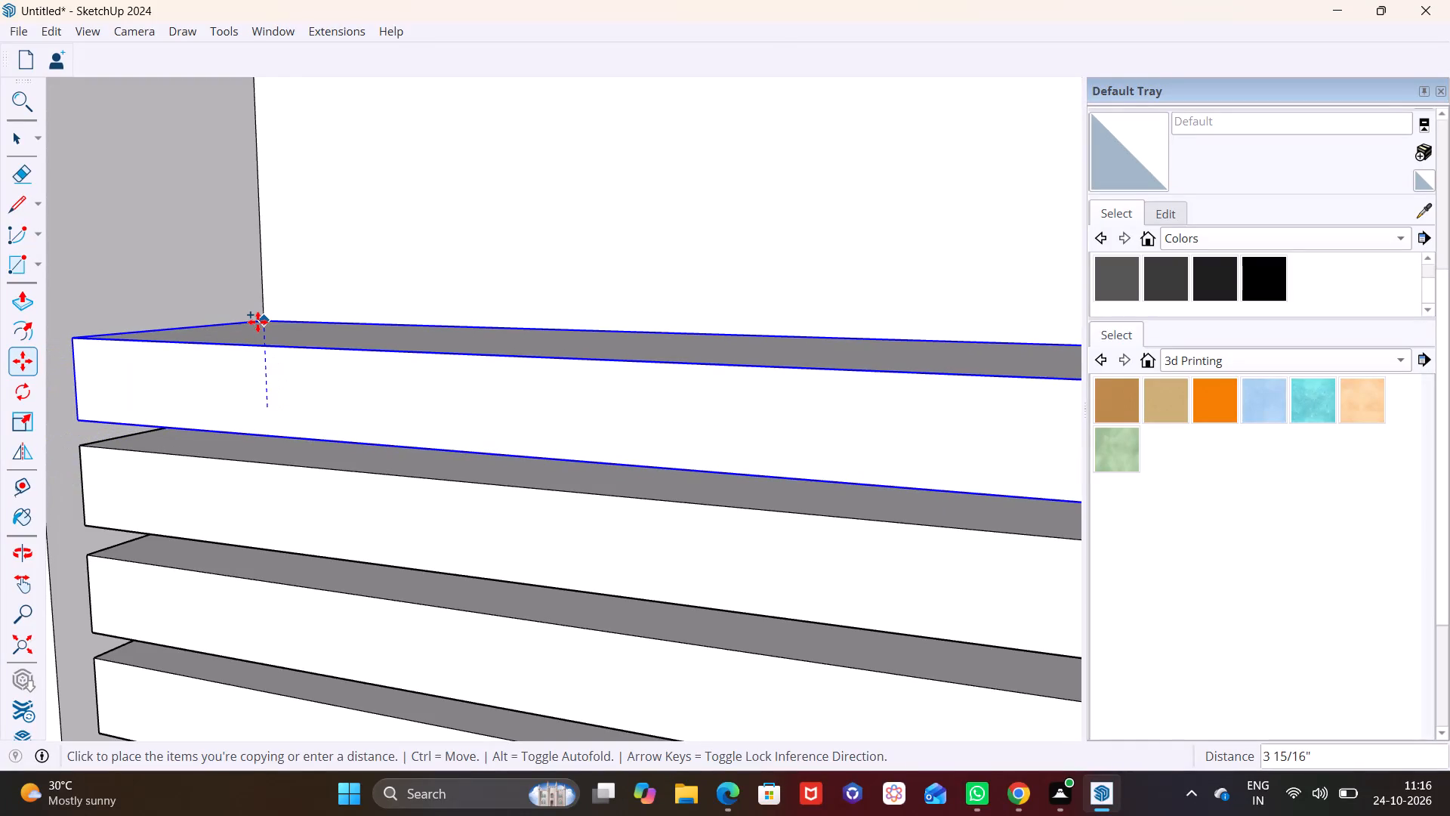
# Stack three more copies of the top bar up the recess's back corner, about 3 5/8" to 3 15/16" apart.
pyautogui.click(258, 323)
pyautogui.click(264, 320)
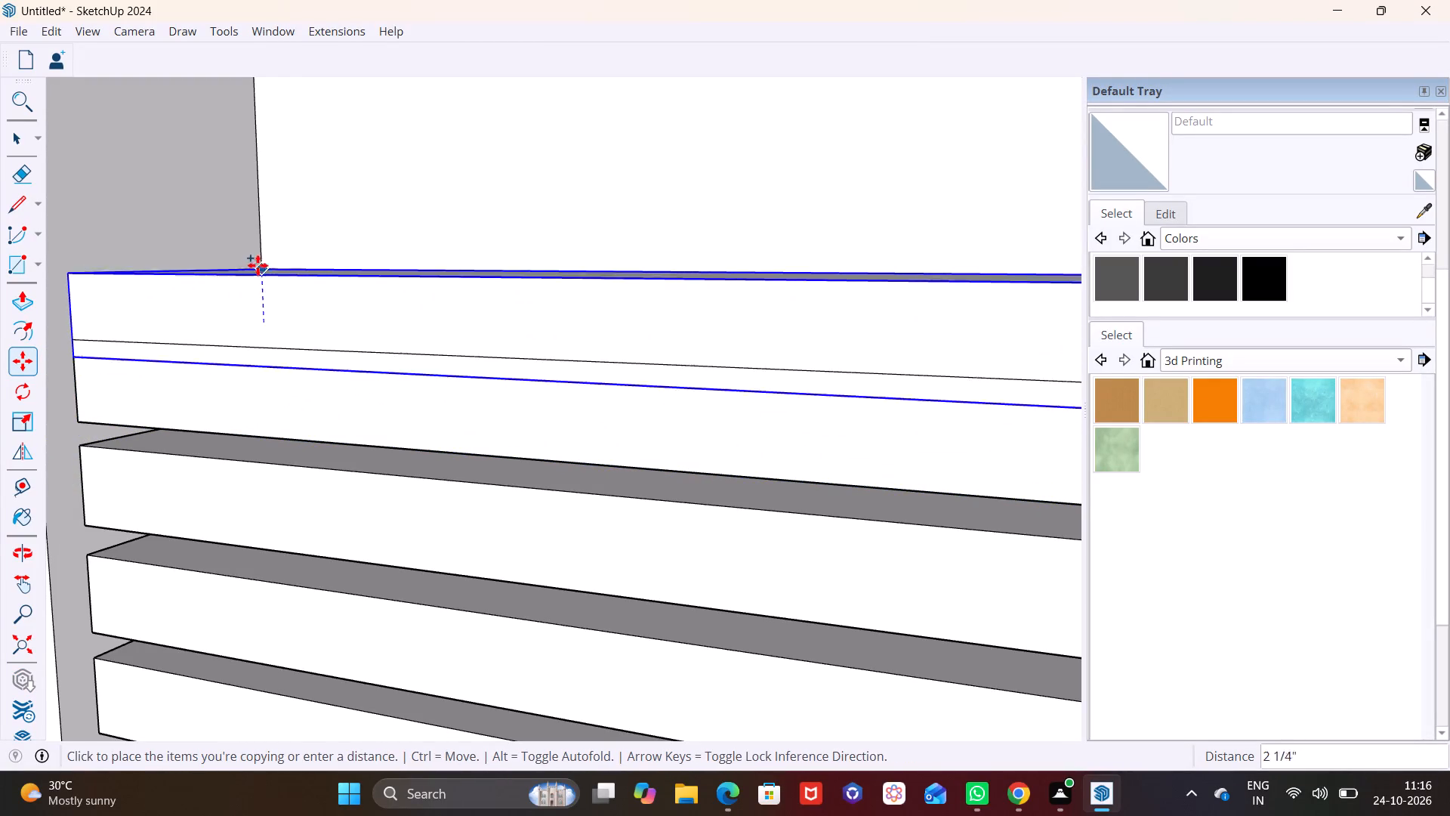
pyautogui.click(259, 242)
pyautogui.click(258, 236)
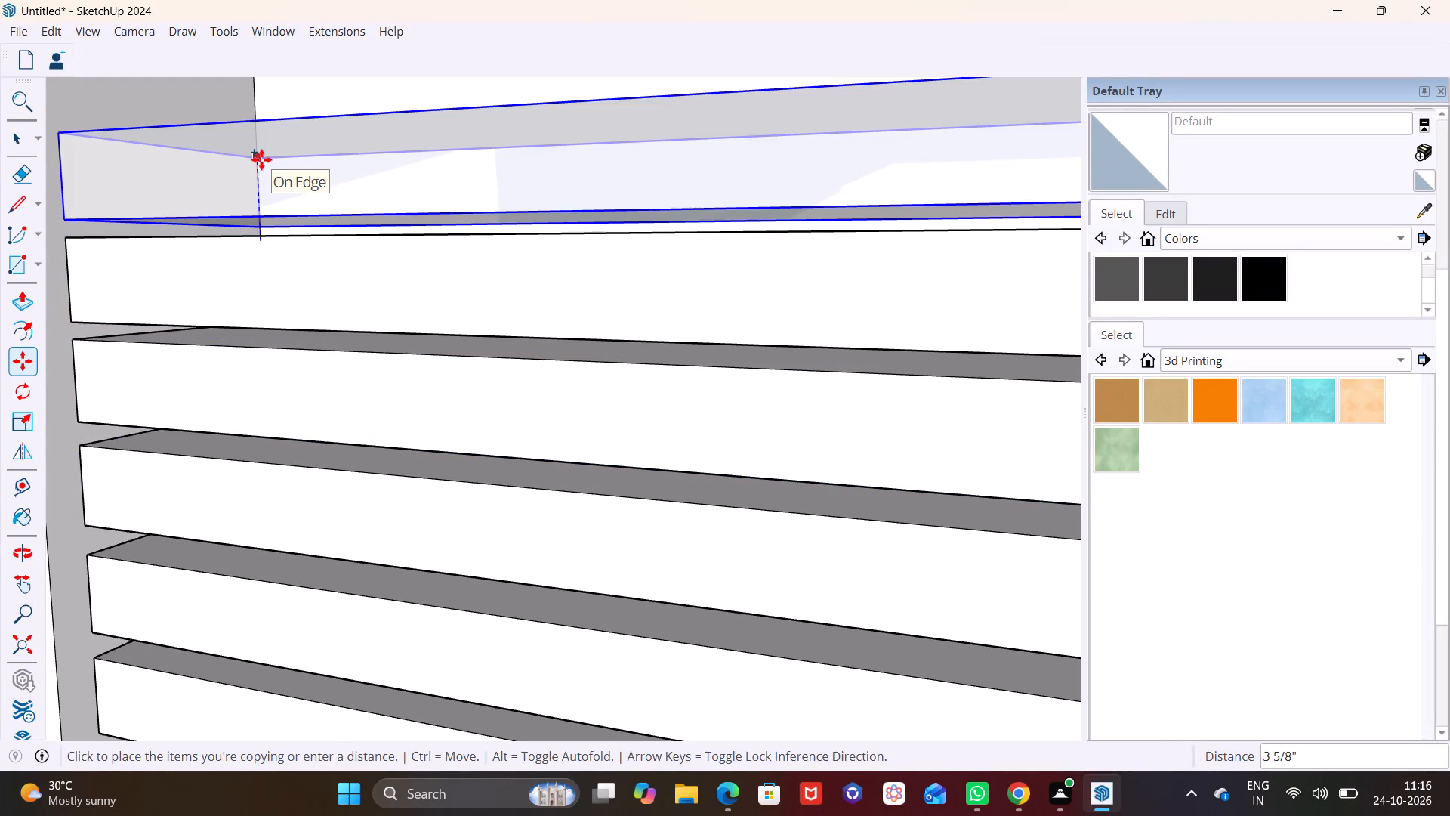
pyautogui.click(261, 159)
# Copy the top bar three more times up the recess's back corner, about 3 13/16" to 4" apart.
pyautogui.scroll(-9, 351, 319)
pyautogui.keyDown('shift'); pyautogui.moveTo(419, 335); pyautogui.dragTo(402, 732, button='middle'); pyautogui.keyUp('shift')
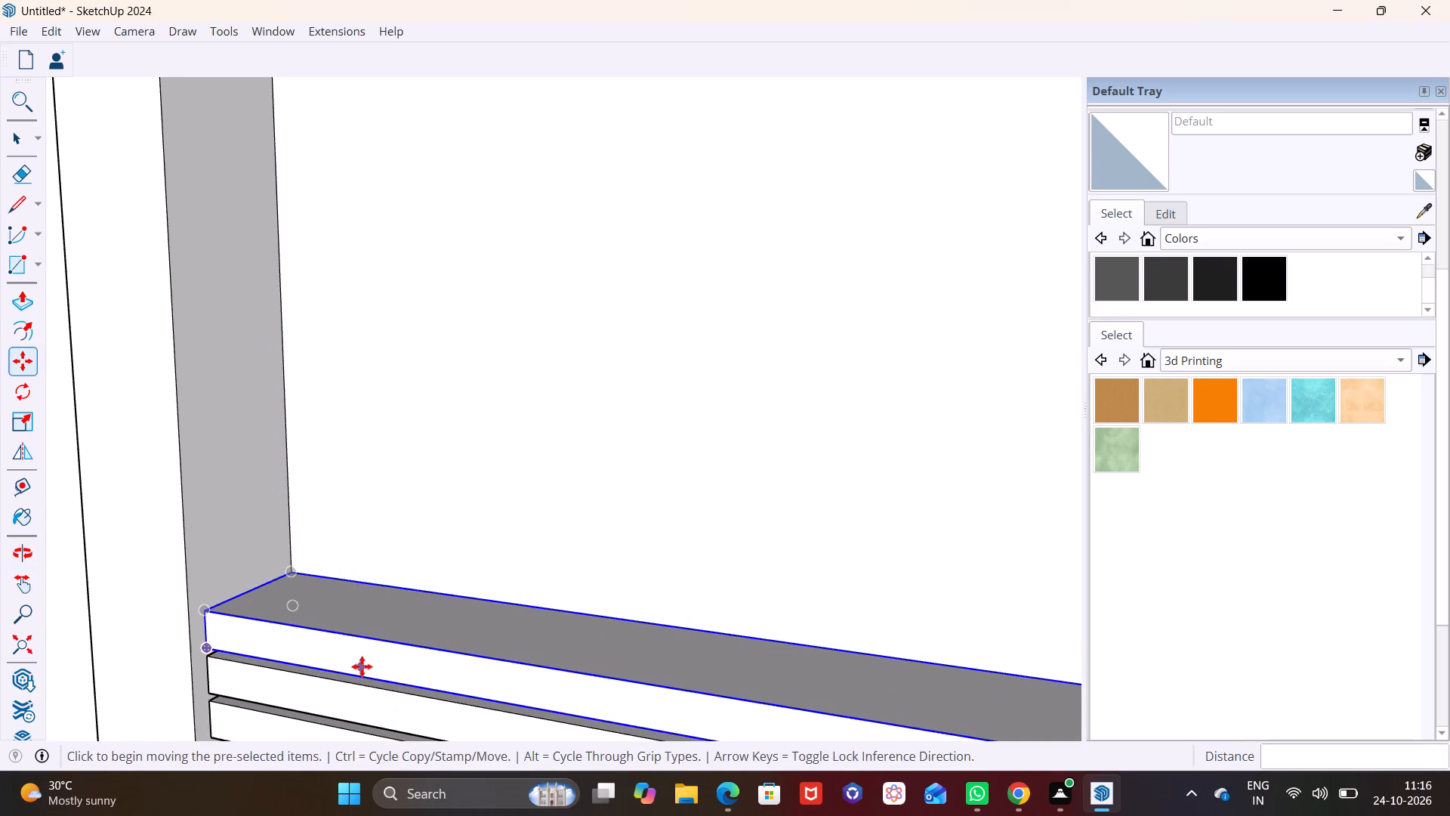
pyautogui.keyDown('shift'); pyautogui.moveTo(362, 666); pyautogui.dragTo(356, 708, button='middle'); pyautogui.keyUp('shift')
pyautogui.scroll(4, 296, 631)
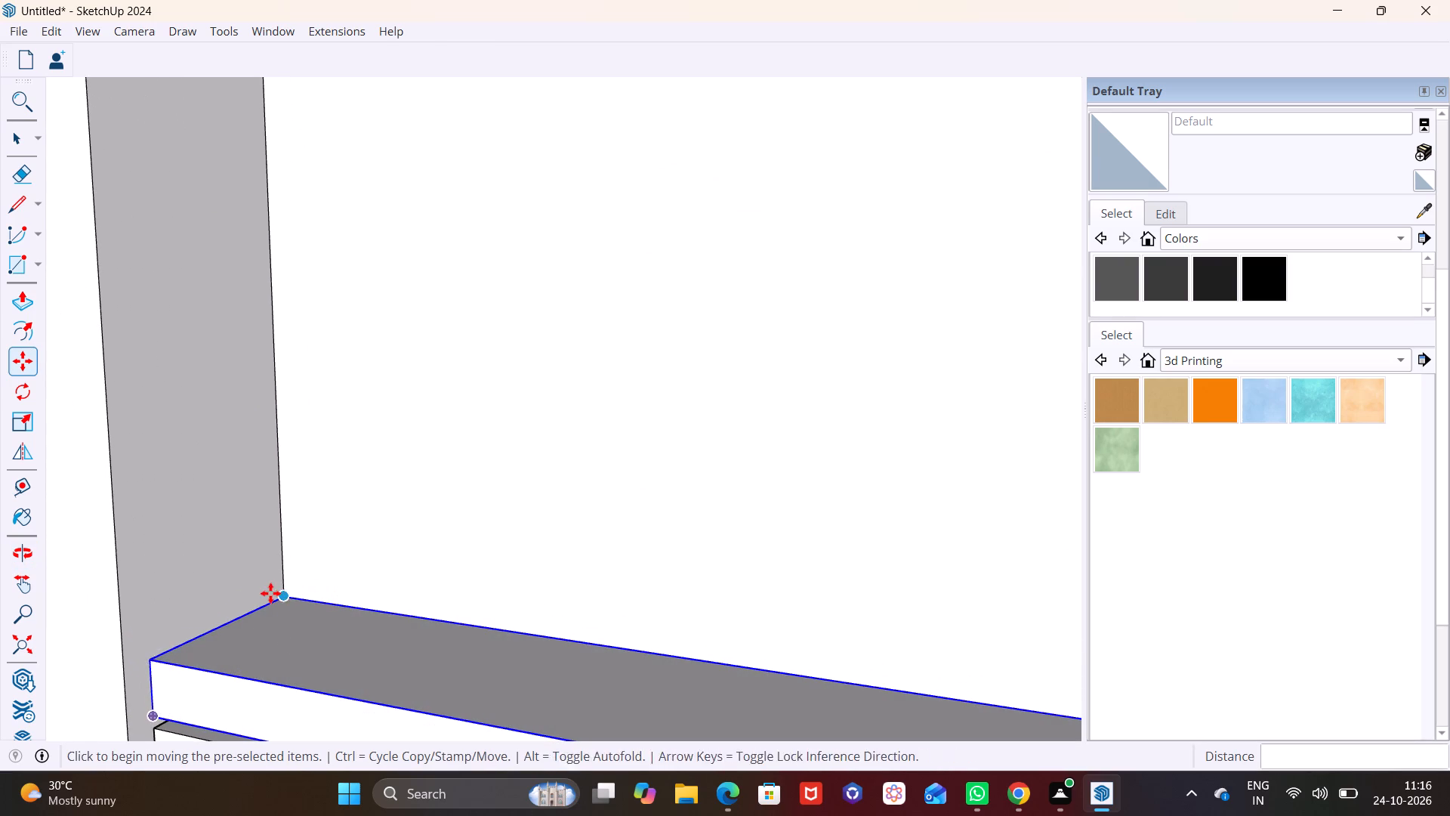
pyautogui.click(287, 593)
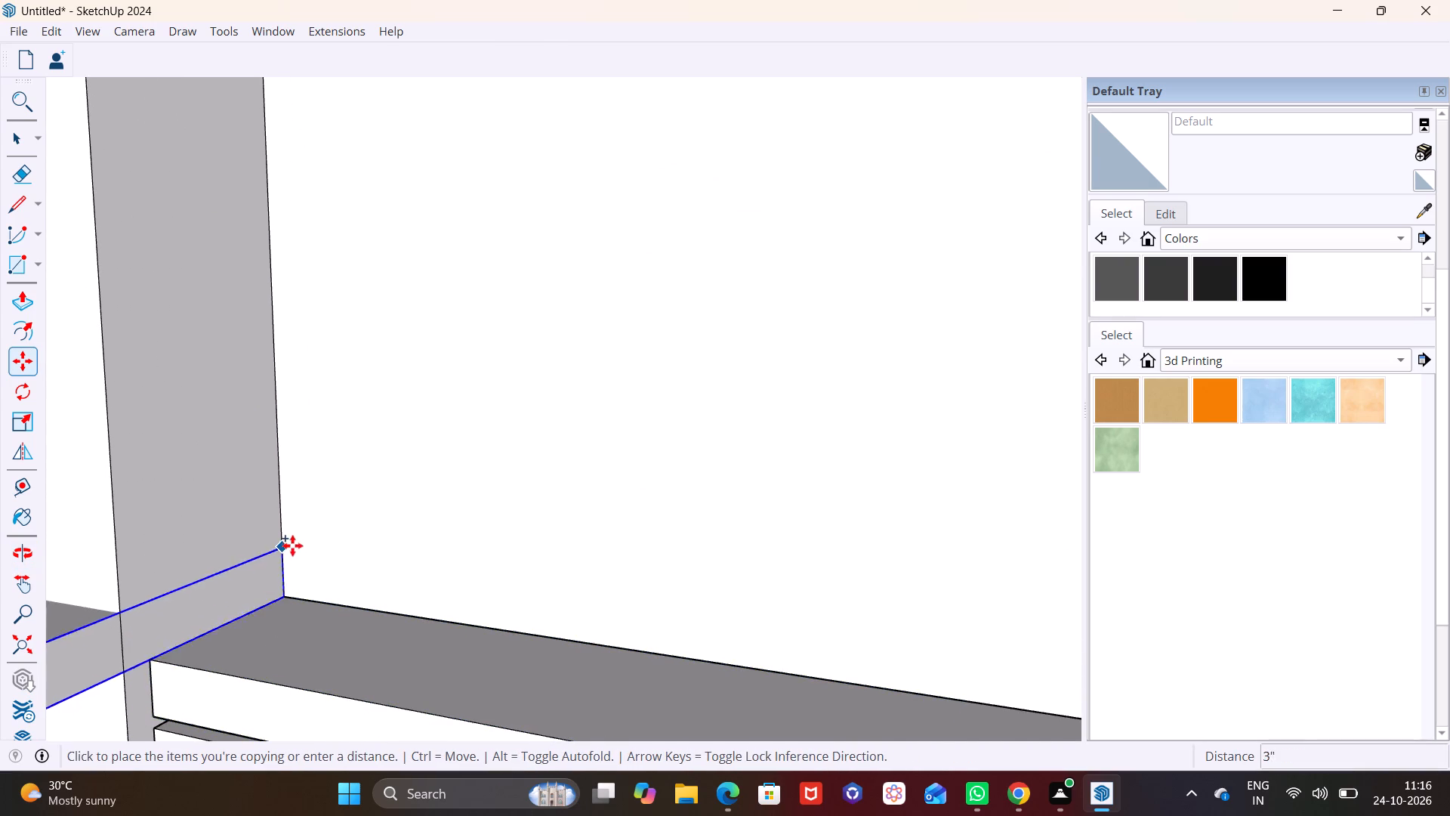
pyautogui.click(281, 534)
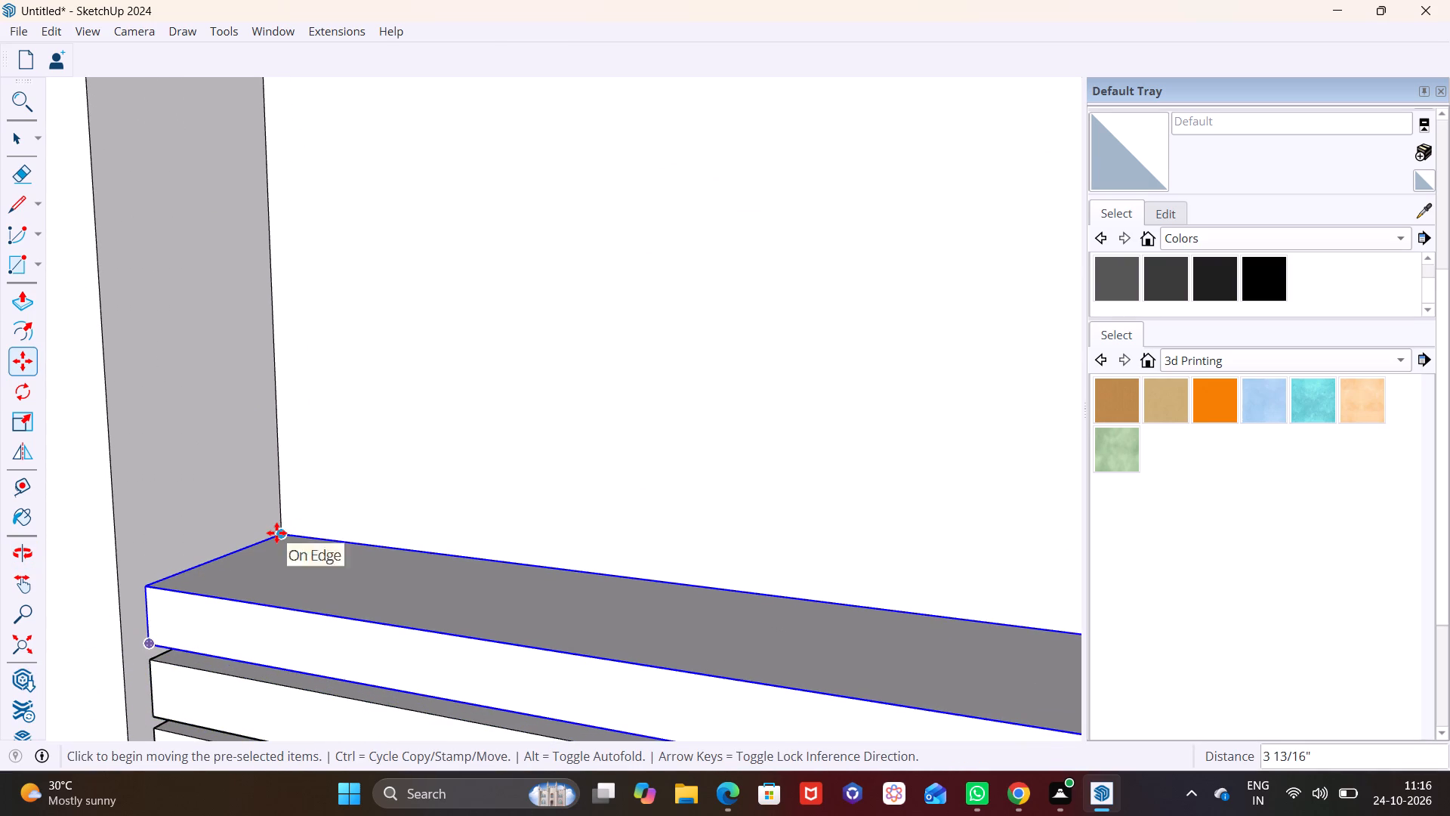
pyautogui.click(276, 533)
pyautogui.click(270, 468)
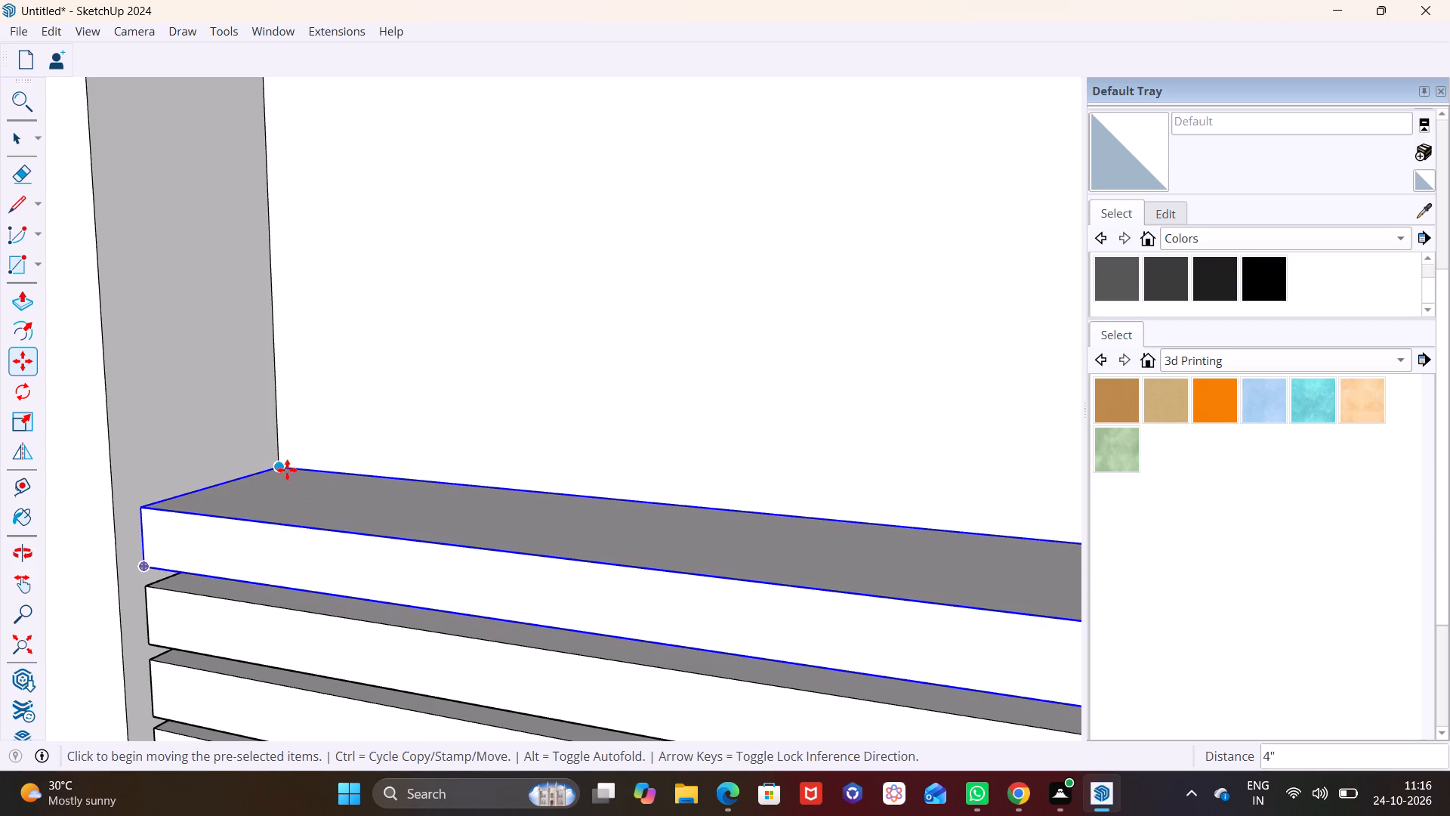
pyautogui.click(279, 466)
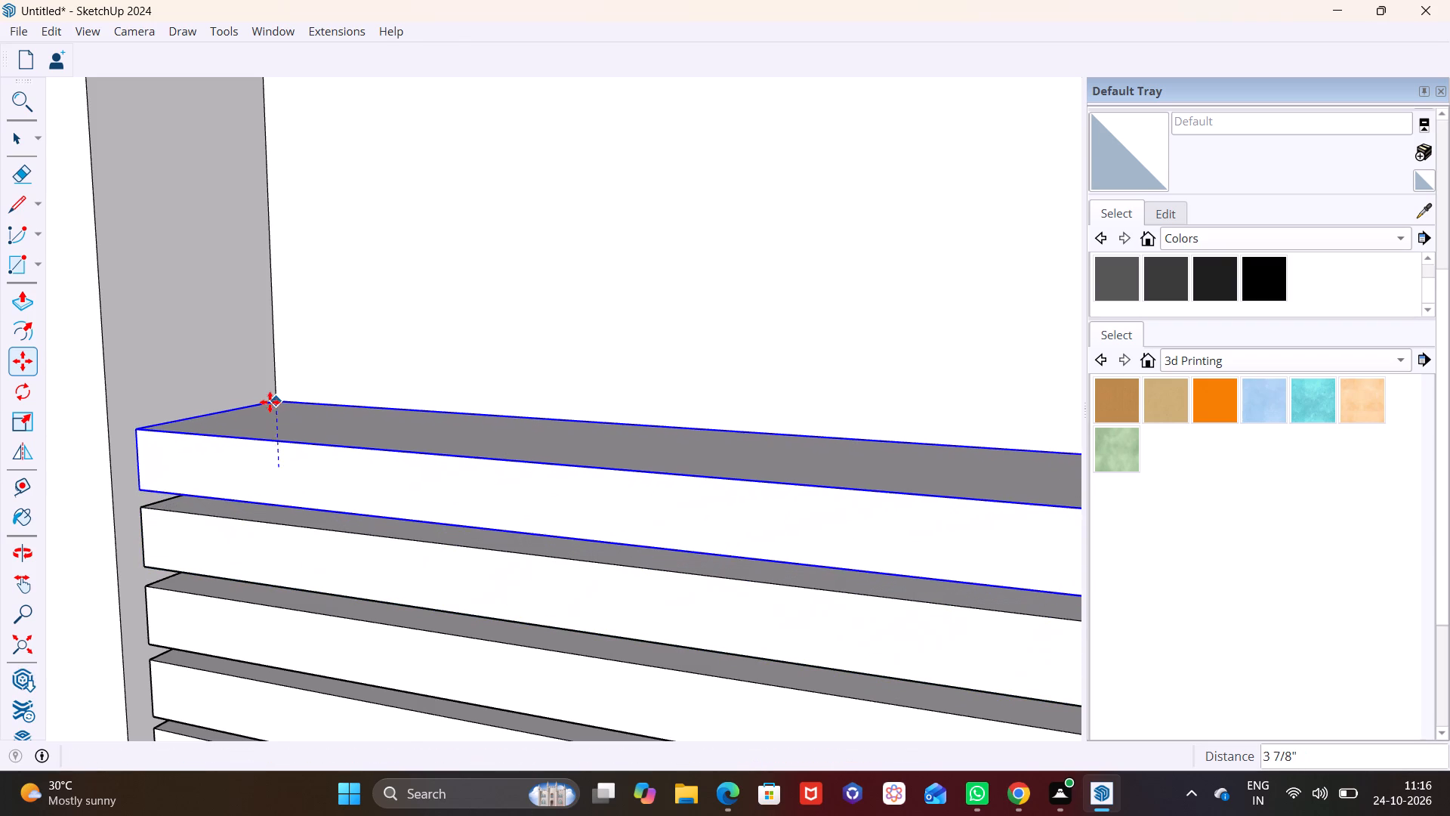
pyautogui.click(270, 402)
# Add four more bar copies up the recess's back corner, about 3 1/2" to 3 11/16" apart.
pyautogui.click(276, 401)
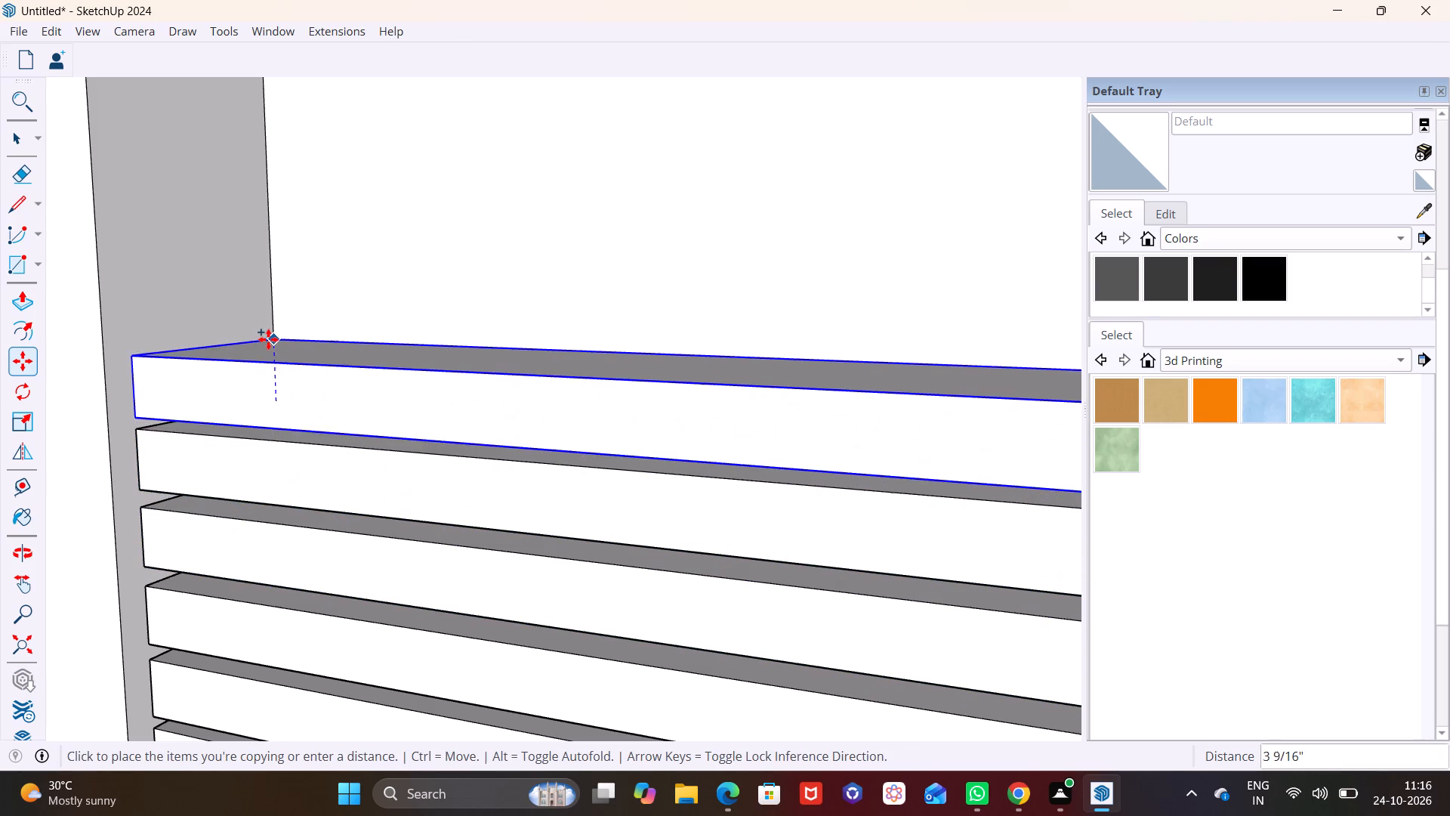
pyautogui.click(268, 335)
pyautogui.click(269, 334)
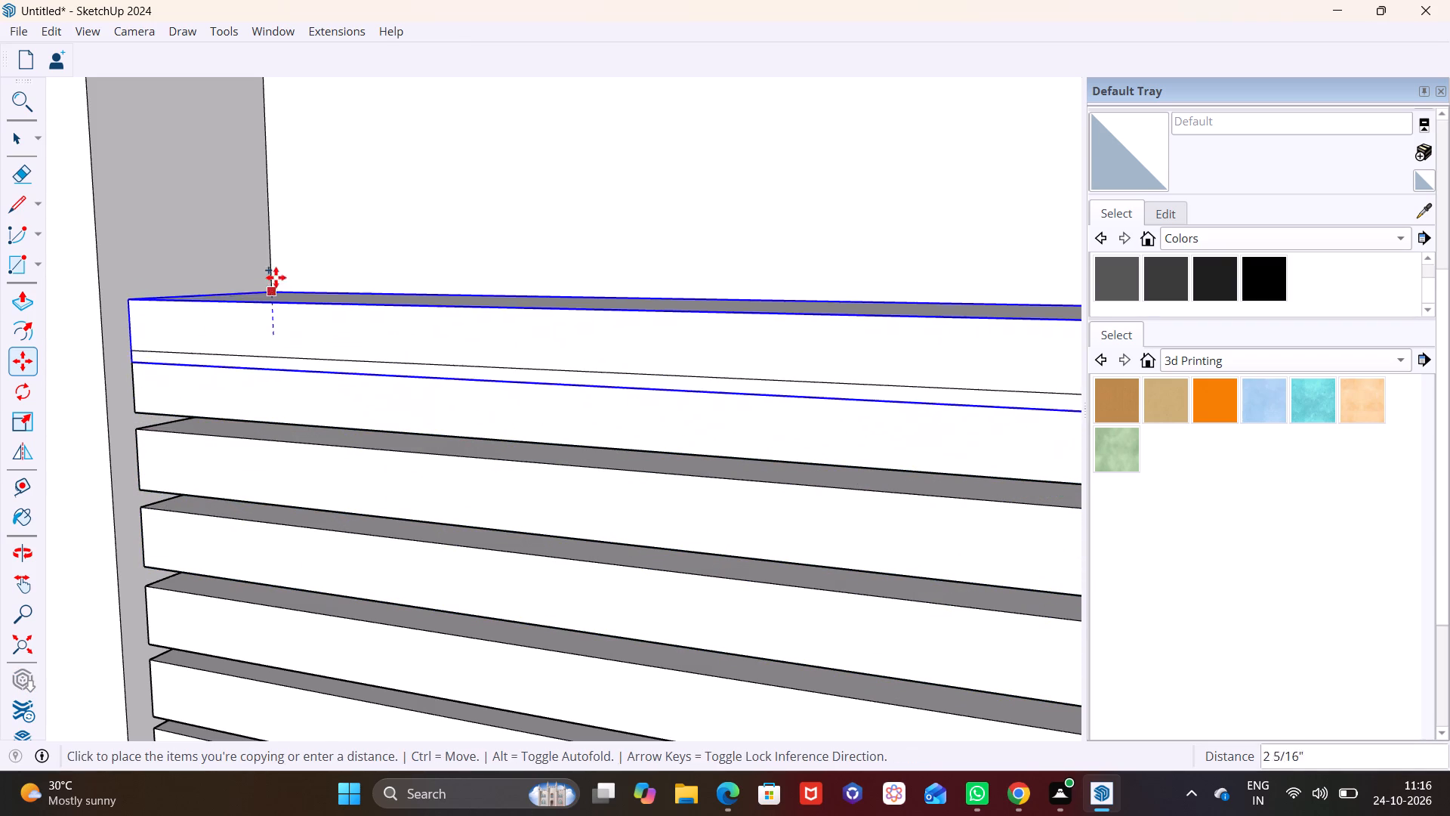
pyautogui.click(275, 274)
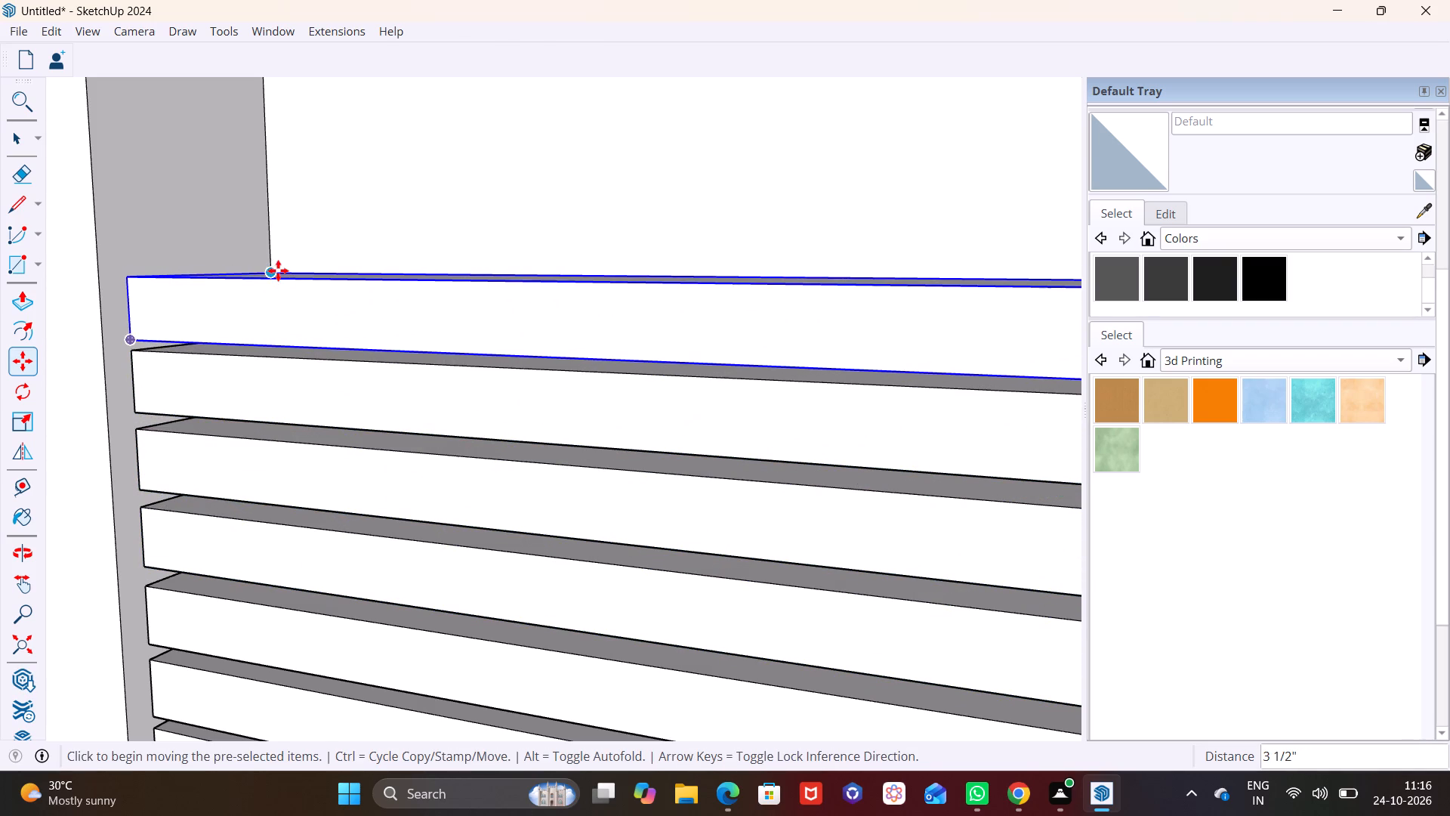
pyautogui.click(274, 270)
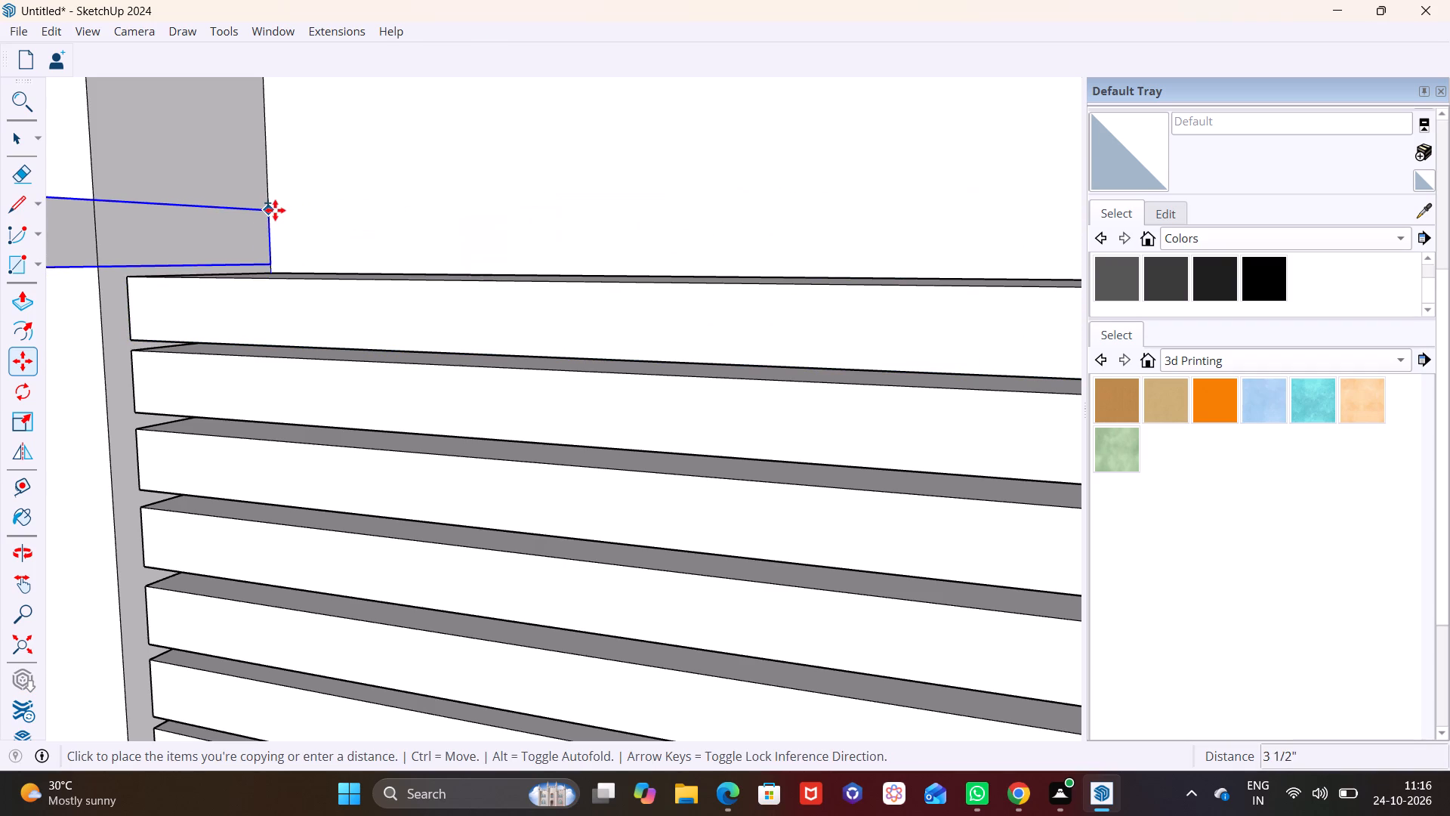
pyautogui.click(269, 206)
pyautogui.click(271, 199)
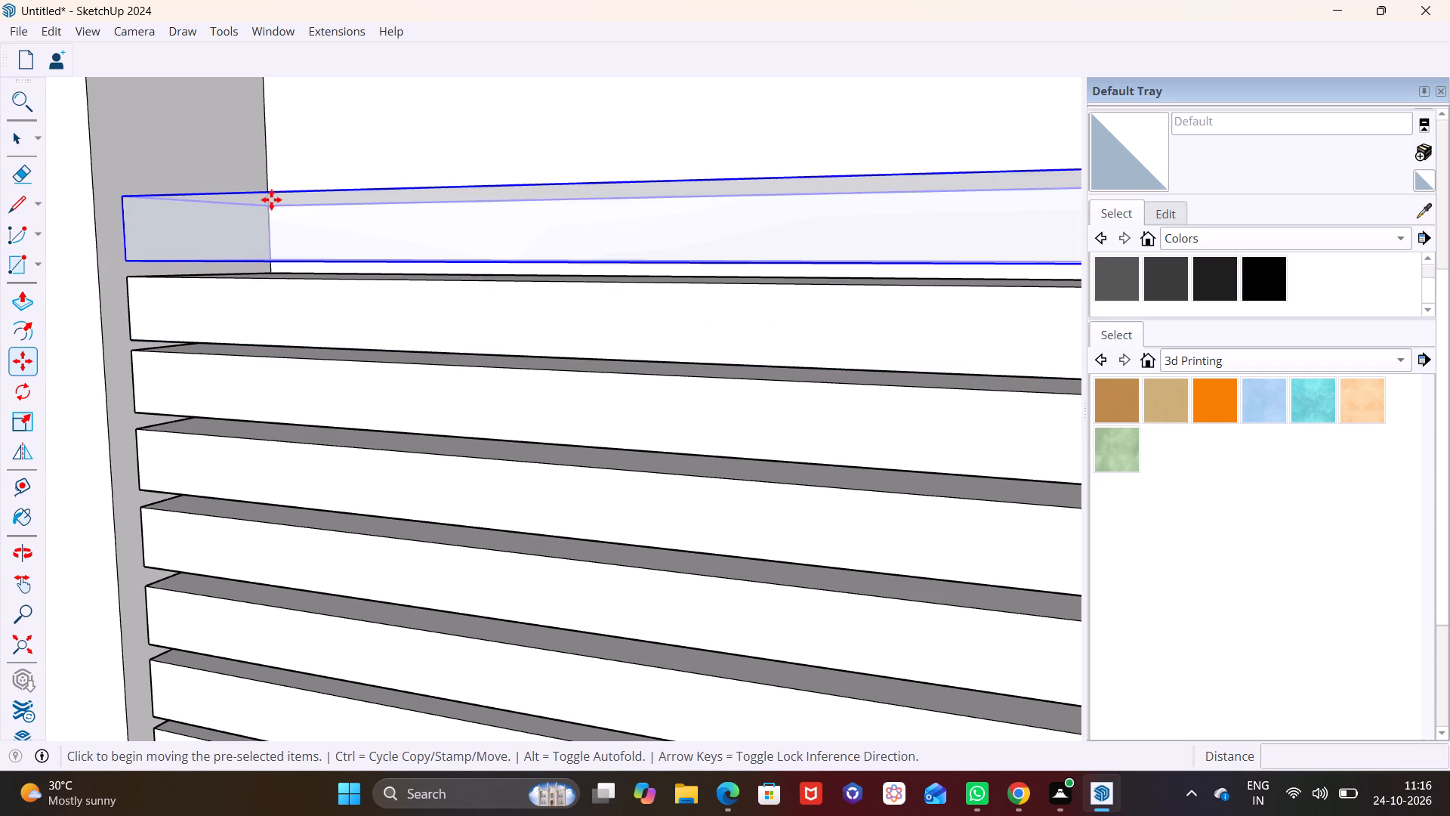
pyautogui.click(264, 138)
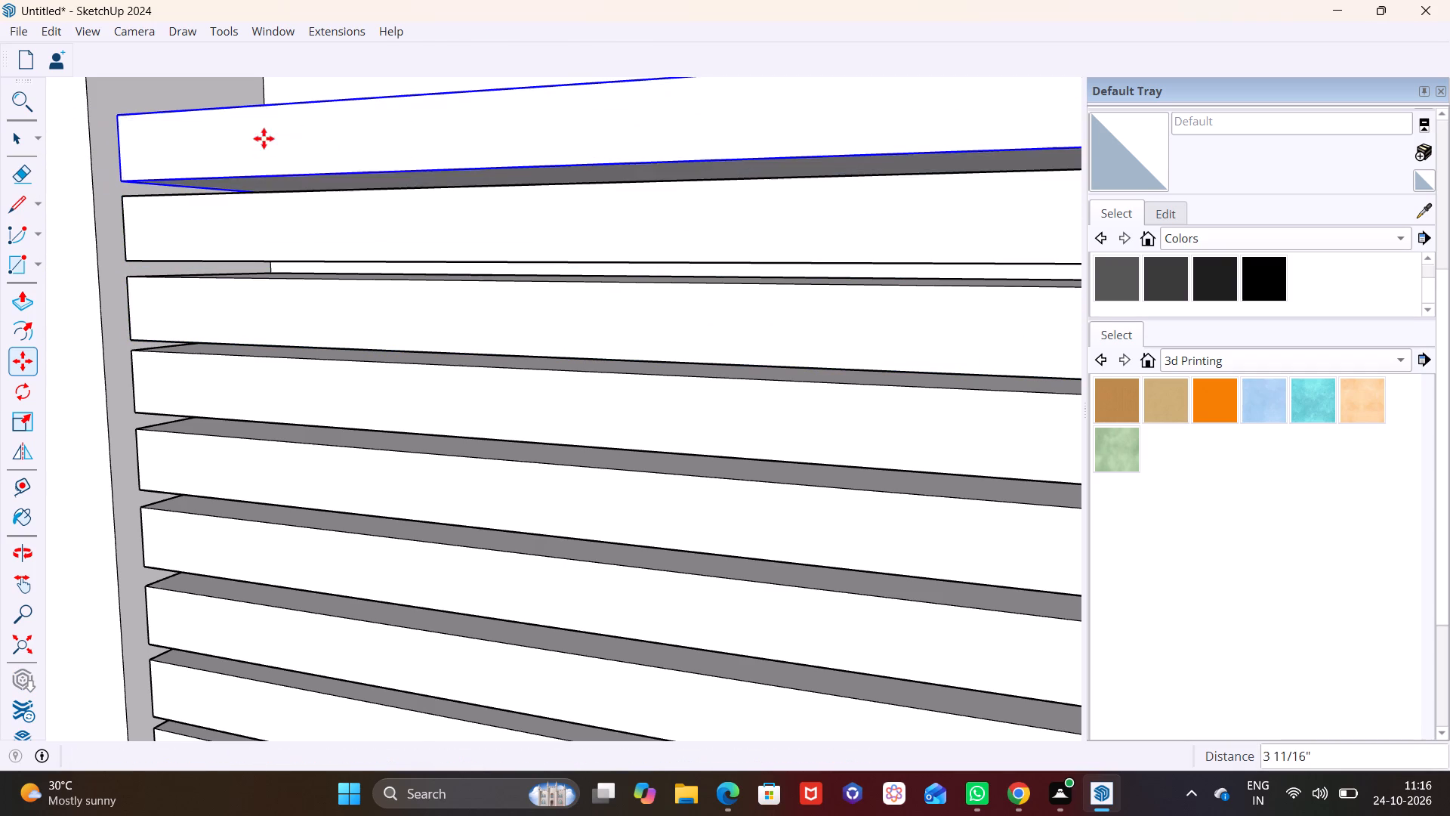
# Stack five more copies above the top bar along the recess's back corner, about 3 15/16" to 4 5/16" apart.
pyautogui.scroll(-8, 323, 371)
pyautogui.keyDown('shift'); pyautogui.moveTo(487, 355); pyautogui.dragTo(406, 805, button='middle'); pyautogui.keyUp('shift')
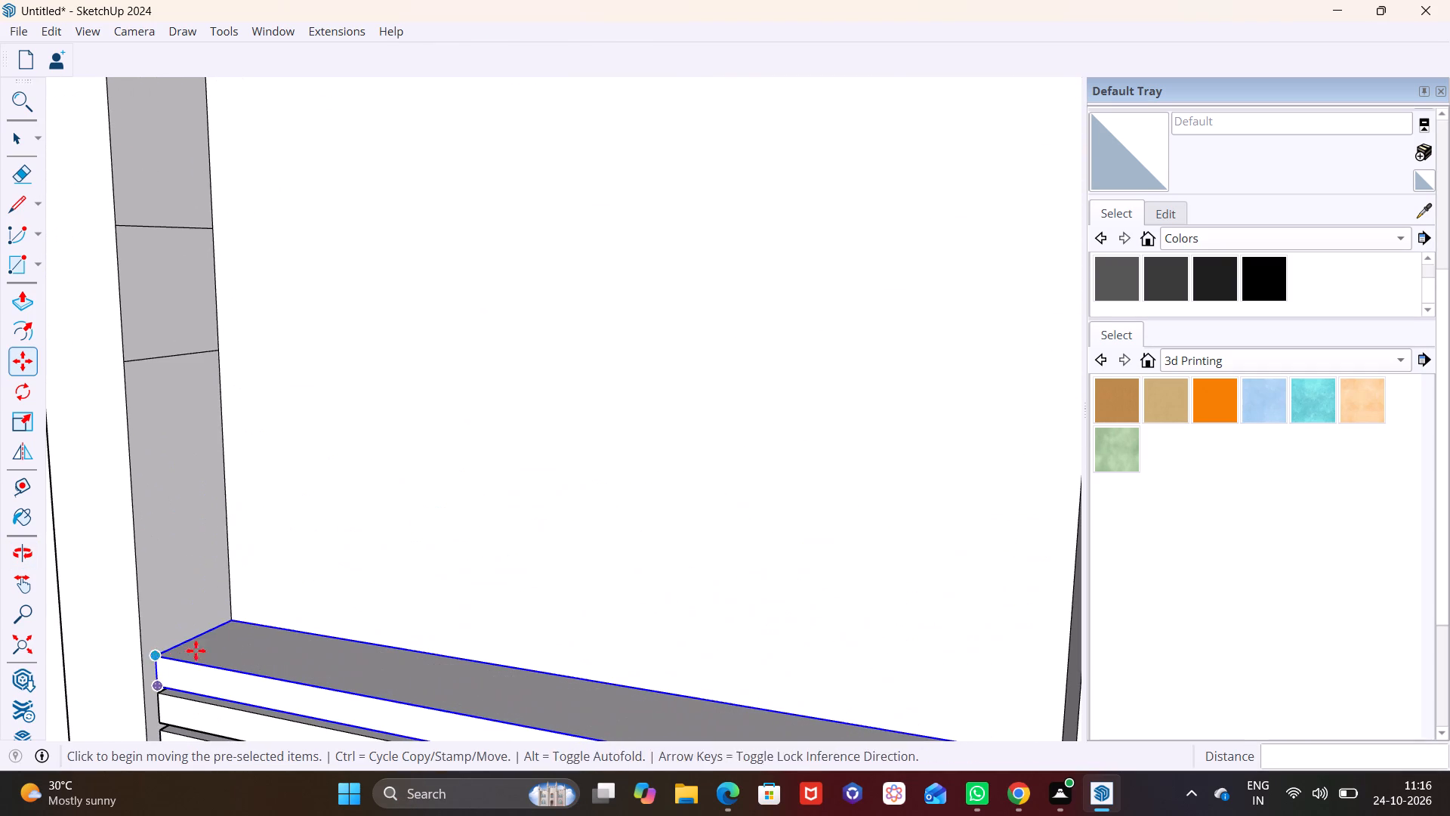
pyautogui.click(235, 616)
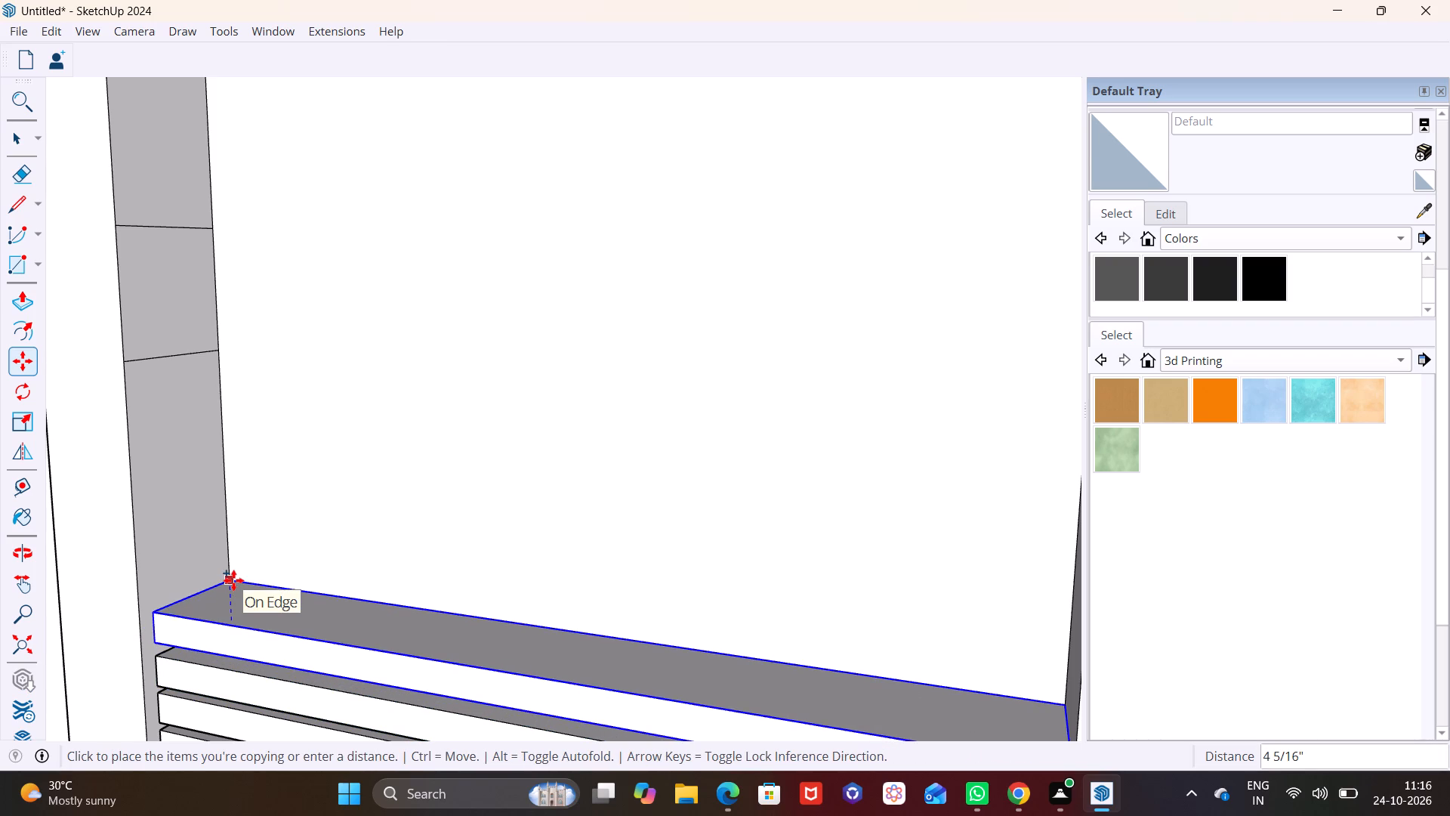
pyautogui.click(233, 584)
pyautogui.click(231, 581)
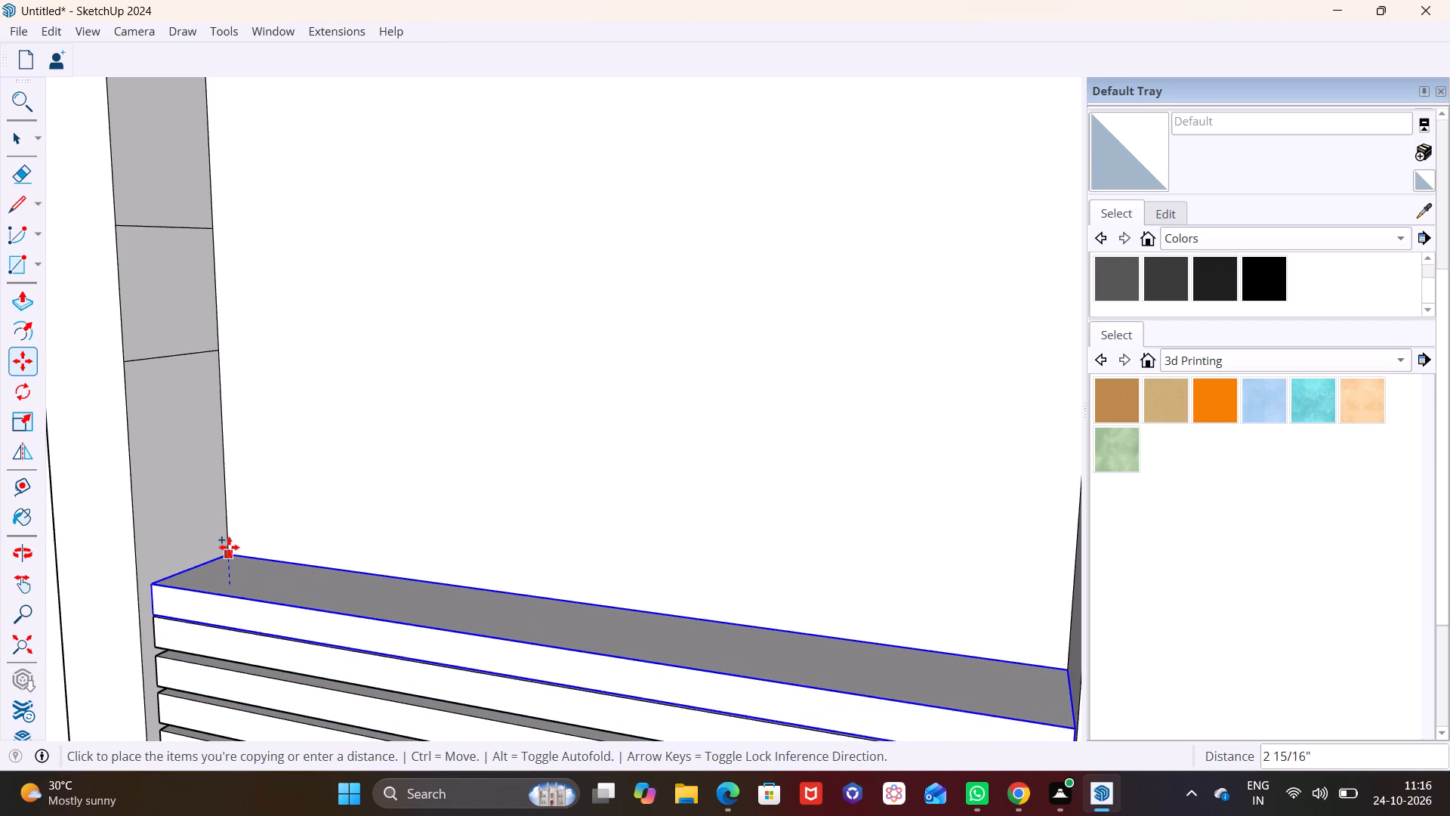
pyautogui.click(227, 549)
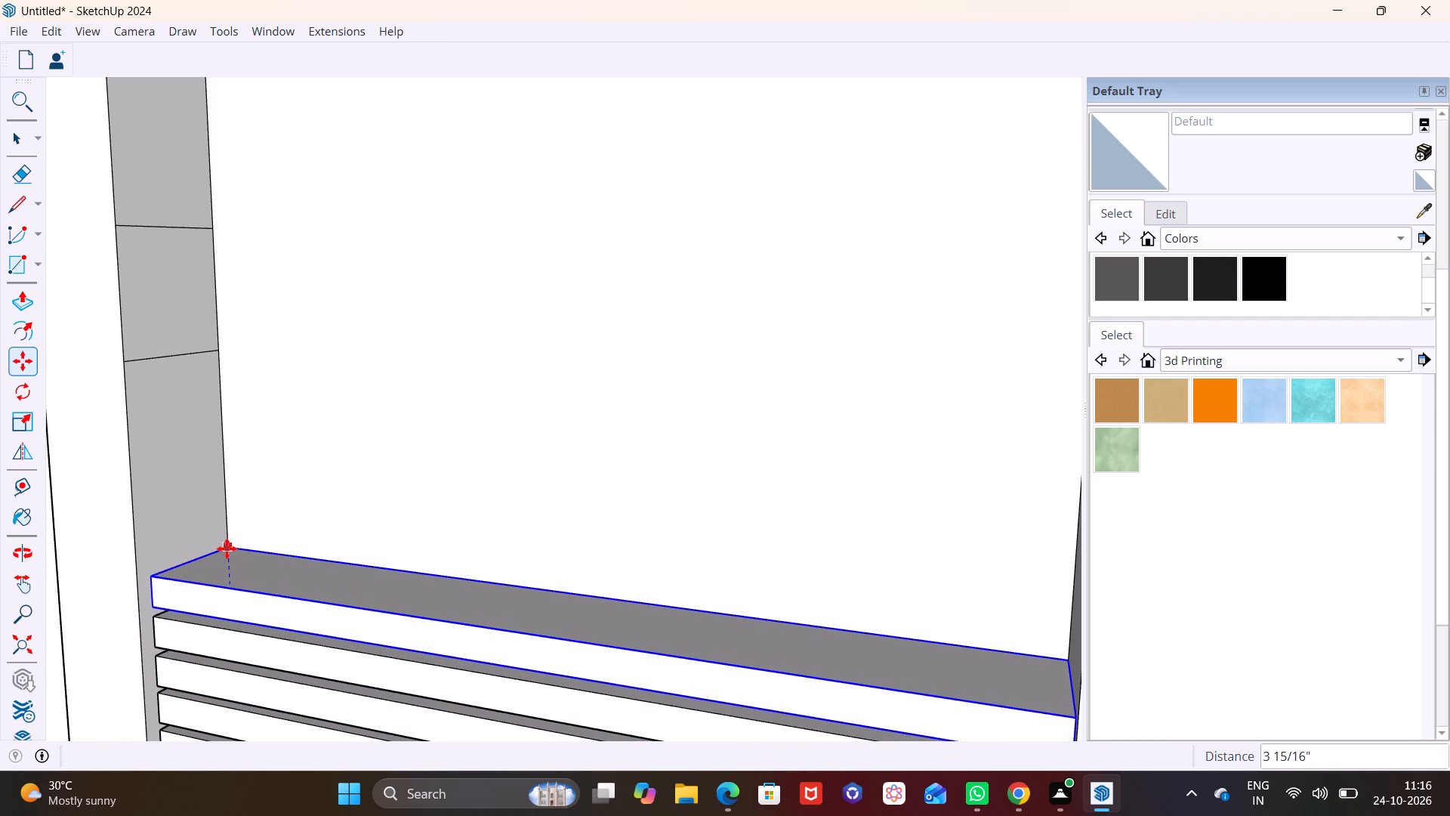
pyautogui.click(224, 546)
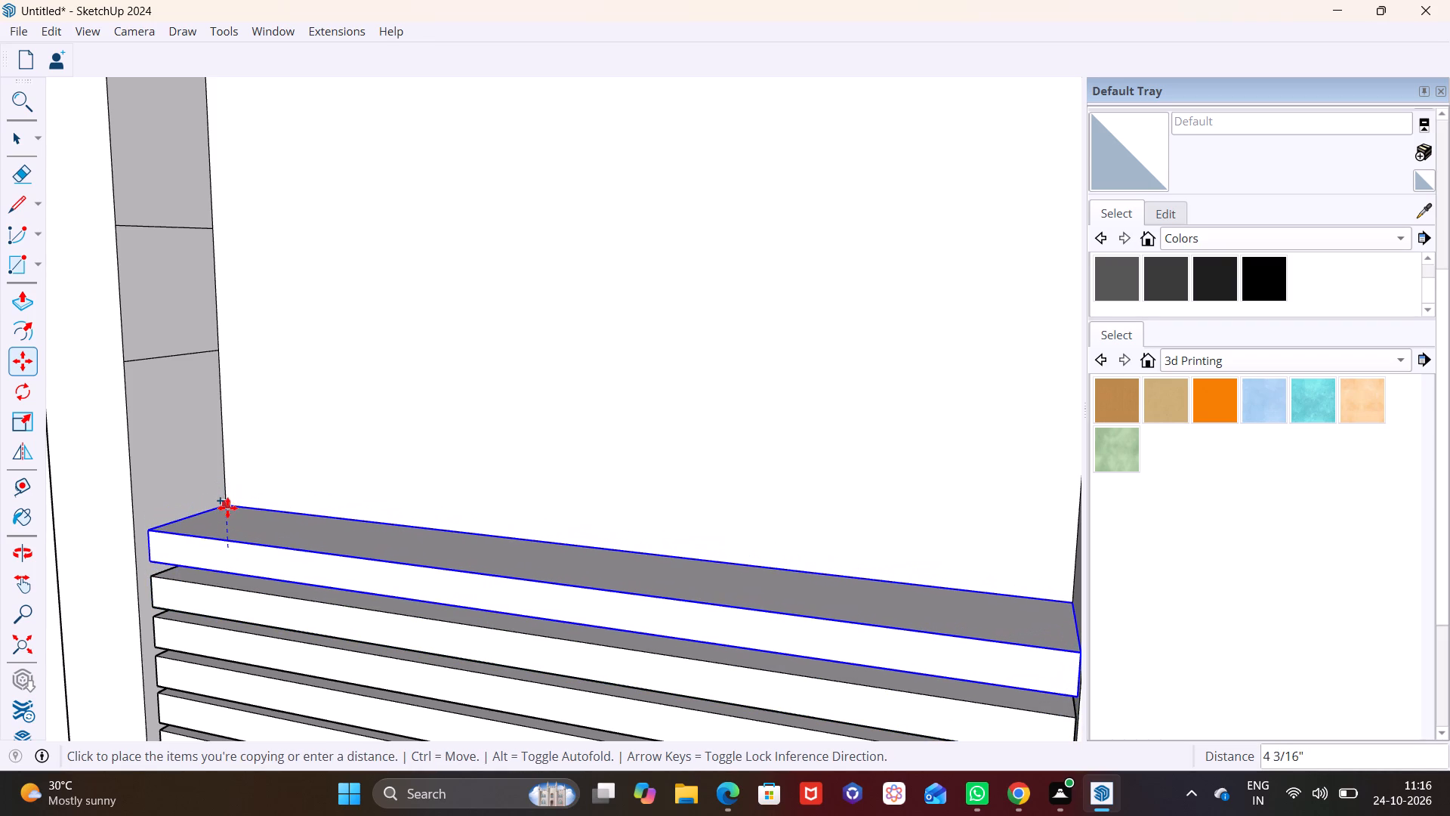
pyautogui.click(227, 508)
pyautogui.click(228, 509)
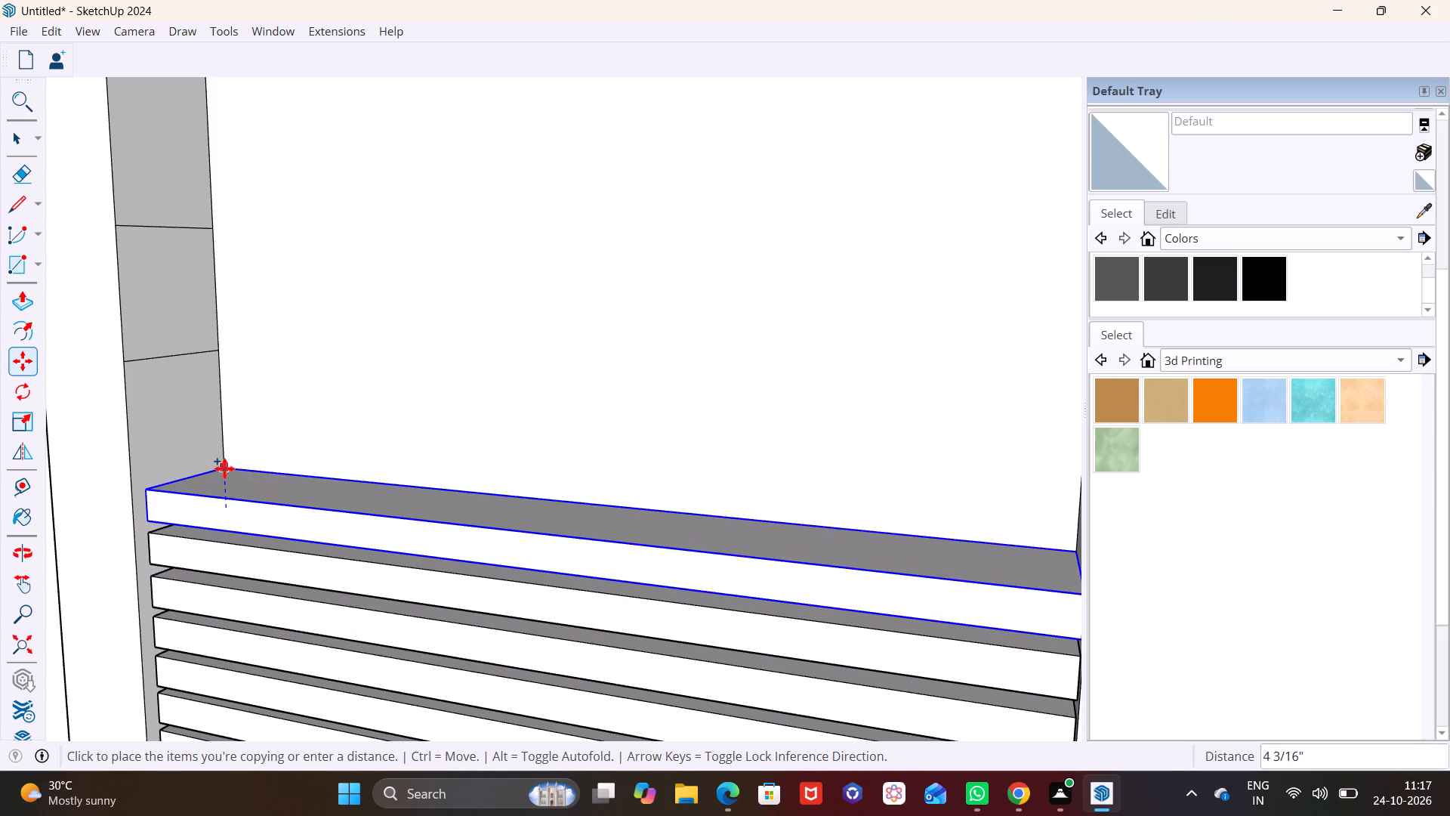
pyautogui.click(224, 468)
pyautogui.click(230, 465)
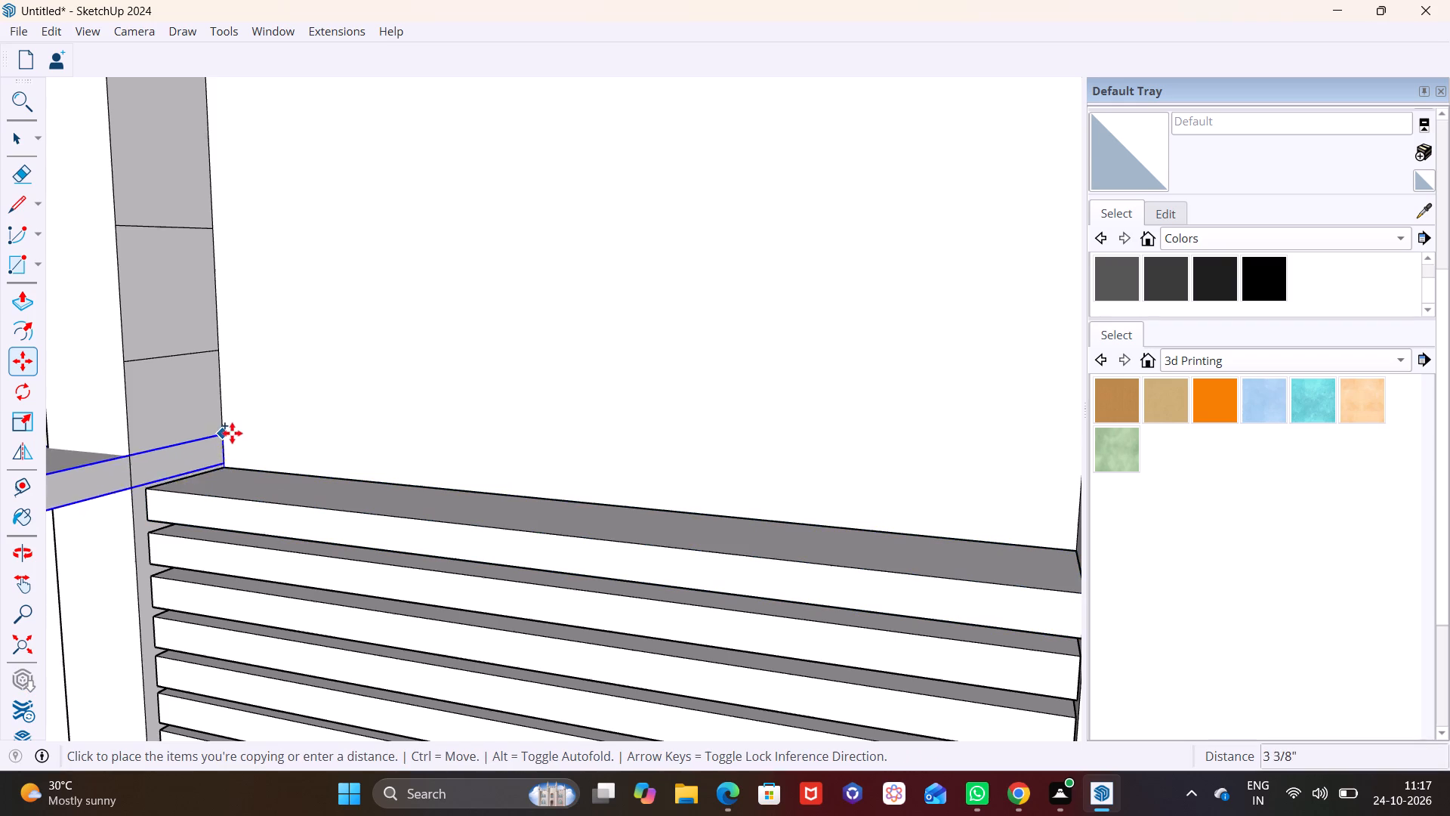
pyautogui.click(224, 428)
# Stack two more bar copies up the recess's back corner, placing the first about 4 9/16" above the top bar.
pyautogui.scroll(-3, 251, 392)
pyautogui.keyDown('shift'); pyautogui.moveTo(249, 428); pyautogui.dragTo(245, 499, button='middle'); pyautogui.keyUp('shift')
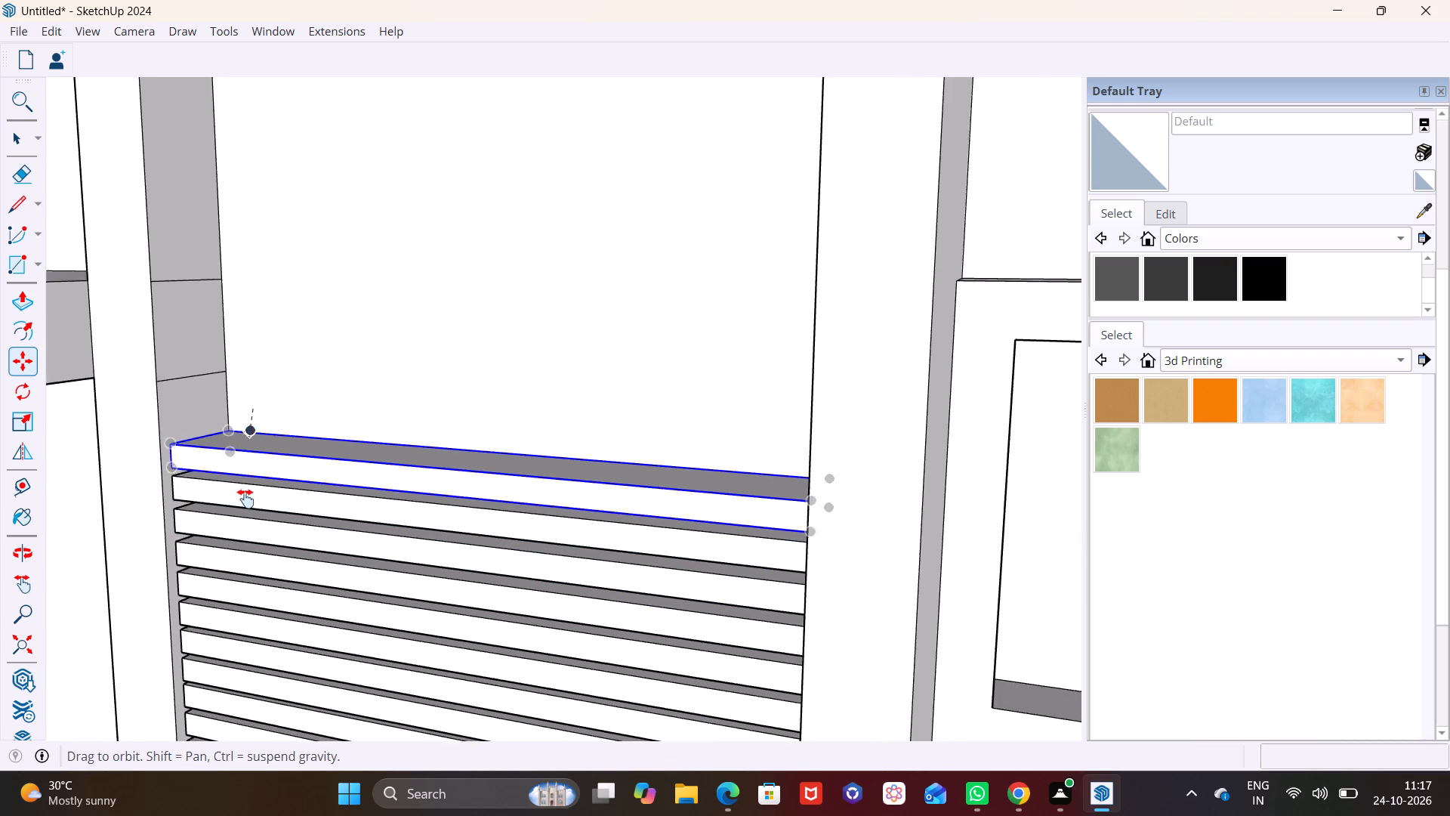
pyautogui.keyDown('shift'); pyautogui.moveTo(245, 499); pyautogui.dragTo(207, 709, button='middle'); pyautogui.keyUp('shift')
pyautogui.click(188, 688)
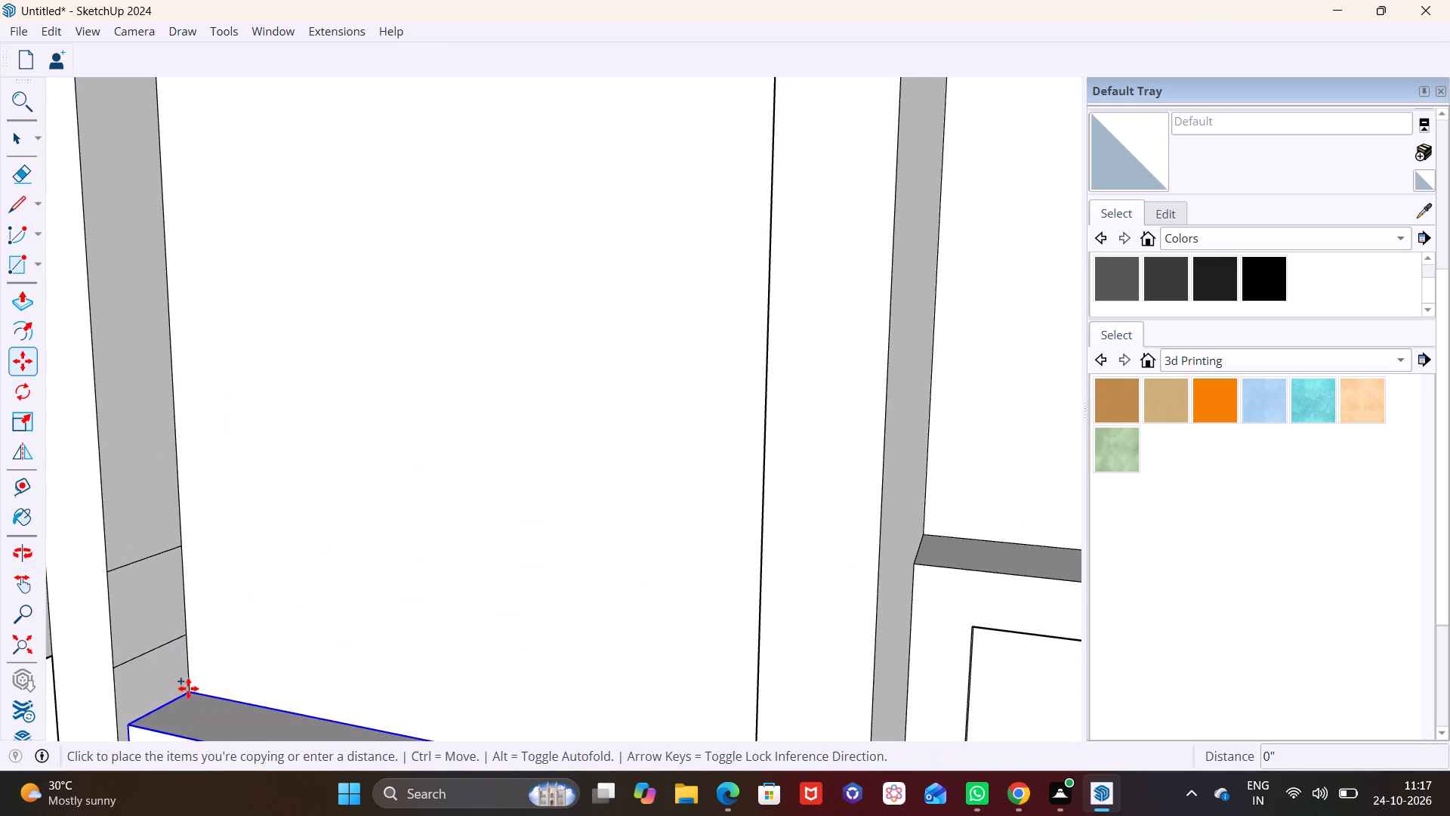
pyautogui.click(190, 659)
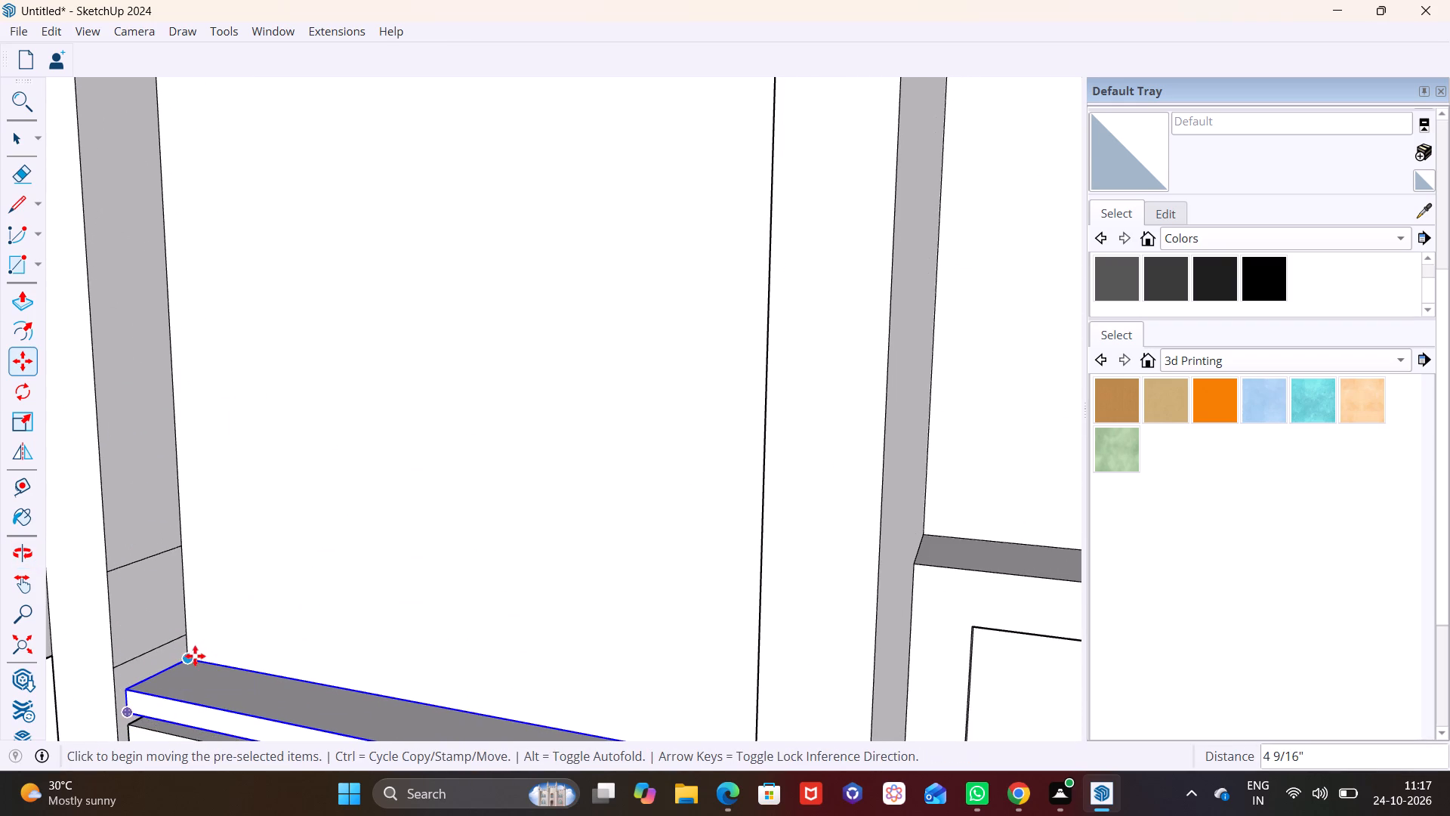
pyautogui.click(190, 657)
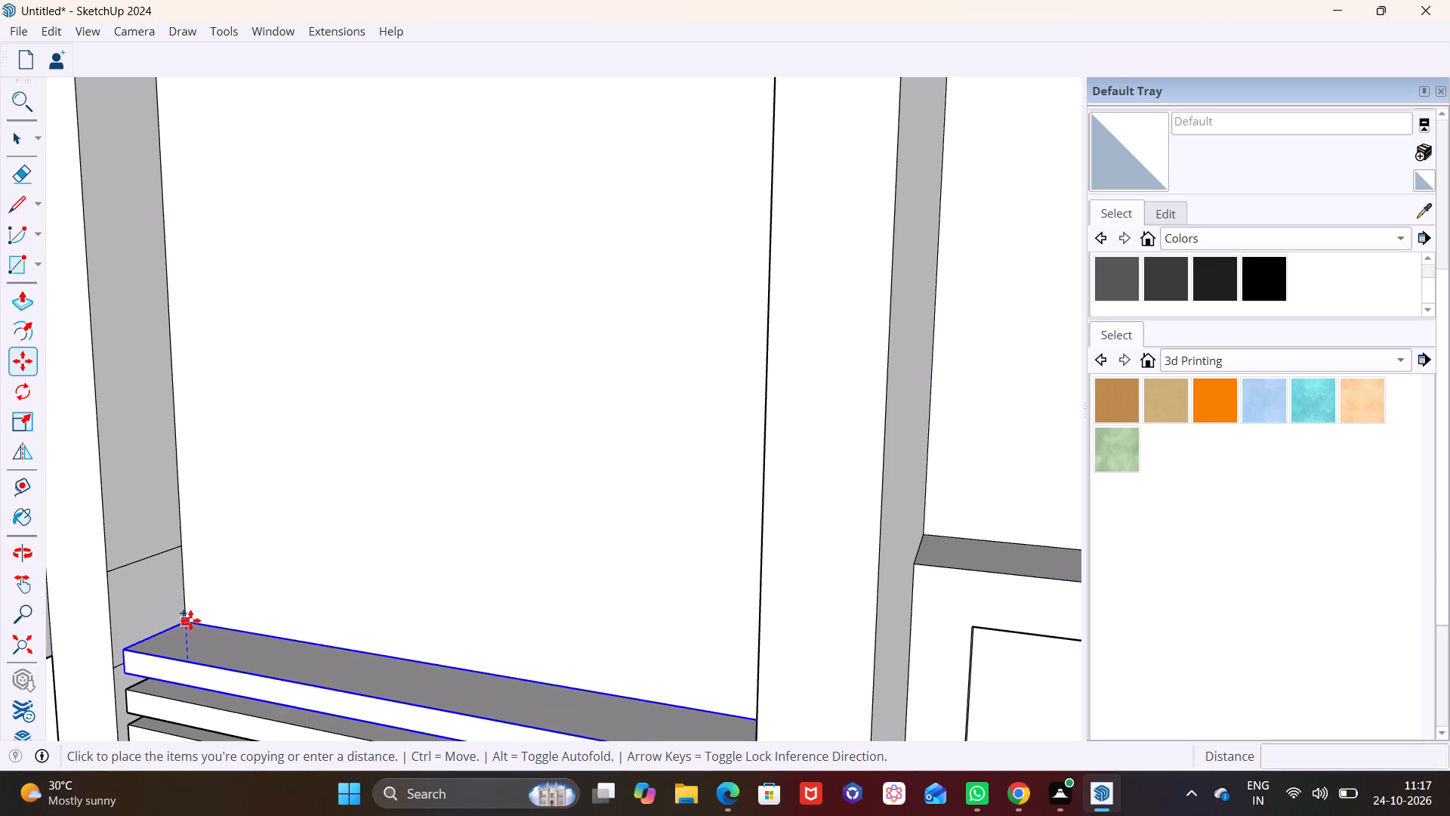
pyautogui.keyDown('shift'); pyautogui.moveTo(187, 624); pyautogui.dragTo(406, 498, button='middle'); pyautogui.keyUp('shift')
pyautogui.scroll(3, 402, 508)
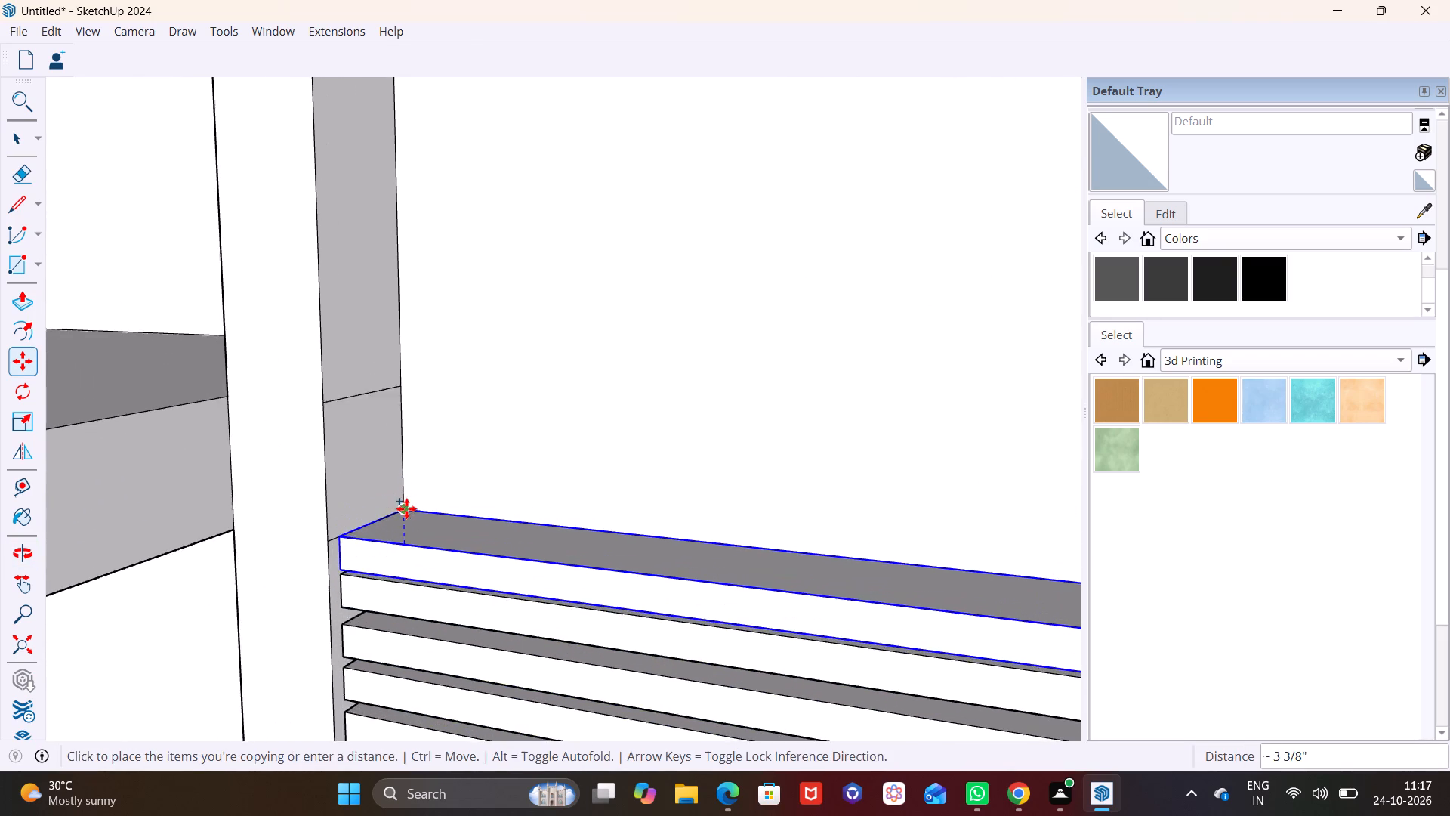
pyautogui.scroll(1, 406, 508)
pyautogui.click(407, 494)
# Add three more bar copies up the recess's back corner, about 3 15/16" to 4 9/16" apart, and clear the selection.
pyautogui.click(406, 490)
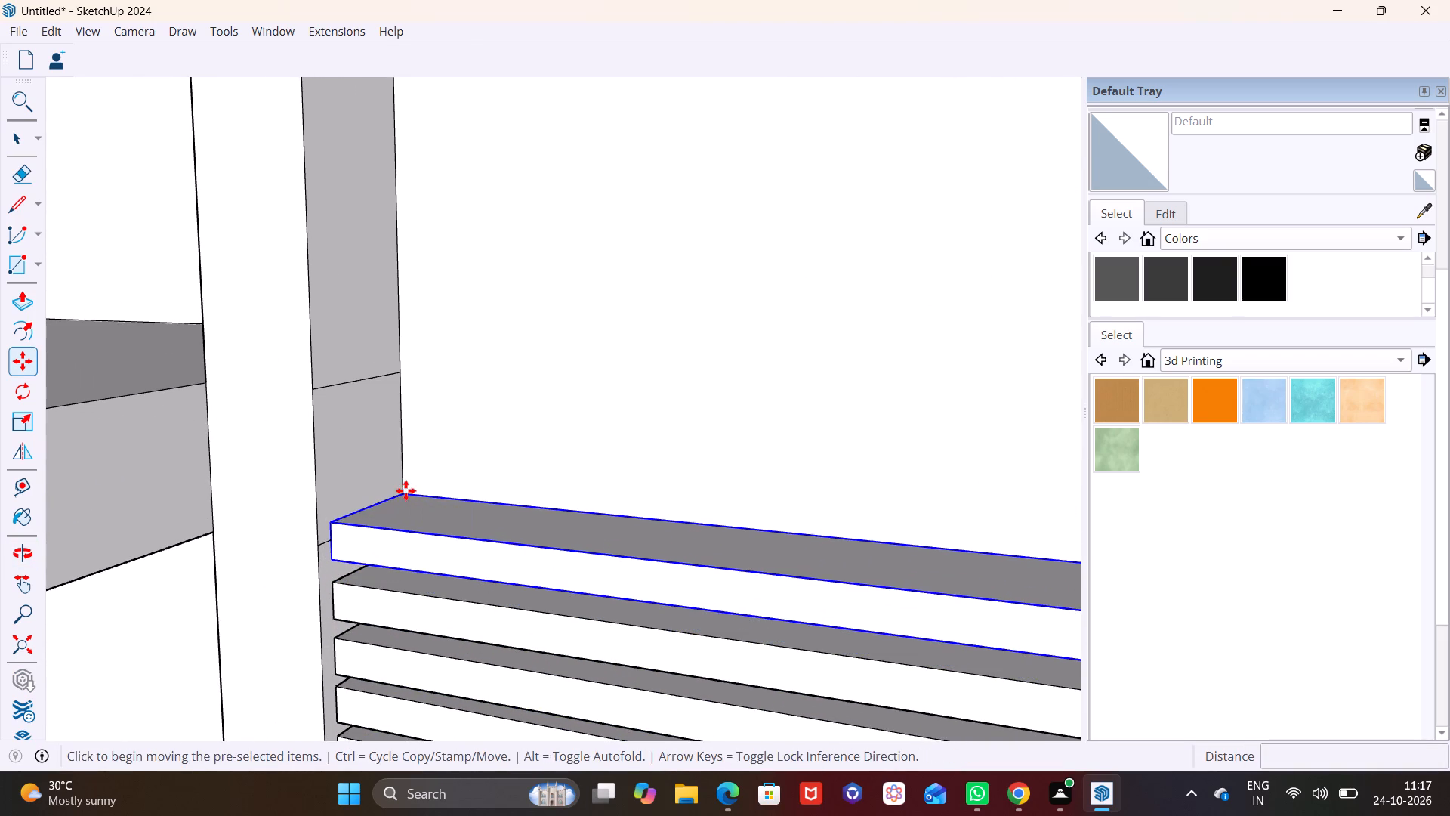
pyautogui.scroll(1, 402, 455)
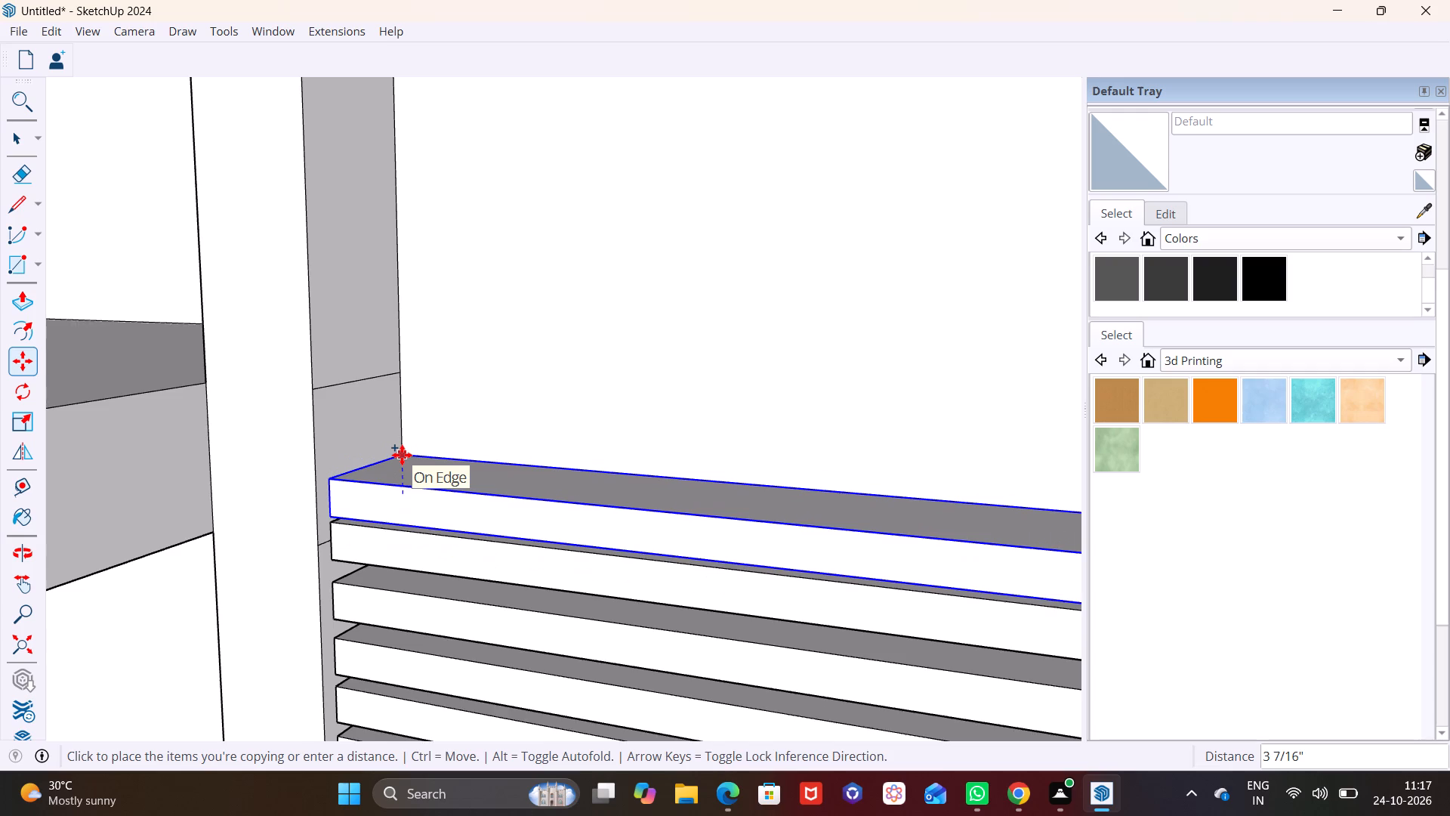
pyautogui.scroll(1, 402, 455)
pyautogui.click(400, 448)
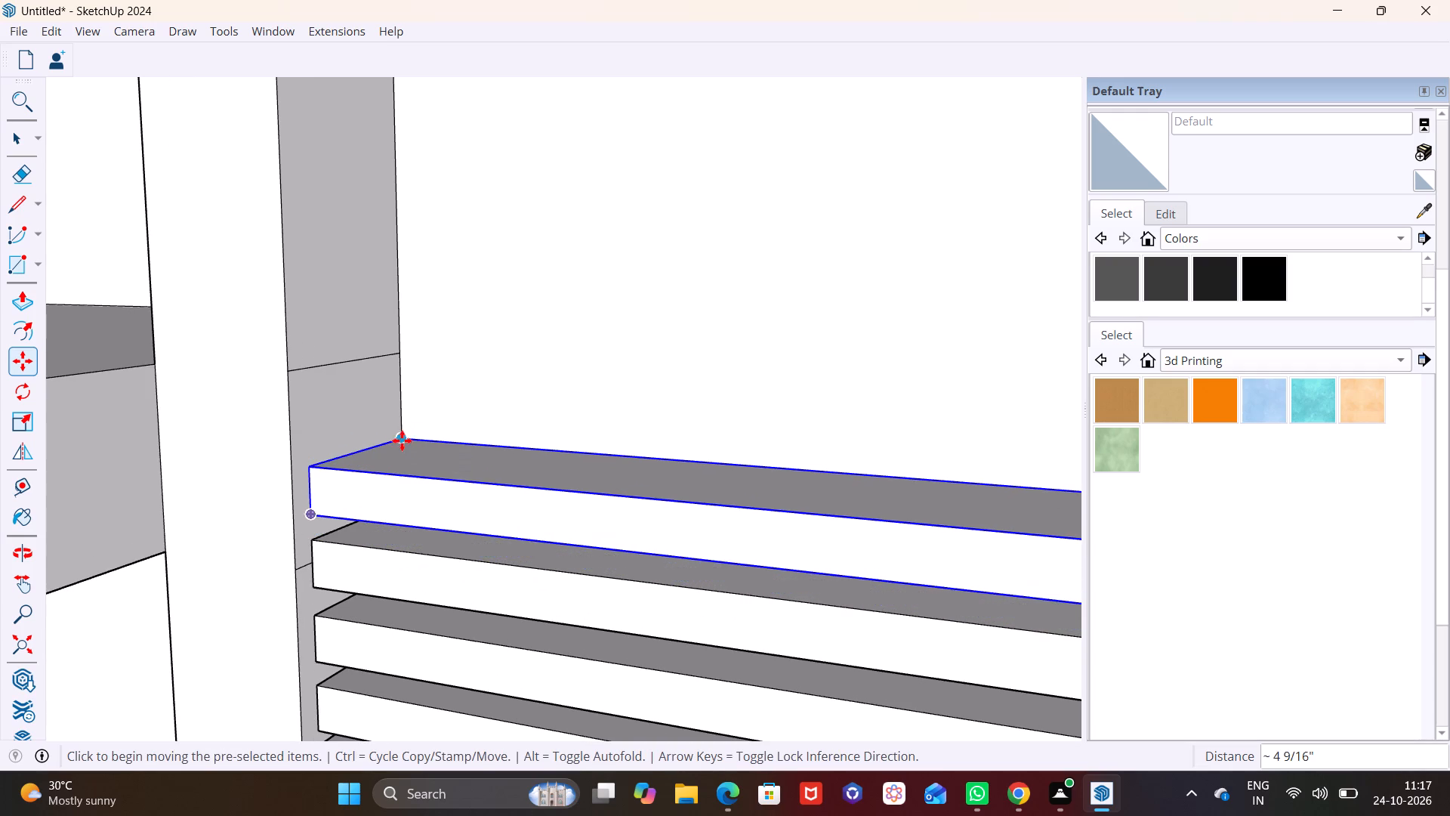
pyautogui.click(406, 437)
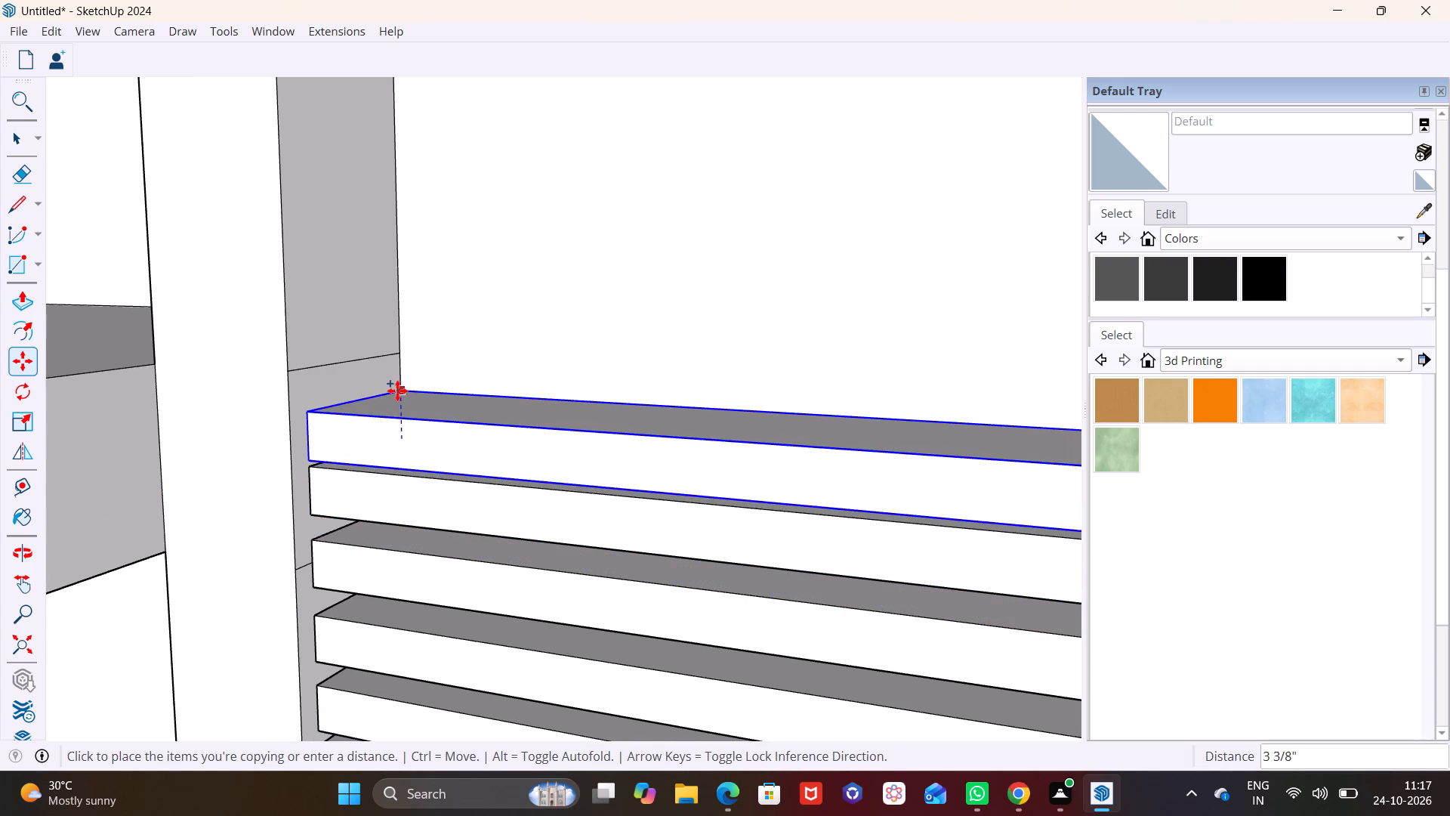
pyautogui.click(397, 380)
pyautogui.click(399, 379)
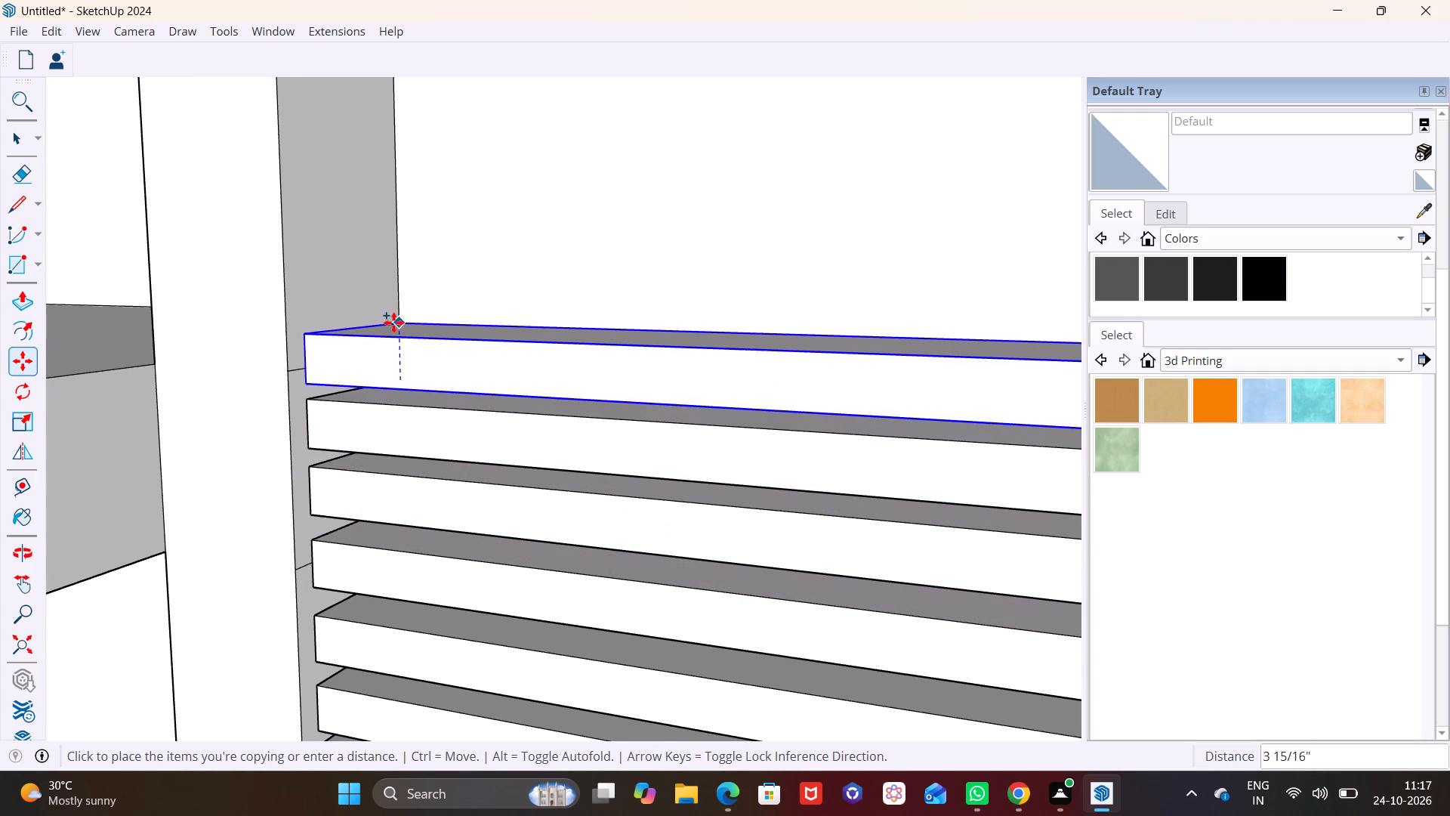
pyautogui.click(393, 323)
pyautogui.scroll(1, 476, 371)
pyautogui.scroll(-20, 476, 371)
pyautogui.scroll(-6, 476, 371)
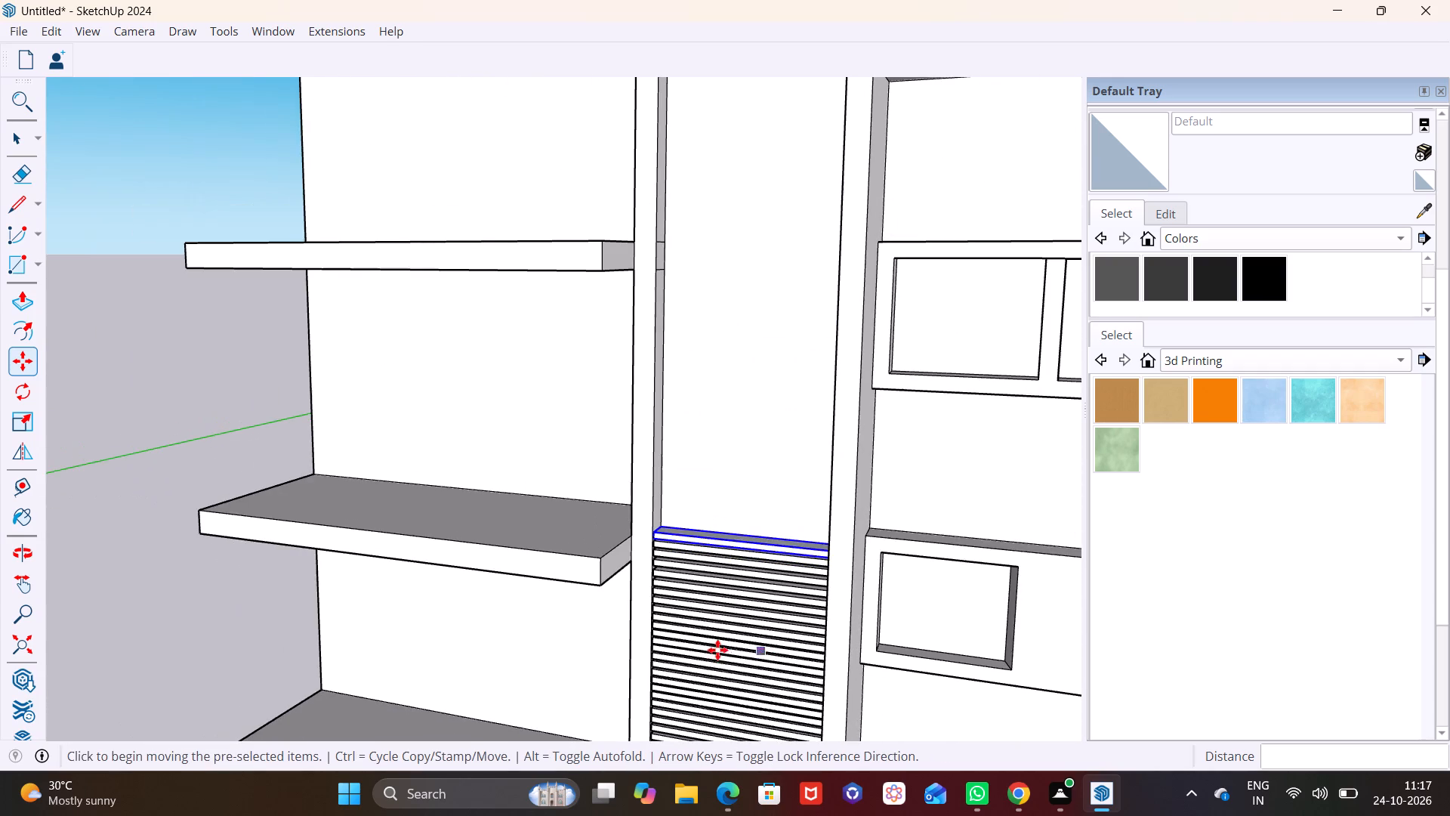
pyautogui.keyDown('shift'); pyautogui.moveTo(712, 639); pyautogui.dragTo(567, 397, button='middle'); pyautogui.keyUp('shift')
pyautogui.press('space')
pyautogui.click(189, 473)
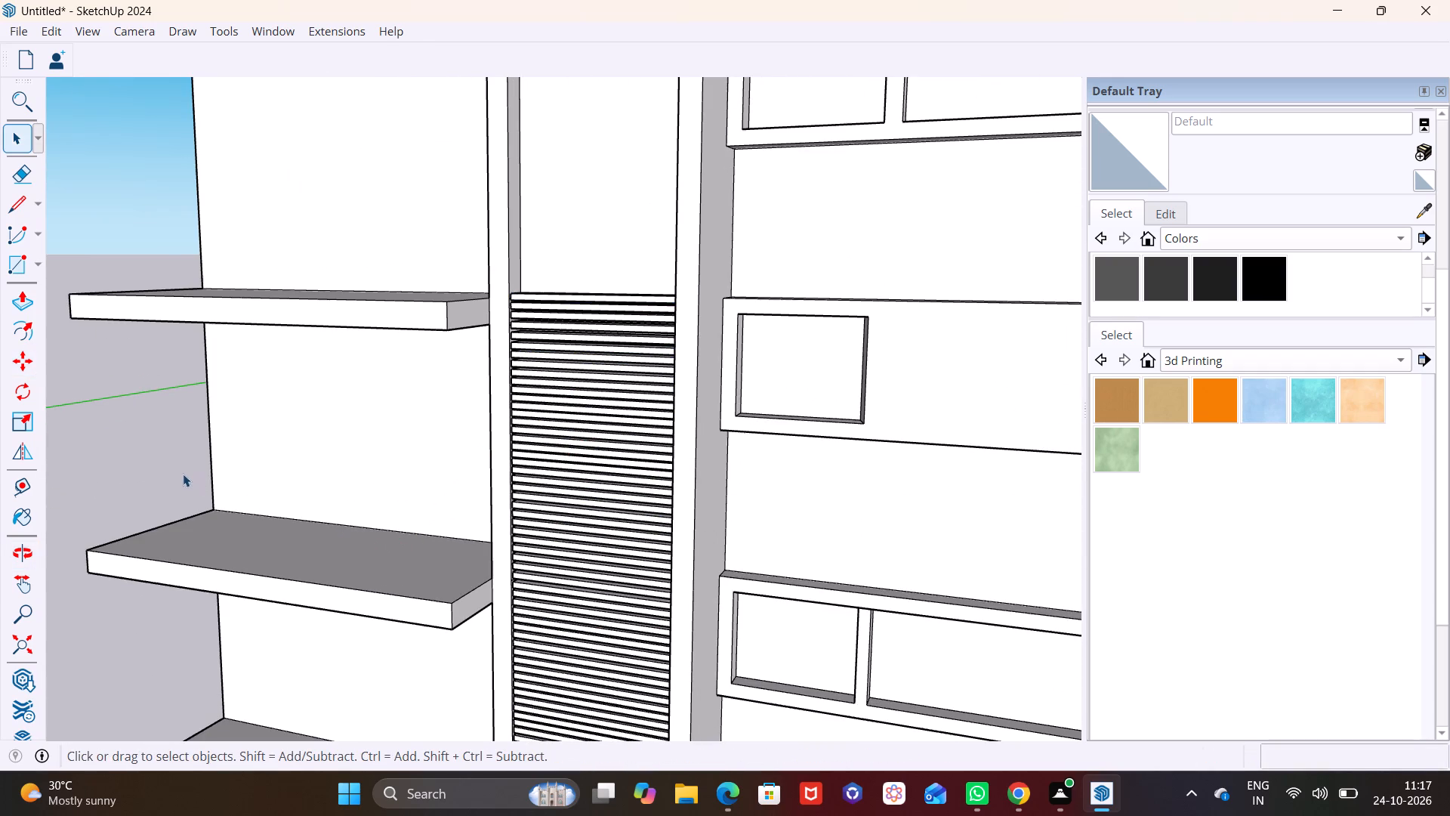
# Copy the top bar twice up the recess's back corner, about 4 7/16" and 4 3/8" apart.
pyautogui.moveTo(582, 465); pyautogui.dragTo(500, 416, button='middle')
pyautogui.scroll(10, 484, 261)
pyautogui.keyDown('shift'); pyautogui.moveTo(572, 393); pyautogui.dragTo(515, 655, button='middle'); pyautogui.keyUp('shift')
pyautogui.moveTo(483, 560); pyautogui.dragTo(463, 703, button='middle')
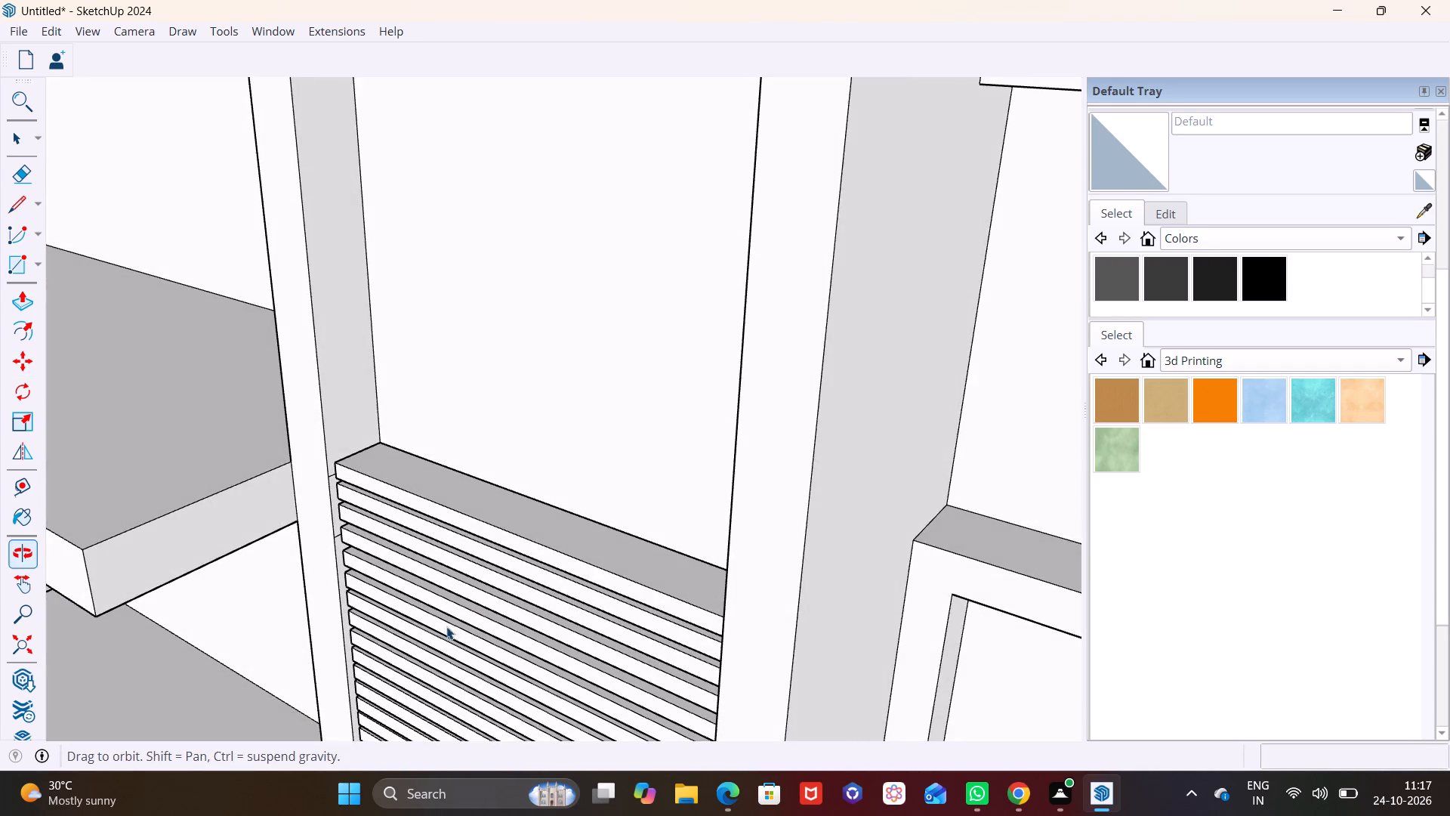
pyautogui.scroll(9, 406, 484)
pyautogui.click(379, 462)
pyautogui.press('m')
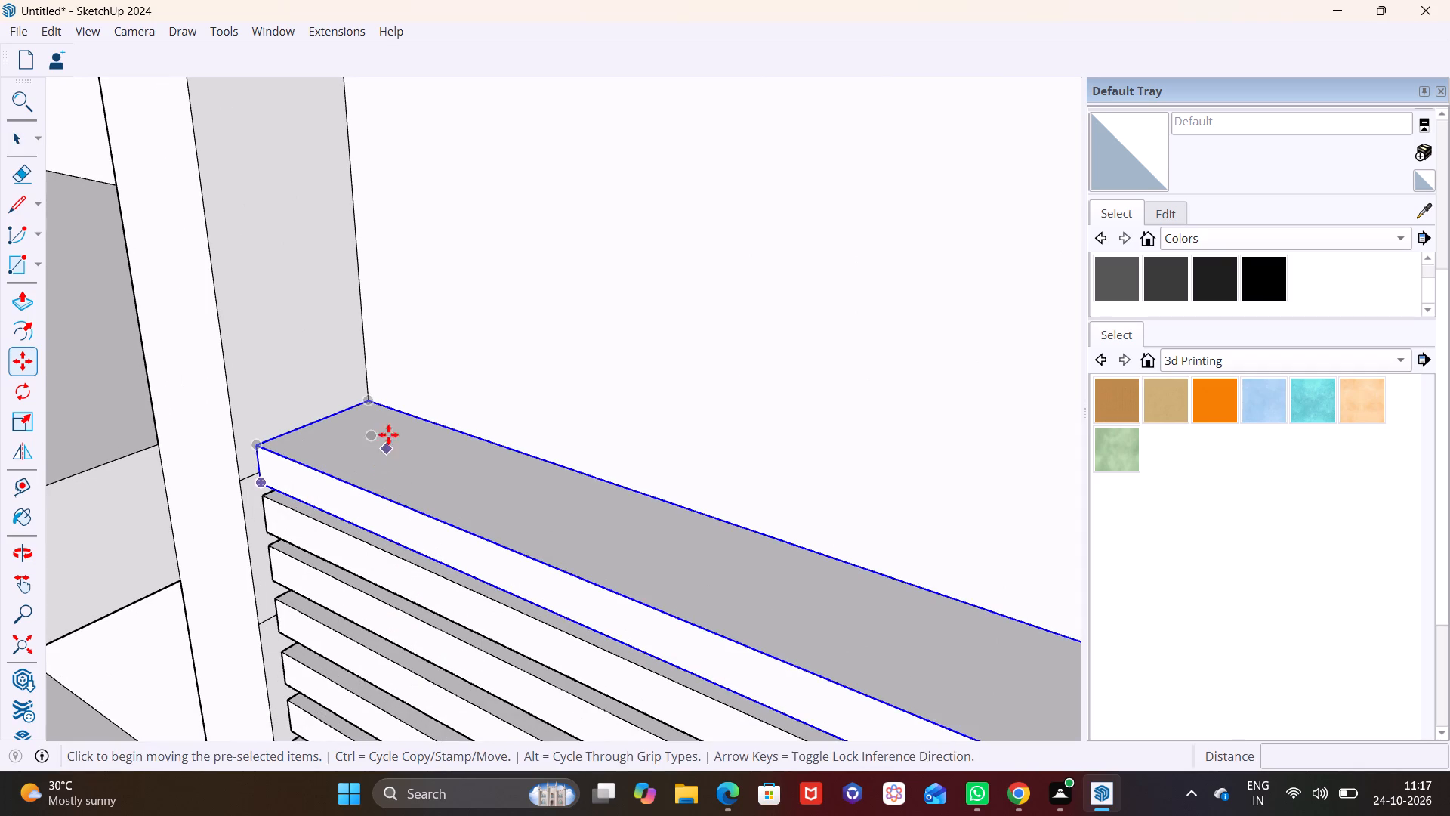
pyautogui.click(368, 397)
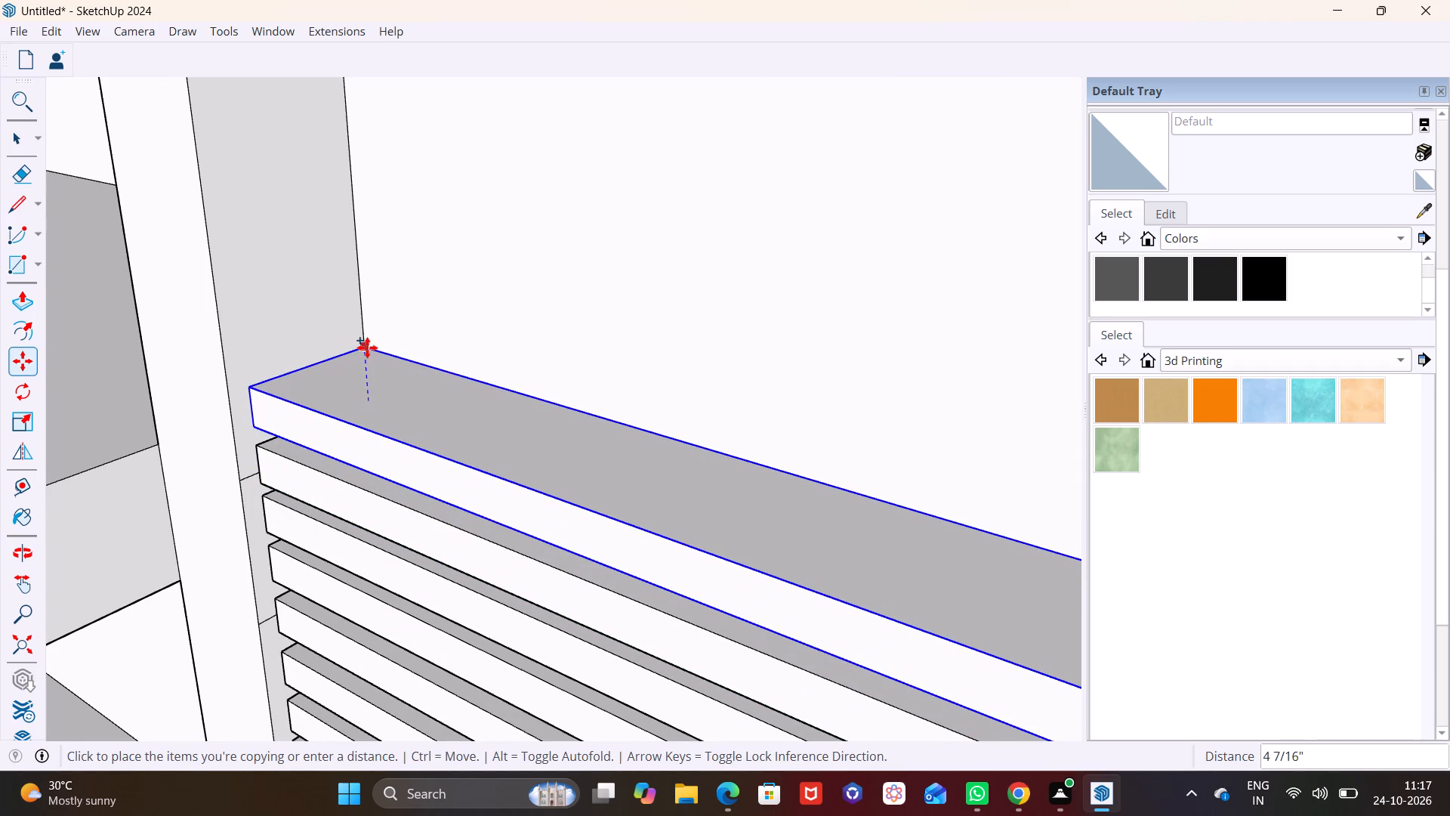
pyautogui.click(362, 348)
pyautogui.moveTo(486, 478); pyautogui.dragTo(566, 366, button='middle')
pyautogui.scroll(-3, 479, 355)
pyautogui.keyDown('shift'); pyautogui.moveTo(474, 353); pyautogui.dragTo(461, 397, button='middle'); pyautogui.keyUp('shift')
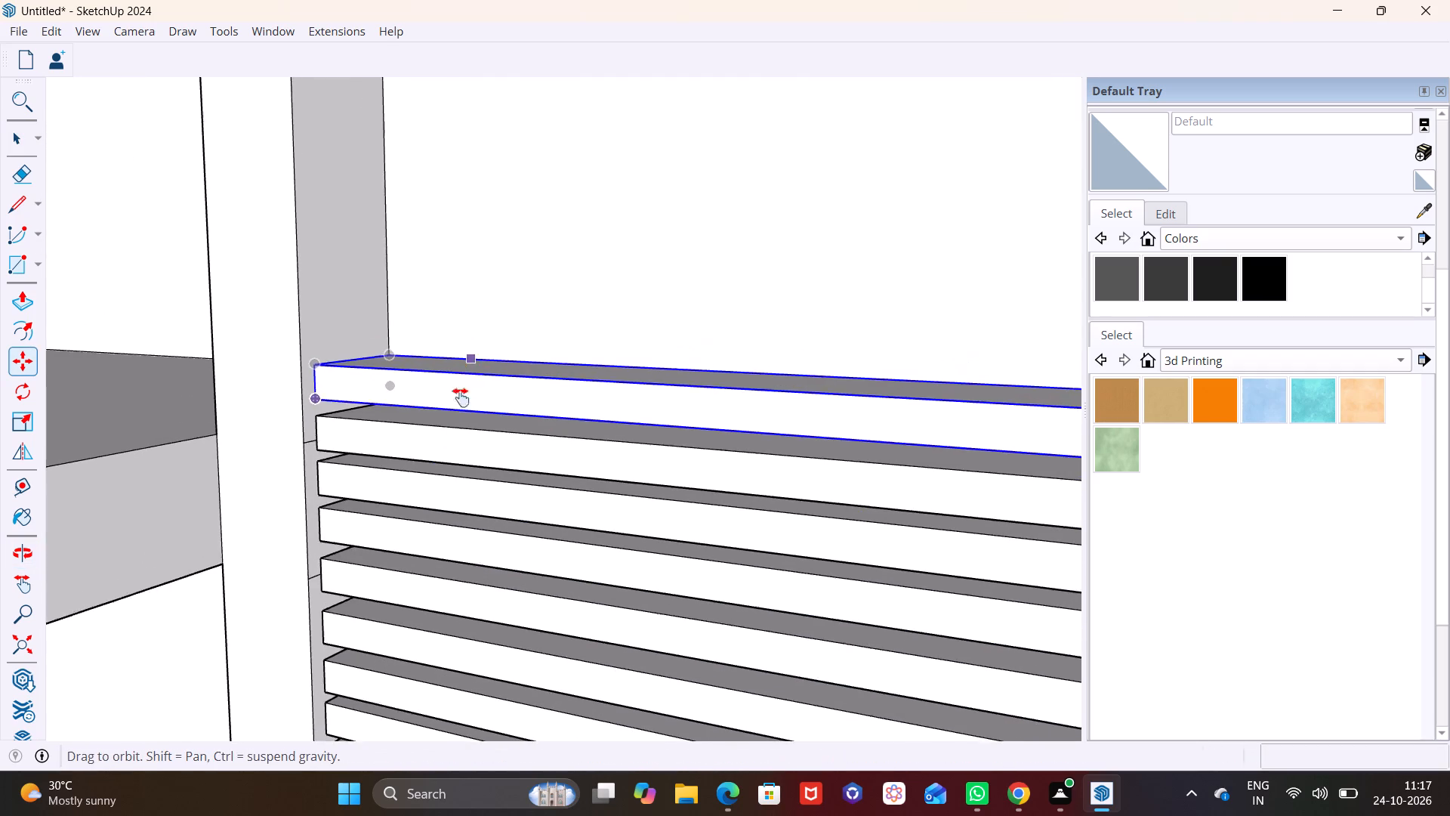
pyautogui.keyDown('shift'); pyautogui.moveTo(461, 397); pyautogui.dragTo(399, 688, button='middle'); pyautogui.keyUp('shift')
pyautogui.scroll(2, 295, 627)
pyautogui.click(336, 634)
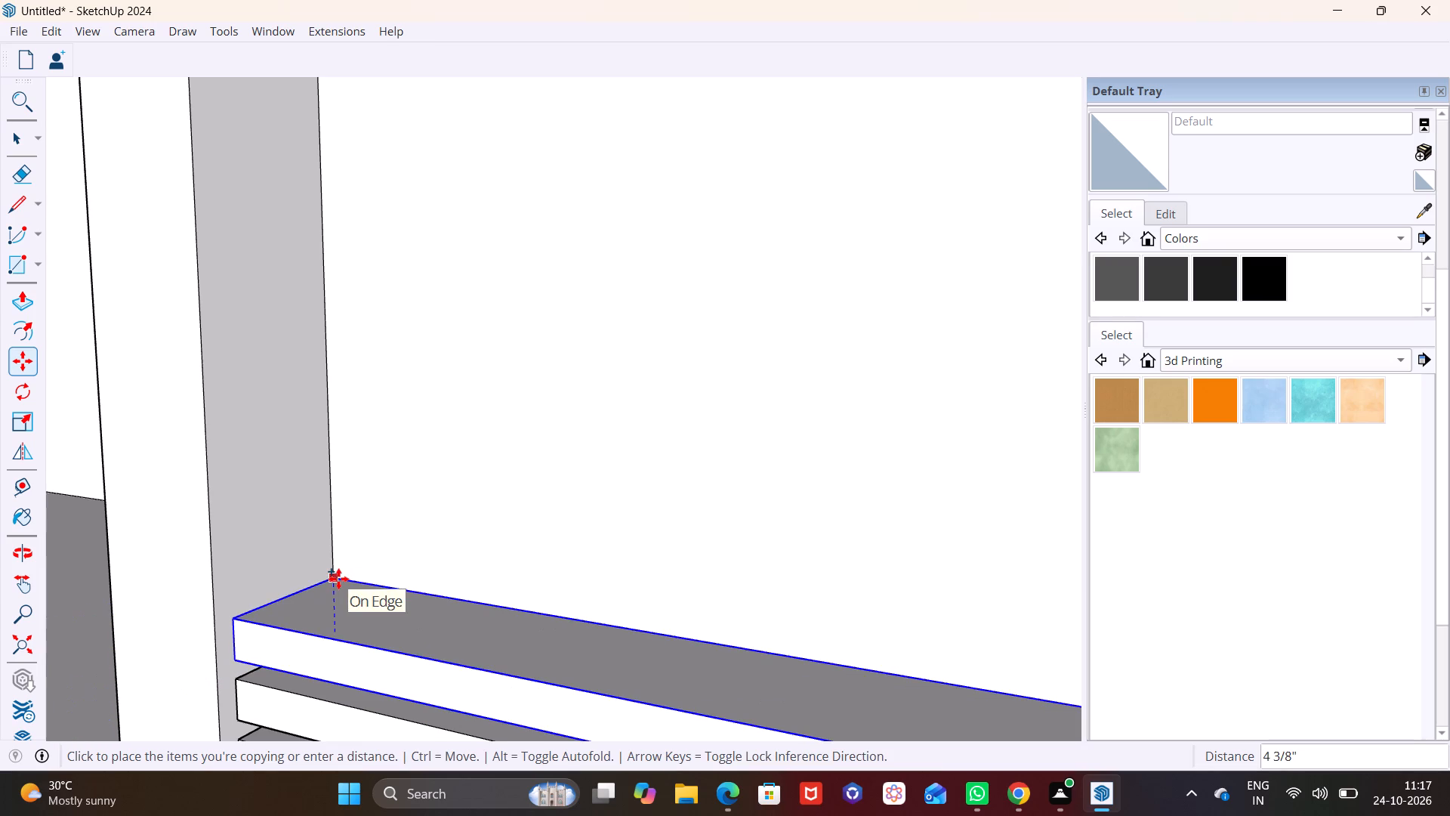
pyautogui.click(338, 579)
# Stack seven more bar copies up the recess's back corner, about 3 7/8" to 4 3/8" apart.
pyautogui.click(334, 579)
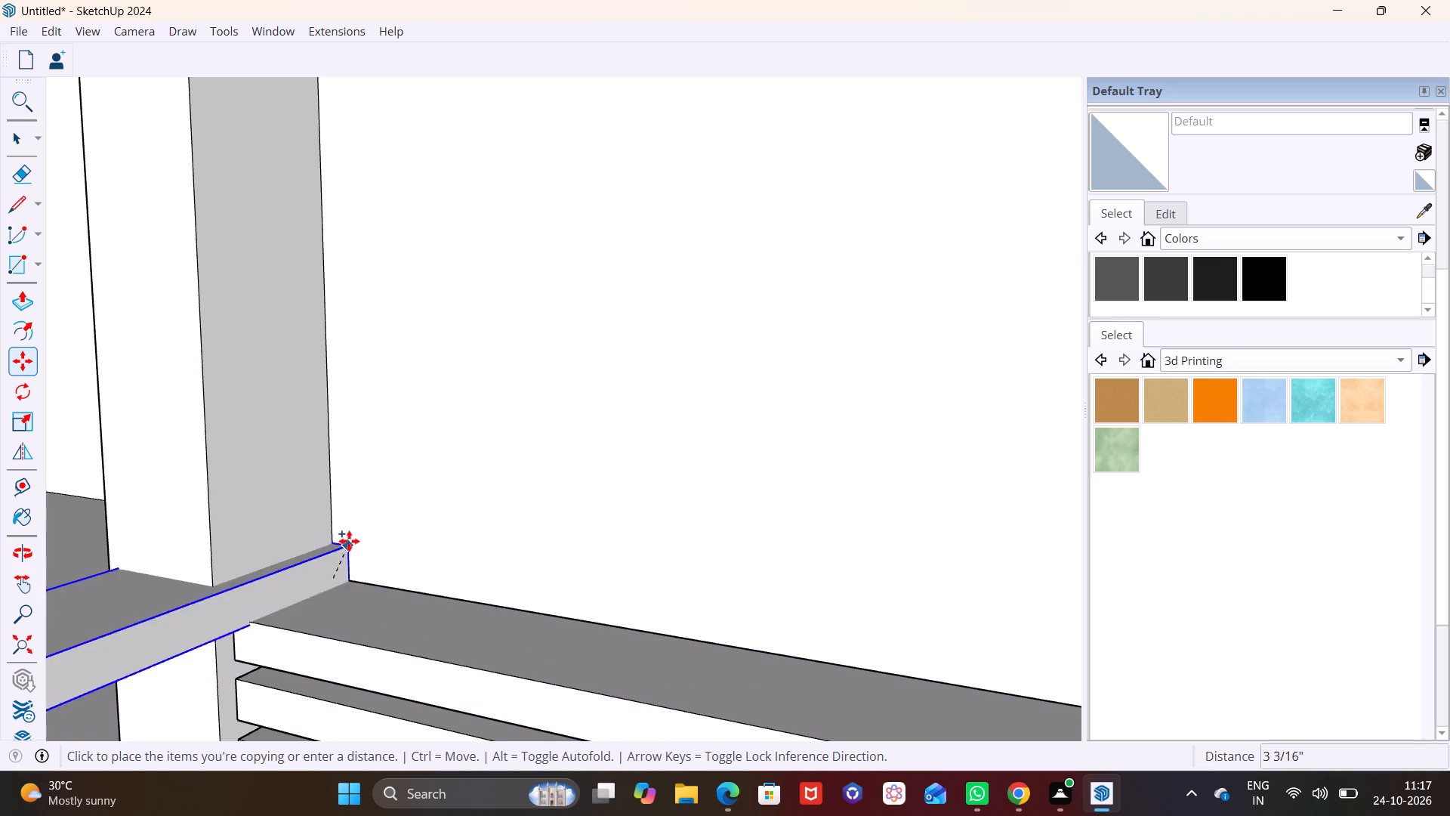
pyautogui.click(329, 522)
pyautogui.click(332, 521)
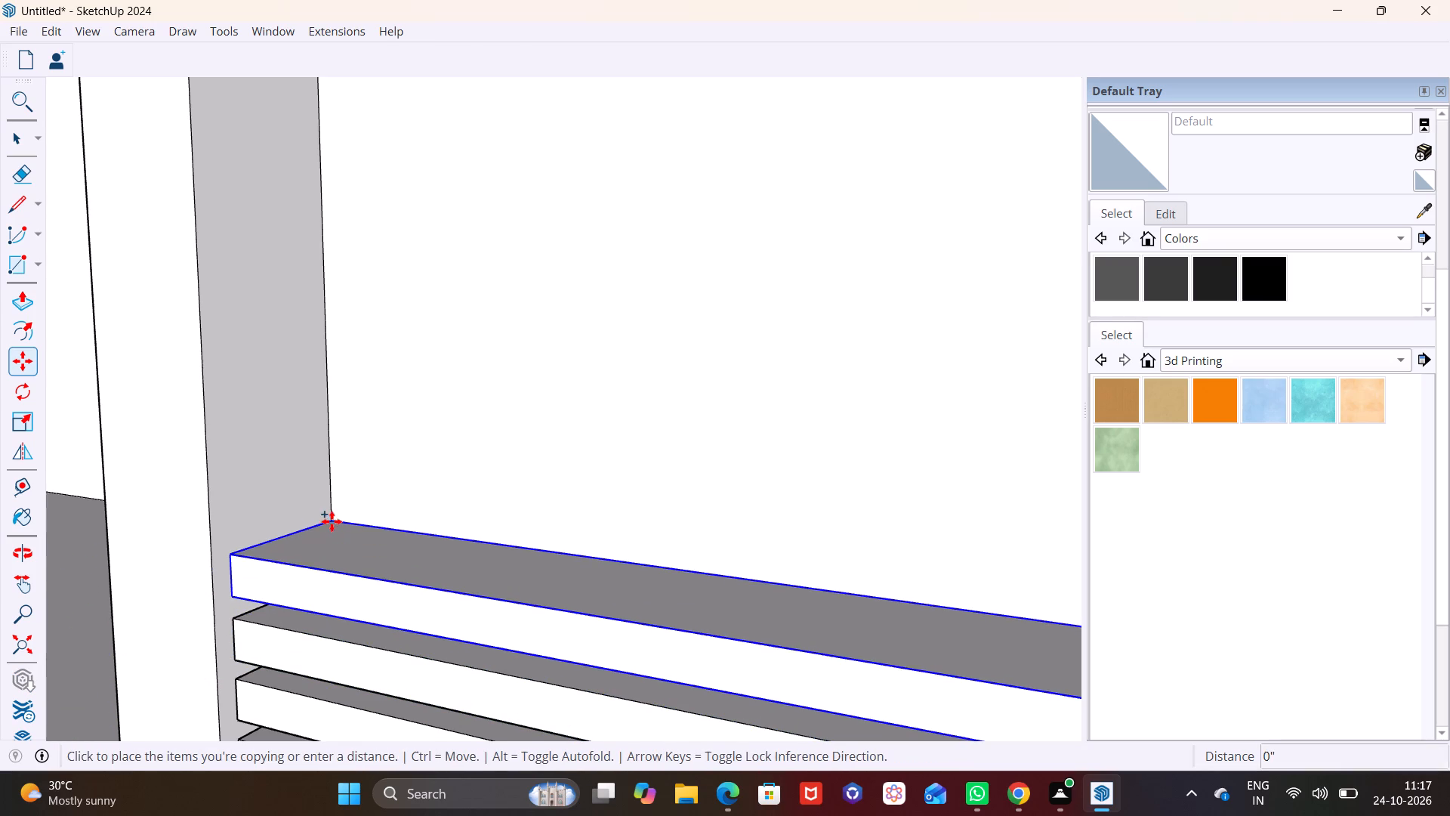
pyautogui.click(325, 468)
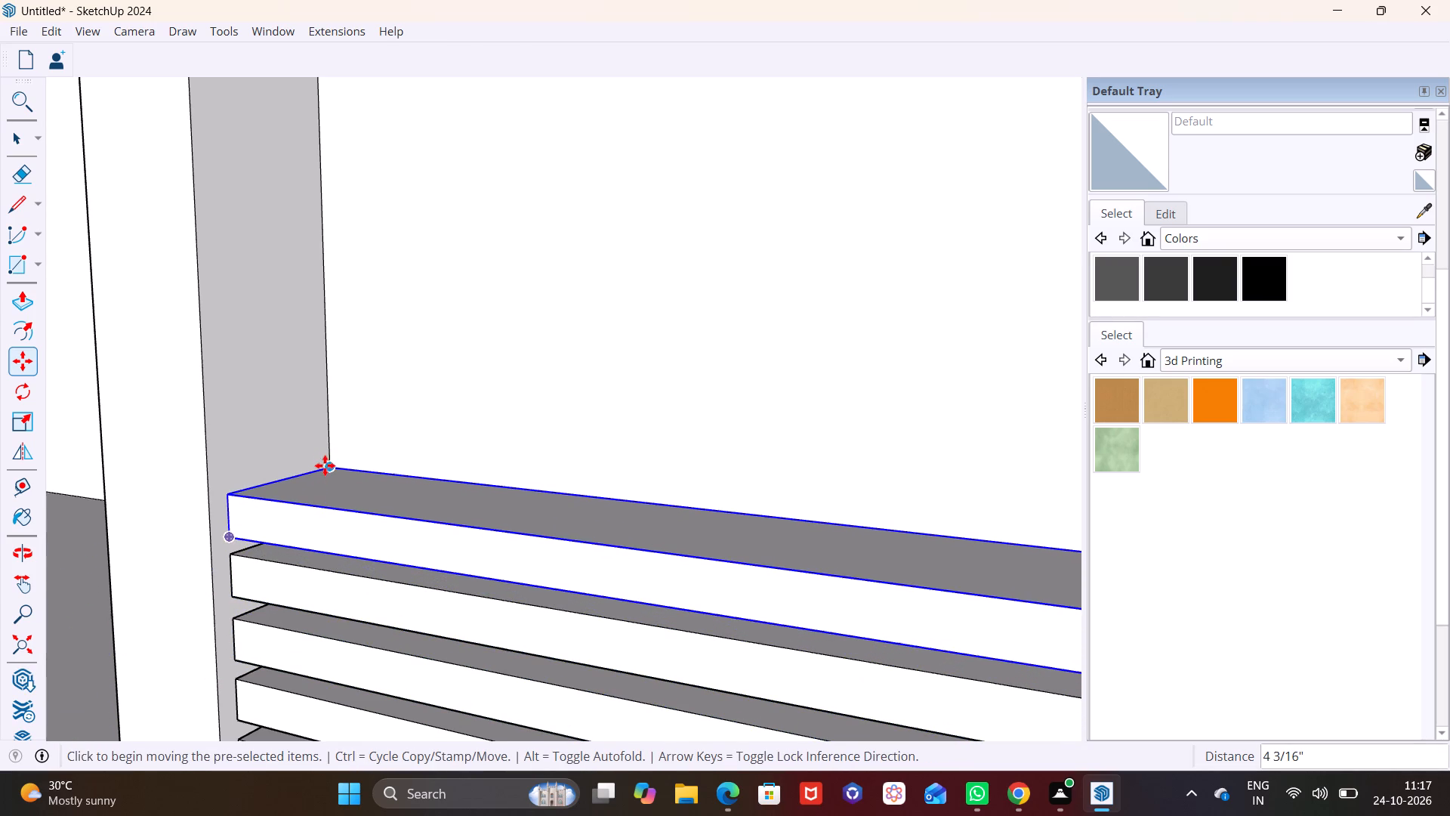
pyautogui.click(325, 465)
pyautogui.click(328, 412)
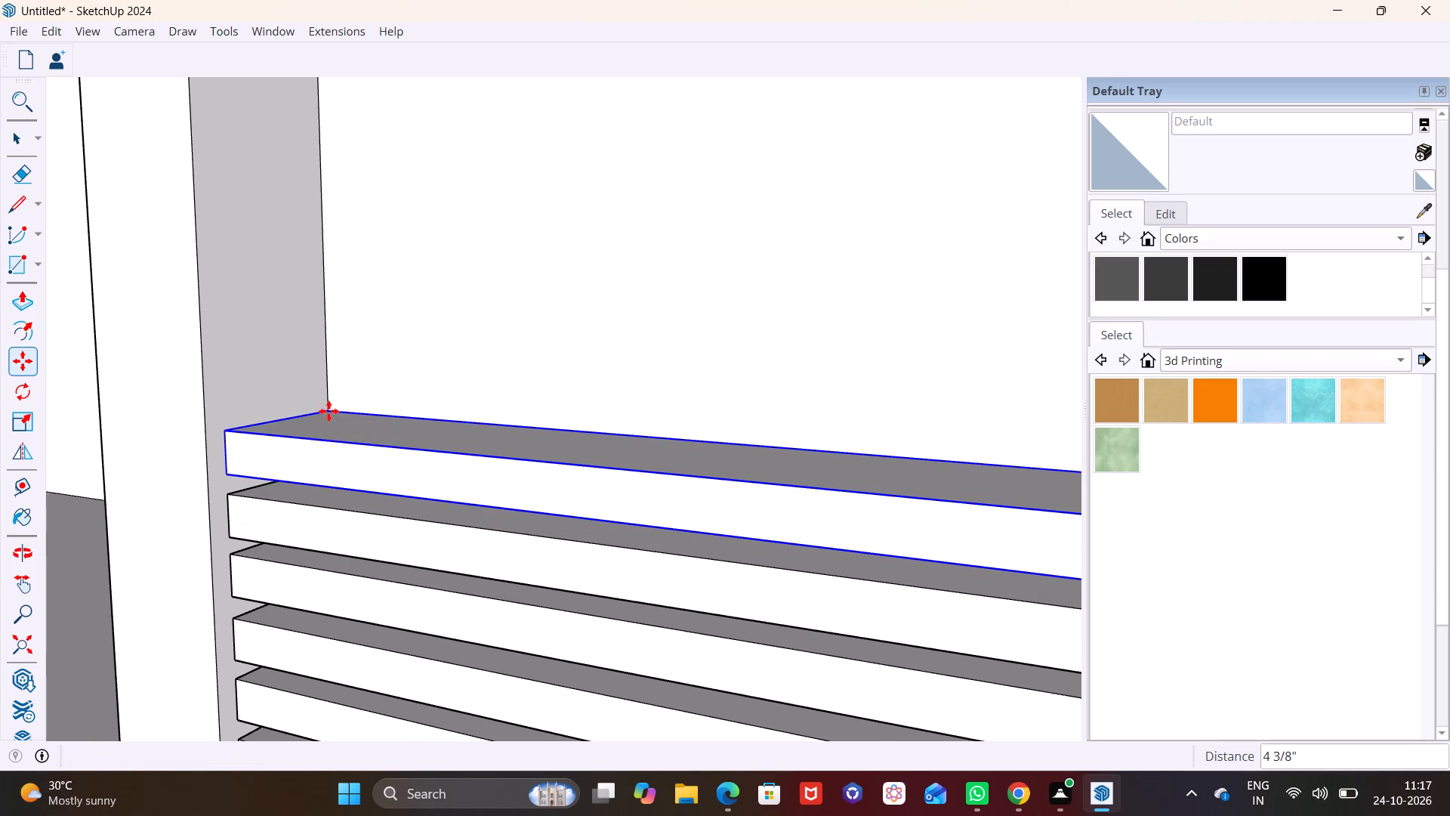
pyautogui.click(329, 410)
pyautogui.click(329, 359)
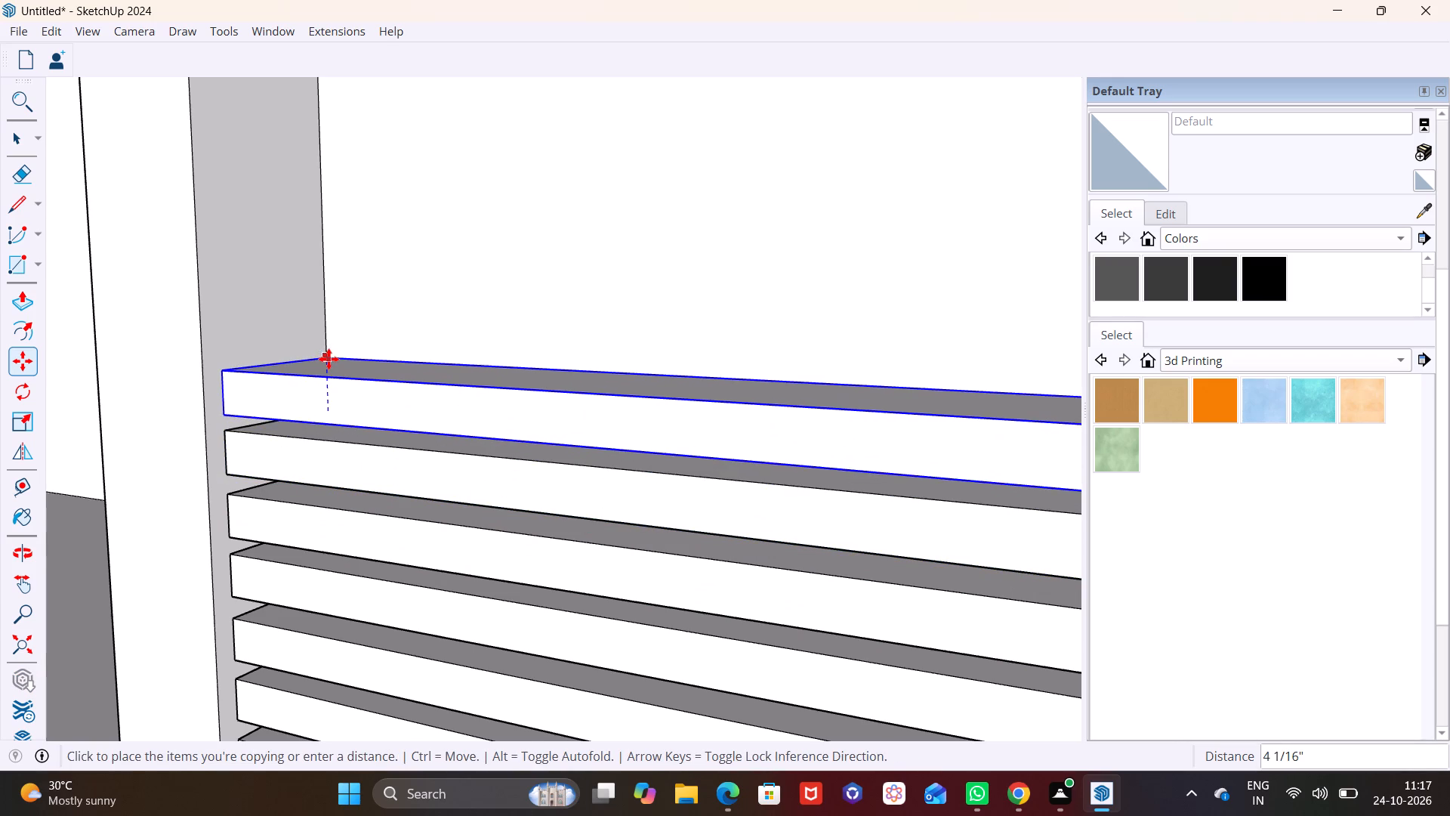
pyautogui.click(329, 357)
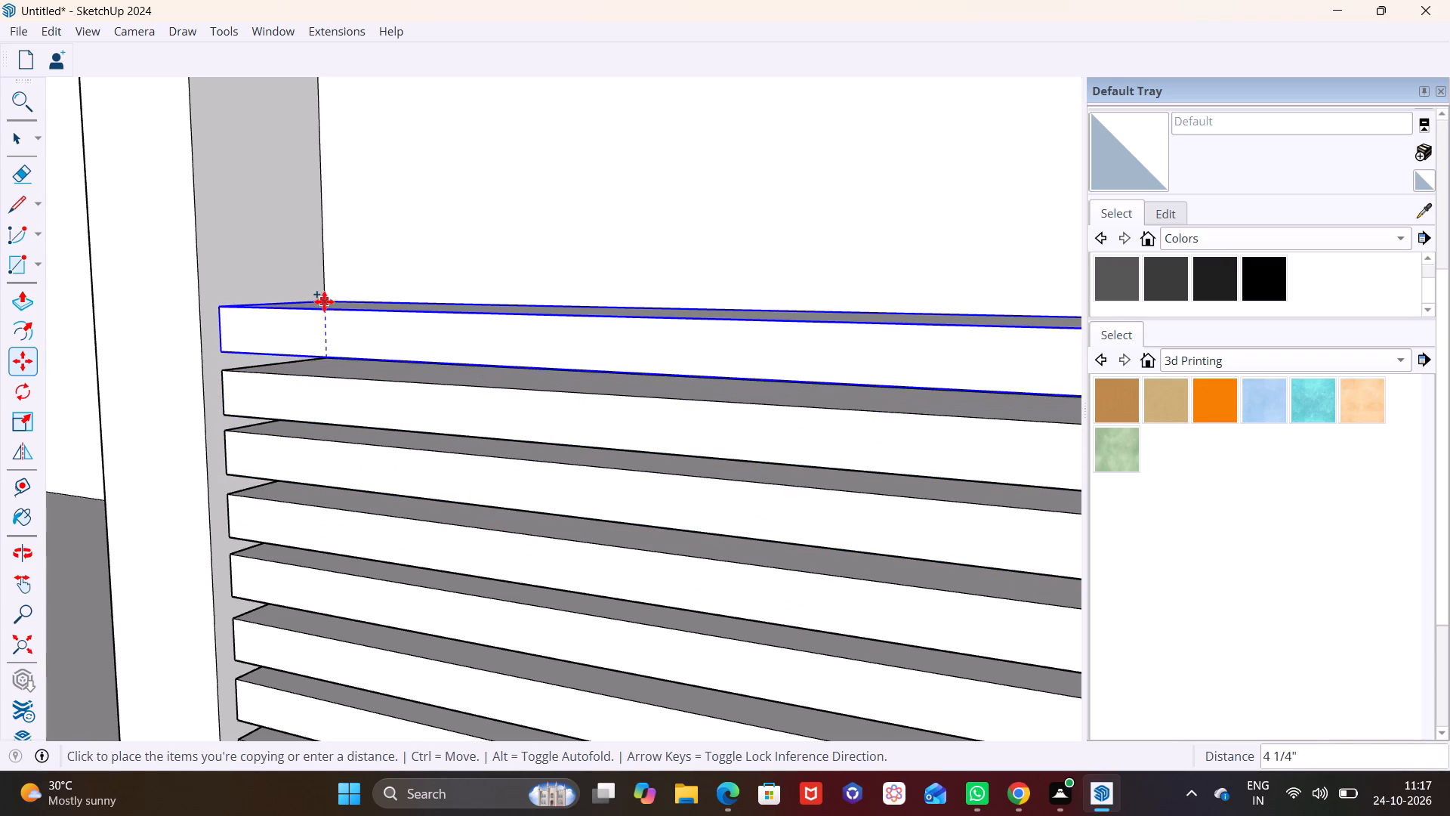
pyautogui.click(324, 301)
pyautogui.click(325, 298)
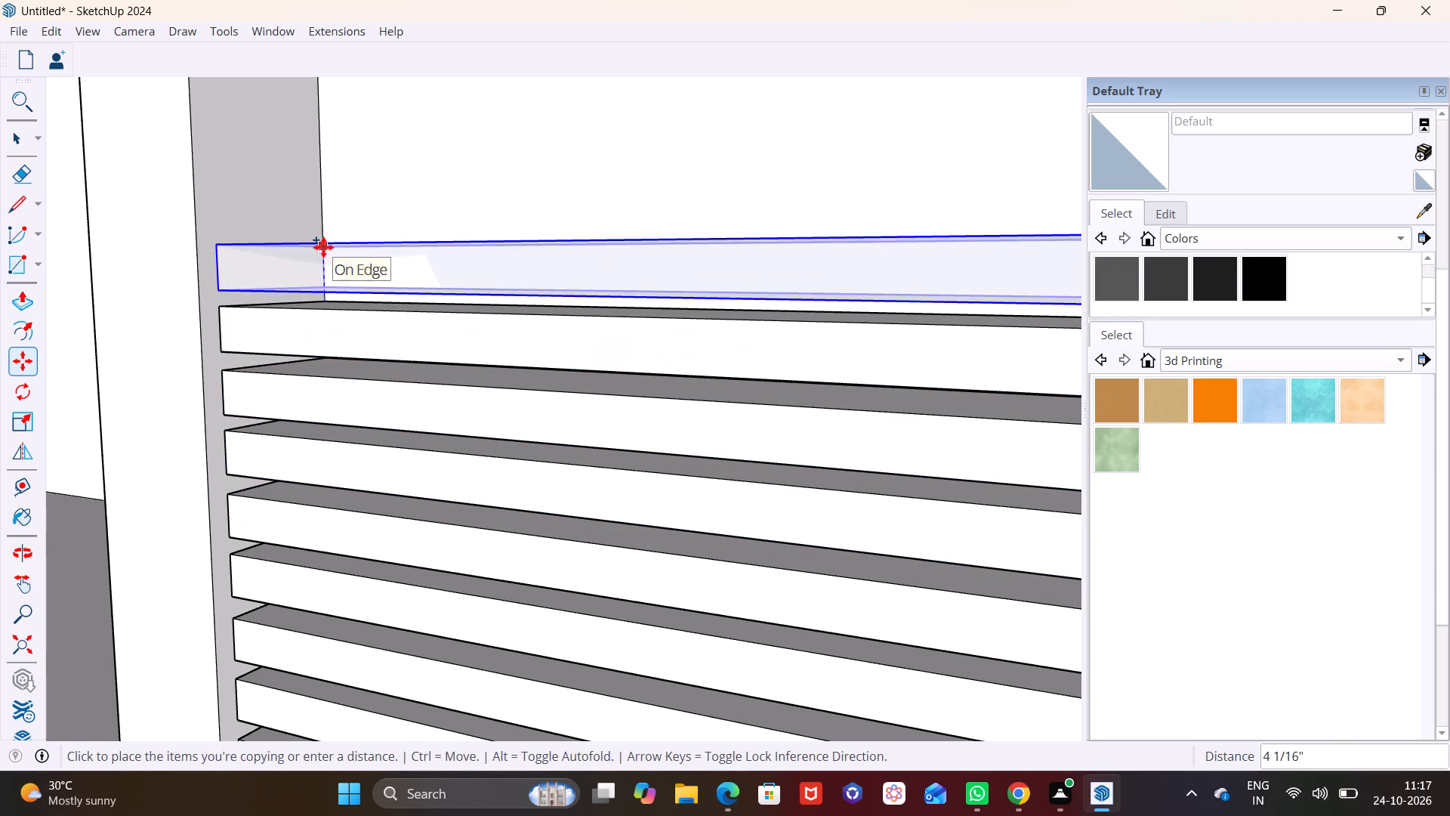
pyautogui.click(323, 247)
pyautogui.click(319, 245)
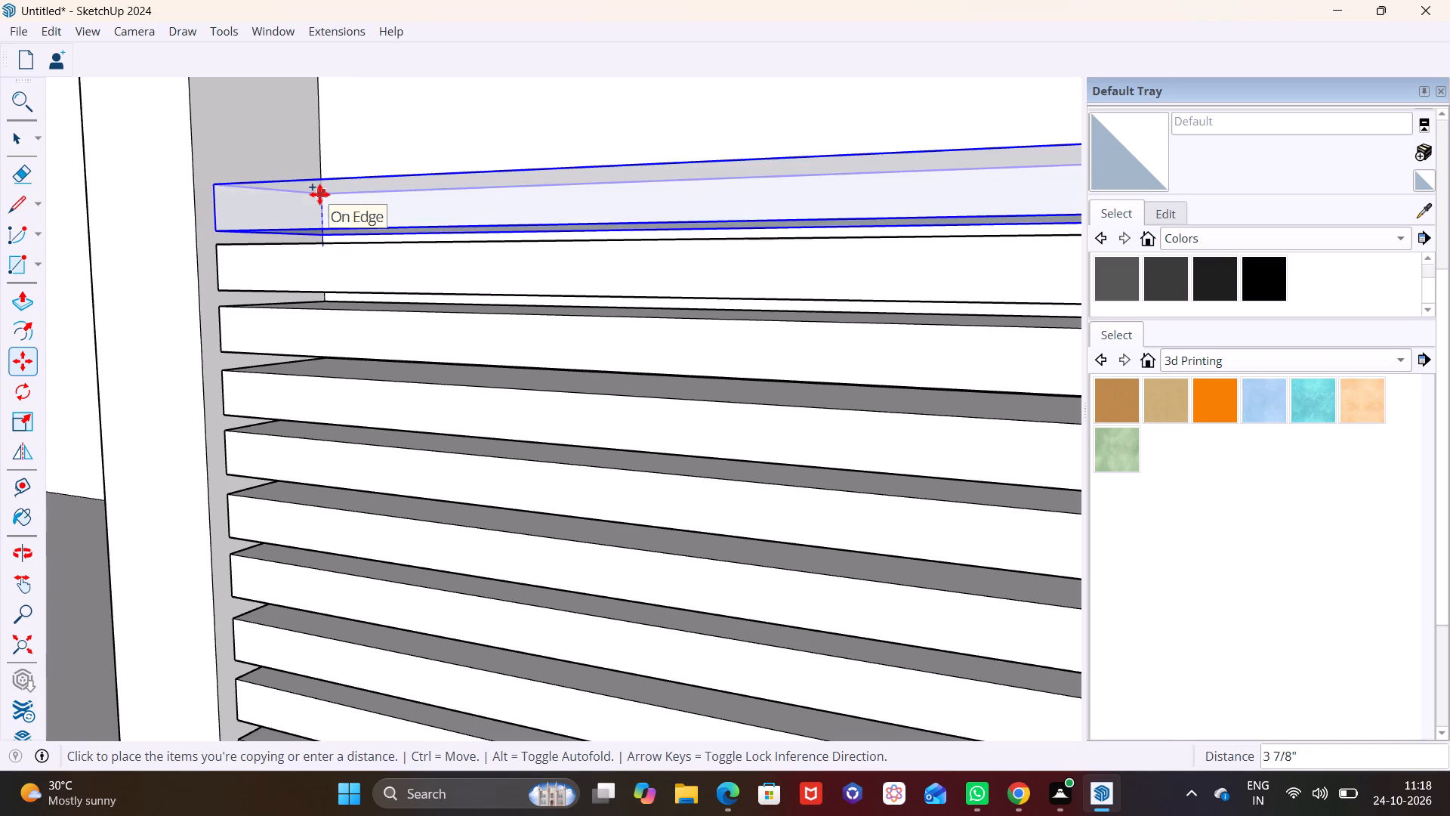
pyautogui.click(319, 194)
# Add four more bar copies up the recess's back corner, spacing the last three about 5" to 5 1/8" apart.
pyautogui.scroll(-8, 414, 317)
pyautogui.keyDown('shift'); pyautogui.scroll(1, 499, 370); pyautogui.keyUp('shift')
pyautogui.keyDown('shift'); pyautogui.moveTo(499, 370); pyautogui.dragTo(366, 815, button='middle'); pyautogui.keyUp('shift')
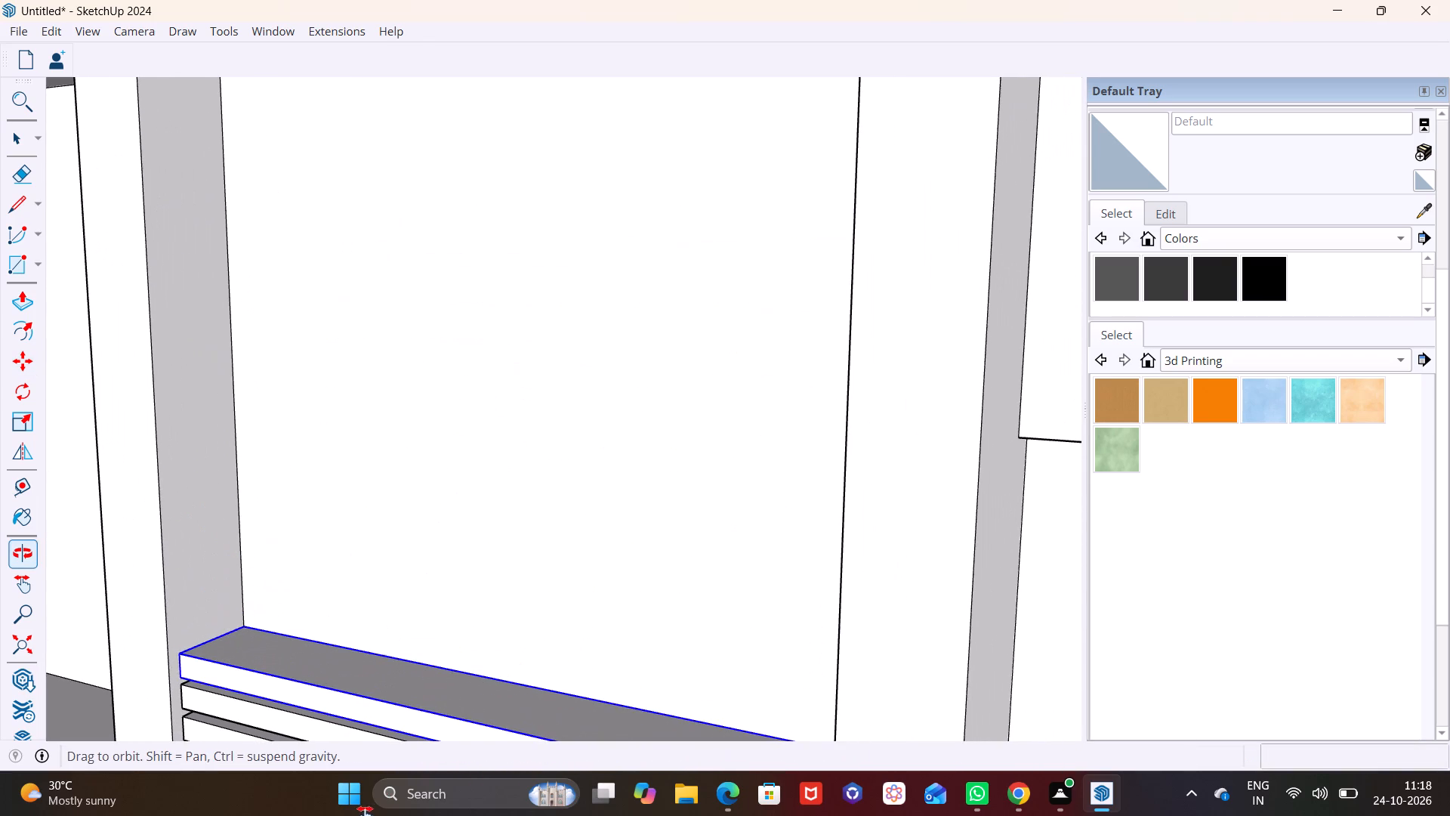
pyautogui.keyDown('shift'); pyautogui.moveTo(366, 815); pyautogui.dragTo(365, 815, button='middle'); pyautogui.keyUp('shift')
pyautogui.click(248, 623)
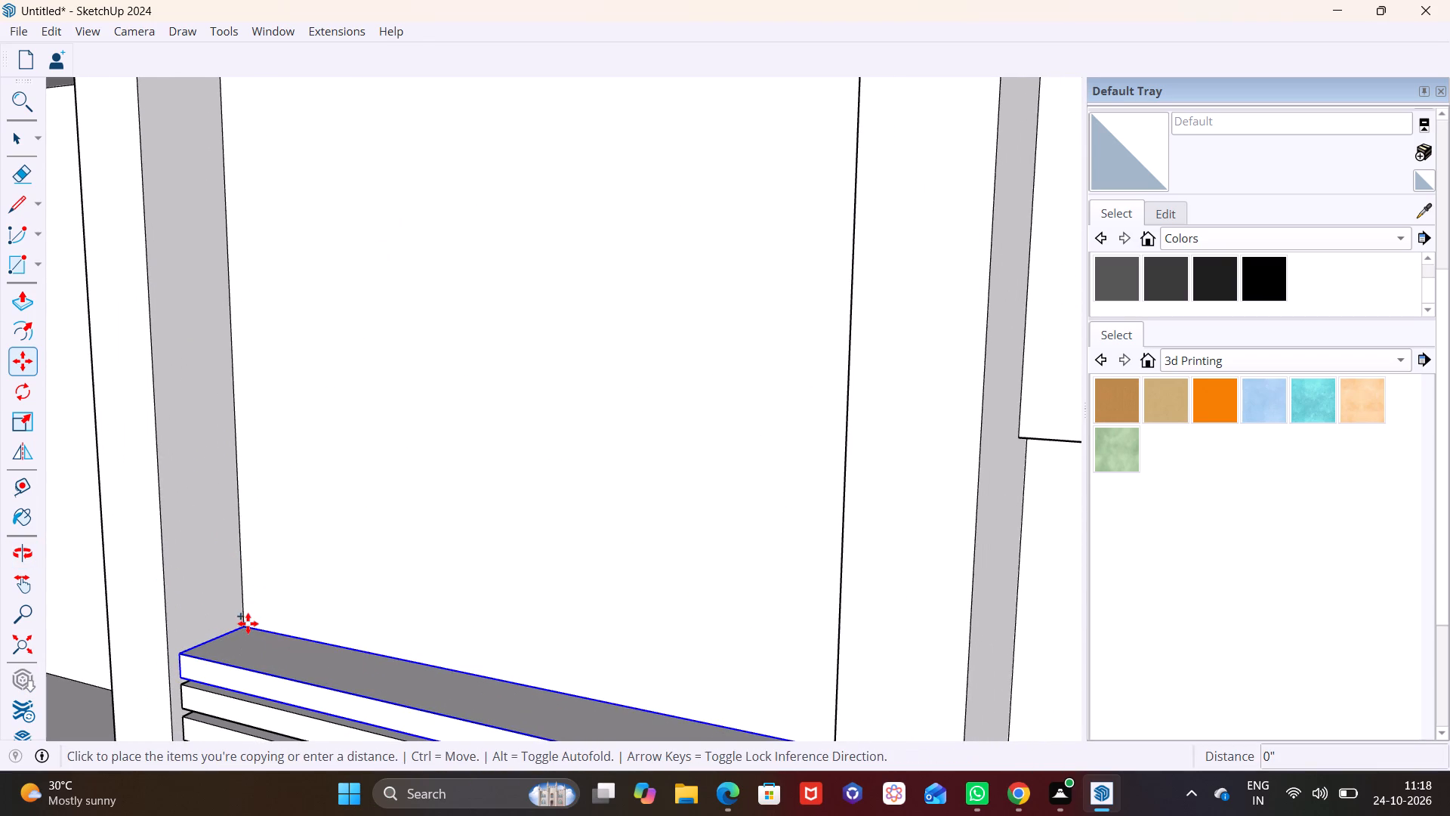
pyautogui.click(242, 593)
pyautogui.click(242, 593)
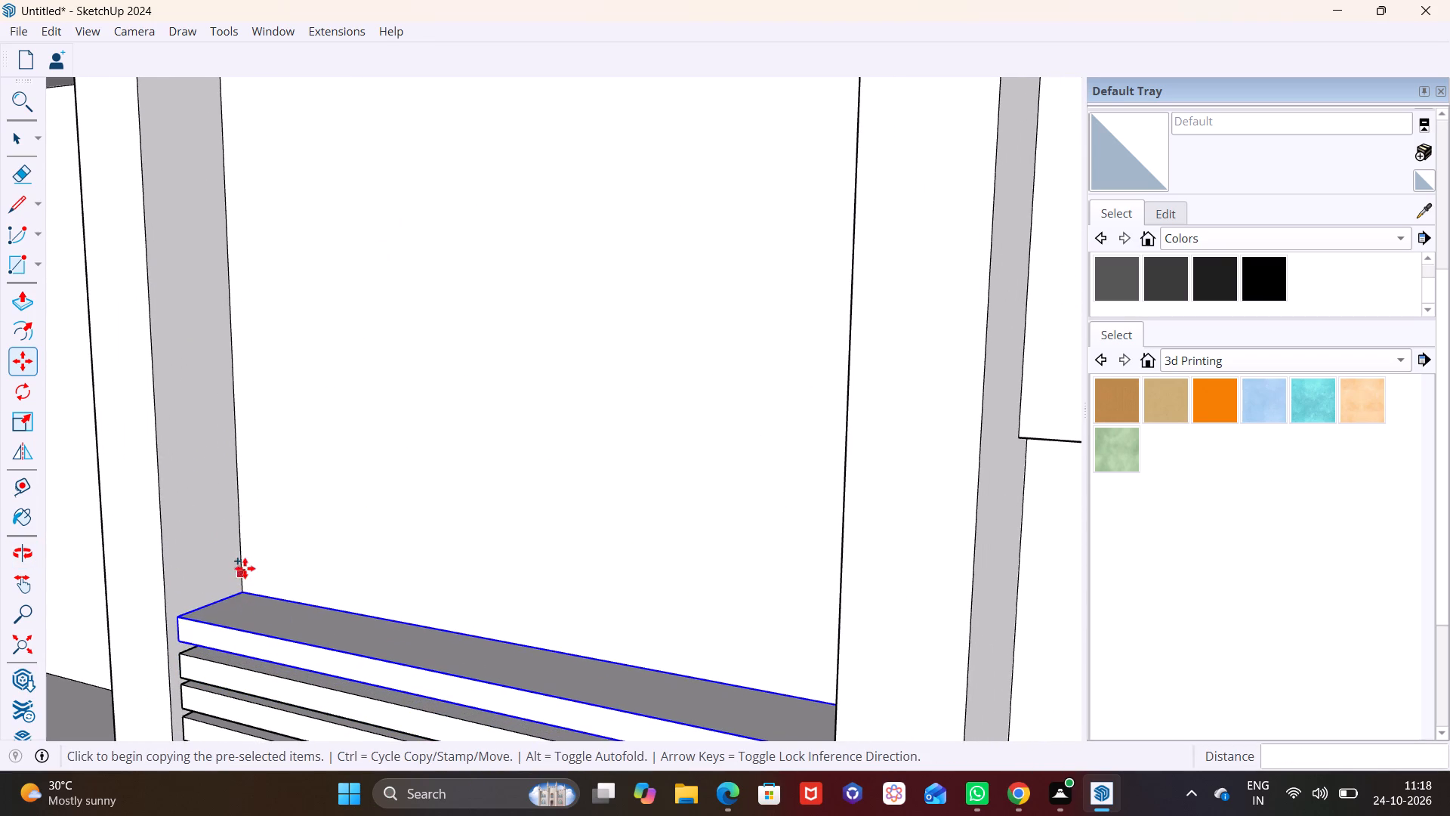
pyautogui.click(242, 589)
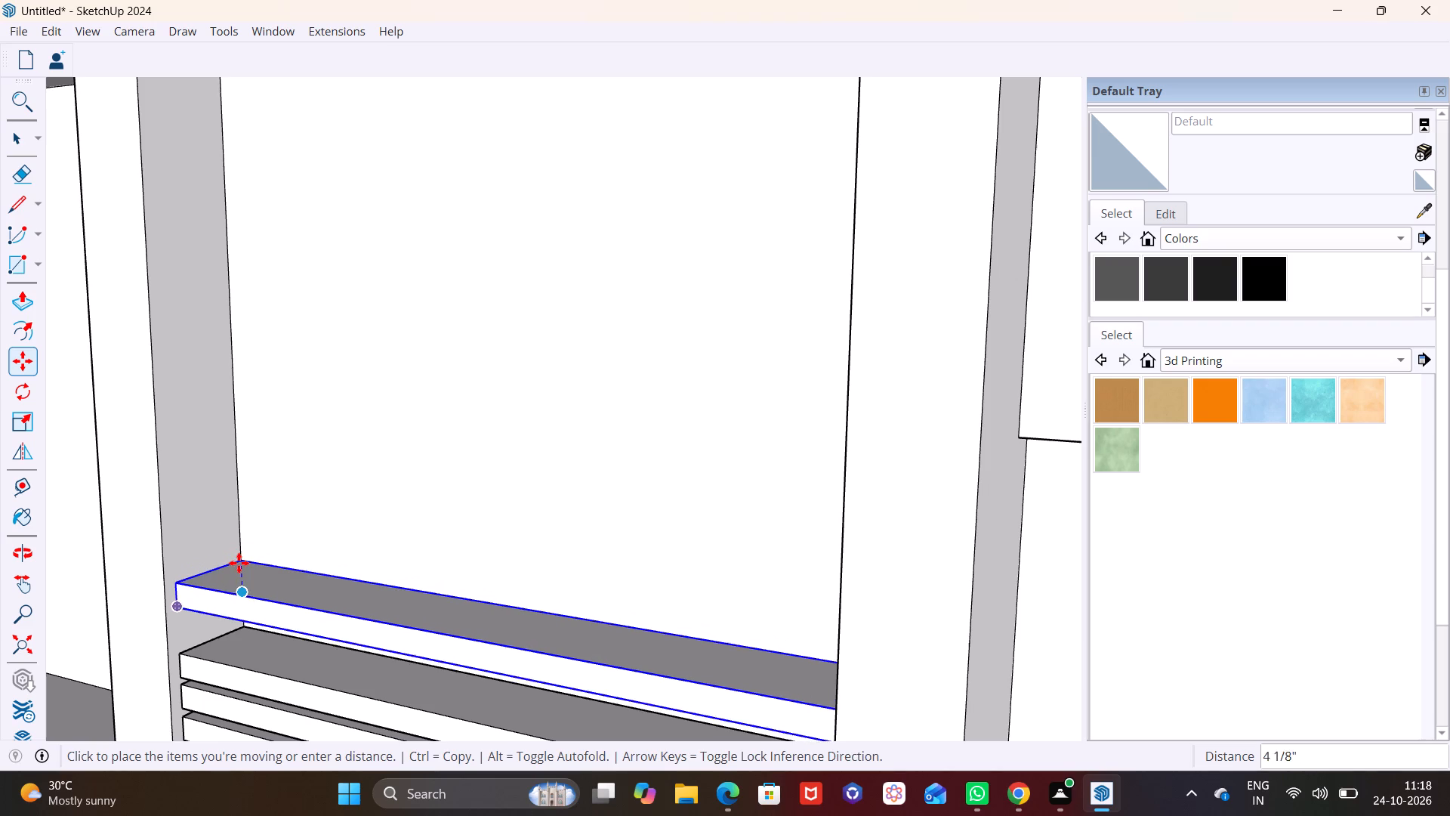
pyautogui.click(239, 555)
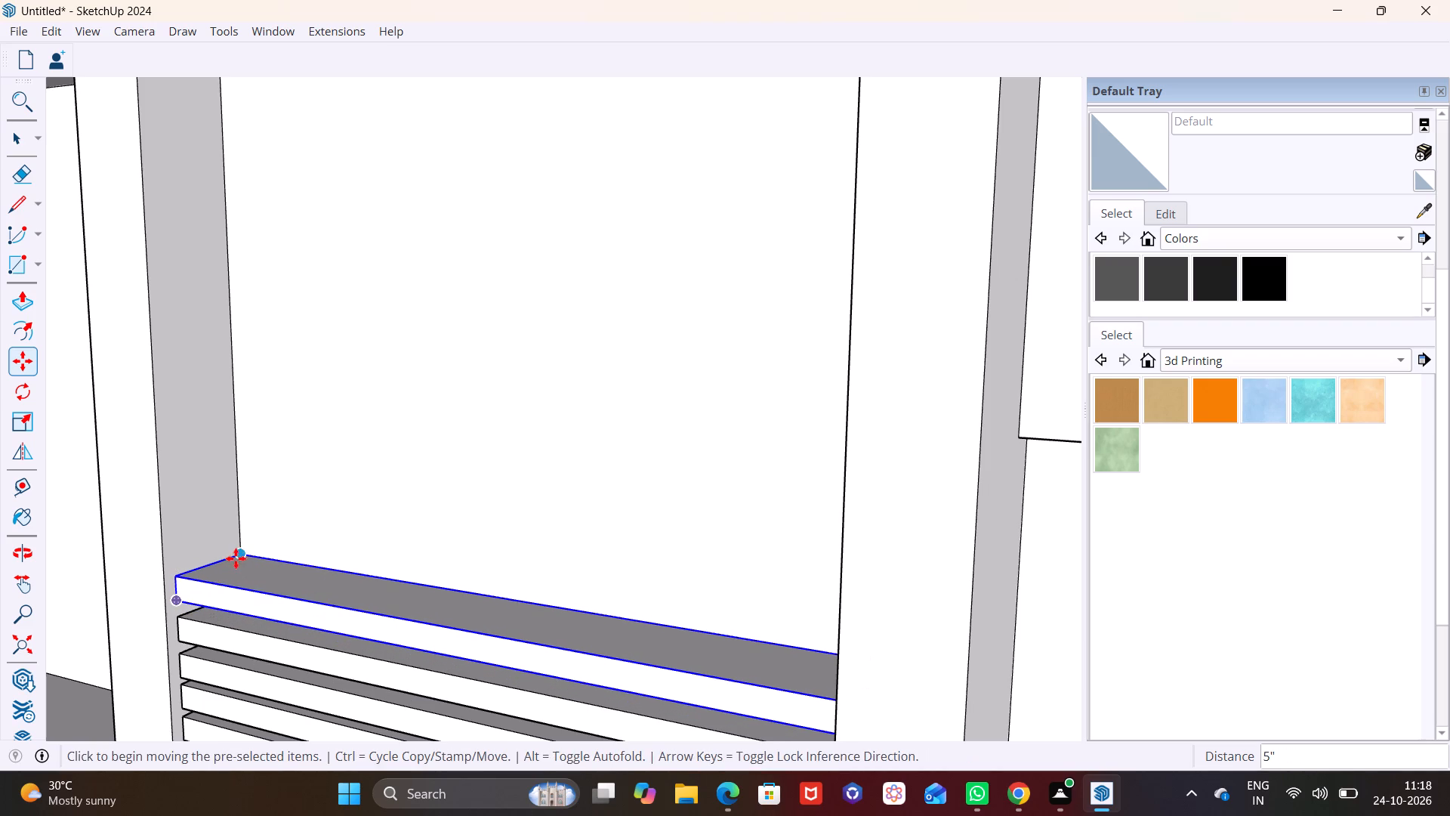
pyautogui.click(239, 555)
pyautogui.click(241, 516)
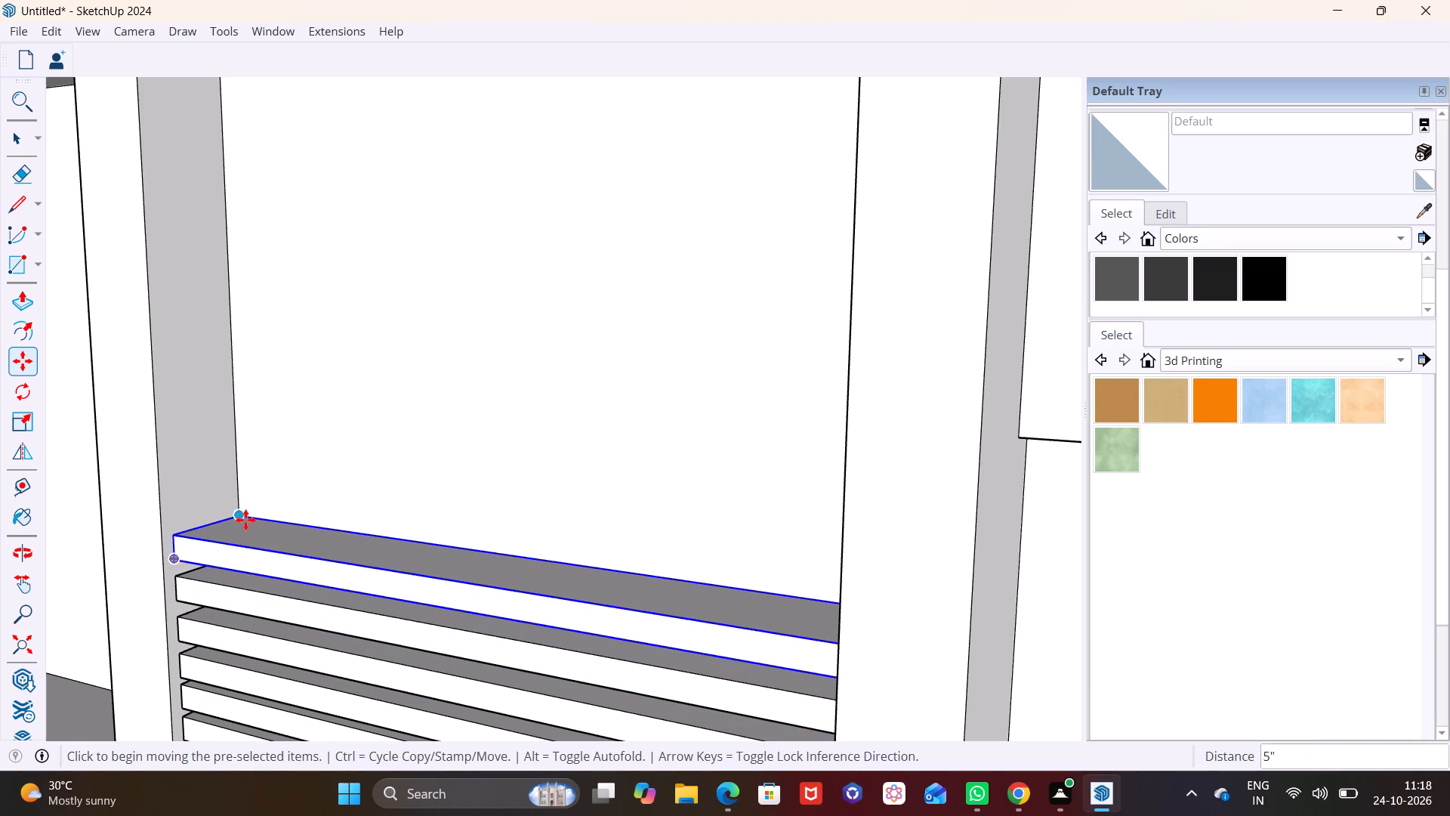
pyautogui.click(239, 514)
pyautogui.click(236, 484)
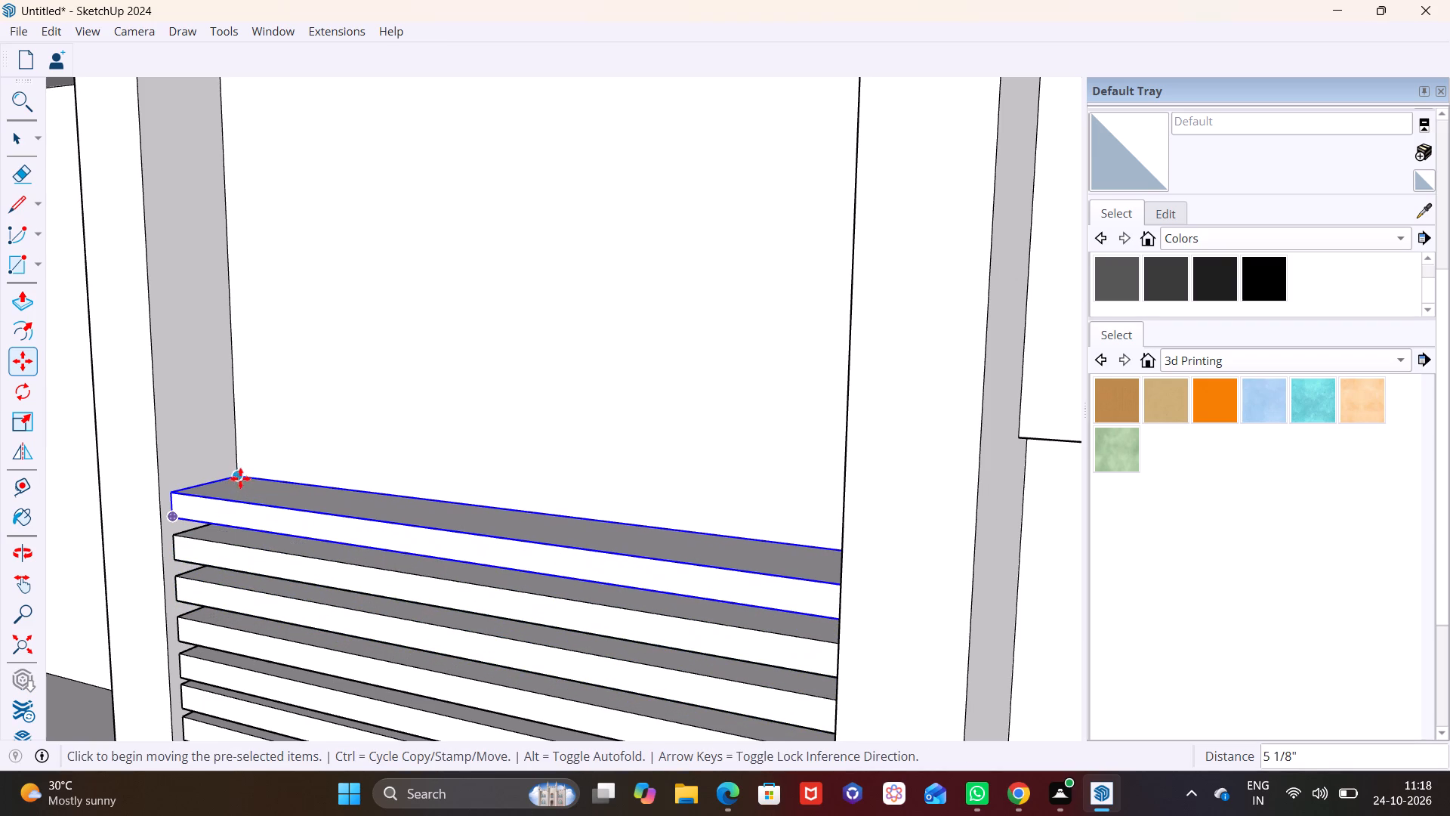
# Stack four more copies above the top bar along the recess's back corner, about 4 1/8" to 4 7/8" apart, and deselect the bar.
pyautogui.click(236, 474)
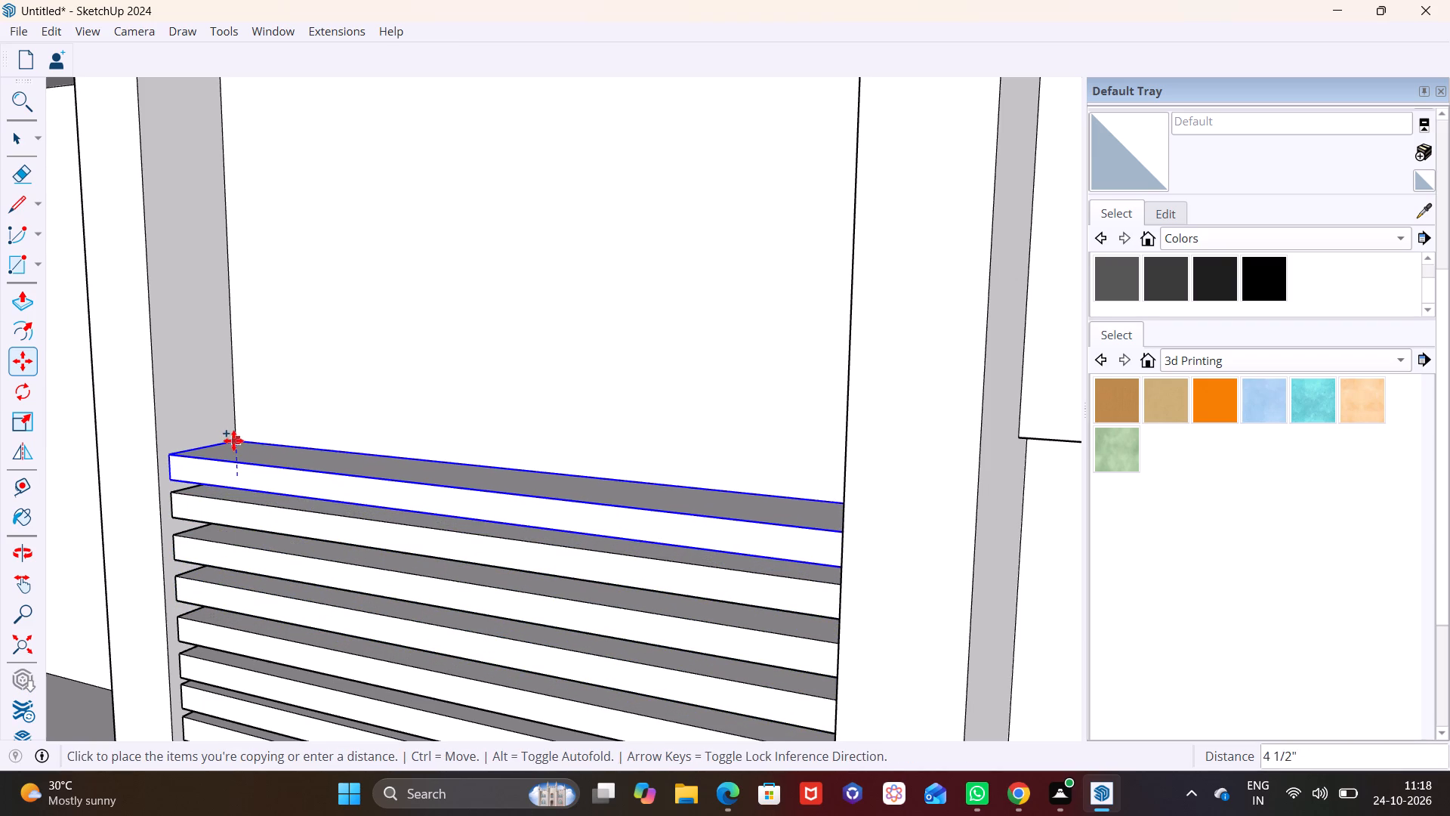
pyautogui.click(232, 438)
pyautogui.click(233, 437)
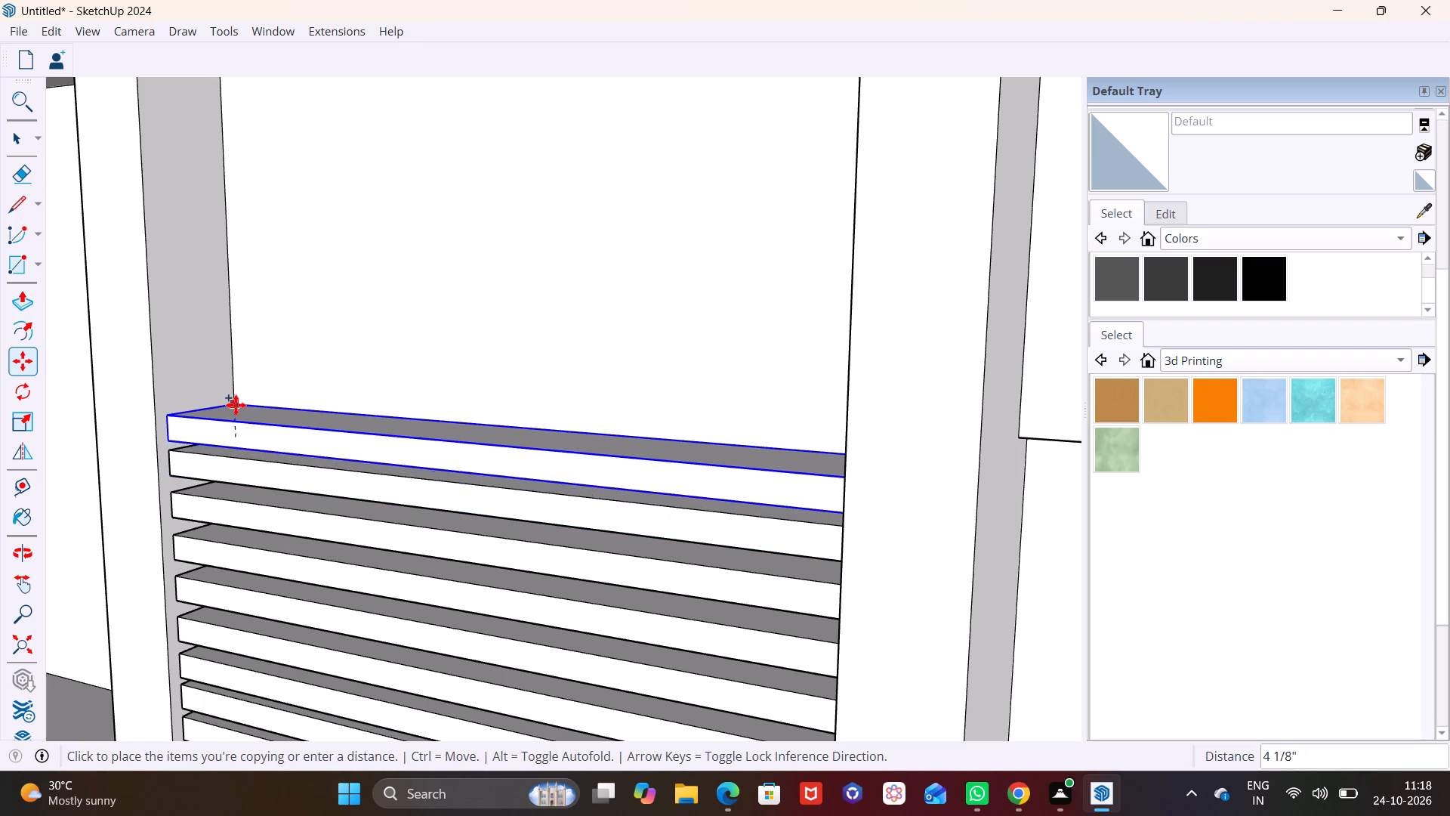
pyautogui.click(236, 404)
pyautogui.click(238, 402)
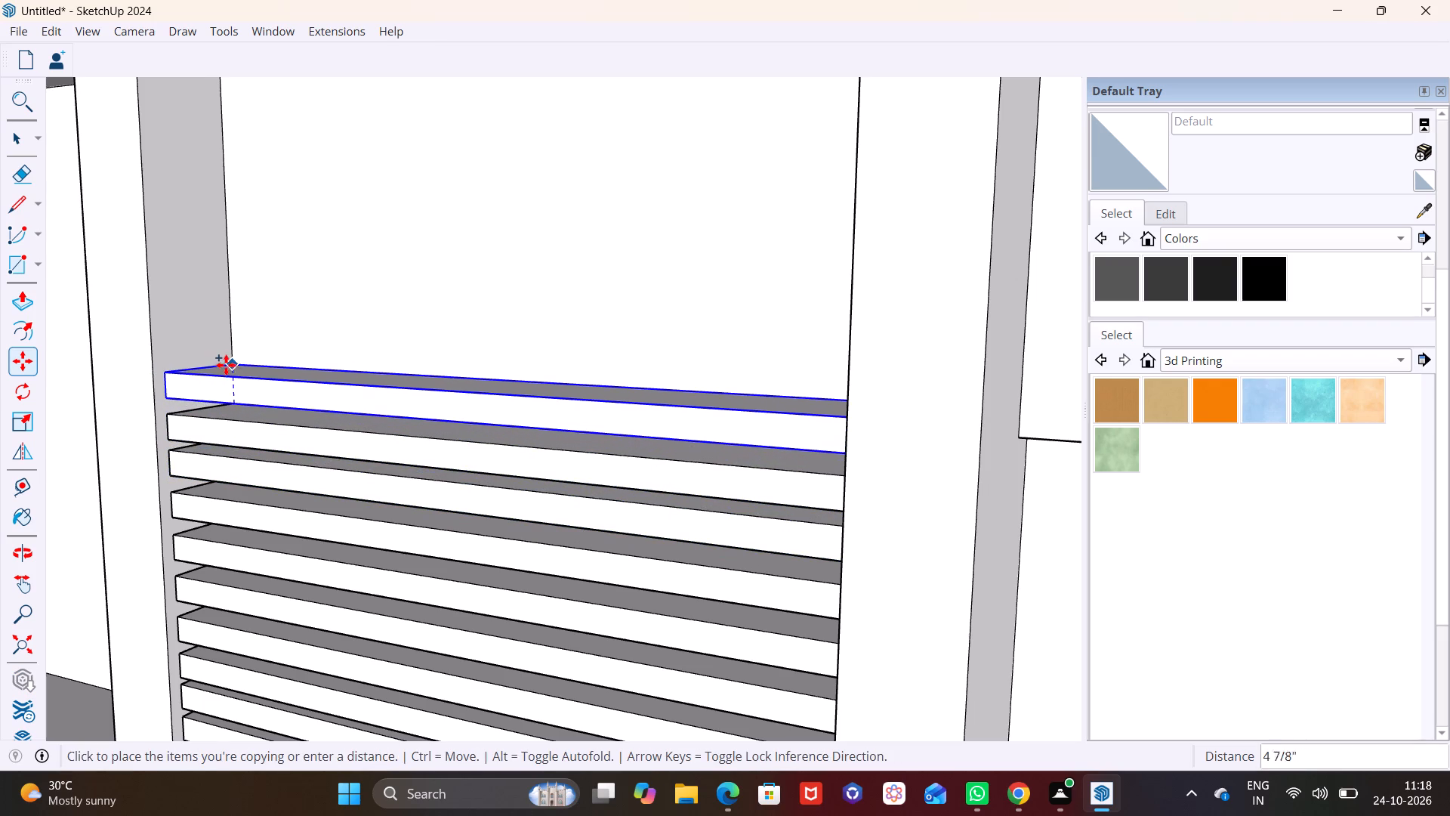
pyautogui.click(231, 364)
pyautogui.click(233, 360)
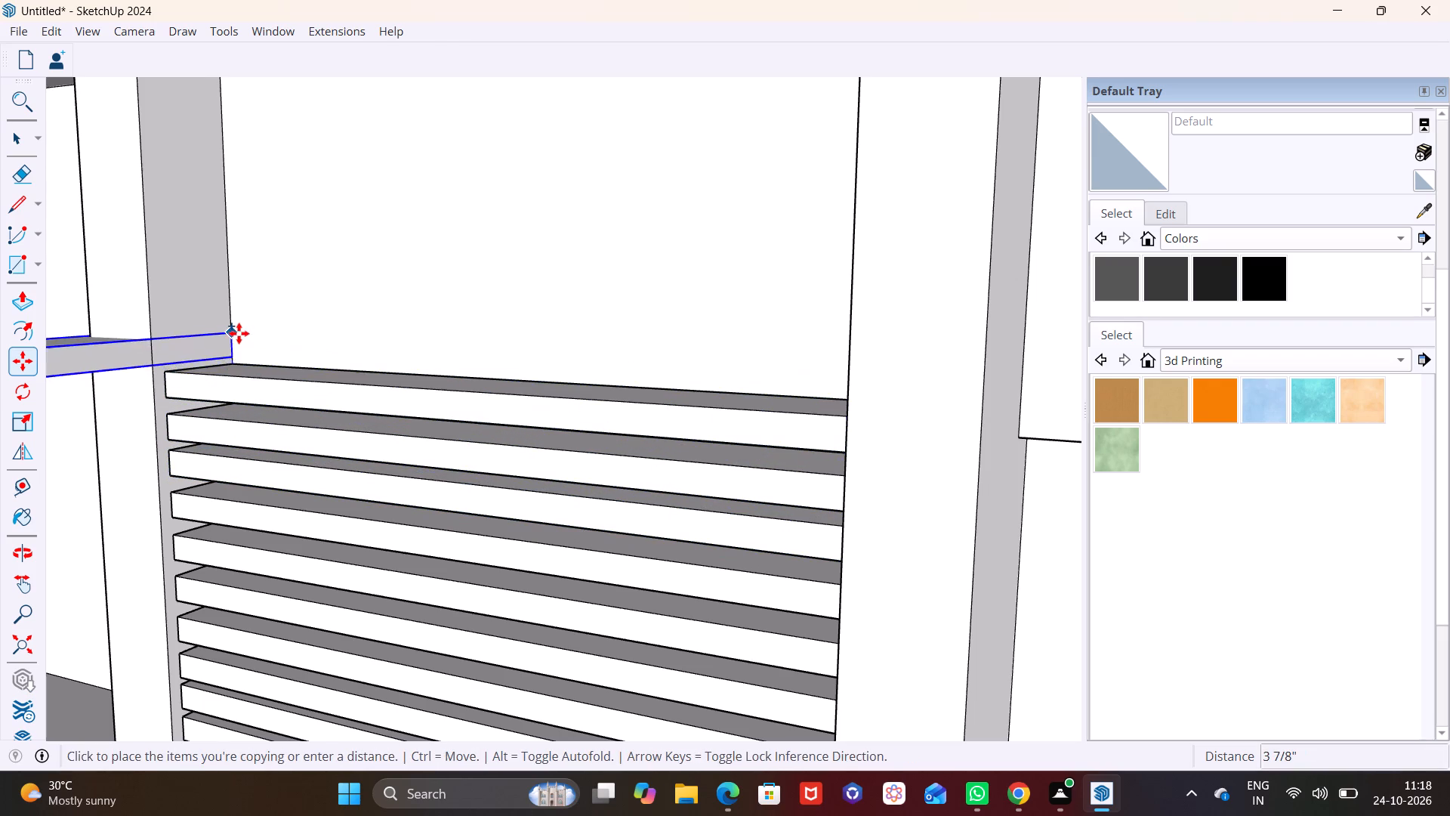
pyautogui.click(230, 329)
pyautogui.scroll(-10, 312, 385)
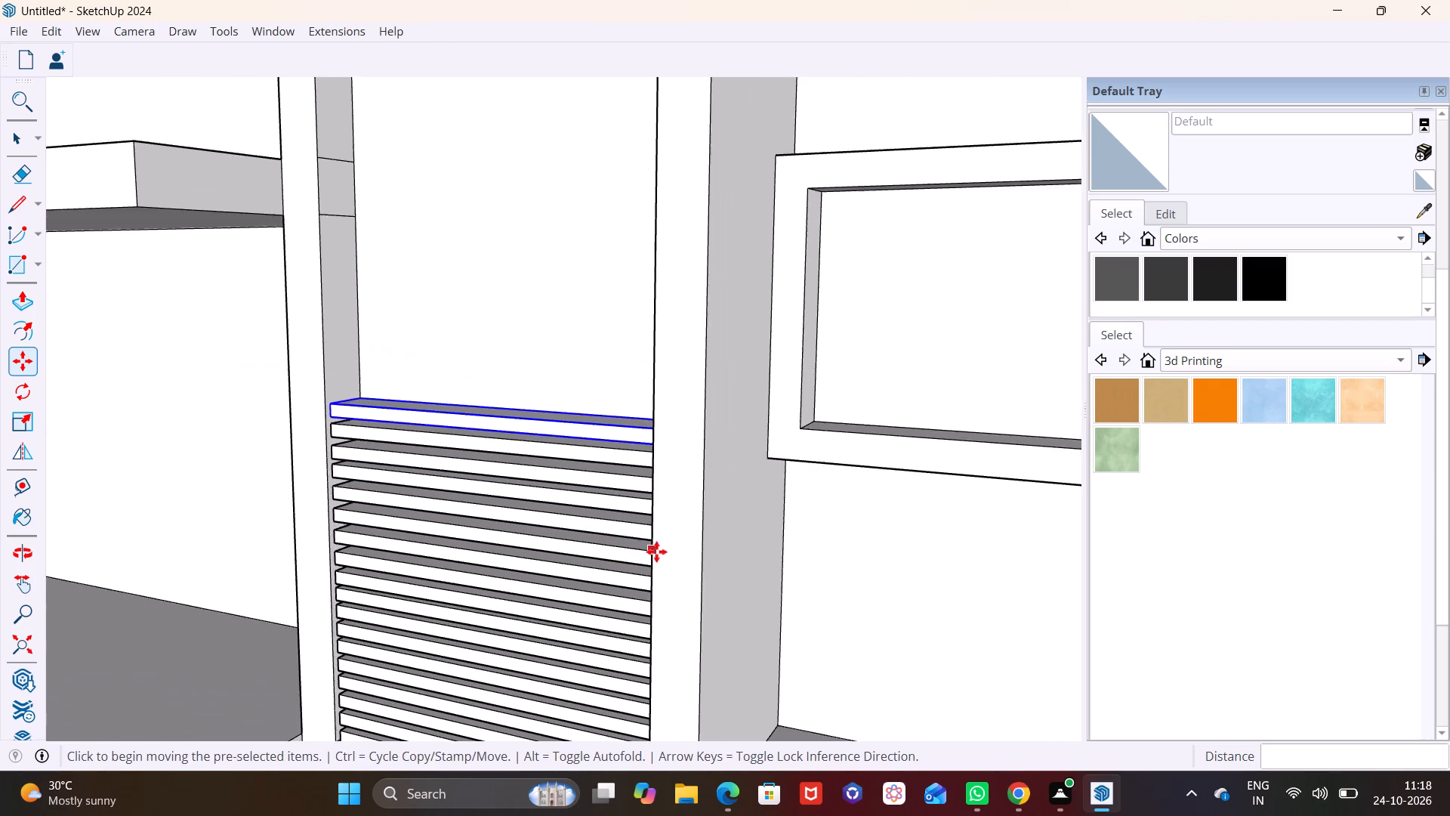
pyautogui.scroll(-3, 656, 552)
pyautogui.press('space')
pyautogui.click(771, 620)
# Examine the bar stack in the column recess and the surrounding facades from several angles.
pyautogui.moveTo(651, 490); pyautogui.dragTo(745, 355, button='middle')
pyautogui.keyDown('shift'); pyautogui.moveTo(629, 565); pyautogui.dragTo(606, 493, button='middle'); pyautogui.keyUp('shift')
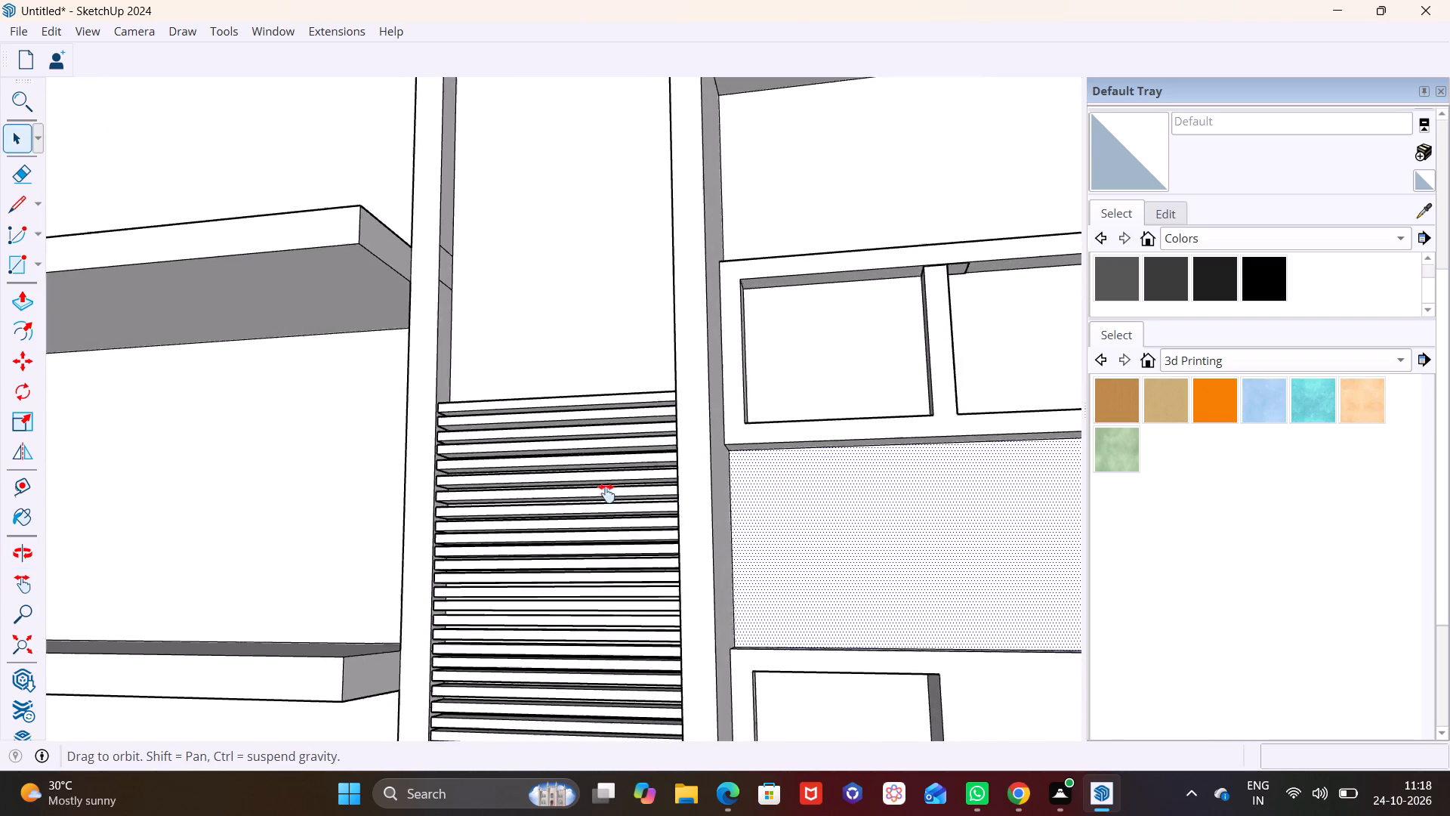
pyautogui.keyDown('shift'); pyautogui.moveTo(606, 493); pyautogui.dragTo(723, 0, button='middle'); pyautogui.keyUp('shift')
pyautogui.keyDown('shift'); pyautogui.scroll(1, 649, 303); pyautogui.keyUp('shift')
pyautogui.scroll(-12, 645, 11)
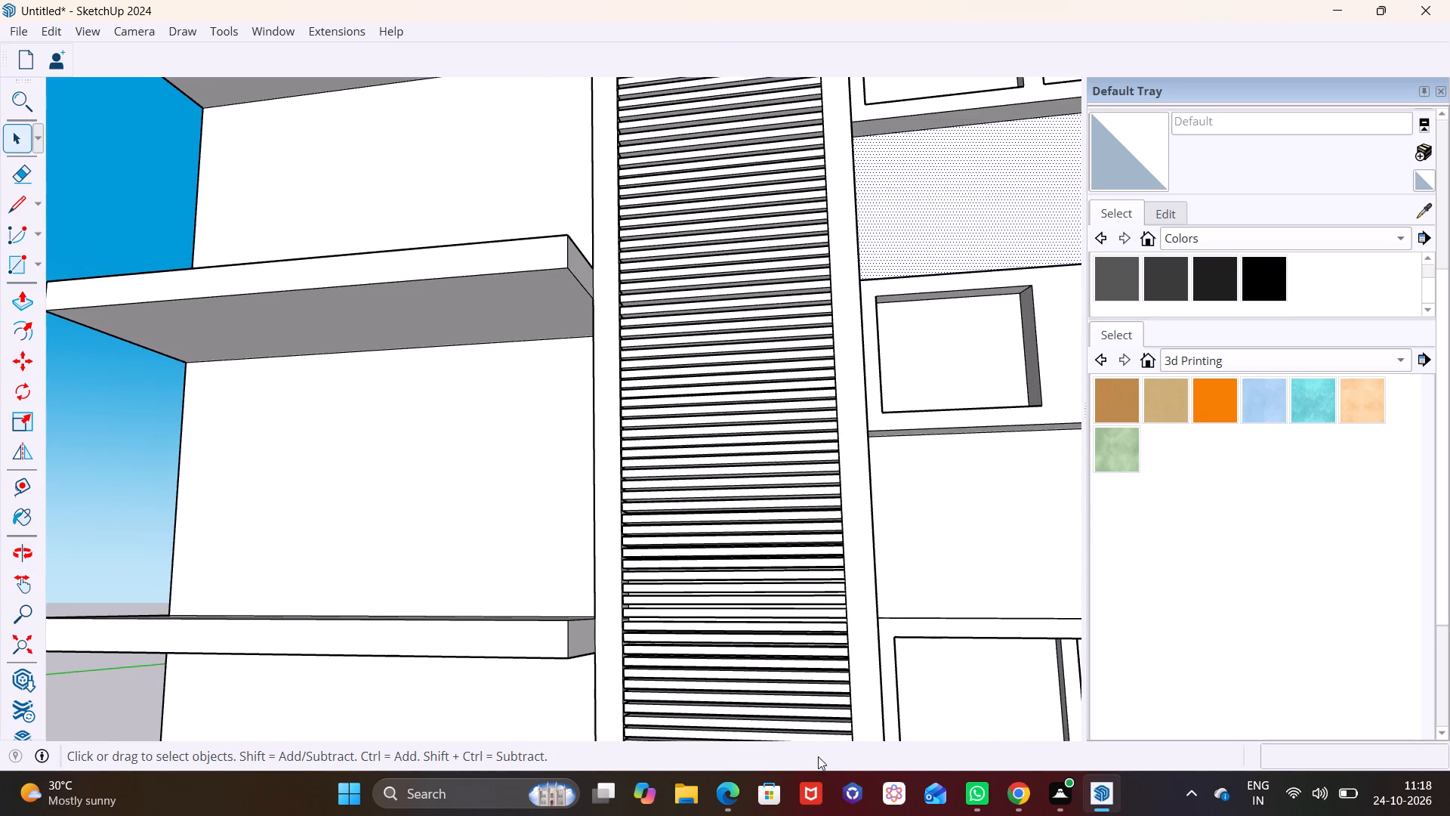
pyautogui.scroll(-10, 818, 756)
pyautogui.scroll(-4, 905, 406)
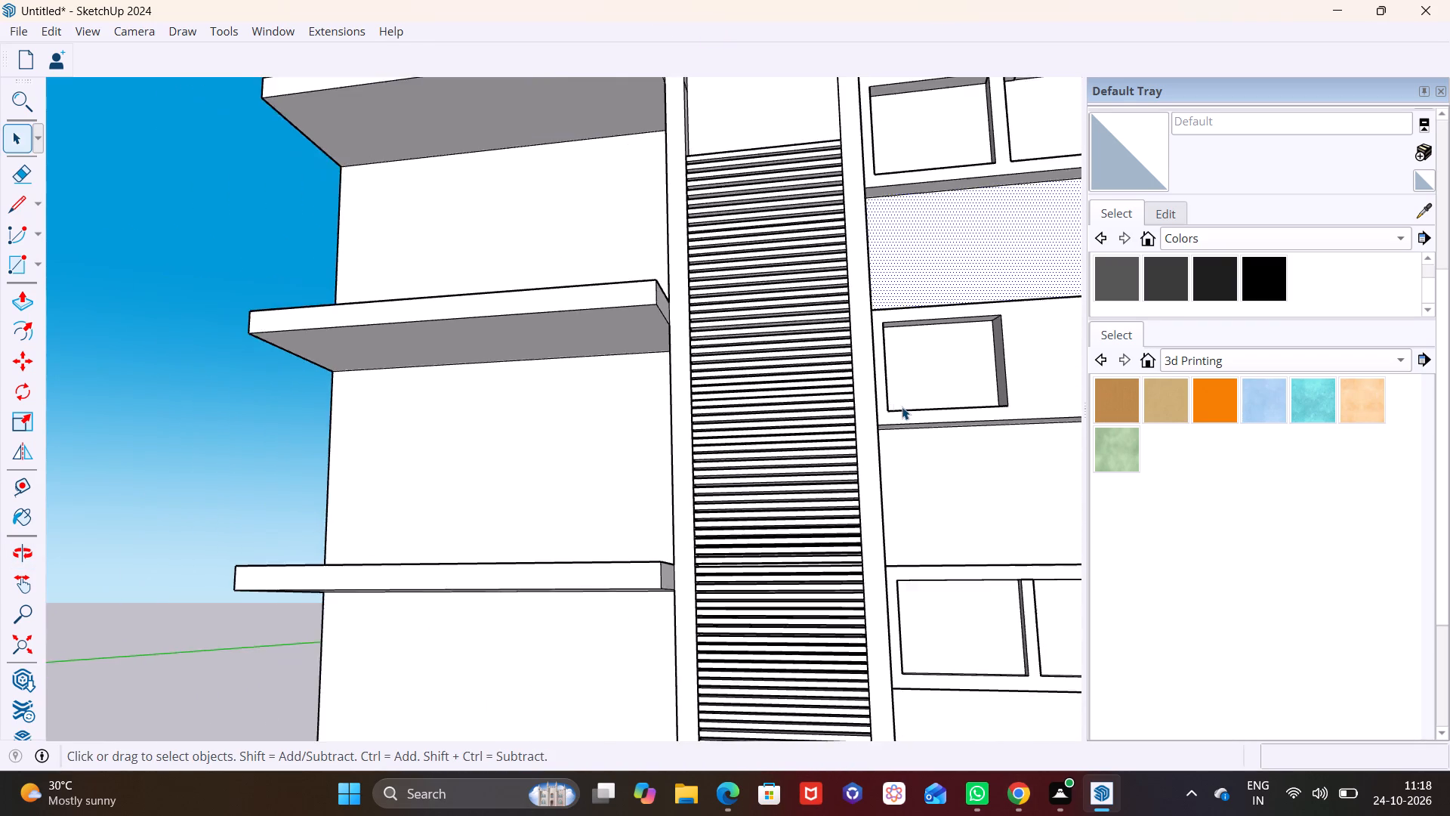
pyautogui.scroll(-3, 902, 406)
pyautogui.scroll(-3, 862, 355)
pyautogui.moveTo(757, 375); pyautogui.dragTo(533, 482, button='middle')
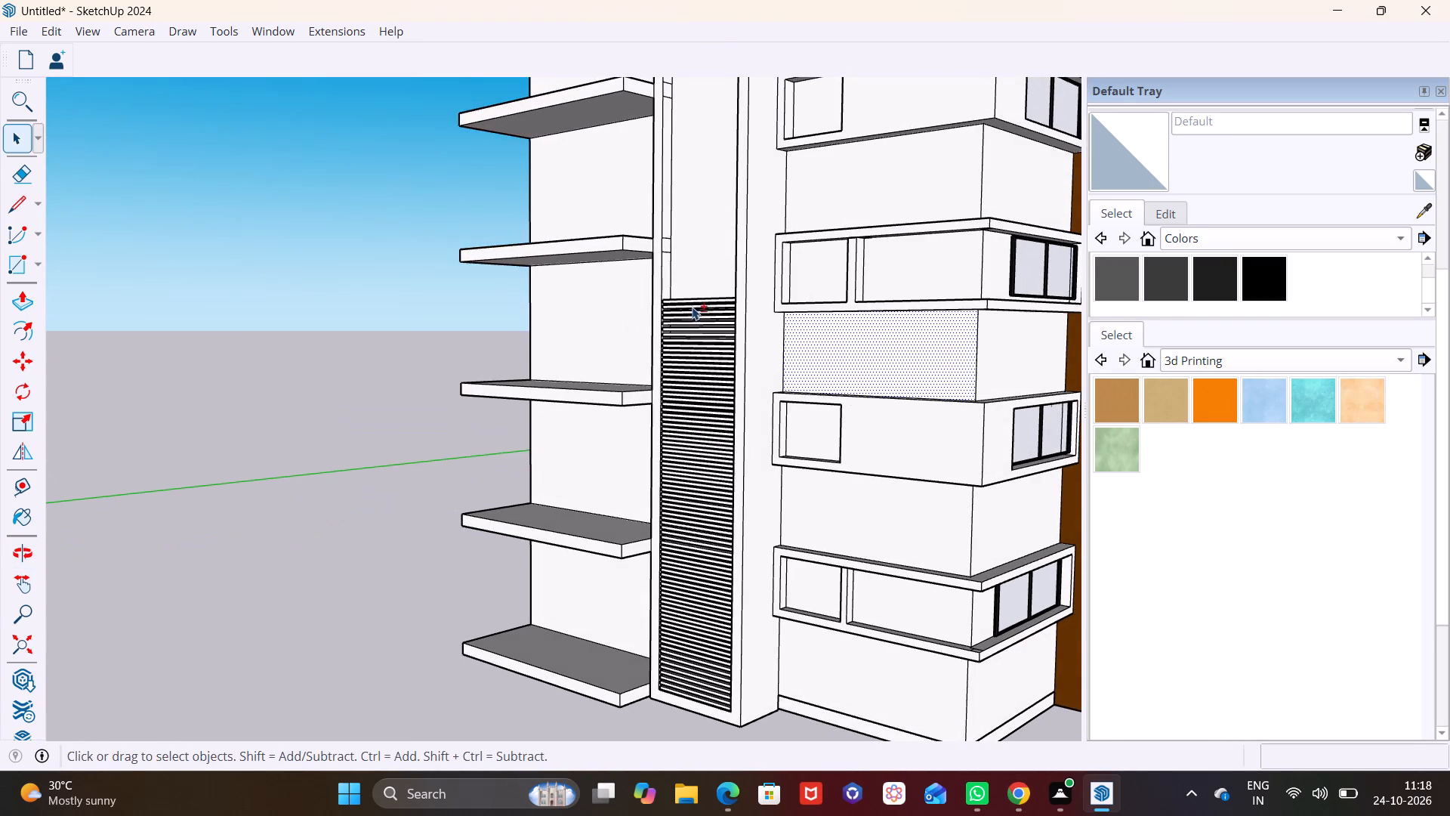
pyautogui.keyDown('shift'); pyautogui.moveTo(692, 307); pyautogui.dragTo(242, 435, button='middle'); pyautogui.keyUp('shift')
pyautogui.keyDown('shift'); pyautogui.scroll(1, 467, 392); pyautogui.keyUp('shift')
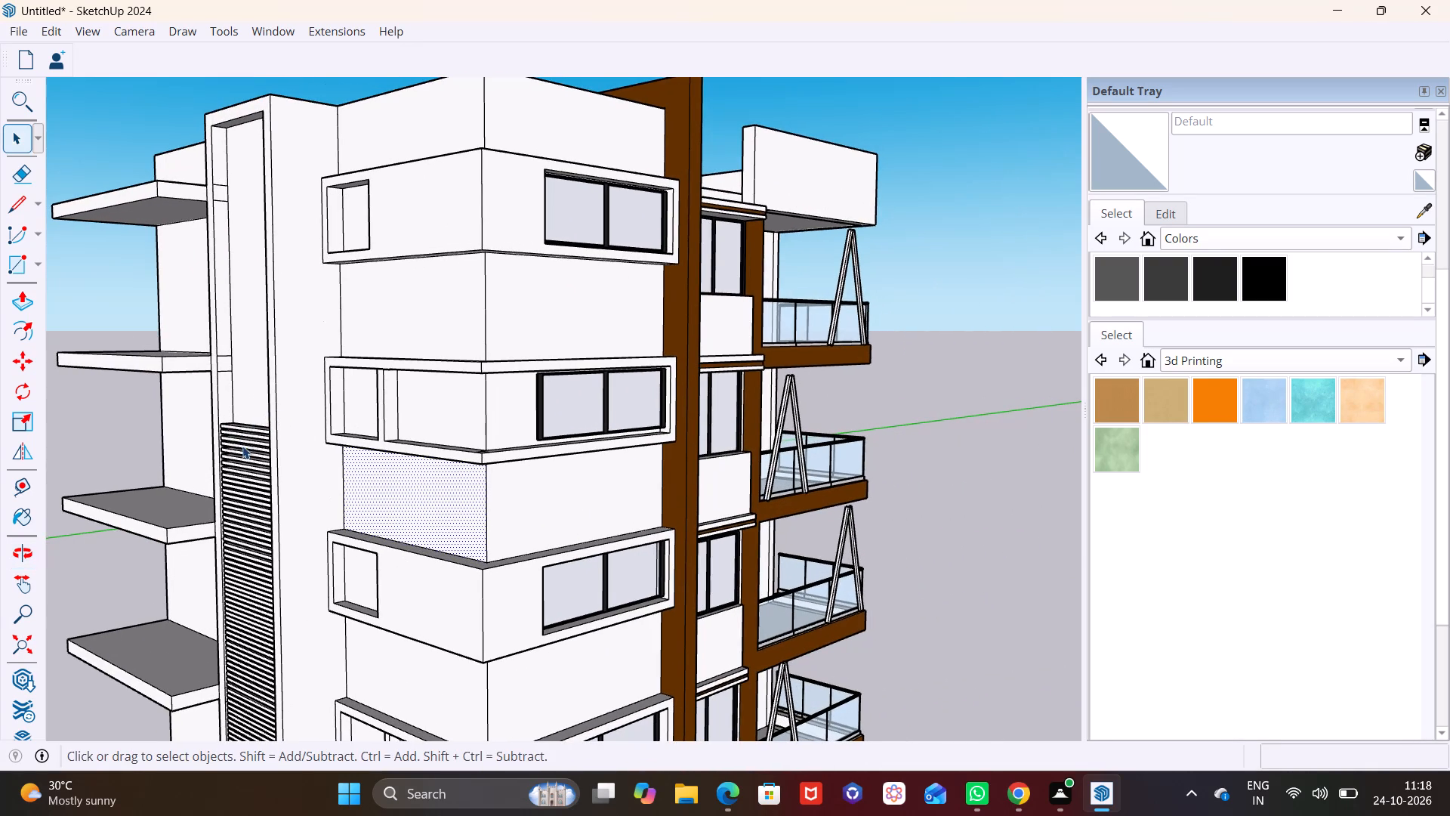
pyautogui.keyDown('shift'); pyautogui.moveTo(217, 462); pyautogui.dragTo(646, 254, button='middle'); pyautogui.keyUp('shift')
pyautogui.scroll(1, 838, 462)
pyautogui.keyDown('shift'); pyautogui.moveTo(314, 296); pyautogui.dragTo(280, 292, button='middle'); pyautogui.keyUp('shift')
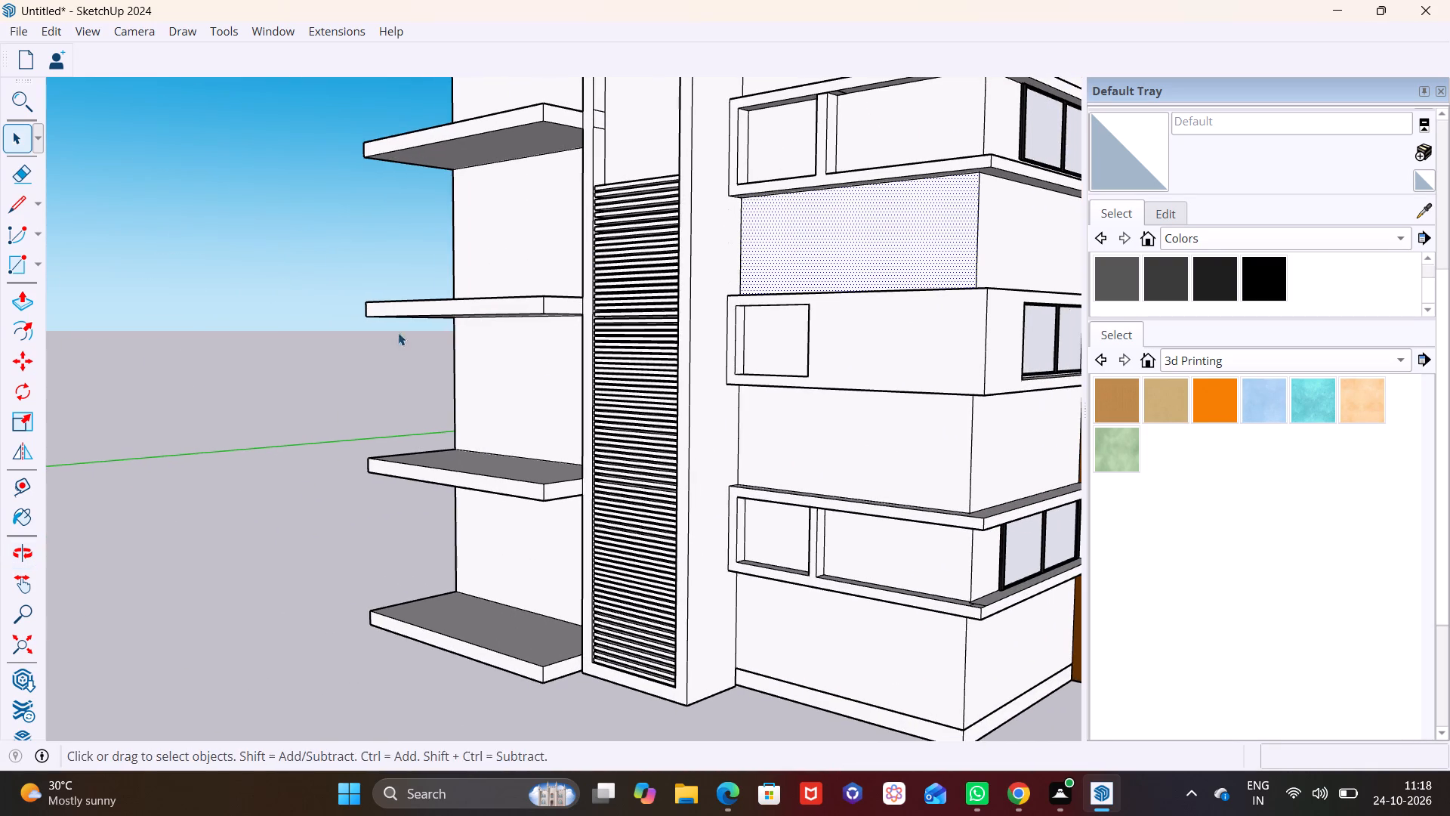
pyautogui.keyDown('shift'); pyautogui.moveTo(590, 371); pyautogui.dragTo(369, 343, button='middle'); pyautogui.keyUp('shift')
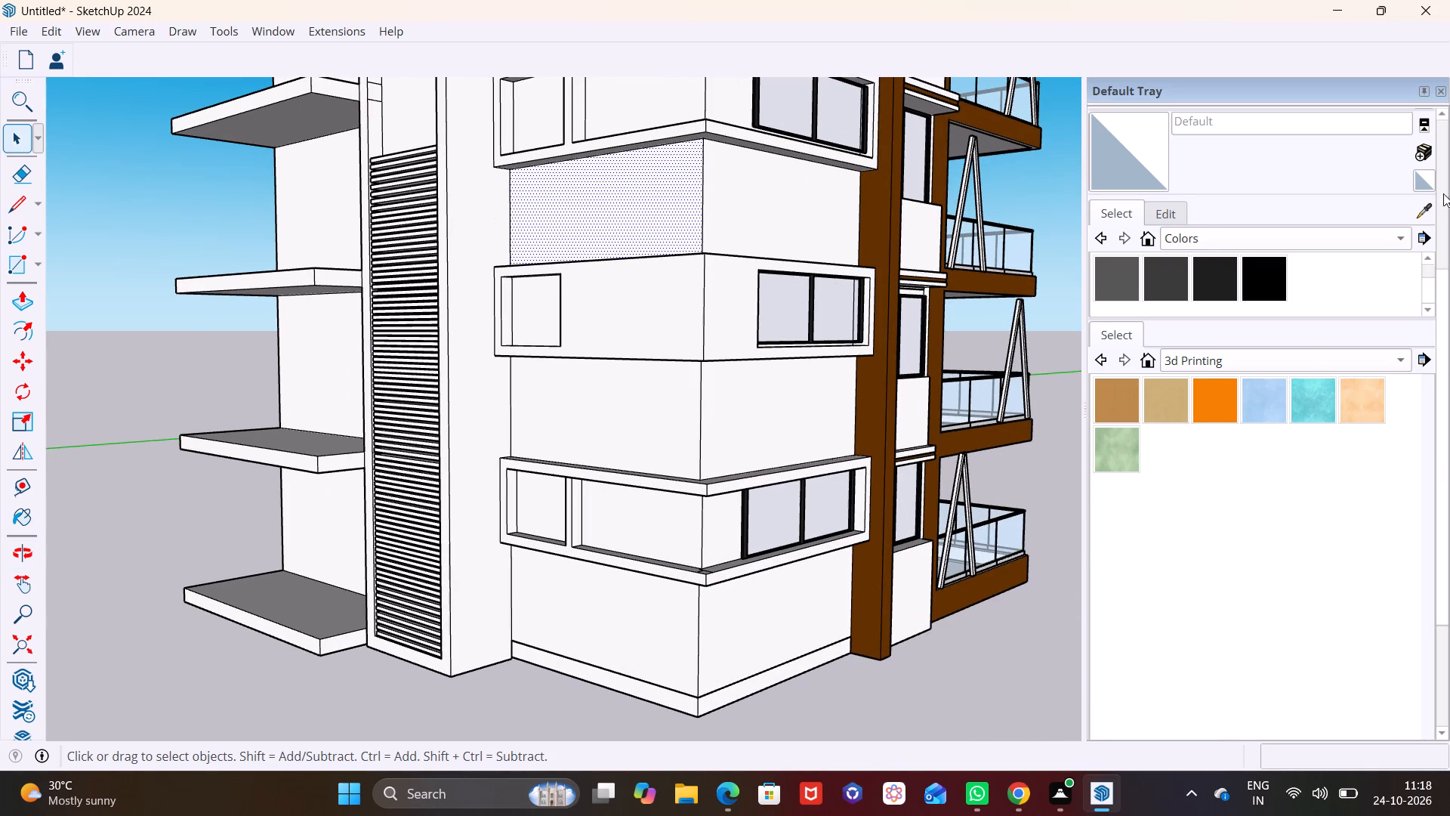
# Sample the brown Color C08 from the corner pillar and paint the nine lowest bars in the column recess.
pyautogui.click(1425, 209)
pyautogui.click(881, 402)
pyautogui.scroll(3, 415, 567)
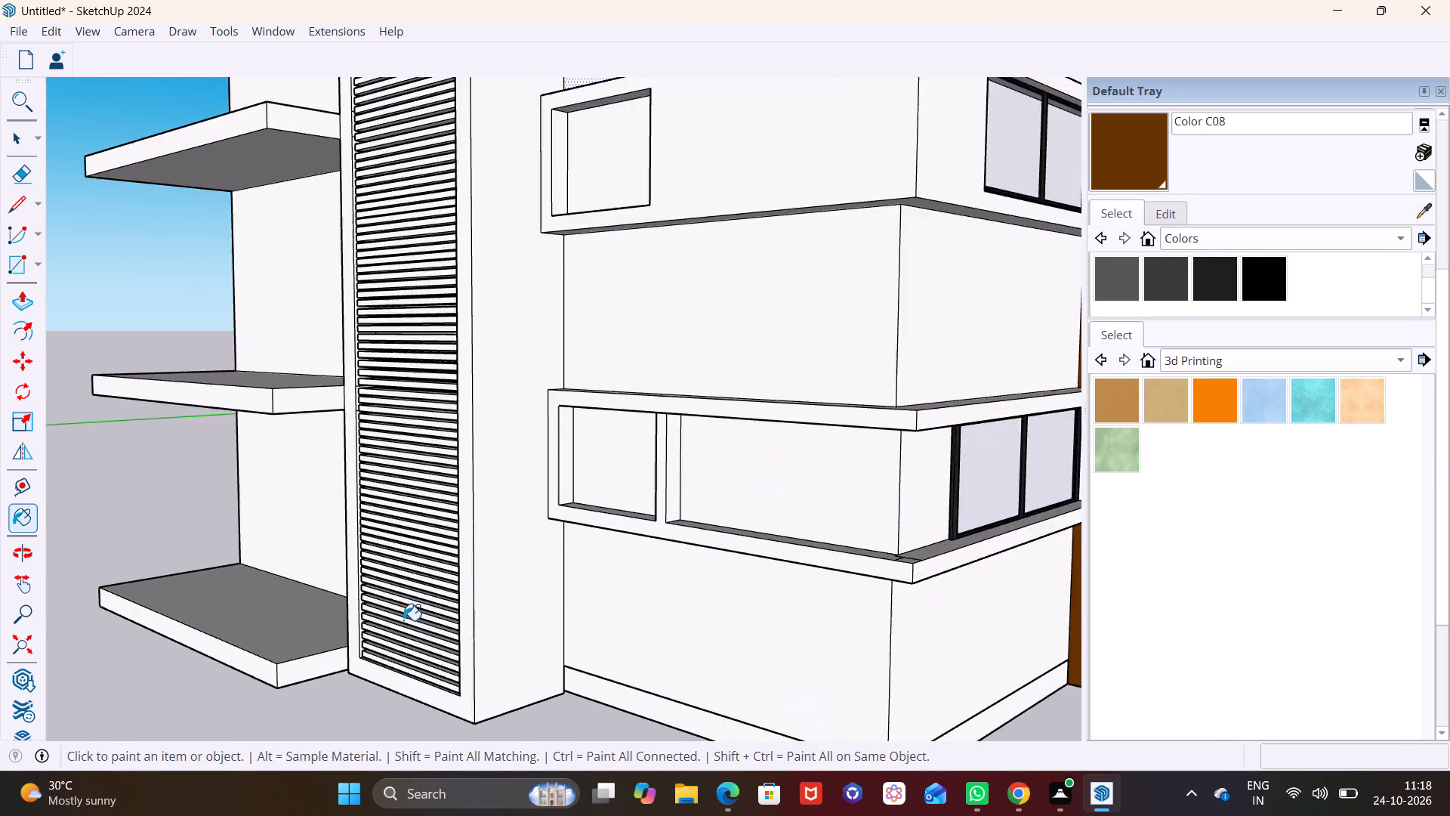
pyautogui.scroll(14, 403, 620)
pyautogui.click(393, 707)
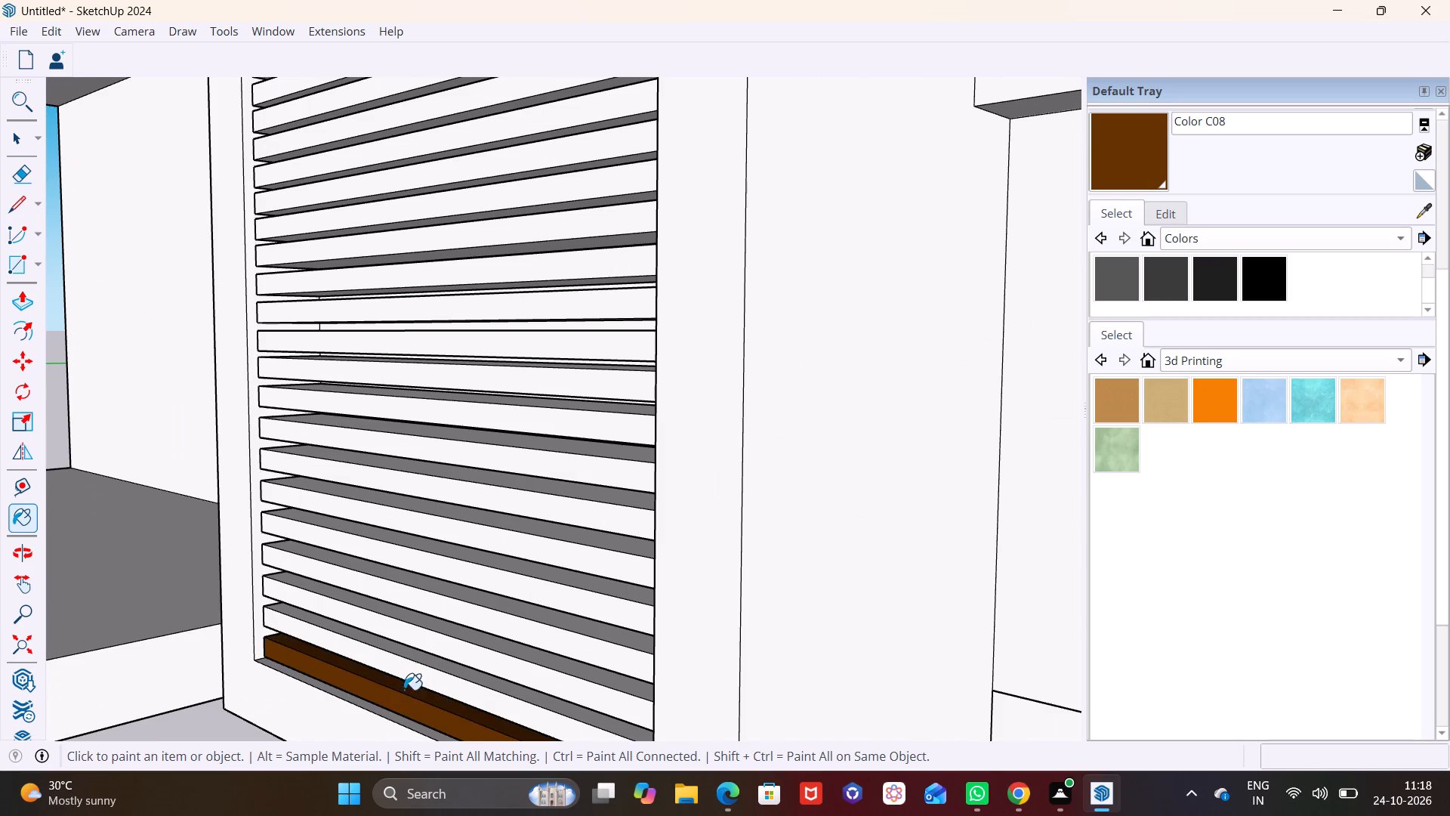
pyautogui.click(419, 673)
pyautogui.click(440, 629)
pyautogui.click(442, 579)
pyautogui.click(452, 542)
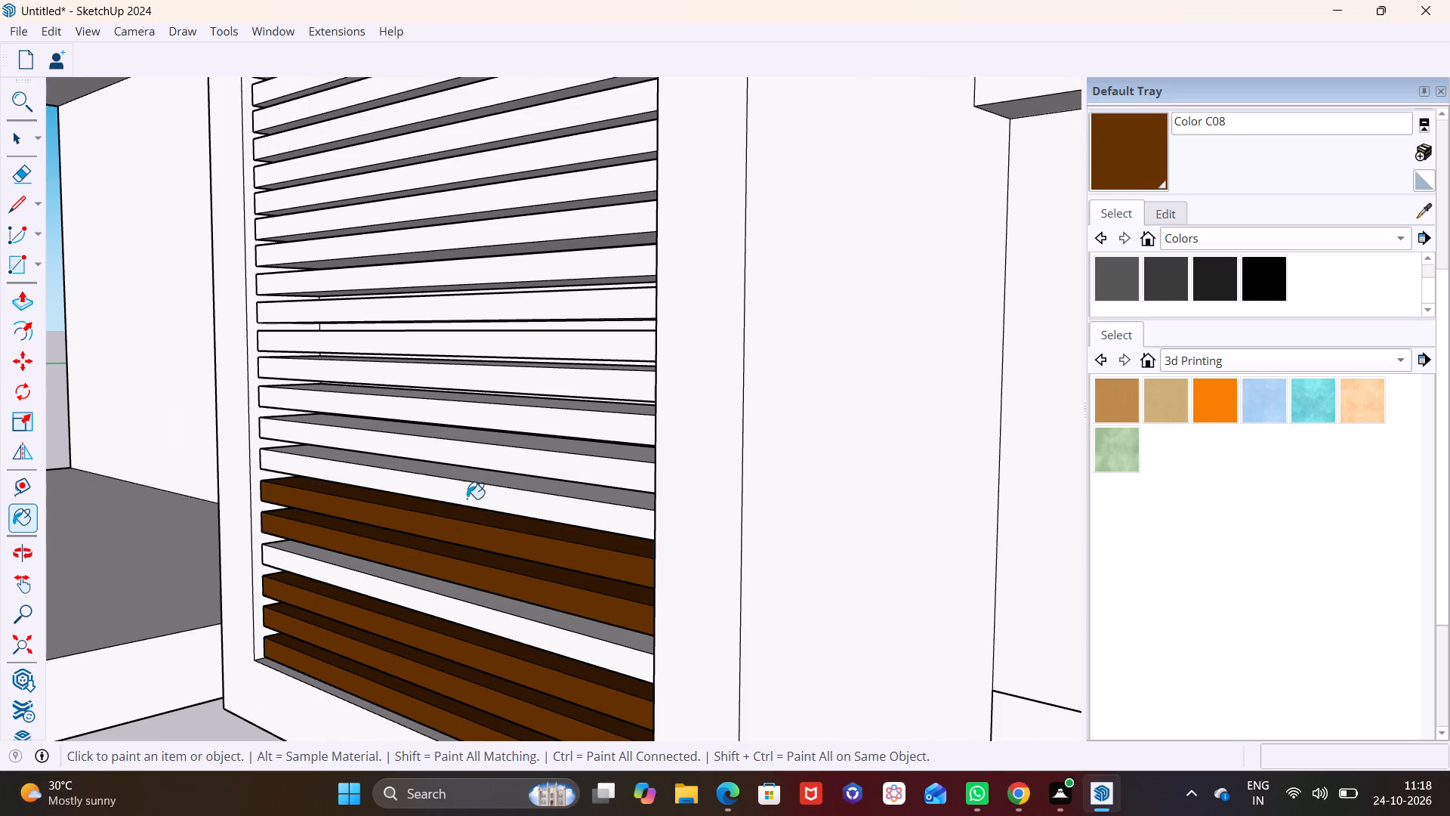
pyautogui.click(470, 488)
pyautogui.click(411, 592)
pyautogui.click(456, 444)
pyautogui.click(465, 398)
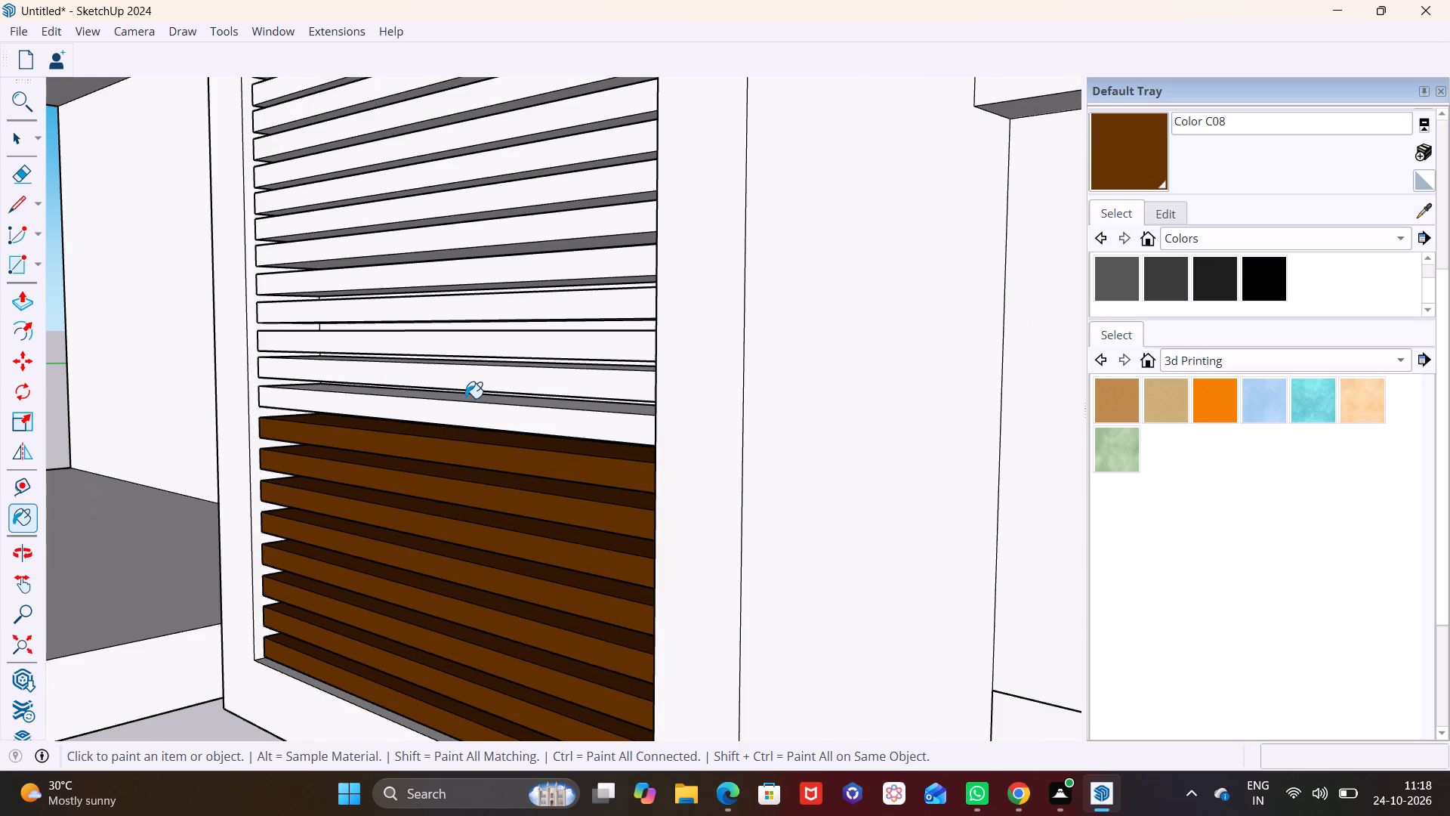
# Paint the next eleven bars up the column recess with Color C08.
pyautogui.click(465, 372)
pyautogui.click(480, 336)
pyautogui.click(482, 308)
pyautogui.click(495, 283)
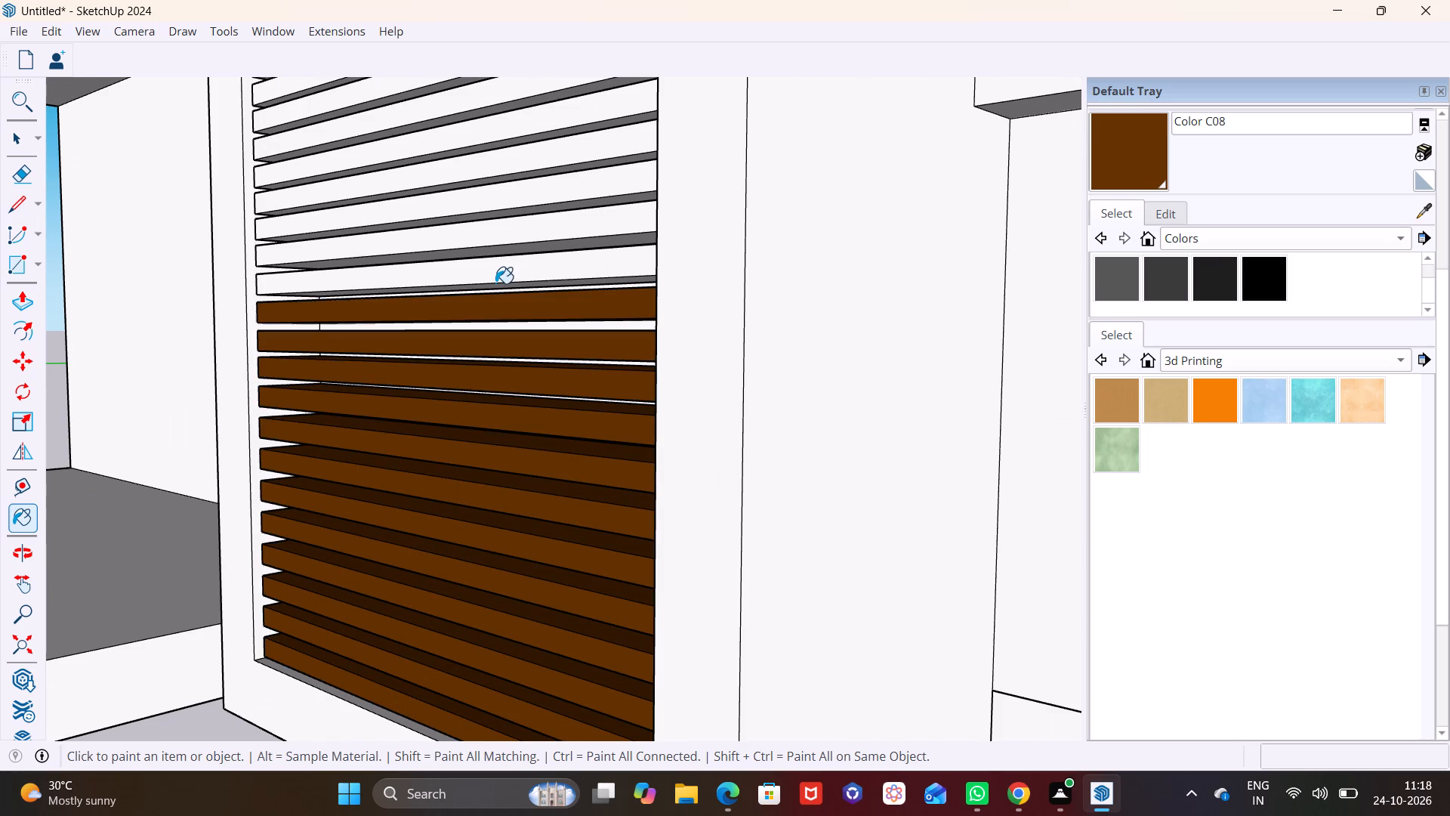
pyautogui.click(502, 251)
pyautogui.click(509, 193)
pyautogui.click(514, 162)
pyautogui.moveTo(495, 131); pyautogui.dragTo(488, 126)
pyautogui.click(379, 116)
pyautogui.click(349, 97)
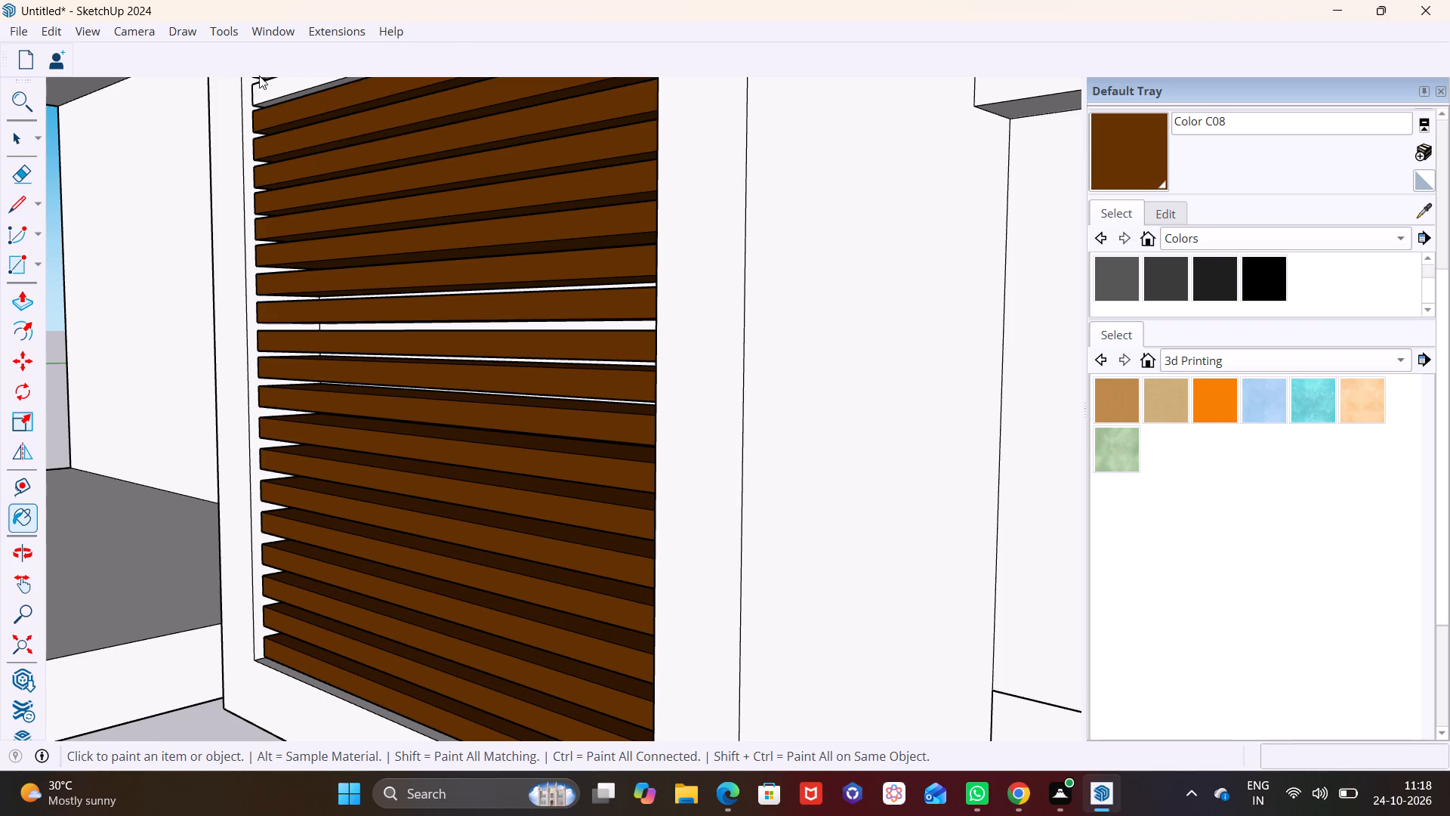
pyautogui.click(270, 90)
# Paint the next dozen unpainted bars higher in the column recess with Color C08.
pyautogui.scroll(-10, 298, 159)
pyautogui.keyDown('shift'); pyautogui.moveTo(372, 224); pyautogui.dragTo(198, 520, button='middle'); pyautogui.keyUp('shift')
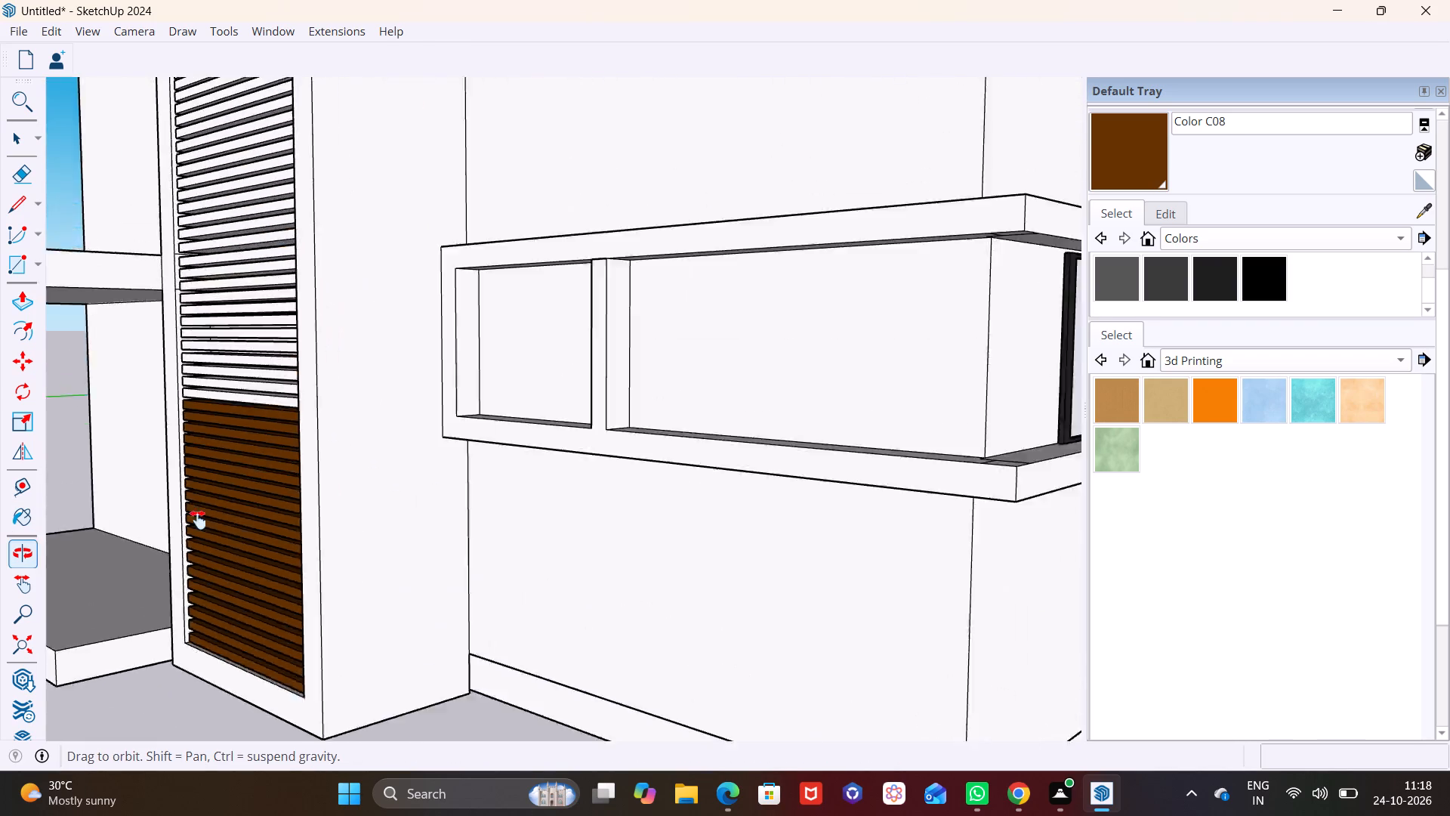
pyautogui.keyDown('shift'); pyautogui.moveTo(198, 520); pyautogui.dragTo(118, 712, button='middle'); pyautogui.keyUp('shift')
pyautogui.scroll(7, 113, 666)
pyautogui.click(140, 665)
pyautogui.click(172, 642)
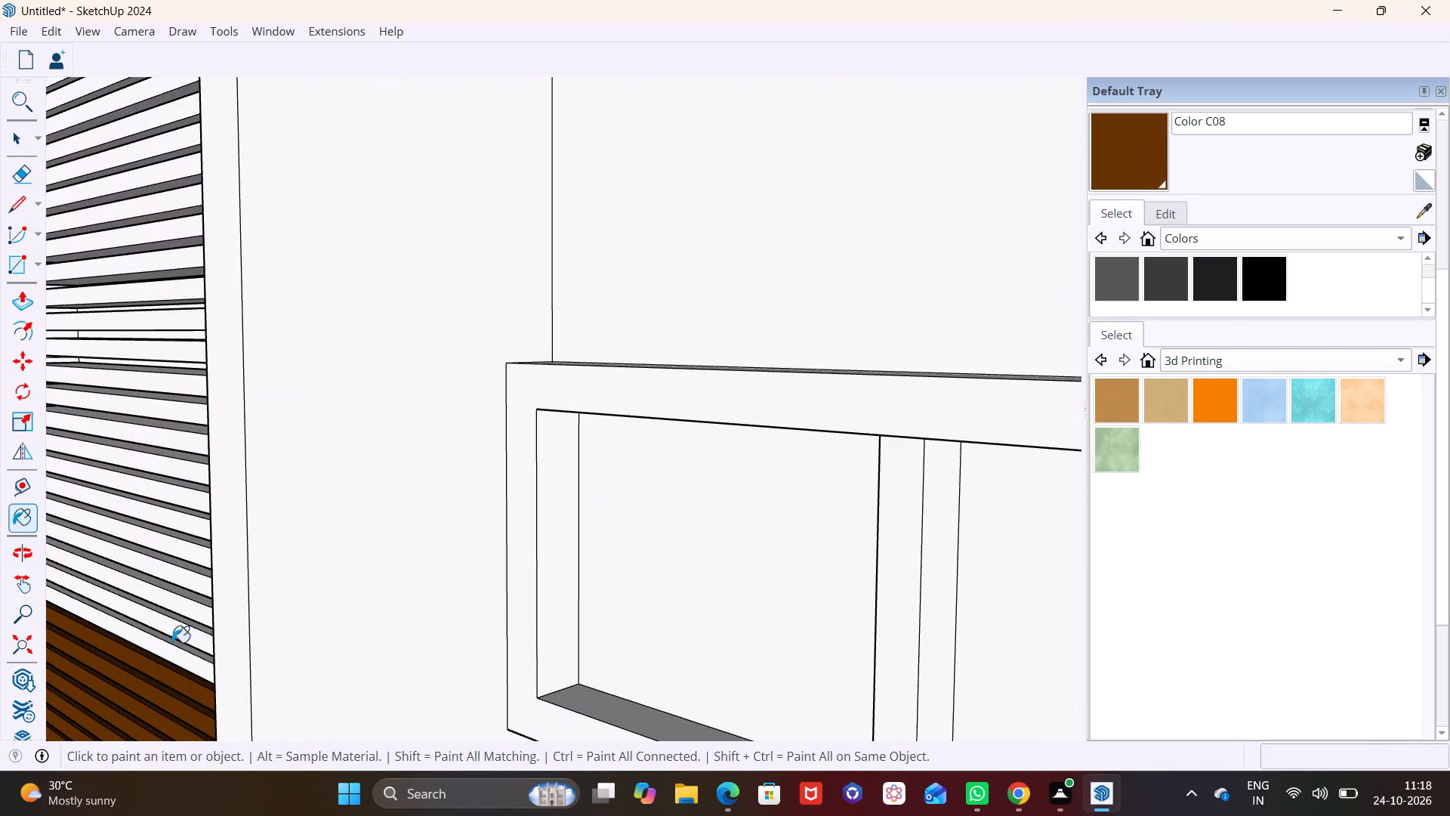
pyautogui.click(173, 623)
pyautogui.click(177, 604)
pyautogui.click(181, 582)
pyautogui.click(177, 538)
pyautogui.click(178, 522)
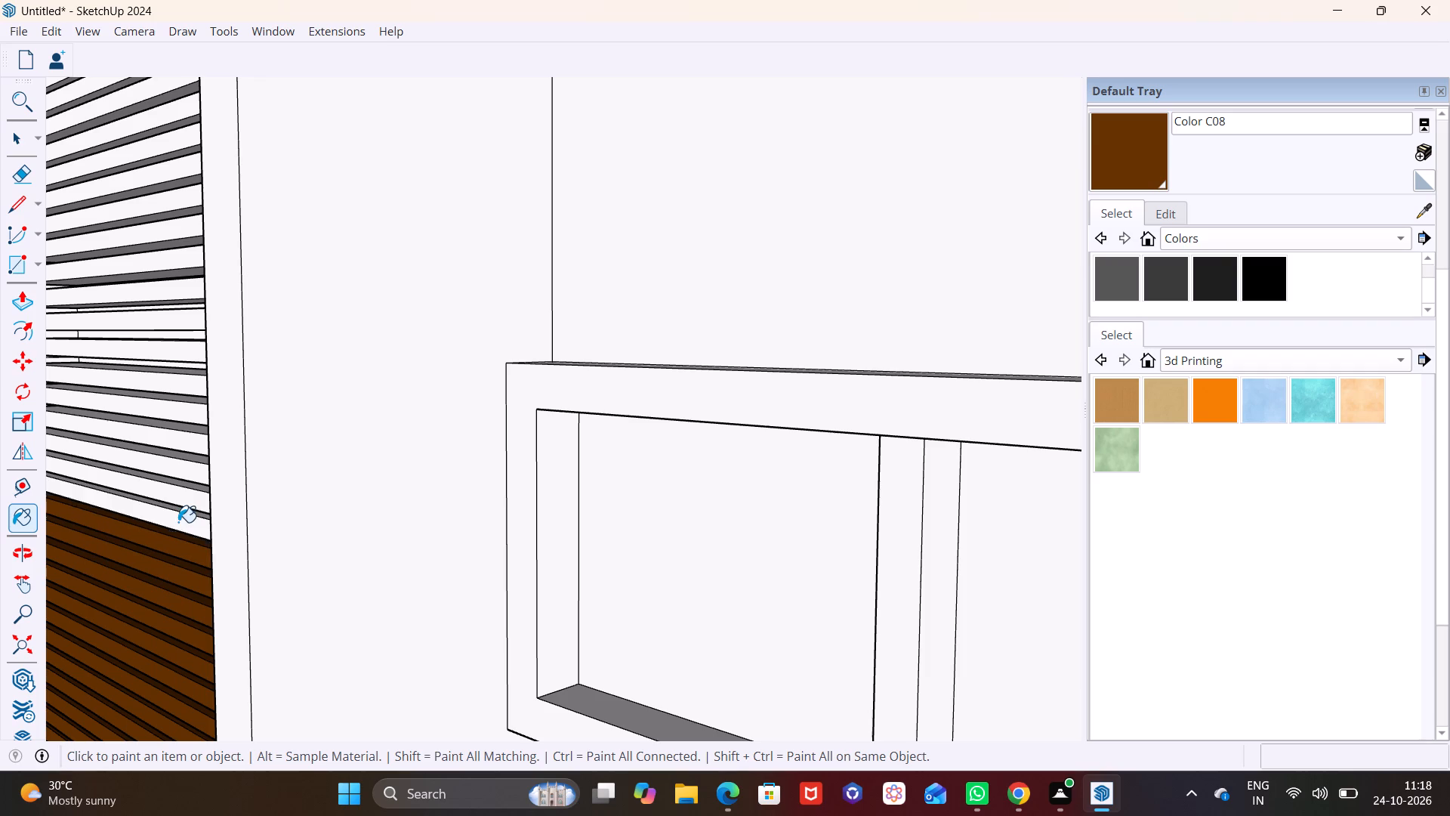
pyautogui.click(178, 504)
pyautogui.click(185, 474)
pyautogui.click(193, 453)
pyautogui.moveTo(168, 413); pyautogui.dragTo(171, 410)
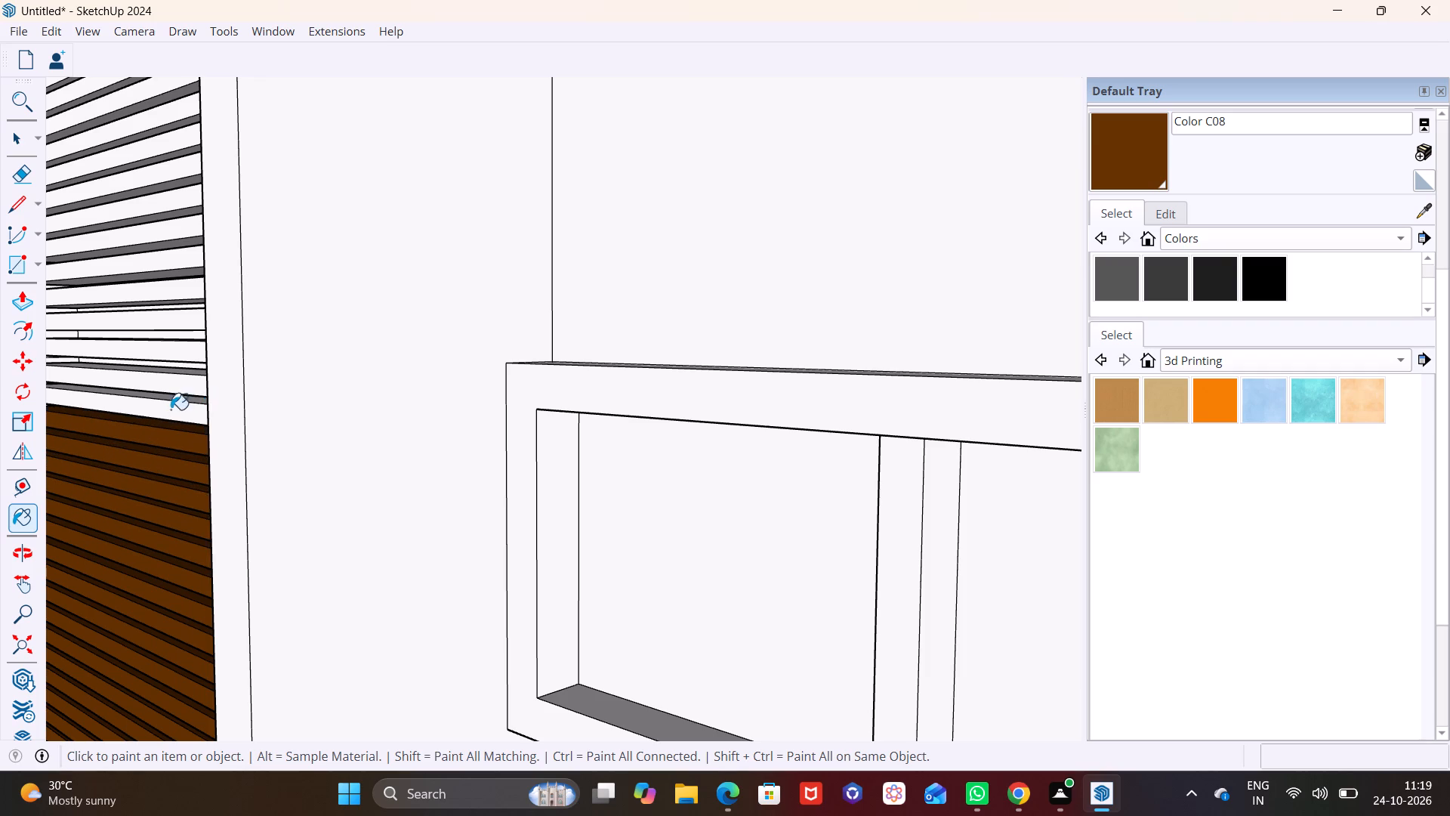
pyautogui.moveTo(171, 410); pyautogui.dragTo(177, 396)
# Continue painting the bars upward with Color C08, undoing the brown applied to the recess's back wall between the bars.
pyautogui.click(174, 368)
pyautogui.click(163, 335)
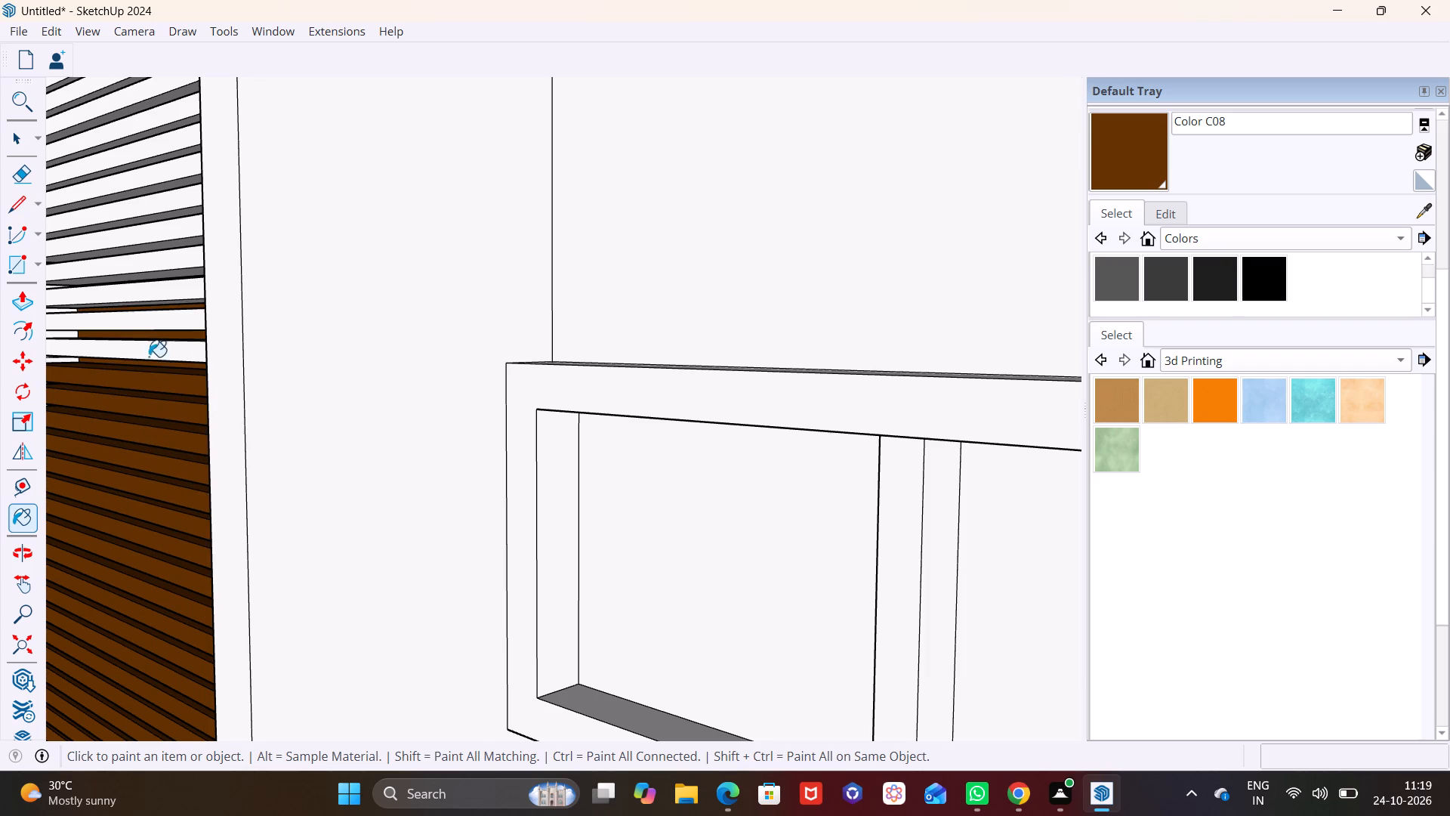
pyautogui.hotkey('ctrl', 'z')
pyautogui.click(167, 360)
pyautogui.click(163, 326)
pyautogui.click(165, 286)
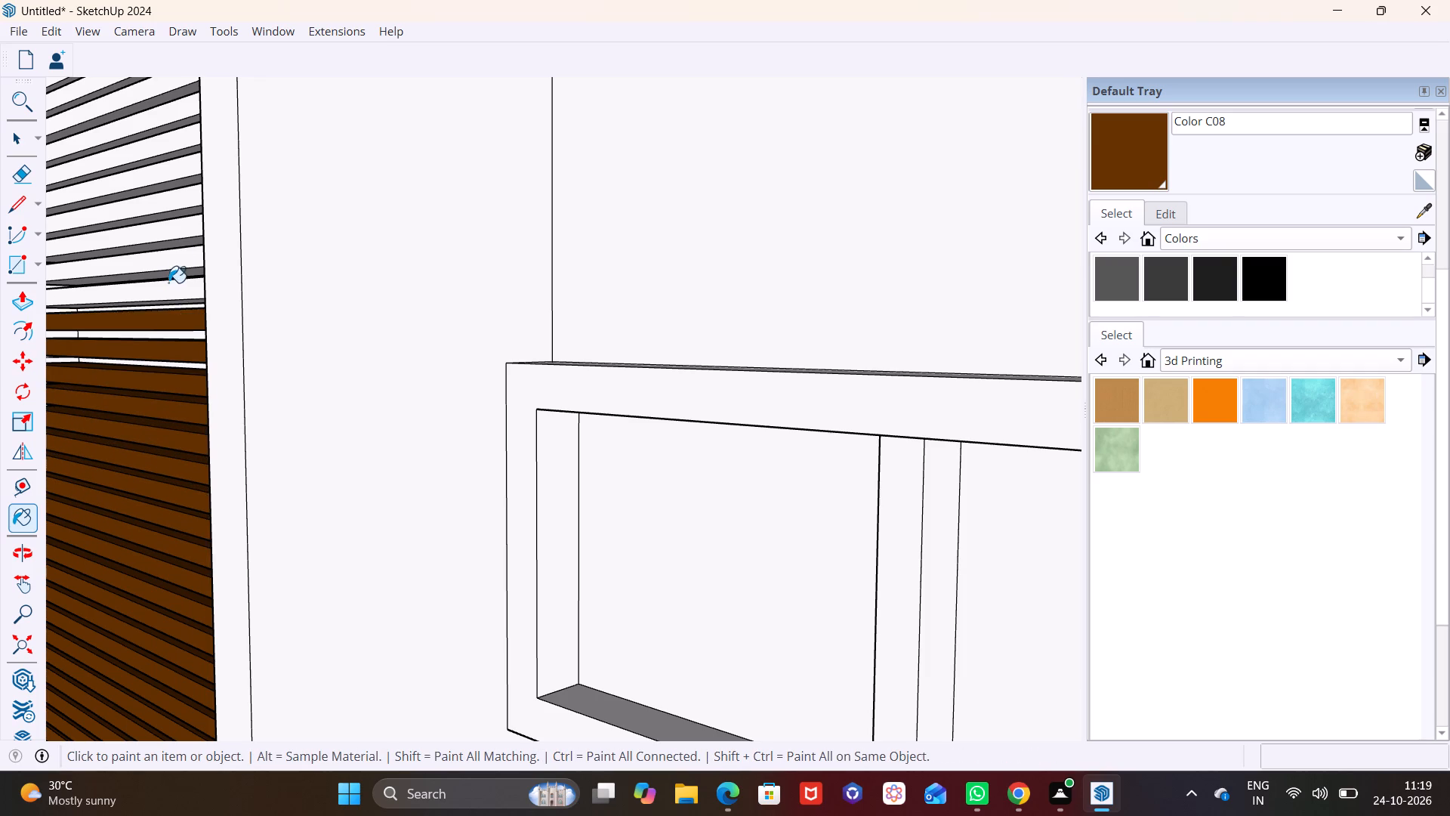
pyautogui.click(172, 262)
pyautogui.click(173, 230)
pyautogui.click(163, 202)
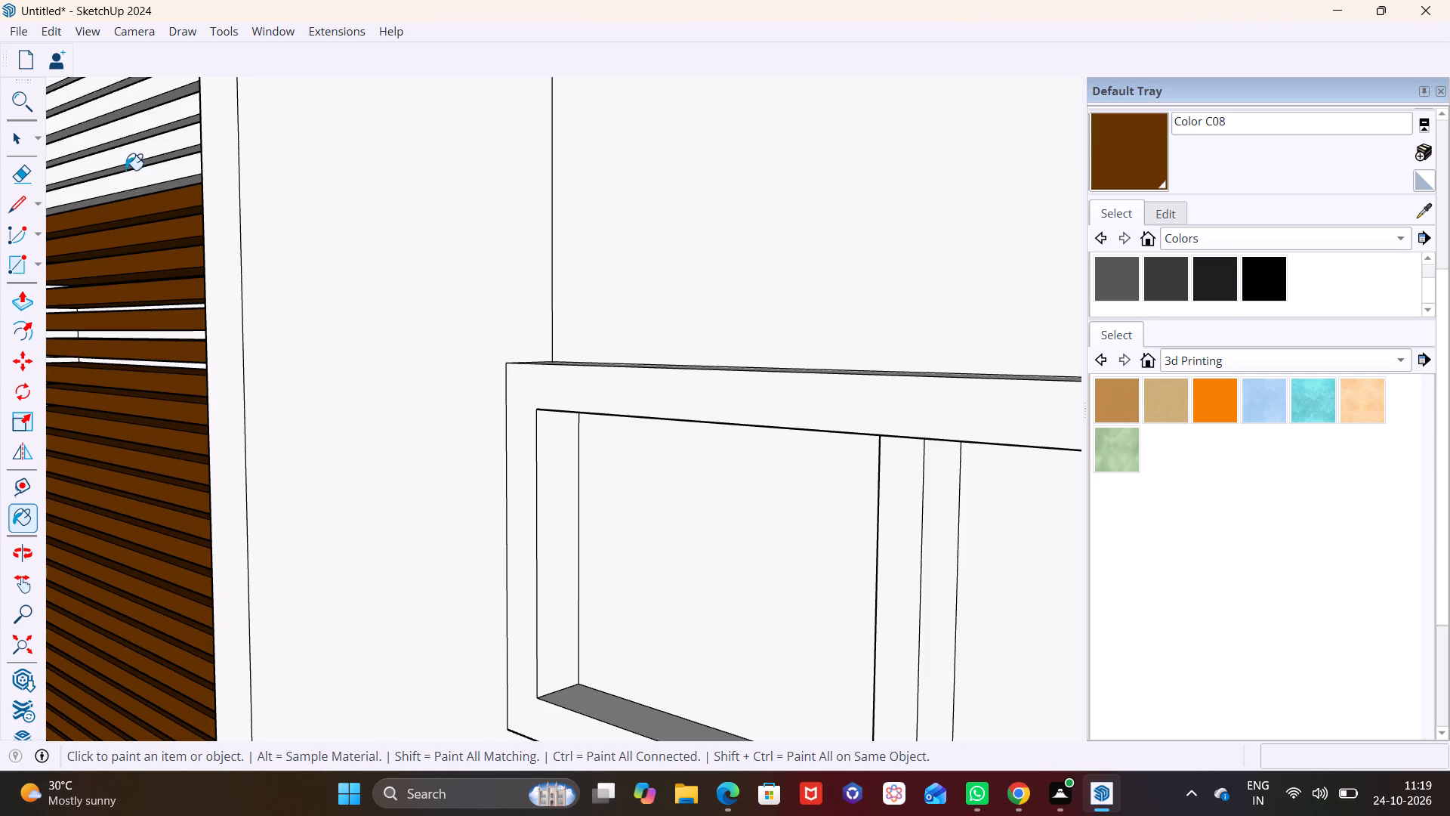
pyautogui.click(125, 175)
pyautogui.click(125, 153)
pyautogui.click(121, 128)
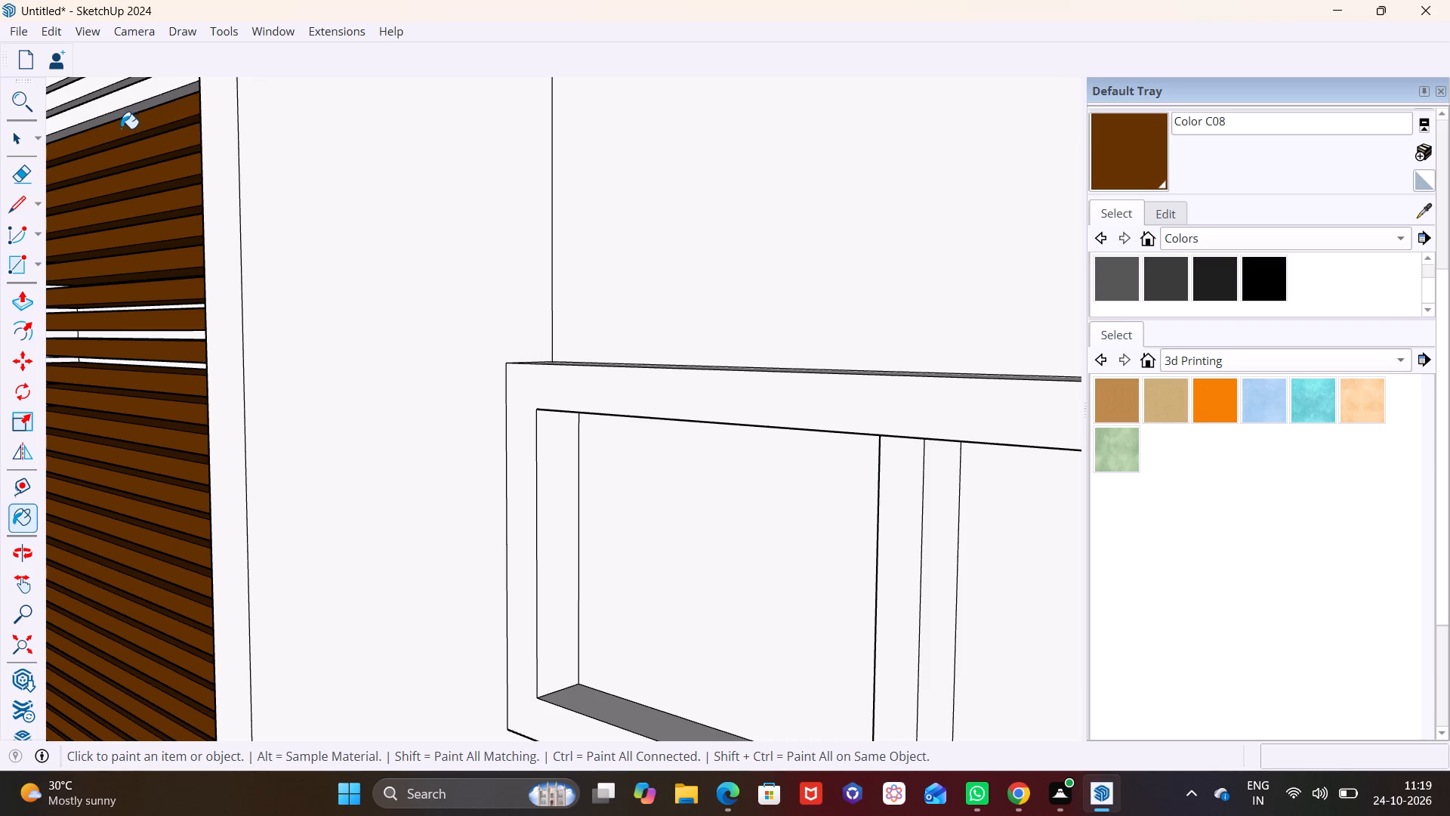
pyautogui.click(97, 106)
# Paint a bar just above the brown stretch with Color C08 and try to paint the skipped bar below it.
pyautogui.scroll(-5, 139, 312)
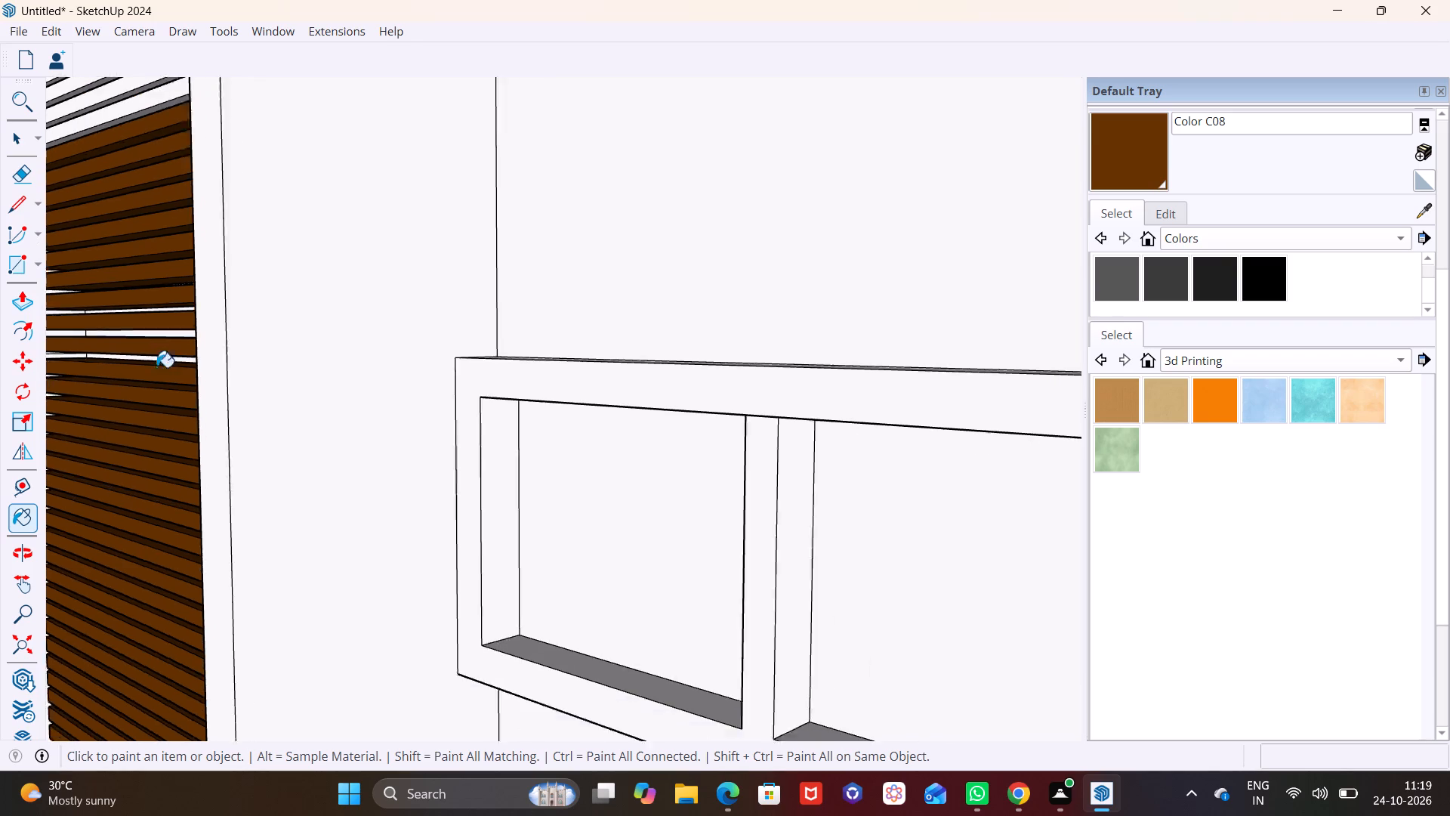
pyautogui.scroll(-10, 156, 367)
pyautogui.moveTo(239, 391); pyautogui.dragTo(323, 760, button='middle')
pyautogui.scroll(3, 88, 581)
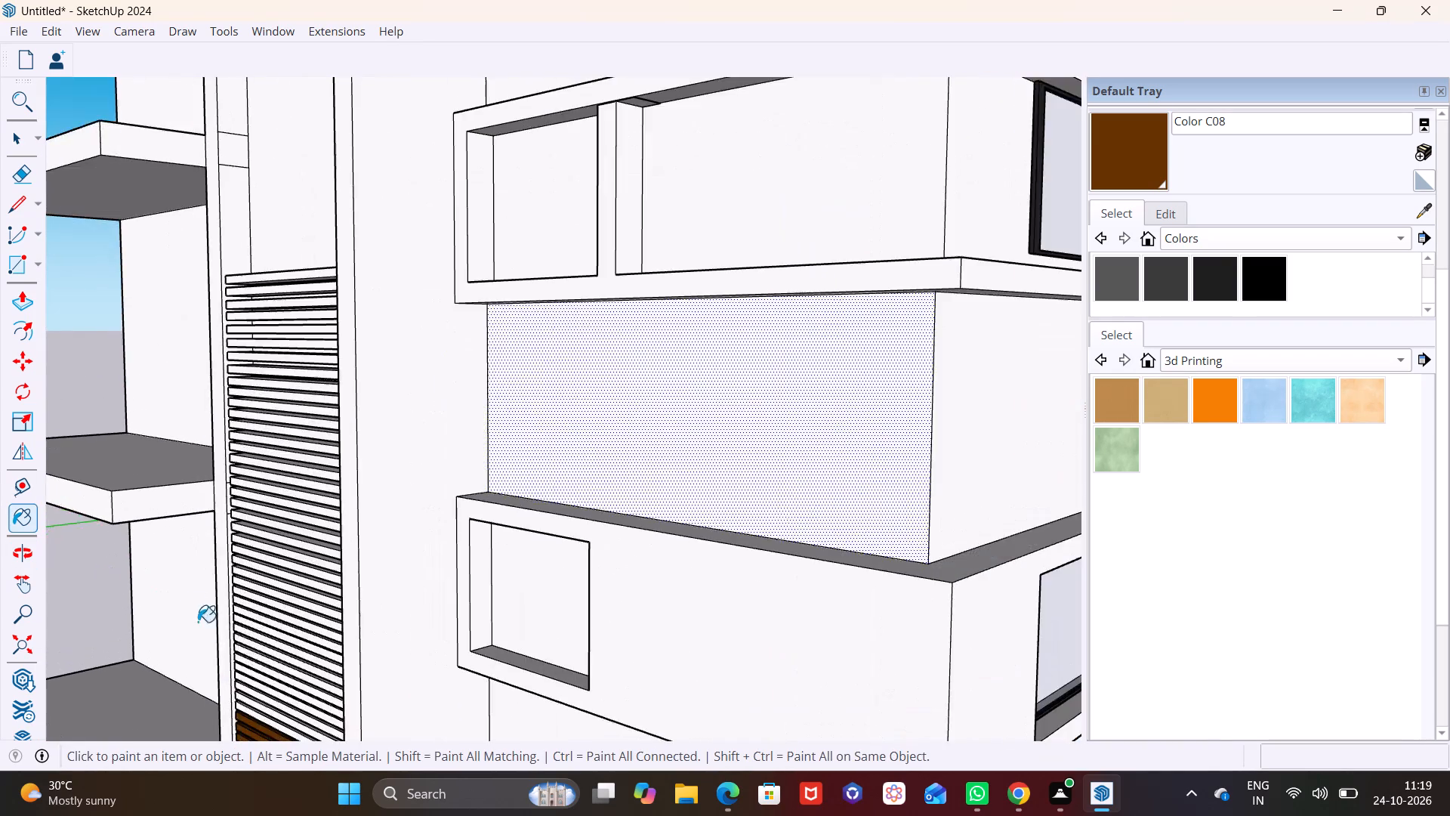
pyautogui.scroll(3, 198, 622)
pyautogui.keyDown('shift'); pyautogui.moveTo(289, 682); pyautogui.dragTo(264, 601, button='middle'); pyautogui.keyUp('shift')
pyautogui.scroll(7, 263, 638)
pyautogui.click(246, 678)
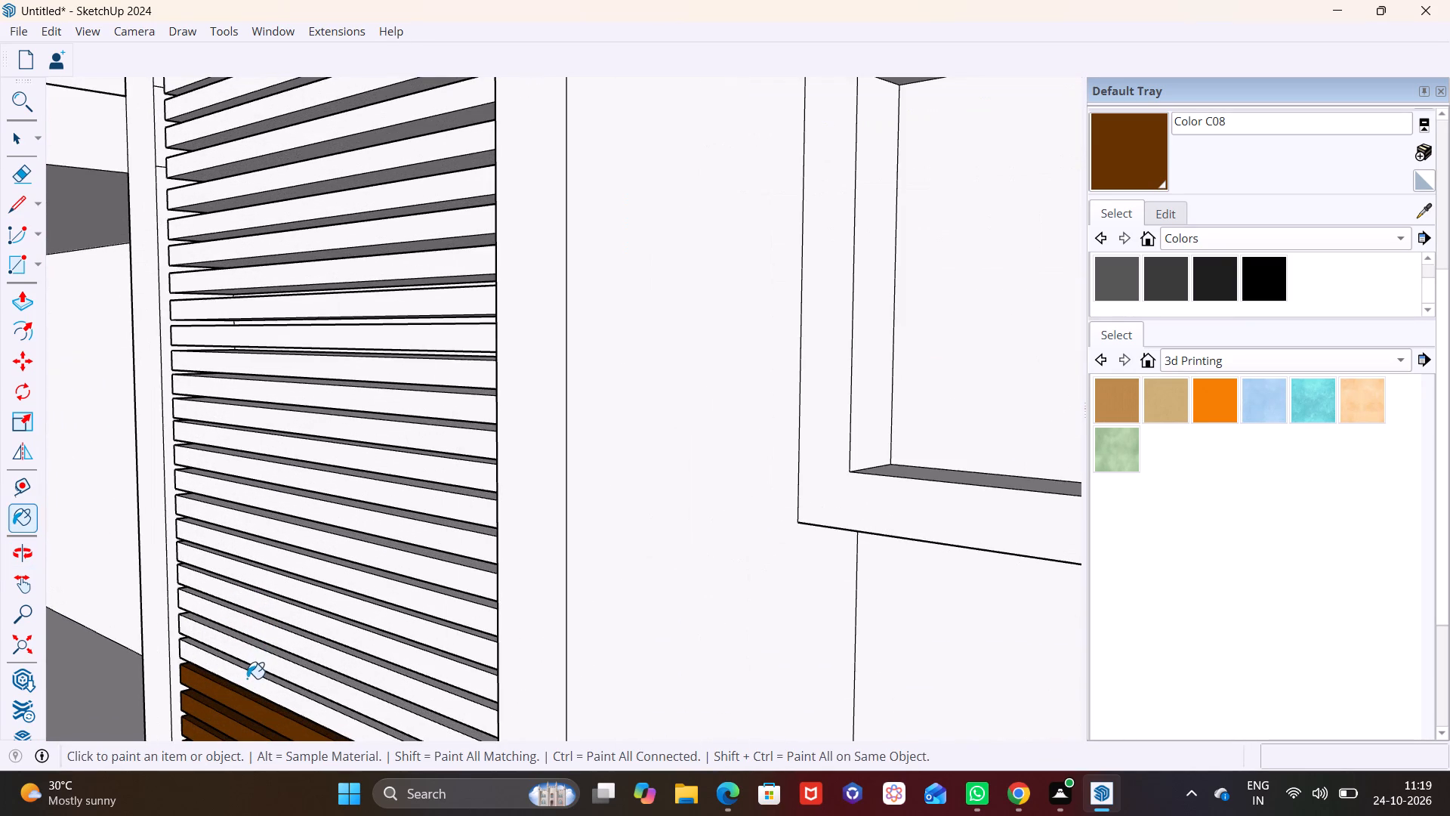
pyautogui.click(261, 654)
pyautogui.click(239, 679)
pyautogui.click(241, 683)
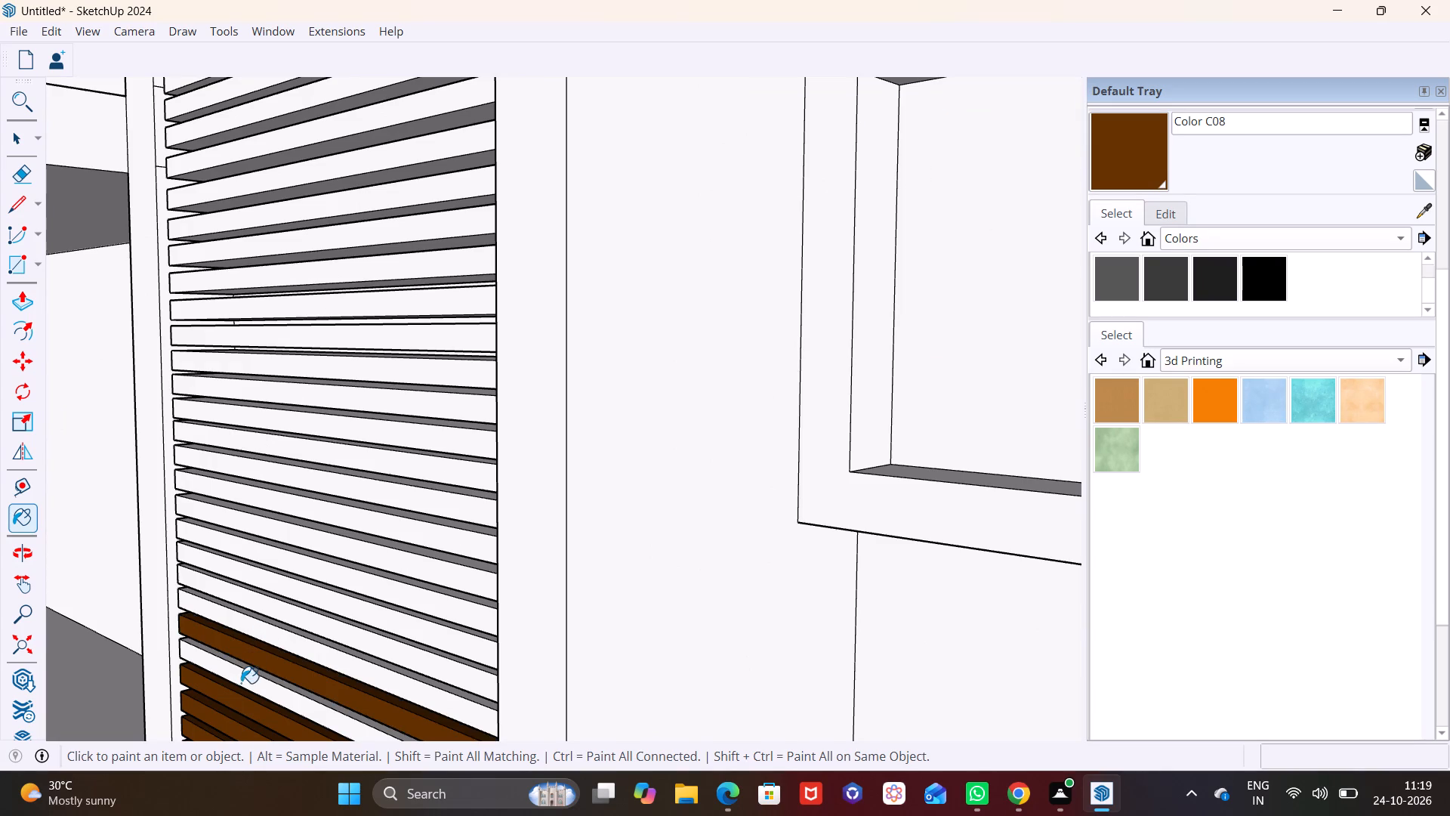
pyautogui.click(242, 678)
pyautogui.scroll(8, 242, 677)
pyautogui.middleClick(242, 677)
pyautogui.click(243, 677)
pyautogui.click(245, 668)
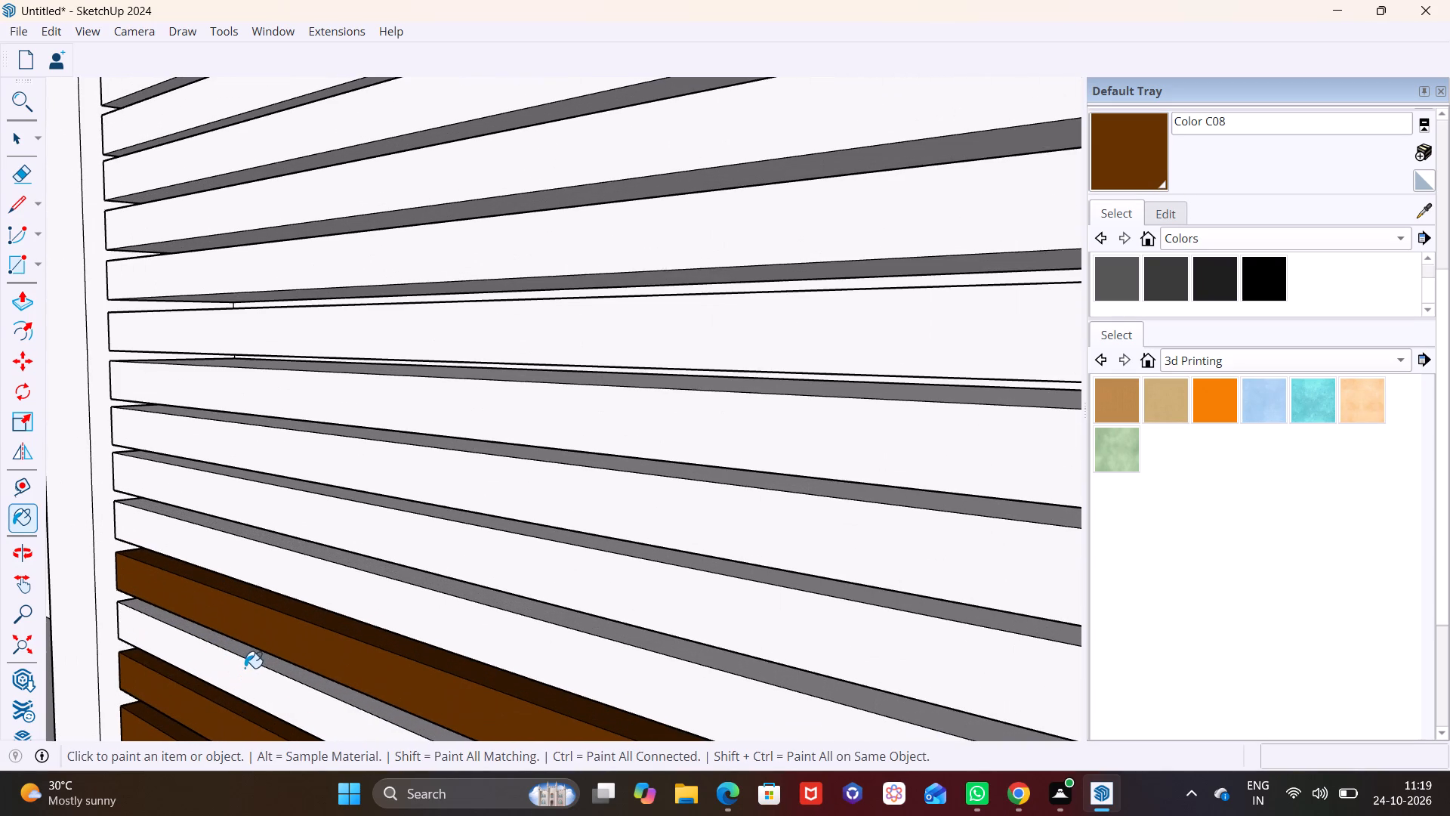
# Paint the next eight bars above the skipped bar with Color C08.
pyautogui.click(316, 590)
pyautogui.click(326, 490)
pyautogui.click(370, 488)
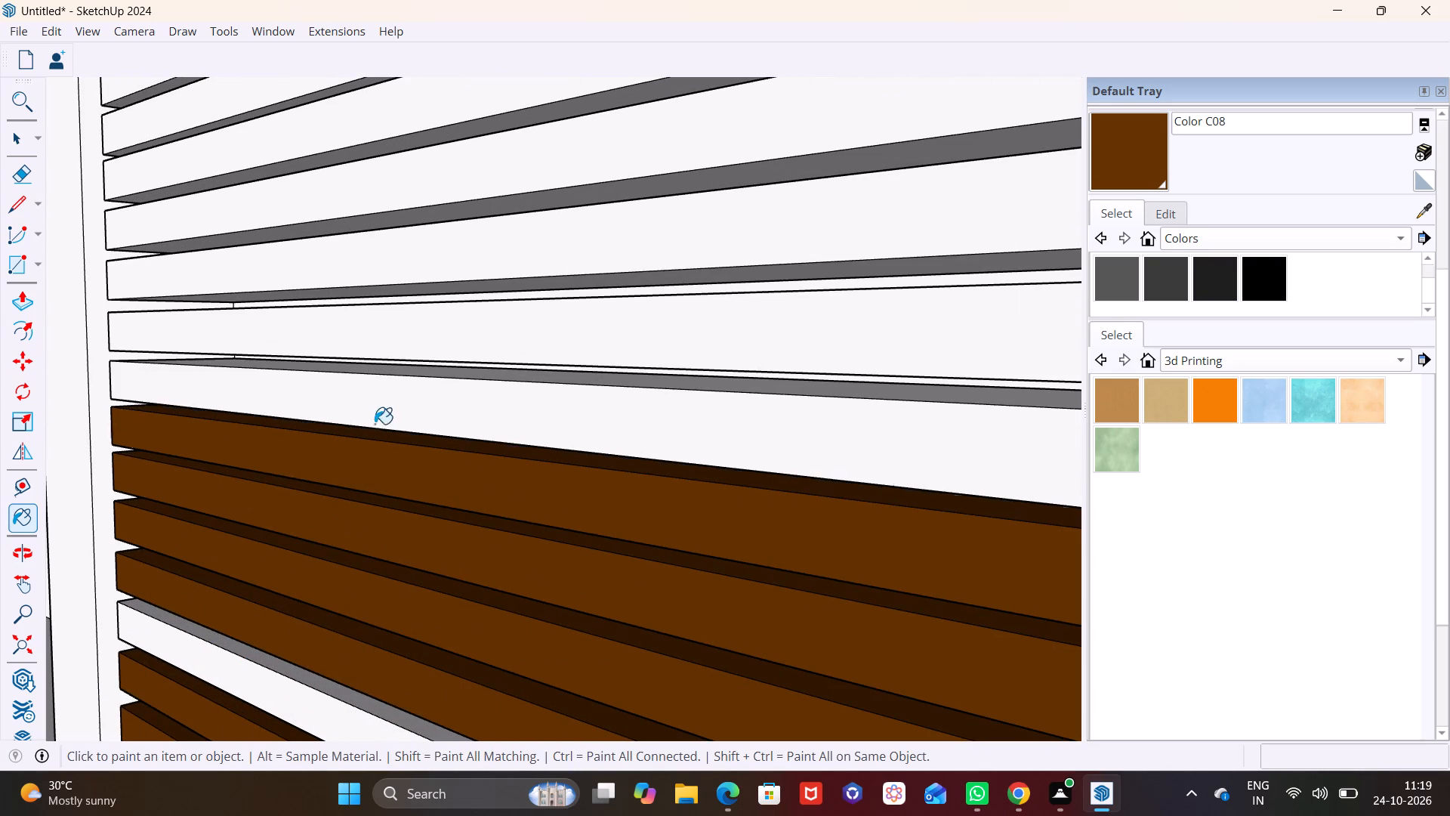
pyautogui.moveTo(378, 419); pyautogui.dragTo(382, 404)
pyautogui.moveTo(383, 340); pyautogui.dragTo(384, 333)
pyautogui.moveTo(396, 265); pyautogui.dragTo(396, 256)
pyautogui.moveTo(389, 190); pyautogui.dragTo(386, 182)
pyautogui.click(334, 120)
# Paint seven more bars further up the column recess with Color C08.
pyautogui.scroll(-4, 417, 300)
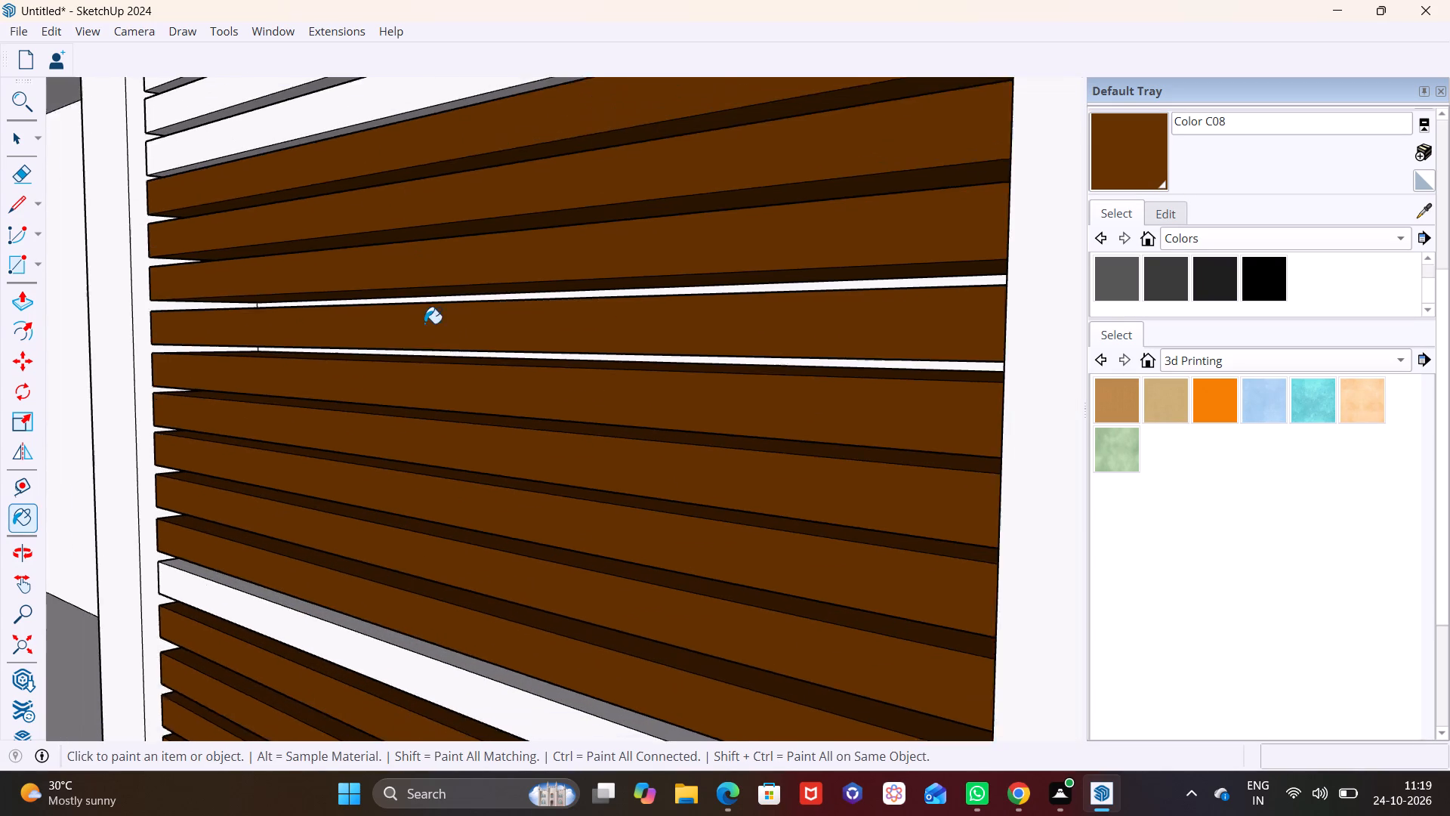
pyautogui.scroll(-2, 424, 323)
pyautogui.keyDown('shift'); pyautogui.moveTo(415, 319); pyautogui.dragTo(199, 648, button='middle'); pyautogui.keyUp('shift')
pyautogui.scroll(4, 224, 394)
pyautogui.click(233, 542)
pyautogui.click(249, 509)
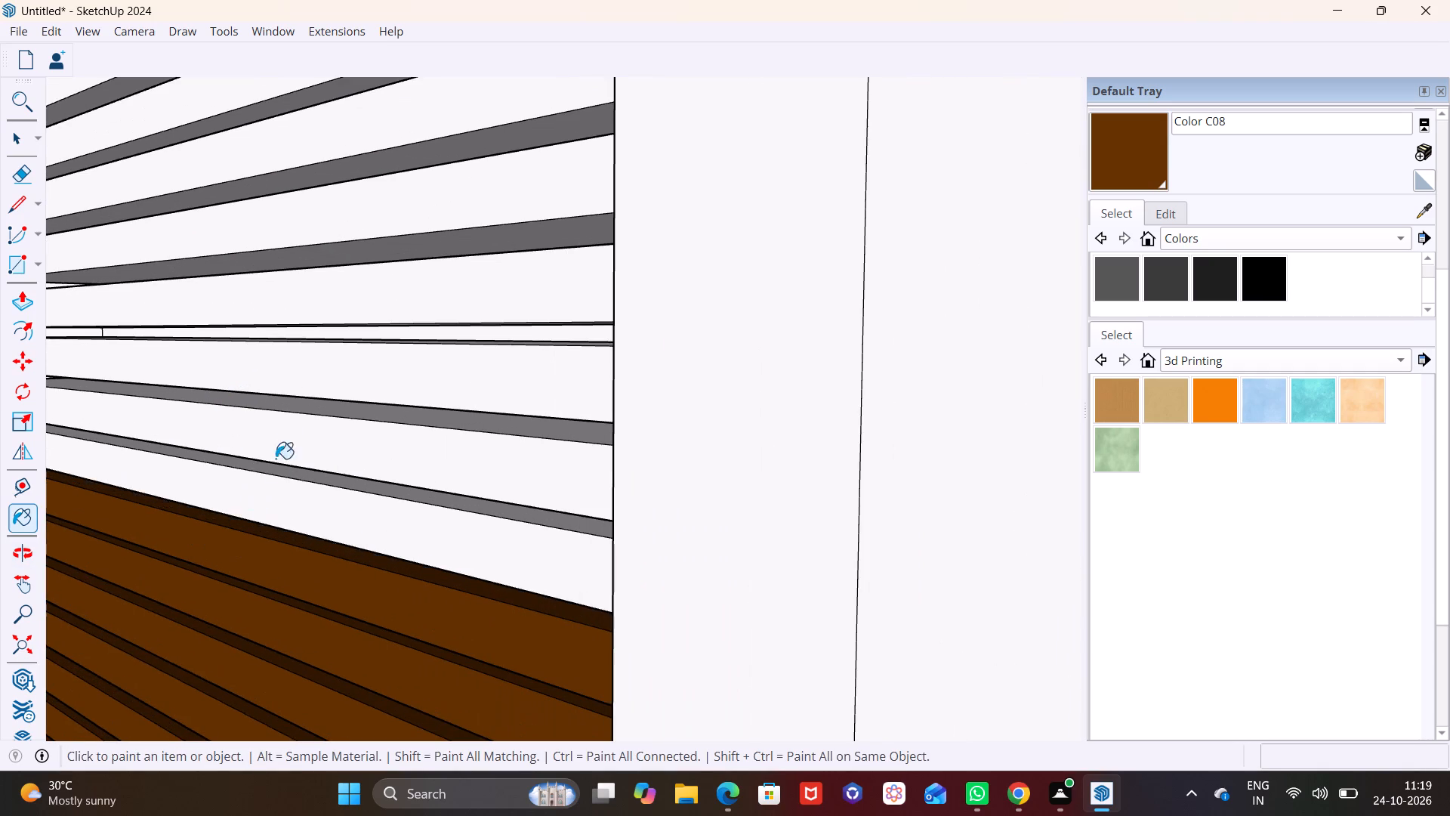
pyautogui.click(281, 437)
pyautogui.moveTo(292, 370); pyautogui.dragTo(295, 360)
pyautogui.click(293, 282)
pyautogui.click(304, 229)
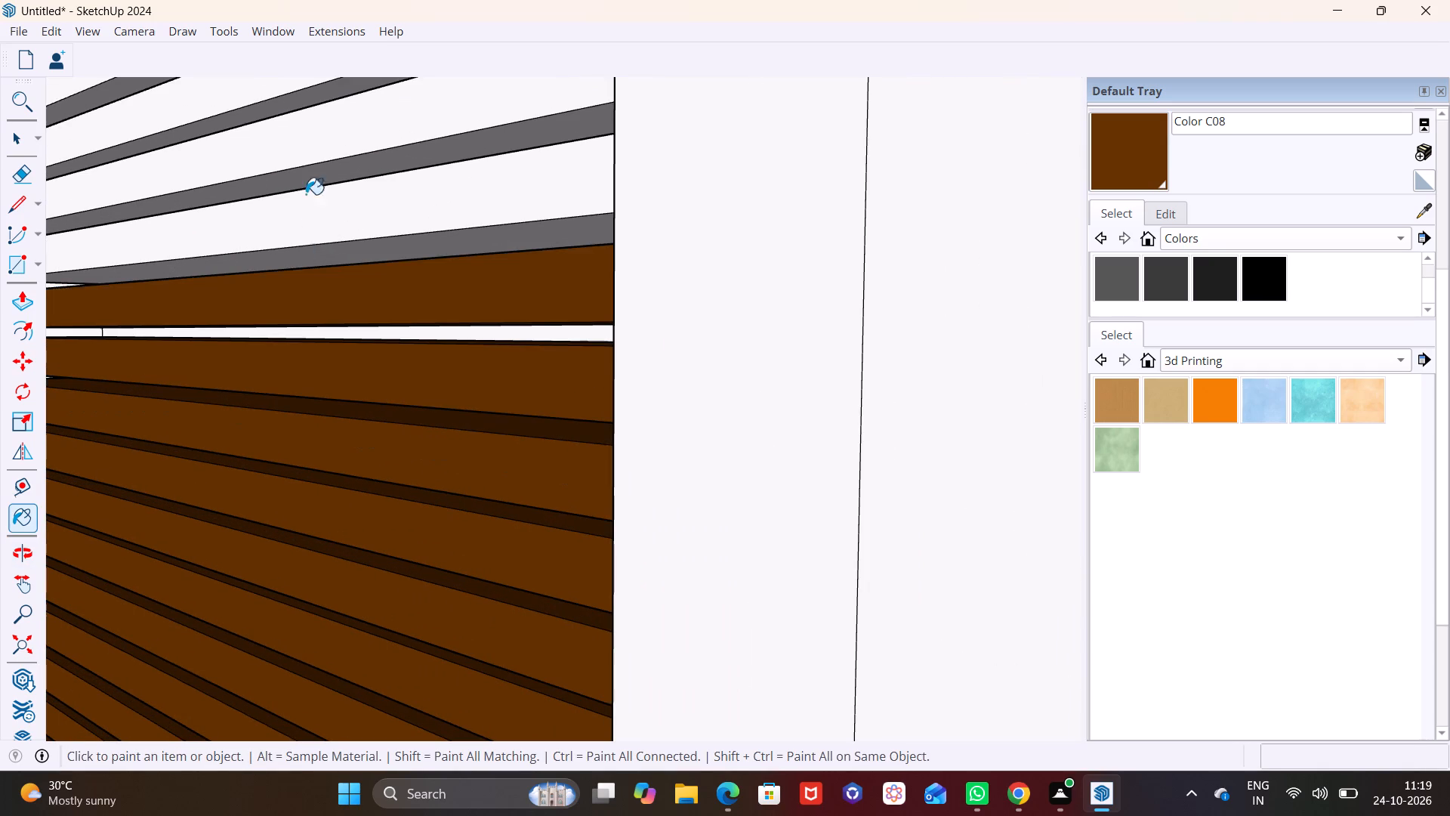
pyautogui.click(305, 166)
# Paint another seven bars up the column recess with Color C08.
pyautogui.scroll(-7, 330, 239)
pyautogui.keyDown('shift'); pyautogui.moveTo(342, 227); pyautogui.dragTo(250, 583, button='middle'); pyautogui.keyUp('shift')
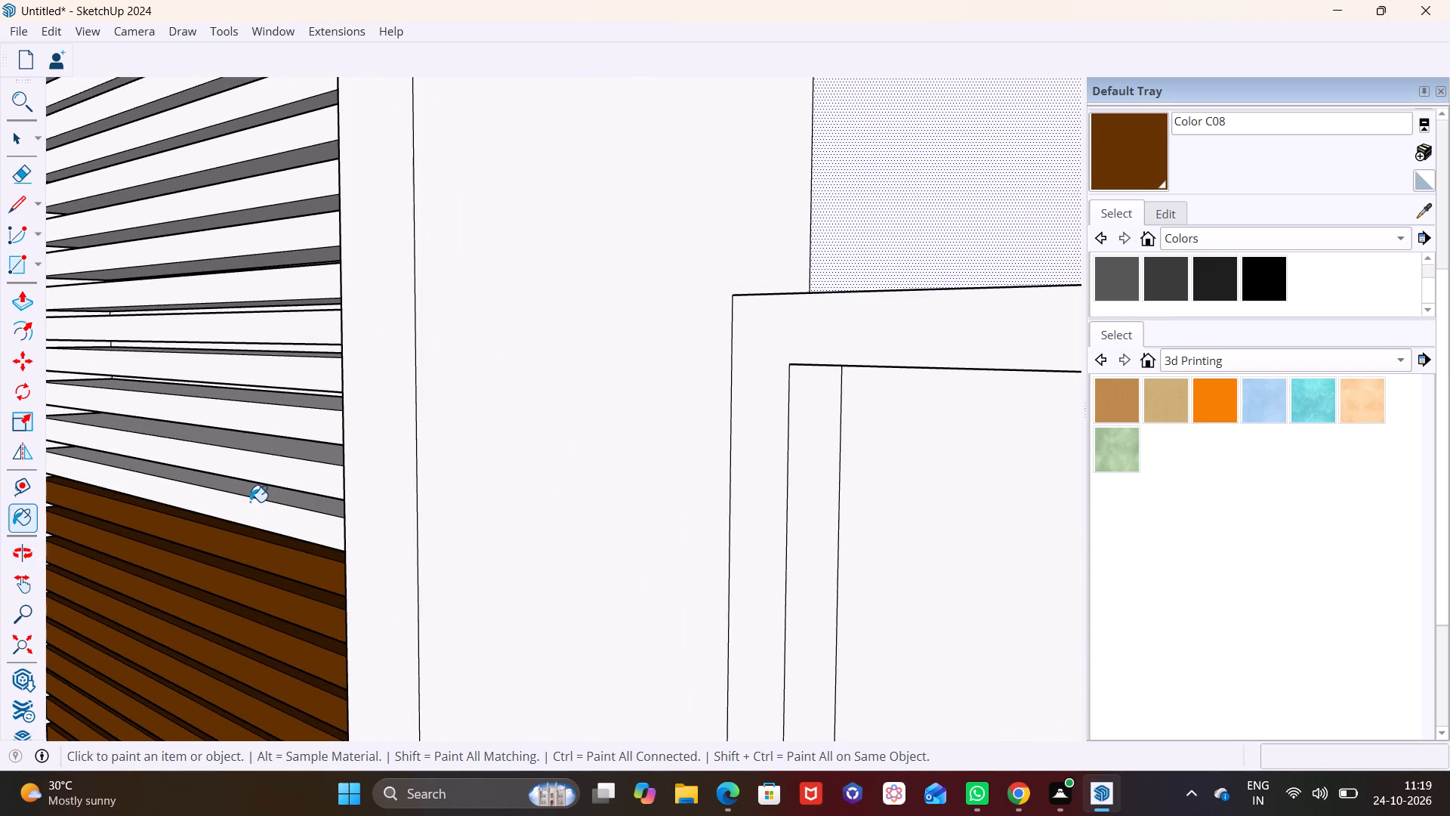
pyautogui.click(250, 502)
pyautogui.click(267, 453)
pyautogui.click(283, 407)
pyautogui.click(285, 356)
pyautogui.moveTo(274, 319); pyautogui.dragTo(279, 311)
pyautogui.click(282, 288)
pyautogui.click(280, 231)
# Undo the Color C08 painting on all the bars above the skipped white bar in the column recess.
pyautogui.scroll(-20, 302, 240)
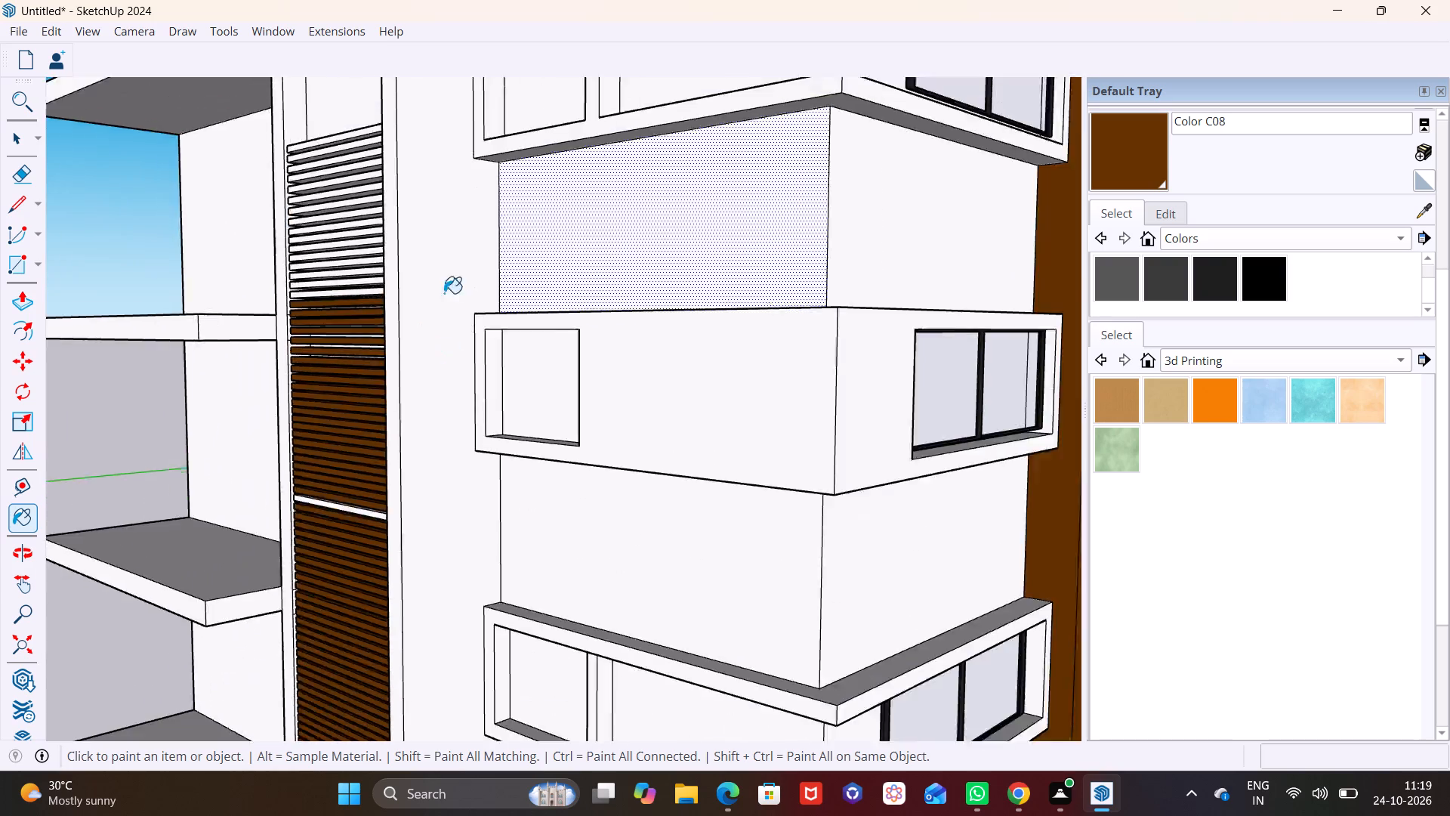
pyautogui.scroll(-8, 444, 293)
pyautogui.hotkey('ctrl', 'z')
pyautogui.hotkey('ctrl', 'z')
pyautogui.hotkey('ctrl', 'z')
pyautogui.hotkey('ctrl', 'z')
pyautogui.hotkey('ctrl', 'z')
pyautogui.hotkey('ctrl', 'z')
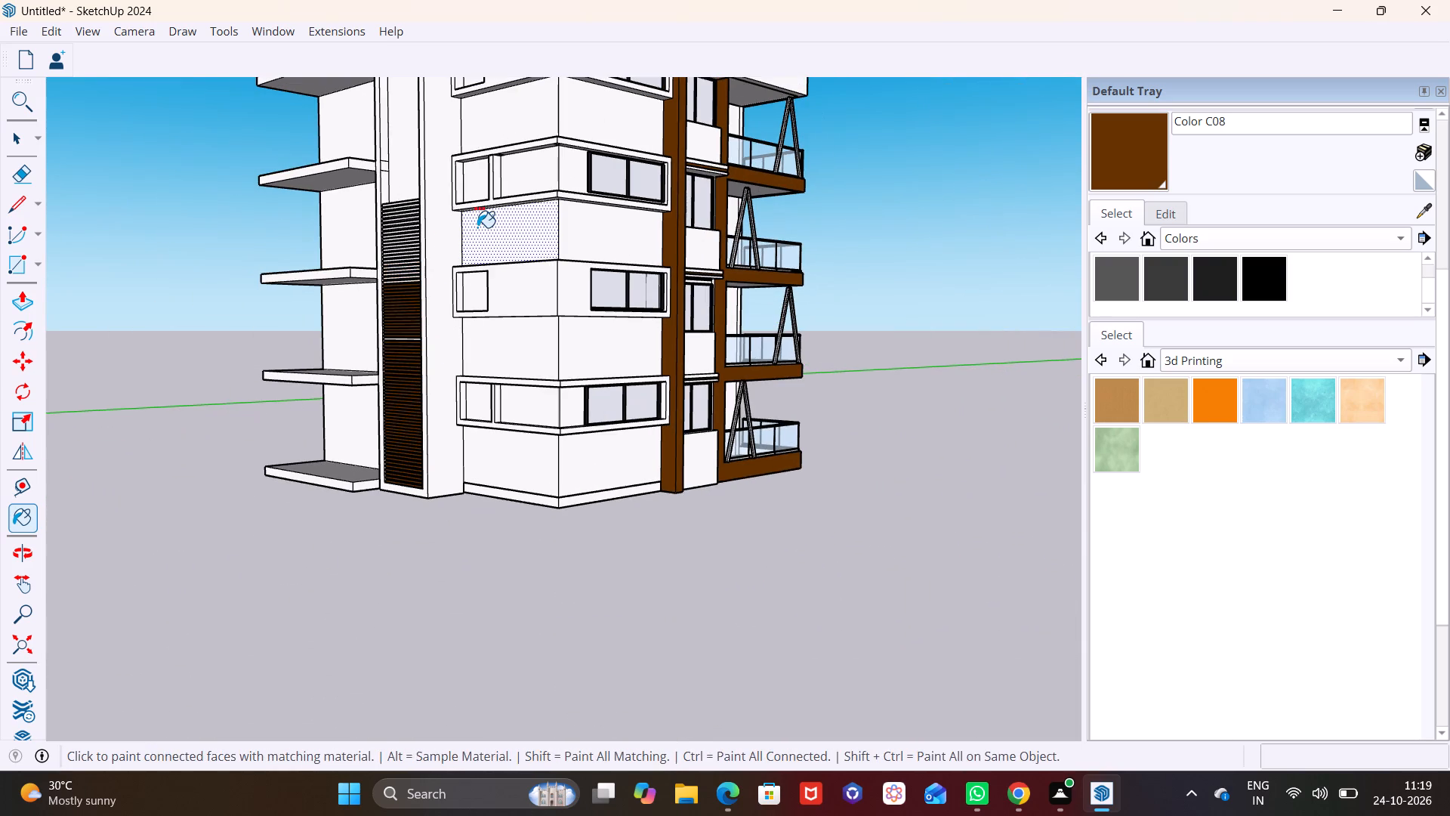
pyautogui.hotkey('ctrl', 'z')
pyautogui.hotkey('ctrl', 'z')
pyautogui.hotkey('ctrl', 'z')
pyautogui.hotkey('ctrl', 'z')
pyautogui.hotkey('ctrl', 'z')
pyautogui.hotkey('ctrl', 'z')
pyautogui.hotkey('ctrl', 'z')
pyautogui.hotkey('ctrl', 'z')
pyautogui.hotkey('ctrl', 'z')
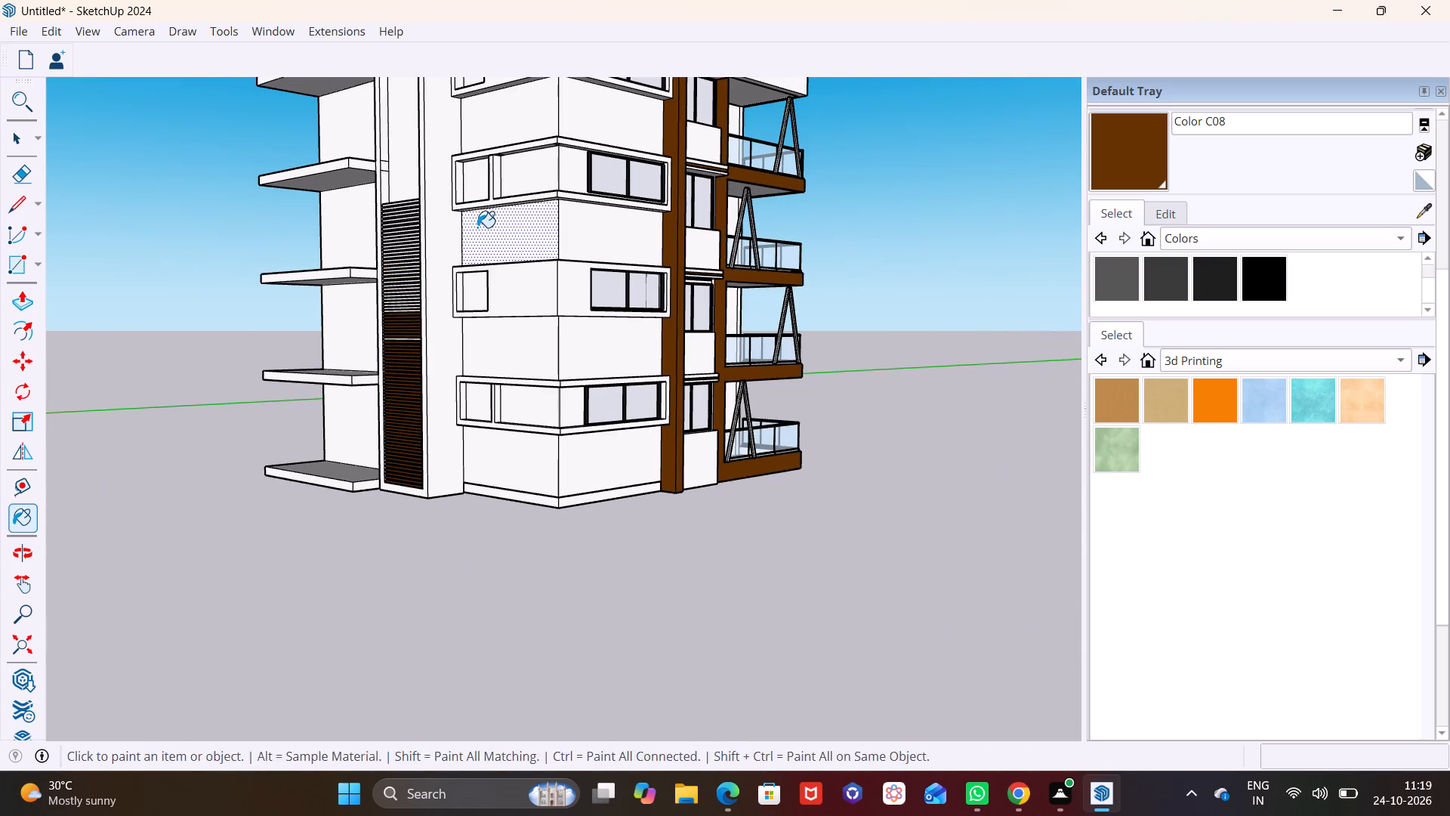
pyautogui.hotkey('ctrl', 'z')
pyautogui.hotkey('ctrl', 'z')
pyautogui.hotkey('ctrl', 'z')
pyautogui.hotkey('ctrl', 'z')
pyautogui.hotkey('ctrl', 'z')
pyautogui.hotkey('ctrl', 'z')
pyautogui.hotkey('ctrl', 'z')
pyautogui.hotkey('ctrl', 'z')
# Undo the remaining Color C08 painting down the recess until every stacked bar is unpainted.
pyautogui.hotkey('ctrl', 'z')
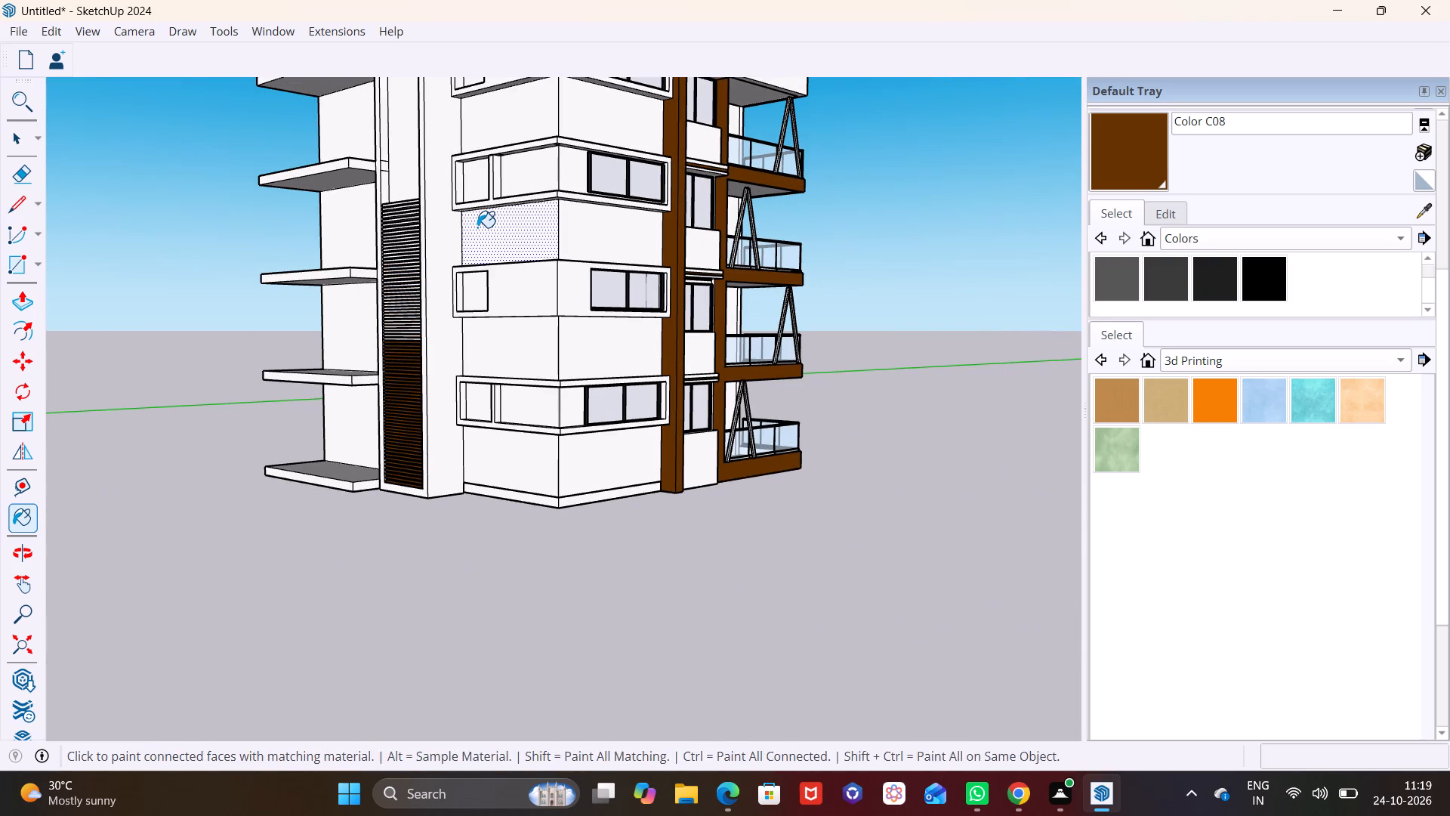
pyautogui.hotkey('ctrl', 'z')
pyautogui.hotkey('ctrl', 'z')
pyautogui.hotkey('ctrl', 'z')
pyautogui.hotkey('ctrl', 'z')
pyautogui.hotkey('ctrl', 'z')
pyautogui.hotkey('ctrl', 'z')
pyautogui.hotkey('ctrl', 'z')
pyautogui.hotkey('ctrl', 'z')
pyautogui.hotkey('ctrl', 'z')
pyautogui.hotkey('ctrl', 'z')
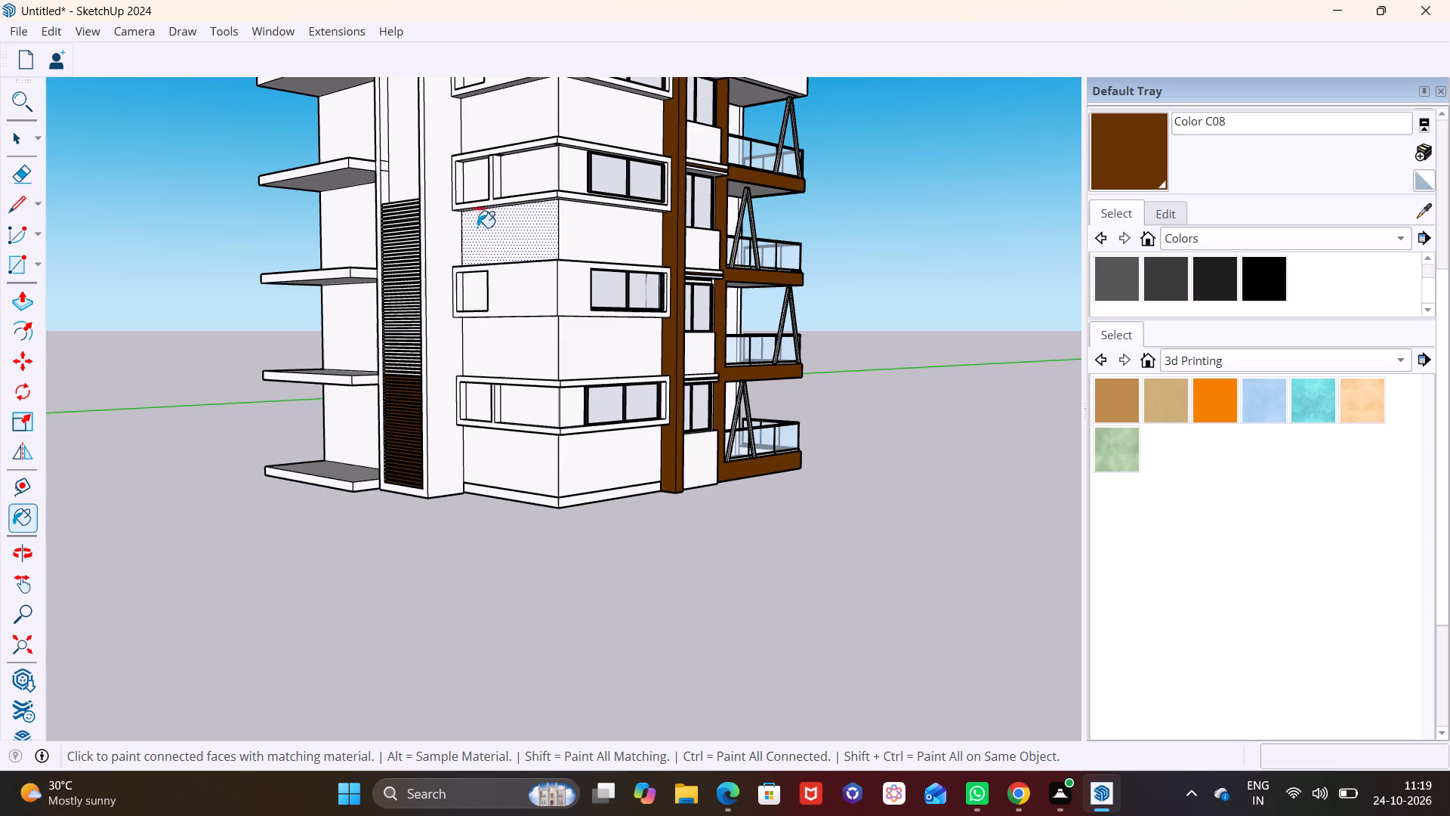
pyautogui.hotkey('ctrl', 'z')
pyautogui.hotkey('ctrl', 'z')
pyautogui.hotkey('ctrl', 'z')
pyautogui.hotkey('ctrl', 'z')
pyautogui.hotkey('ctrl', 'z')
pyautogui.hotkey('ctrl', 'z')
pyautogui.hotkey('ctrl', 'z')
pyautogui.hotkey('ctrl', 'z')
pyautogui.hotkey('ctrl', 'z')
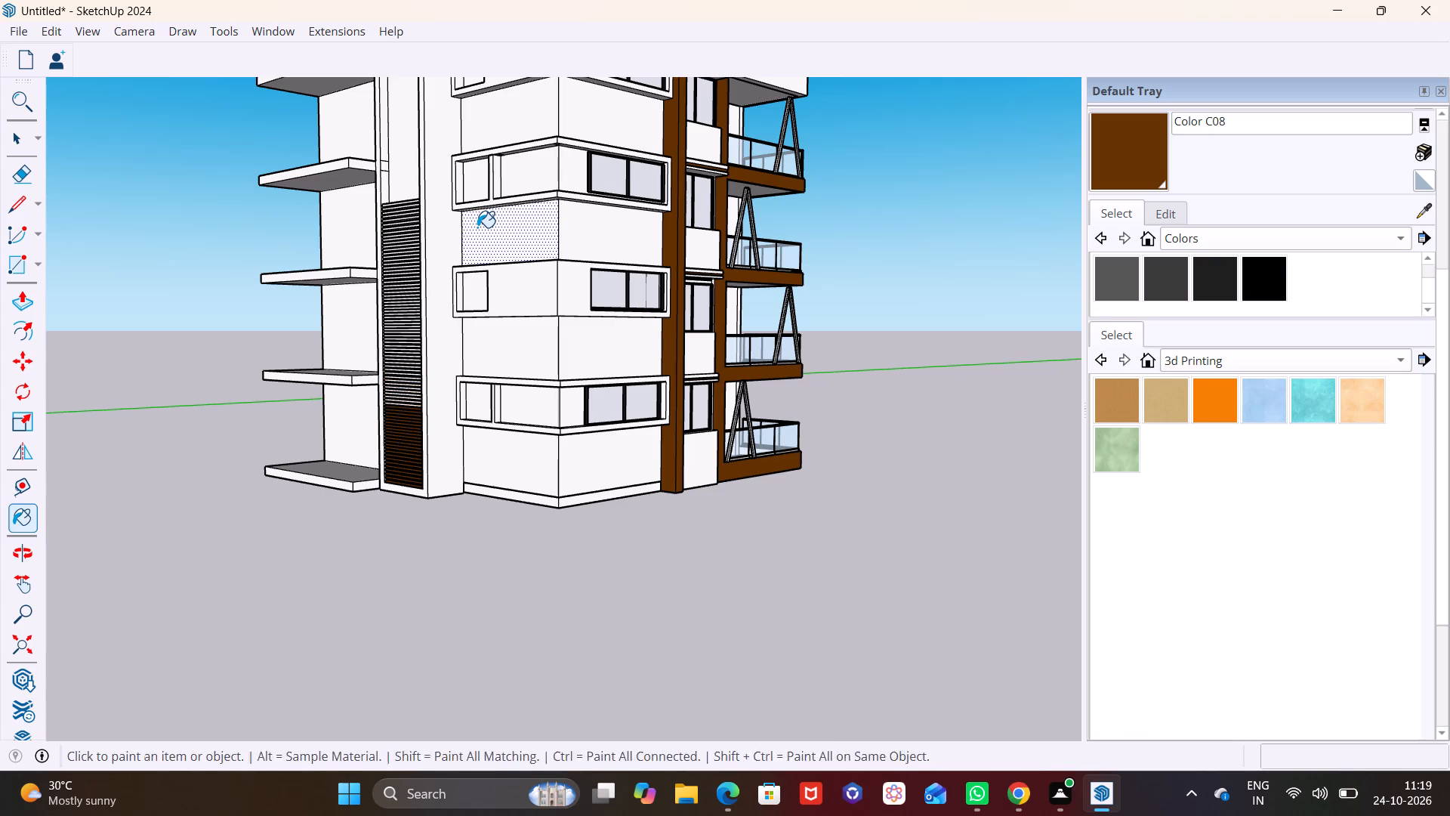
pyautogui.hotkey('ctrl', 'z')
pyautogui.hotkey('ctrl', 'z')
pyautogui.hotkey('ctrl', 'z')
pyautogui.hotkey('ctrl', 'z')
pyautogui.hotkey('ctrl', 'z')
pyautogui.hotkey('ctrl', 'z')
pyautogui.hotkey('ctrl', 'z')
pyautogui.hotkey('ctrl', 'z')
pyautogui.hotkey('ctrl', 'z')
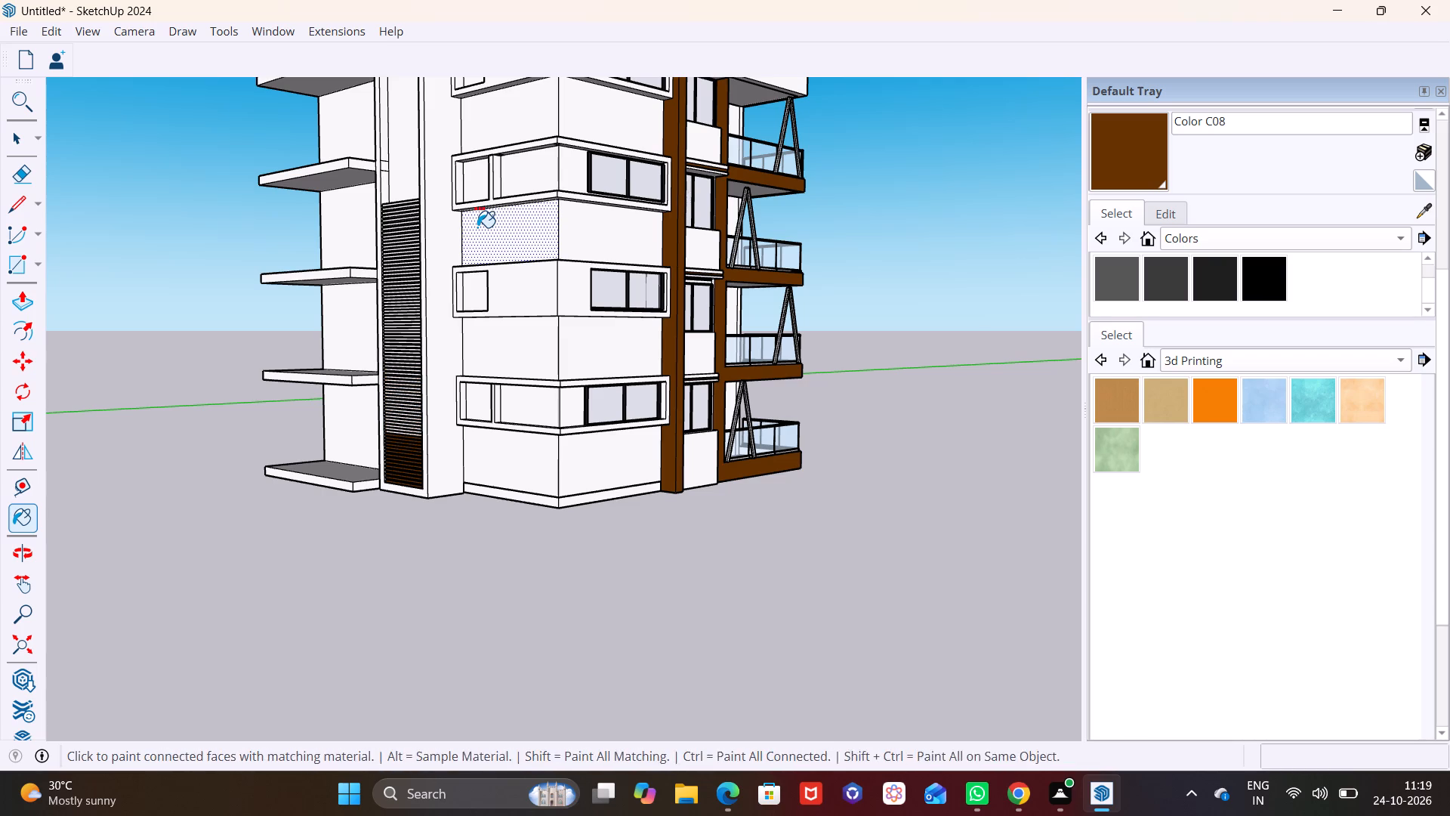
pyautogui.hotkey('ctrl', 'z')
pyautogui.hotkey('ctrl', 'z')
pyautogui.hotkey('ctrl', 'z')
pyautogui.hotkey('ctrl', 'z')
pyautogui.hotkey('ctrl', 'z')
pyautogui.hotkey('ctrl', 'z')
pyautogui.hotkey('ctrl', 'z')
pyautogui.hotkey('ctrl', 'z')
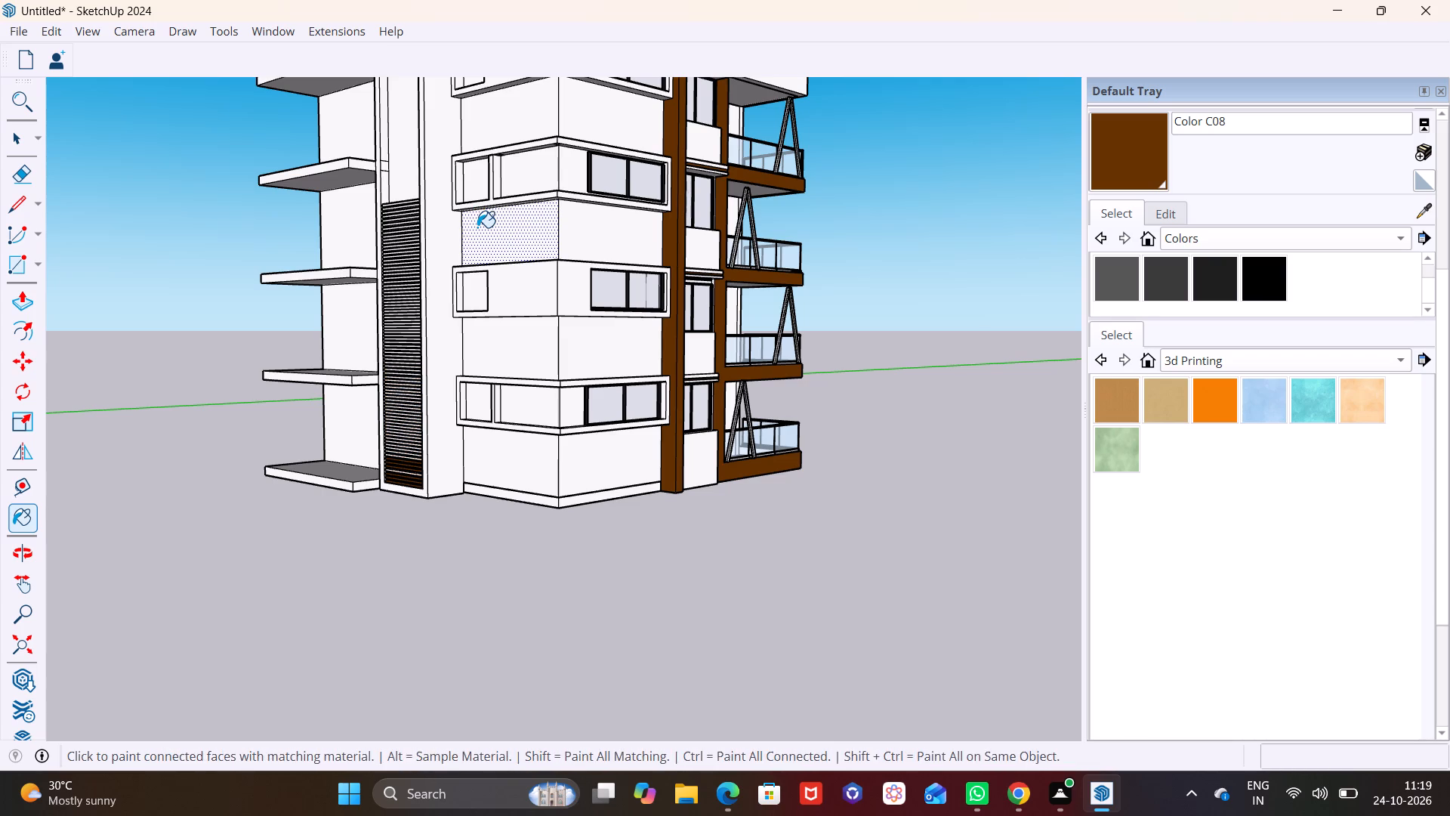
pyautogui.hotkey('ctrl', 'z')
pyautogui.hotkey('ctrl', 'z')
pyautogui.hotkey('ctrl', 'z')
pyautogui.hotkey('ctrl', 'z')
pyautogui.hotkey('ctrl', 'z')
pyautogui.hotkey('ctrl', 'z')
# Undo the uppermost stacked bars in the recess, down to the level of the third floor slab from the ground.
pyautogui.hotkey('ctrl', 'z')
pyautogui.hotkey('ctrl', 'z')
pyautogui.hotkey('ctrl', 'z')
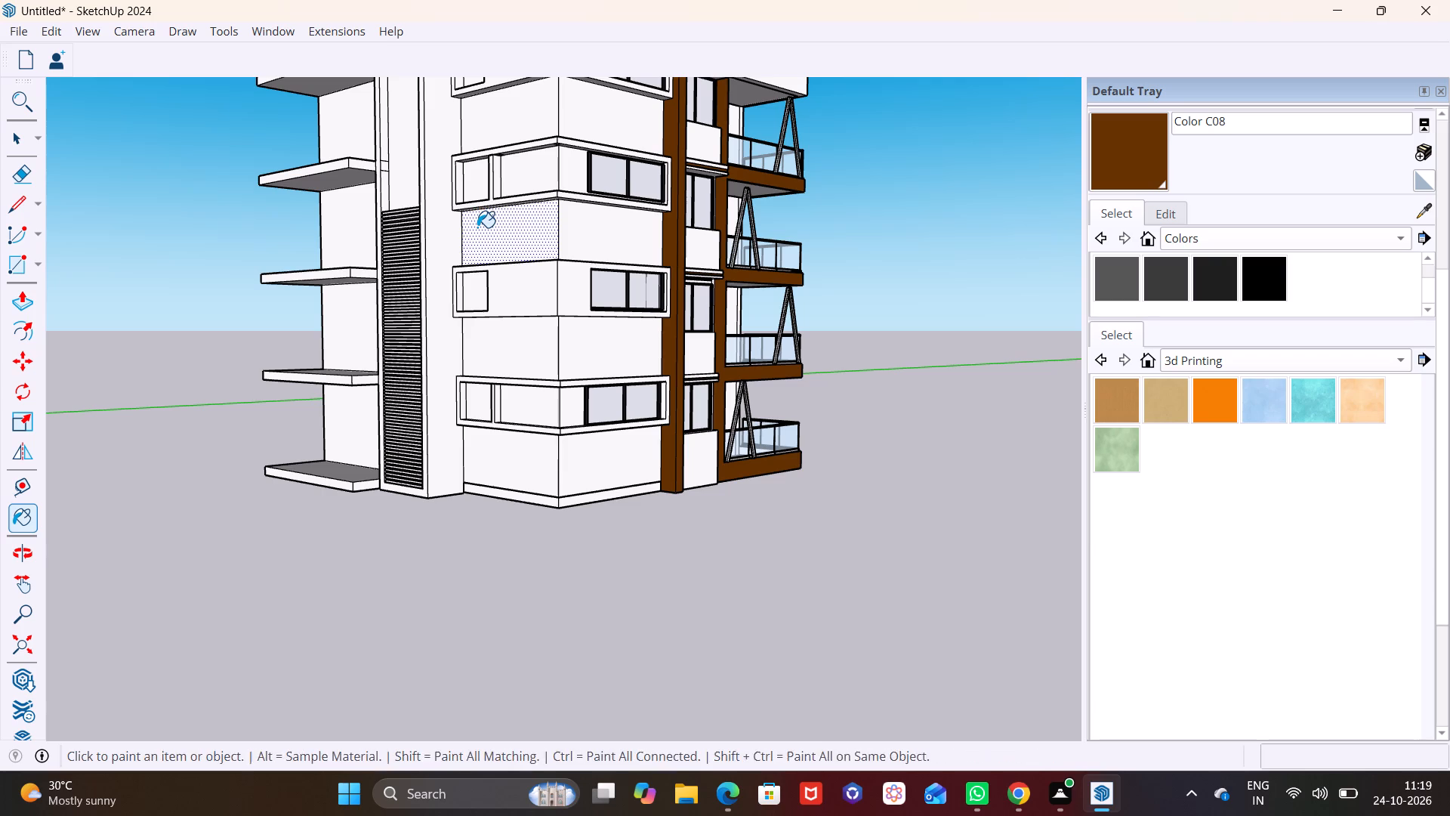
pyautogui.hotkey('ctrl', 'z')
pyautogui.hotkey('ctrl', 'z')
pyautogui.hotkey('ctrl', 'z')
pyautogui.hotkey('ctrl', 'z')
pyautogui.hotkey('ctrl', 'z')
pyautogui.hotkey('ctrl', 'z')
pyautogui.hotkey('ctrl', 'z')
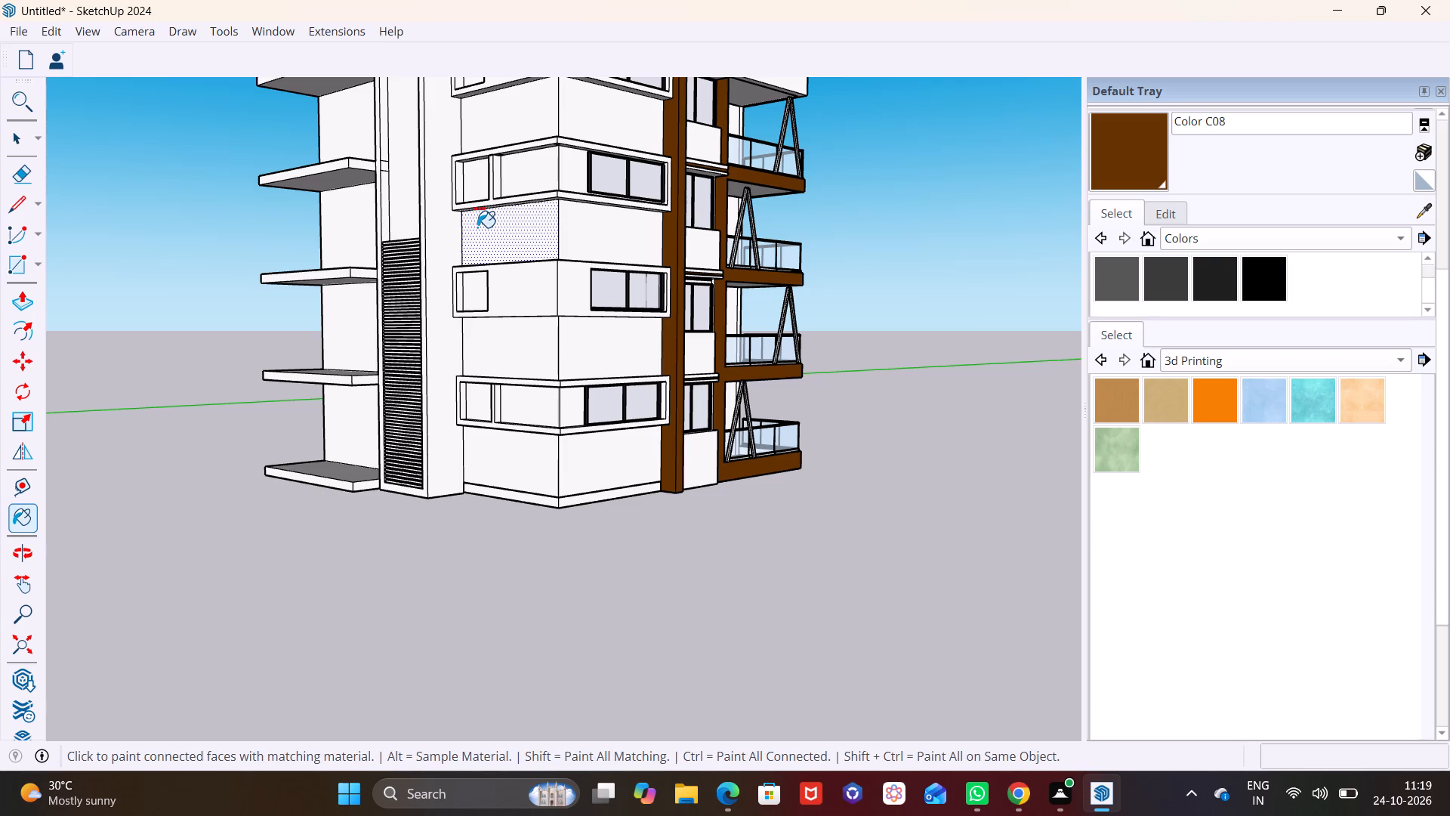
pyautogui.hotkey('ctrl', 'z')
pyautogui.hotkey('ctrl', 'z')
pyautogui.hotkey('ctrl', 'z')
pyautogui.hotkey('ctrl', 'z')
pyautogui.hotkey('ctrl', 'z')
pyautogui.hotkey('ctrl', 'z')
pyautogui.hotkey('ctrl', 'z')
pyautogui.hotkey('ctrl', 'z')
pyautogui.hotkey('ctrl', 'z')
pyautogui.hotkey('ctrl', 'z')
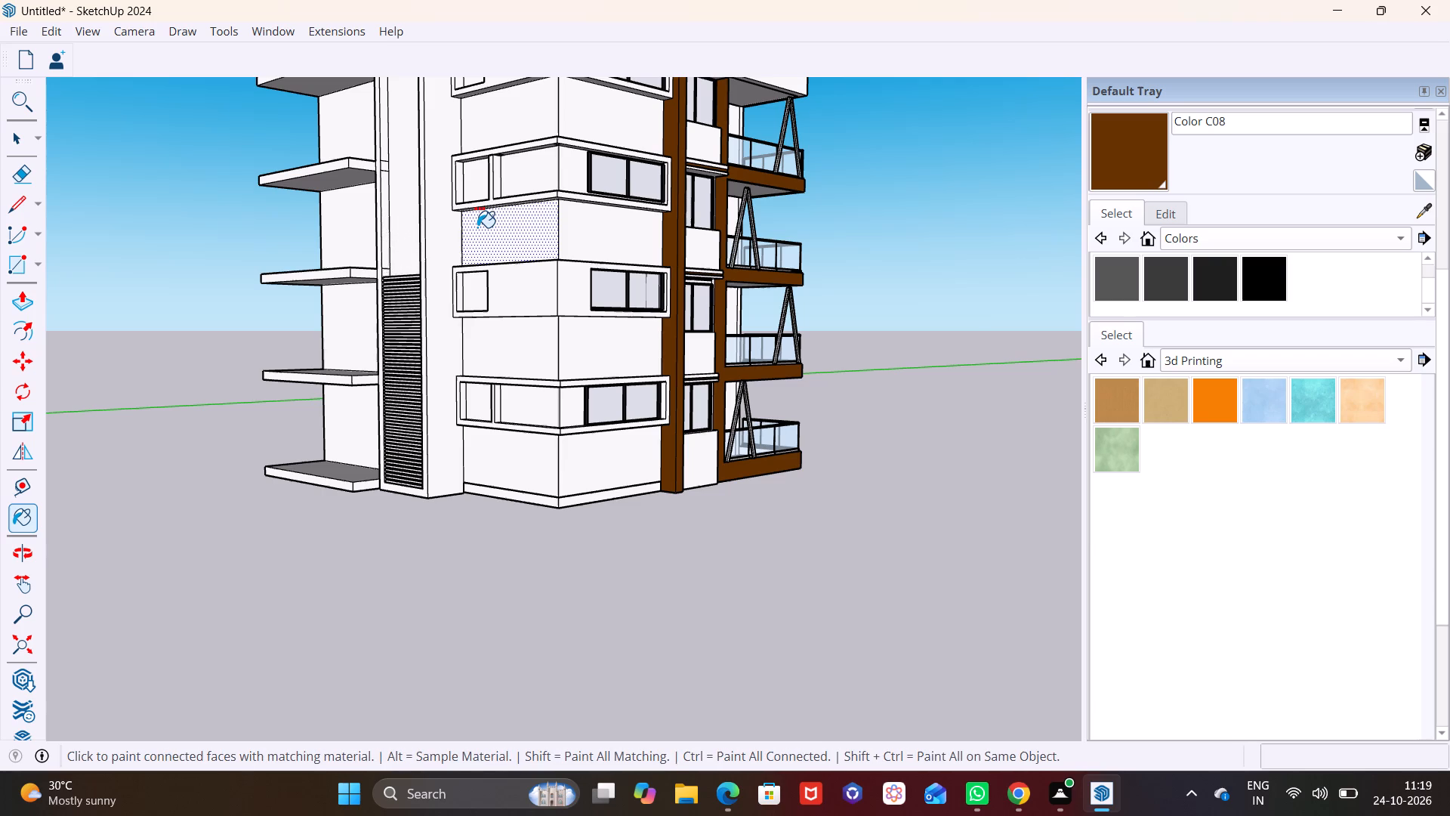
# Undo more of the stacked bars, down to about midway between the second and third floor slabs.
pyautogui.hotkey('ctrl', 'z')
pyautogui.hotkey('ctrl', 'z')
pyautogui.hotkey('ctrl', 'z')
pyautogui.hotkey('ctrl', 'z')
pyautogui.hotkey('ctrl', 'z')
pyautogui.hotkey('ctrl', 'z')
pyautogui.hotkey('ctrl', 'z')
pyautogui.hotkey('ctrl', 'z')
pyautogui.keyDown('ctrl'); pyautogui.click(477, 227); pyautogui.keyUp('ctrl')
pyautogui.hotkey('ctrl', 'z')
pyautogui.keyDown('ctrl'); pyautogui.click(477, 227); pyautogui.keyUp('ctrl')
pyautogui.hotkey('ctrl', 'z')
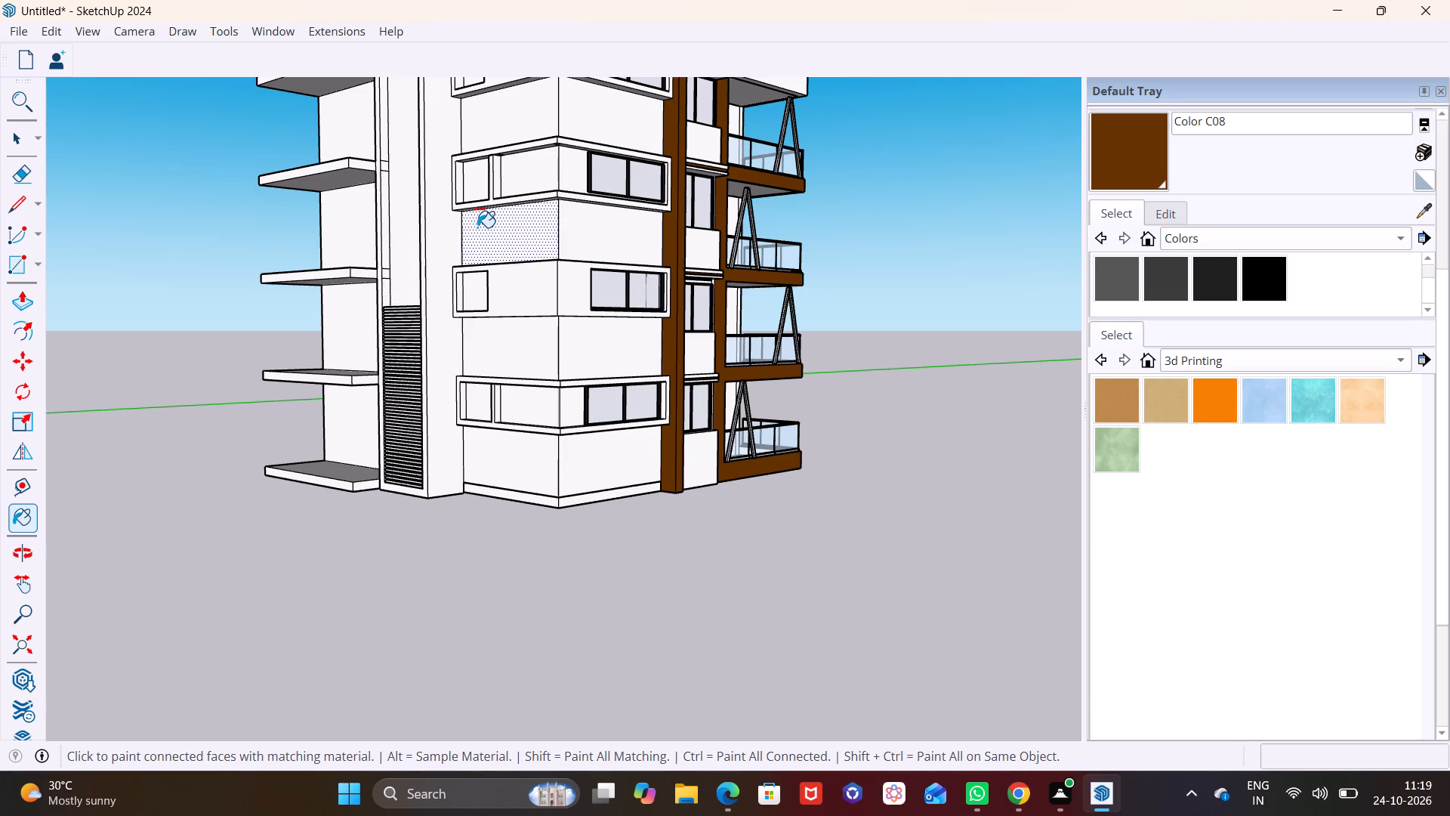
pyautogui.keyDown('ctrl'); pyautogui.click(477, 227); pyautogui.keyUp('ctrl')
pyautogui.hotkey('ctrl', 'z')
pyautogui.keyDown('ctrl'); pyautogui.click(477, 227); pyautogui.keyUp('ctrl')
pyautogui.hotkey('ctrl', 'z')
pyautogui.keyDown('ctrl'); pyautogui.click(477, 227); pyautogui.keyUp('ctrl')
pyautogui.hotkey('ctrl', 'z')
pyautogui.keyDown('ctrl'); pyautogui.click(477, 227); pyautogui.keyUp('ctrl')
pyautogui.hotkey('ctrl', 'z')
pyautogui.keyDown('ctrl'); pyautogui.click(477, 227); pyautogui.keyUp('ctrl')
pyautogui.hotkey('ctrl', 'z')
pyautogui.hotkey('ctrl', 'z')
pyautogui.keyDown('ctrl'); pyautogui.click(477, 227); pyautogui.keyUp('ctrl')
pyautogui.hotkey('ctrl', 'z')
pyautogui.keyDown('ctrl'); pyautogui.click(477, 227); pyautogui.keyUp('ctrl')
pyautogui.hotkey('ctrl', 'z')
pyautogui.keyDown('ctrl'); pyautogui.click(477, 227); pyautogui.keyUp('ctrl')
pyautogui.hotkey('ctrl', 'z')
pyautogui.keyDown('ctrl'); pyautogui.click(477, 227); pyautogui.keyUp('ctrl')
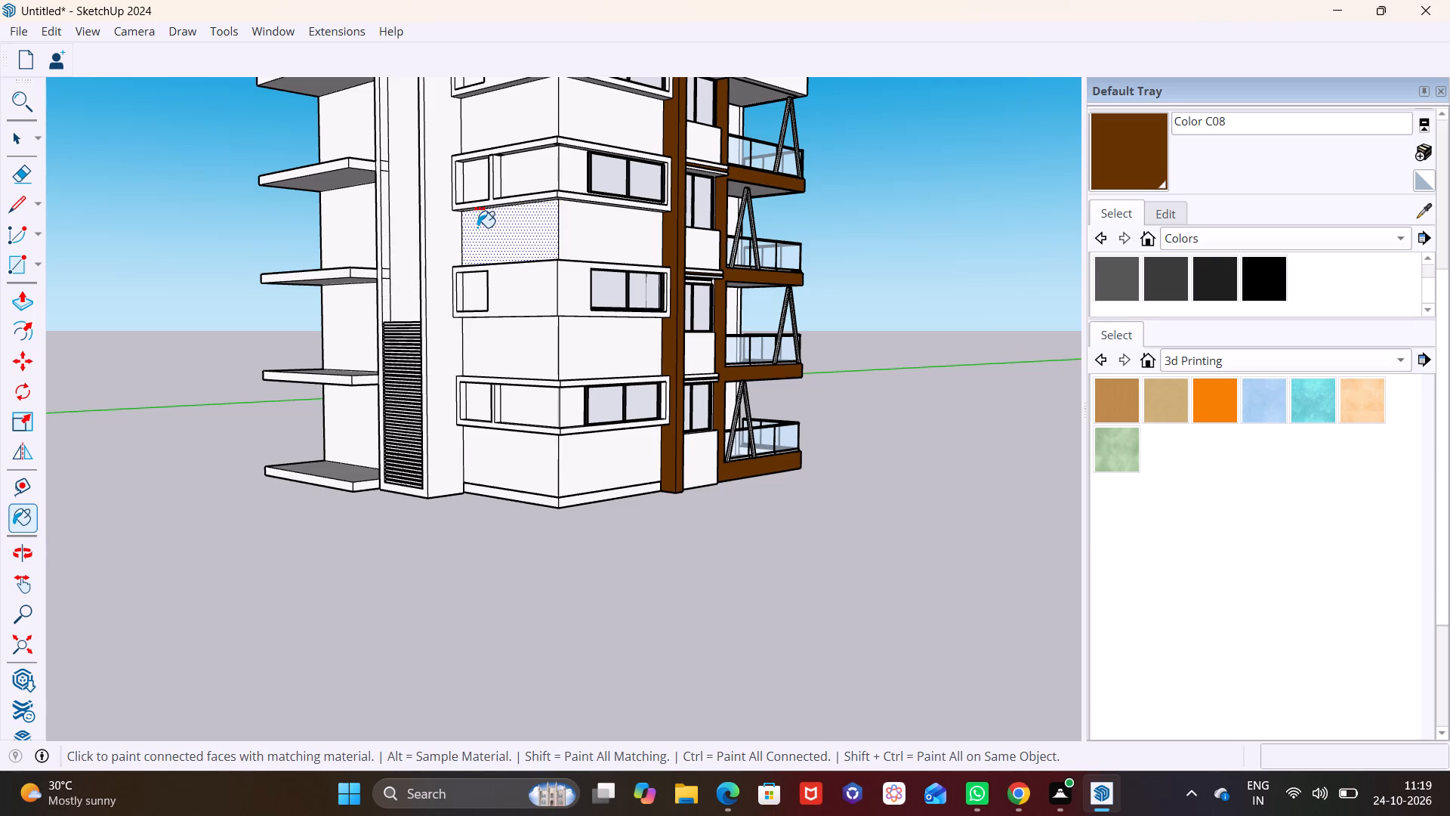
# Undo a few more of the uppermost stacked bars, down to just below midway between the second and third floor slabs.
pyautogui.hotkey('ctrl', 'z')
pyautogui.keyDown('ctrl'); pyautogui.doubleClick(477, 227); pyautogui.keyUp('ctrl')
pyautogui.hotkey('ctrl', 'z')
pyautogui.keyDown('ctrl'); pyautogui.click(477, 227); pyautogui.keyUp('ctrl')
pyautogui.hotkey('ctrl', 'z')
pyautogui.keyDown('ctrl'); pyautogui.doubleClick(477, 227); pyautogui.keyUp('ctrl')
pyautogui.hotkey('ctrl', 'z')
pyautogui.keyDown('ctrl'); pyautogui.doubleClick(477, 227); pyautogui.keyUp('ctrl')
pyautogui.hotkey('ctrl', 'z')
pyautogui.keyDown('ctrl'); pyautogui.click(477, 227); pyautogui.keyUp('ctrl')
pyautogui.hotkey('ctrl', 'z')
pyautogui.keyDown('ctrl'); pyautogui.click(477, 227); pyautogui.keyUp('ctrl')
pyautogui.hotkey('ctrl', 'z')
pyautogui.keyDown('ctrl'); pyautogui.click(477, 227); pyautogui.keyUp('ctrl')
pyautogui.hotkey('ctrl', 'z')
pyautogui.keyDown('ctrl'); pyautogui.click(477, 227); pyautogui.keyUp('ctrl')
pyautogui.hotkey('ctrl', 'z')
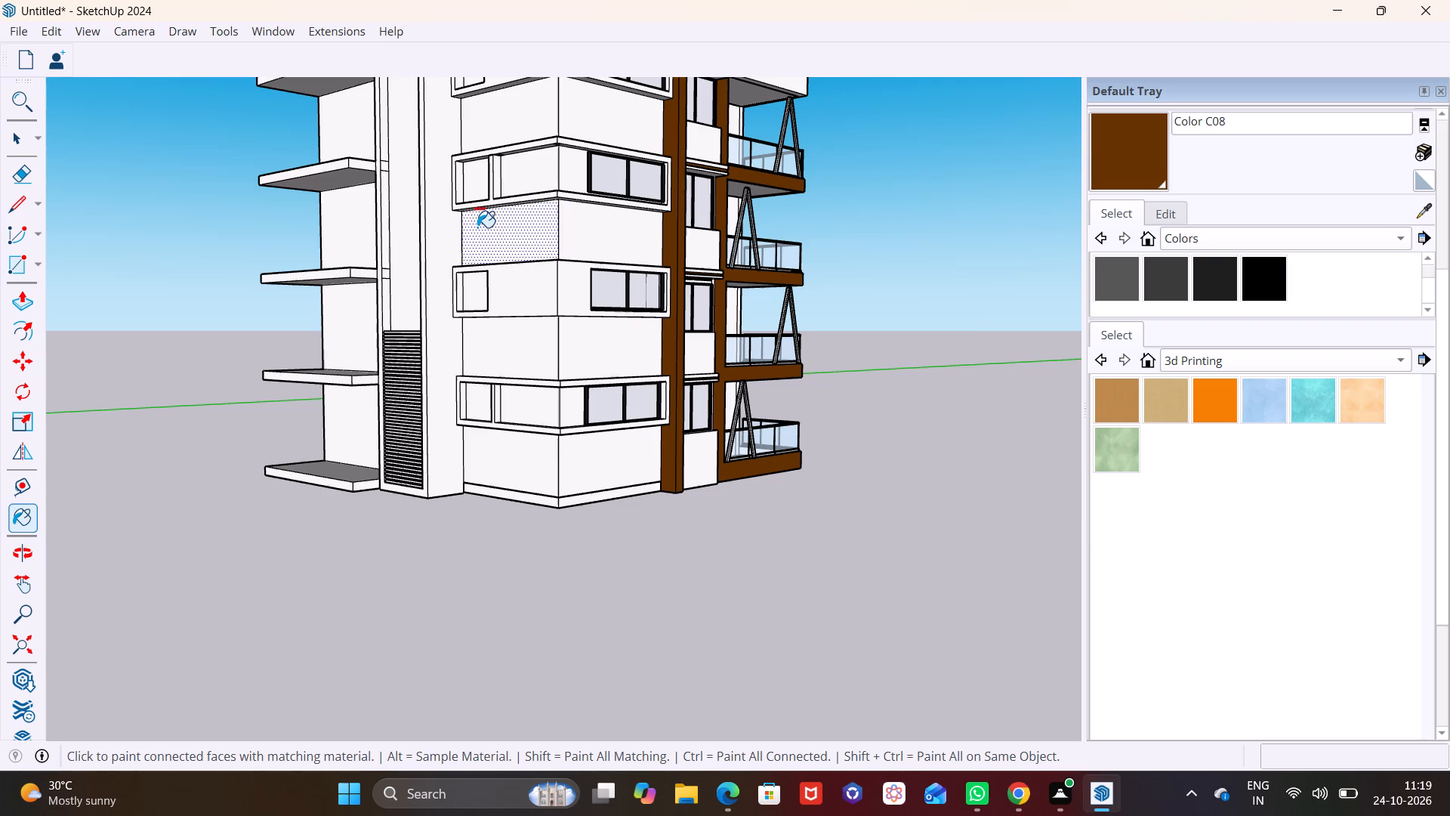
# Undo more of the stacked bars in the recess, down to the level of the second floor slab from the ground.
pyautogui.keyDown('ctrl'); pyautogui.doubleClick(477, 227); pyautogui.keyUp('ctrl')
pyautogui.hotkey('ctrl', 'z')
pyautogui.keyDown('ctrl'); pyautogui.click(477, 227); pyautogui.keyUp('ctrl')
pyautogui.hotkey('ctrl', 'z')
pyautogui.keyDown('ctrl'); pyautogui.doubleClick(477, 227); pyautogui.keyUp('ctrl')
pyautogui.hotkey('ctrl', 'z')
pyautogui.keyDown('ctrl'); pyautogui.doubleClick(477, 227); pyautogui.keyUp('ctrl')
pyautogui.press('z')
pyautogui.doubleClick(477, 227)
pyautogui.press('z')
pyautogui.hotkey('ctrl', 'z')
pyautogui.hotkey('ctrl', 'z')
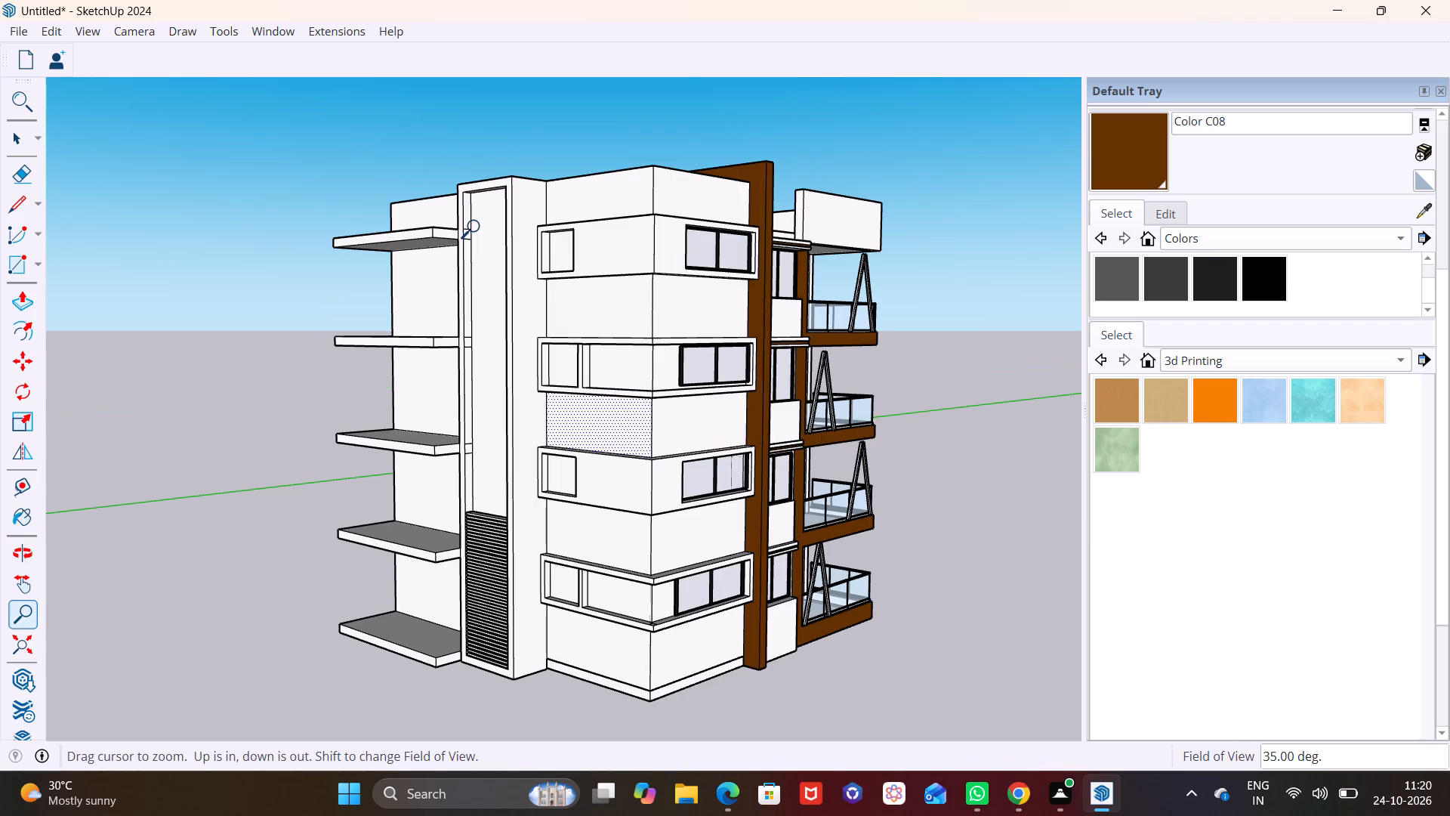
pyautogui.hotkey('ctrl', 'z')
pyautogui.hotkey('ctrl', 'z')
pyautogui.hotkey('ctrl', 'z')
pyautogui.hotkey('ctrl', 'z')
pyautogui.hotkey('ctrl', 'z')
pyautogui.hotkey('ctrl', 'z')
pyautogui.hotkey('ctrl', 'z')
pyautogui.hotkey('ctrl', 'z')
pyautogui.hotkey('ctrl', 'z')
pyautogui.hotkey('ctrl', 'z')
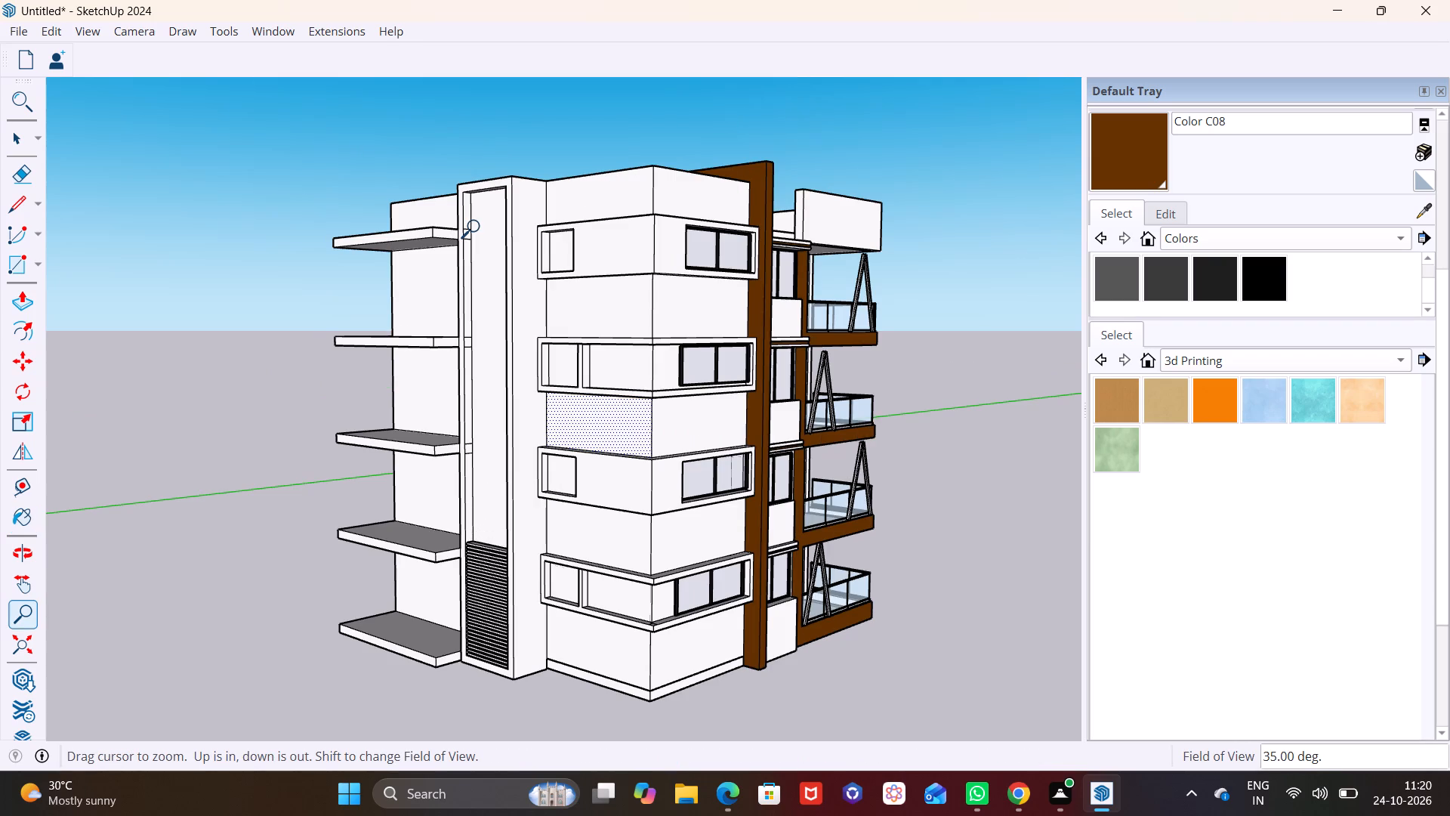
# Undo more of the stacked bars, down to about midway between the lowest and second floor slabs.
pyautogui.hotkey('ctrl', 'z')
pyautogui.hotkey('ctrl', 'z')
pyautogui.hotkey('ctrl', 'z')
pyautogui.hotkey('ctrl', 'z')
pyautogui.hotkey('ctrl', 'z')
pyautogui.hotkey('ctrl', 'z')
pyautogui.hotkey('ctrl', 'z')
pyautogui.hotkey('ctrl', 'z')
pyautogui.hotkey('ctrl', 'z')
pyautogui.hotkey('ctrl', 'z')
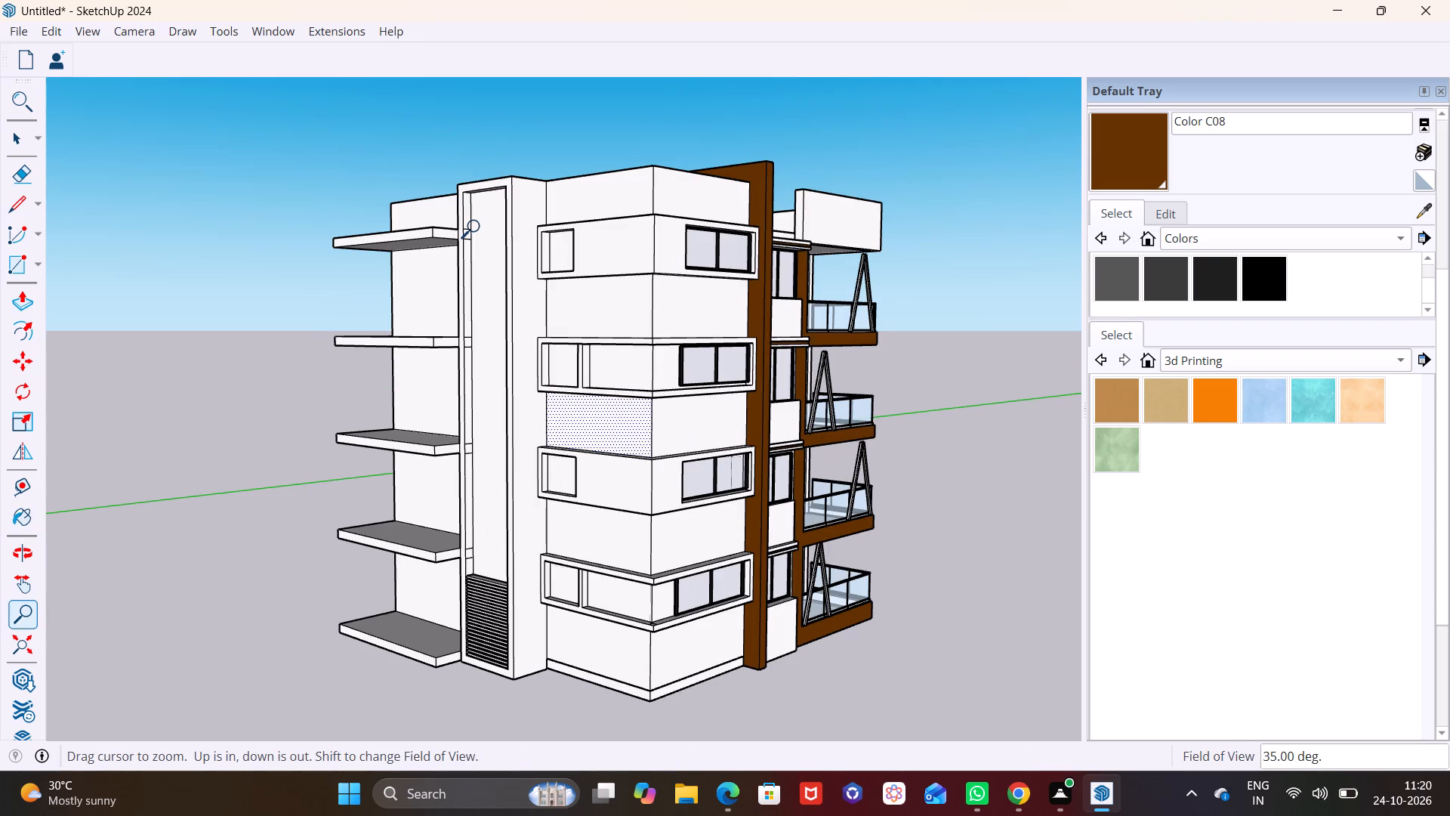
# Undo more of the stacked bars until only a few are left at the foot of the recess.
pyautogui.hotkey('ctrl', 'z')
pyautogui.hotkey('ctrl', 'z')
pyautogui.hotkey('ctrl', 'z')
pyautogui.hotkey('ctrl', 'z')
pyautogui.hotkey('ctrl', 'z')
pyautogui.hotkey('ctrl', 'z')
pyautogui.hotkey('ctrl', 'z')
pyautogui.hotkey('ctrl', 'z')
pyautogui.hotkey('ctrl', 'z')
pyautogui.hotkey('ctrl', 'z')
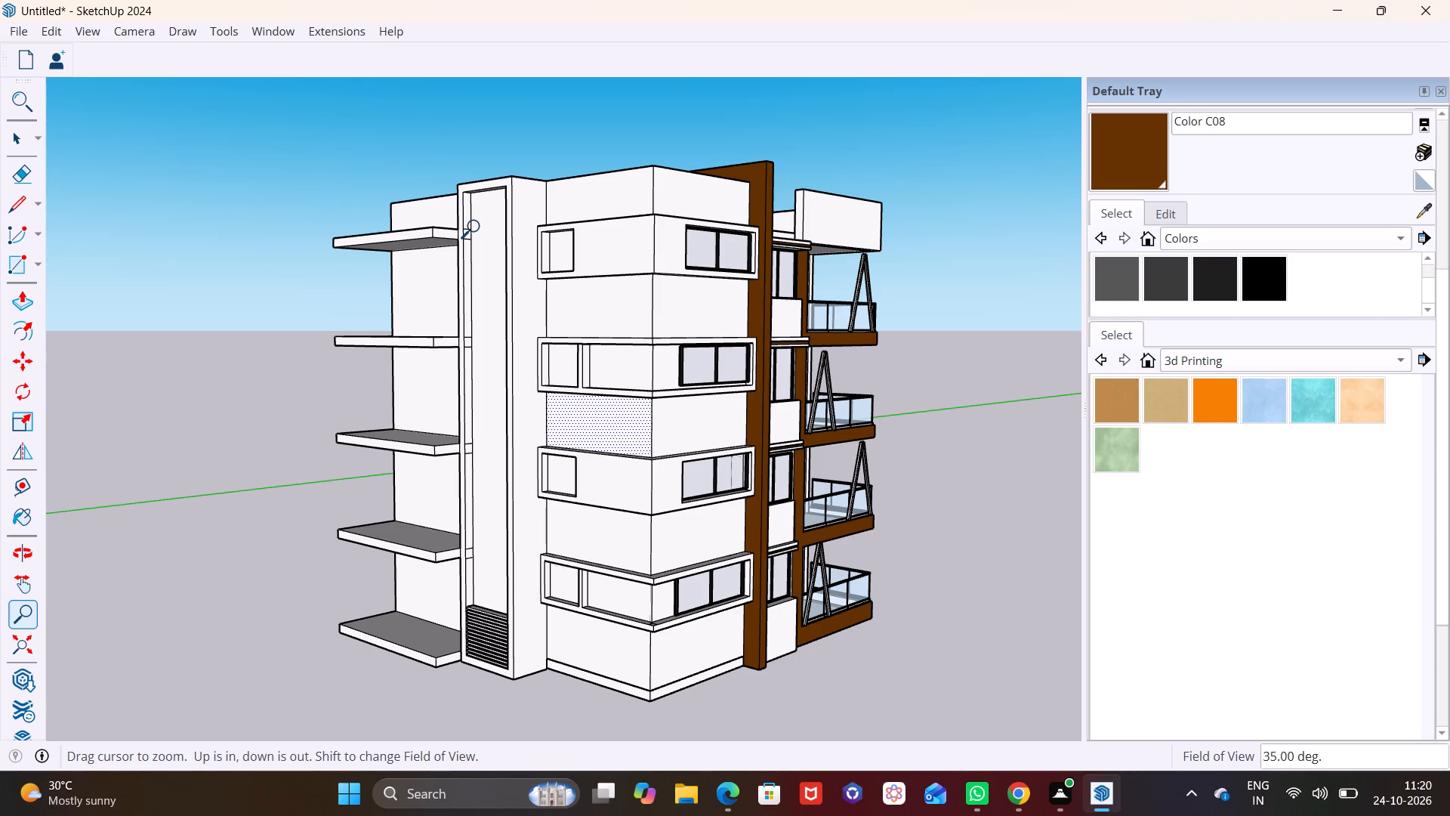
pyautogui.hotkey('ctrl', 'z')
pyautogui.hotkey('ctrl', 'z')
pyautogui.hotkey('ctrl', 'z')
pyautogui.hotkey('ctrl', 'z')
pyautogui.hotkey('ctrl', 'z')
pyautogui.hotkey('ctrl', 'z')
pyautogui.hotkey('ctrl', 'z')
pyautogui.hotkey('ctrl', 'z')
pyautogui.hotkey('ctrl', 'z')
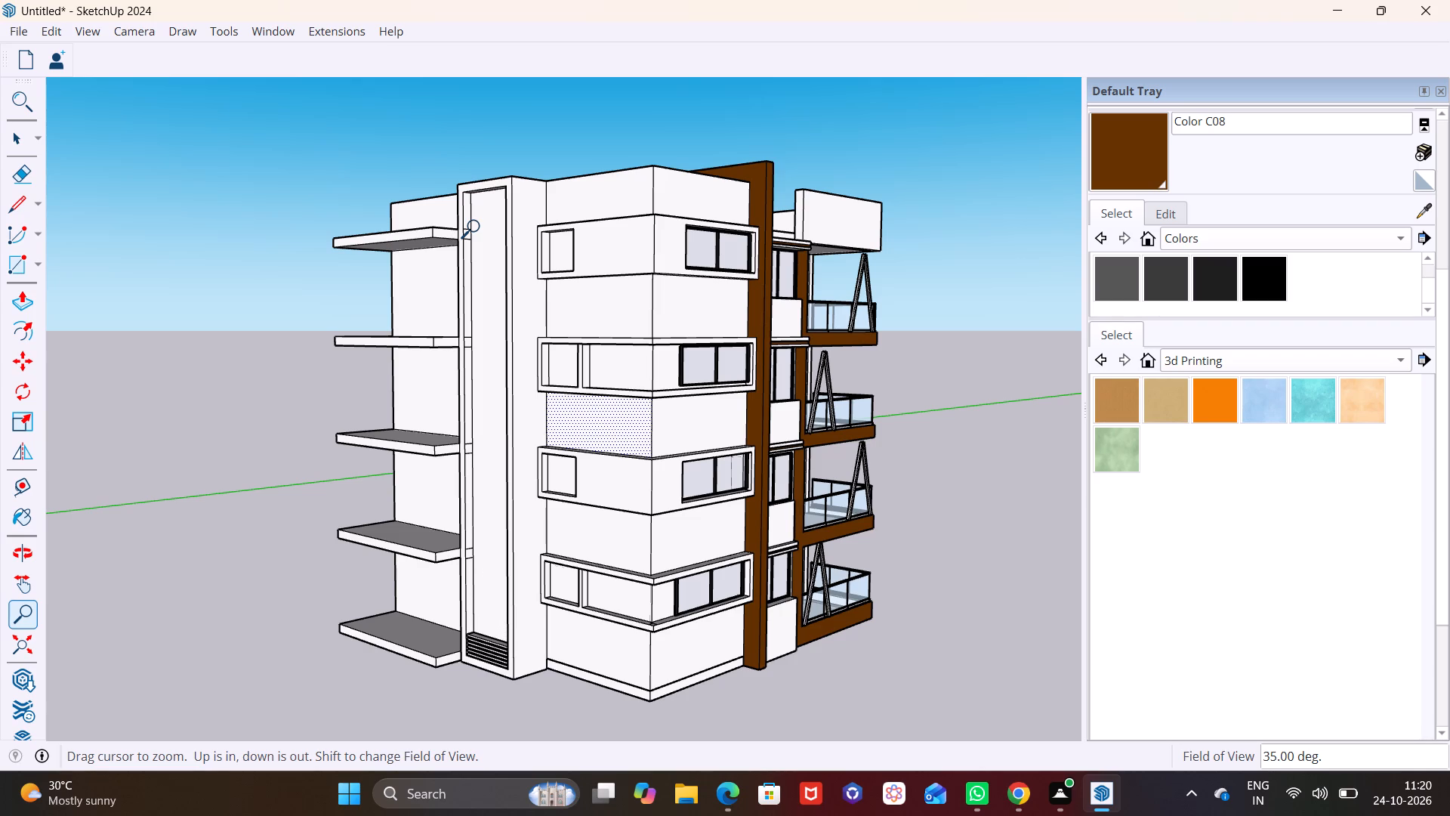
# Undo the last stacked copies so that only the lowest bar is left at the foot of the recess.
pyautogui.hotkey('ctrl', 'z')
pyautogui.hotkey('ctrl', 'z')
pyautogui.hotkey('ctrl', 'z')
pyautogui.hotkey('ctrl', 'z')
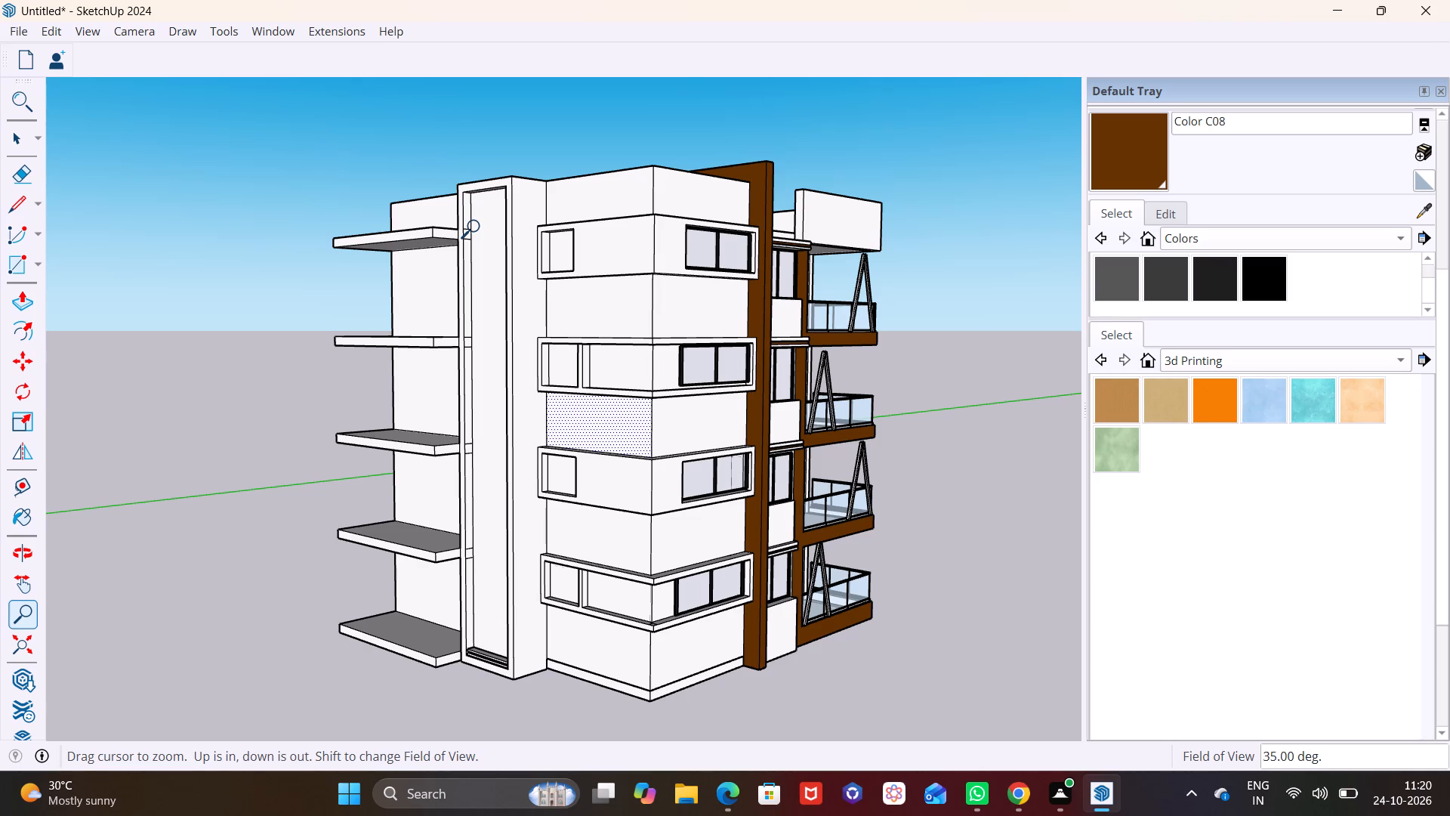
pyautogui.scroll(7, 546, 631)
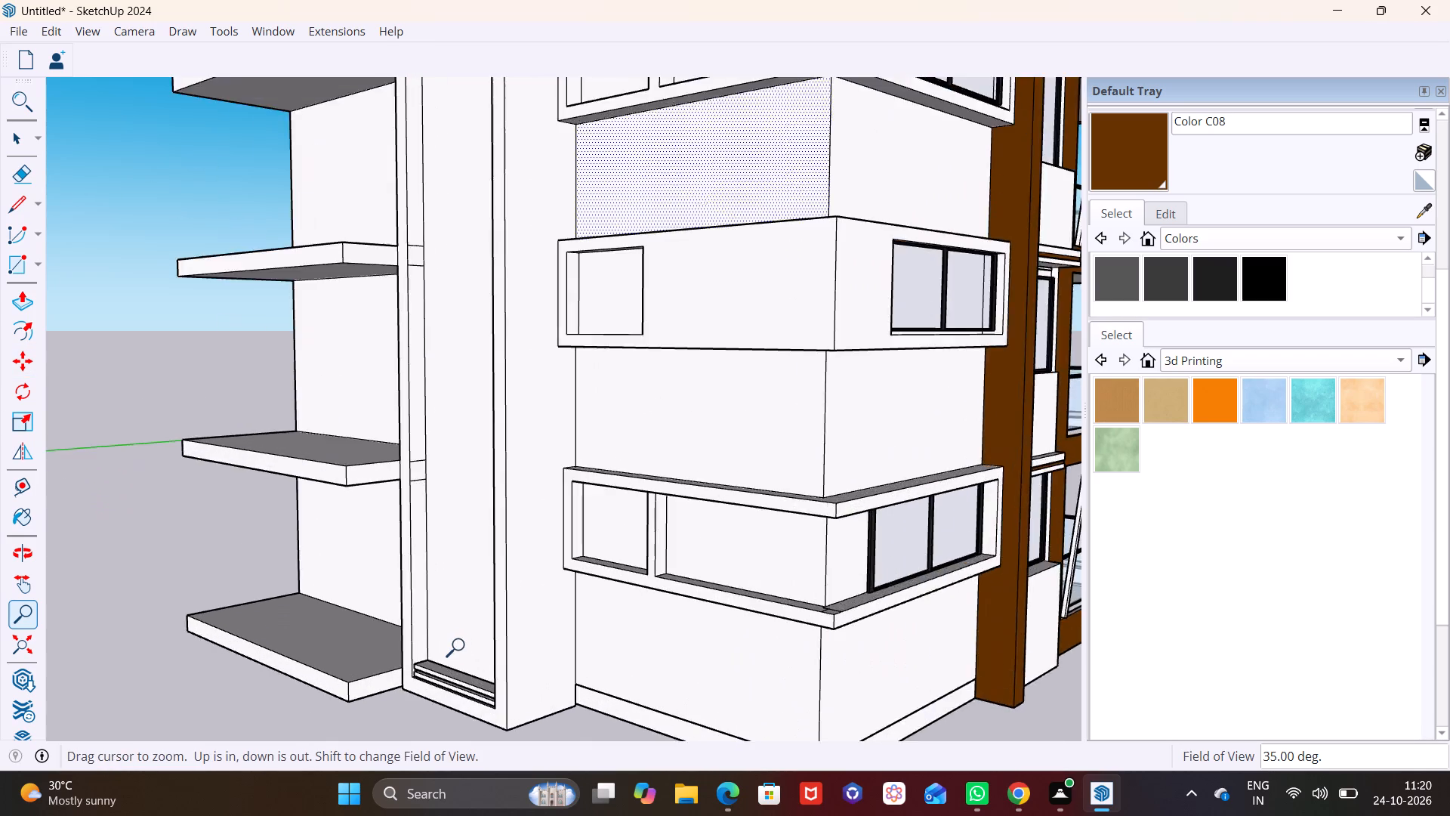
pyautogui.scroll(9, 462, 646)
pyautogui.keyDown('shift'); pyautogui.moveTo(470, 638); pyautogui.dragTo(467, 485, button='middle'); pyautogui.keyUp('shift')
pyautogui.scroll(4, 427, 486)
pyautogui.hotkey('ctrl', 'z')
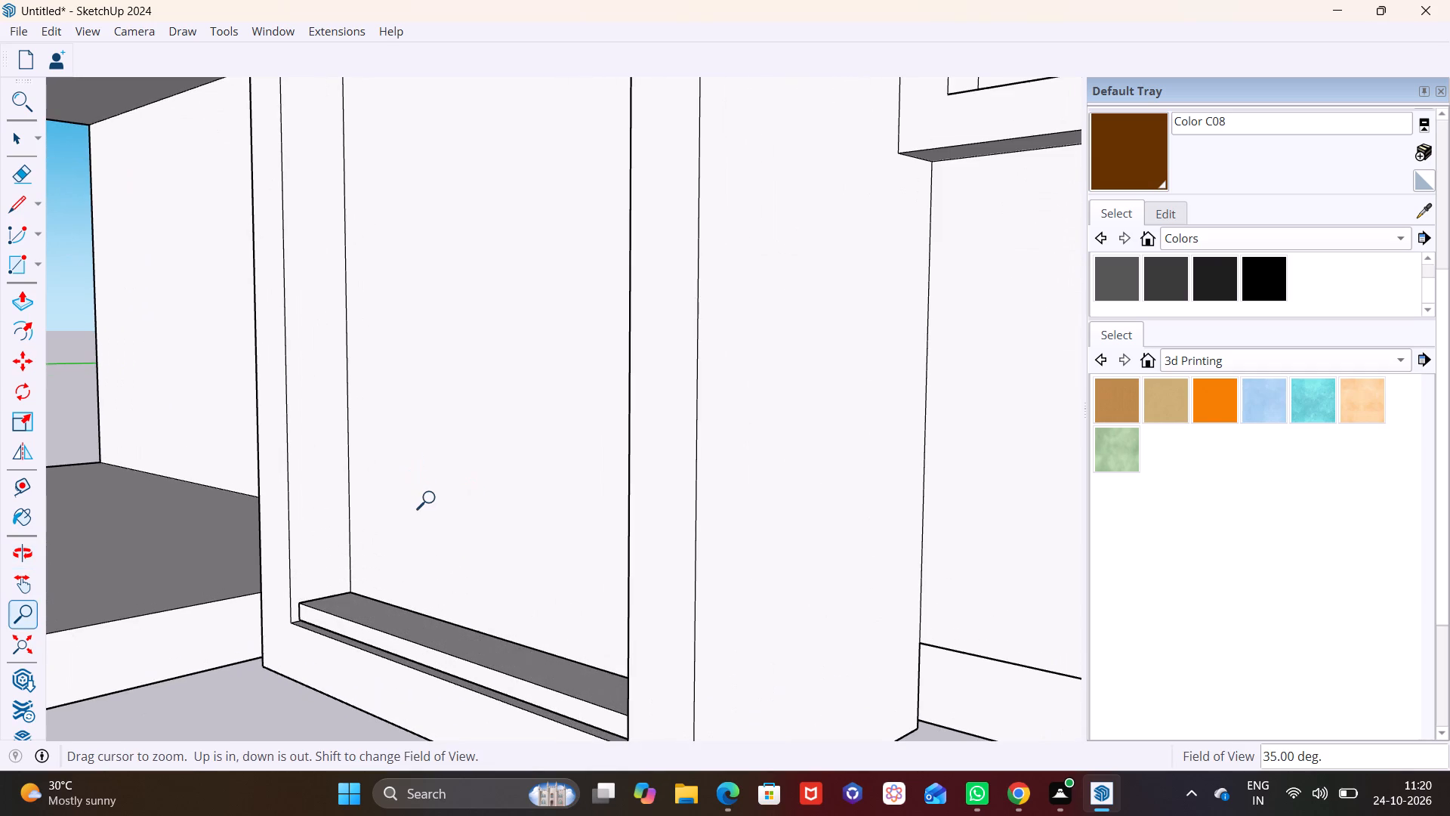
# Copy the lowest bar about 5 1/2" straight up along the recess's back edge and array it as 30 copies.
pyautogui.scroll(6, 430, 622)
pyautogui.keyDown('shift'); pyautogui.moveTo(443, 626); pyautogui.dragTo(426, 465, button='middle'); pyautogui.keyUp('shift')
pyautogui.press('space')
pyautogui.click(429, 510)
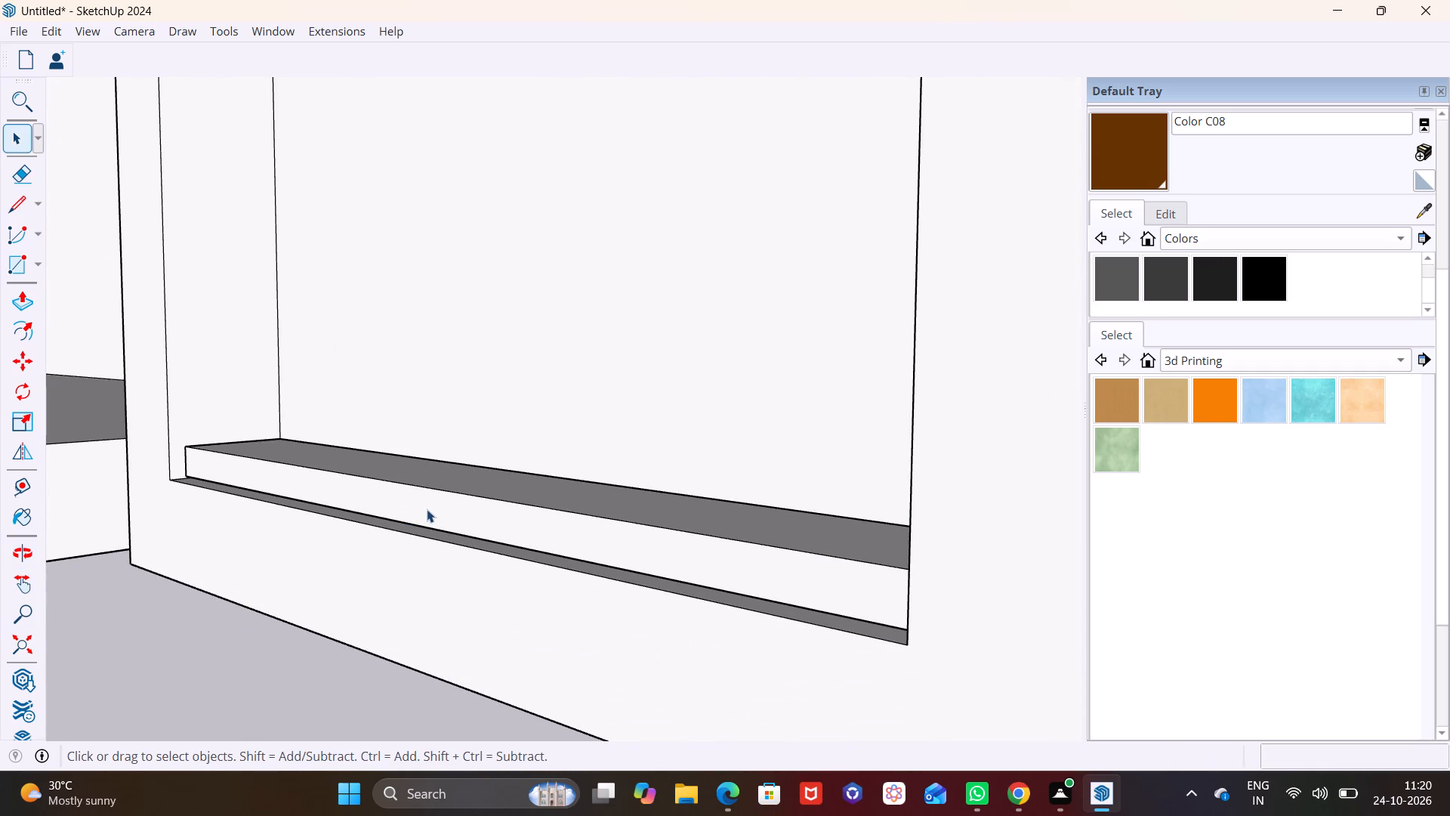
pyautogui.press('m')
pyautogui.moveTo(319, 458); pyautogui.dragTo(248, 510, button='middle')
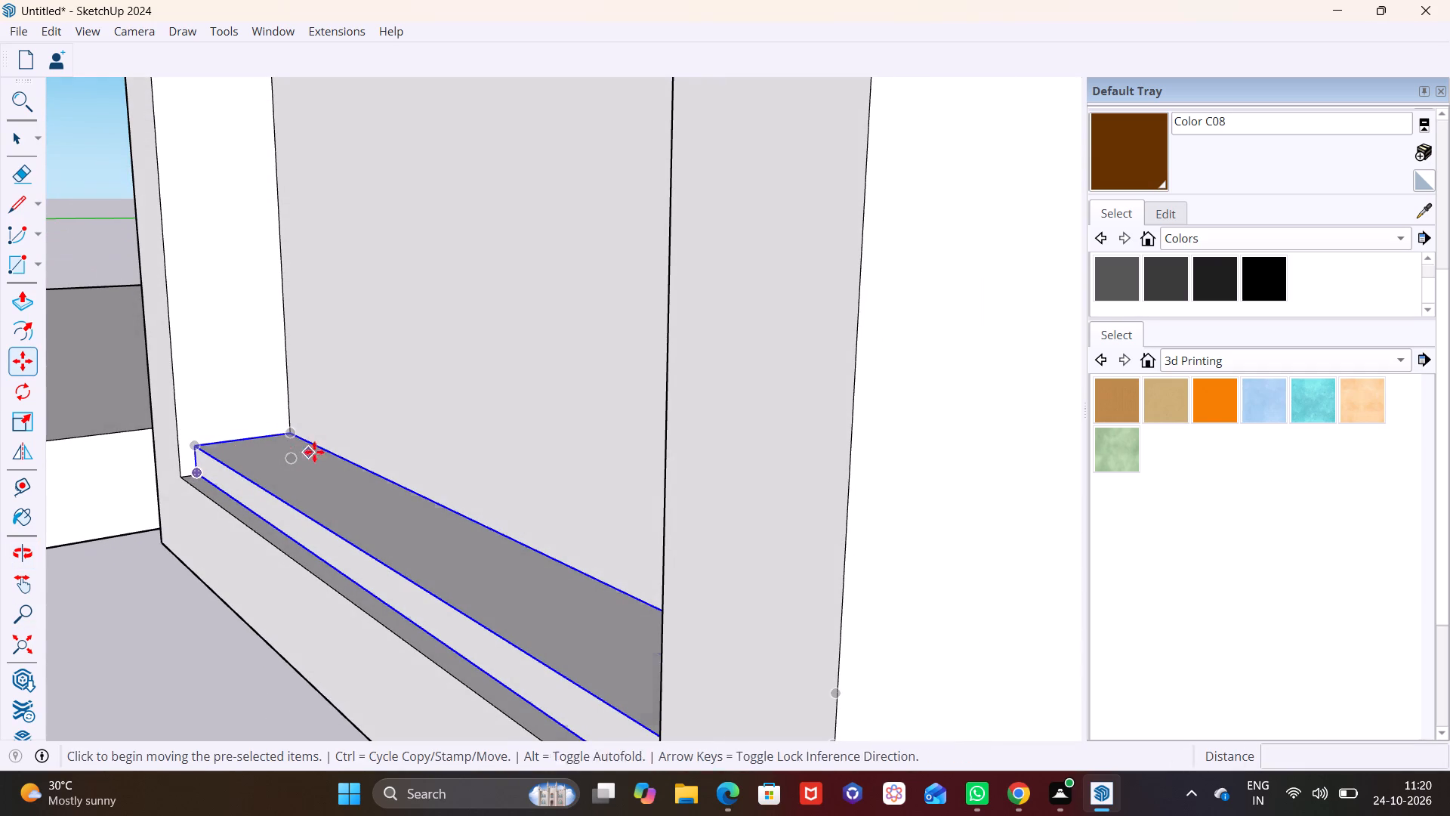
pyautogui.click(289, 433)
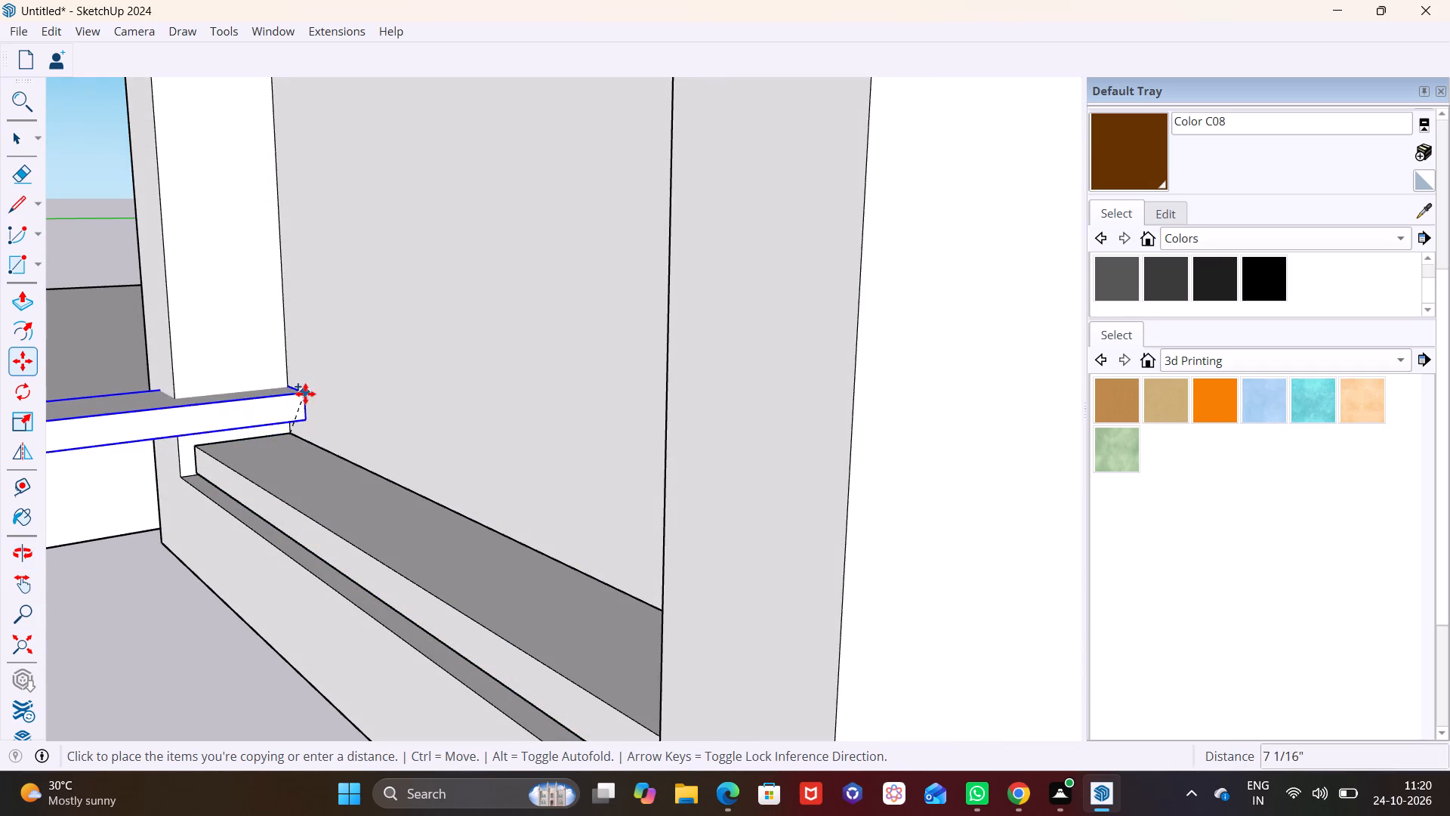
pyautogui.moveTo(289, 358); pyautogui.dragTo(403, 331, button='middle')
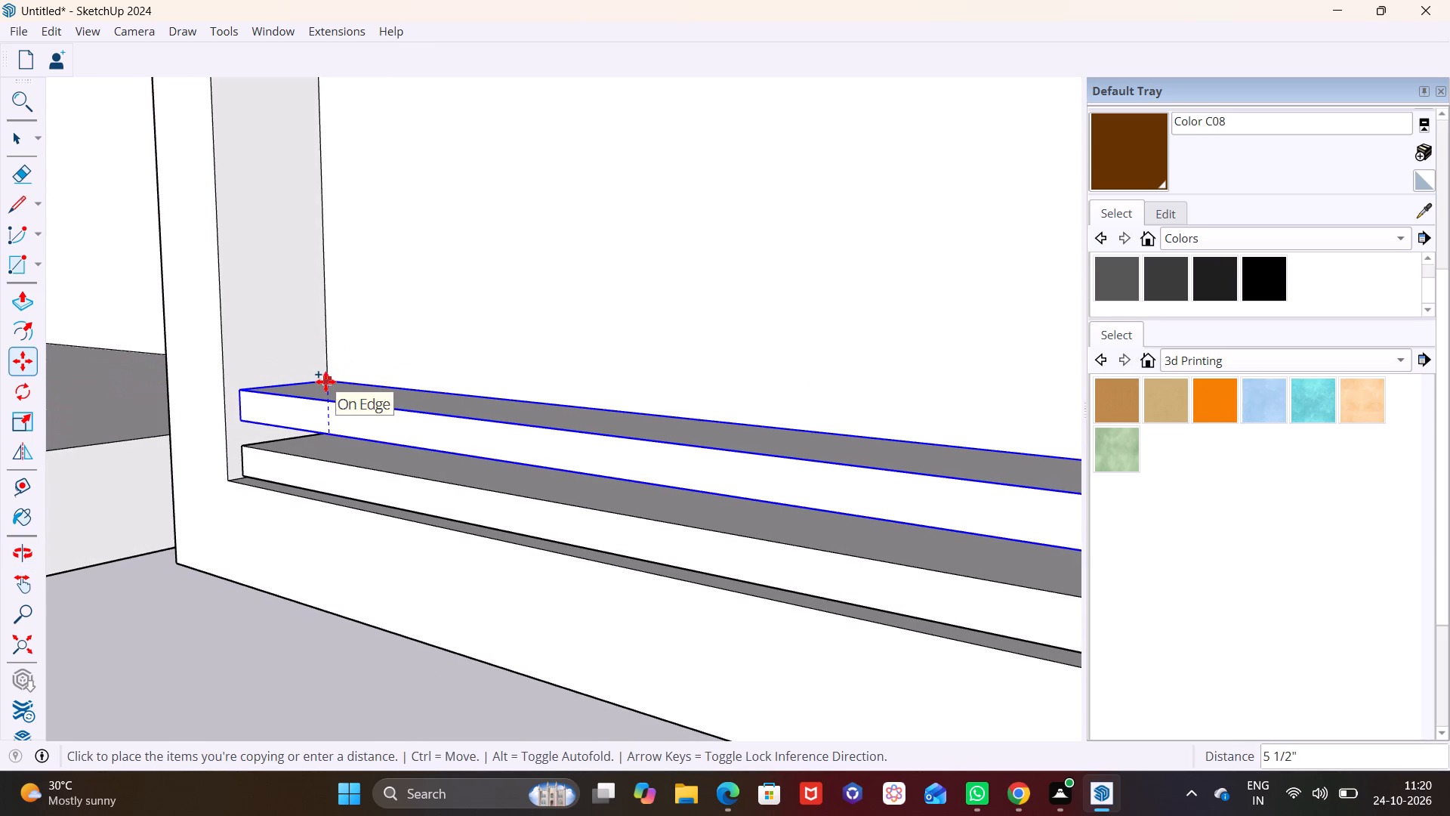
pyautogui.click(325, 382)
pyautogui.write('*30')
pyautogui.press('Return')
pyautogui.scroll(-10, 363, 407)
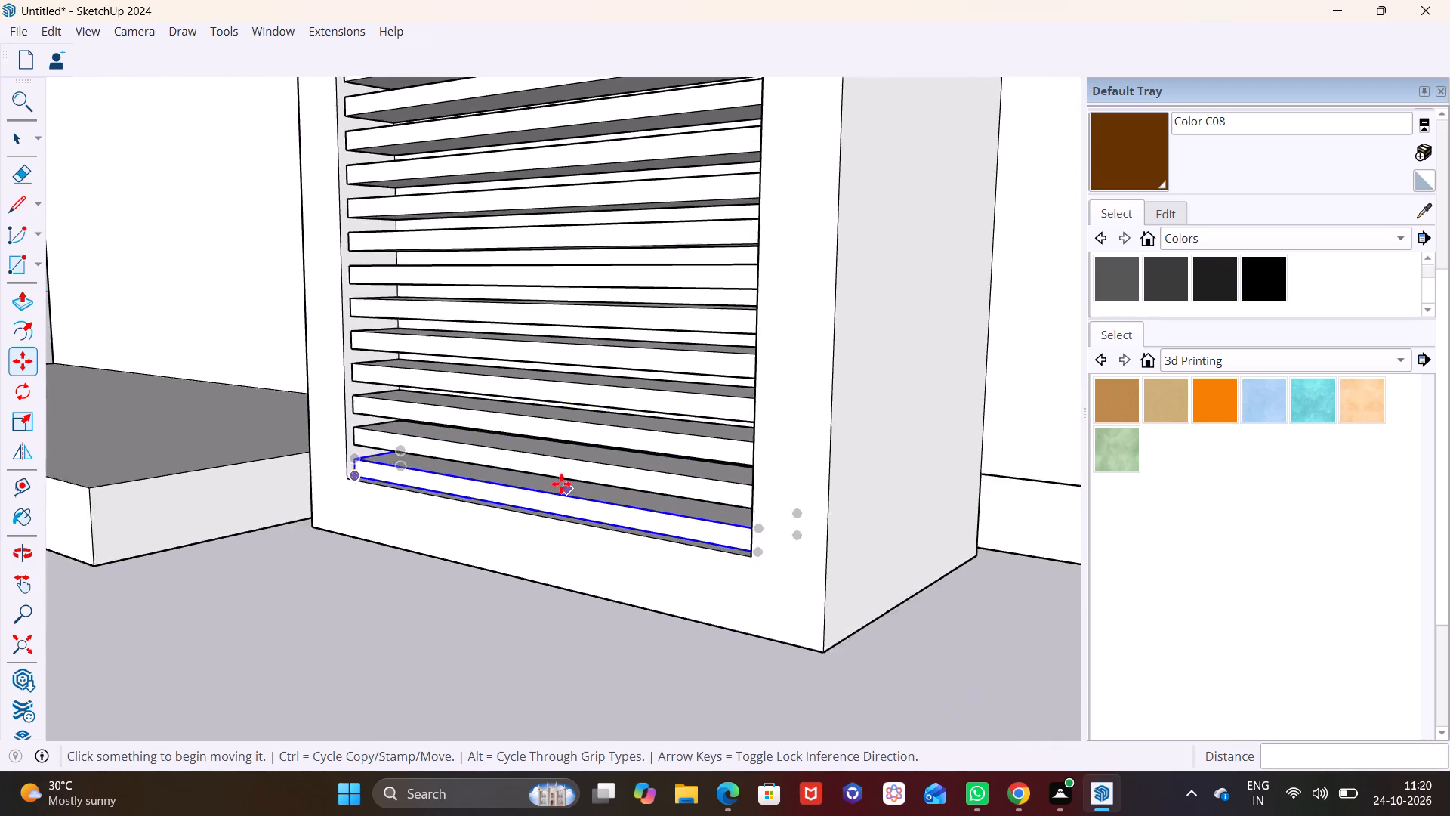
pyautogui.scroll(-12, 561, 484)
pyautogui.press('space')
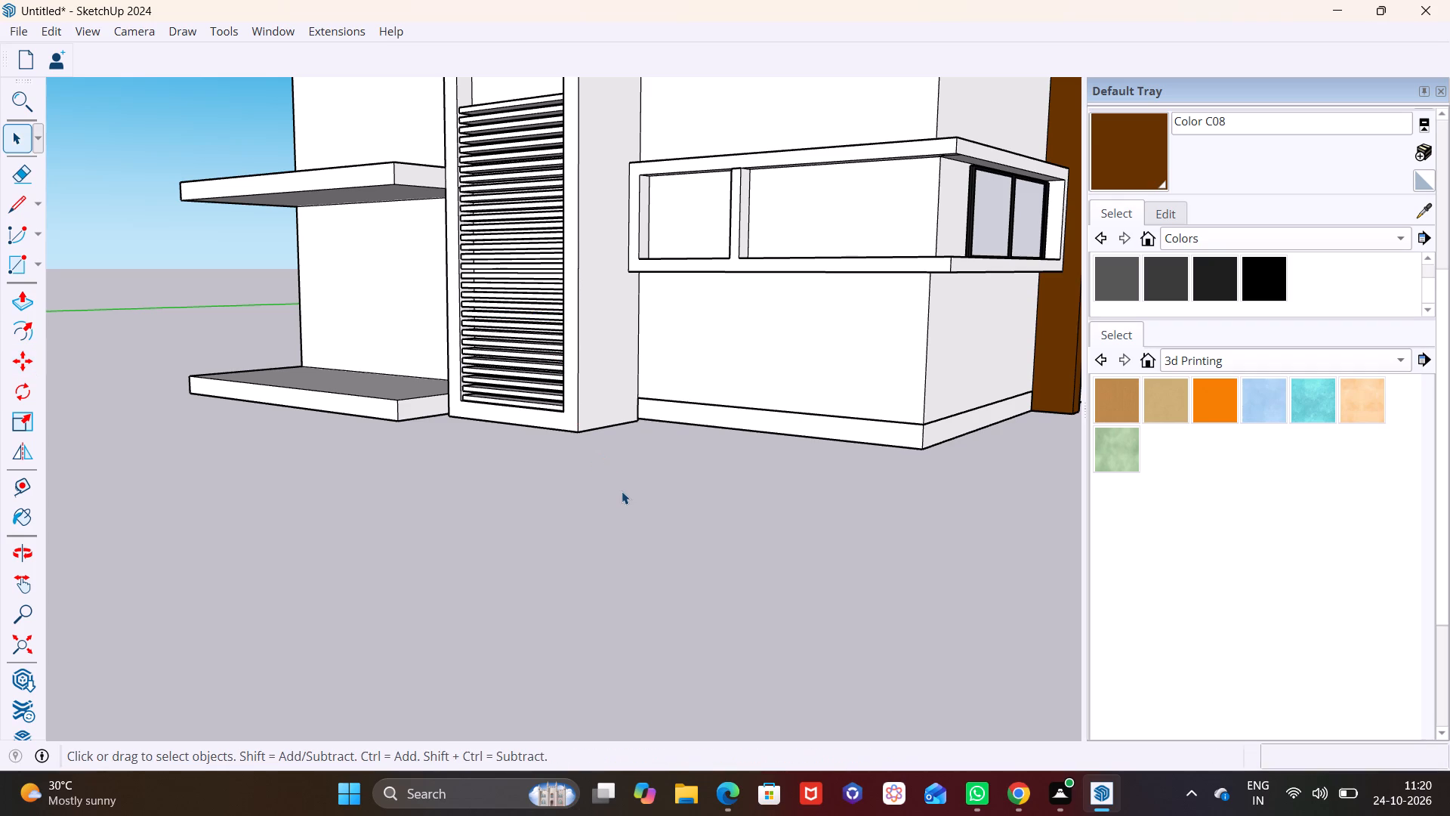
pyautogui.click(622, 491)
# Copy the topmost bar about 5 15/16" straight up the recess and array it as 50 copies.
pyautogui.keyDown('shift'); pyautogui.moveTo(538, 177); pyautogui.dragTo(481, 654, button='middle'); pyautogui.keyUp('shift')
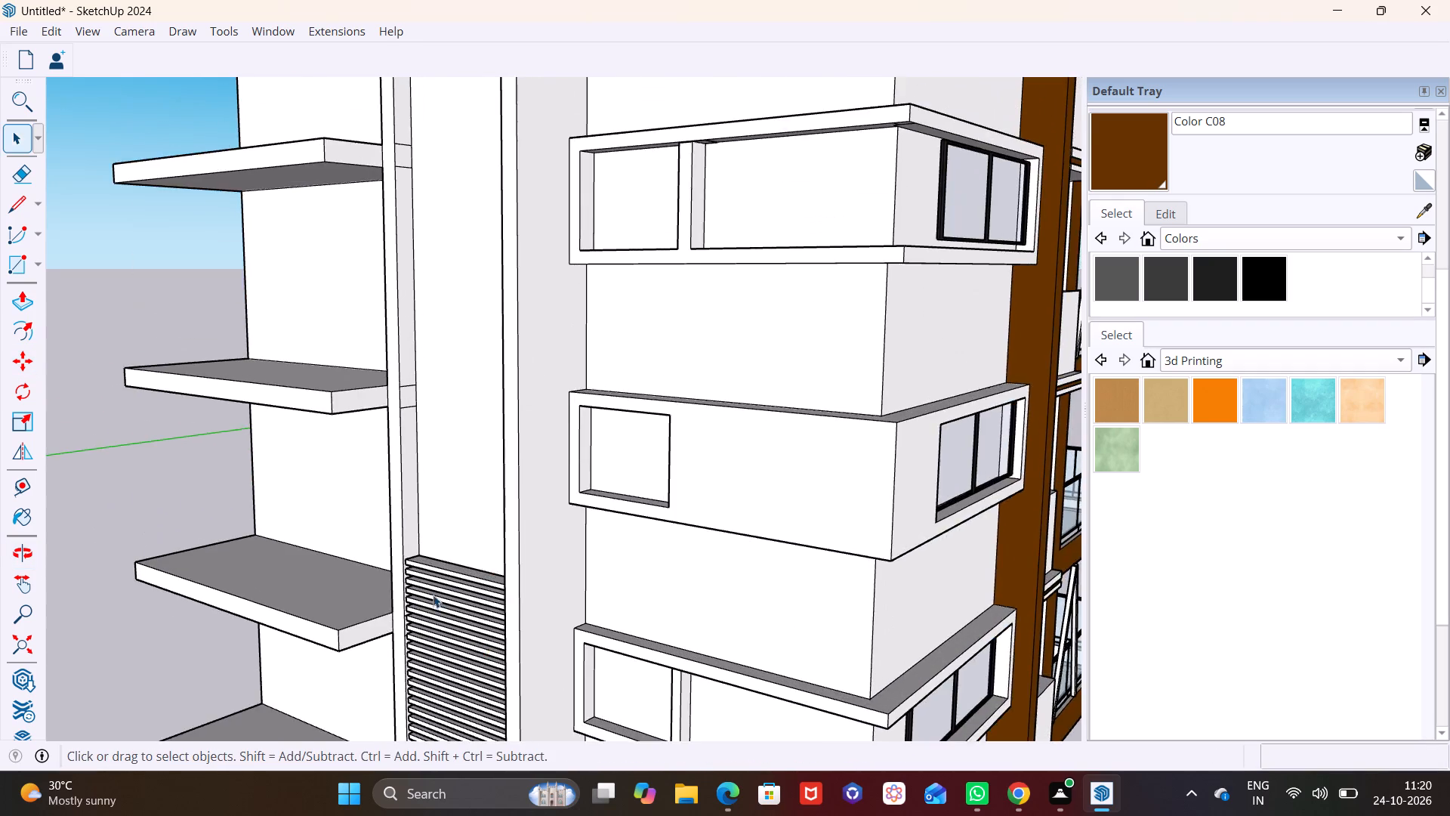
pyautogui.scroll(11, 433, 595)
pyautogui.click(439, 521)
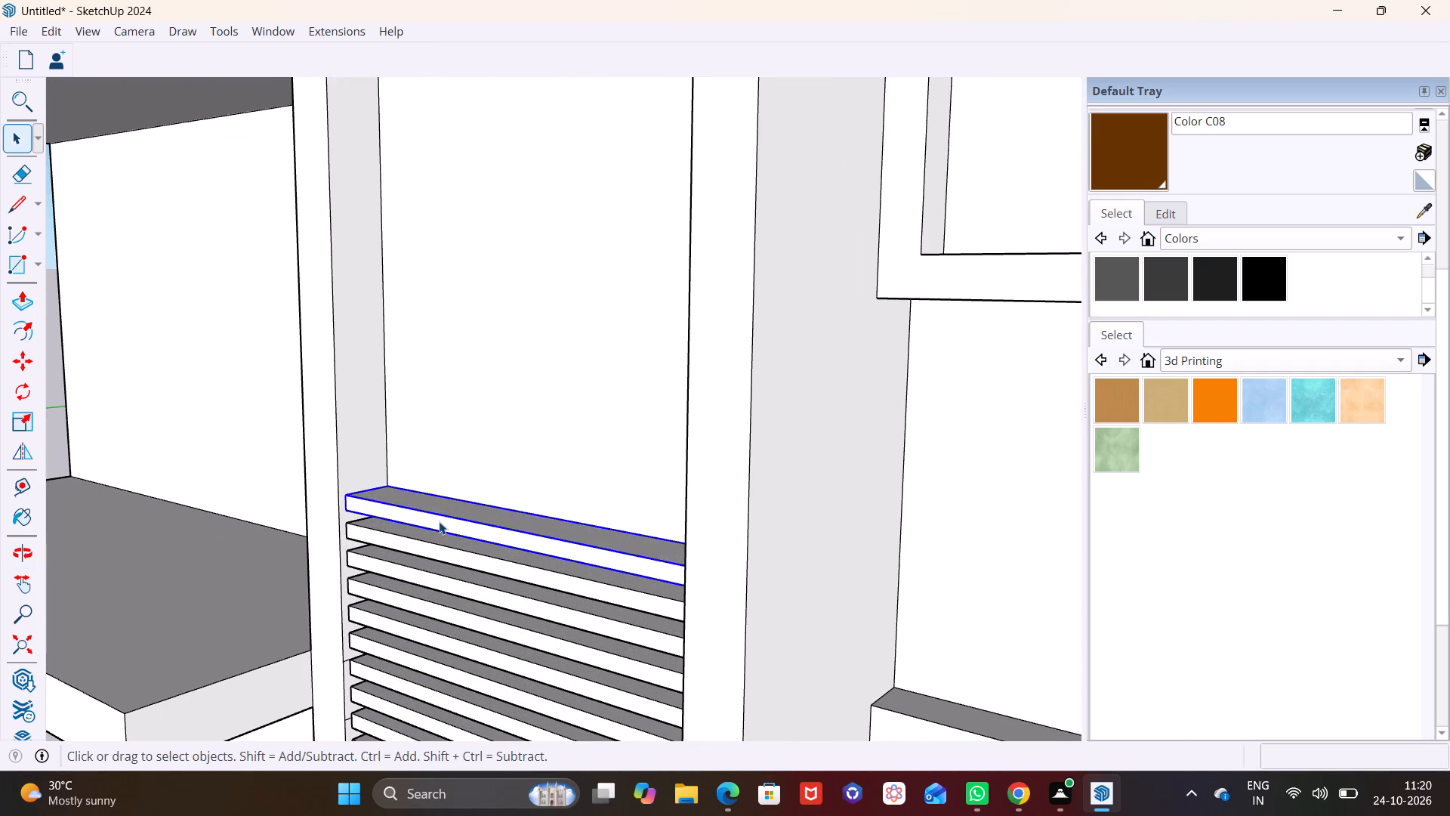
pyautogui.press('m')
pyautogui.click(391, 483)
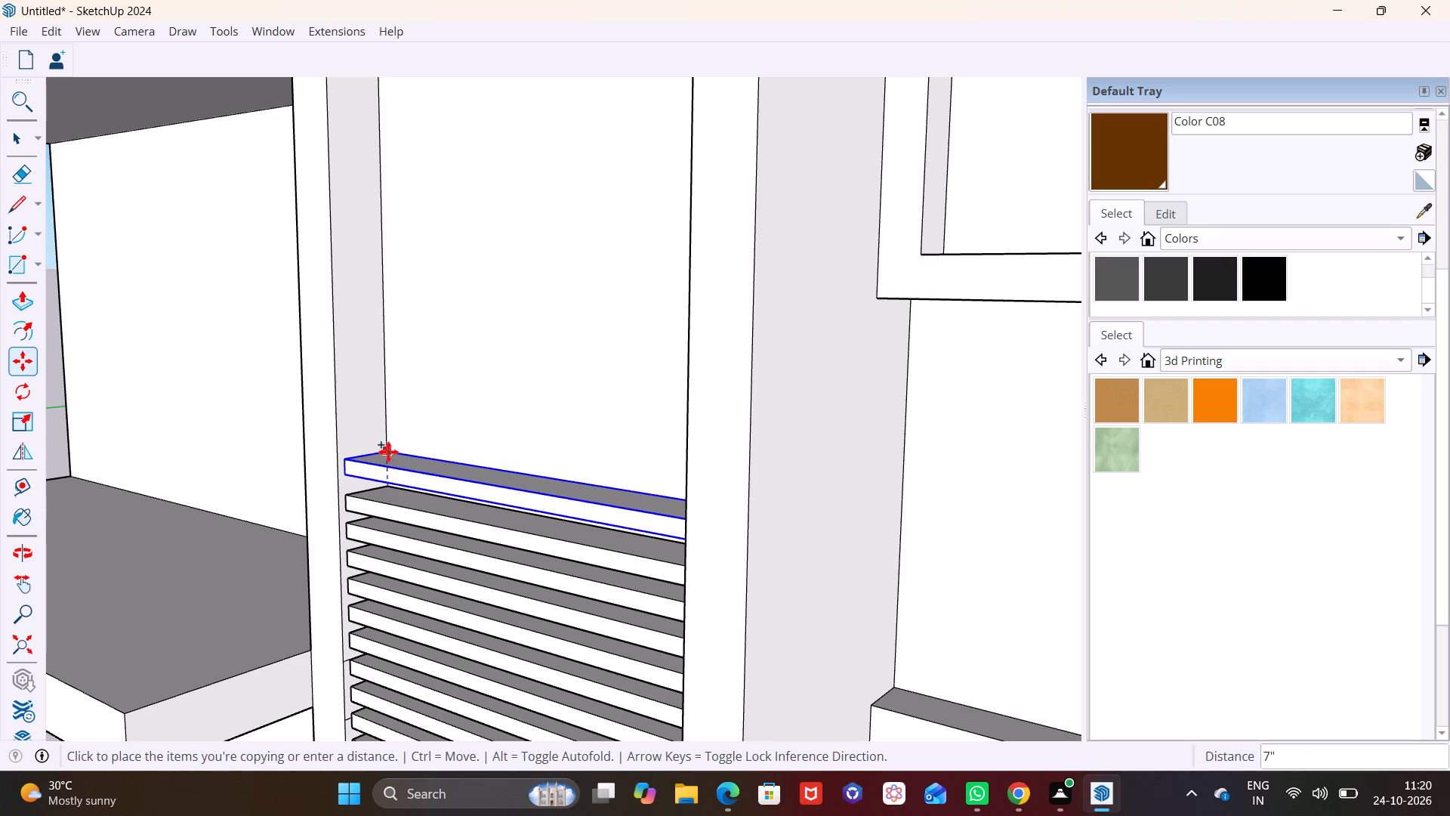
pyautogui.click(387, 458)
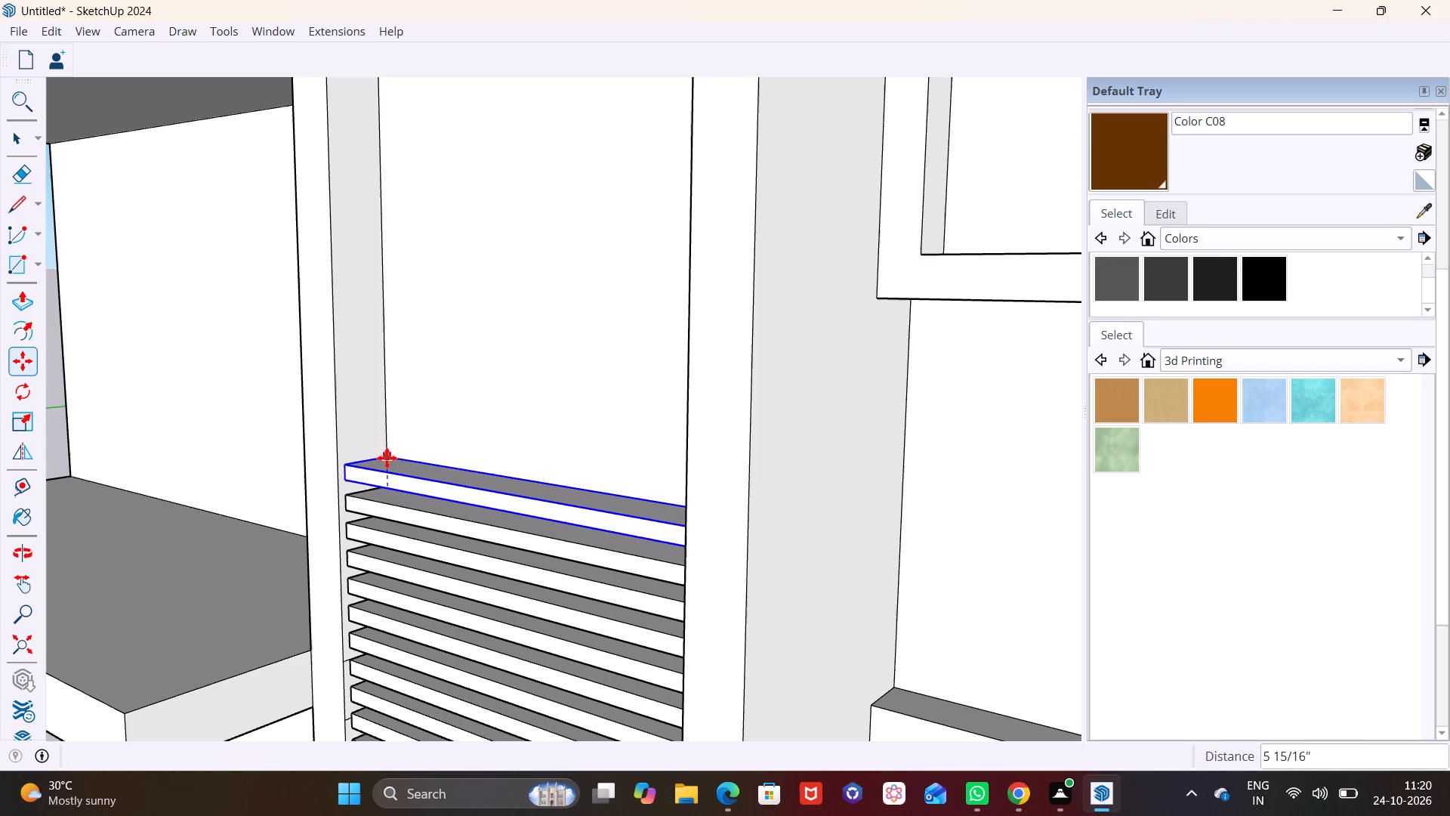
pyautogui.write('*50')
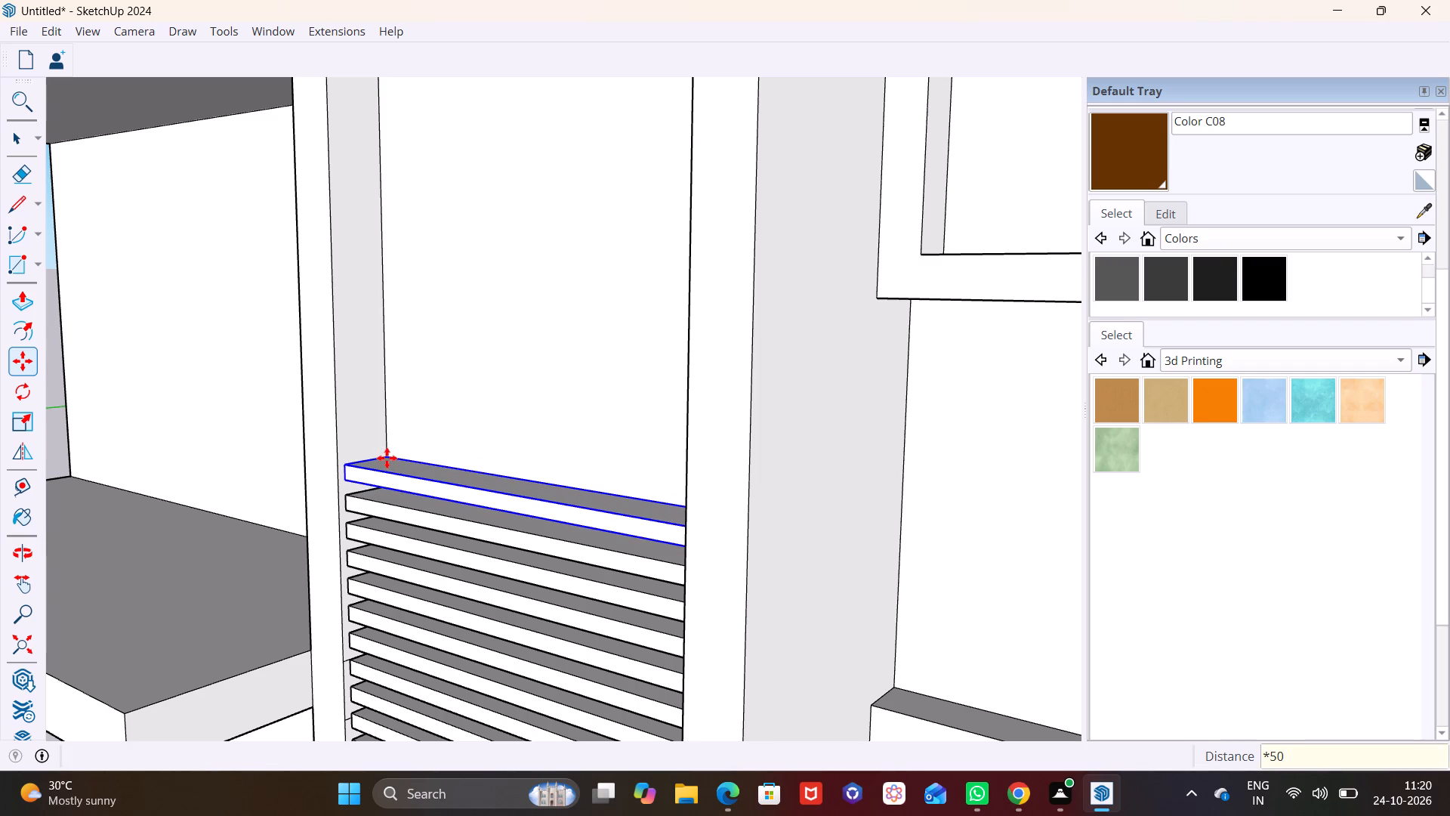
pyautogui.press('Return')
# Copy the new topmost bar about 4 13/16" straight up the recess and array it as 20 copies.
pyautogui.scroll(-19, 389, 458)
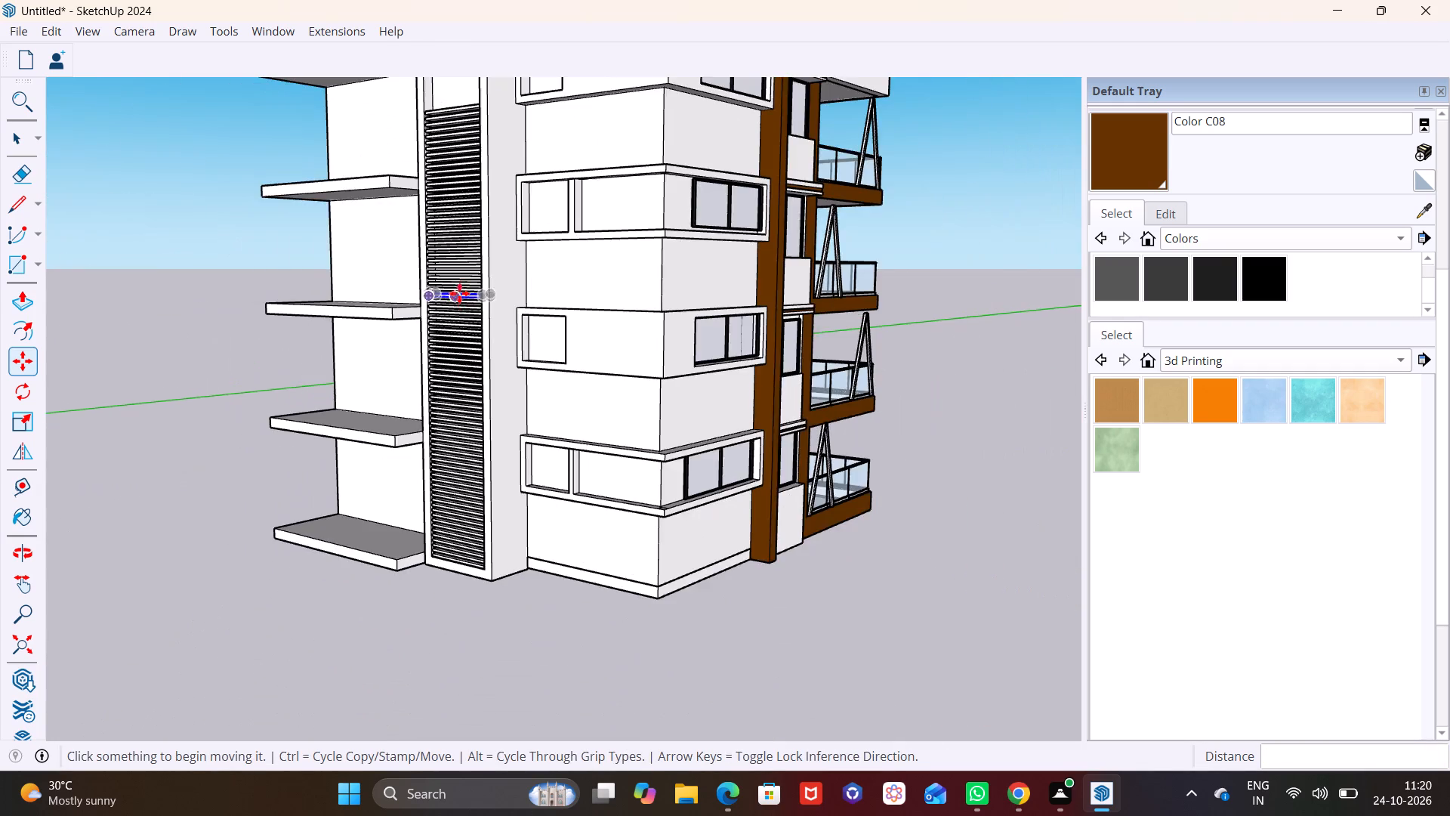
pyautogui.keyDown('shift'); pyautogui.scroll(1, 453, 267); pyautogui.keyUp('shift')
pyautogui.keyDown('shift'); pyautogui.moveTo(452, 266); pyautogui.dragTo(358, 560, button='middle'); pyautogui.keyUp('shift')
pyautogui.scroll(20, 330, 397)
pyautogui.scroll(1, 330, 397)
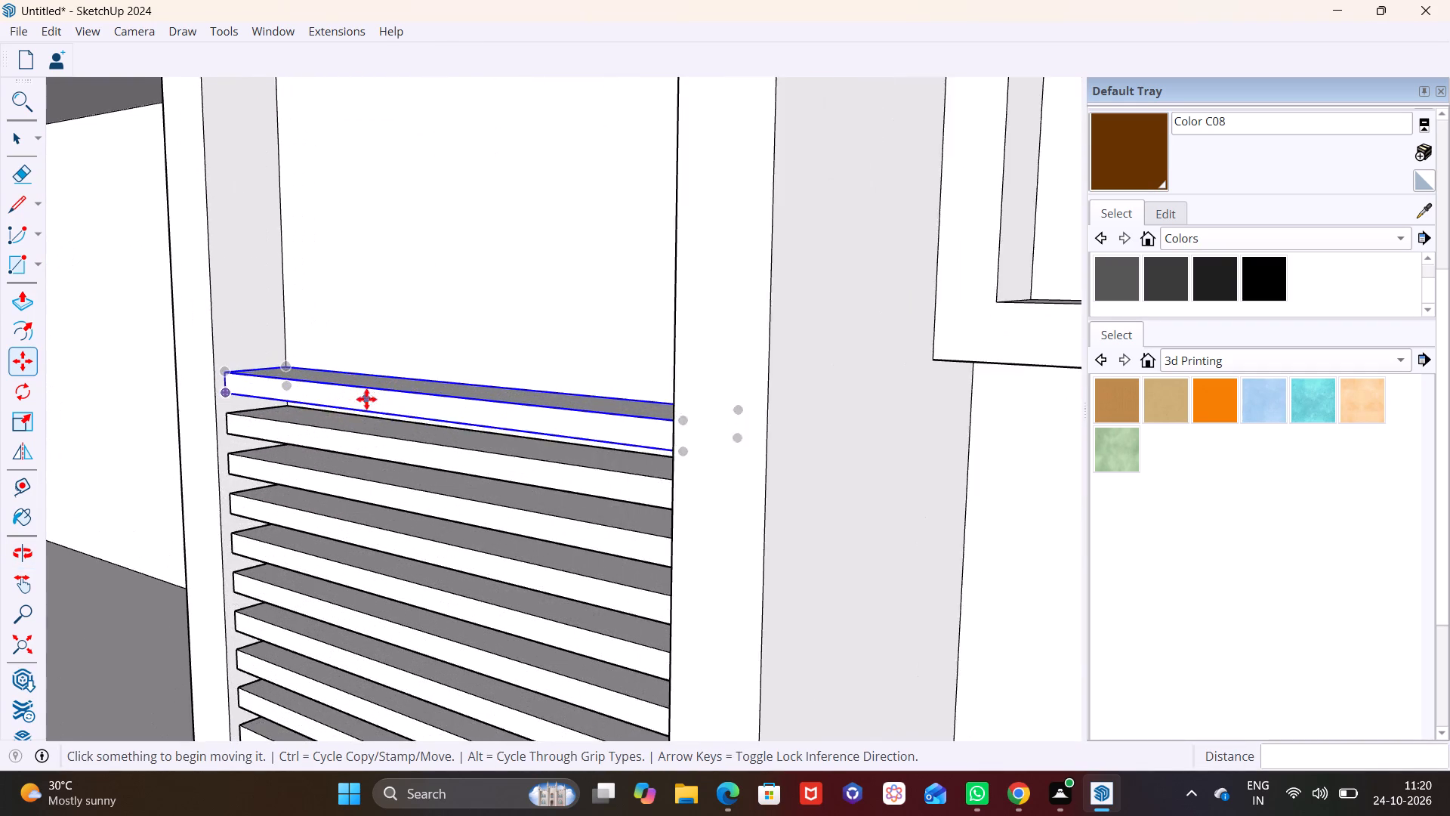
pyautogui.scroll(3, 366, 399)
pyautogui.click(258, 353)
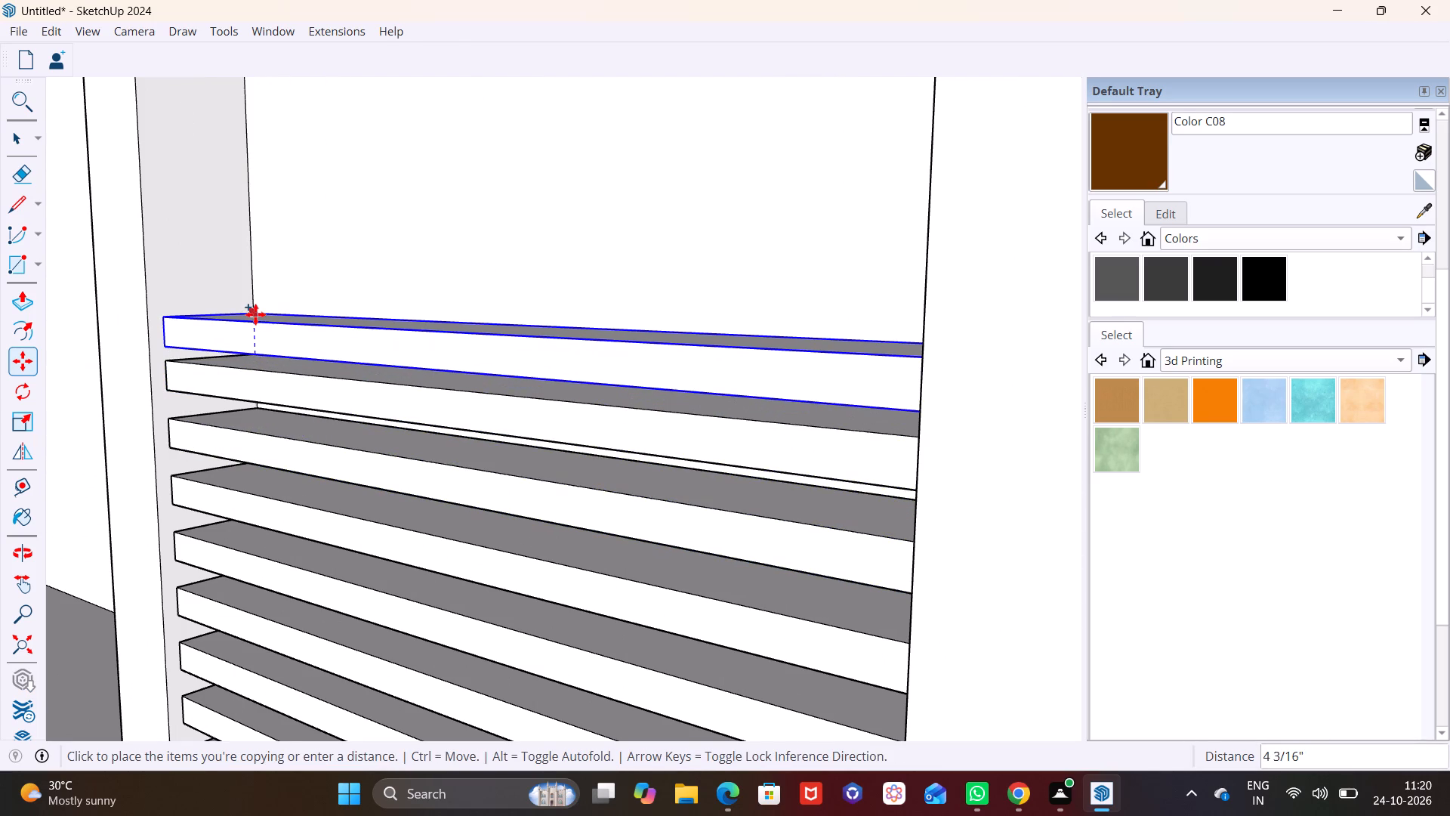
pyautogui.click(255, 311)
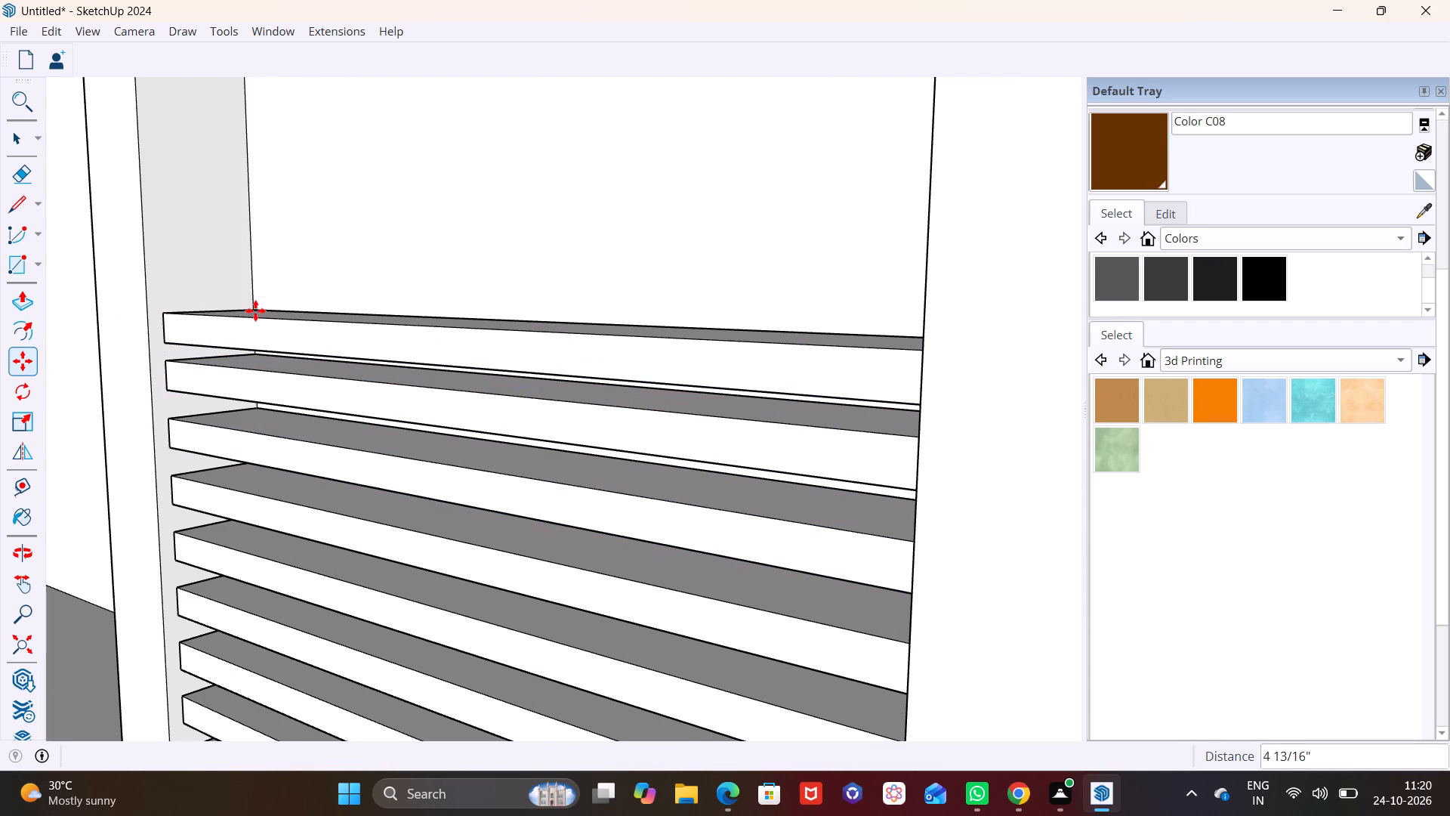
pyautogui.write('*20')
pyautogui.press('Return')
# Copy the topmost bar upward three times in succession, about 4 to 5 inches apart, filling the recess up to its top edge.
pyautogui.scroll(-7, 264, 313)
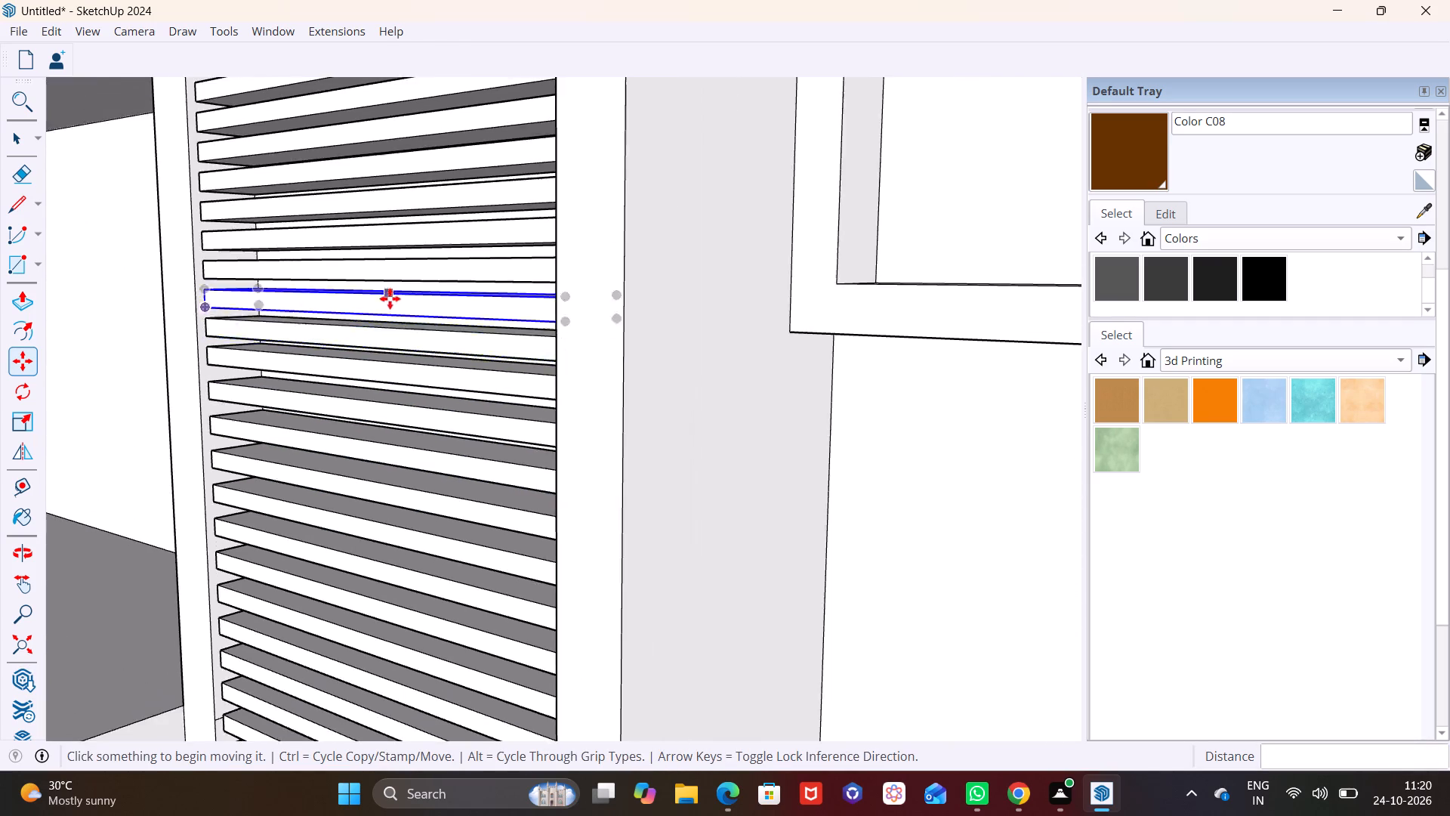
pyautogui.scroll(-9, 390, 298)
pyautogui.keyDown('shift'); pyautogui.moveTo(398, 217); pyautogui.dragTo(369, 530, button='middle'); pyautogui.keyUp('shift')
pyautogui.scroll(9, 299, 367)
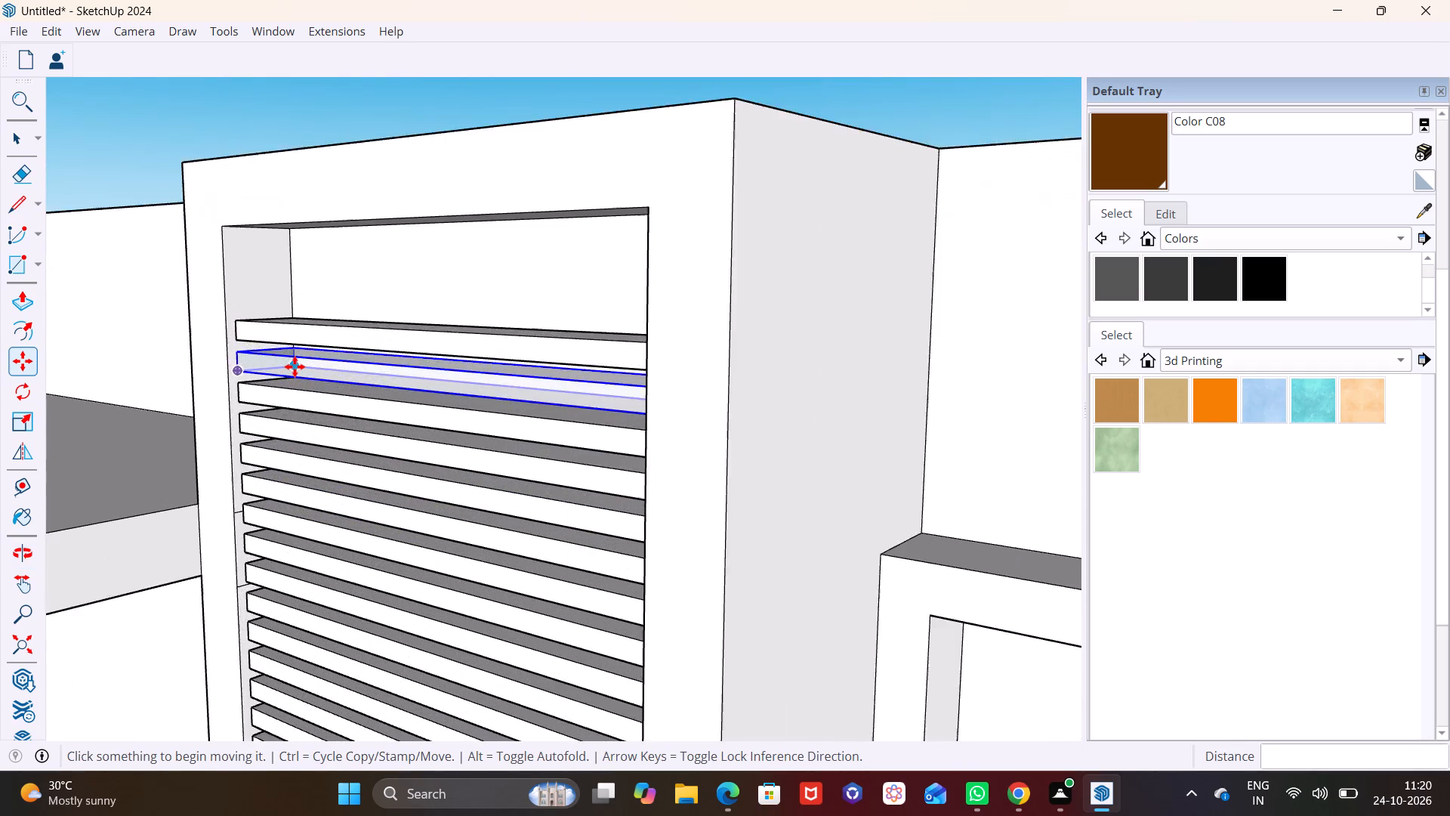
pyautogui.scroll(2, 295, 366)
pyautogui.keyDown('shift'); pyautogui.moveTo(303, 383); pyautogui.dragTo(290, 432, button='middle'); pyautogui.keyUp('shift')
pyautogui.press('space')
pyautogui.click(288, 384)
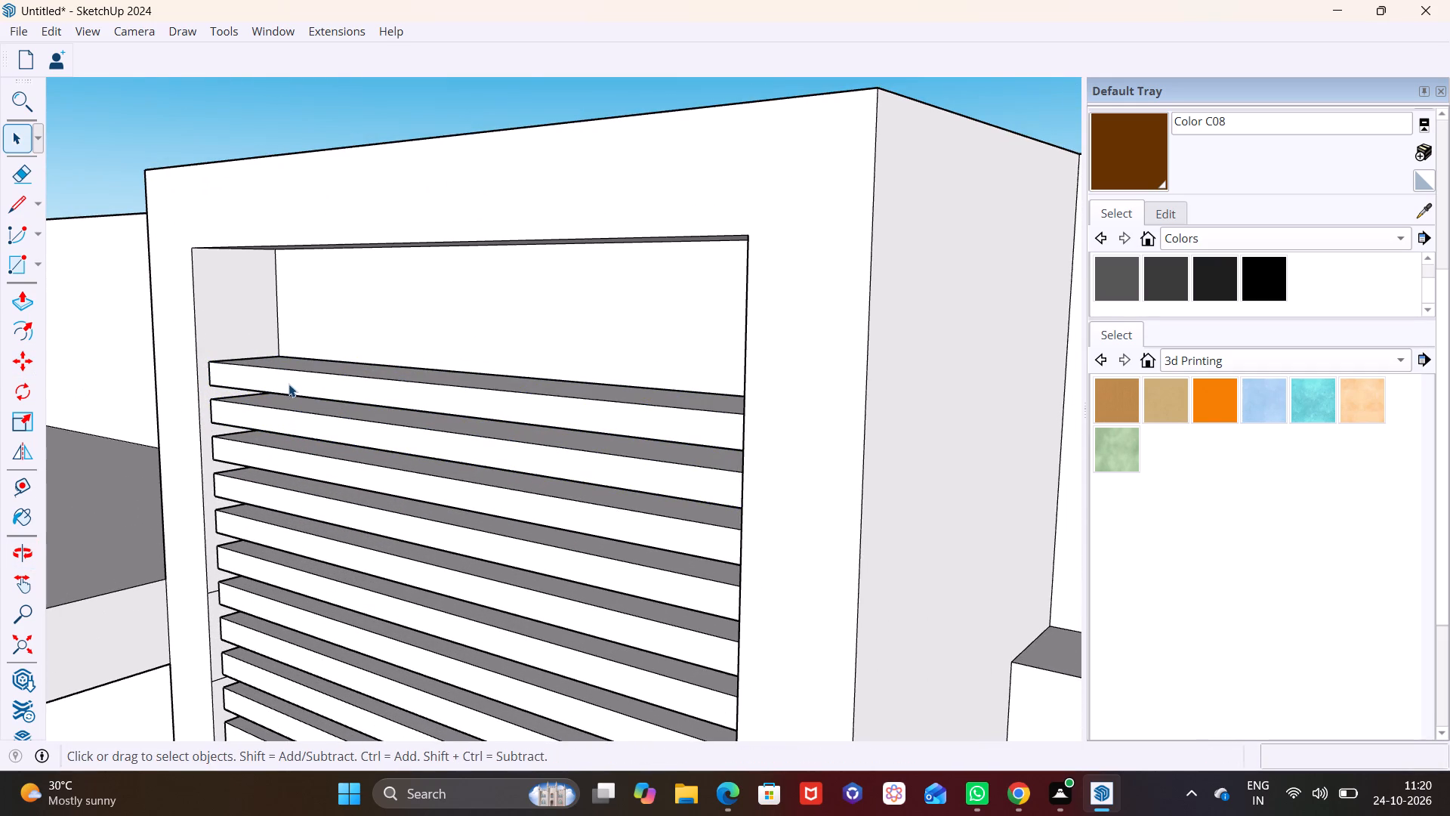
pyautogui.press('m')
pyautogui.click(275, 349)
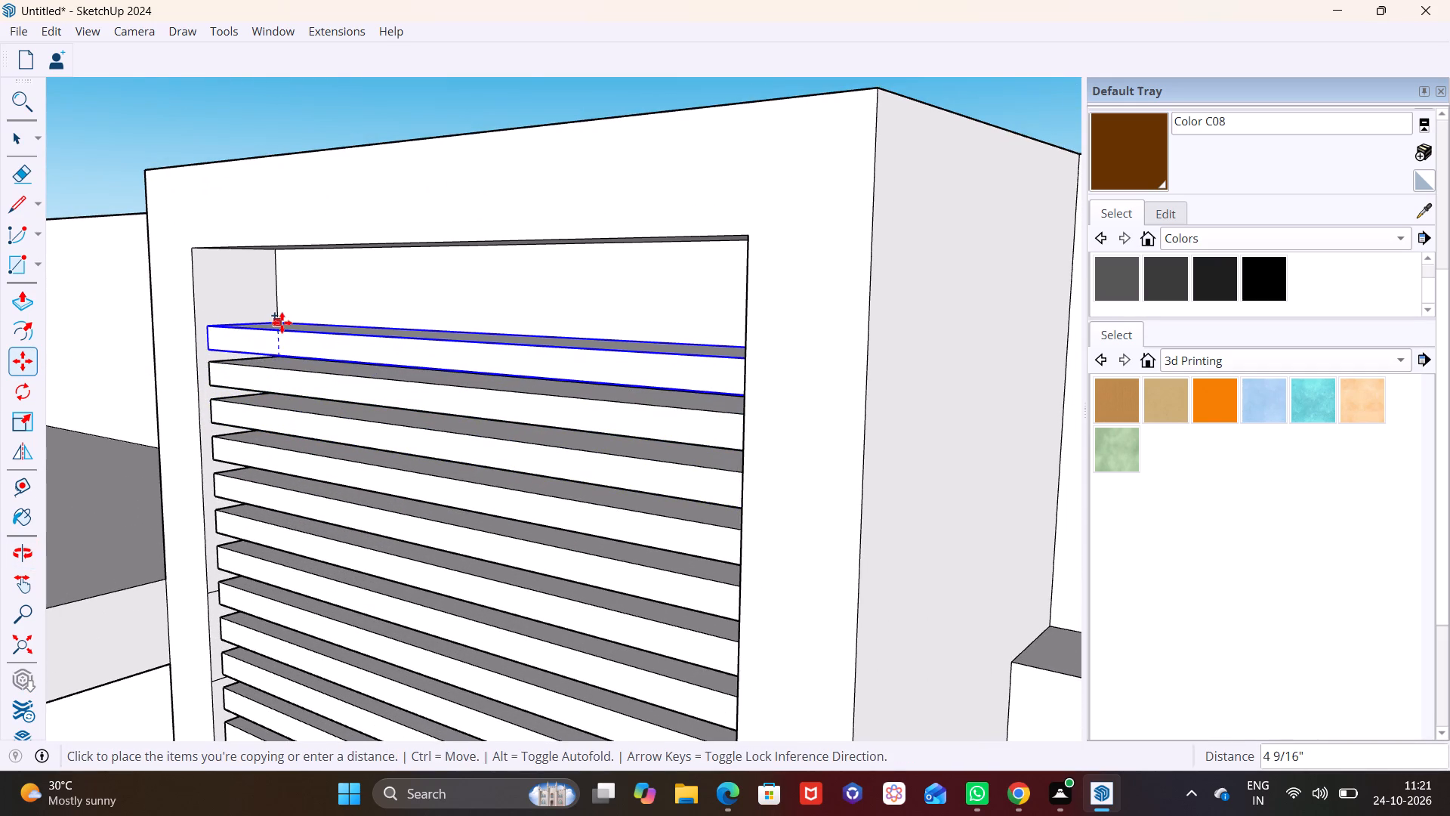
pyautogui.click(282, 323)
pyautogui.click(279, 321)
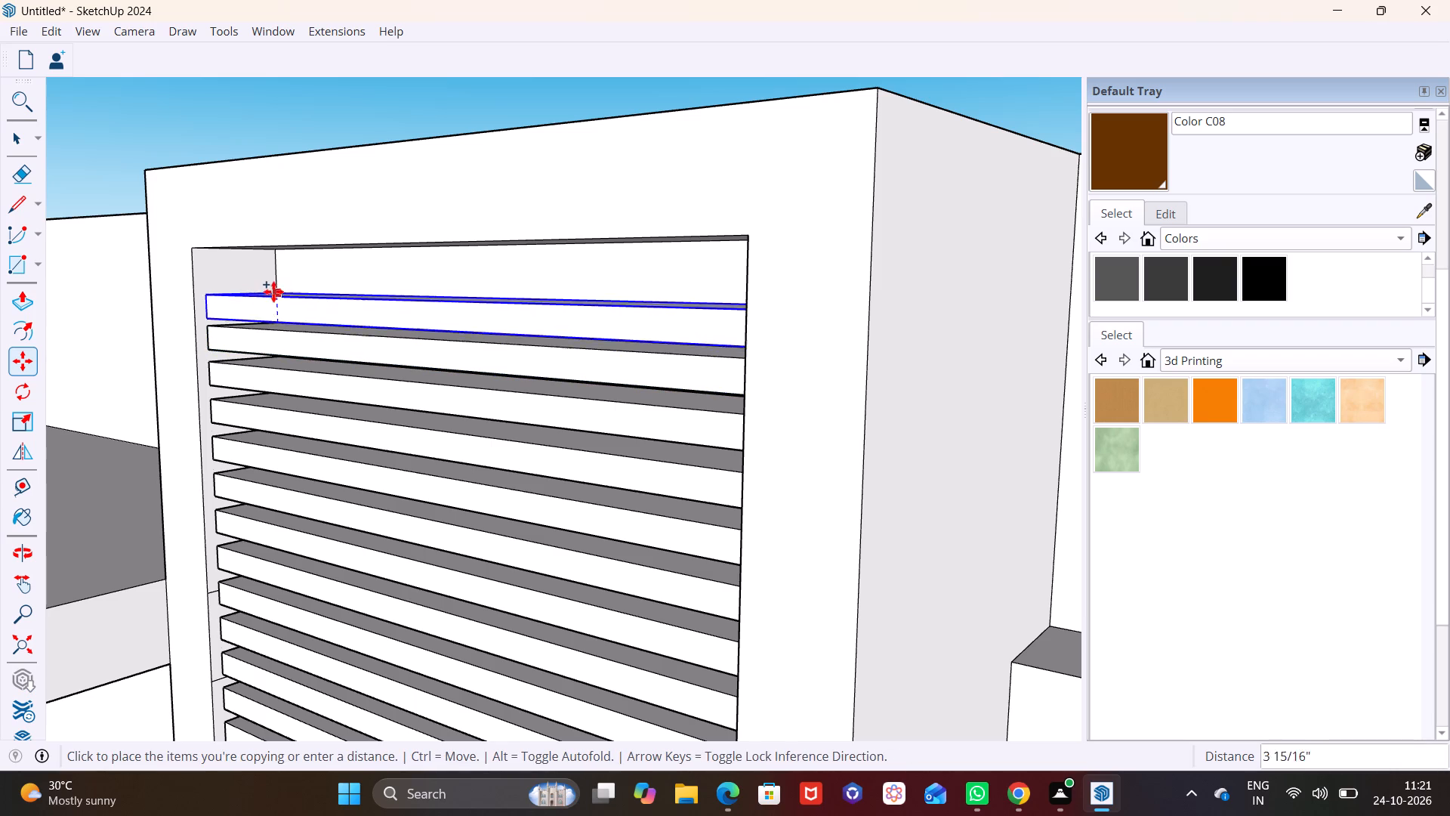
pyautogui.click(268, 289)
pyautogui.click(282, 288)
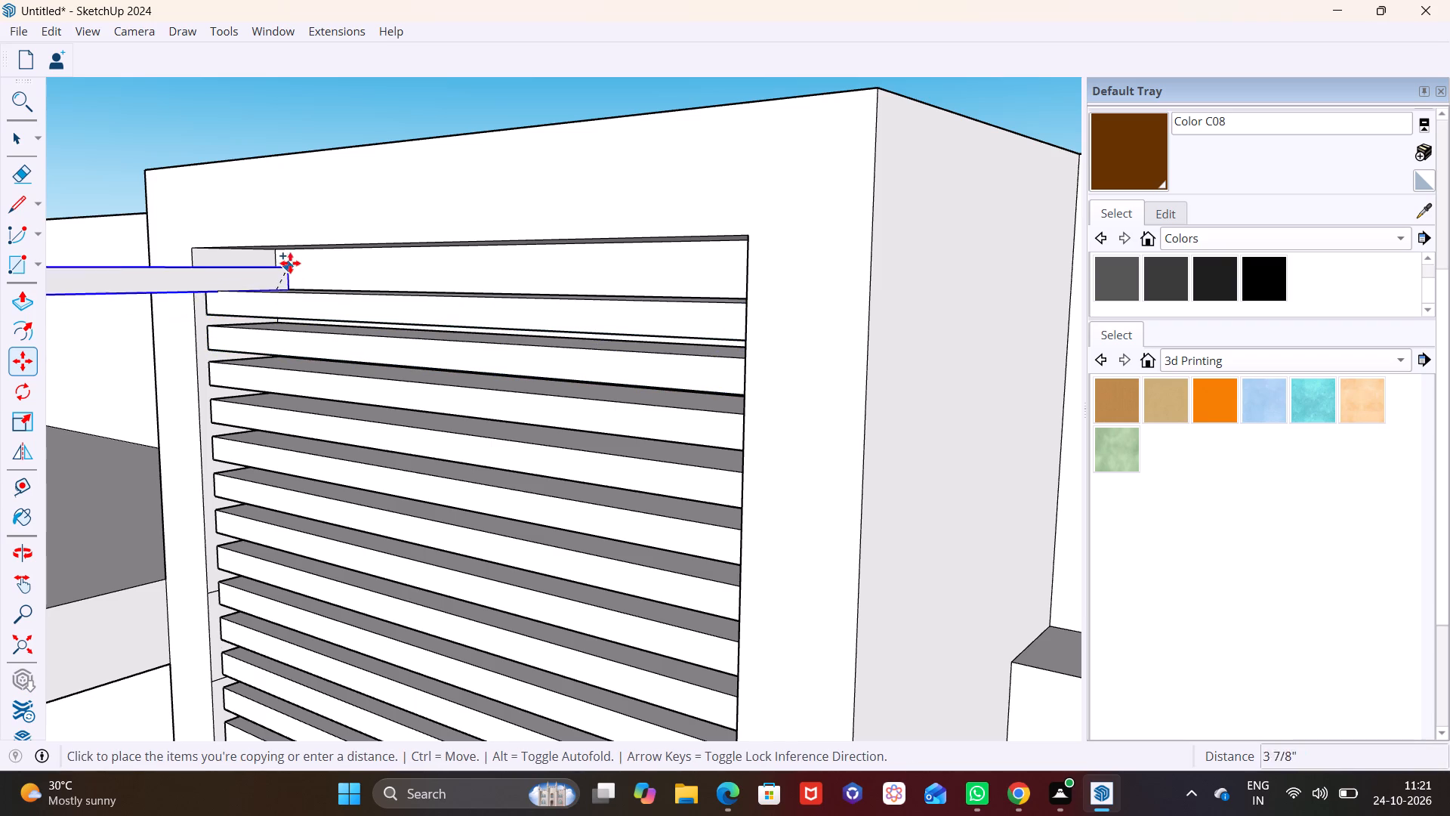
pyautogui.click(275, 255)
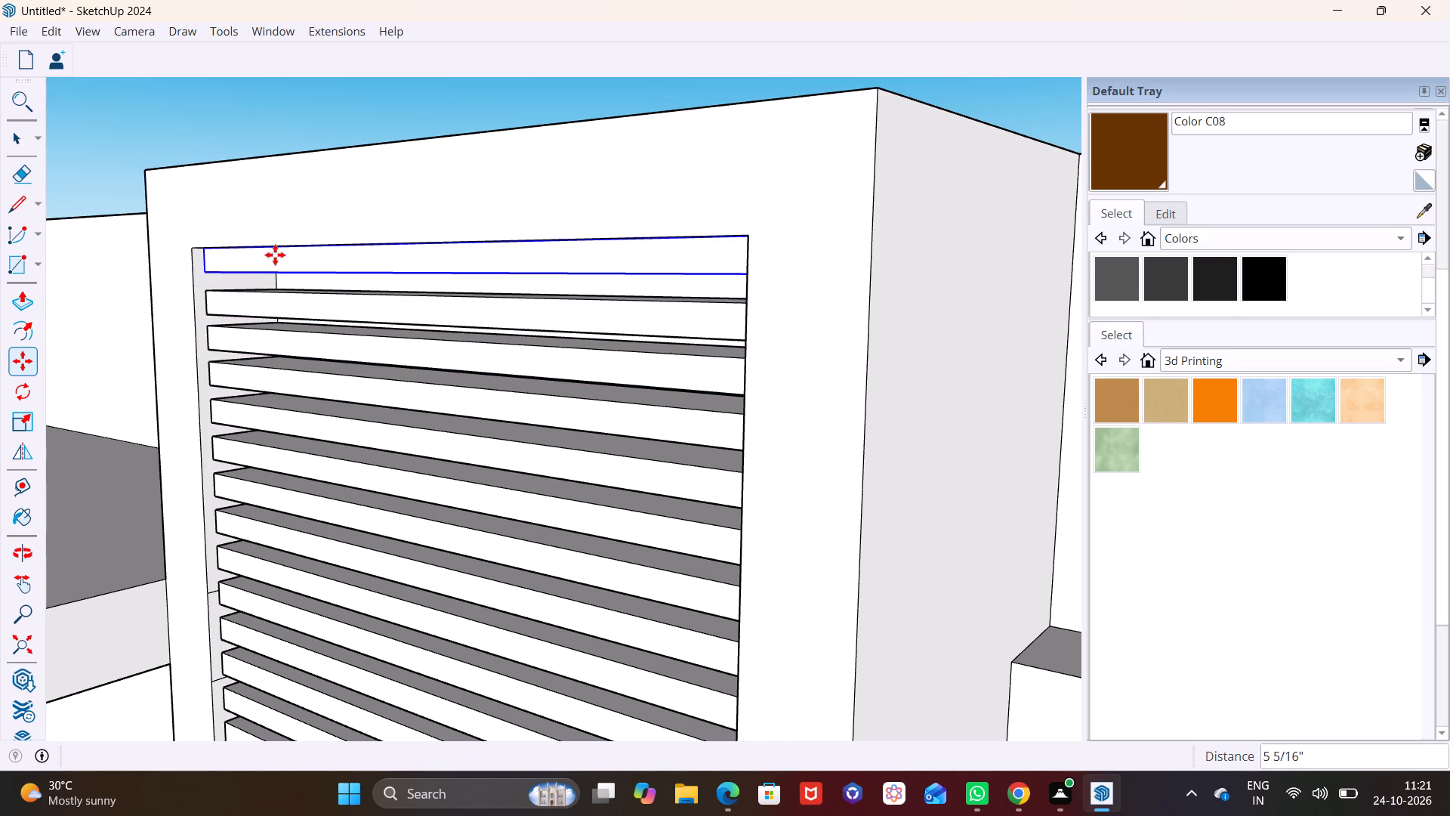
pyautogui.scroll(-9, 731, 314)
pyautogui.press('space')
pyautogui.click(854, 302)
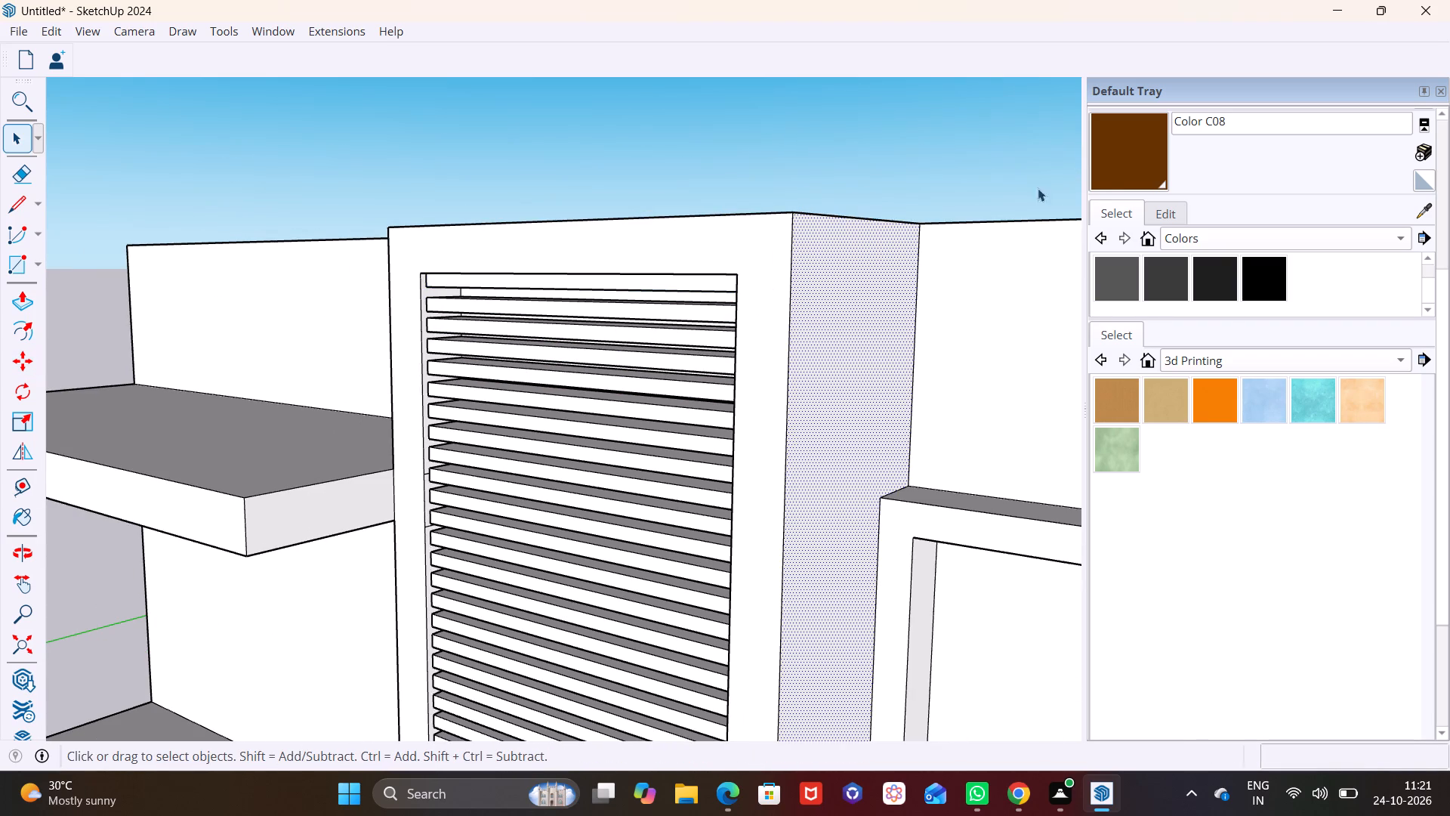
# Paint the five topmost bars in the recess with the brown Color C08.
pyautogui.click(1106, 168)
pyautogui.click(677, 283)
pyautogui.scroll(7, 656, 304)
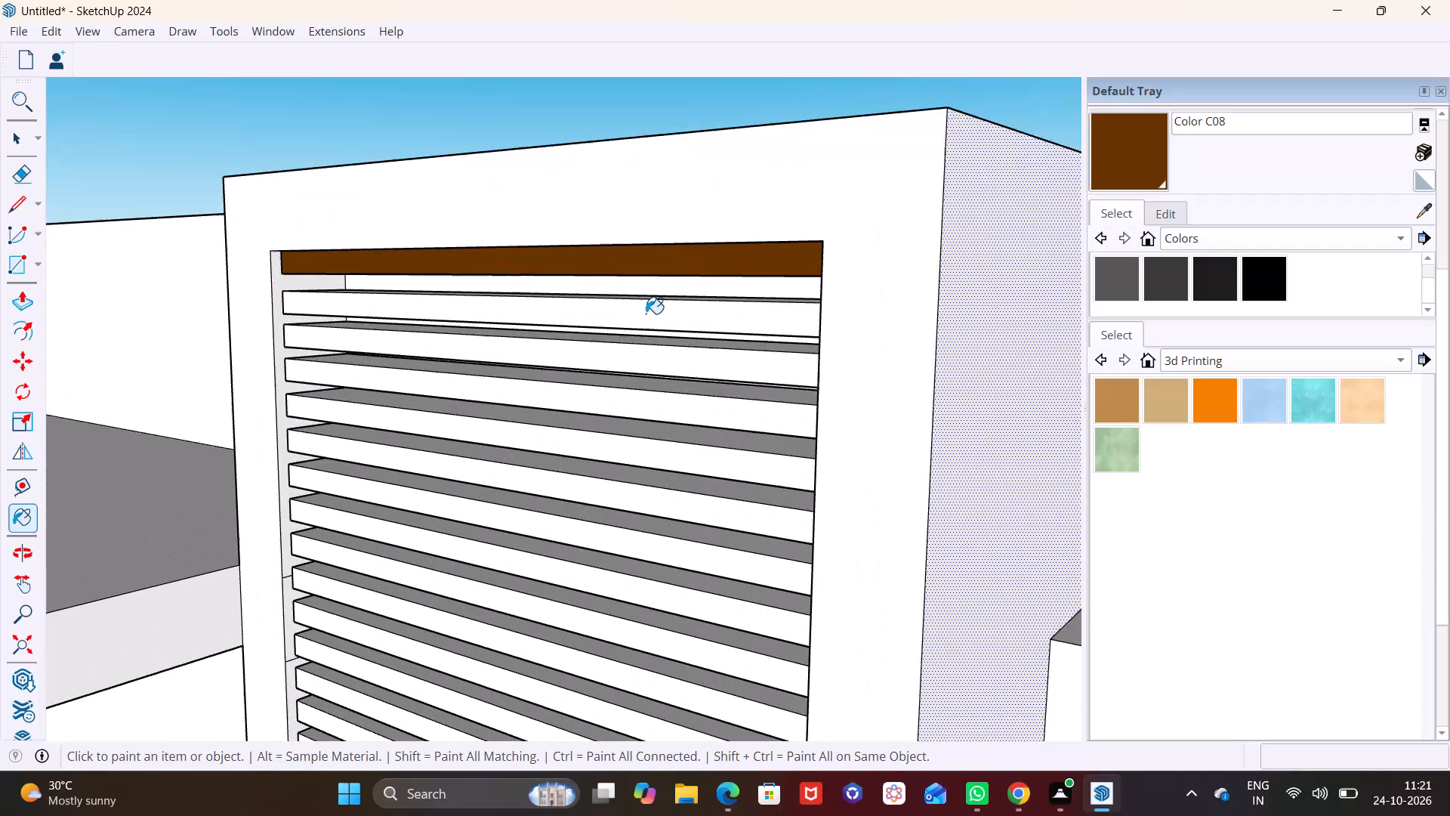
pyautogui.click(643, 314)
pyautogui.click(646, 356)
pyautogui.click(628, 408)
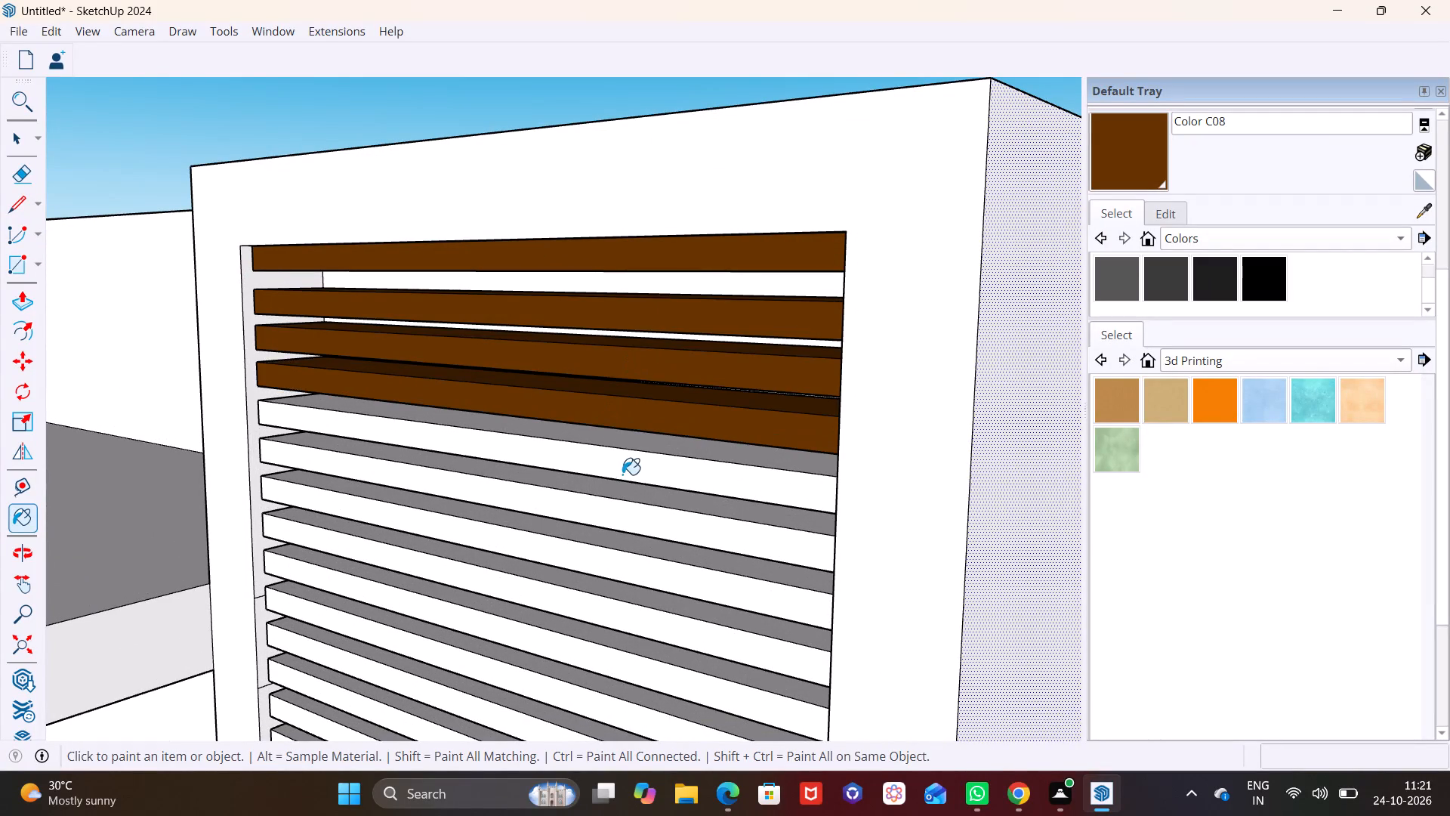
pyautogui.click(622, 461)
# Paint the next seven bars down the recess with Color C08.
pyautogui.scroll(-10, 608, 465)
pyautogui.moveTo(455, 279); pyautogui.dragTo(446, 275, button='middle')
pyautogui.keyDown('shift'); pyautogui.moveTo(509, 382); pyautogui.dragTo(556, 39, button='middle'); pyautogui.keyUp('shift')
pyautogui.click(567, 104)
pyautogui.scroll(10, 566, 110)
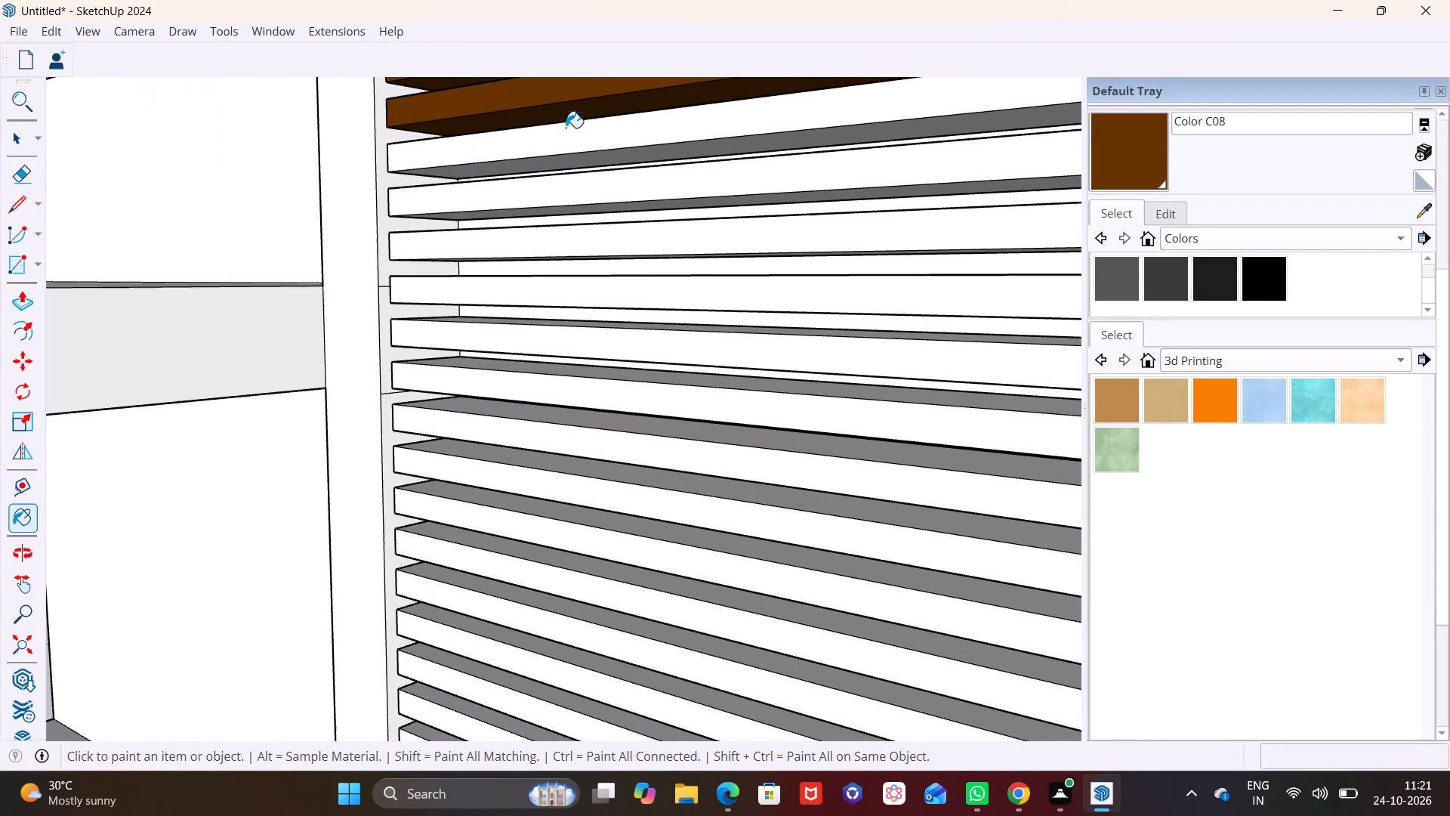
pyautogui.click(566, 135)
pyautogui.click(501, 196)
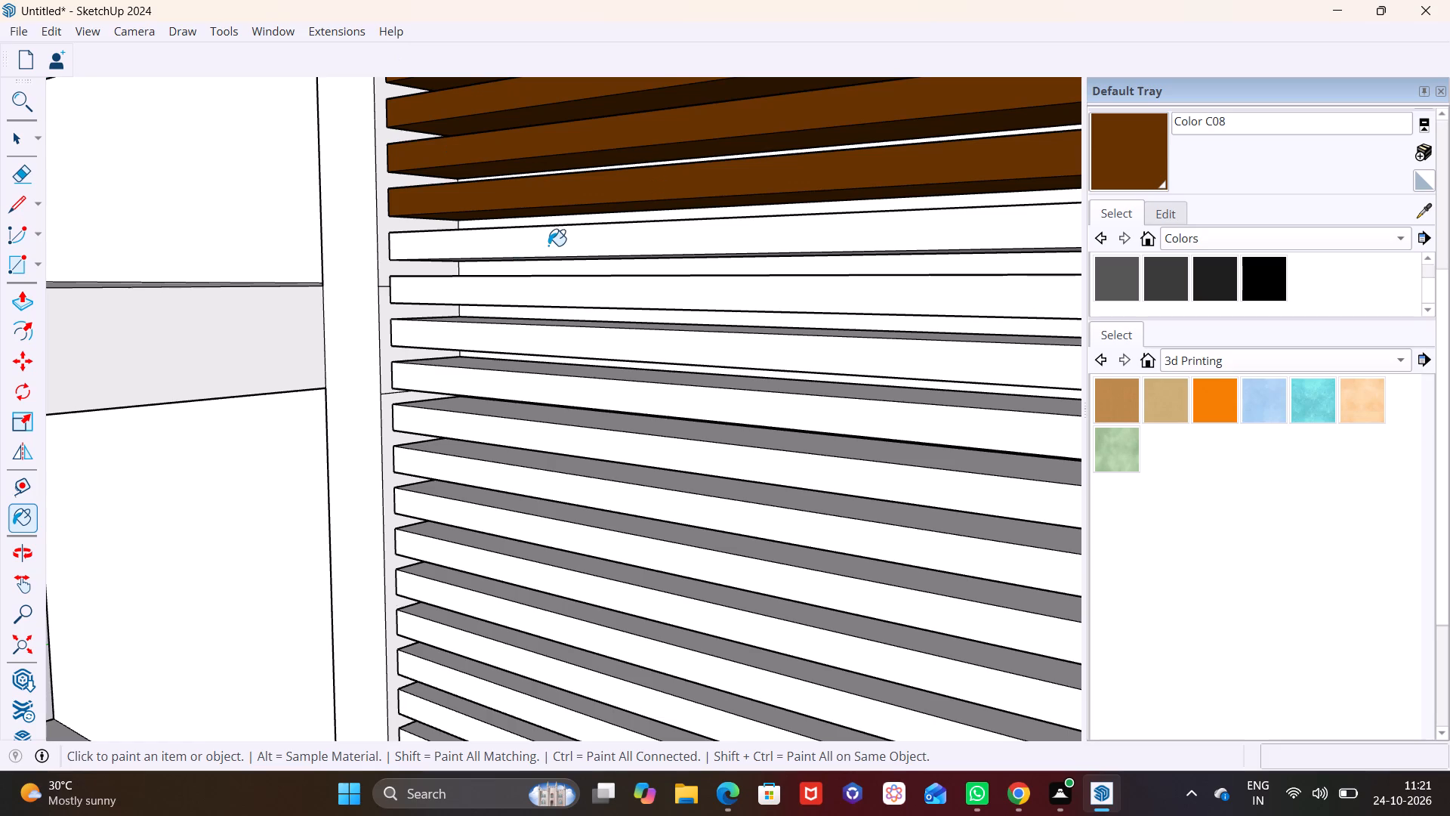
pyautogui.click(551, 243)
pyautogui.click(593, 303)
pyautogui.click(611, 344)
pyautogui.click(582, 386)
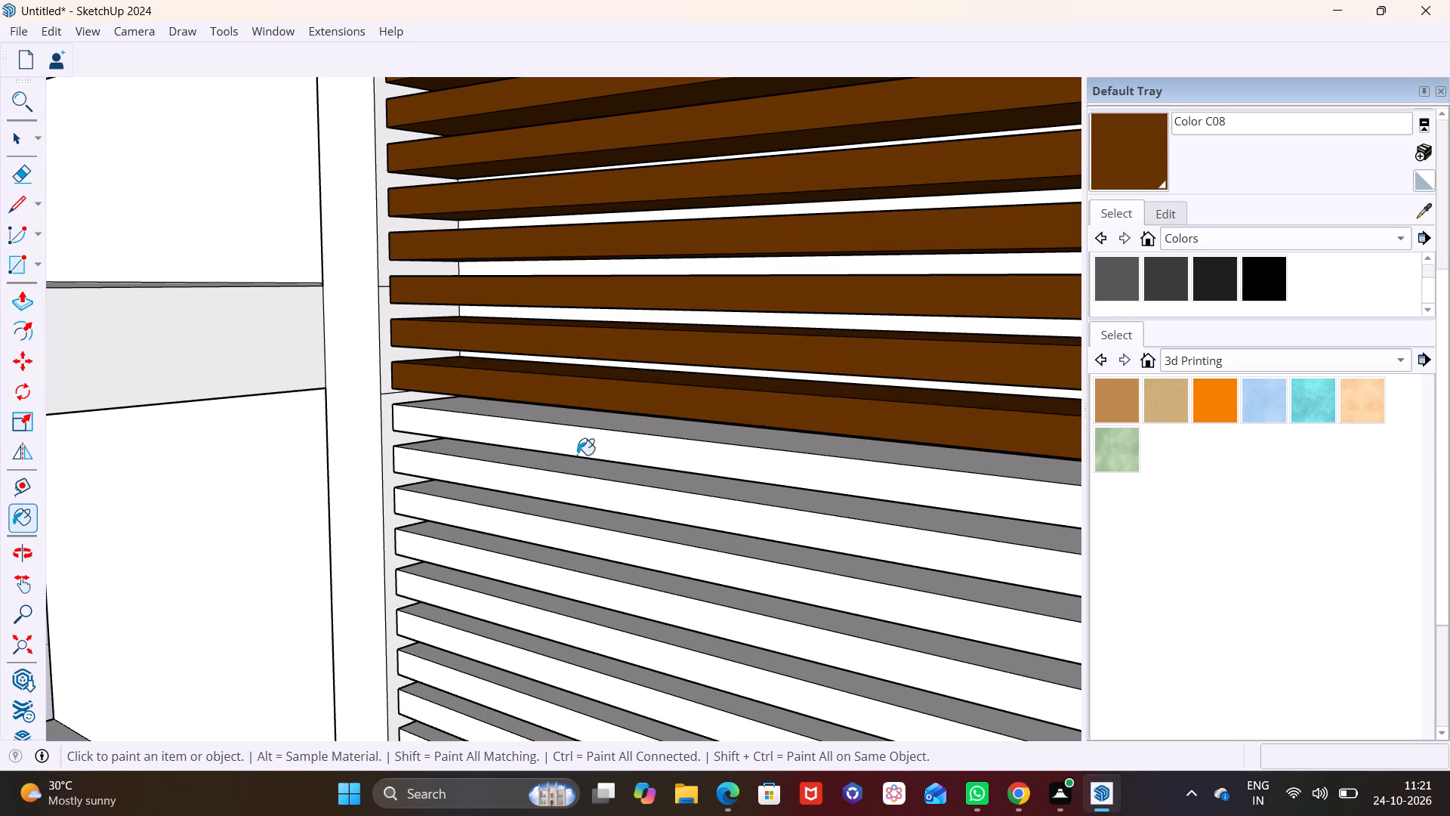
# Continue the Color C08 paint over seven more bars directly below the brown ones.
pyautogui.click(589, 450)
pyautogui.click(595, 496)
pyautogui.click(599, 533)
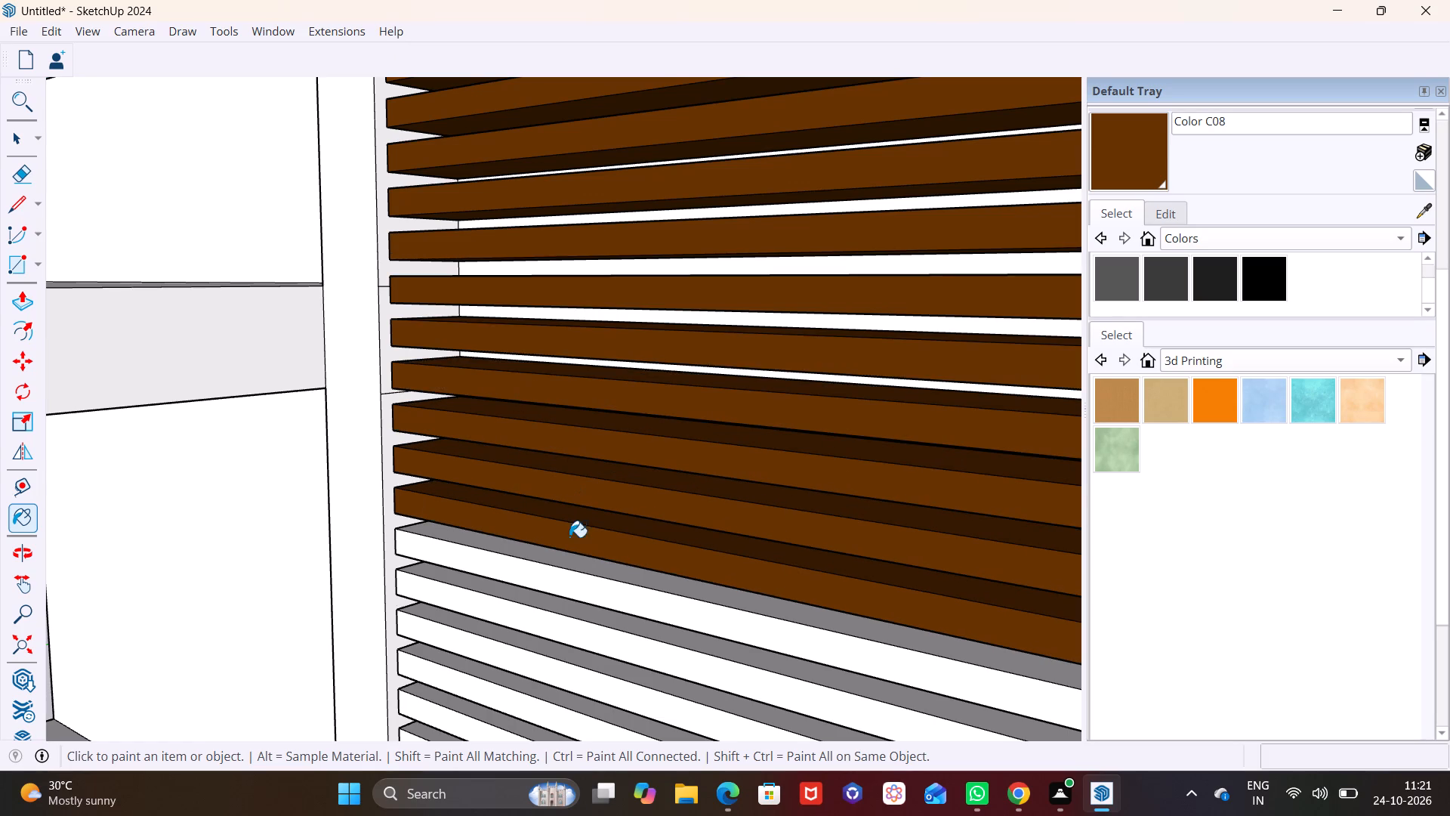
pyautogui.click(566, 576)
pyautogui.click(568, 610)
pyautogui.moveTo(548, 651); pyautogui.dragTo(544, 661)
pyautogui.click(510, 684)
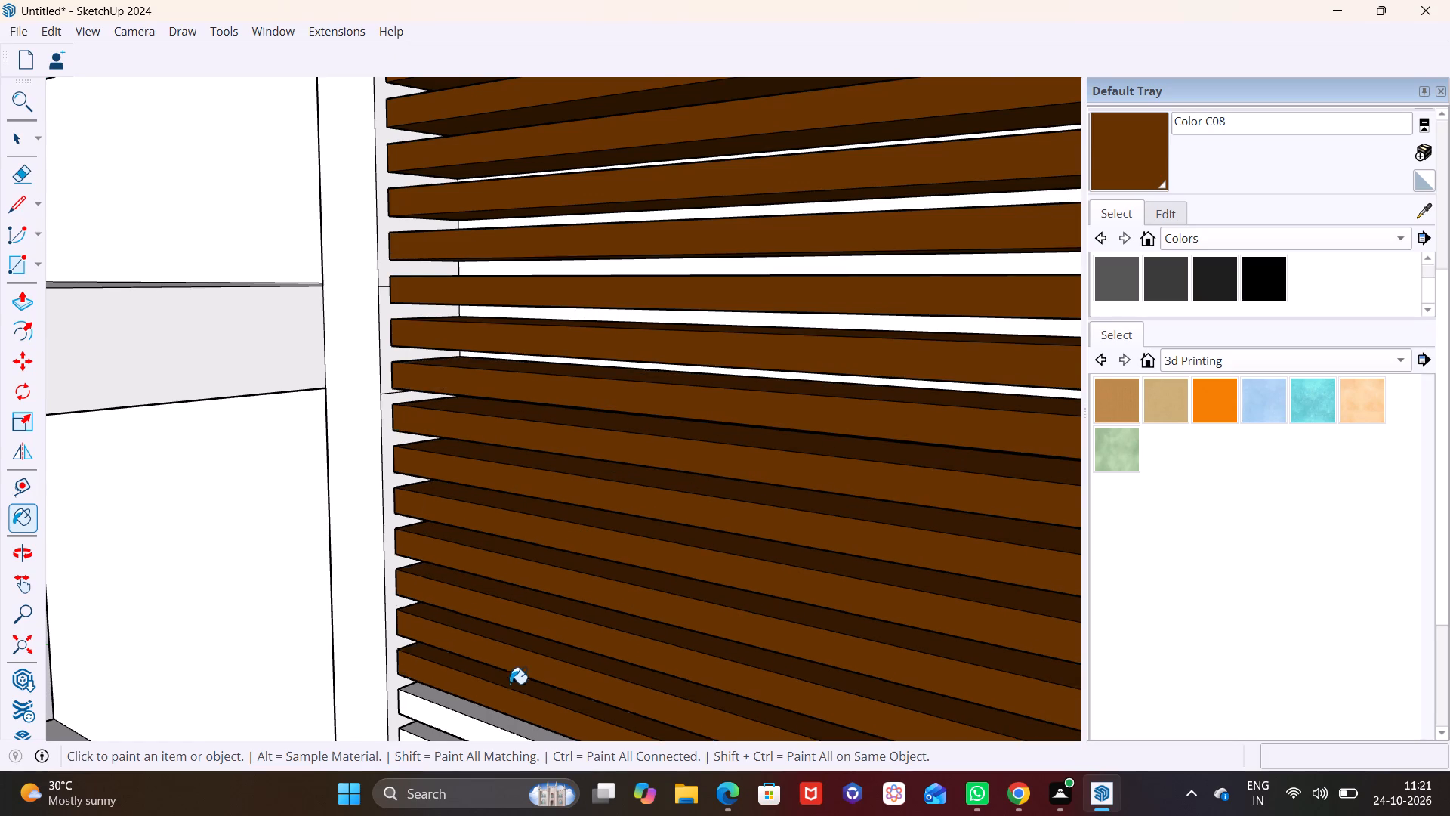
# Paint the next eight bars below the brown section of the recess with Color C08.
pyautogui.scroll(-11, 514, 678)
pyautogui.moveTo(553, 658); pyautogui.dragTo(547, 389, button='middle')
pyautogui.scroll(5, 587, 449)
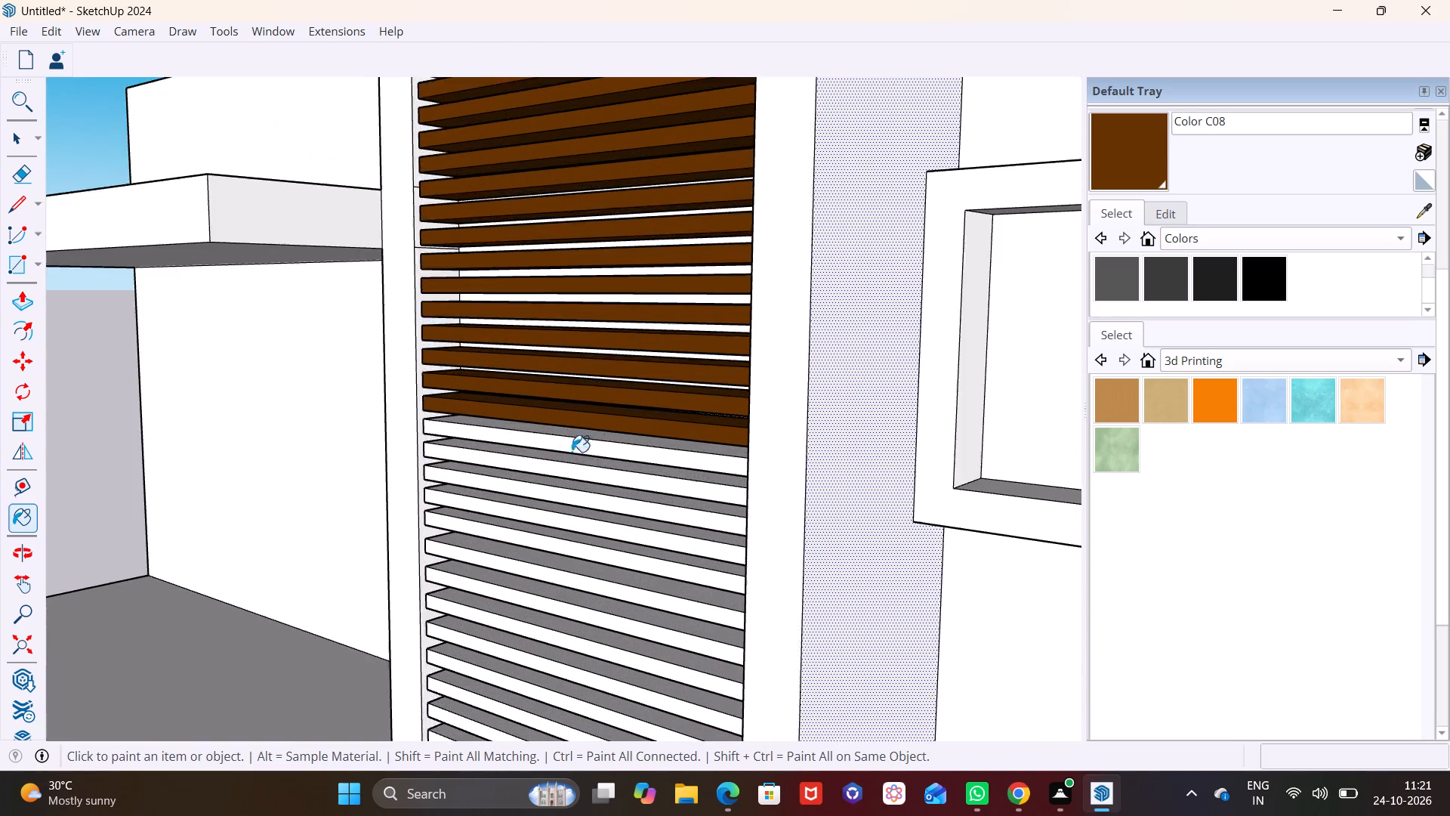
pyautogui.scroll(2, 572, 452)
pyautogui.click(575, 445)
pyautogui.click(564, 479)
pyautogui.click(564, 517)
pyautogui.click(556, 536)
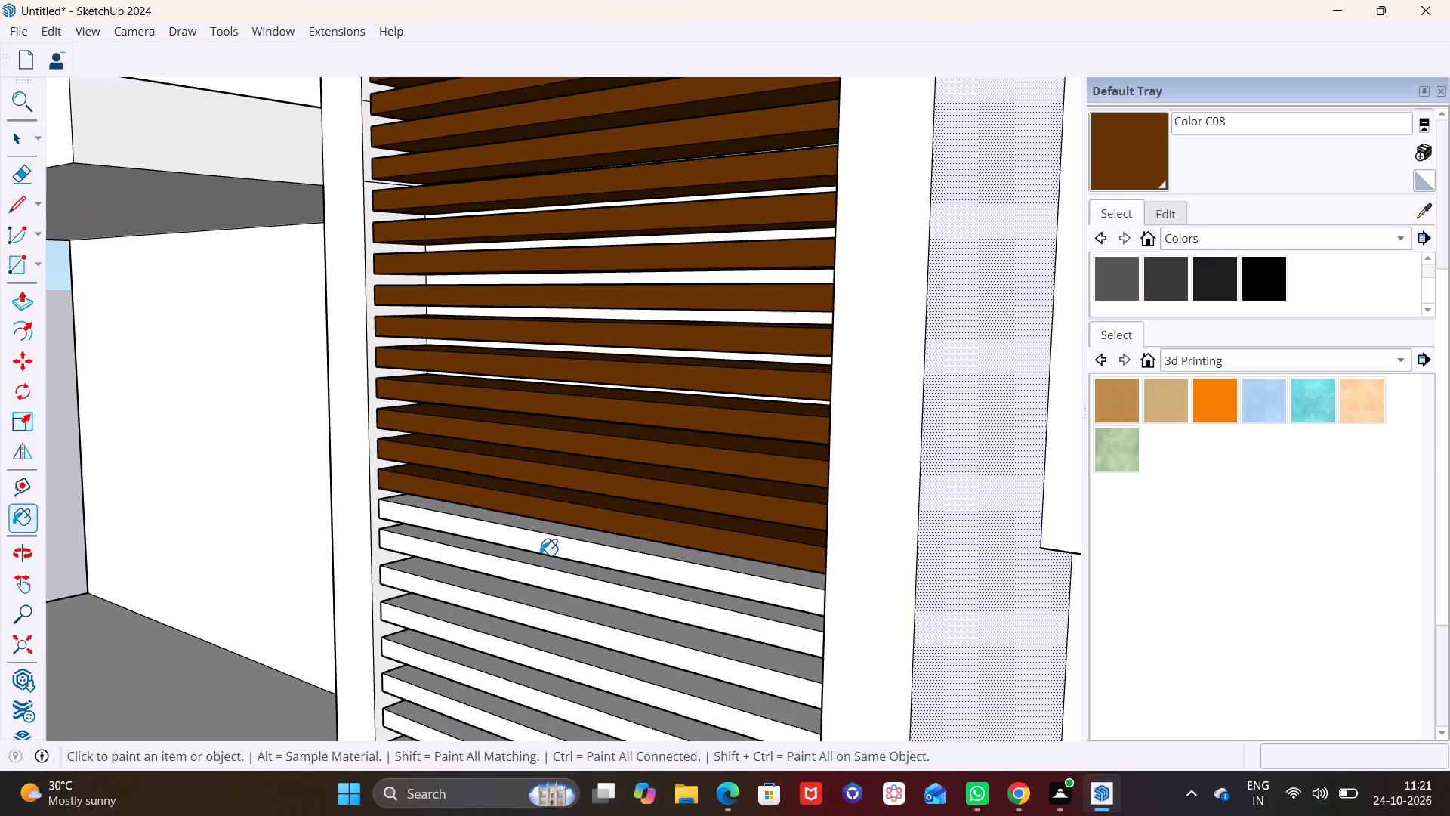
pyautogui.click(538, 560)
pyautogui.click(518, 591)
pyautogui.click(504, 644)
pyautogui.click(493, 684)
# Paint eight more bars in Color C08, working down the recess from the lowest brown bar.
pyautogui.keyDown('shift'); pyautogui.moveTo(514, 685); pyautogui.dragTo(495, 459, button='middle'); pyautogui.keyUp('shift')
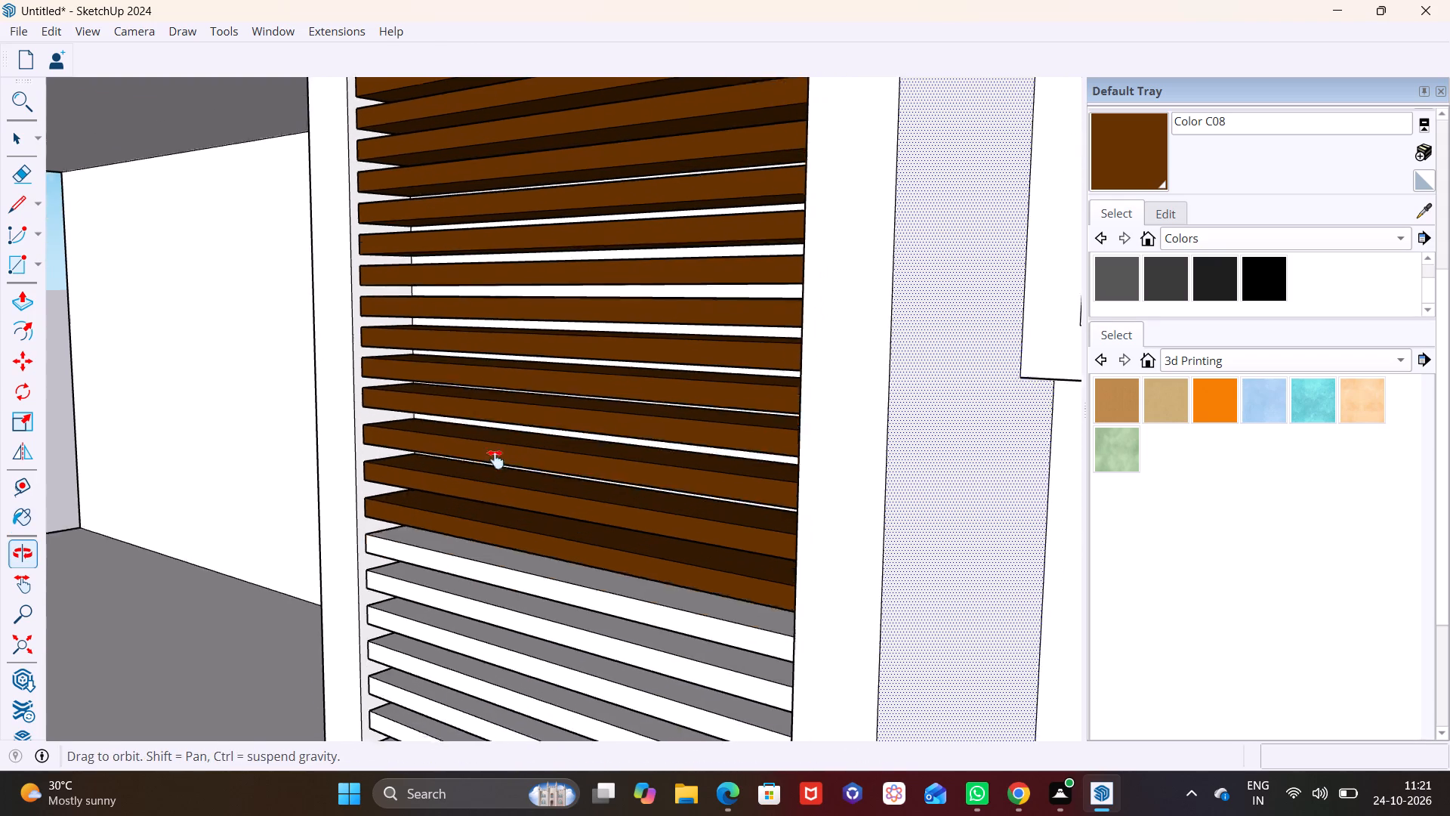
pyautogui.keyDown('shift'); pyautogui.moveTo(495, 459); pyautogui.dragTo(490, 367, button='middle'); pyautogui.keyUp('shift')
pyautogui.moveTo(492, 422); pyautogui.dragTo(442, 598, button='middle')
pyautogui.scroll(4, 459, 551)
pyautogui.keyDown('shift'); pyautogui.moveTo(461, 536); pyautogui.dragTo(554, 385, button='middle'); pyautogui.keyUp('shift')
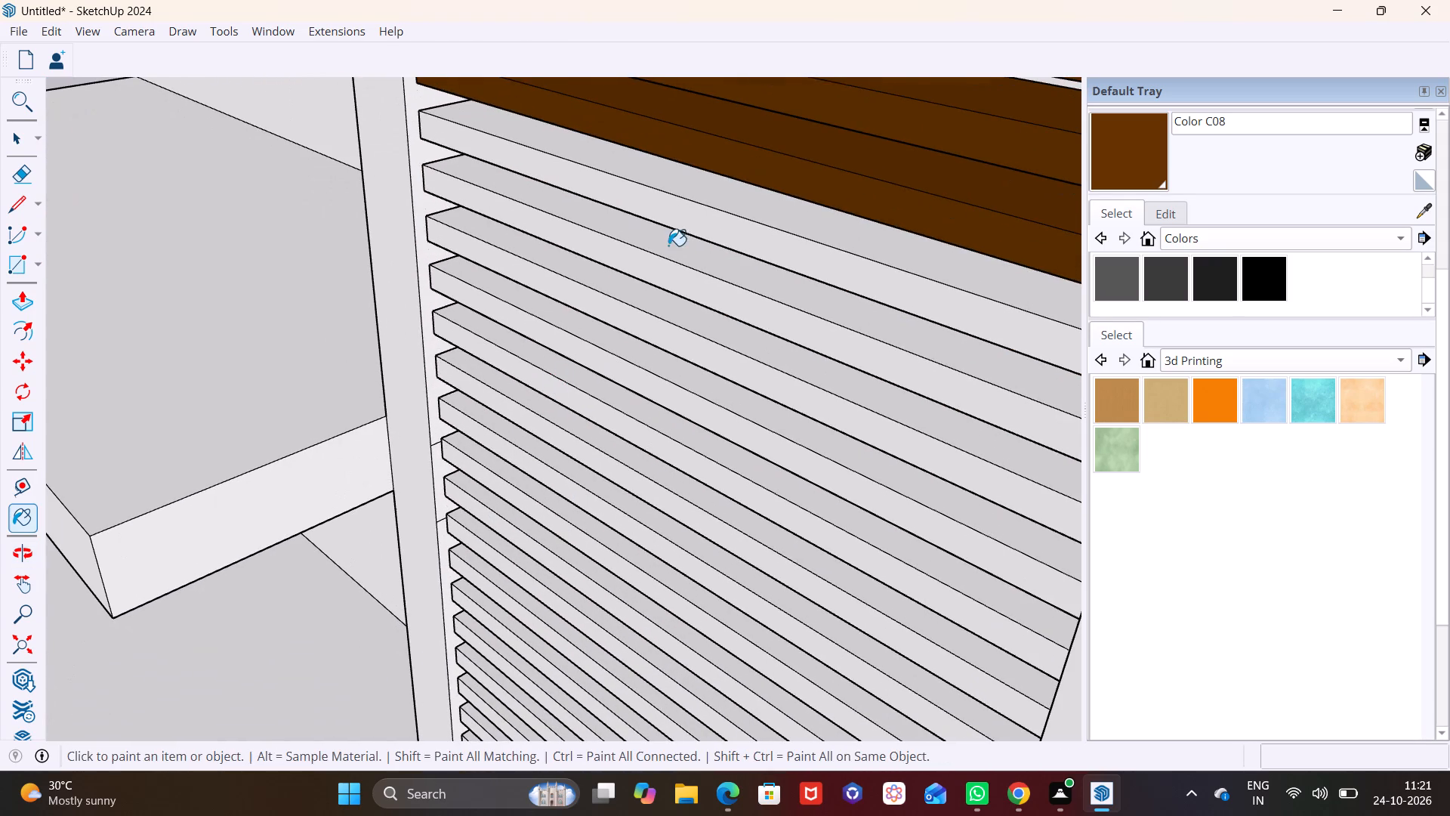
pyautogui.click(730, 216)
pyautogui.click(721, 279)
pyautogui.click(699, 322)
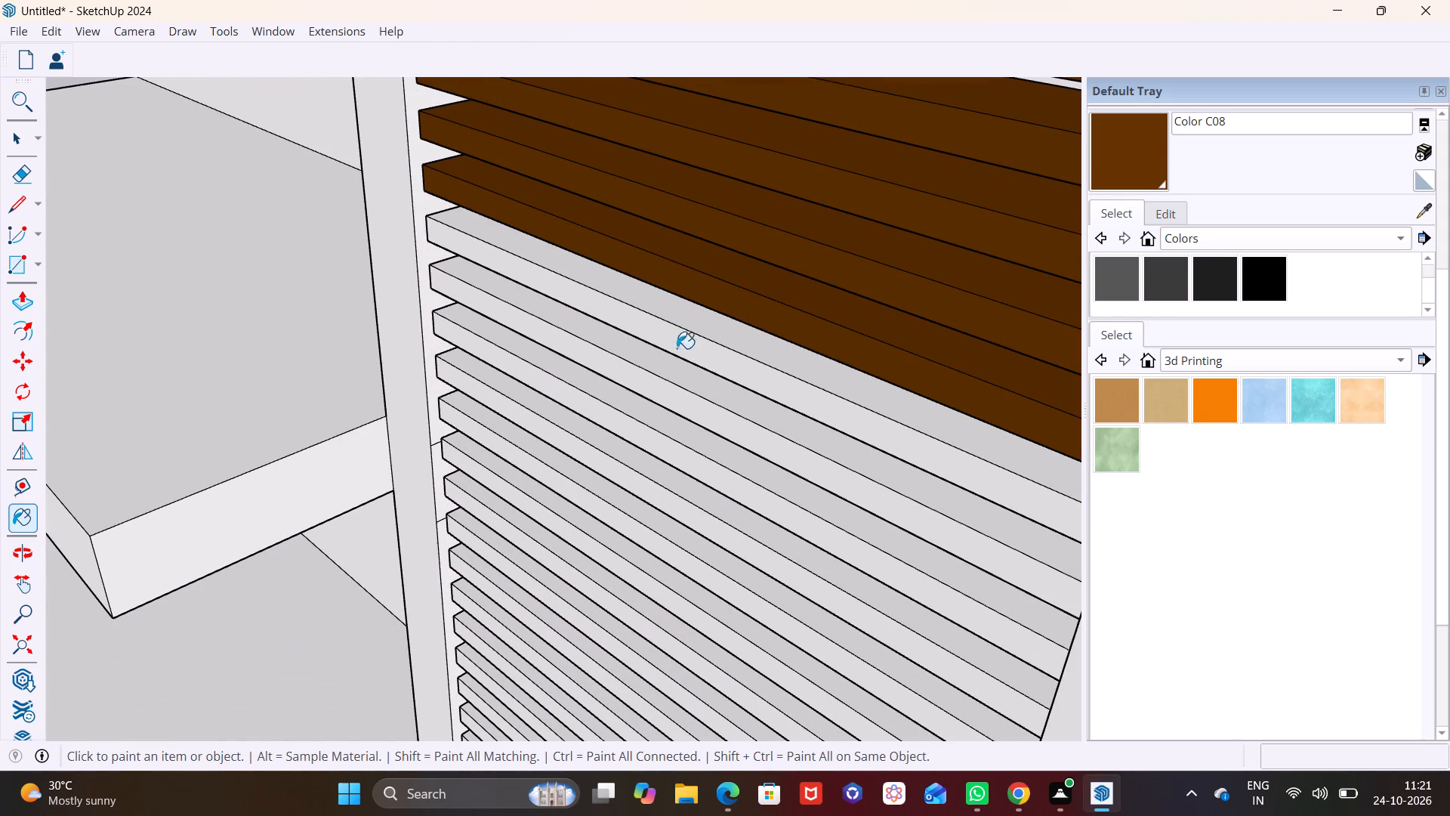
pyautogui.click(659, 382)
pyautogui.click(635, 431)
pyautogui.click(612, 475)
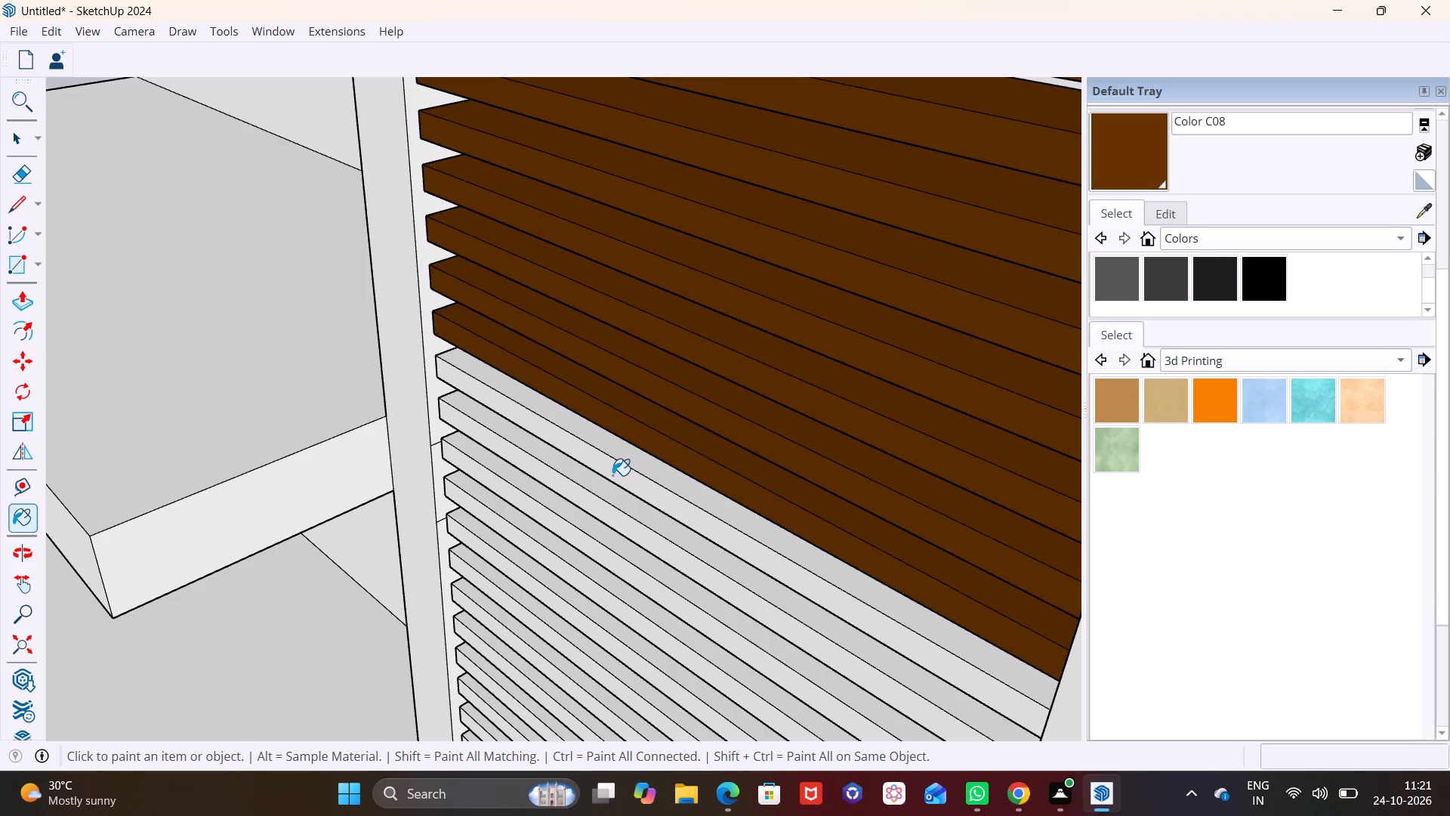
pyautogui.click(588, 513)
pyautogui.click(585, 556)
# Paint the following seven bars below the brown section in the same Color C08.
pyautogui.moveTo(601, 557); pyautogui.dragTo(602, 462, button='middle')
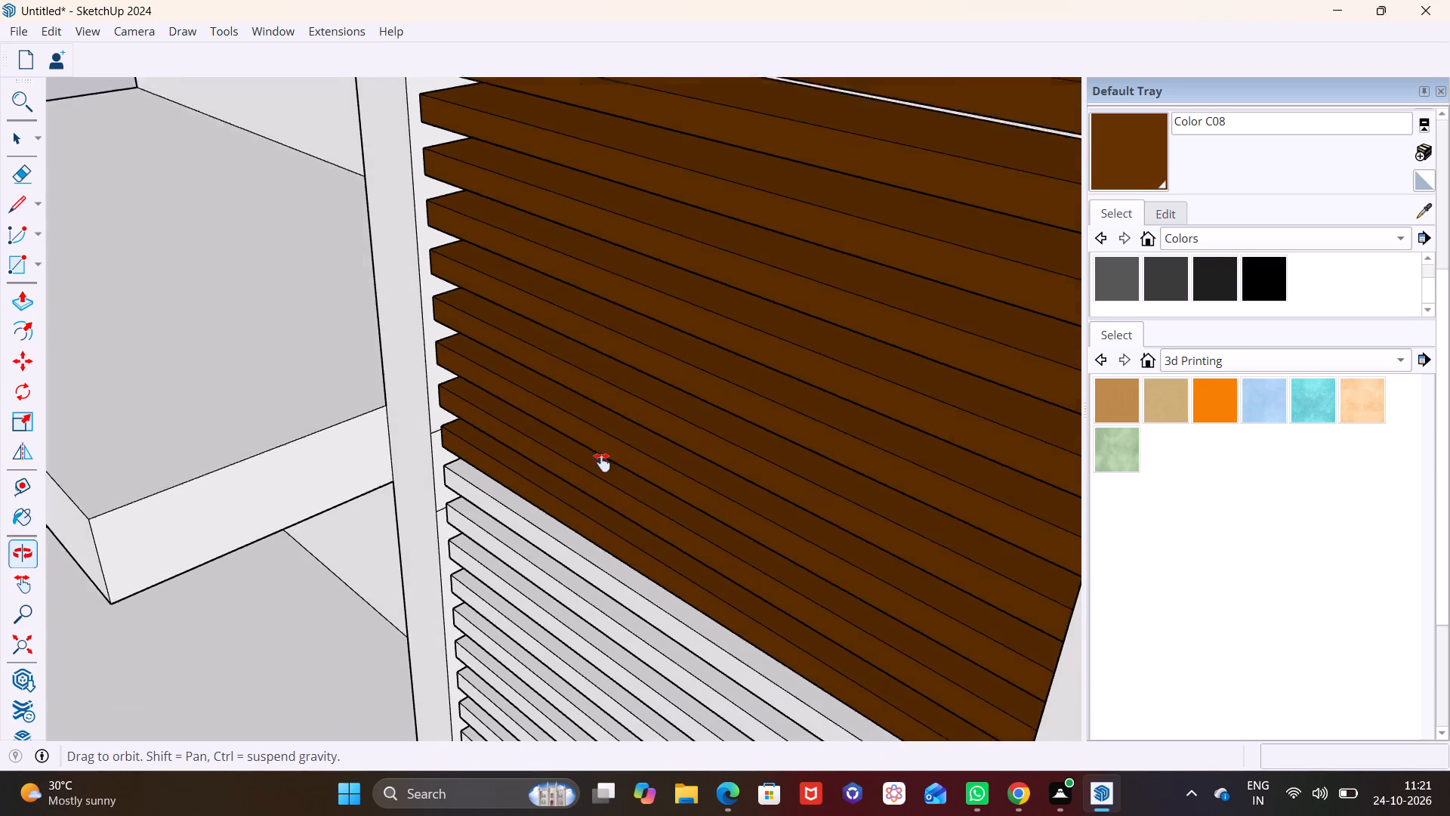
pyautogui.moveTo(602, 462); pyautogui.dragTo(594, 223, button='middle')
pyautogui.click(599, 261)
pyautogui.click(604, 309)
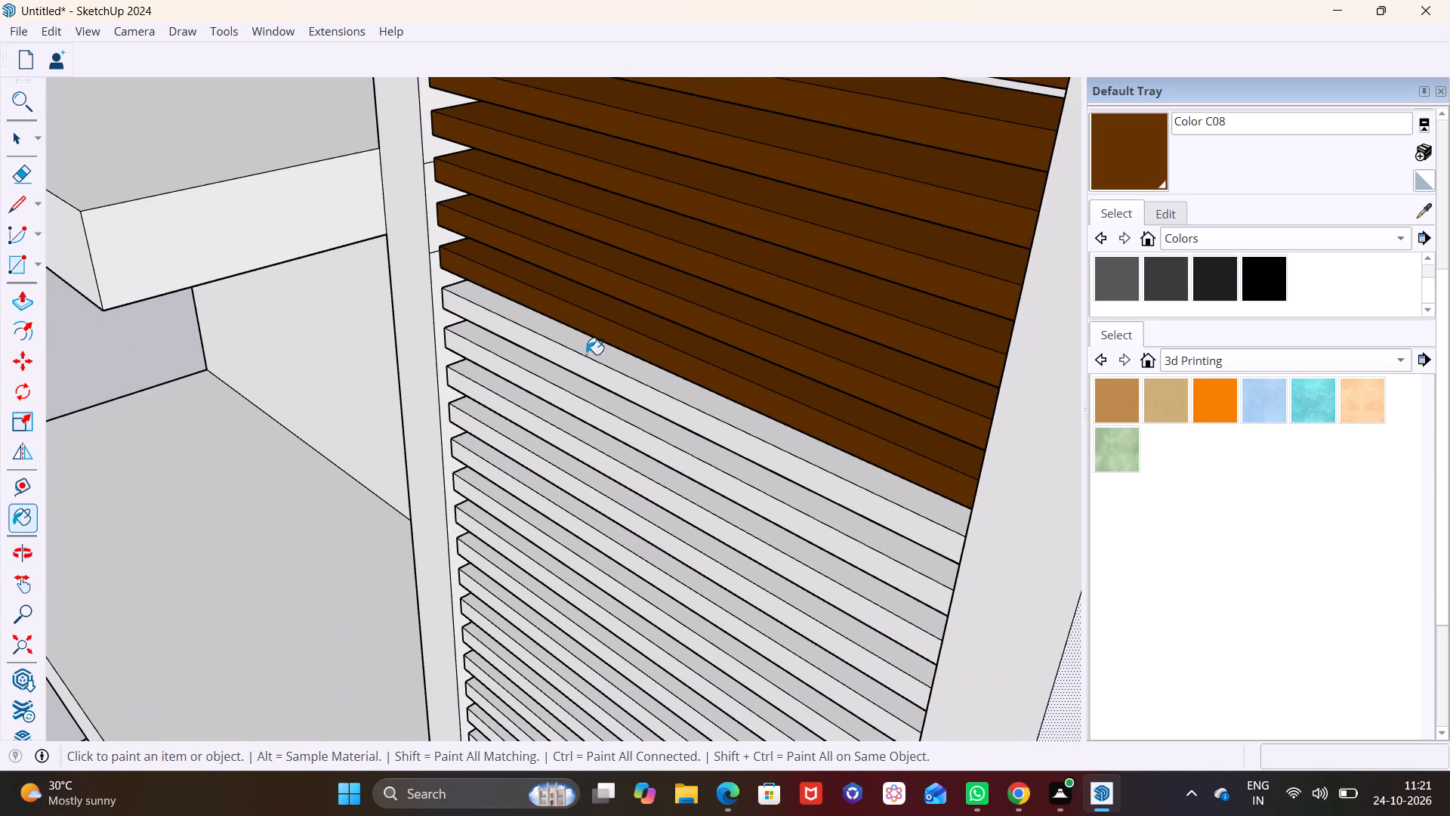
pyautogui.click(582, 361)
pyautogui.click(580, 397)
pyautogui.click(566, 439)
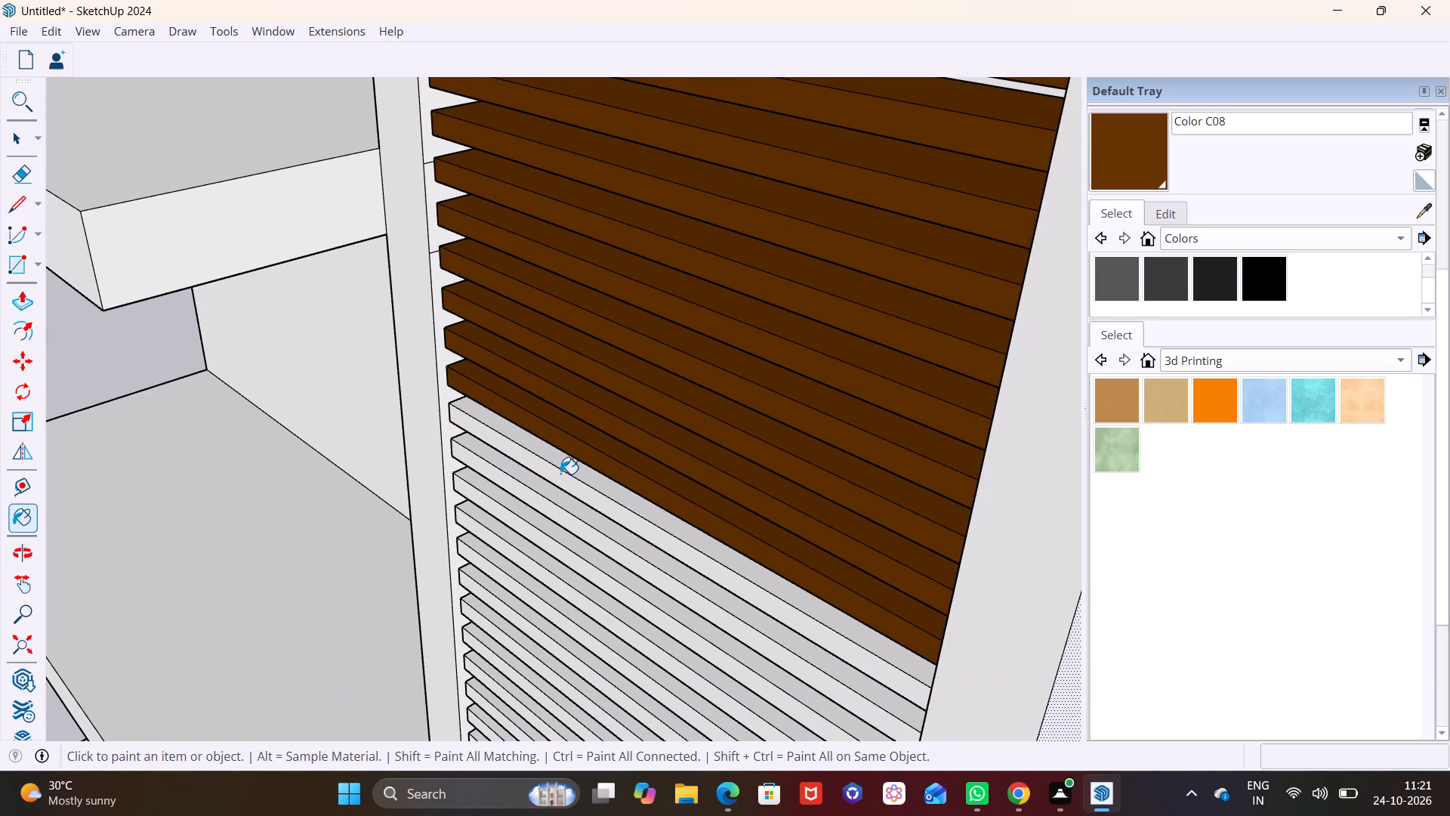
pyautogui.click(560, 474)
pyautogui.click(553, 503)
# Extend the Color C08 paint down the next group of white bars, toward the projecting slab below.
pyautogui.keyDown('shift'); pyautogui.moveTo(606, 529); pyautogui.dragTo(573, 199, button='middle'); pyautogui.keyUp('shift')
pyautogui.click(558, 231)
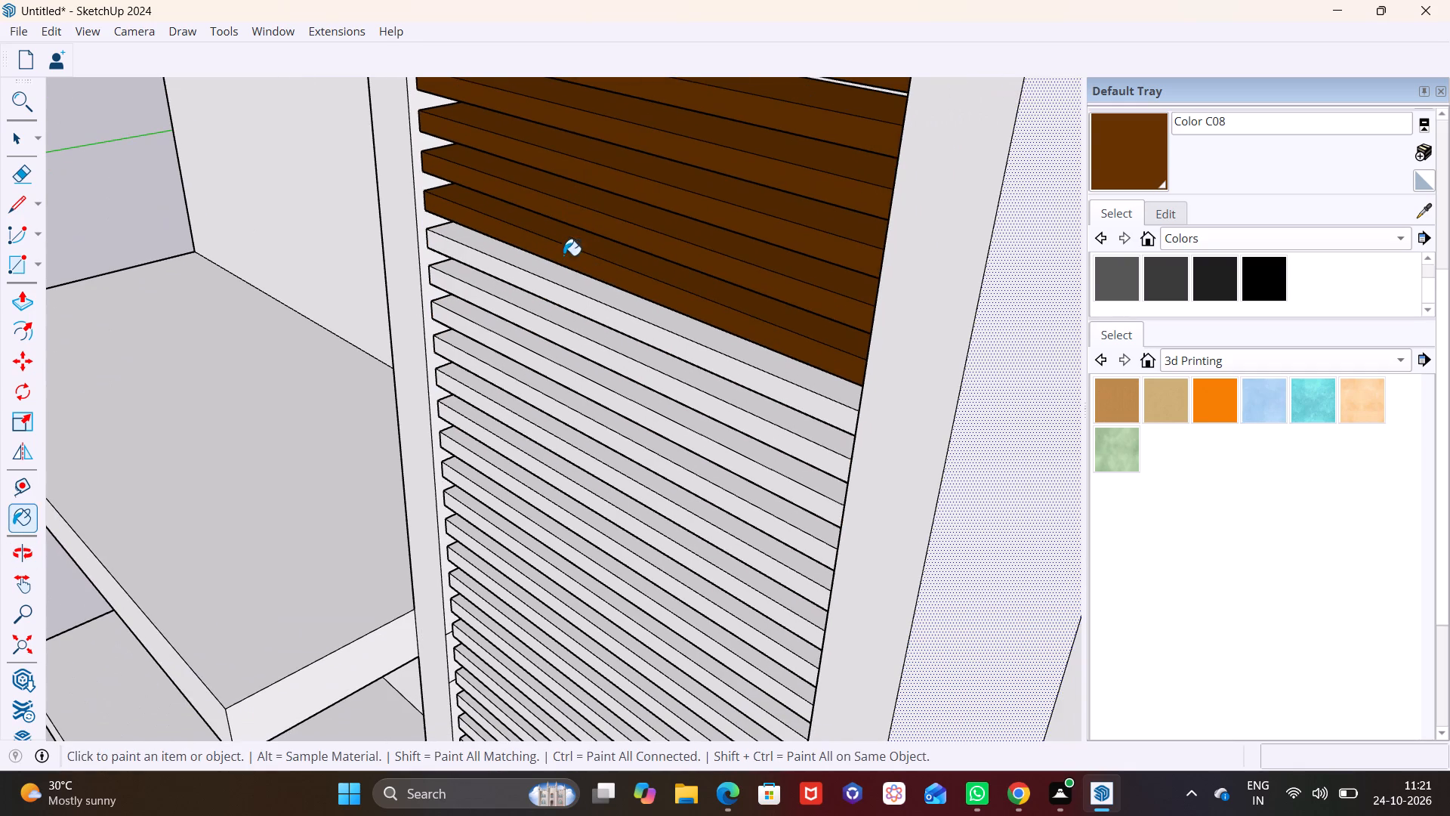
pyautogui.click(566, 283)
pyautogui.click(561, 344)
pyautogui.click(563, 369)
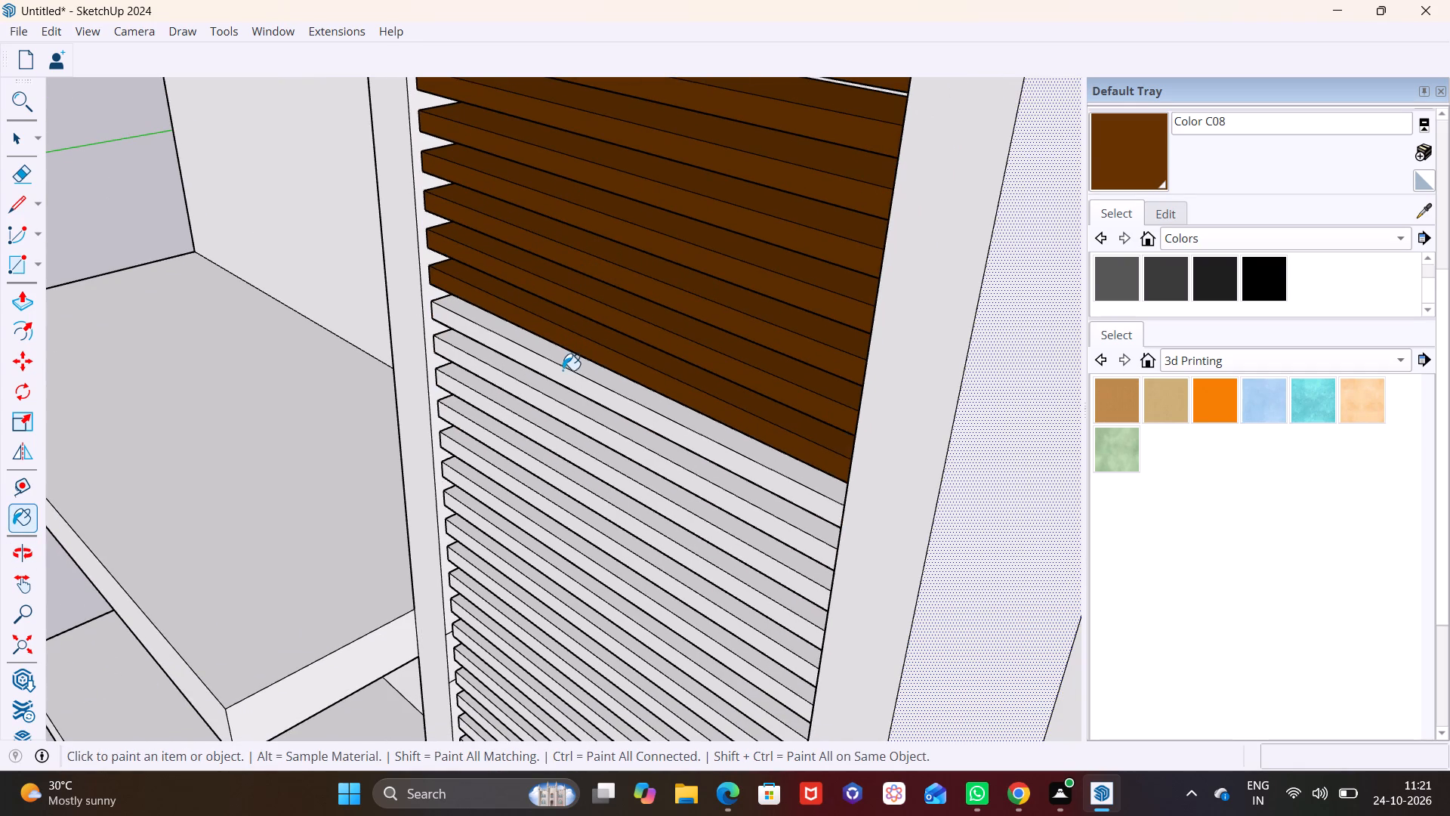
pyautogui.click(551, 406)
pyautogui.scroll(1, 665, 486)
pyautogui.keyDown('shift'); pyautogui.moveTo(665, 486); pyautogui.dragTo(646, 239, button='middle'); pyautogui.keyUp('shift')
pyautogui.click(625, 227)
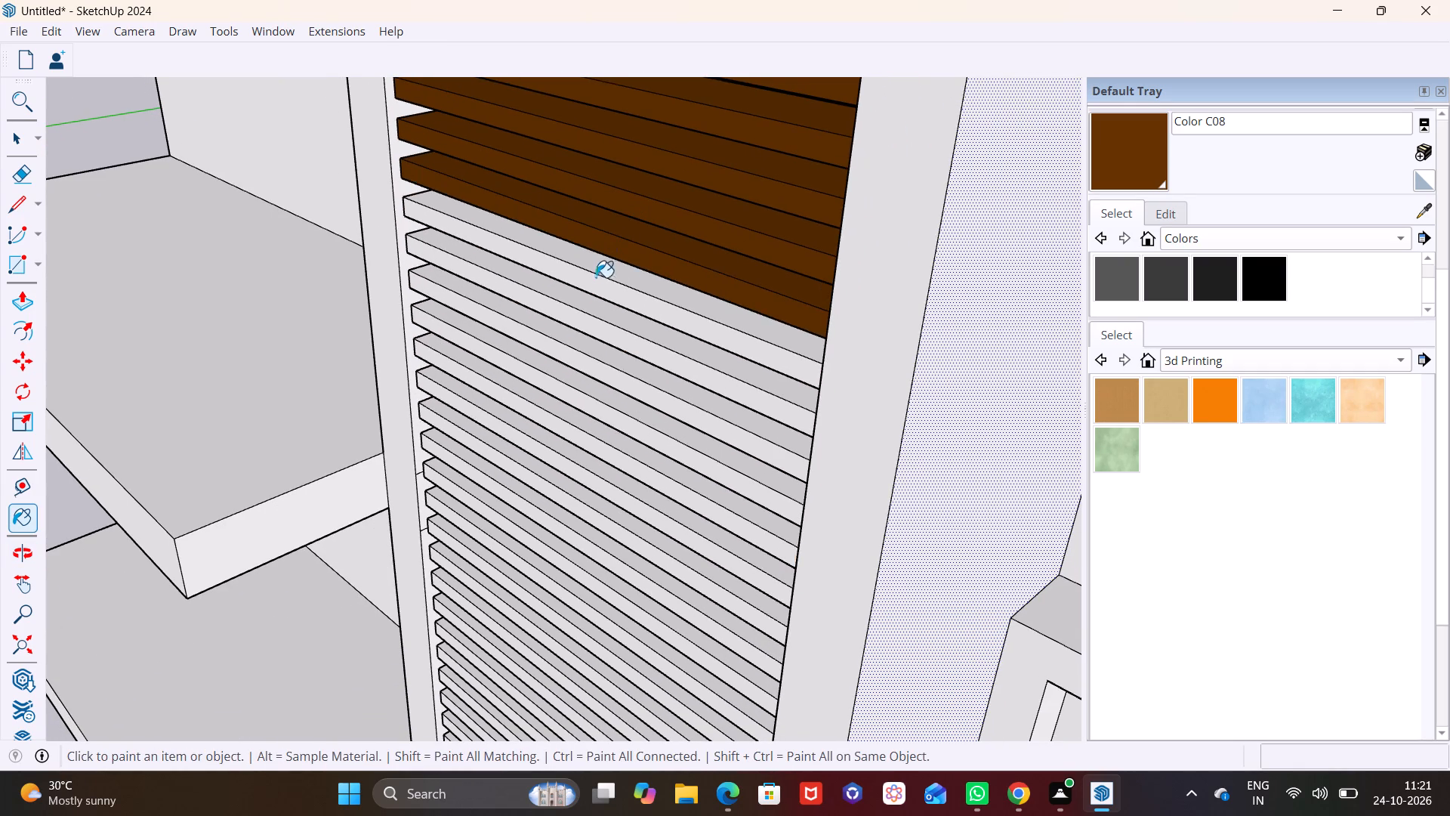
pyautogui.click(594, 281)
pyautogui.click(586, 329)
pyautogui.click(588, 356)
pyautogui.click(578, 394)
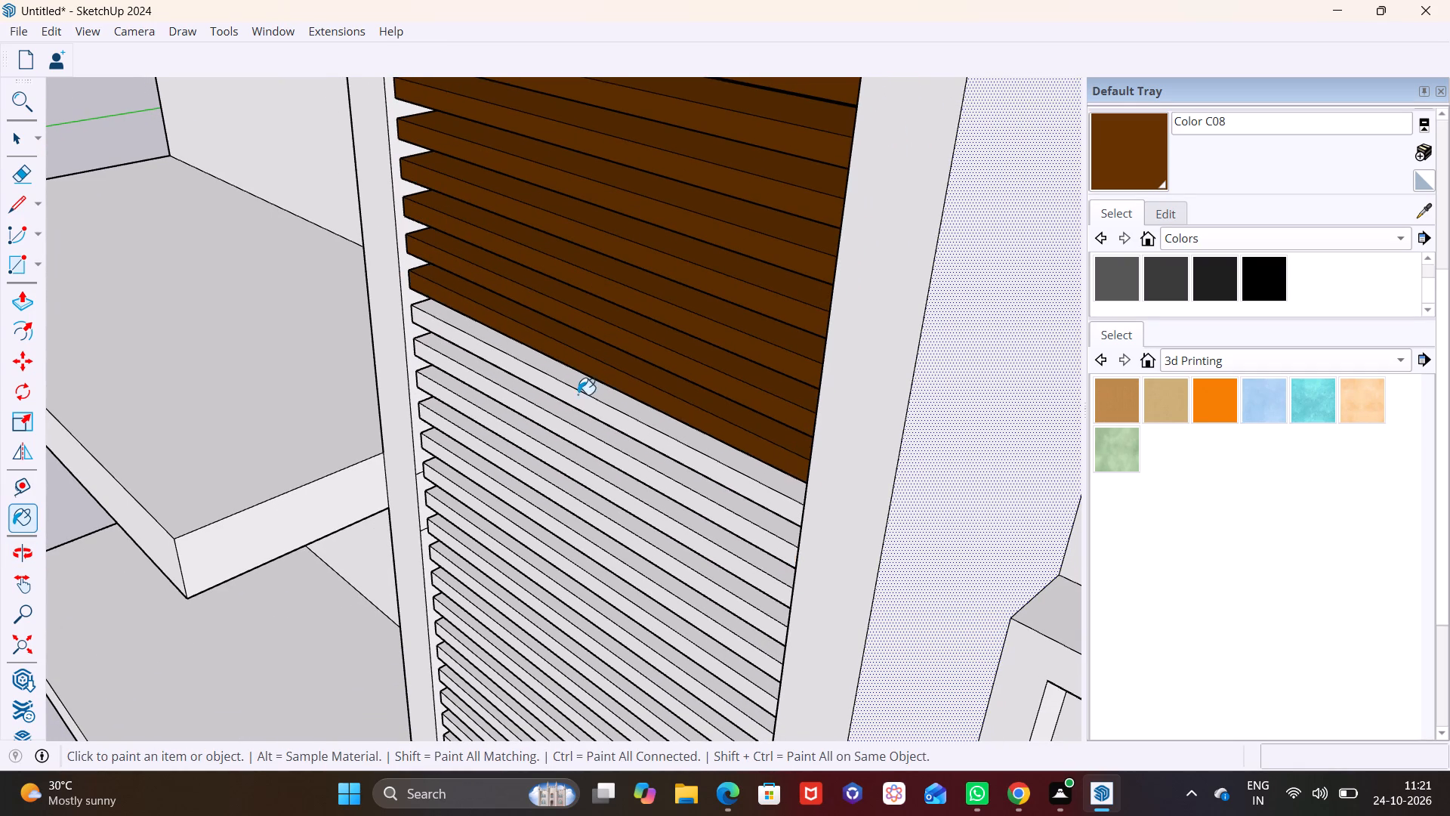
# Paint the bars next to and just below the projecting slab's edge with Color C08.
pyautogui.keyDown('shift'); pyautogui.moveTo(649, 442); pyautogui.dragTo(609, 183, button='middle'); pyautogui.keyUp('shift')
pyautogui.click(595, 196)
pyautogui.click(588, 238)
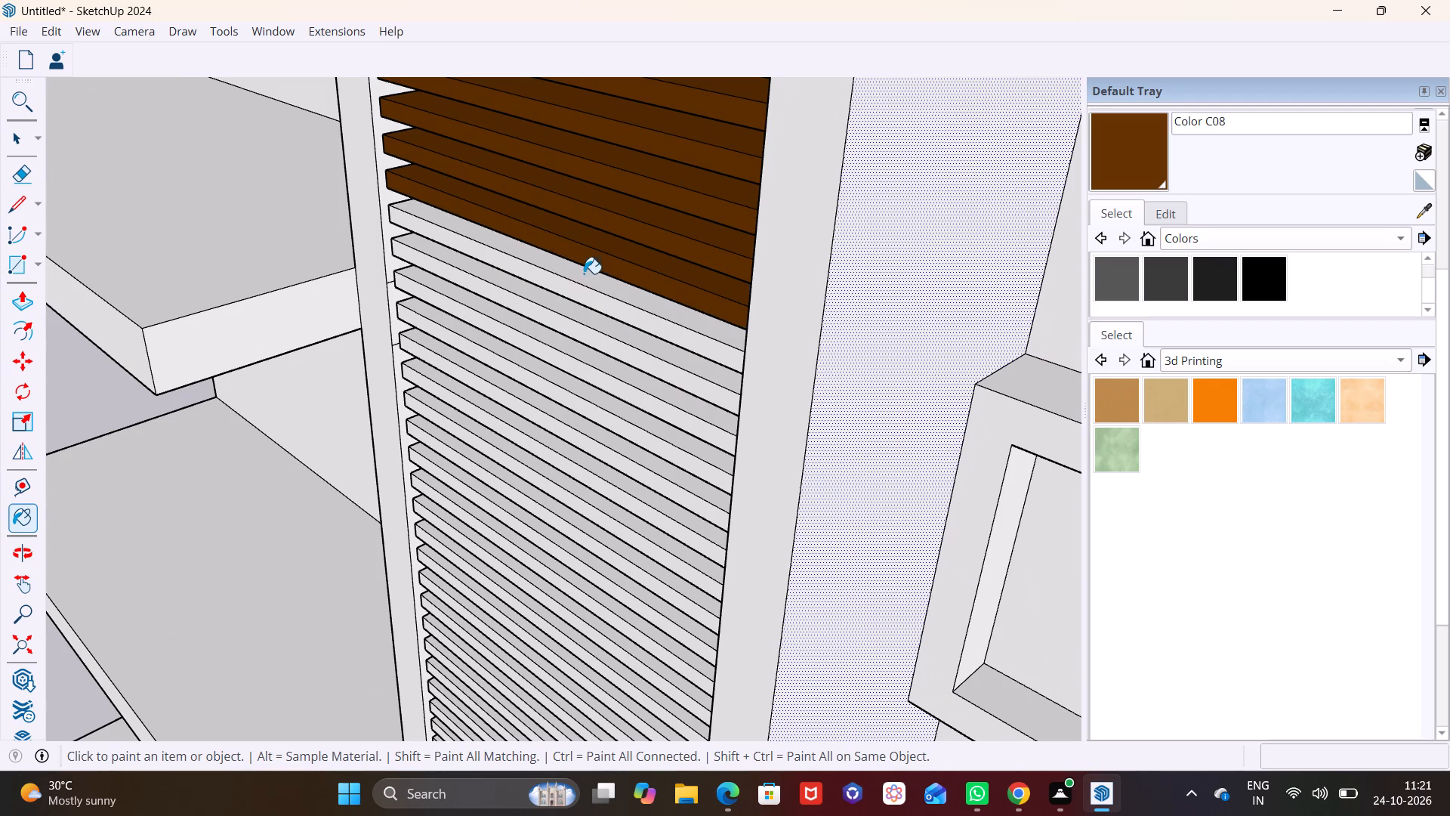
pyautogui.click(584, 275)
pyautogui.click(580, 299)
pyautogui.click(578, 310)
pyautogui.click(572, 337)
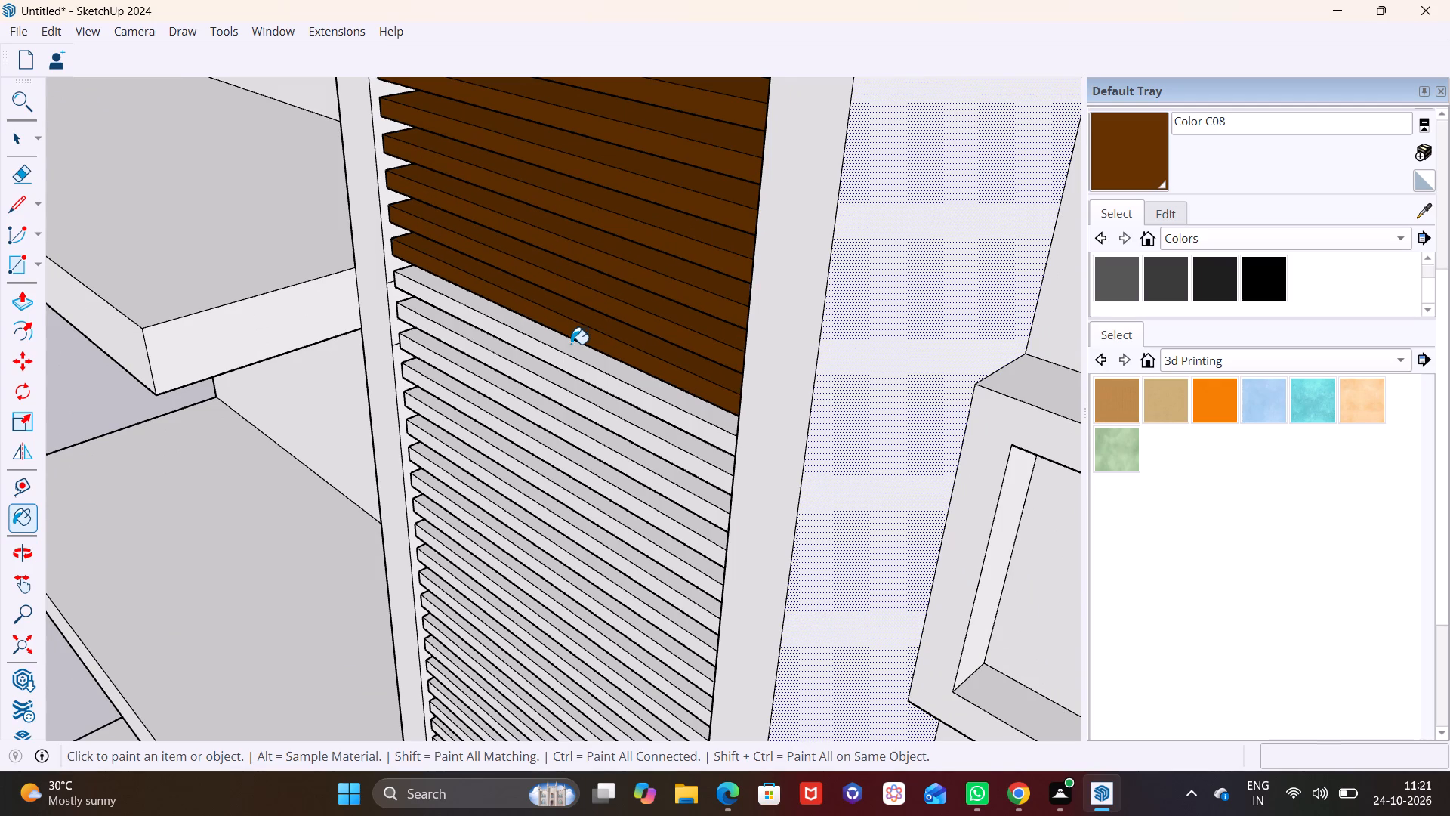
pyautogui.click(571, 344)
pyautogui.click(551, 388)
pyautogui.click(548, 420)
pyautogui.click(538, 453)
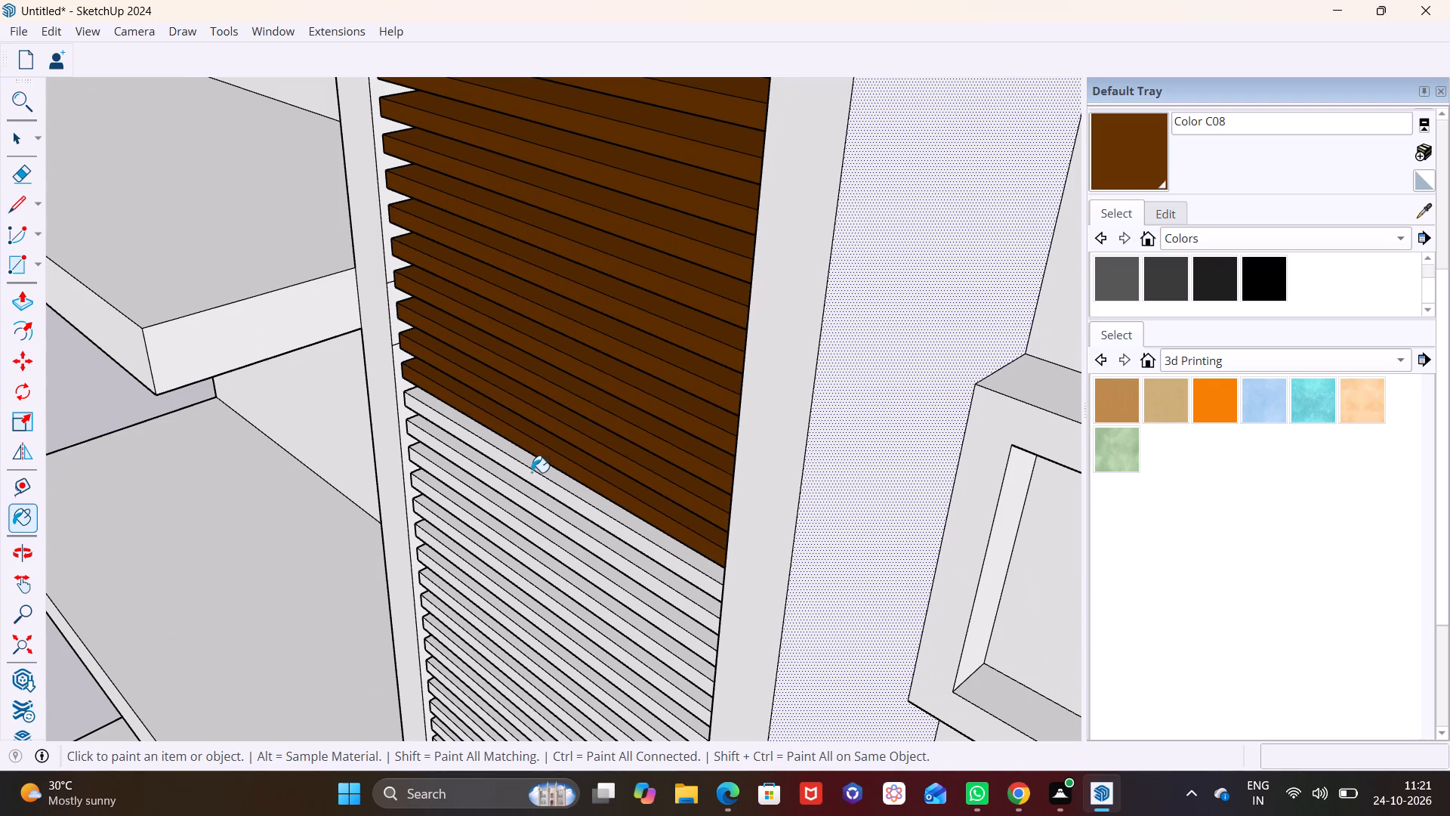
# Paint the next few white bars beneath the brown section in Color C08.
pyautogui.click(531, 472)
pyautogui.click(527, 487)
pyautogui.click(530, 508)
pyautogui.click(525, 520)
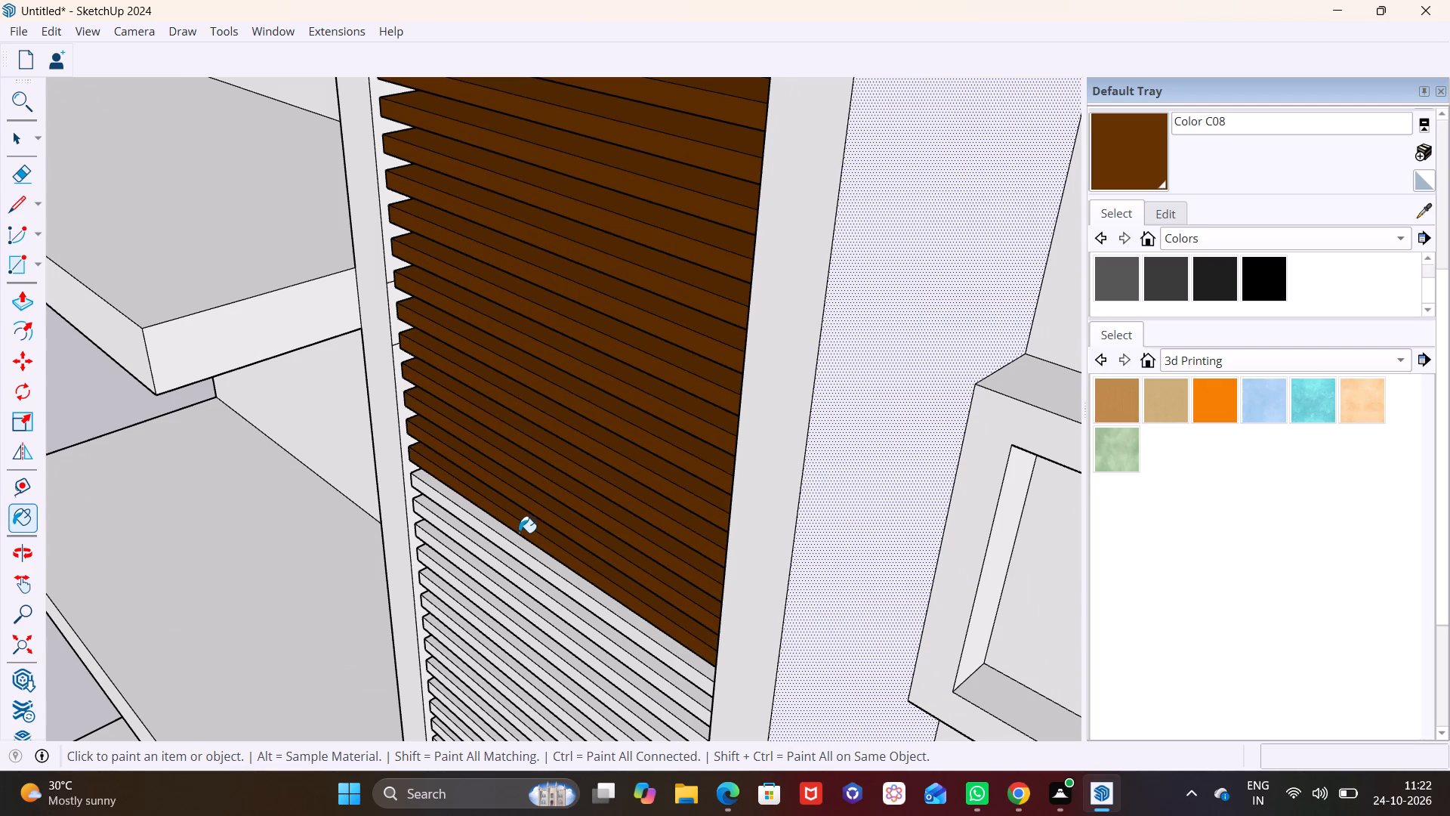
pyautogui.moveTo(519, 533); pyautogui.dragTo(517, 539)
pyautogui.click(517, 540)
pyautogui.click(510, 561)
# Continue painting the bars down the recess in Color C08 toward the next projecting slab's level.
pyautogui.keyDown('shift'); pyautogui.moveTo(564, 570); pyautogui.dragTo(587, 137, button='middle'); pyautogui.keyUp('shift')
pyautogui.scroll(3, 645, 261)
pyautogui.click(625, 210)
pyautogui.click(612, 255)
pyautogui.click(598, 280)
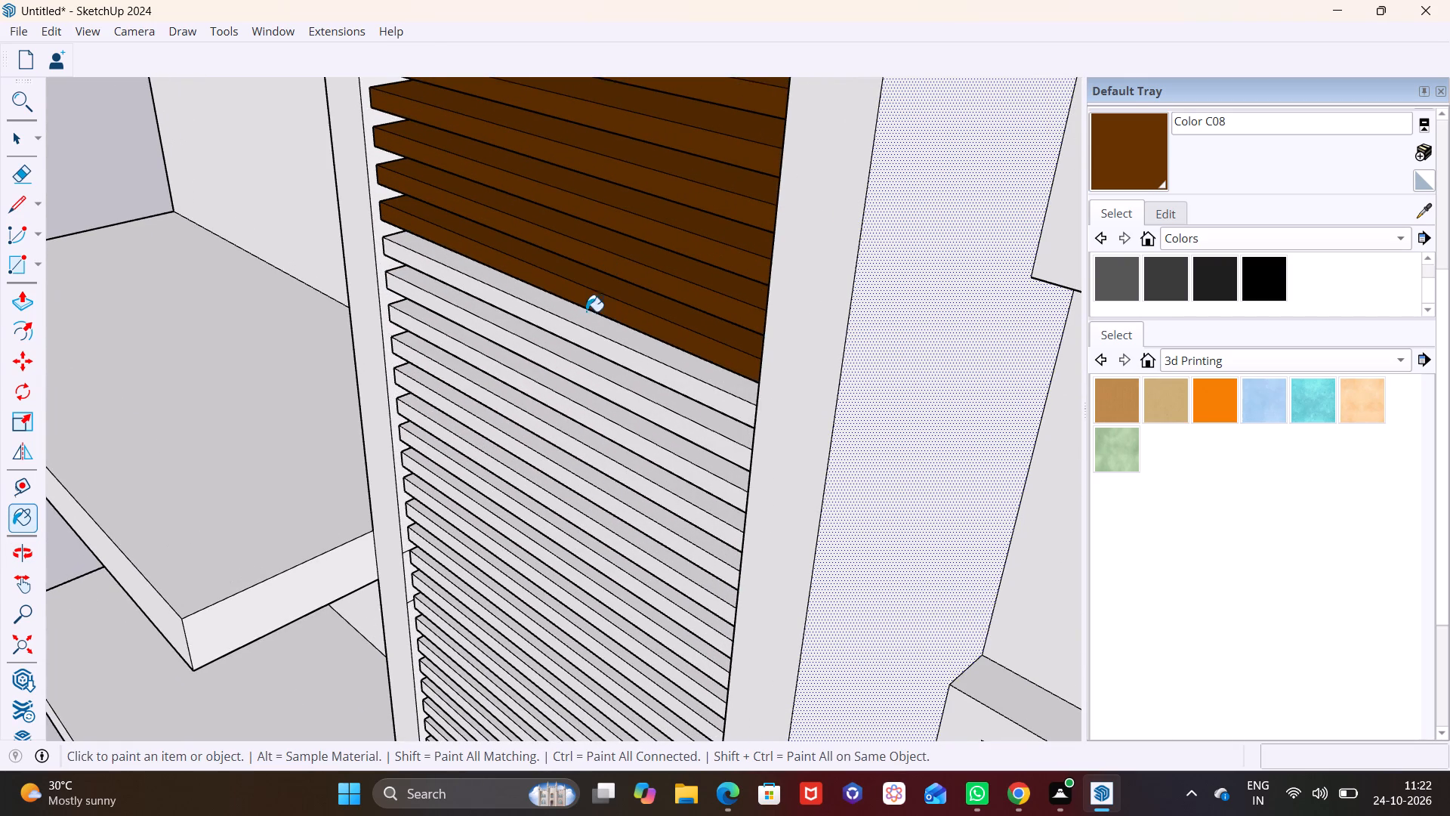
pyautogui.click(582, 329)
pyautogui.click(562, 368)
pyautogui.click(551, 400)
pyautogui.click(542, 416)
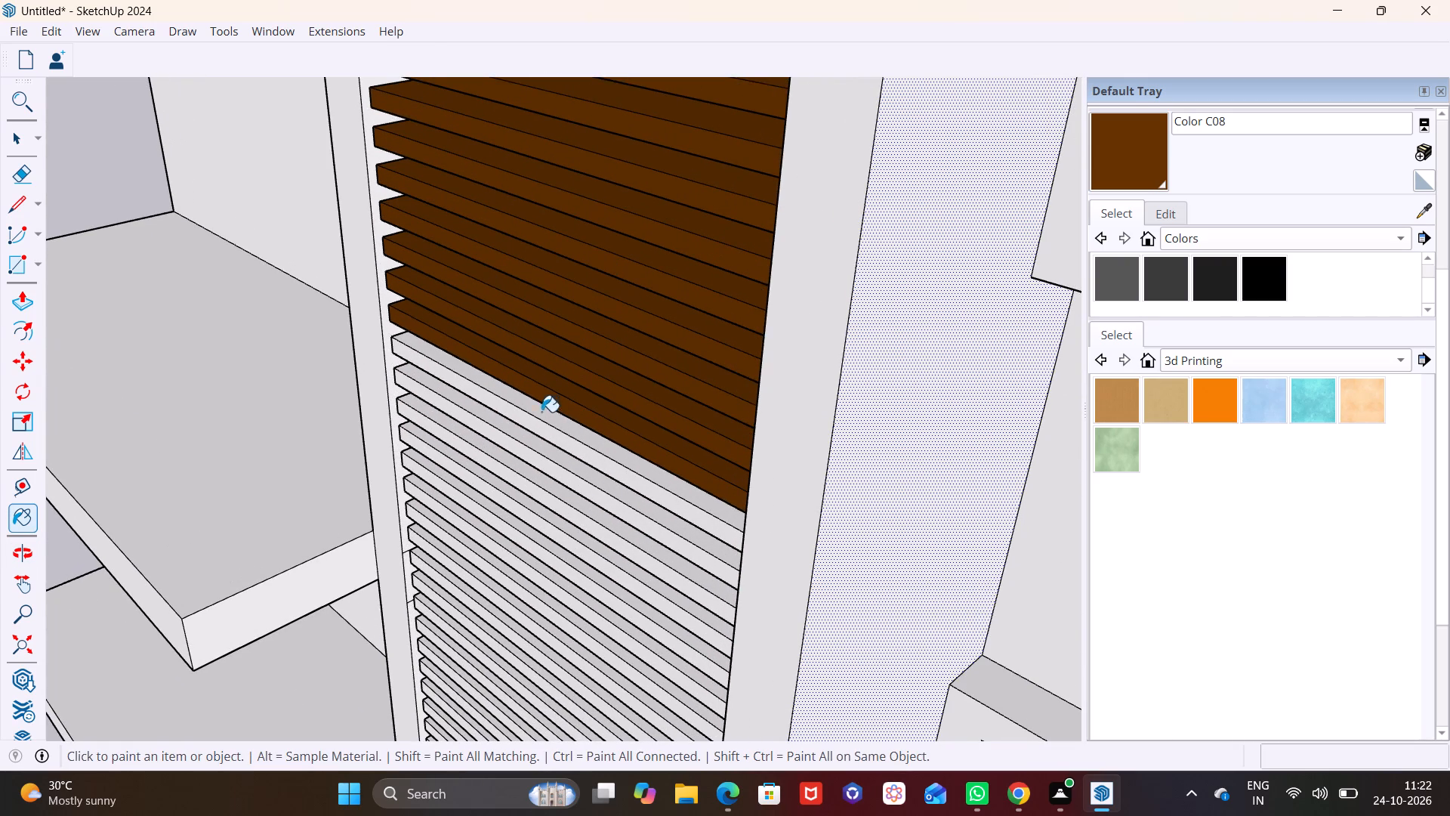
pyautogui.click(532, 441)
pyautogui.click(526, 475)
pyautogui.click(529, 512)
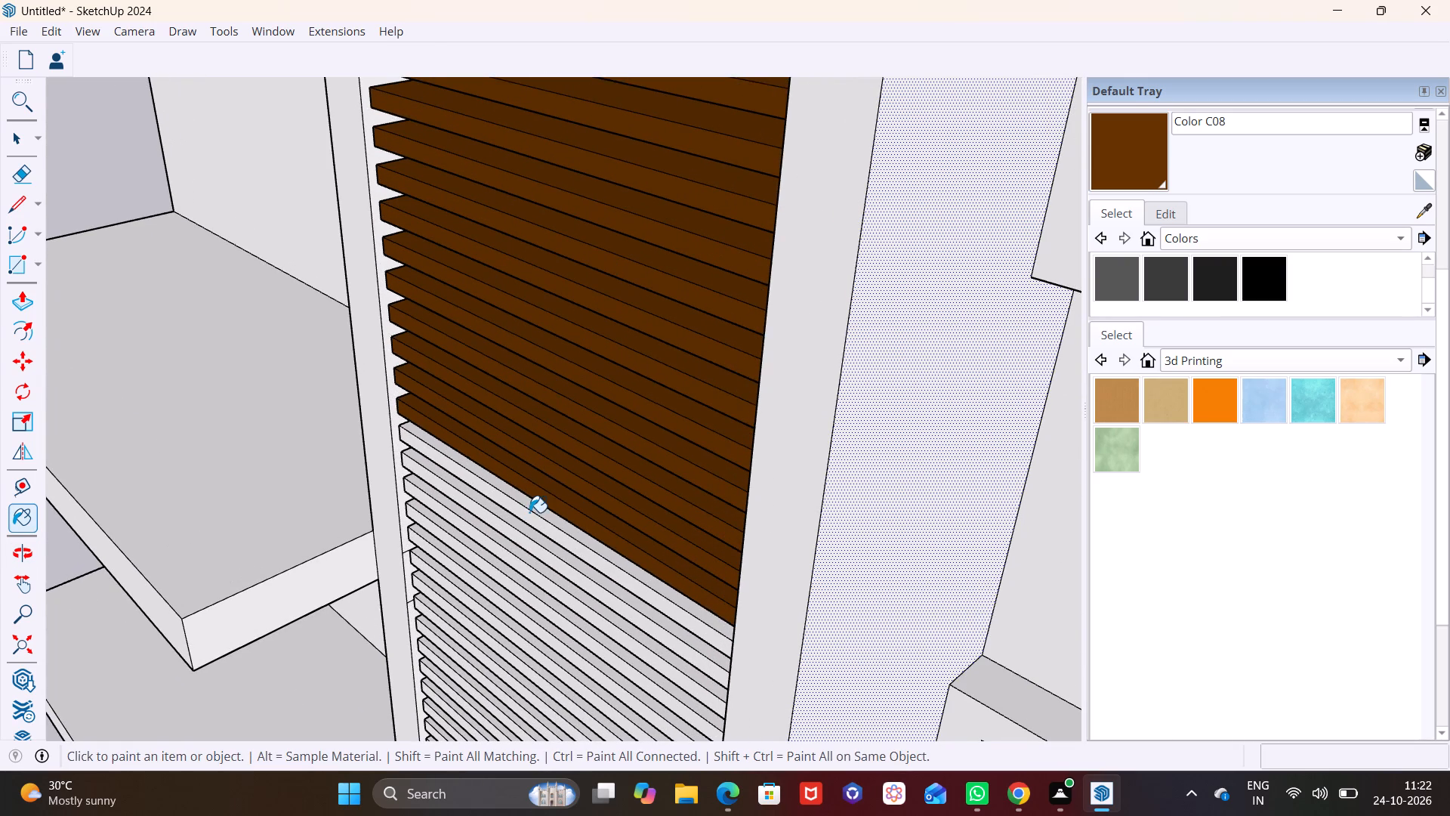
# Paint the closely stacked bars beside and below the next projecting slab with Color C08.
pyautogui.click(522, 534)
pyautogui.click(521, 558)
pyautogui.click(500, 570)
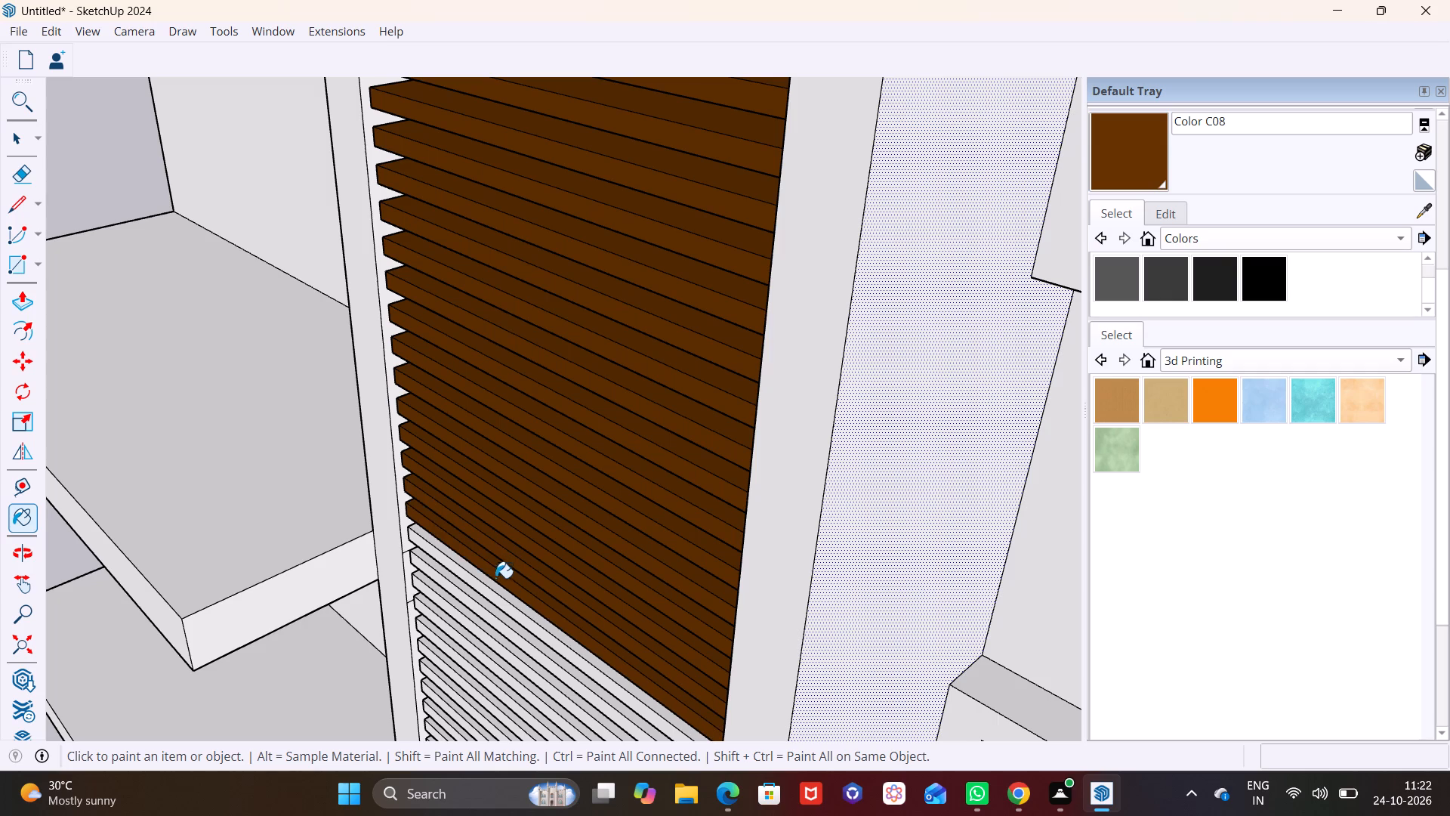
pyautogui.click(488, 588)
pyautogui.click(488, 611)
pyautogui.click(480, 631)
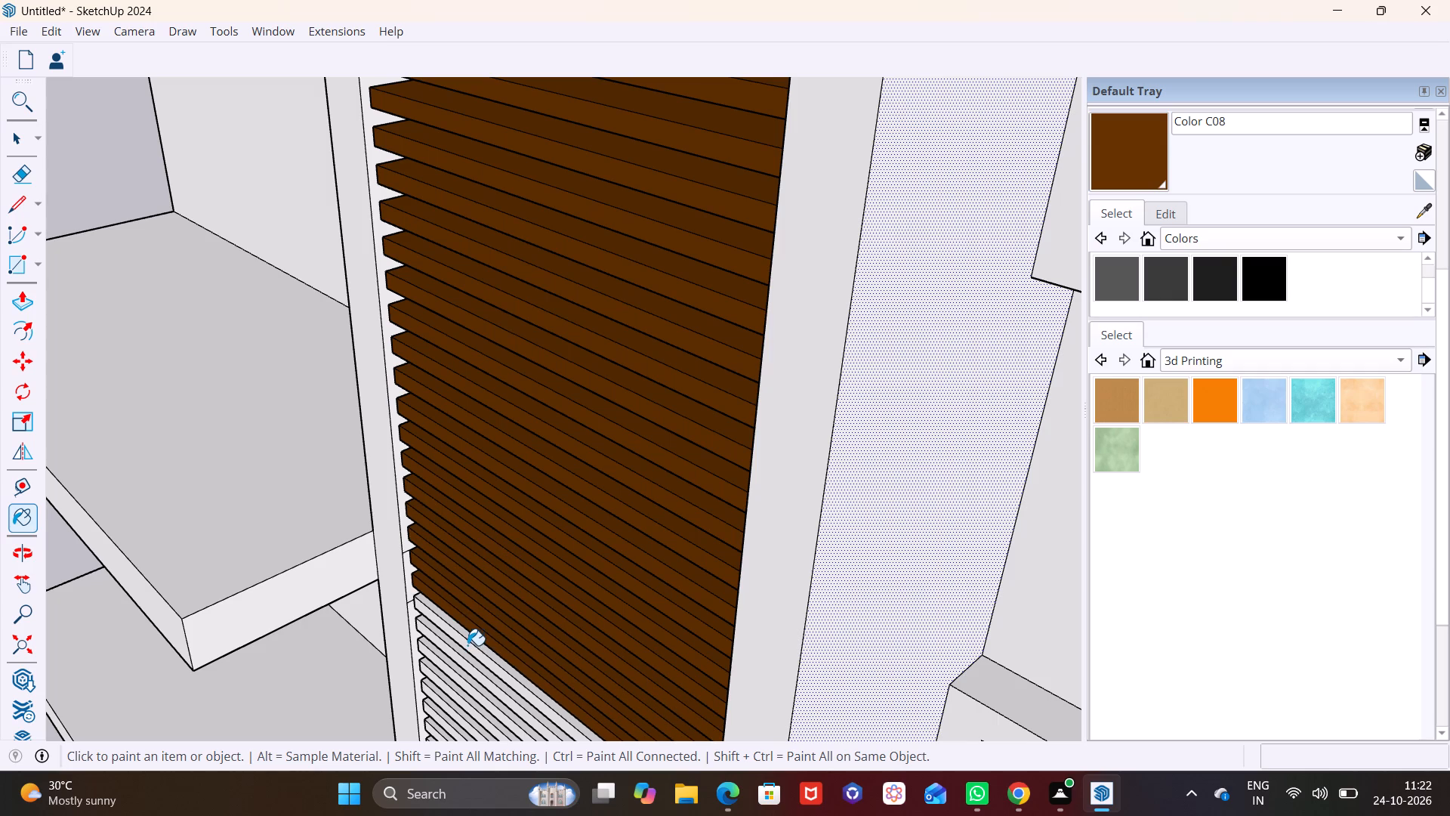
pyautogui.click(467, 645)
pyautogui.click(448, 651)
pyautogui.click(448, 669)
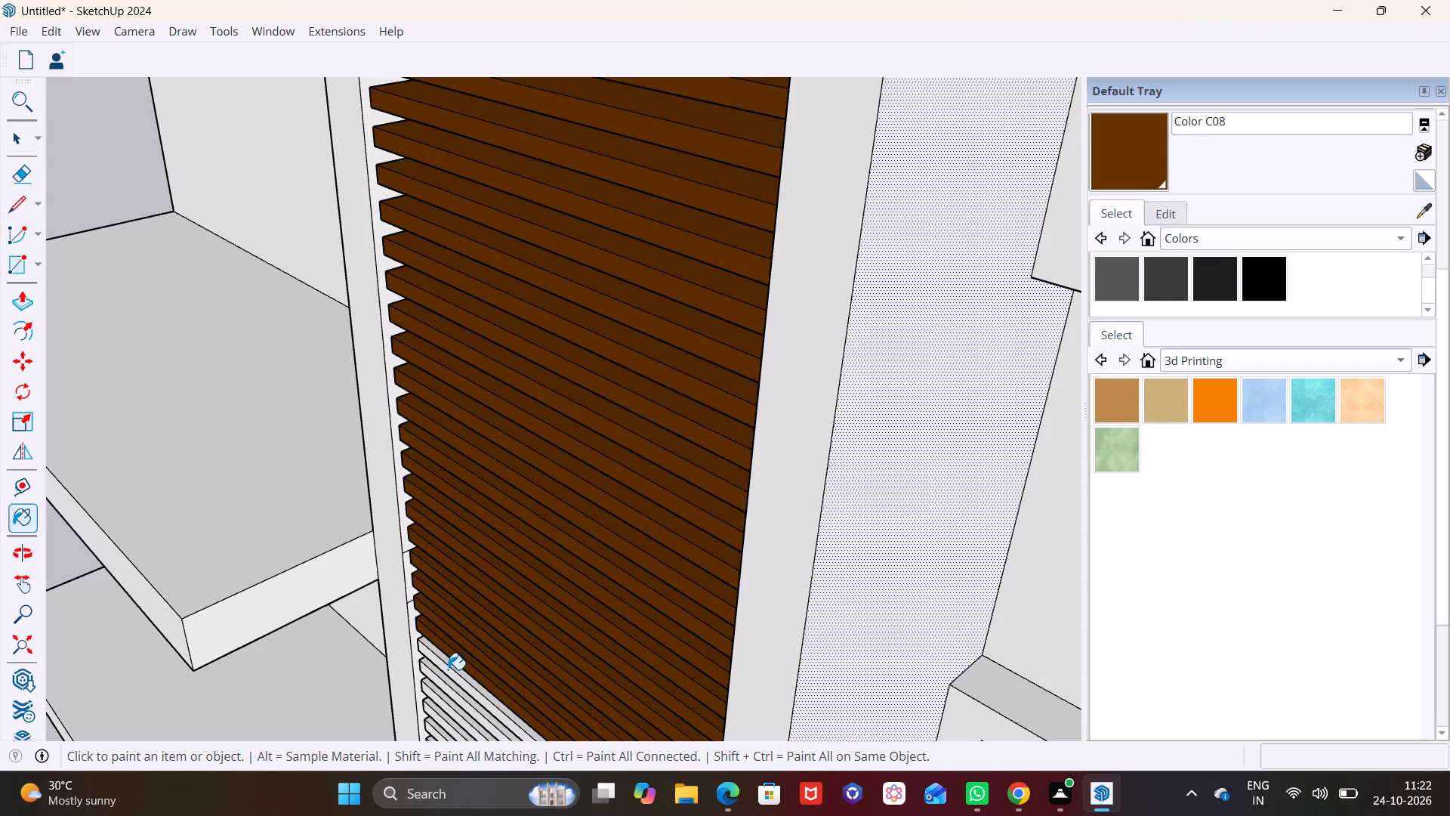
pyautogui.click(450, 690)
pyautogui.click(449, 706)
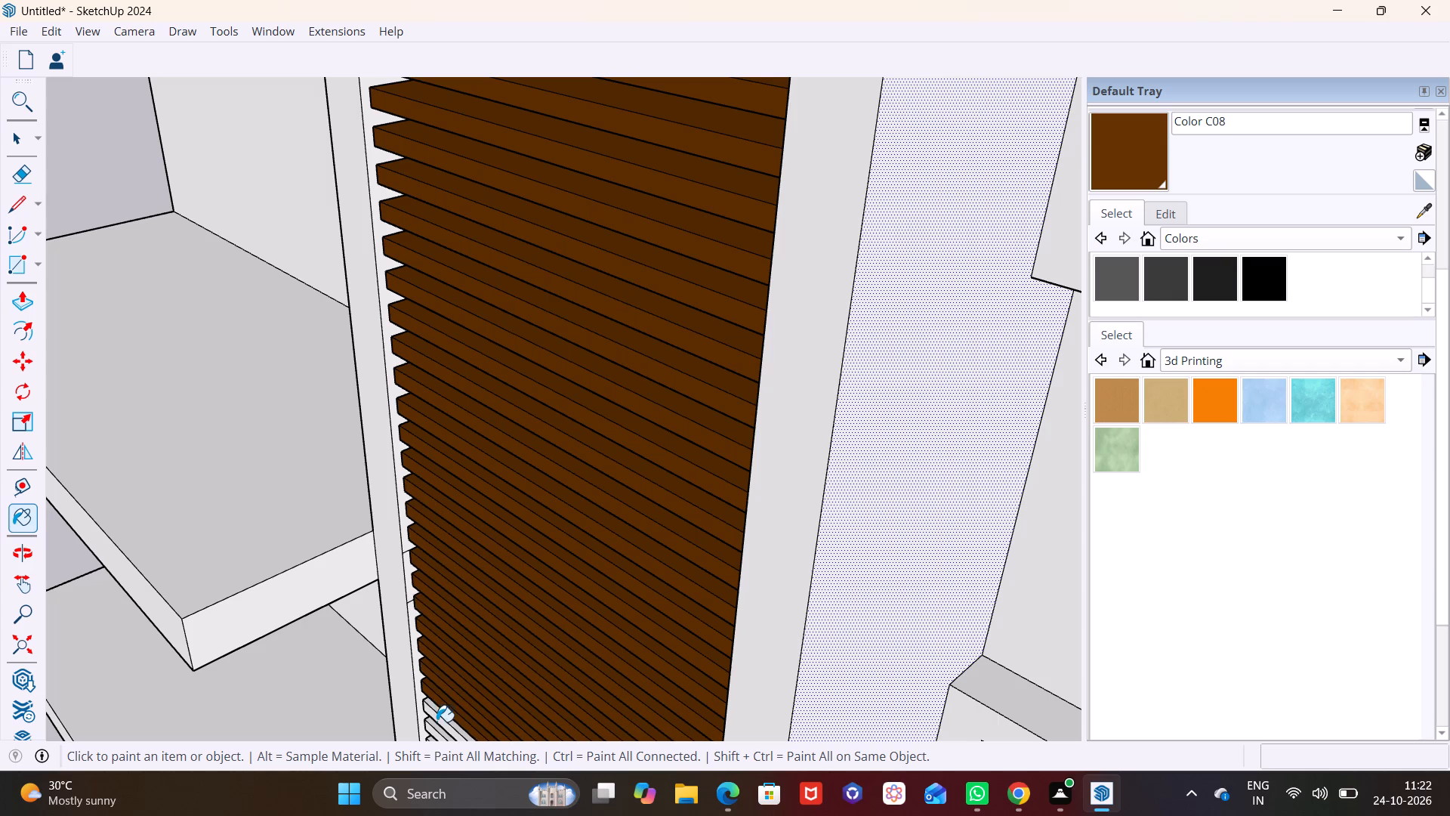
pyautogui.click(437, 722)
pyautogui.click(436, 737)
# Paint the next run of white bars below the brown section of the recess in Color C08.
pyautogui.keyDown('shift'); pyautogui.moveTo(489, 713); pyautogui.dragTo(517, 280, button='middle'); pyautogui.keyUp('shift')
pyautogui.click(511, 391)
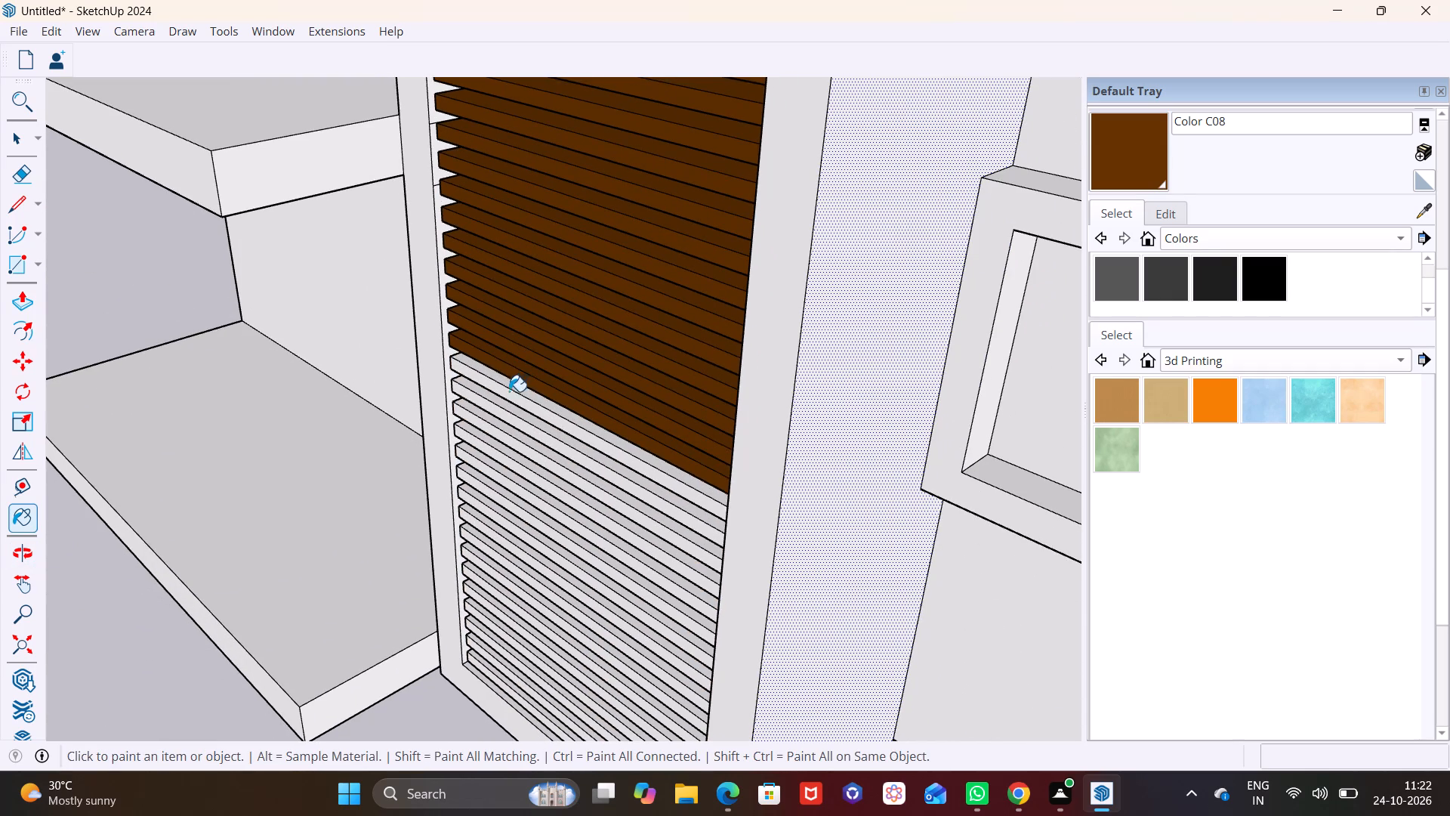
pyautogui.click(509, 409)
pyautogui.click(509, 431)
pyautogui.click(501, 452)
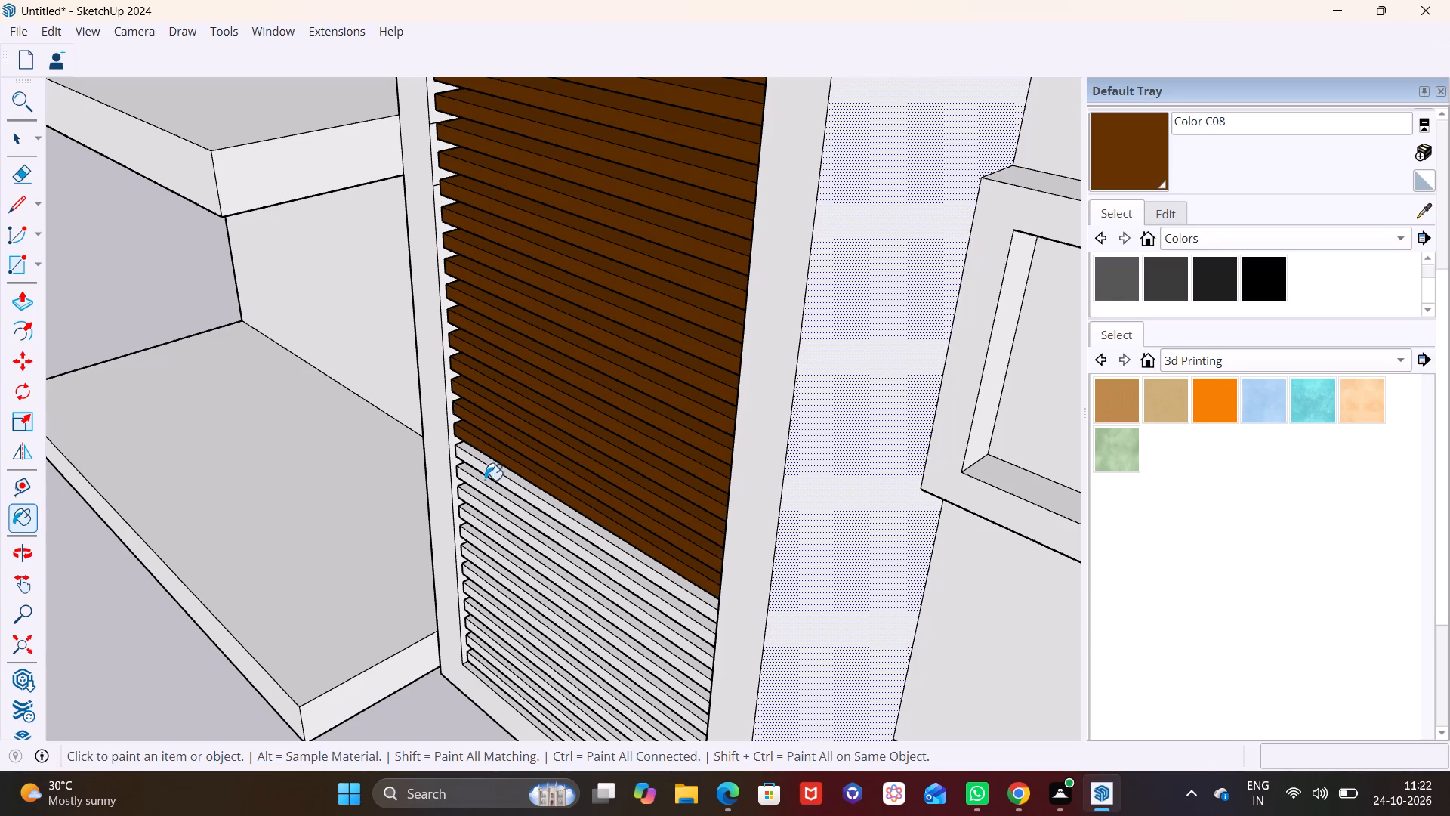
pyautogui.click(495, 472)
pyautogui.click(488, 487)
pyautogui.click(484, 504)
pyautogui.click(480, 523)
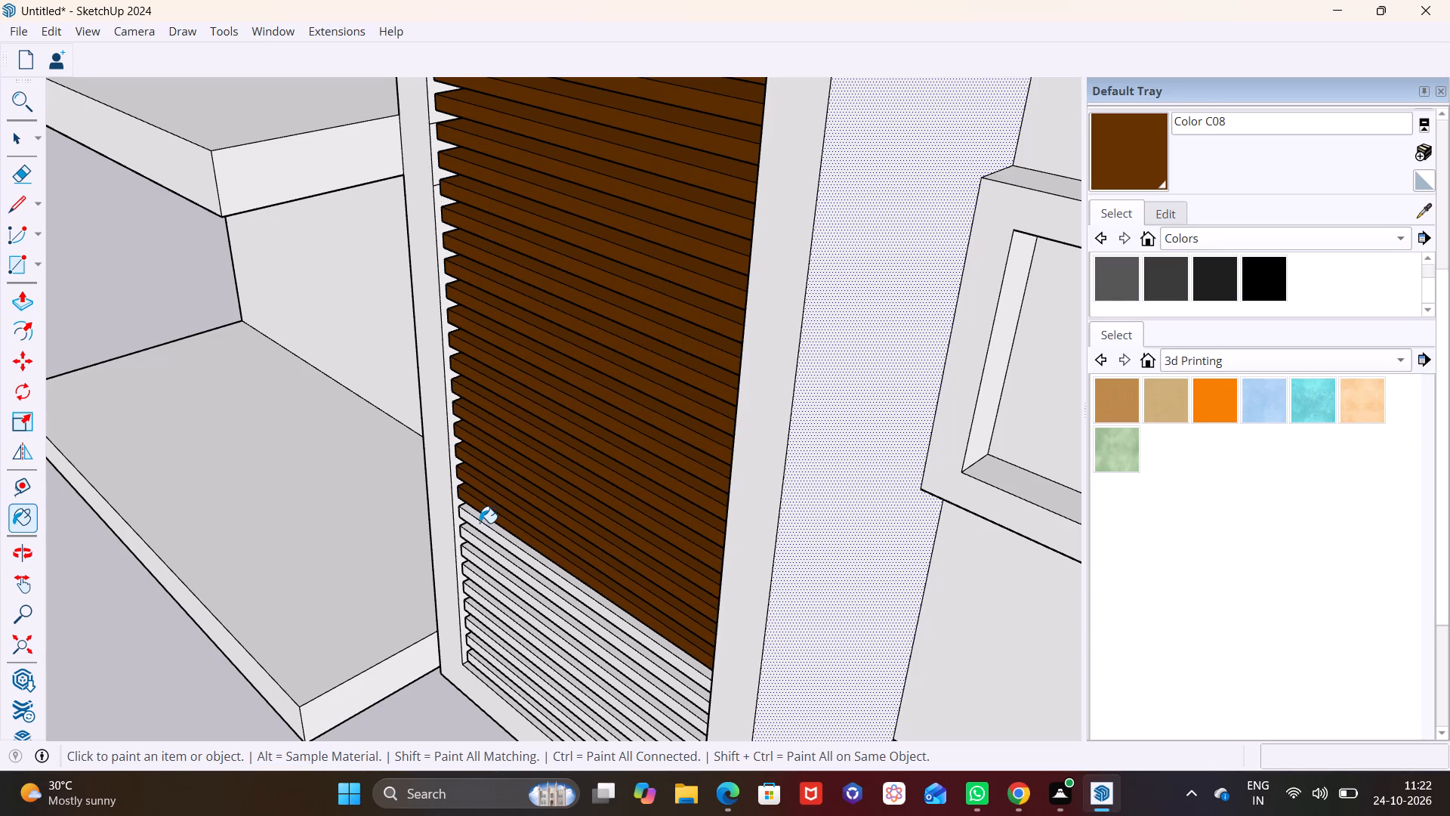
# Paint the last white bars down to the bottom edge of the recess in Color C08.
pyautogui.click(474, 546)
pyautogui.click(476, 560)
pyautogui.click(477, 573)
pyautogui.click(482, 605)
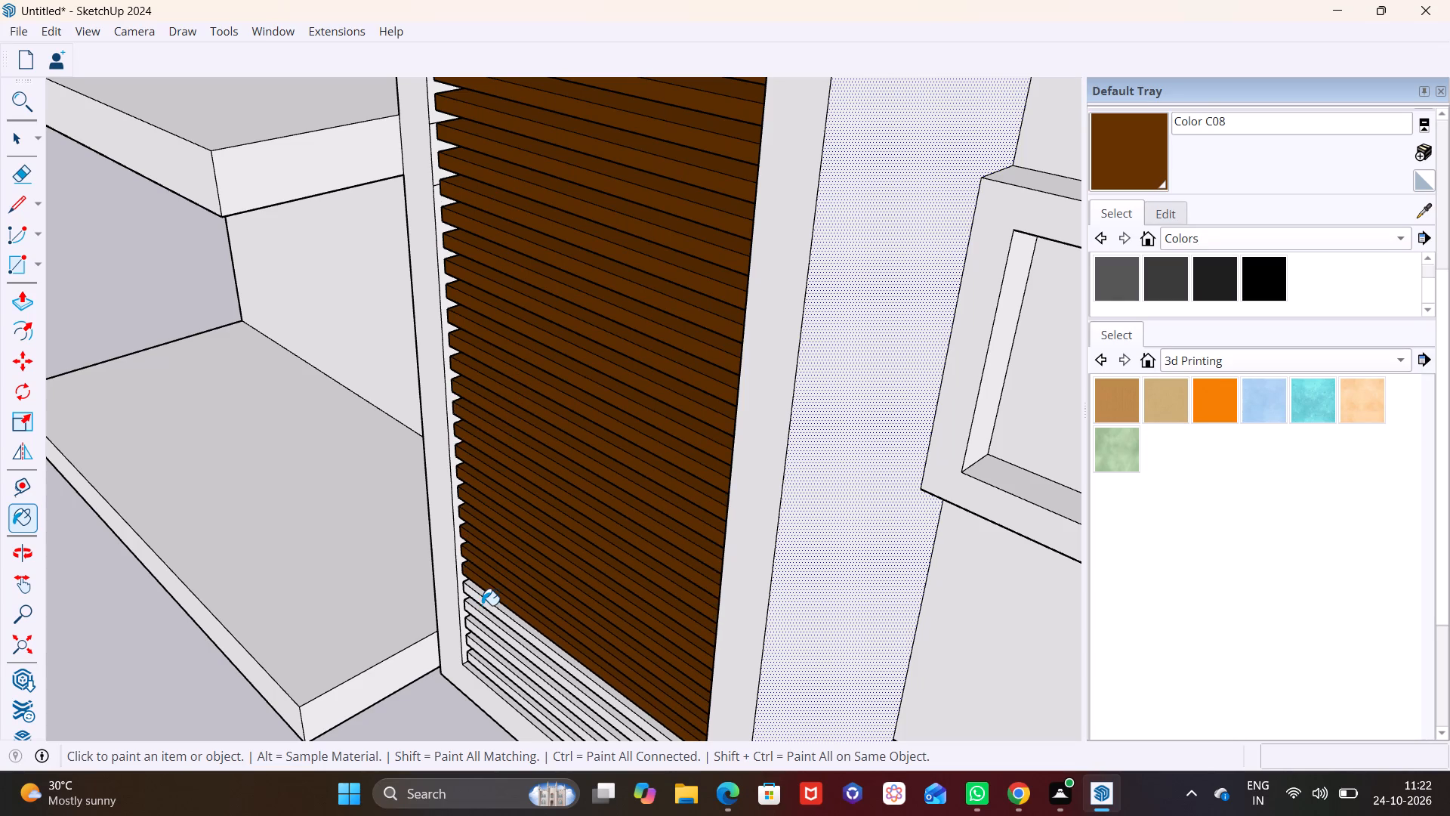
pyautogui.click(486, 622)
pyautogui.scroll(4, 486, 630)
pyautogui.click(486, 638)
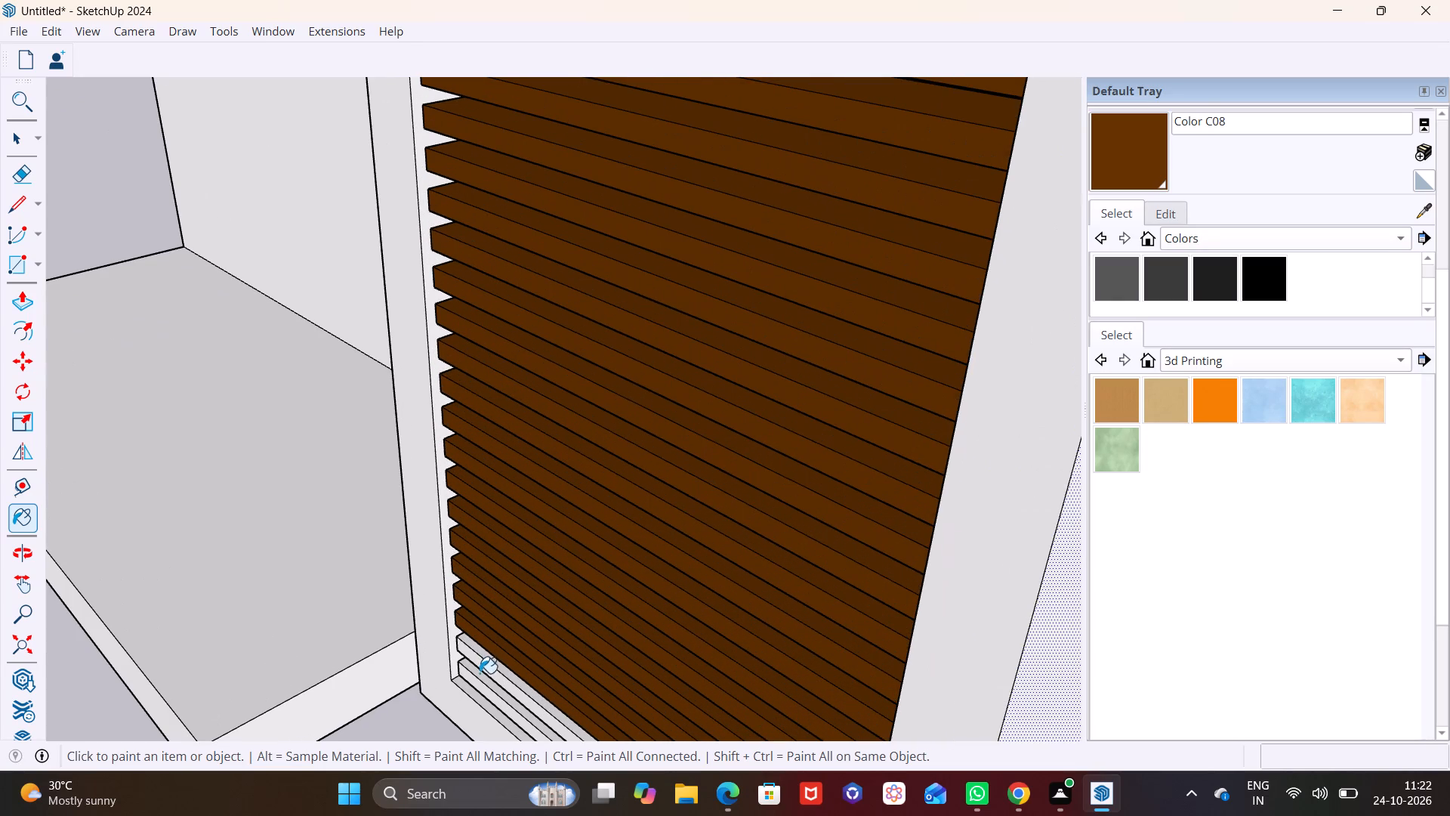
pyautogui.click(493, 660)
pyautogui.click(477, 683)
pyautogui.scroll(-12, 533, 631)
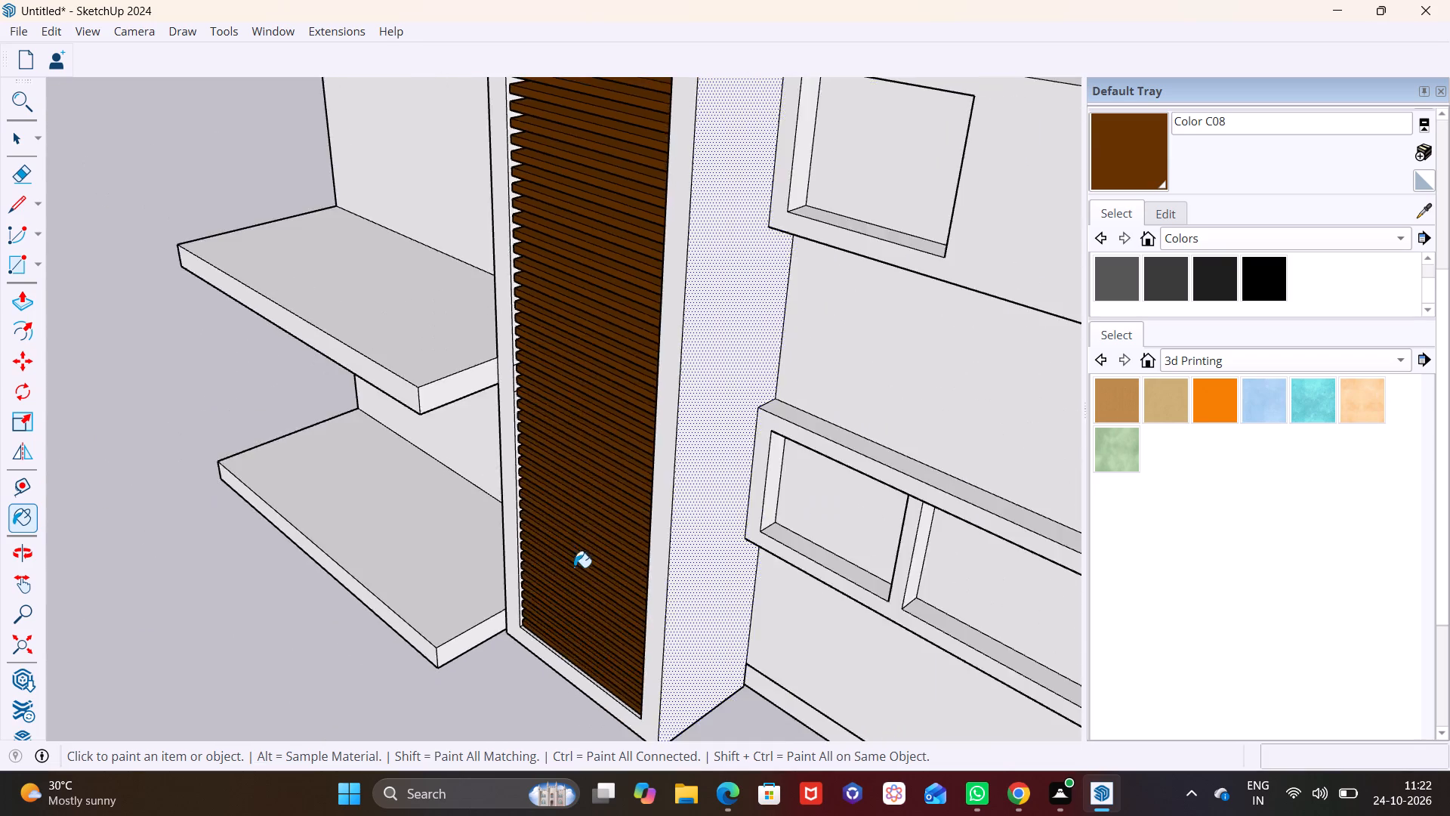
pyautogui.scroll(-6, 574, 567)
pyautogui.press('space')
pyautogui.click(239, 539)
pyautogui.moveTo(426, 516); pyautogui.dragTo(523, 288, button='middle')
pyautogui.scroll(-5, 523, 288)
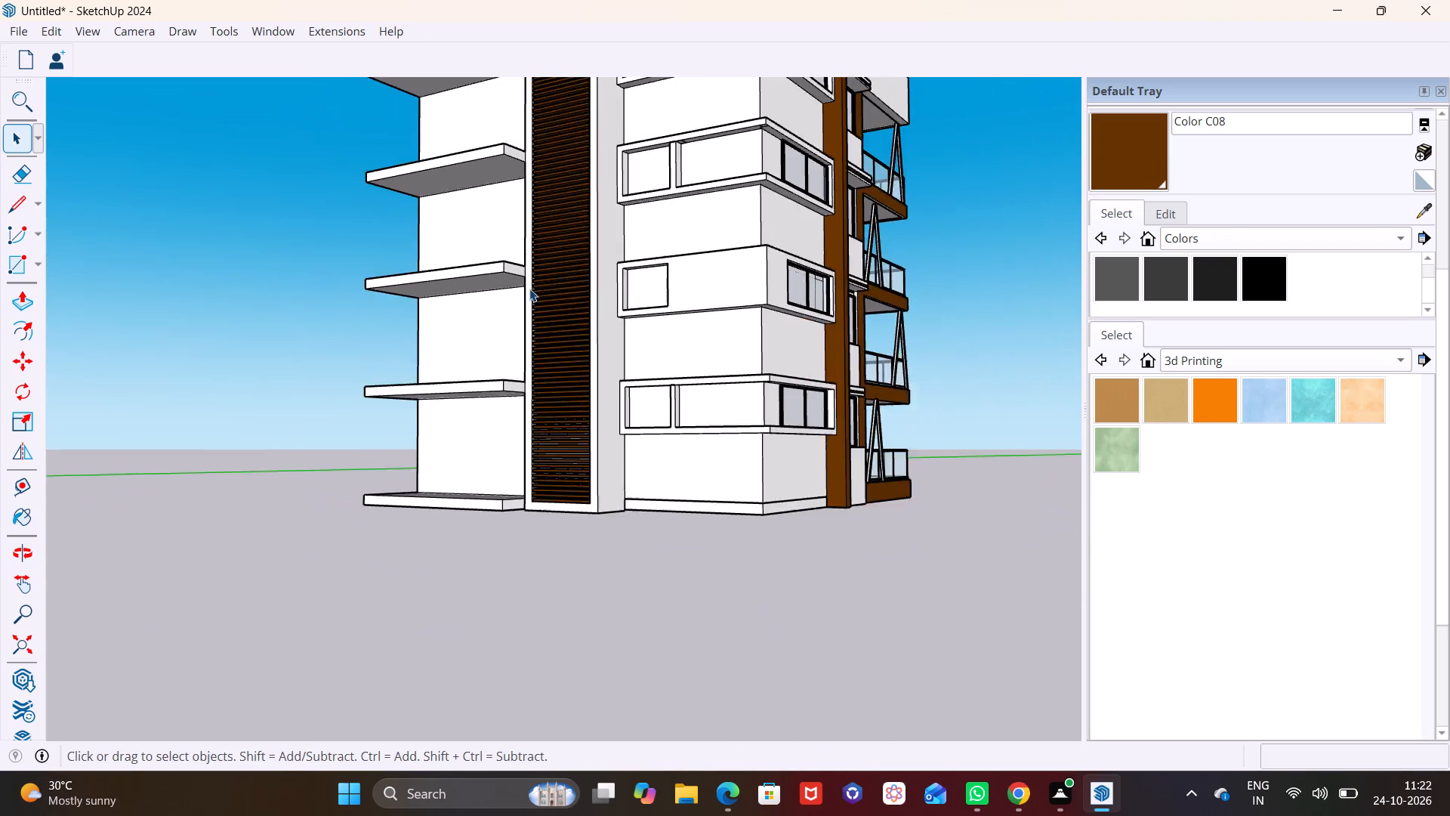
pyautogui.scroll(-3, 529, 289)
pyautogui.moveTo(544, 308); pyautogui.dragTo(387, 497, button='middle')
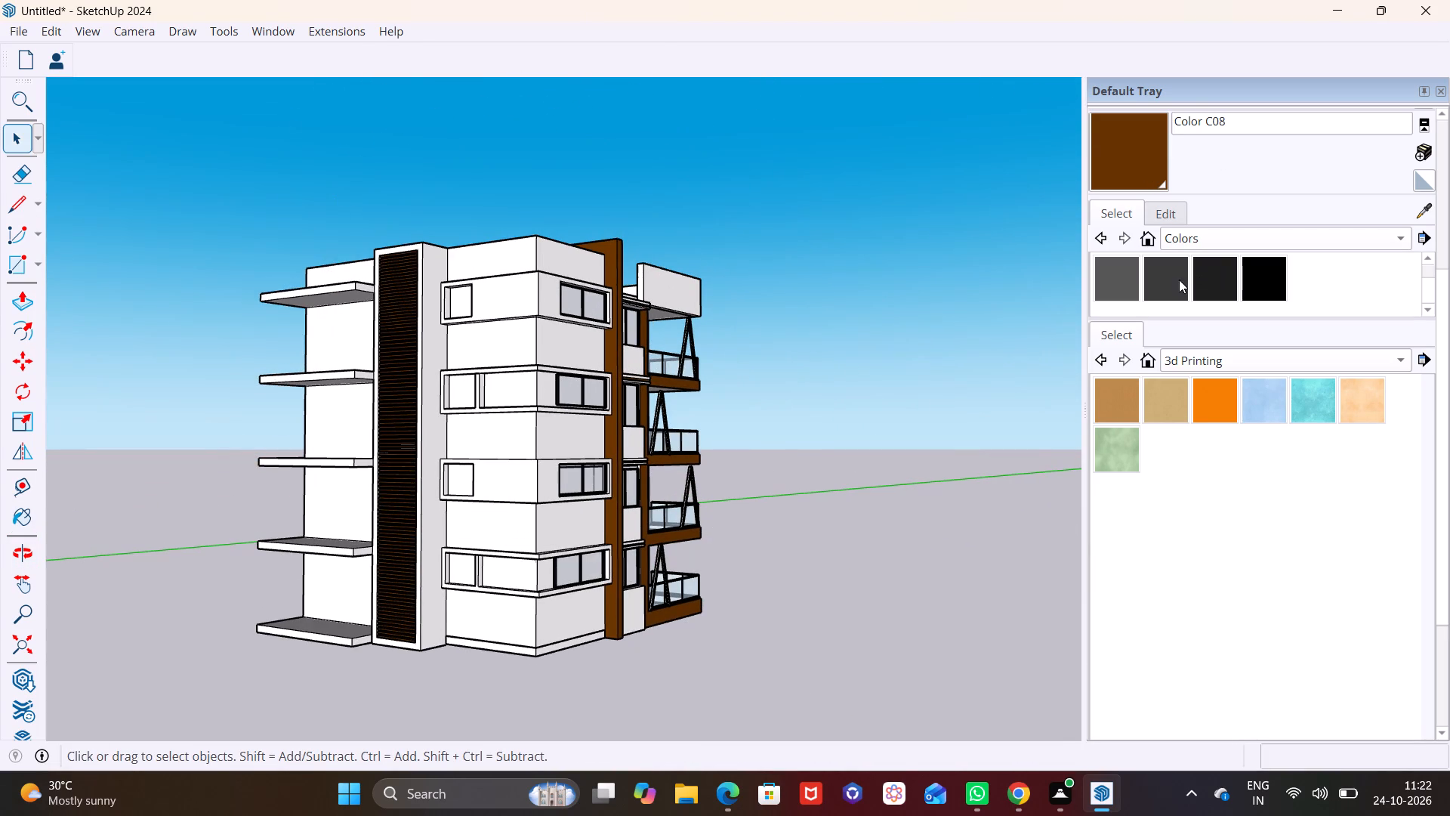
# Paint the column's front frame, outer side, top and the slab-side face below the top slab in Color M07.
pyautogui.click(1179, 280)
pyautogui.scroll(8, 422, 271)
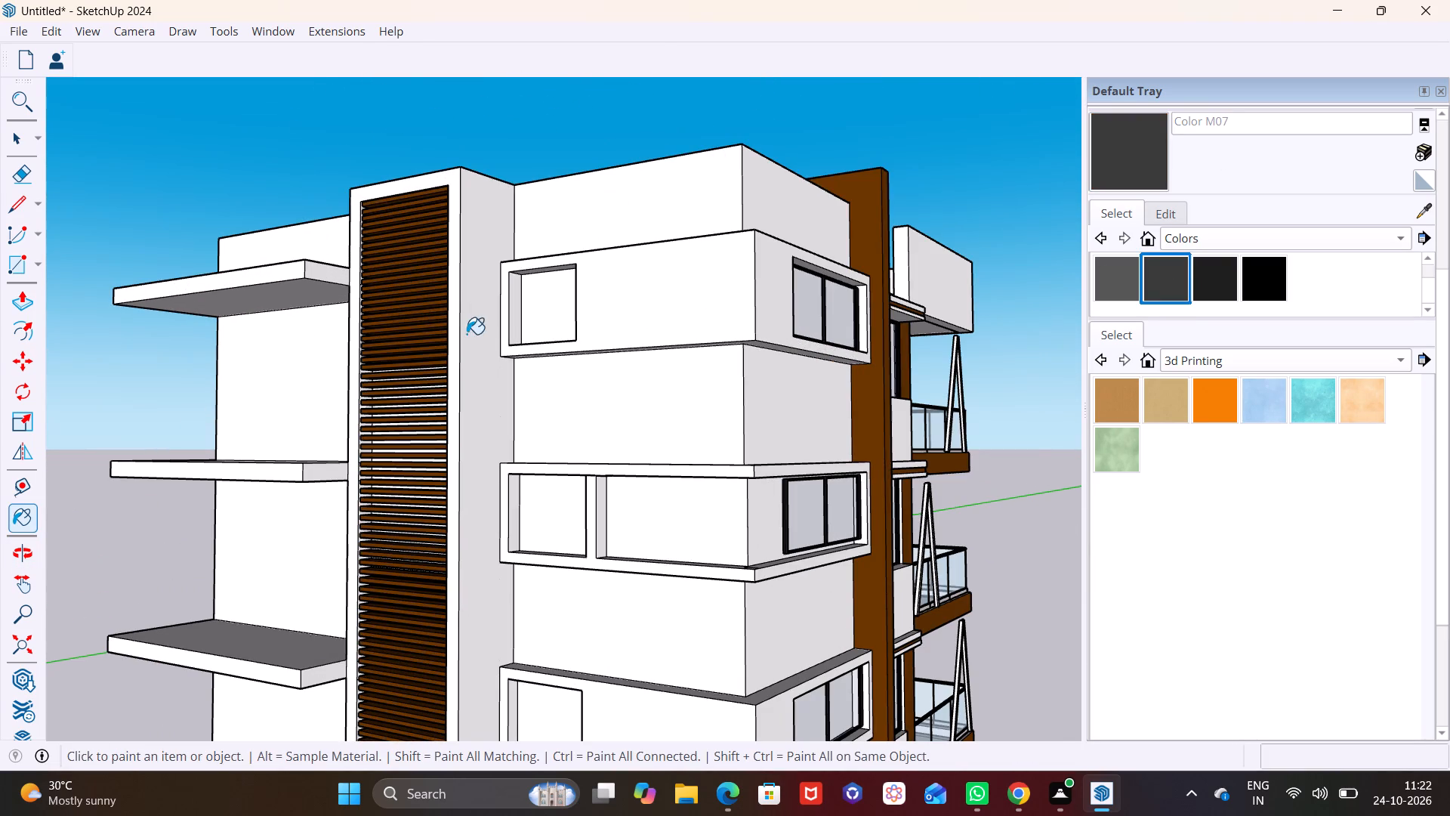
pyautogui.click(467, 334)
pyautogui.click(453, 322)
pyautogui.moveTo(381, 256); pyautogui.dragTo(220, 467, button='middle')
pyautogui.click(357, 255)
pyautogui.moveTo(386, 296); pyautogui.dragTo(517, 277, button='middle')
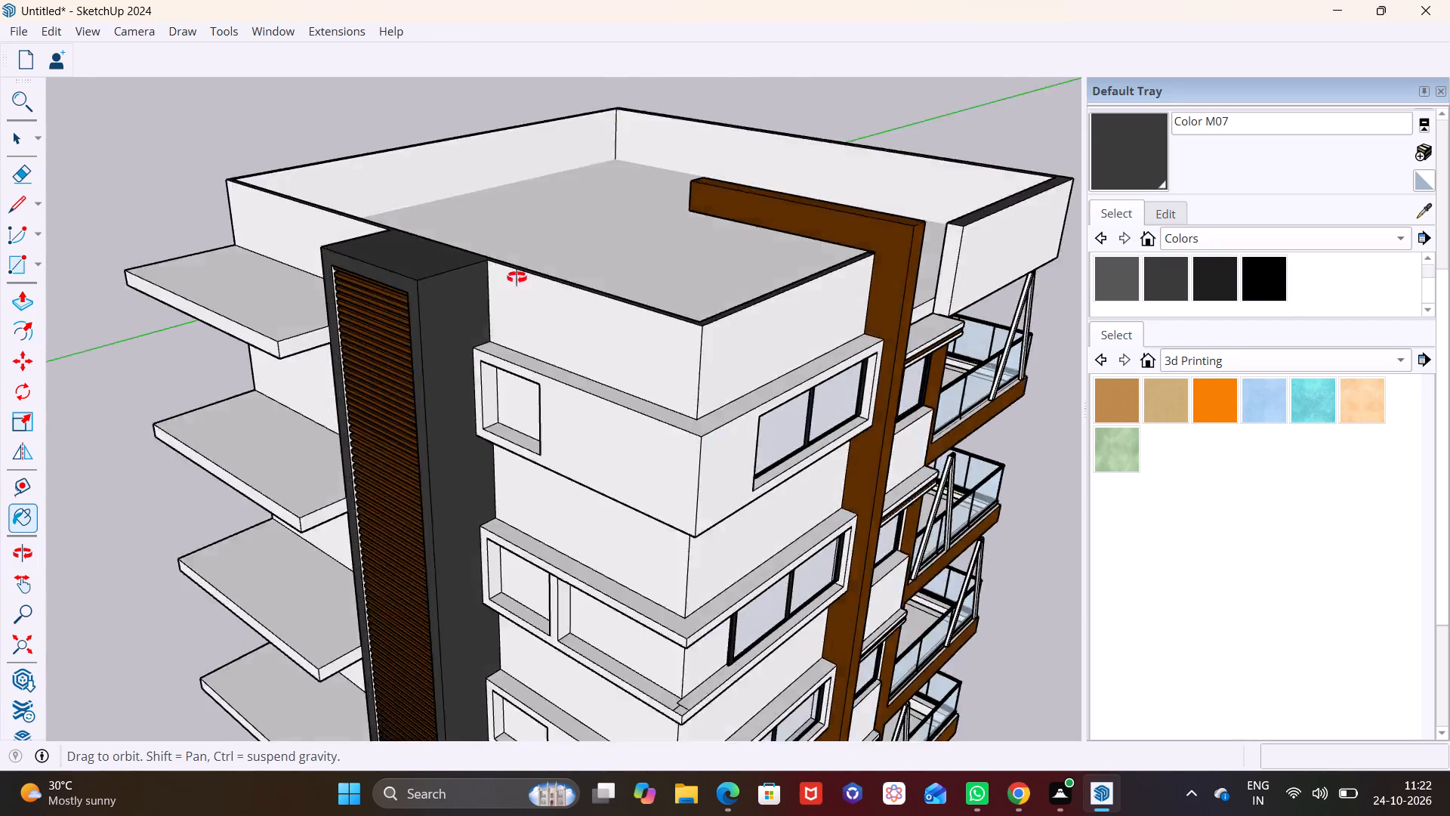
pyautogui.moveTo(517, 277); pyautogui.dragTo(738, 180, button='middle')
pyautogui.moveTo(499, 314); pyautogui.dragTo(749, 258, button='middle')
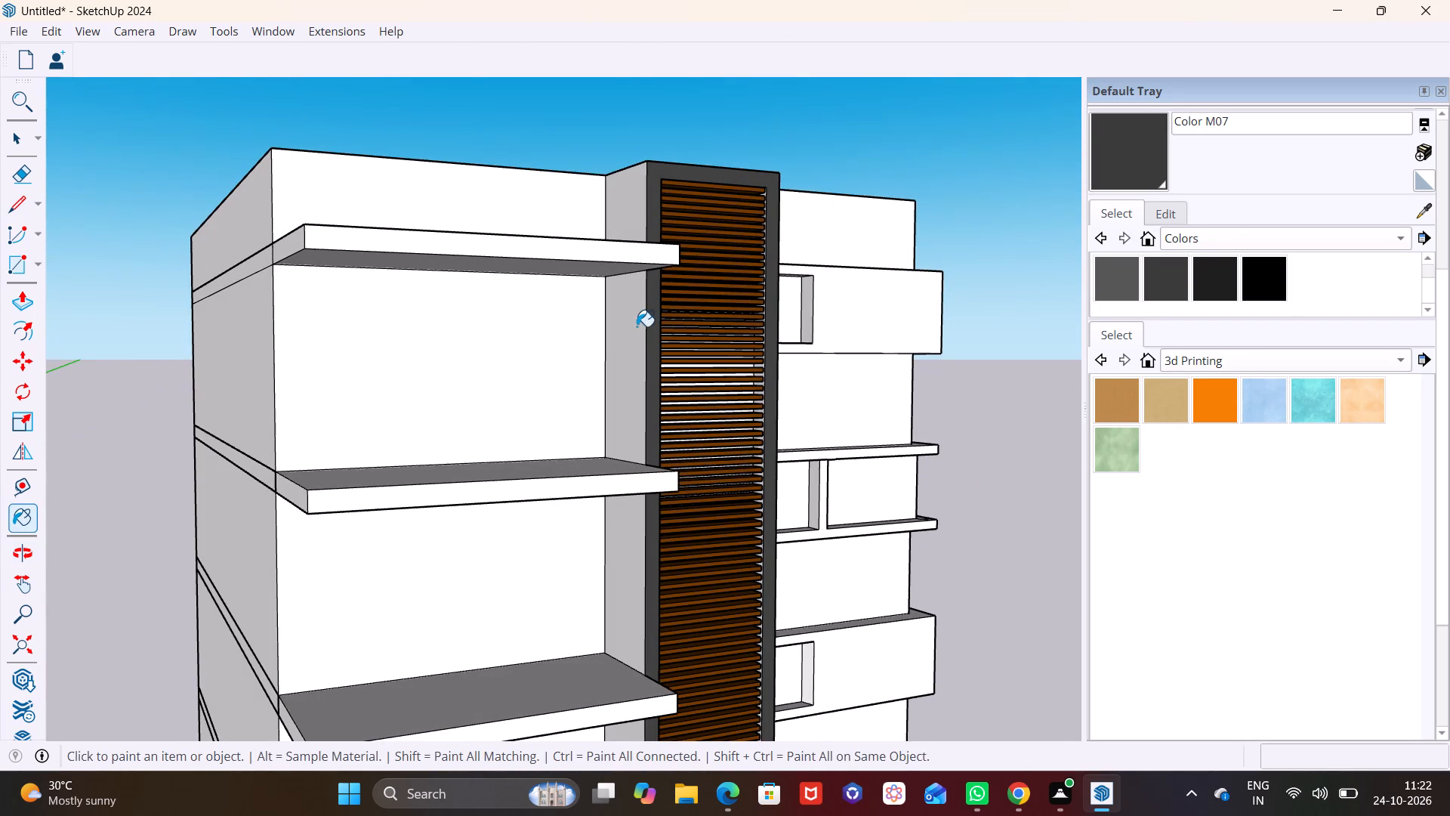
pyautogui.click(637, 326)
# Paint both inner side faces and the back wall of the recess behind the bars in Color M07.
pyautogui.scroll(12, 657, 336)
pyautogui.moveTo(679, 377); pyautogui.dragTo(332, 377, button='middle')
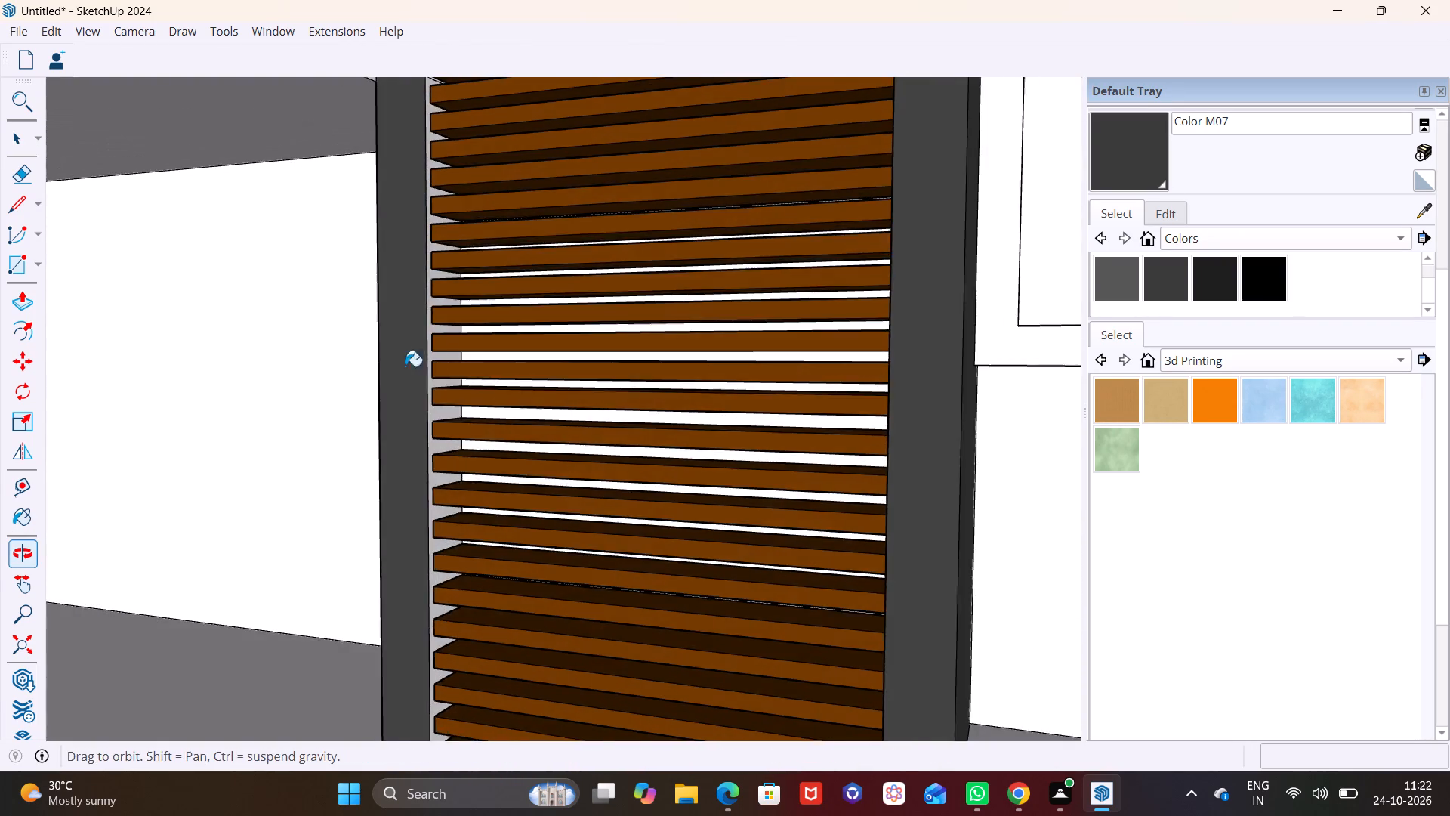
pyautogui.scroll(7, 440, 360)
pyautogui.click(423, 394)
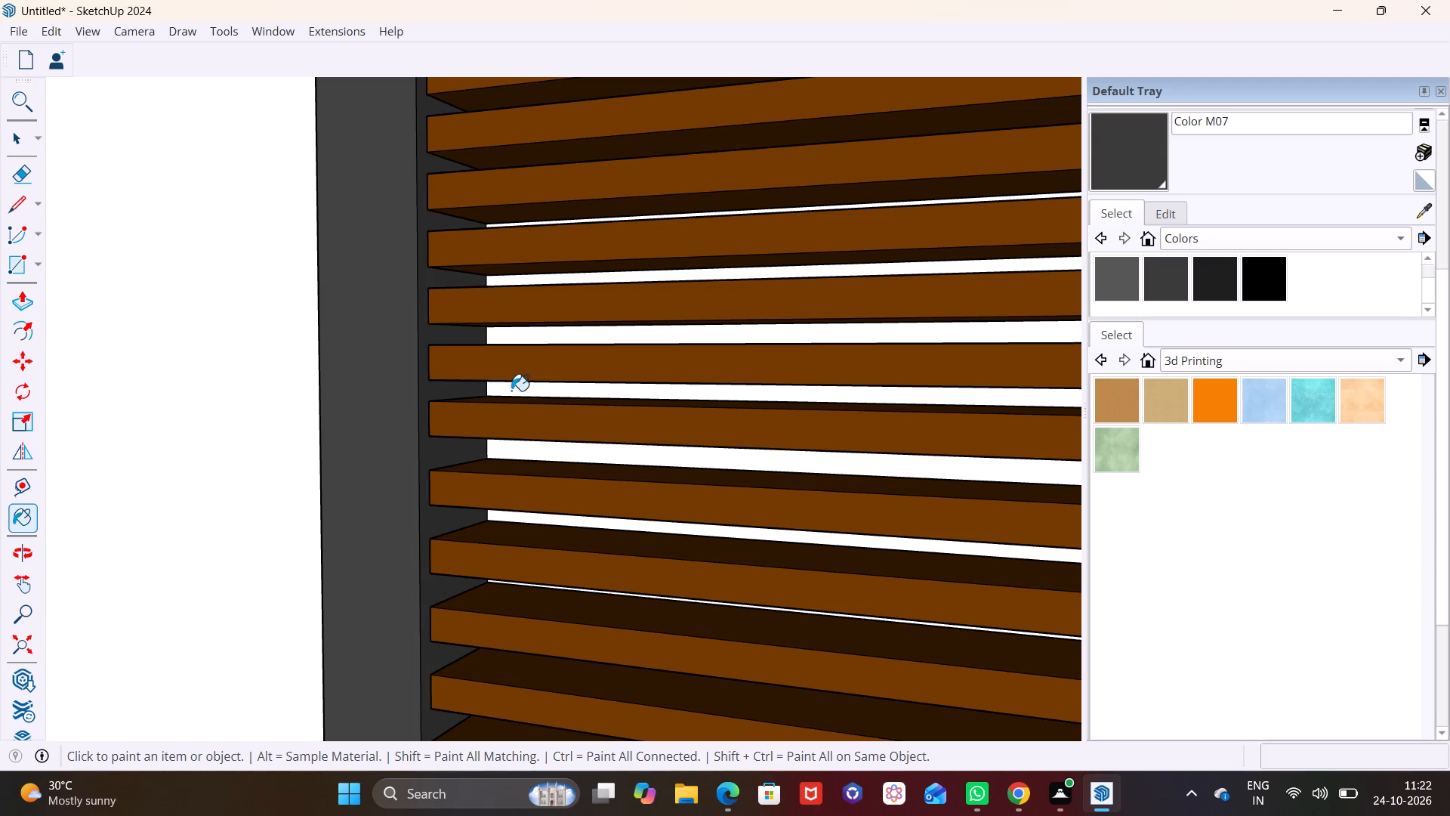
pyautogui.scroll(-13, 591, 347)
pyautogui.moveTo(739, 416); pyautogui.dragTo(986, 444, button='middle')
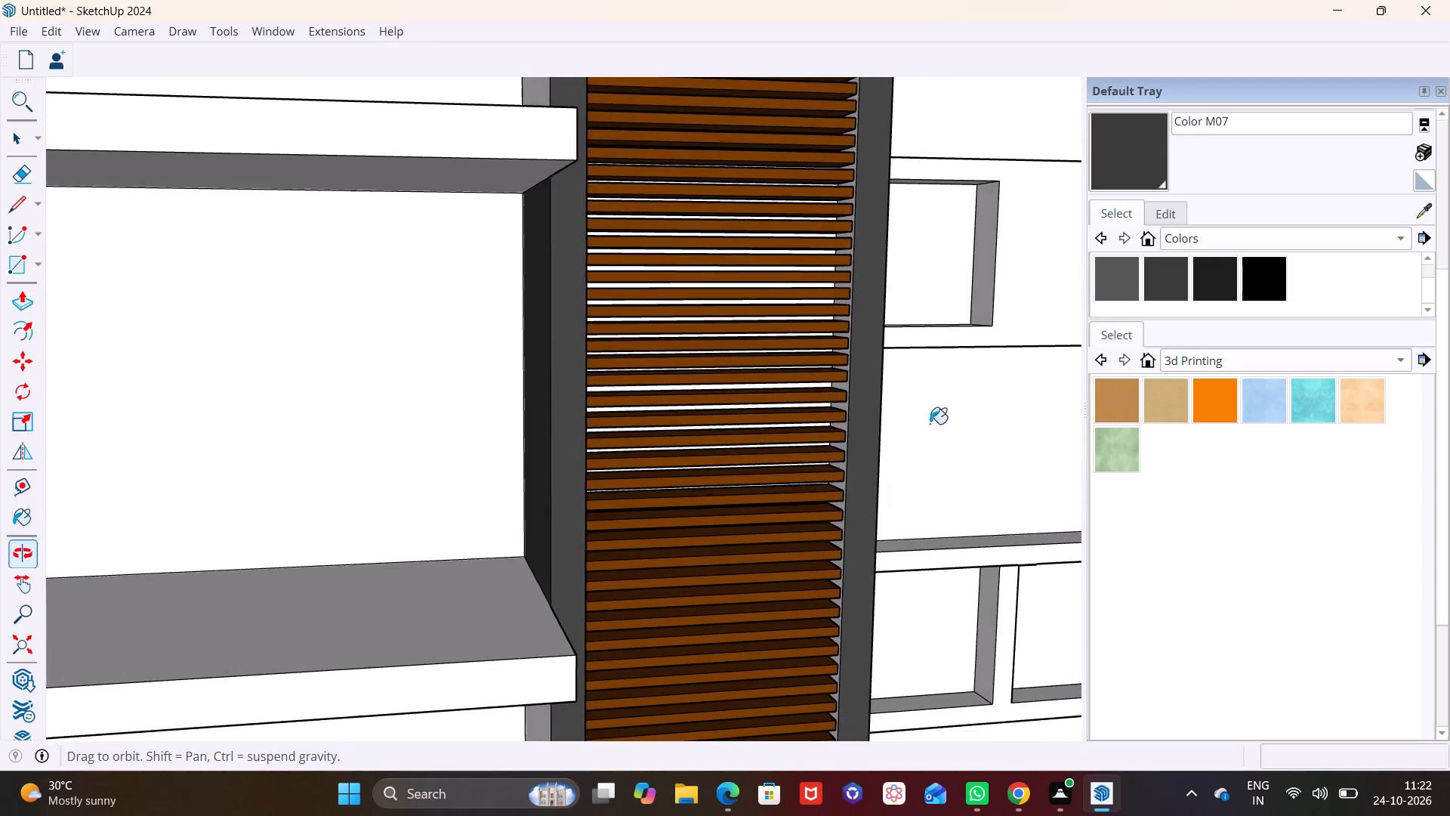
pyautogui.scroll(9, 873, 406)
pyautogui.click(811, 412)
pyautogui.scroll(9, 785, 407)
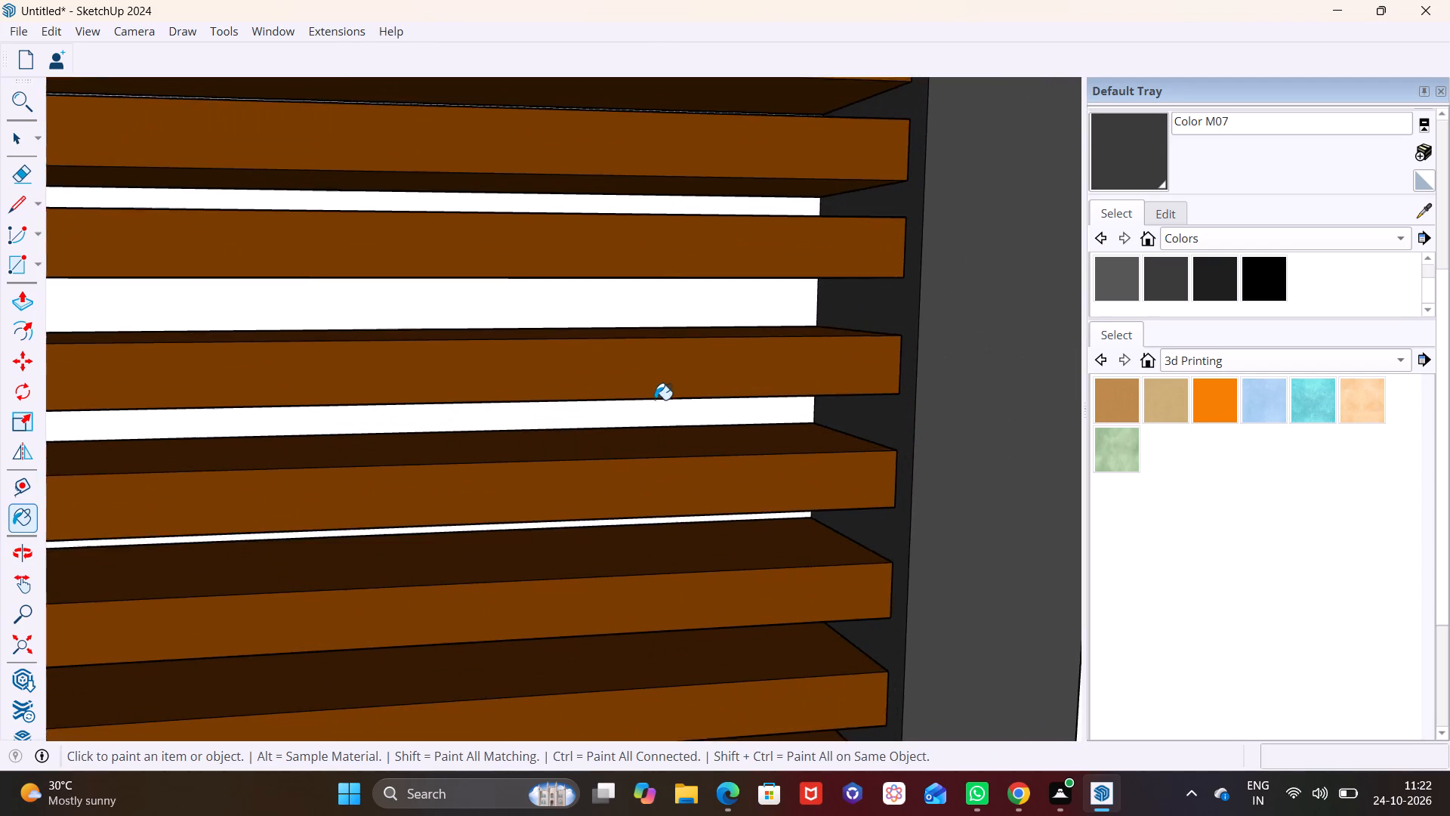
pyautogui.scroll(3, 655, 400)
pyautogui.click(623, 415)
# Paint the white sections of the recess's slab-side inner face at the middle floors in Color M07.
pyautogui.scroll(-18, 623, 411)
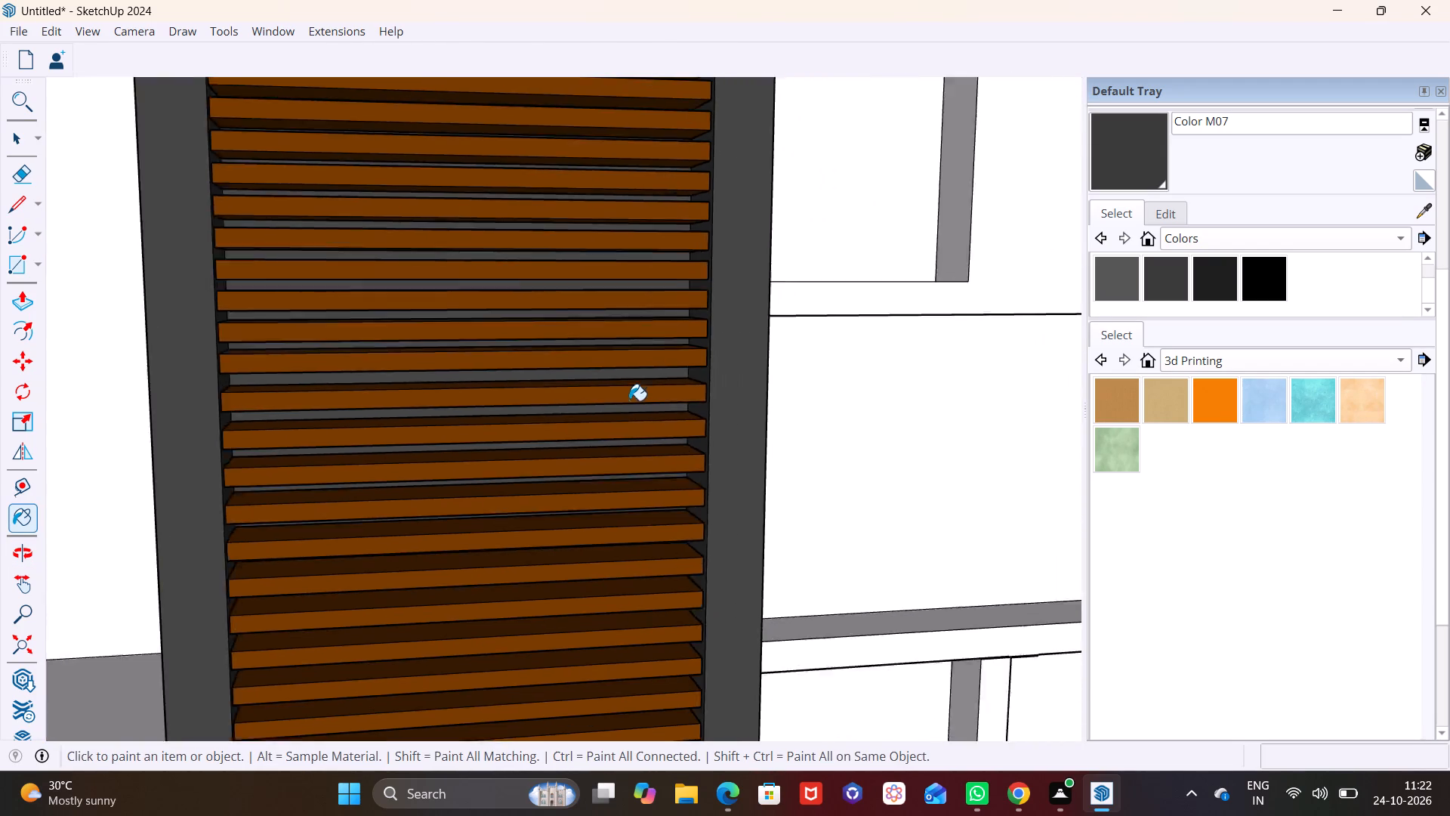
pyautogui.scroll(-18, 629, 400)
pyautogui.moveTo(622, 433); pyautogui.dragTo(224, 407, button='middle')
pyautogui.scroll(-3, 295, 383)
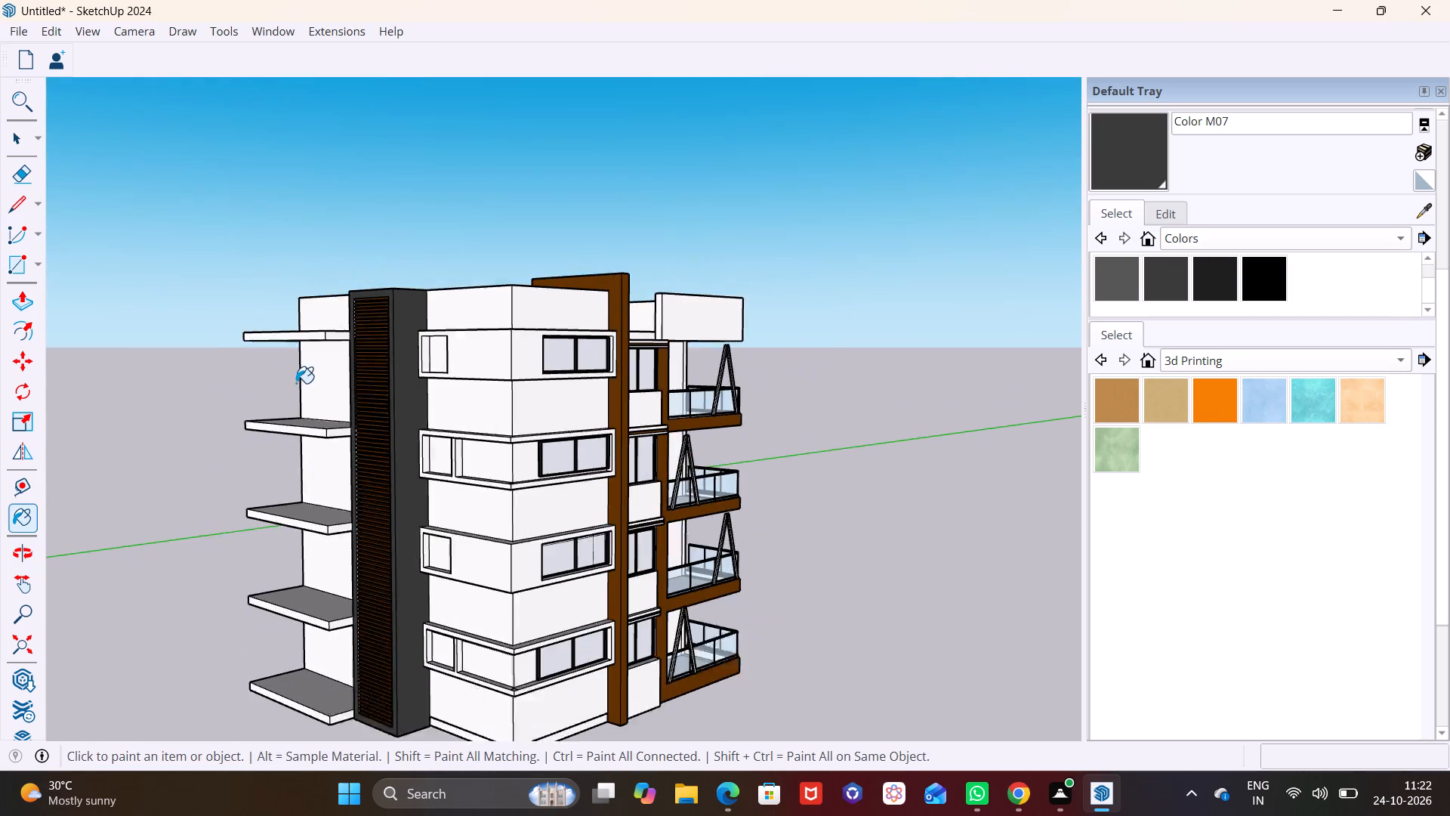
pyautogui.scroll(-2, 296, 383)
pyautogui.scroll(18, 363, 432)
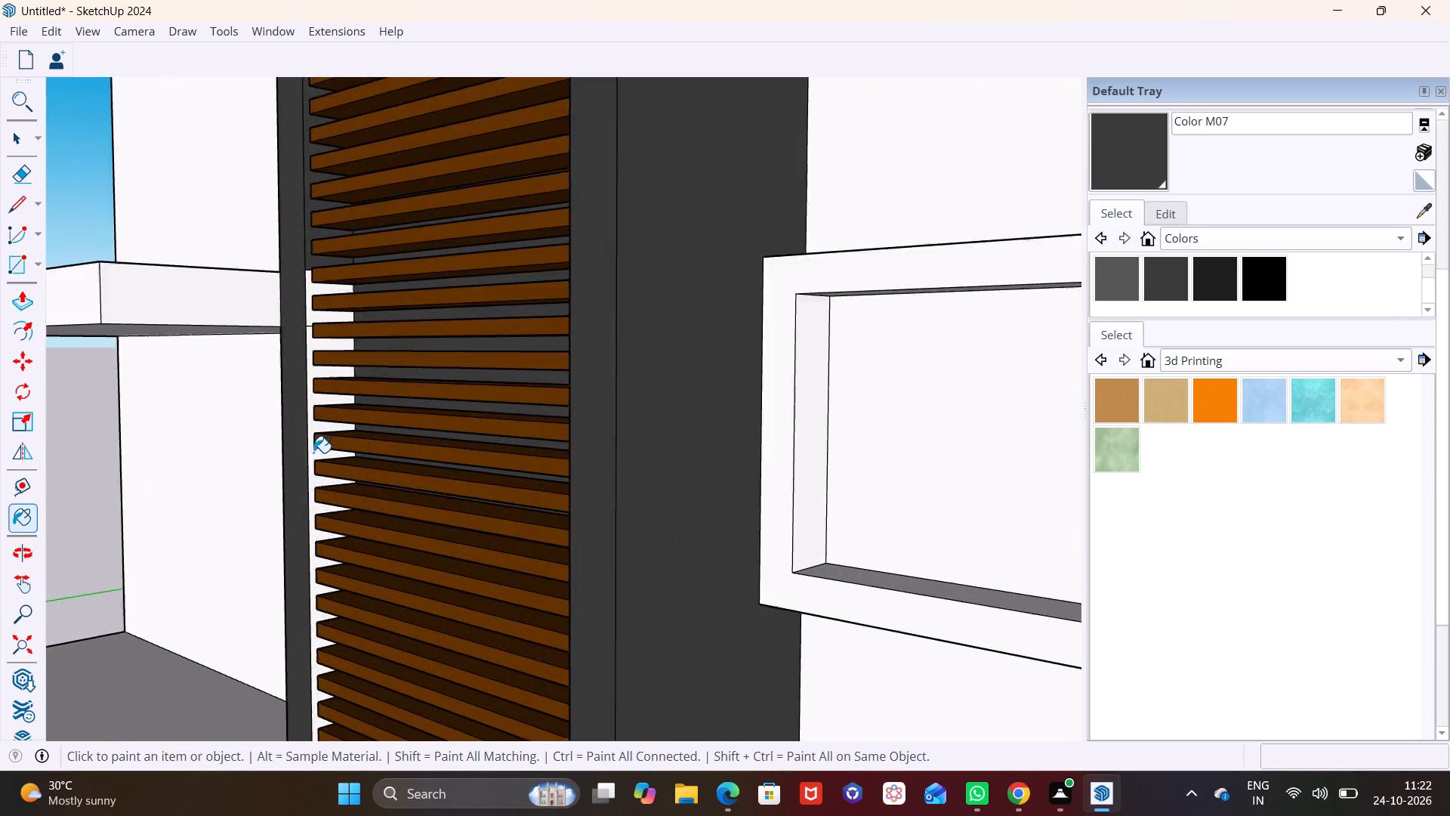
pyautogui.scroll(10, 313, 453)
pyautogui.click(316, 394)
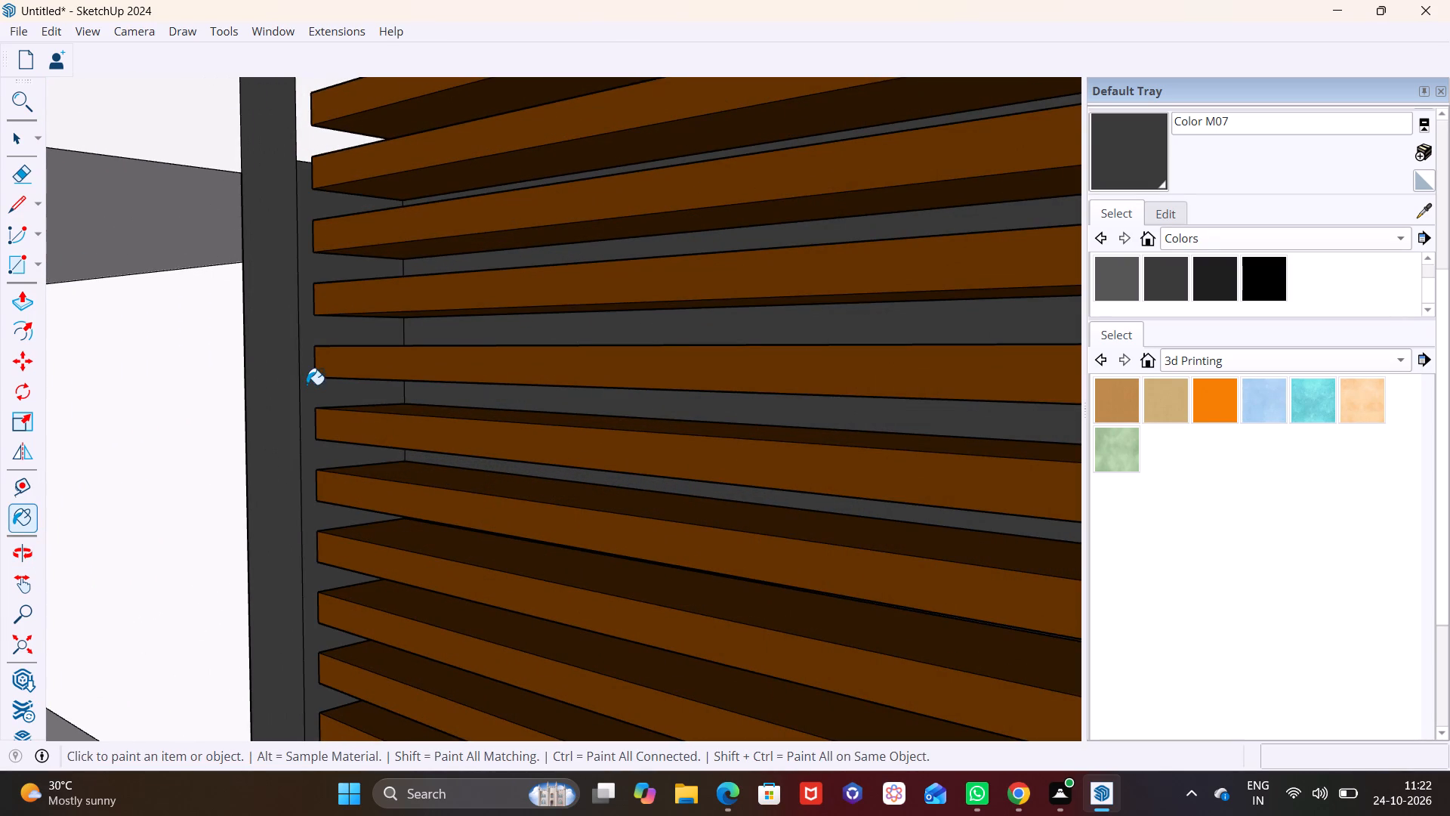
pyautogui.click(316, 149)
pyautogui.scroll(-13, 298, 138)
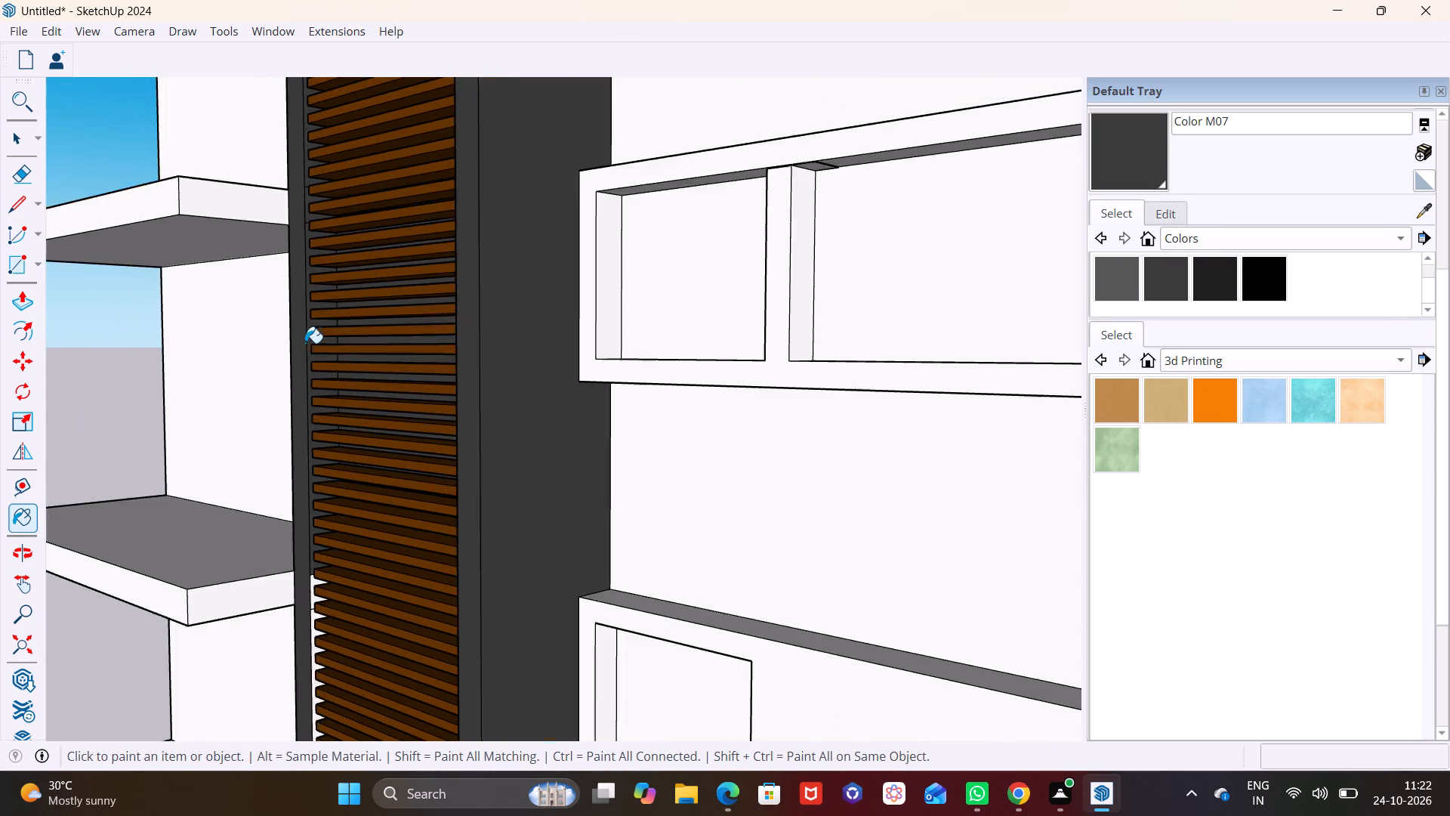
pyautogui.scroll(-5, 305, 343)
pyautogui.keyDown('shift'); pyautogui.moveTo(319, 465); pyautogui.dragTo(390, 144, button='middle'); pyautogui.keyUp('shift')
pyautogui.scroll(14, 405, 410)
pyautogui.click(373, 337)
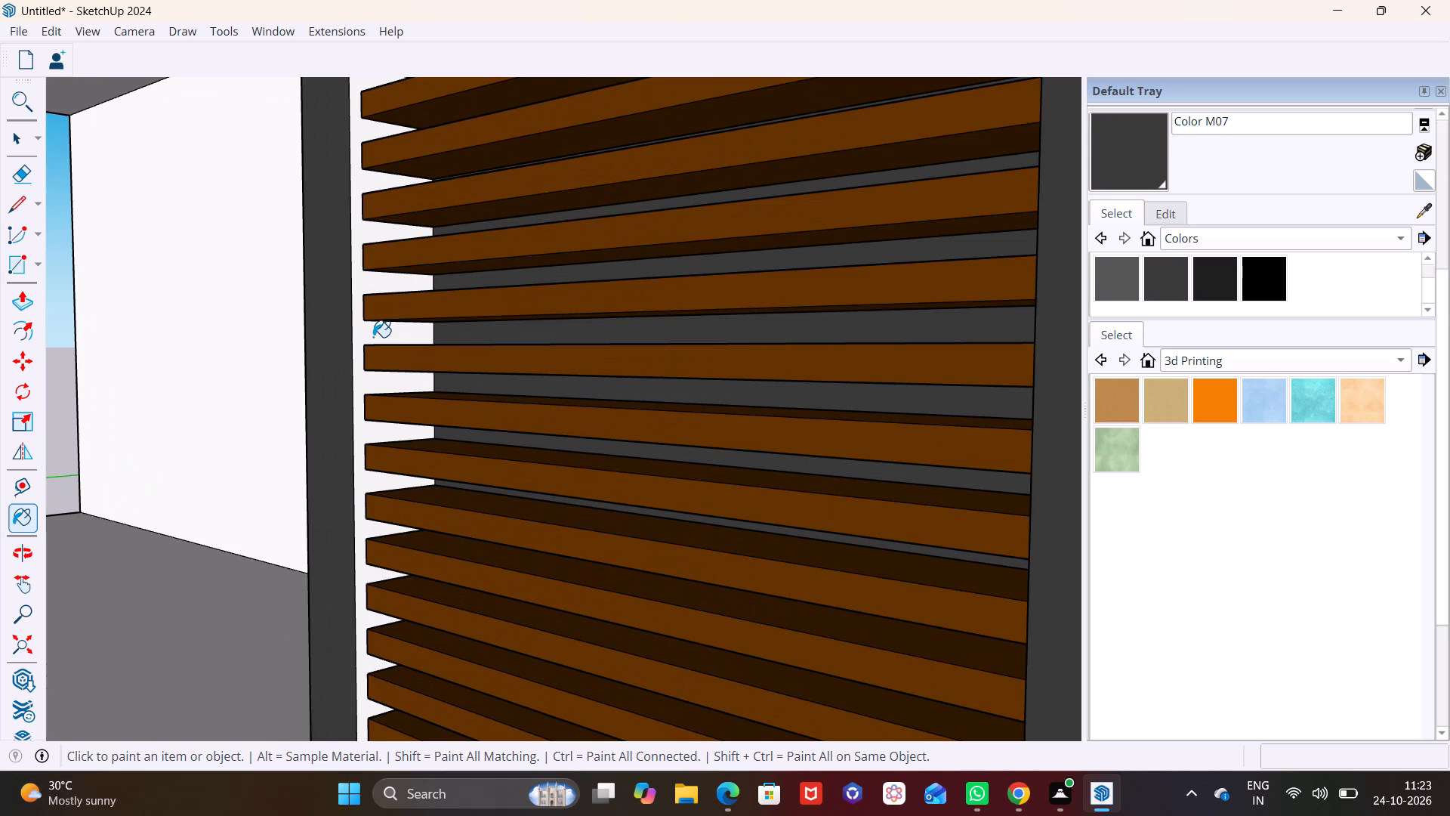
# Paint the remaining lower sections of the slab-side inner face and the recess's bottom ledge in Color M07.
pyautogui.scroll(-10, 374, 337)
pyautogui.keyDown('shift'); pyautogui.moveTo(344, 490); pyautogui.dragTo(409, 131, button='middle'); pyautogui.keyUp('shift')
pyautogui.scroll(7, 431, 234)
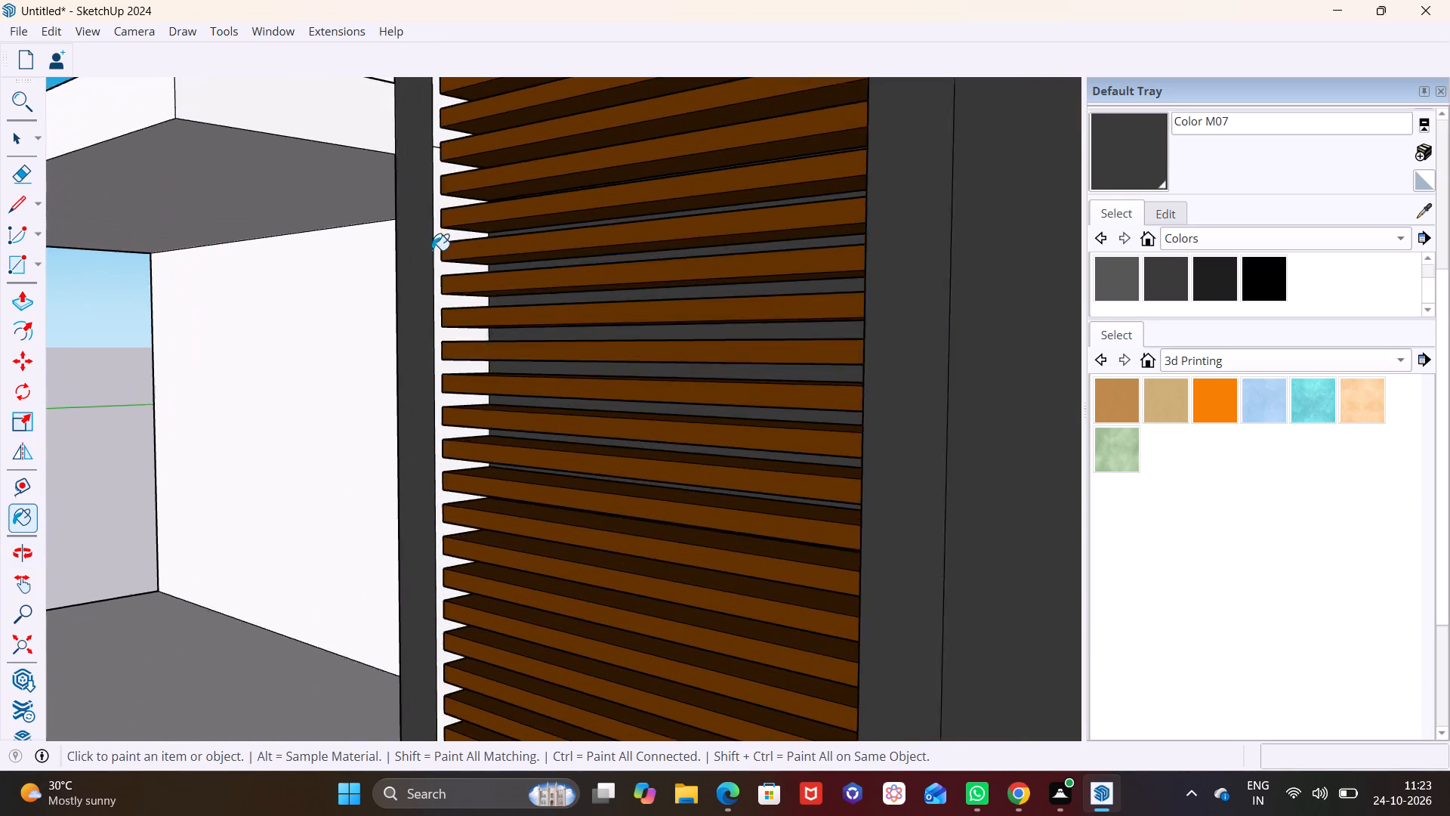
pyautogui.scroll(2, 432, 250)
pyautogui.click(443, 267)
pyautogui.scroll(-4, 439, 282)
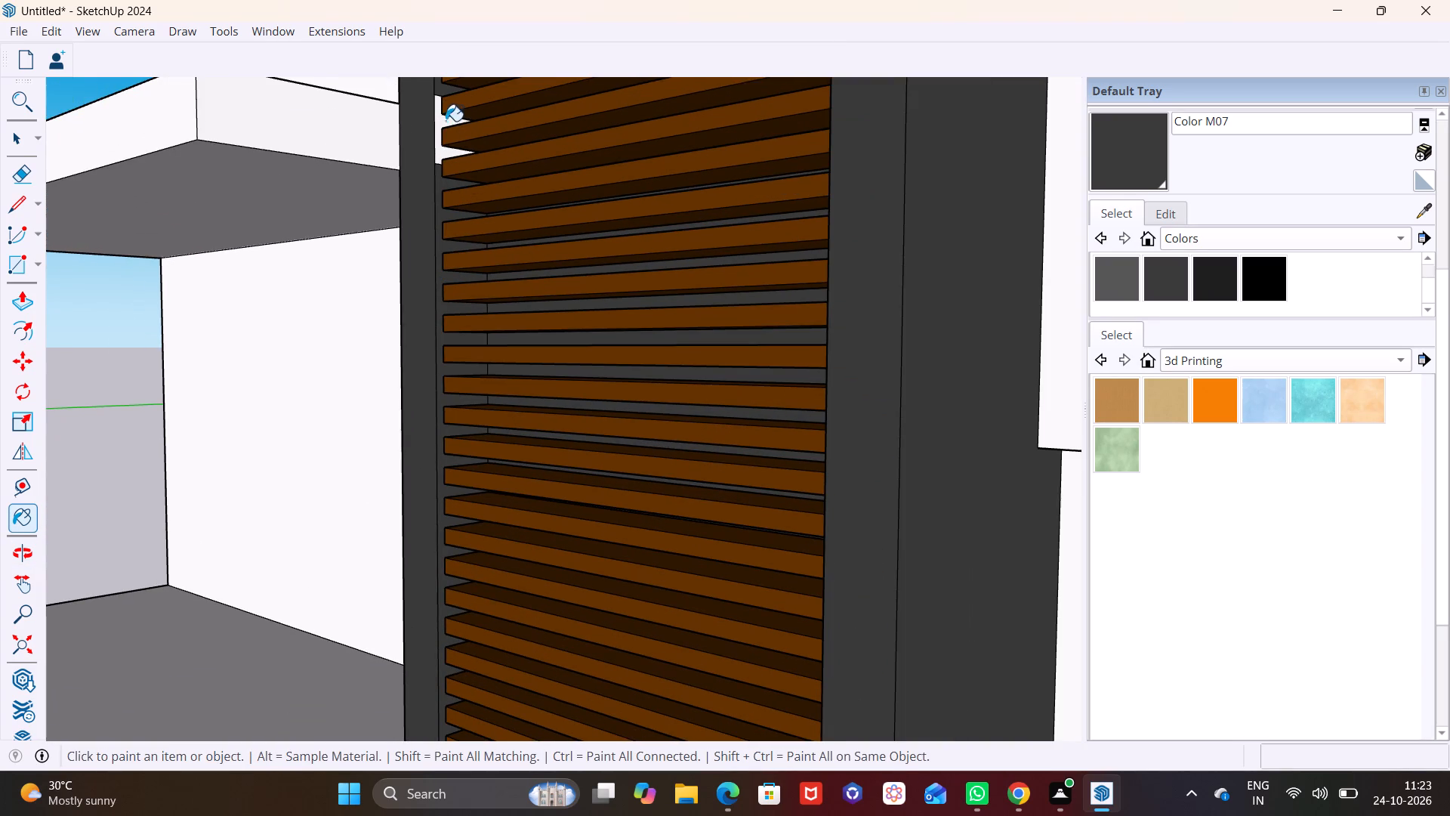
pyautogui.click(440, 121)
pyautogui.scroll(-4, 455, 174)
pyautogui.keyDown('shift'); pyautogui.moveTo(474, 357); pyautogui.dragTo(465, 324, button='middle'); pyautogui.keyUp('shift')
pyautogui.scroll(3, 563, 672)
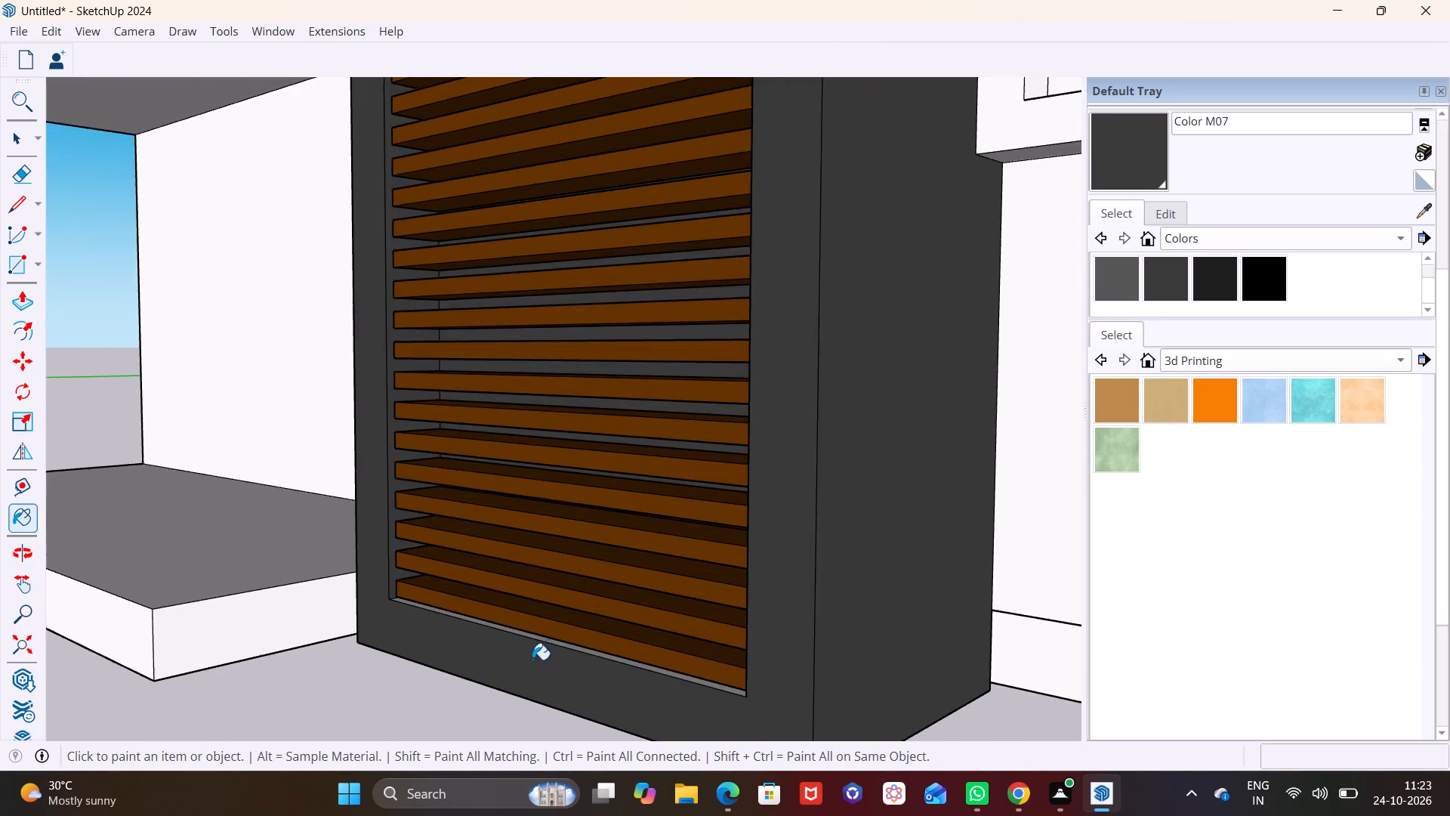
pyautogui.scroll(11, 532, 660)
pyautogui.click(495, 610)
pyautogui.scroll(-7, 495, 610)
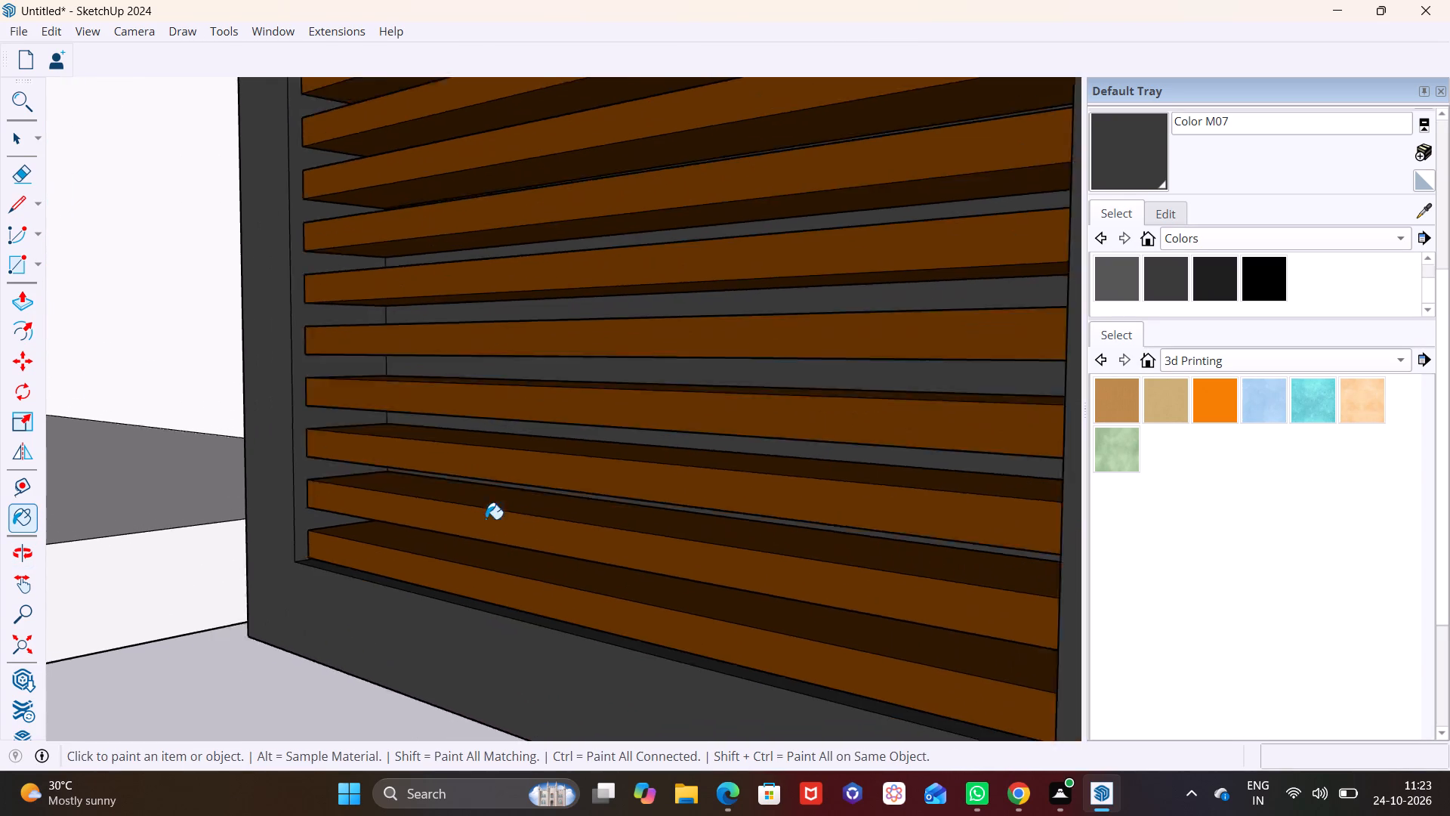
pyautogui.scroll(-13, 486, 519)
# Paint the white sections left on the slab-side inner face in the upper part of the recess in Color M07.
pyautogui.keyDown('shift'); pyautogui.moveTo(603, 182); pyautogui.dragTo(511, 739, button='middle'); pyautogui.keyUp('shift')
pyautogui.keyDown('shift'); pyautogui.scroll(-1, 511, 739); pyautogui.keyUp('shift')
pyautogui.scroll(2, 370, 232)
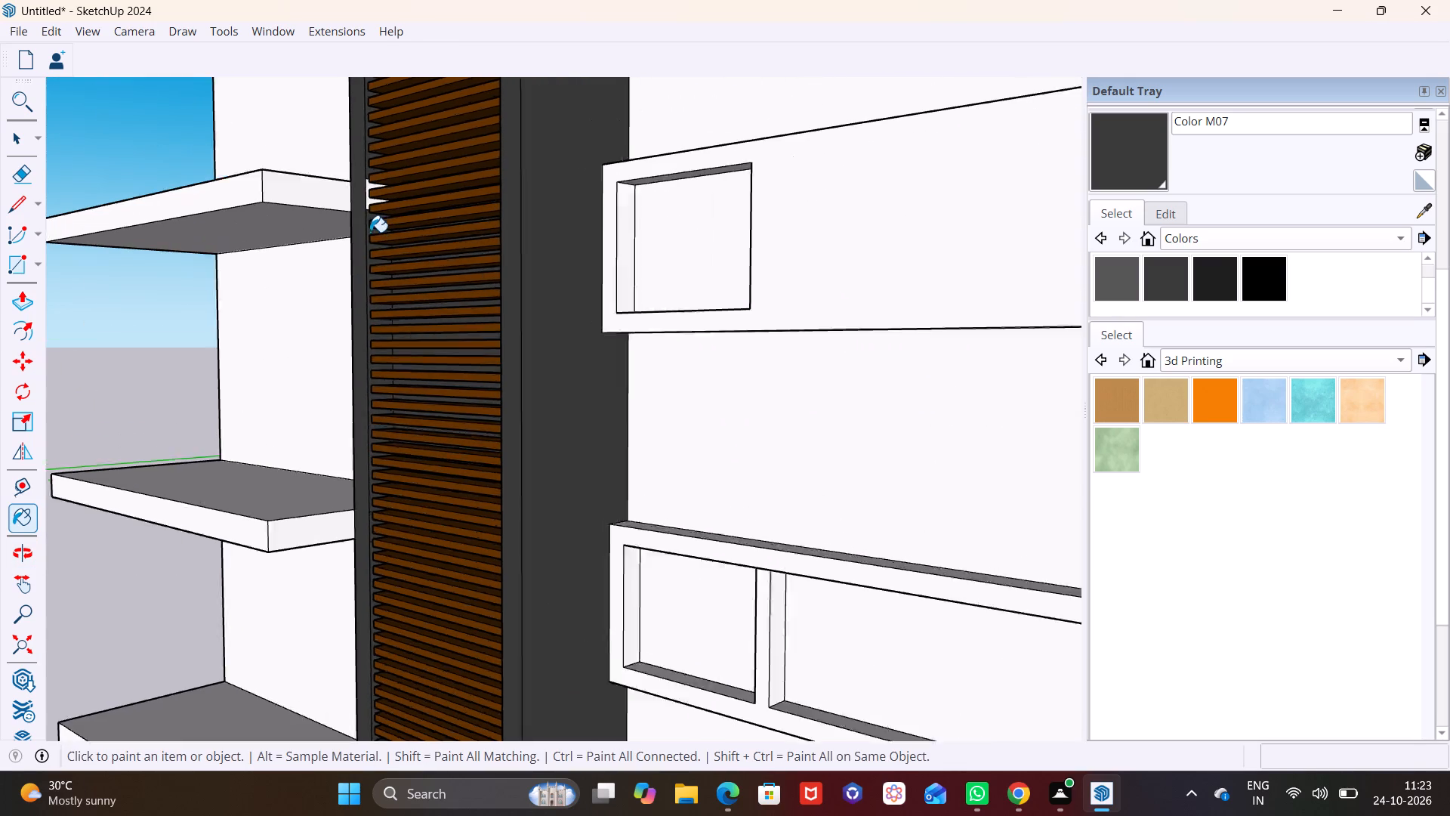
pyautogui.scroll(8, 370, 232)
pyautogui.click(366, 172)
pyautogui.scroll(-9, 366, 172)
pyautogui.keyDown('shift'); pyautogui.moveTo(406, 158); pyautogui.dragTo(420, 261, button='middle'); pyautogui.keyUp('shift')
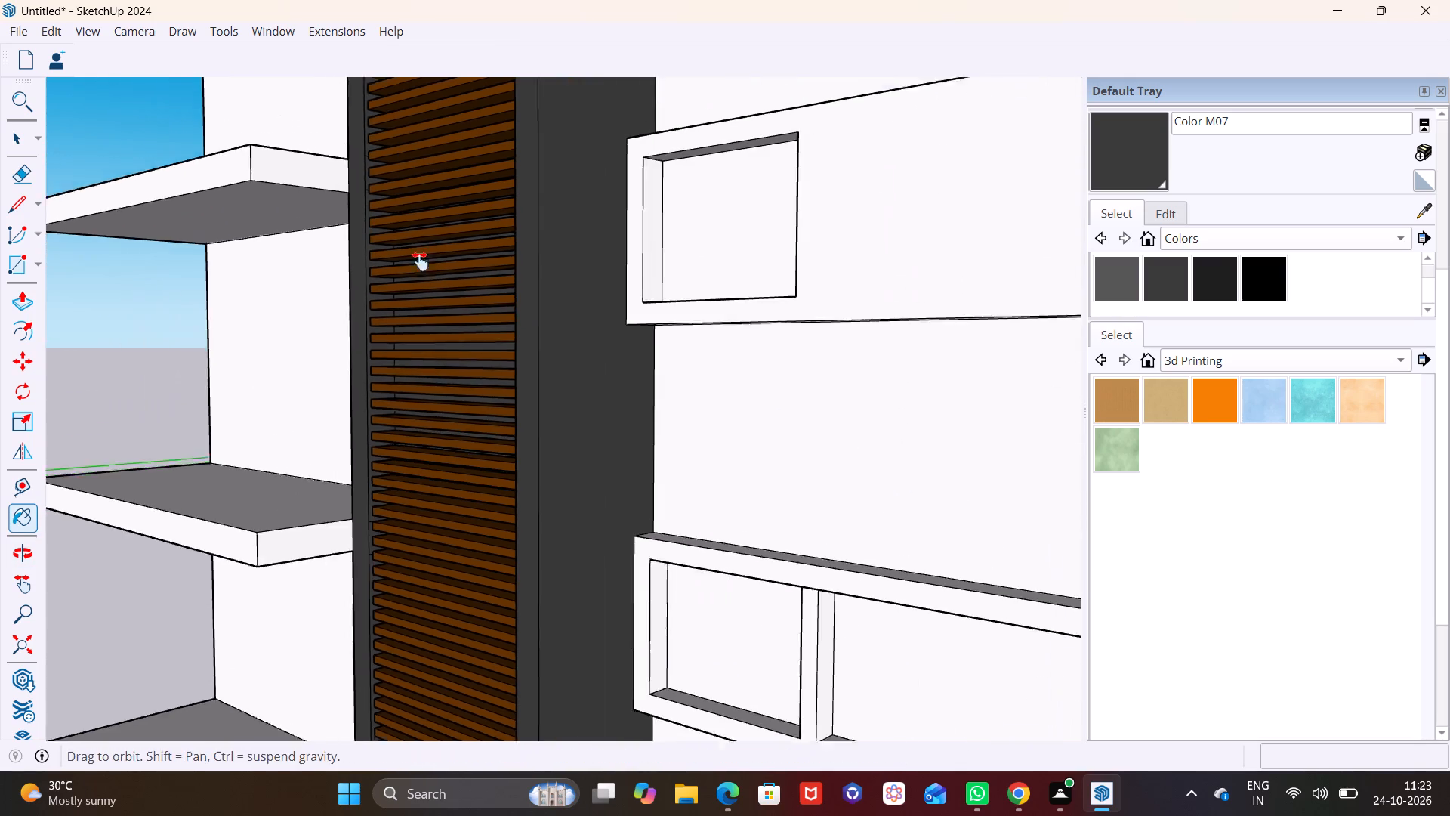
pyautogui.keyDown('shift'); pyautogui.moveTo(420, 261); pyautogui.dragTo(440, 524, button='middle'); pyautogui.keyUp('shift')
pyautogui.keyDown('shift'); pyautogui.moveTo(469, 257); pyautogui.dragTo(444, 519, button='middle'); pyautogui.keyUp('shift')
pyautogui.keyDown('shift'); pyautogui.moveTo(502, 261); pyautogui.dragTo(460, 523, button='middle'); pyautogui.keyUp('shift')
pyautogui.keyDown('shift'); pyautogui.moveTo(380, 170); pyautogui.dragTo(378, 335, button='middle'); pyautogui.keyUp('shift')
pyautogui.keyDown('shift'); pyautogui.scroll(16, 322, 302); pyautogui.keyUp('shift')
pyautogui.keyDown('shift'); pyautogui.click(208, 304); pyautogui.keyUp('shift')
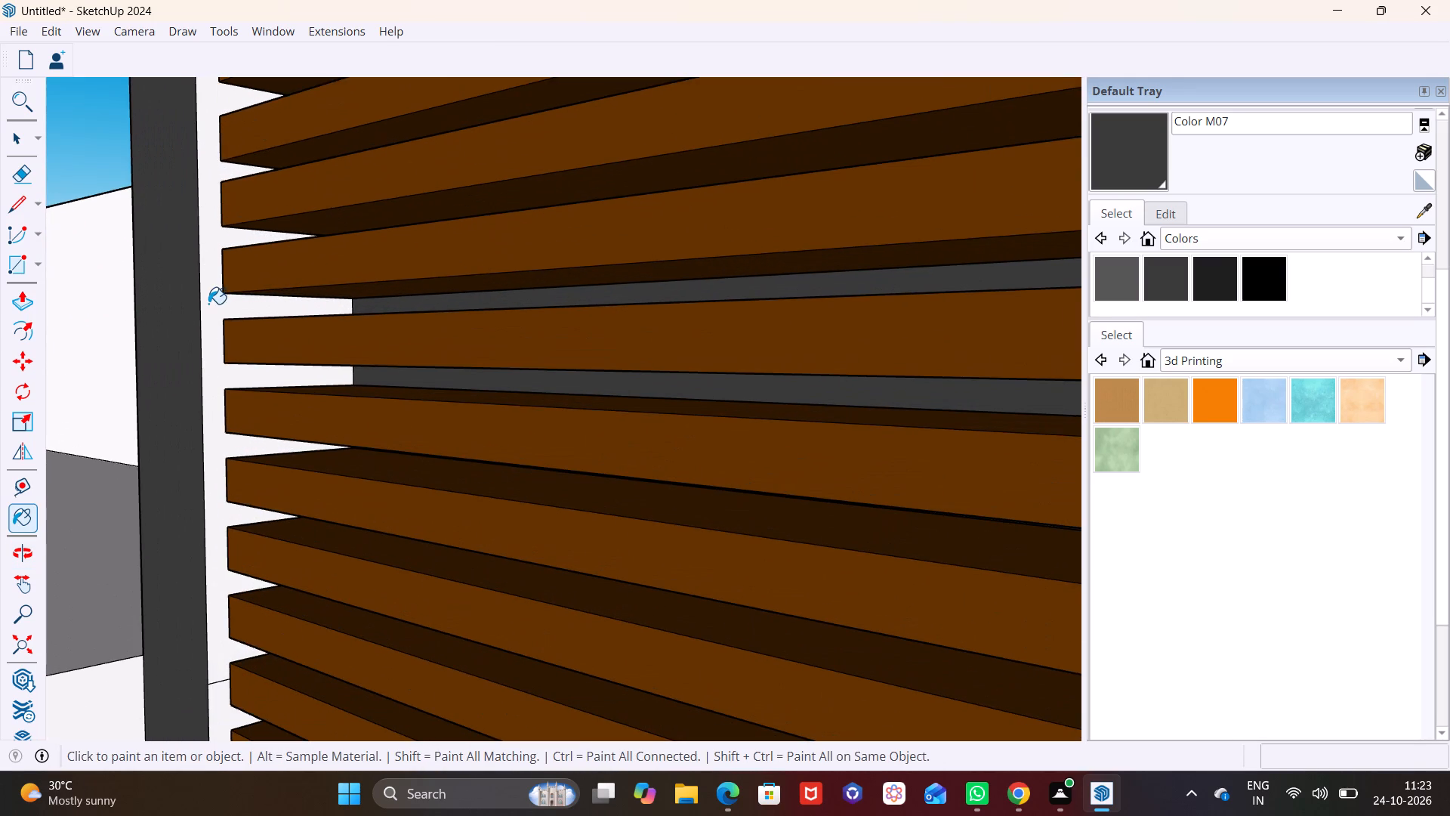
pyautogui.scroll(-5, 235, 286)
pyautogui.click(227, 576)
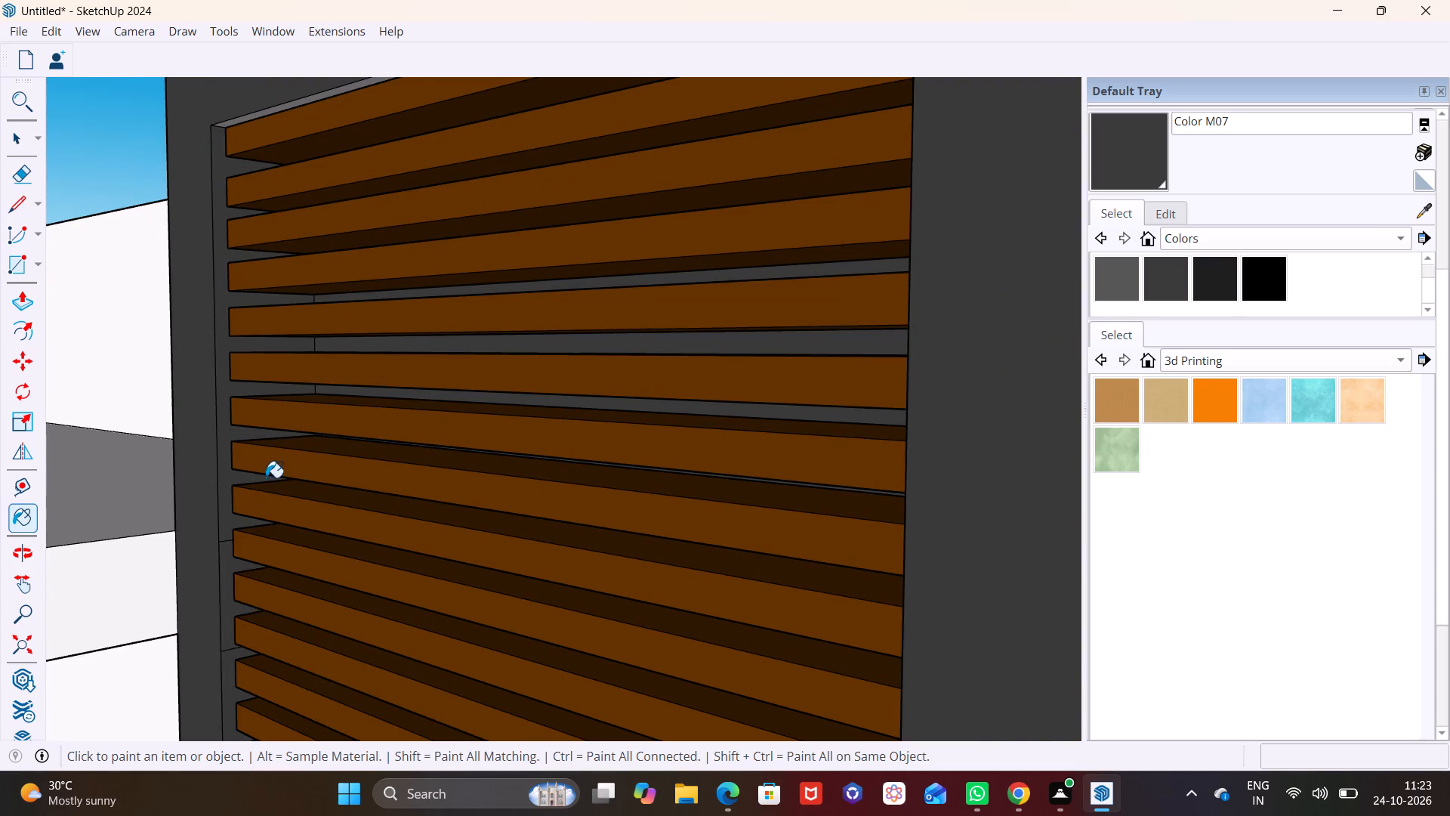
# Paint the underside of the recess's top edge above the highest bar in Color M07.
pyautogui.scroll(-7, 266, 478)
pyautogui.moveTo(365, 425); pyautogui.dragTo(409, 250, button='middle')
pyautogui.scroll(10, 431, 214)
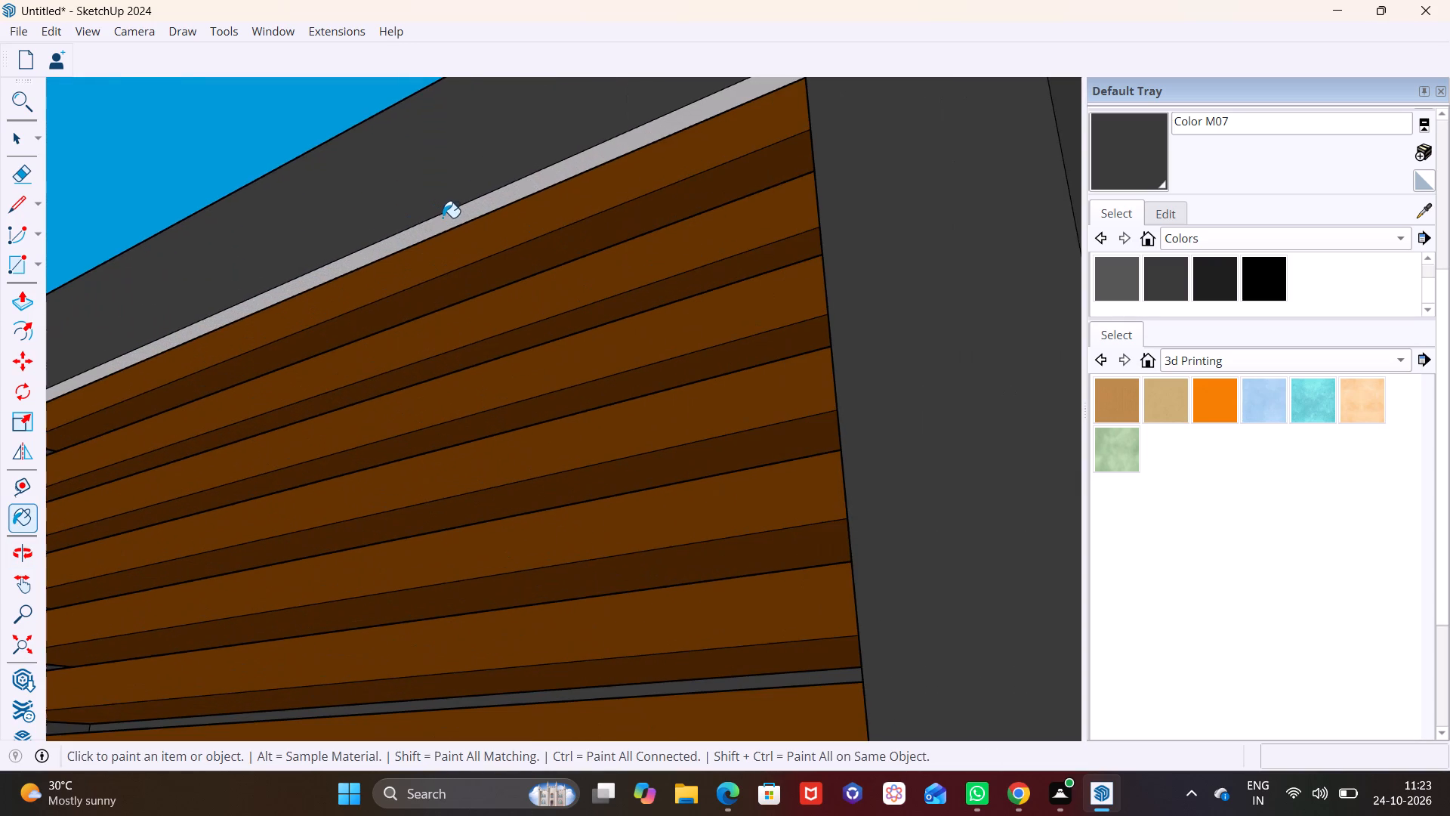
pyautogui.click(450, 223)
# Paint the column's remaining outer side faces between the projecting slabs and above the top slab in Color M07.
pyautogui.scroll(-14, 448, 238)
pyautogui.moveTo(452, 418); pyautogui.dragTo(791, 558, button='middle')
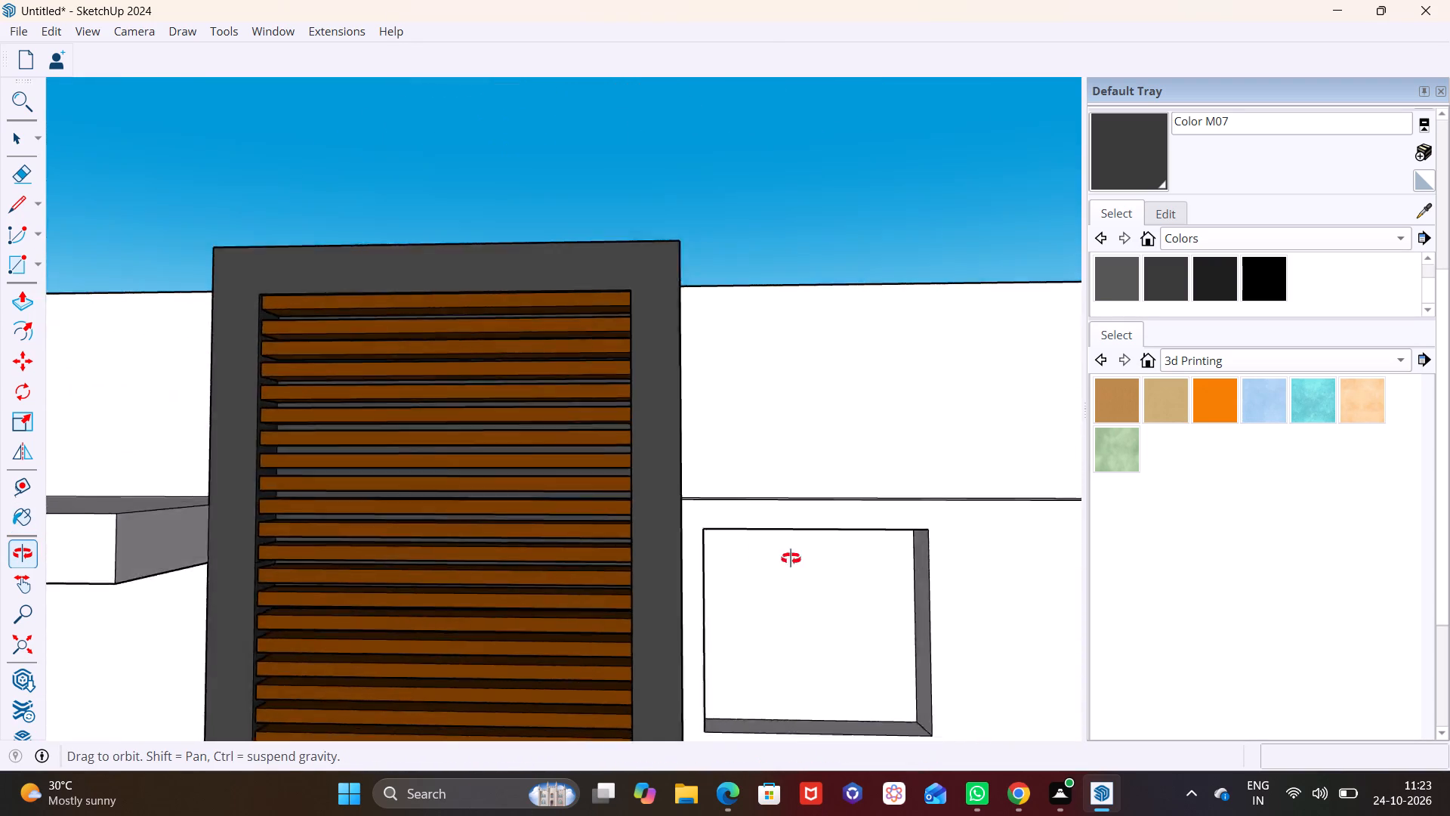
pyautogui.moveTo(791, 558); pyautogui.dragTo(986, 583, button='middle')
pyautogui.scroll(-5, 647, 524)
pyautogui.keyDown('shift'); pyautogui.moveTo(641, 581); pyautogui.dragTo(634, 216, button='middle'); pyautogui.keyUp('shift')
pyautogui.scroll(-10, 657, 428)
pyautogui.keyDown('shift'); pyautogui.moveTo(599, 625); pyautogui.dragTo(591, 493, button='middle'); pyautogui.keyUp('shift')
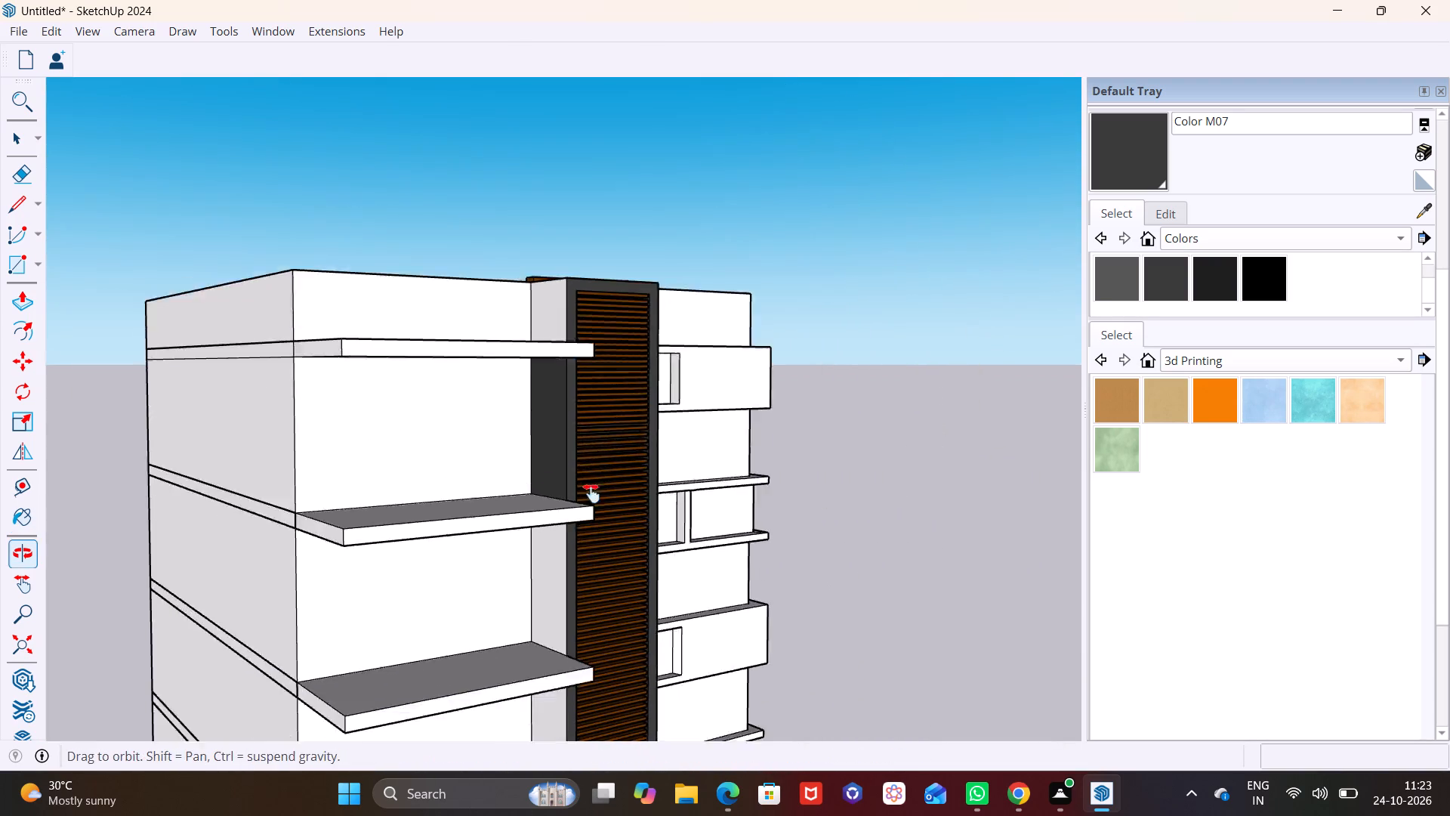
pyautogui.keyDown('shift'); pyautogui.moveTo(591, 493); pyautogui.dragTo(544, 393, button='middle'); pyautogui.keyUp('shift')
pyautogui.moveTo(555, 561); pyautogui.dragTo(504, 350, button='middle')
pyautogui.moveTo(506, 413); pyautogui.dragTo(123, 478, button='middle')
pyautogui.scroll(1, 168, 495)
pyautogui.scroll(-1, 240, 414)
pyautogui.moveTo(258, 415); pyautogui.dragTo(357, 408, button='middle')
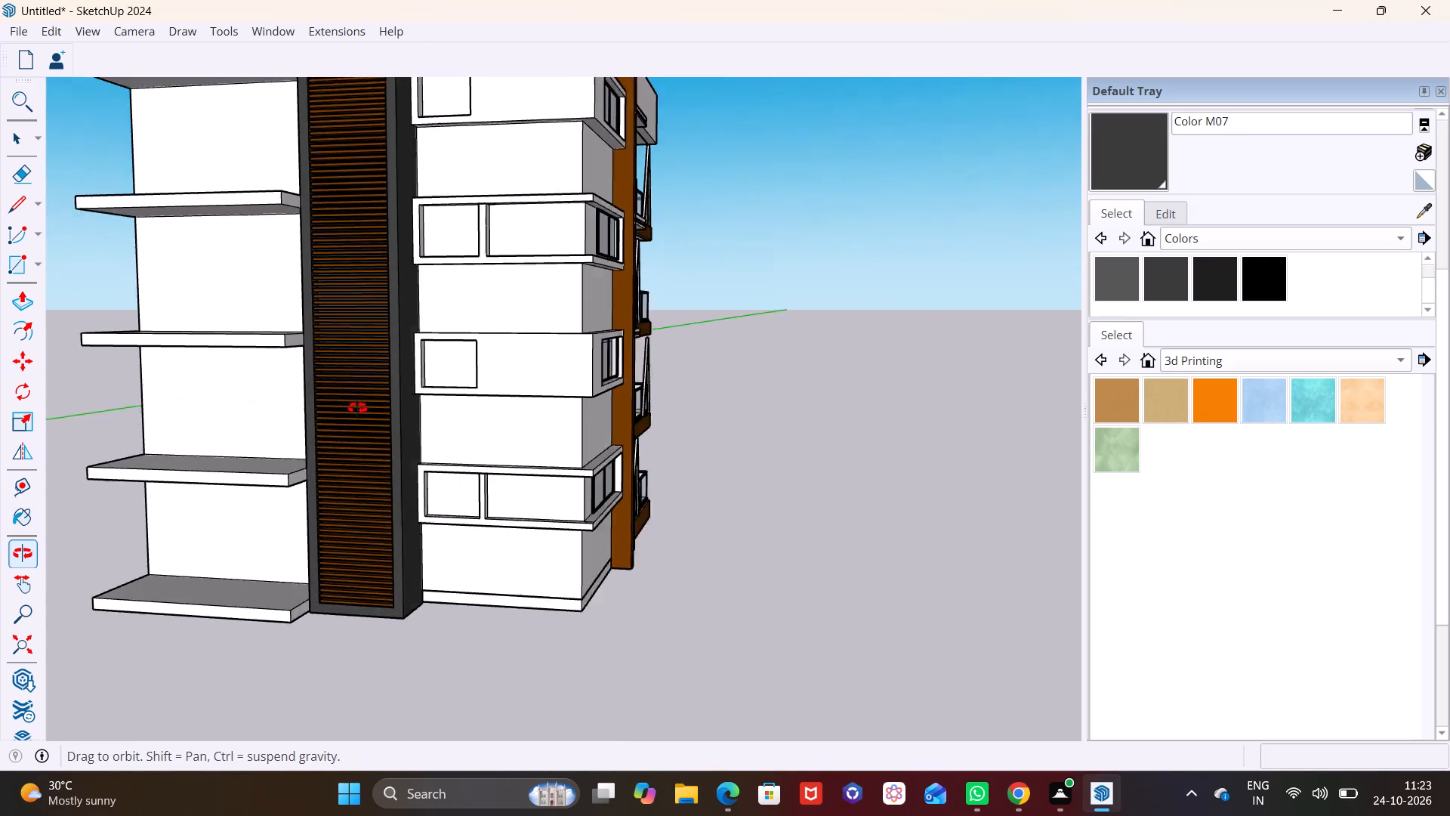
pyautogui.moveTo(357, 408); pyautogui.dragTo(657, 397, button='middle')
pyautogui.click(497, 403)
pyautogui.click(492, 538)
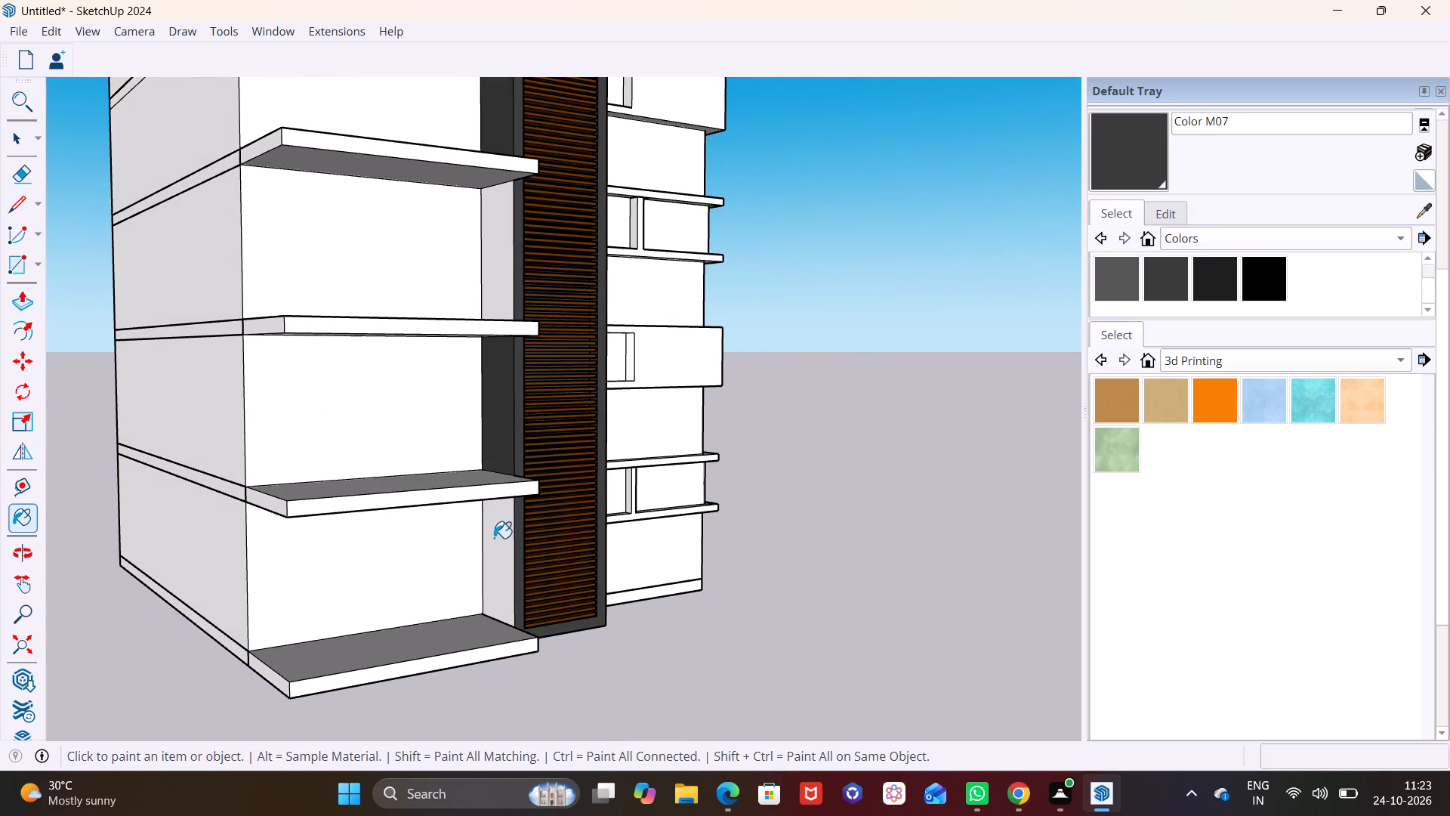
pyautogui.click(498, 258)
pyautogui.keyDown('shift'); pyautogui.moveTo(496, 238); pyautogui.dragTo(498, 547, button='middle'); pyautogui.keyUp('shift')
pyautogui.click(505, 308)
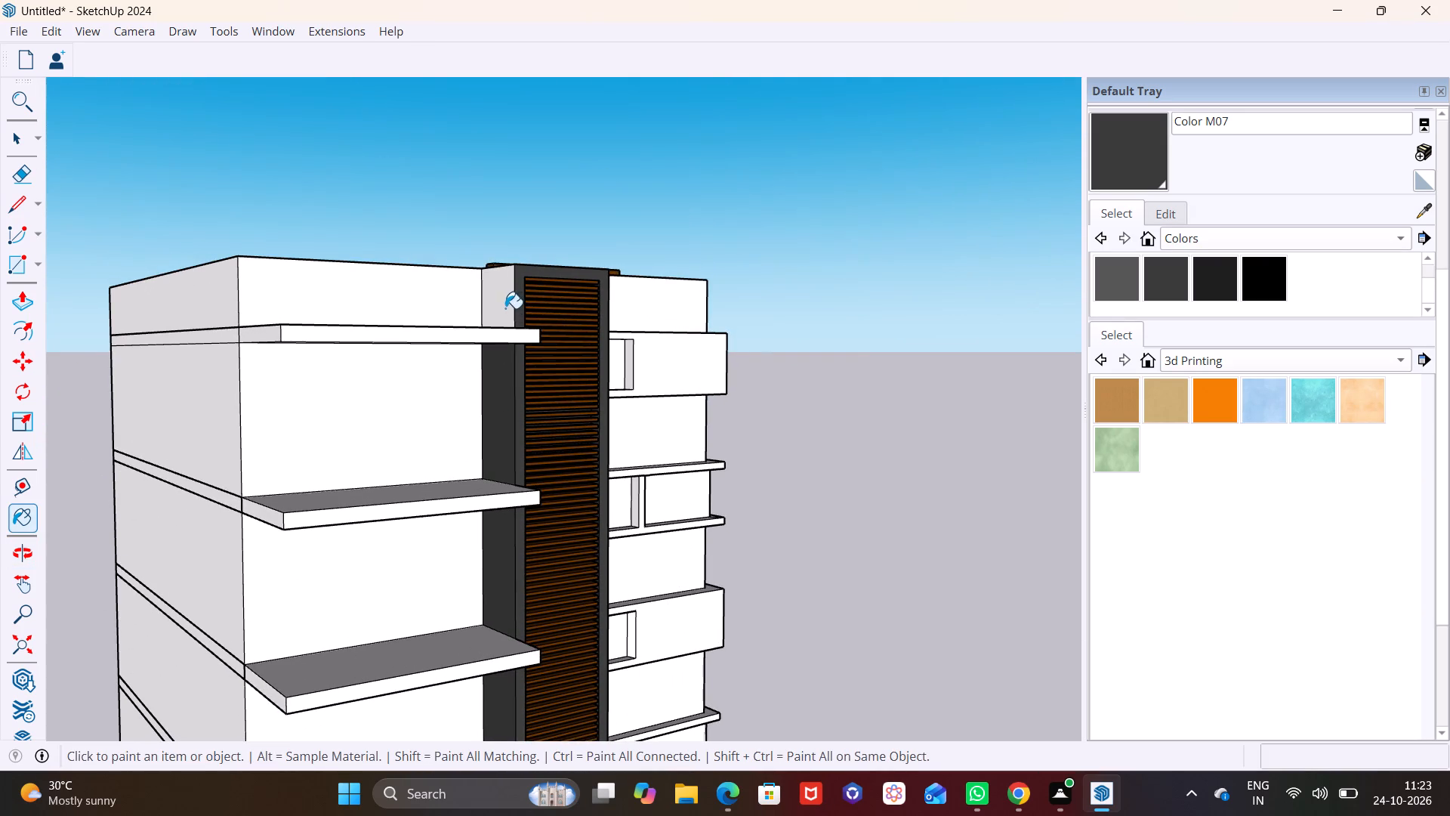
# Paint the underside of the louvred column at the building's base in Color M07.
pyautogui.moveTo(606, 372); pyautogui.dragTo(52, 383, button='middle')
pyautogui.keyDown('shift'); pyautogui.moveTo(339, 553); pyautogui.dragTo(404, 262, button='middle'); pyautogui.keyUp('shift')
pyautogui.moveTo(397, 635); pyautogui.dragTo(471, 387, button='middle')
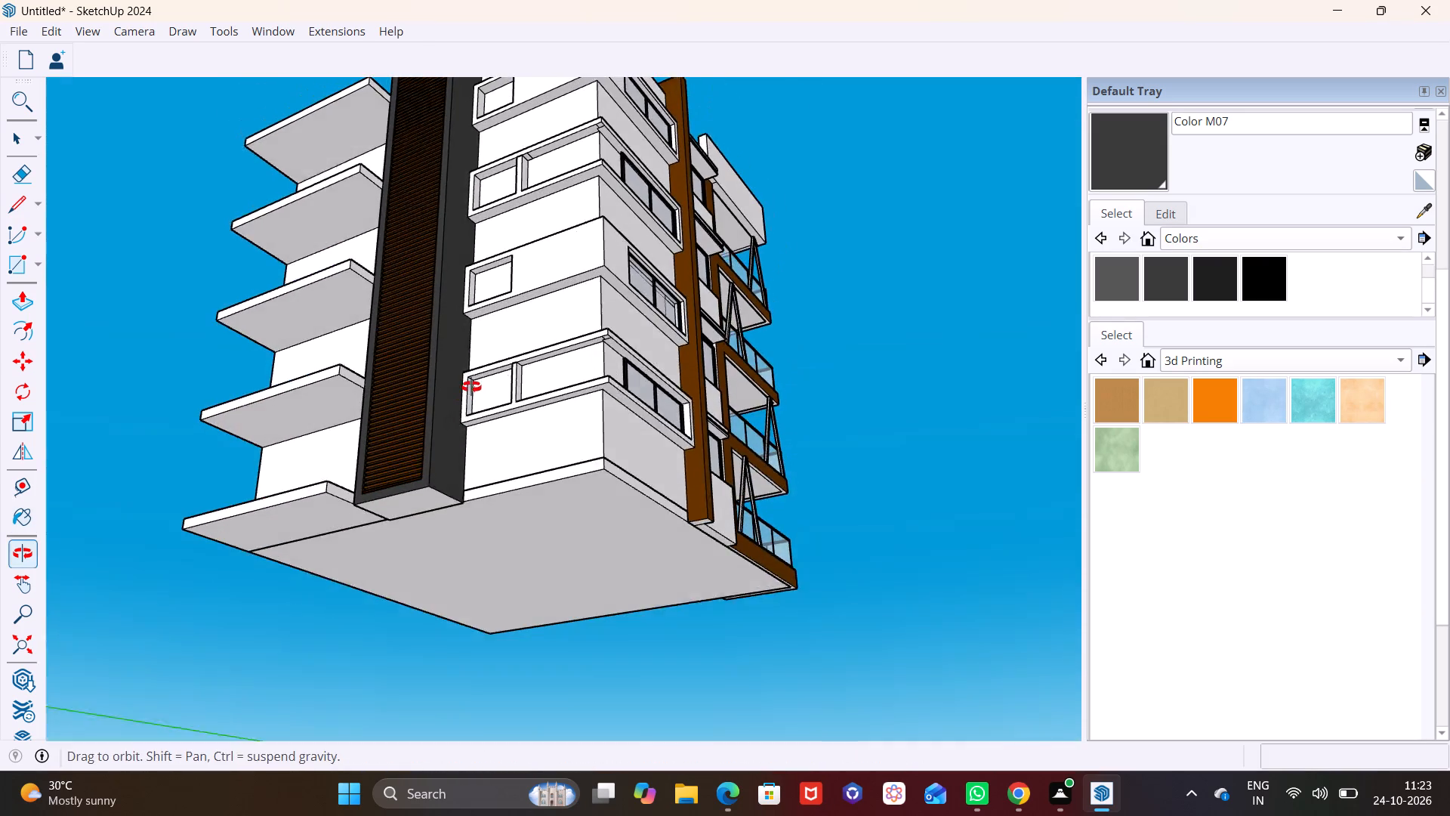
pyautogui.moveTo(471, 387); pyautogui.dragTo(475, 375, button='middle')
pyautogui.click(437, 483)
pyautogui.scroll(-4, 431, 425)
pyautogui.moveTo(492, 291); pyautogui.dragTo(427, 623, button='middle')
pyautogui.scroll(-1, 432, 647)
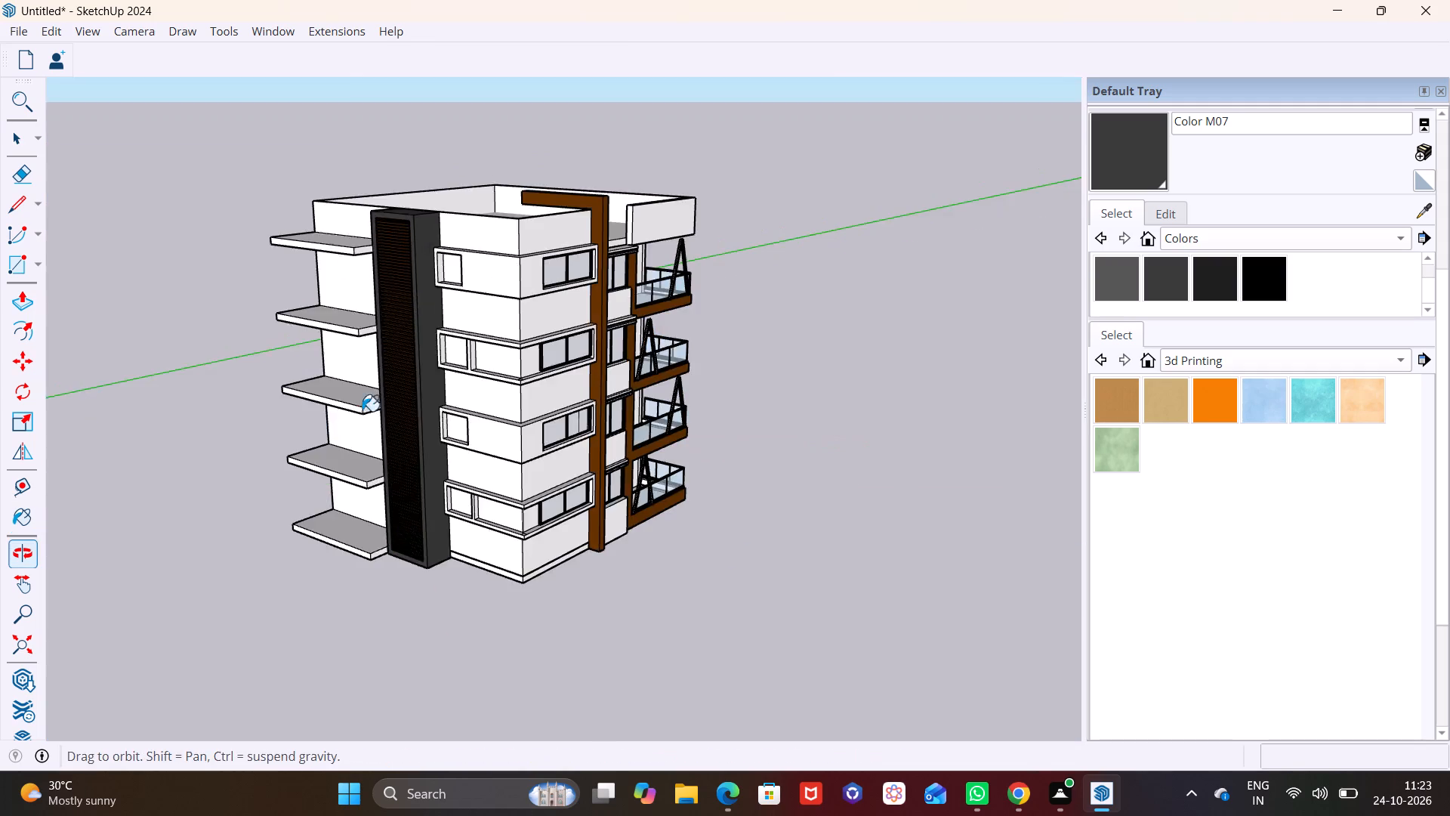
pyautogui.moveTo(350, 165); pyautogui.dragTo(440, 134, button='middle')
pyautogui.press('space')
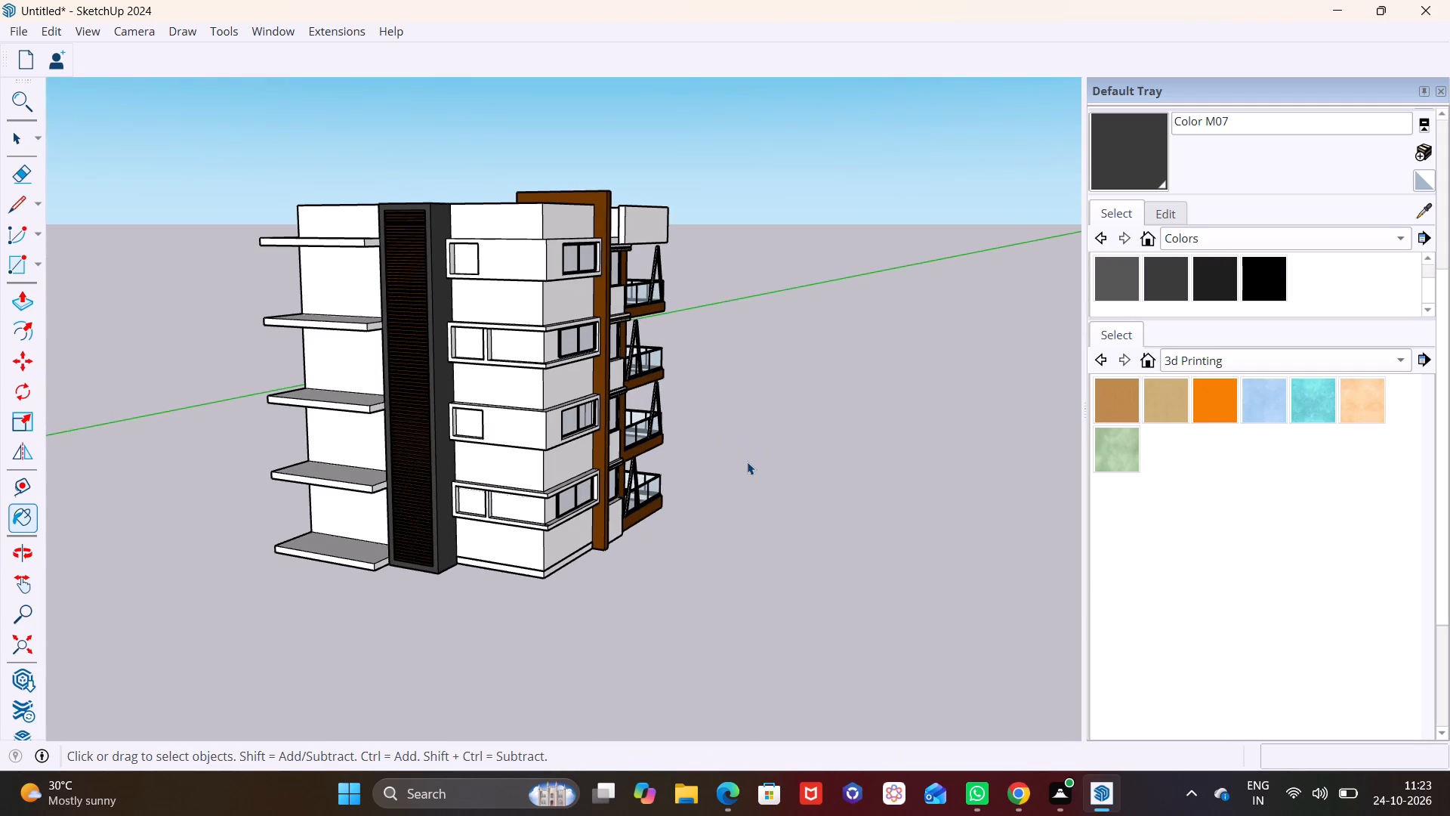
pyautogui.click(747, 462)
# Examine the side elevation, the window façade and the glass railings of the front balconies.
pyautogui.scroll(5, 416, 445)
pyautogui.keyDown('shift'); pyautogui.moveTo(409, 433); pyautogui.dragTo(501, 439, button='middle'); pyautogui.keyUp('shift')
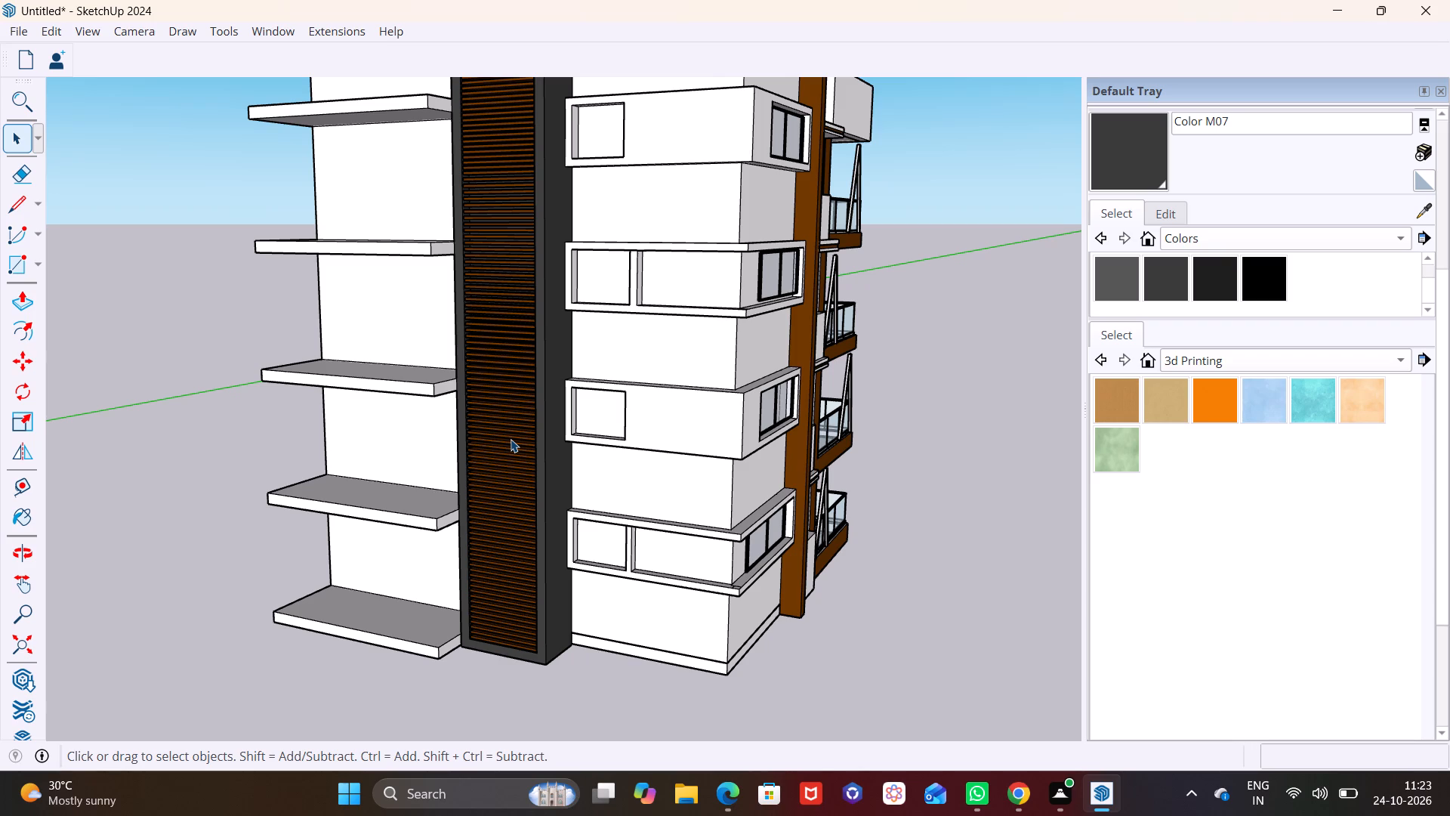
pyautogui.scroll(3, 490, 448)
pyautogui.moveTo(470, 464); pyautogui.dragTo(314, 429, button='middle')
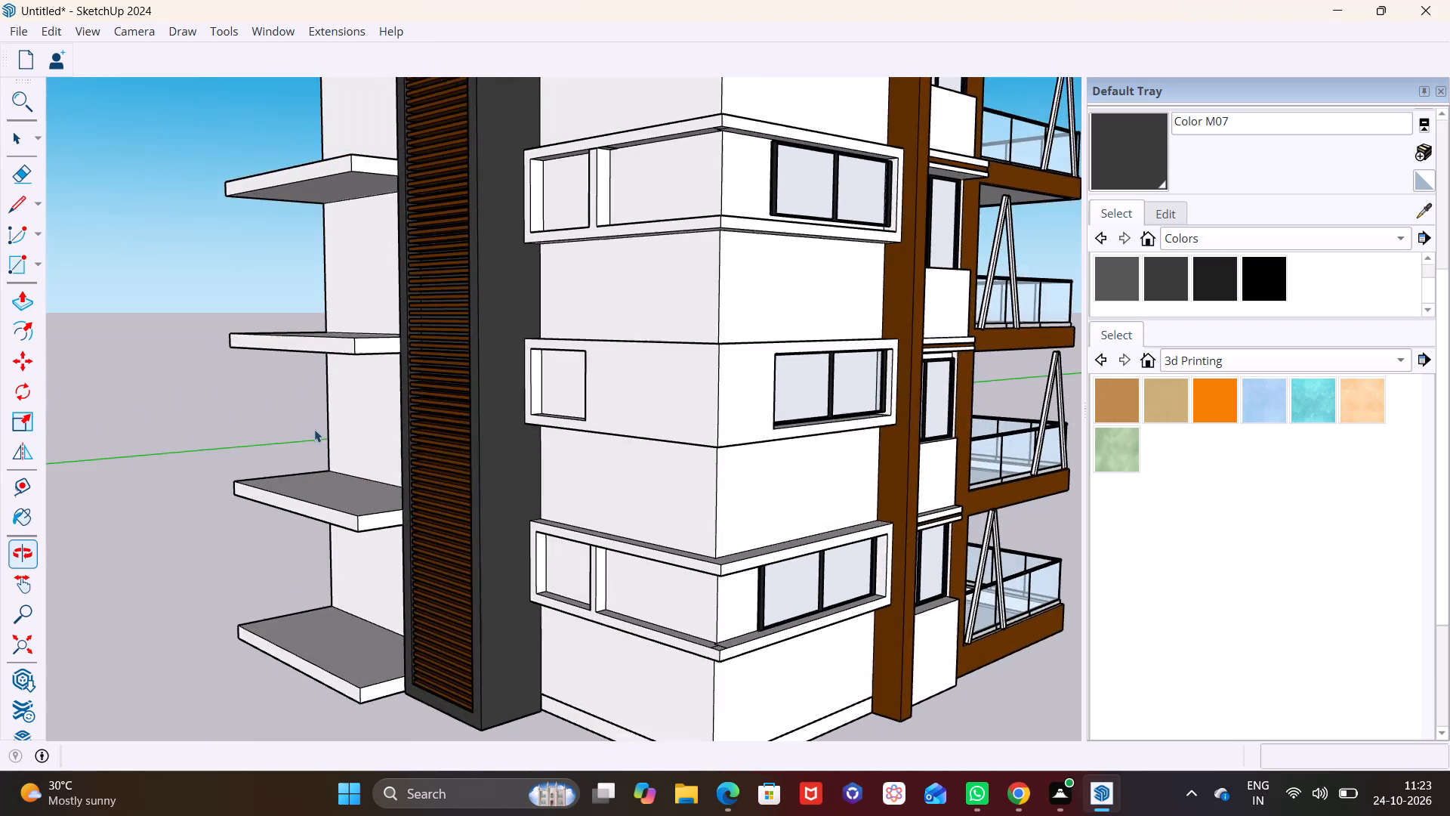
pyautogui.scroll(-7, 322, 424)
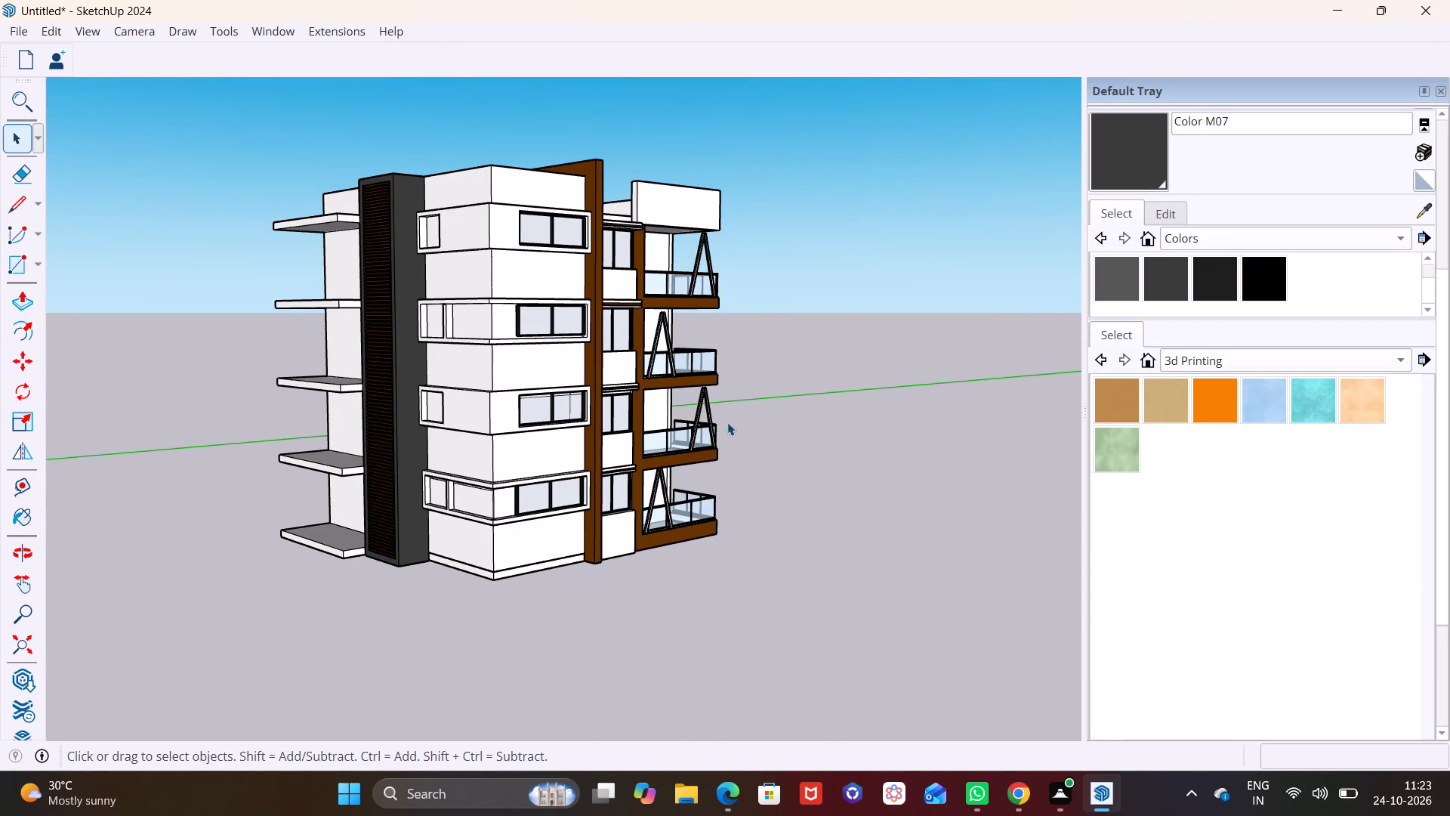
pyautogui.click(683, 440)
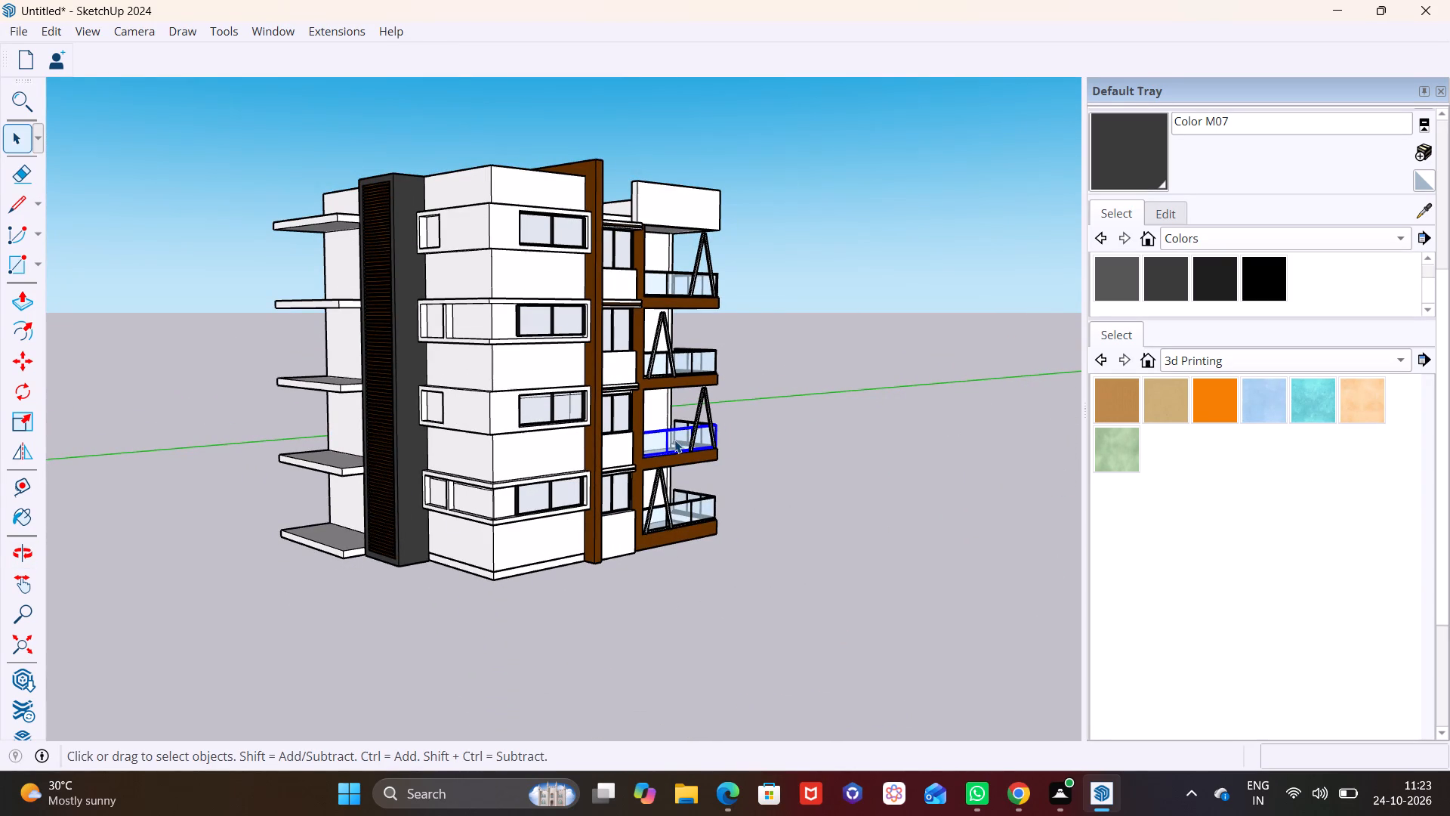
pyautogui.moveTo(674, 440); pyautogui.dragTo(491, 492, button='middle')
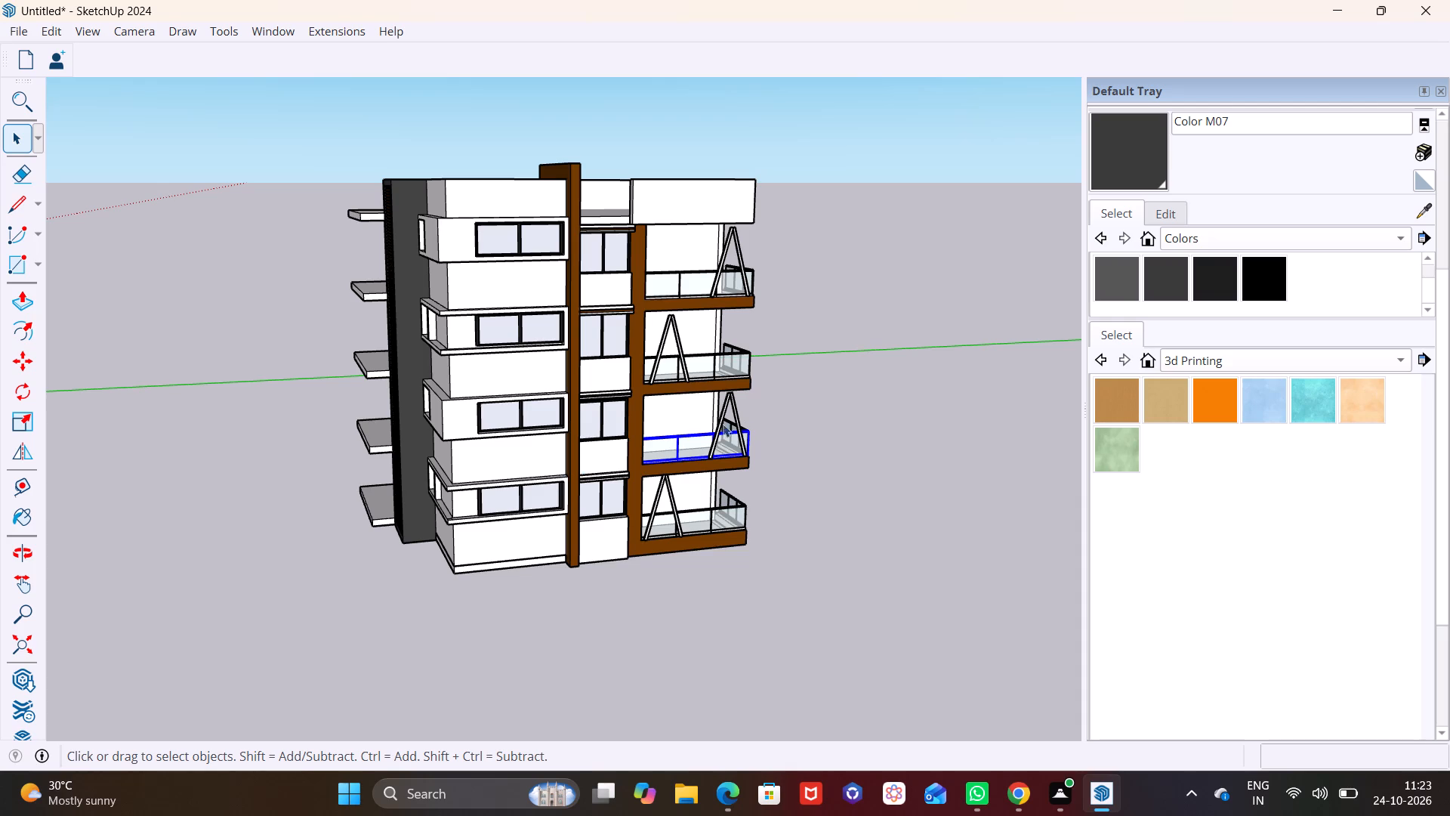
pyautogui.moveTo(756, 424); pyautogui.dragTo(545, 465, button='middle')
pyautogui.scroll(8, 733, 392)
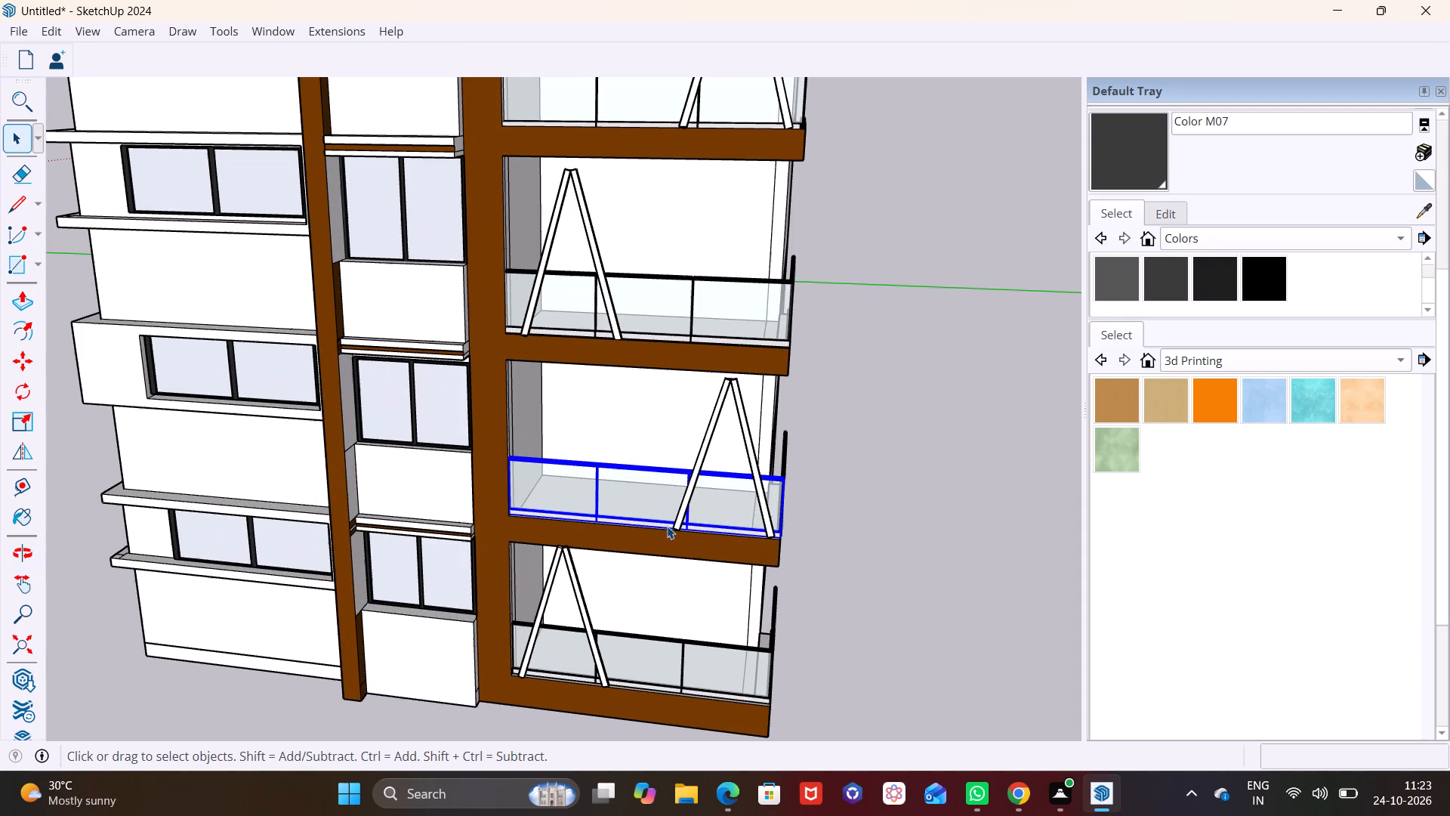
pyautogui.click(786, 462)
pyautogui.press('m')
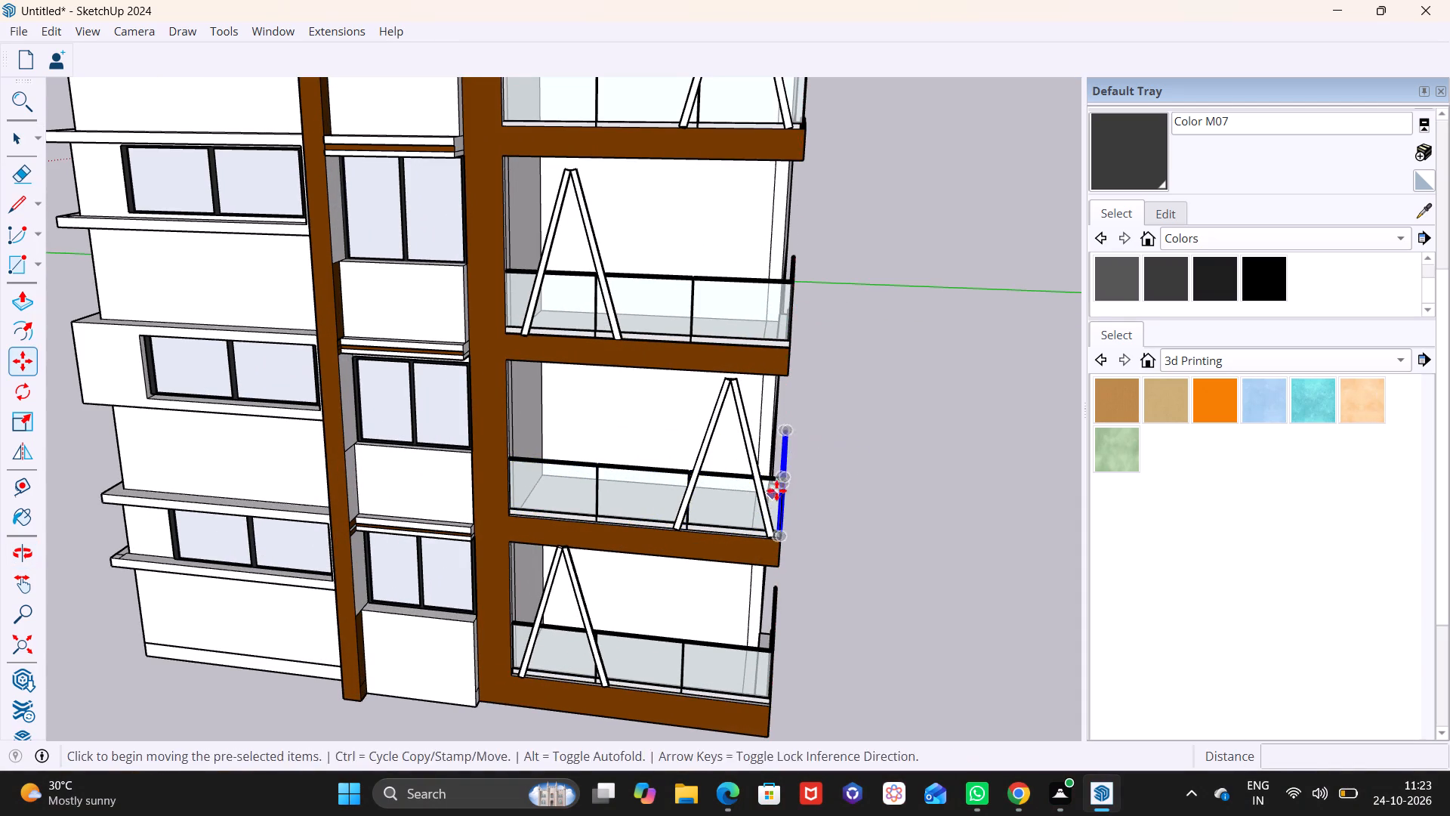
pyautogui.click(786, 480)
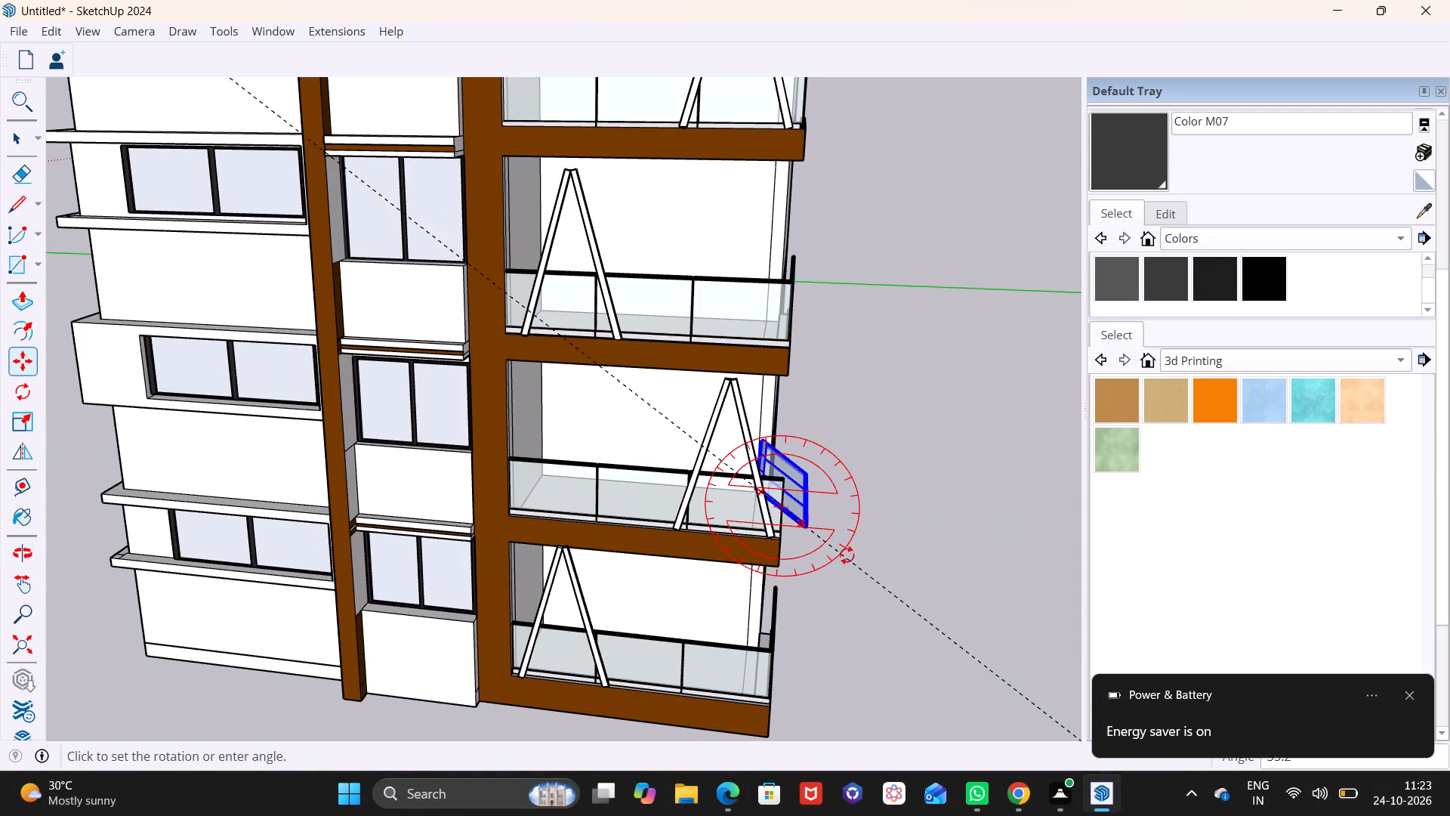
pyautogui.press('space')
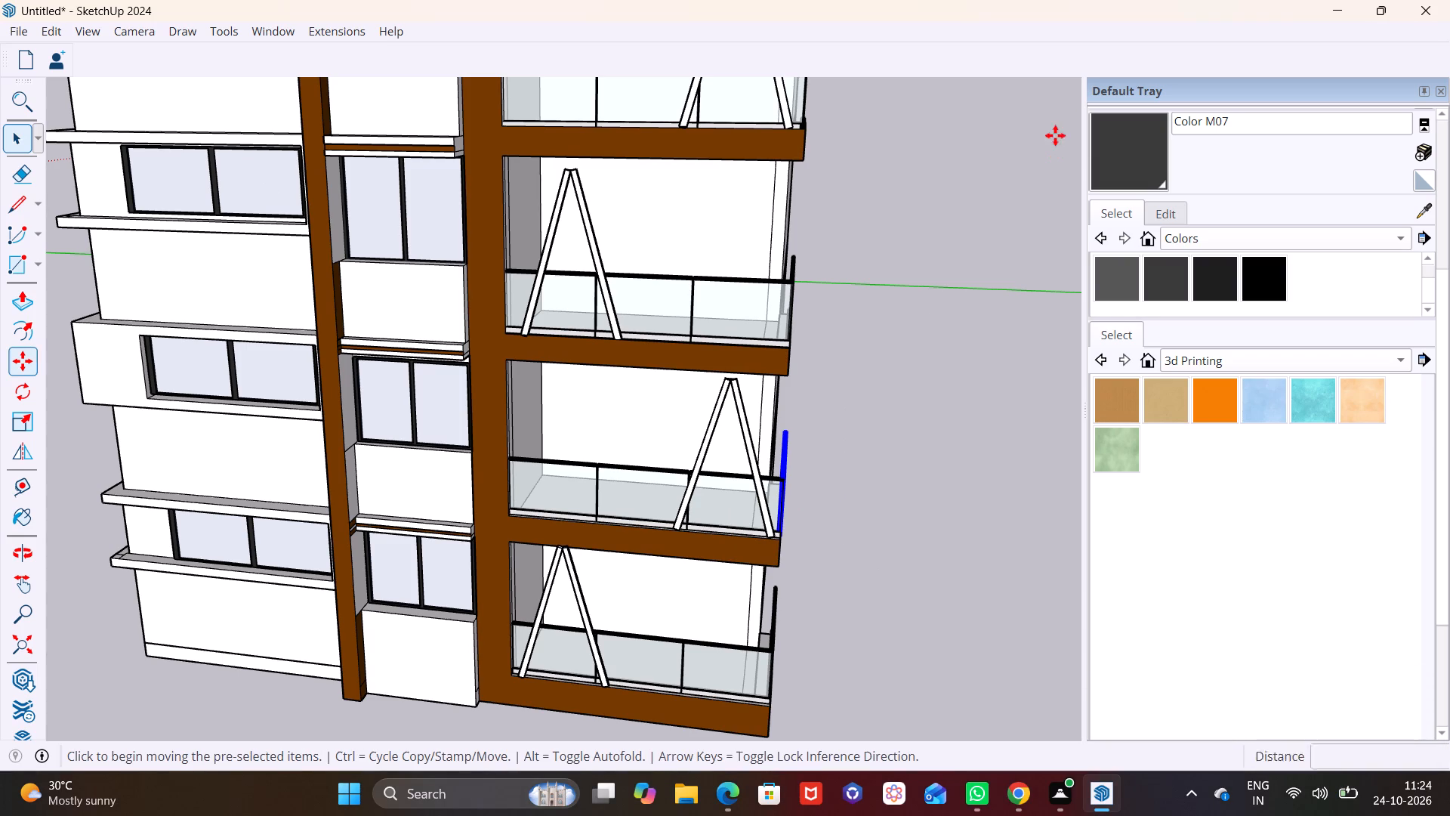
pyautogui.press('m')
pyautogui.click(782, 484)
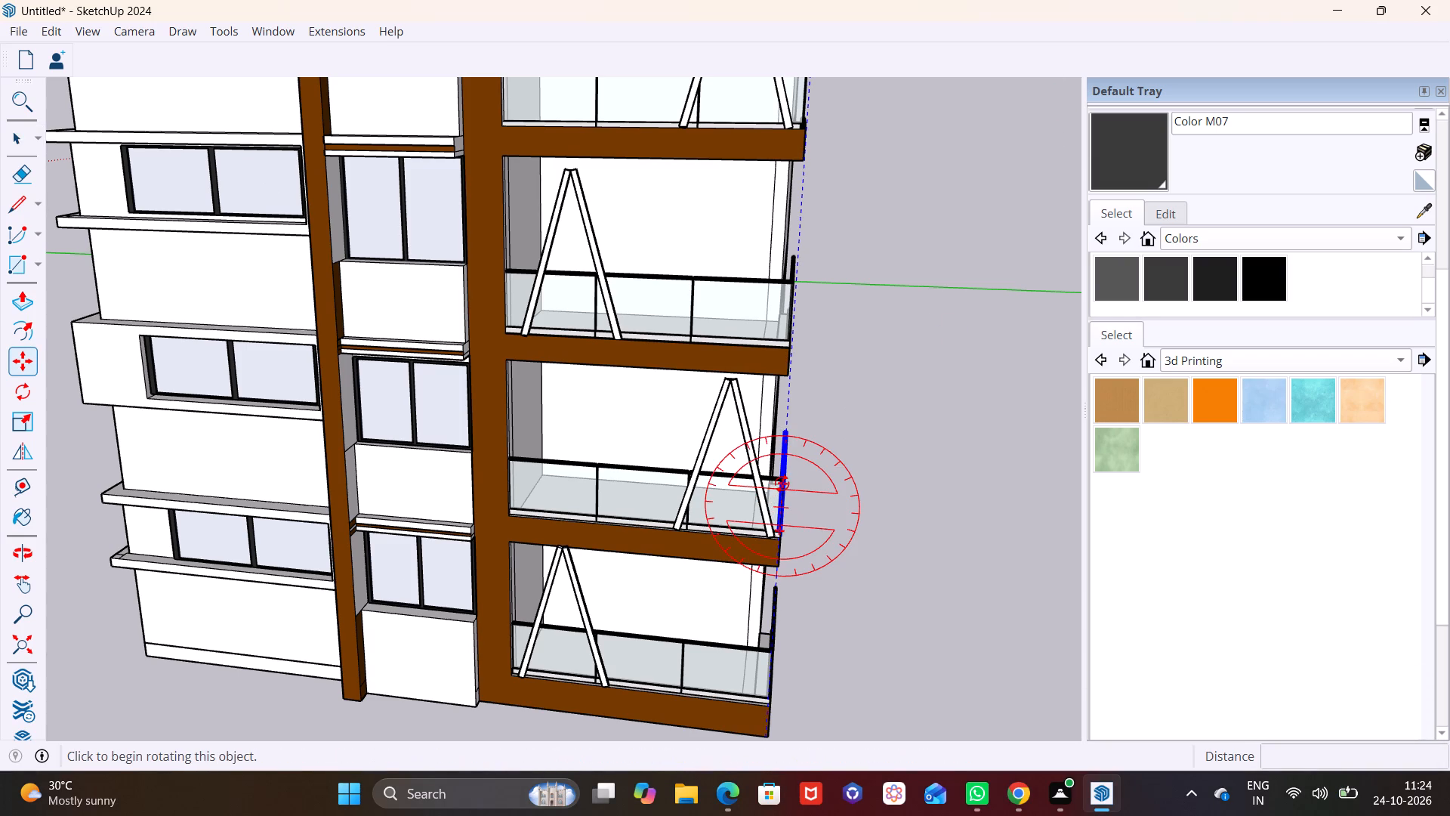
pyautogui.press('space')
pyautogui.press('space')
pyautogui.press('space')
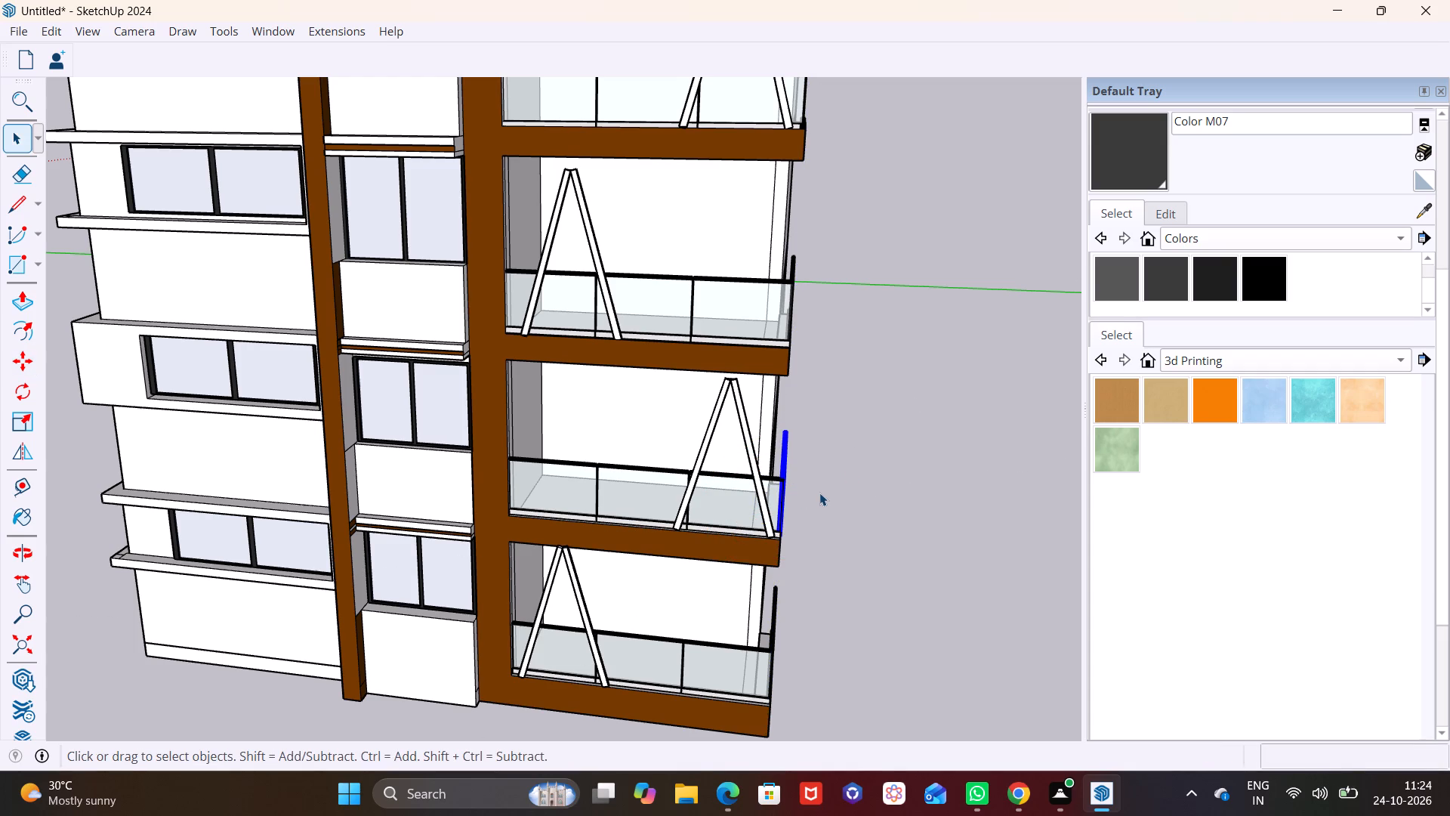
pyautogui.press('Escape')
# Copy the balcony's side glass railing panel onto the second-lowest projecting slab of the side elevation, about 54' 7" away.
pyautogui.scroll(3, 747, 486)
pyautogui.click(798, 459)
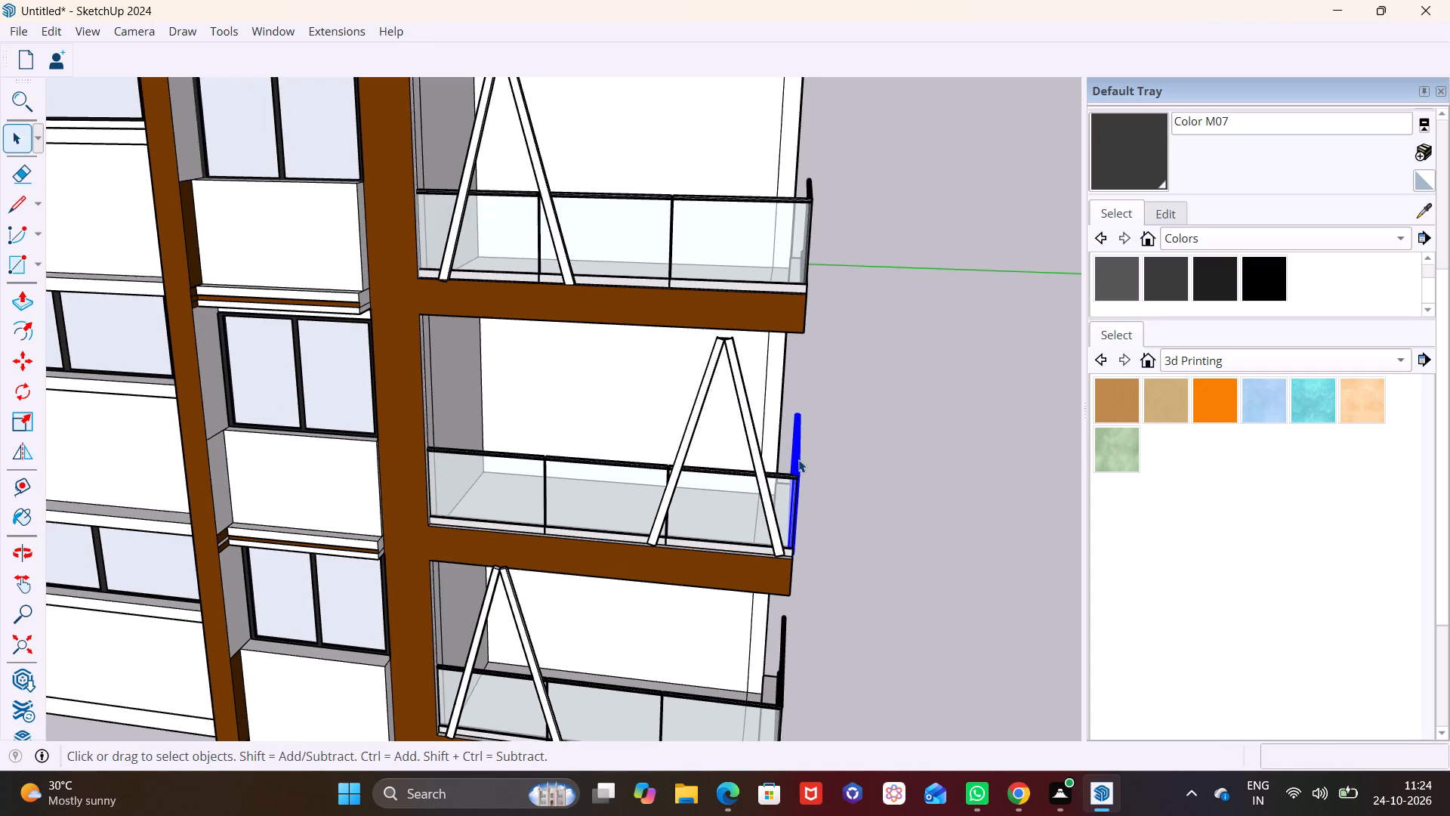
pyautogui.press('m')
pyautogui.click(802, 414)
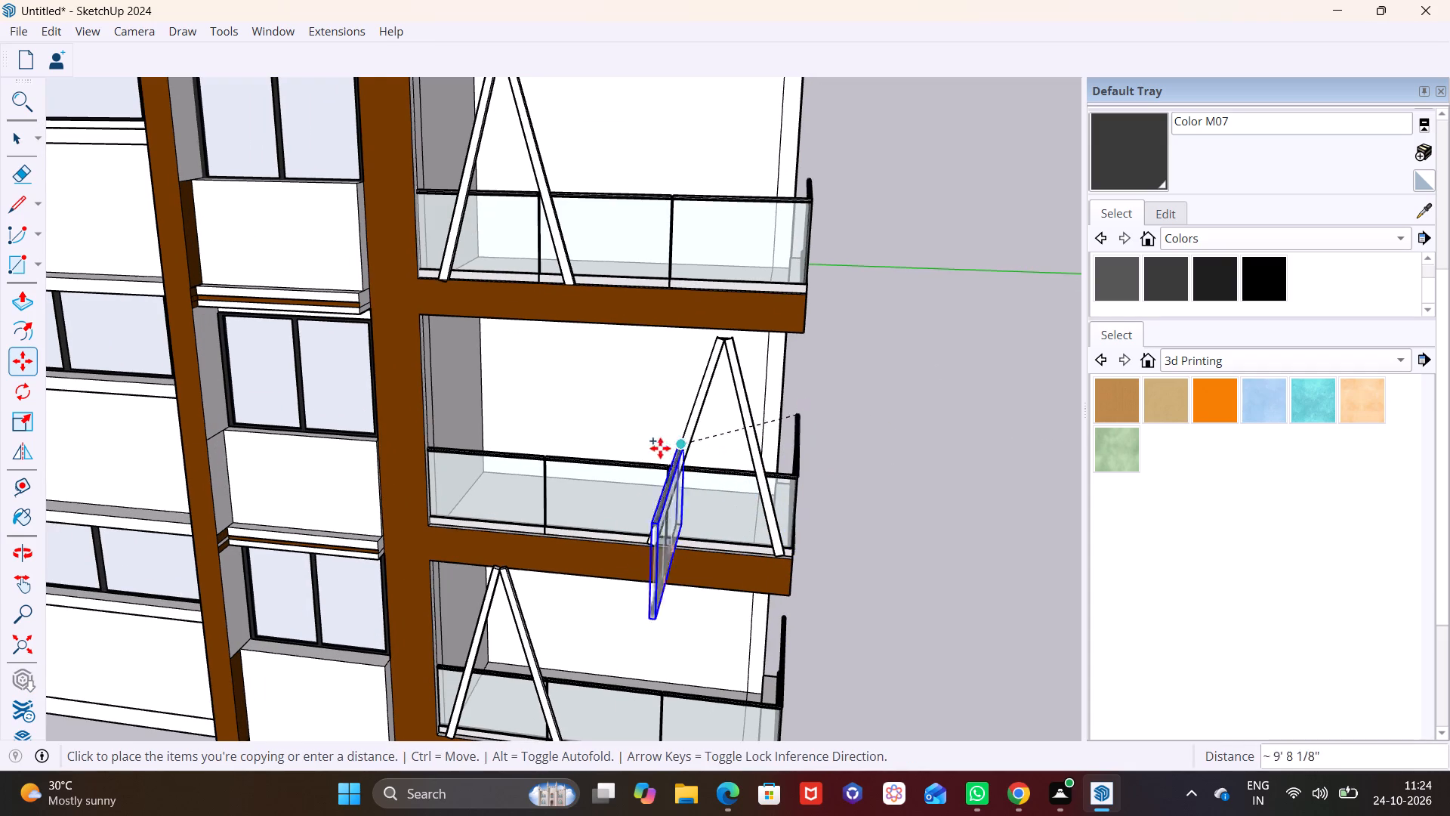
pyautogui.scroll(-7, 467, 412)
pyautogui.keyDown('shift'); pyautogui.moveTo(335, 414); pyautogui.dragTo(985, 464, button='middle'); pyautogui.keyUp('shift')
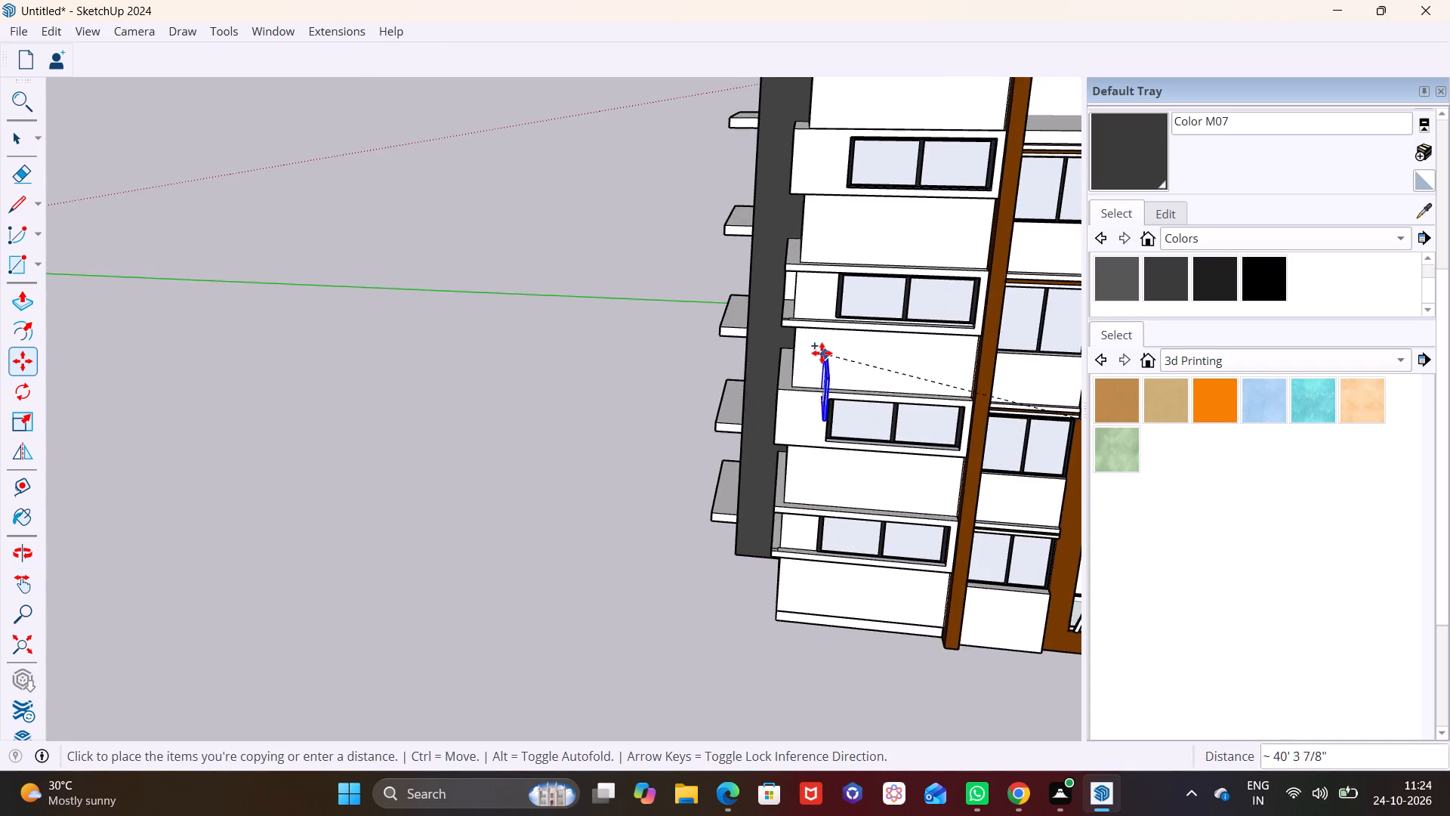
pyautogui.scroll(10, 822, 353)
pyautogui.moveTo(699, 317); pyautogui.dragTo(850, 360, button='middle')
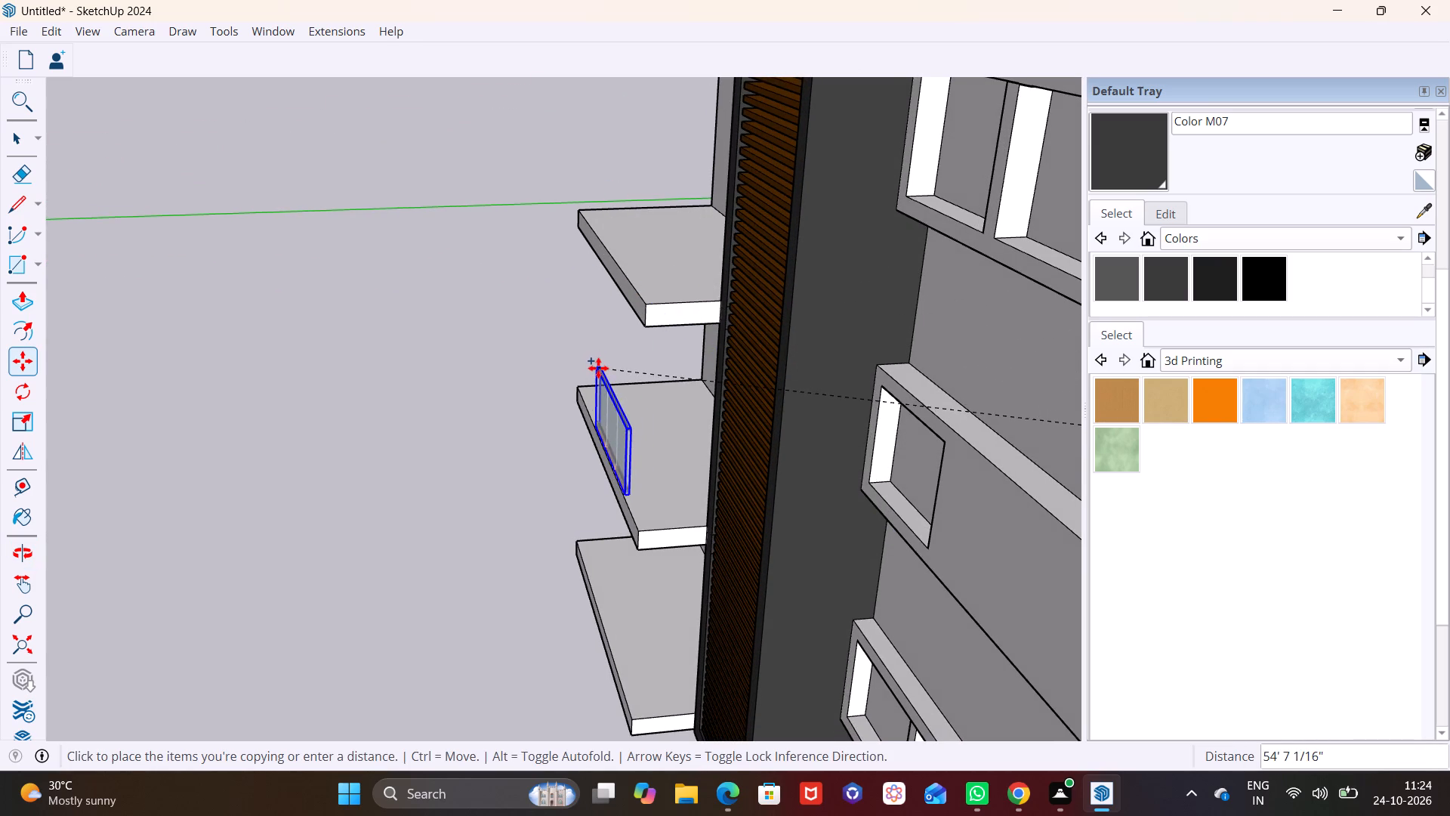
pyautogui.click(598, 368)
pyautogui.scroll(8, 652, 450)
pyautogui.press('space')
# Move the copied railing panel about 6' 5" by its lower corner to the slab's outer edge, at the end away from the column.
pyautogui.moveTo(665, 499); pyautogui.dragTo(812, 311, button='middle')
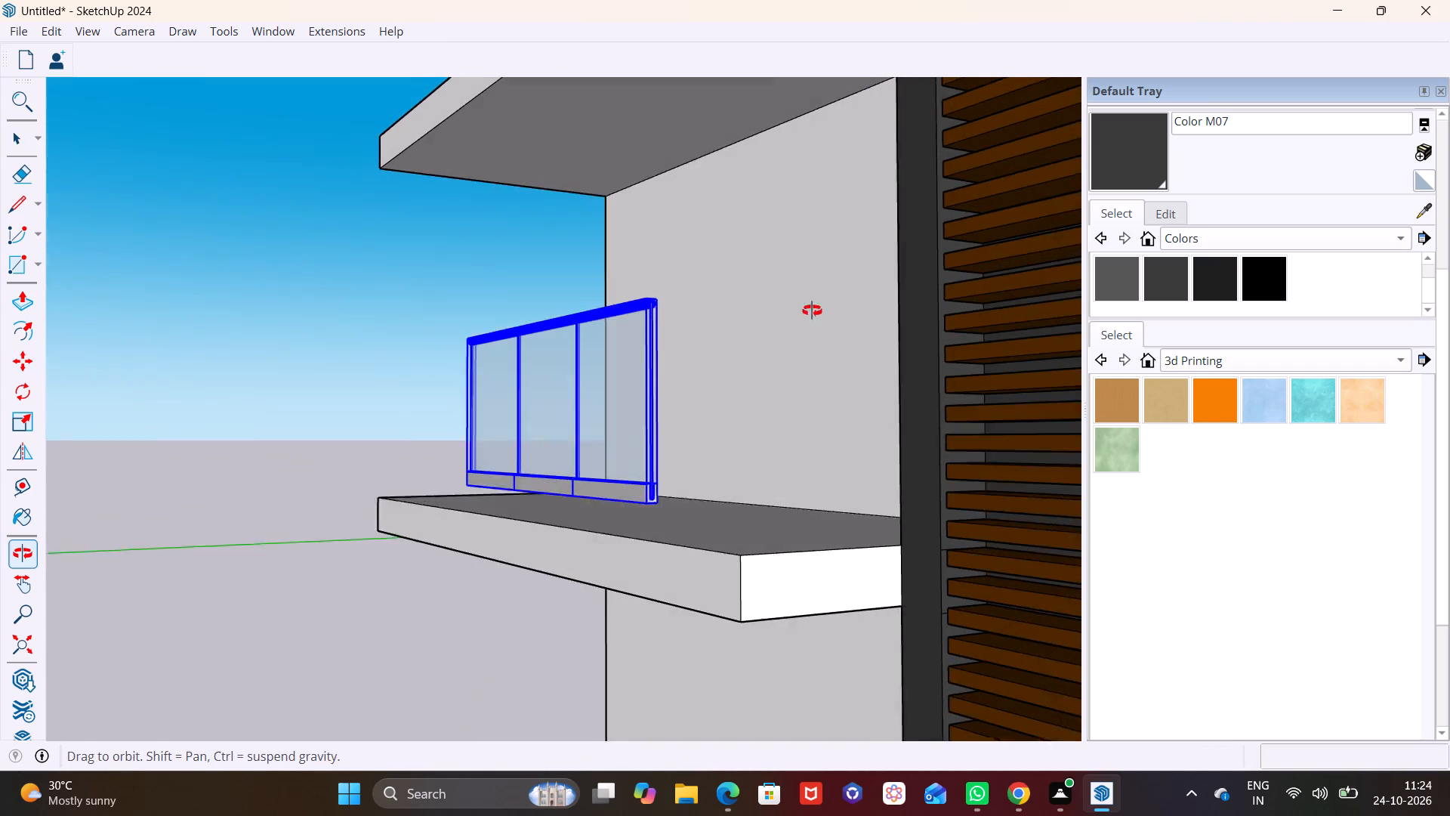
pyautogui.moveTo(812, 311); pyautogui.dragTo(813, 310, button='middle')
pyautogui.scroll(-10, 792, 360)
pyautogui.scroll(5, 779, 363)
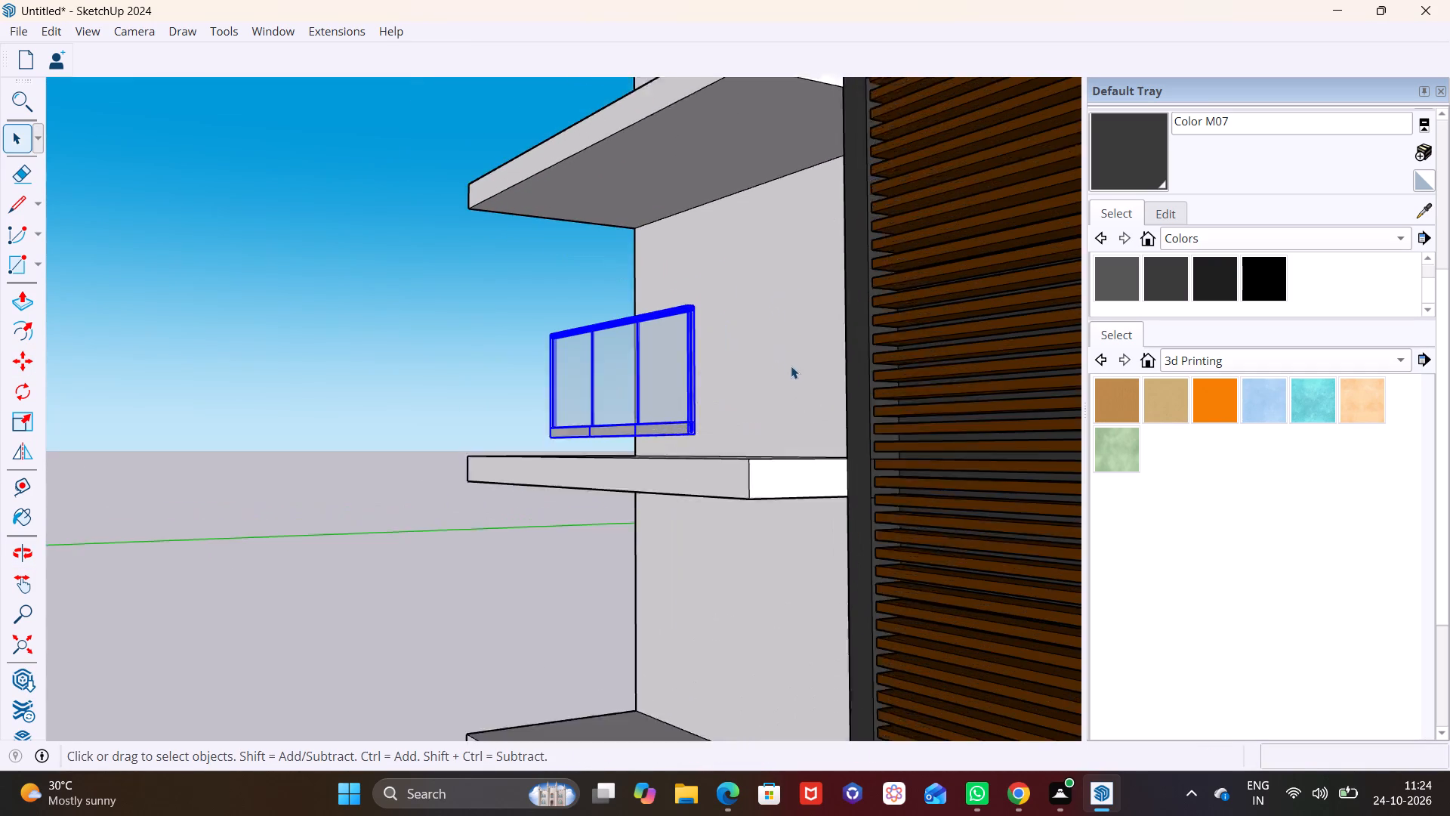
pyautogui.scroll(2, 791, 366)
pyautogui.moveTo(771, 432); pyautogui.dragTo(608, 573, button='middle')
pyautogui.scroll(-3, 585, 515)
pyautogui.moveTo(646, 514); pyautogui.dragTo(718, 530, button='middle')
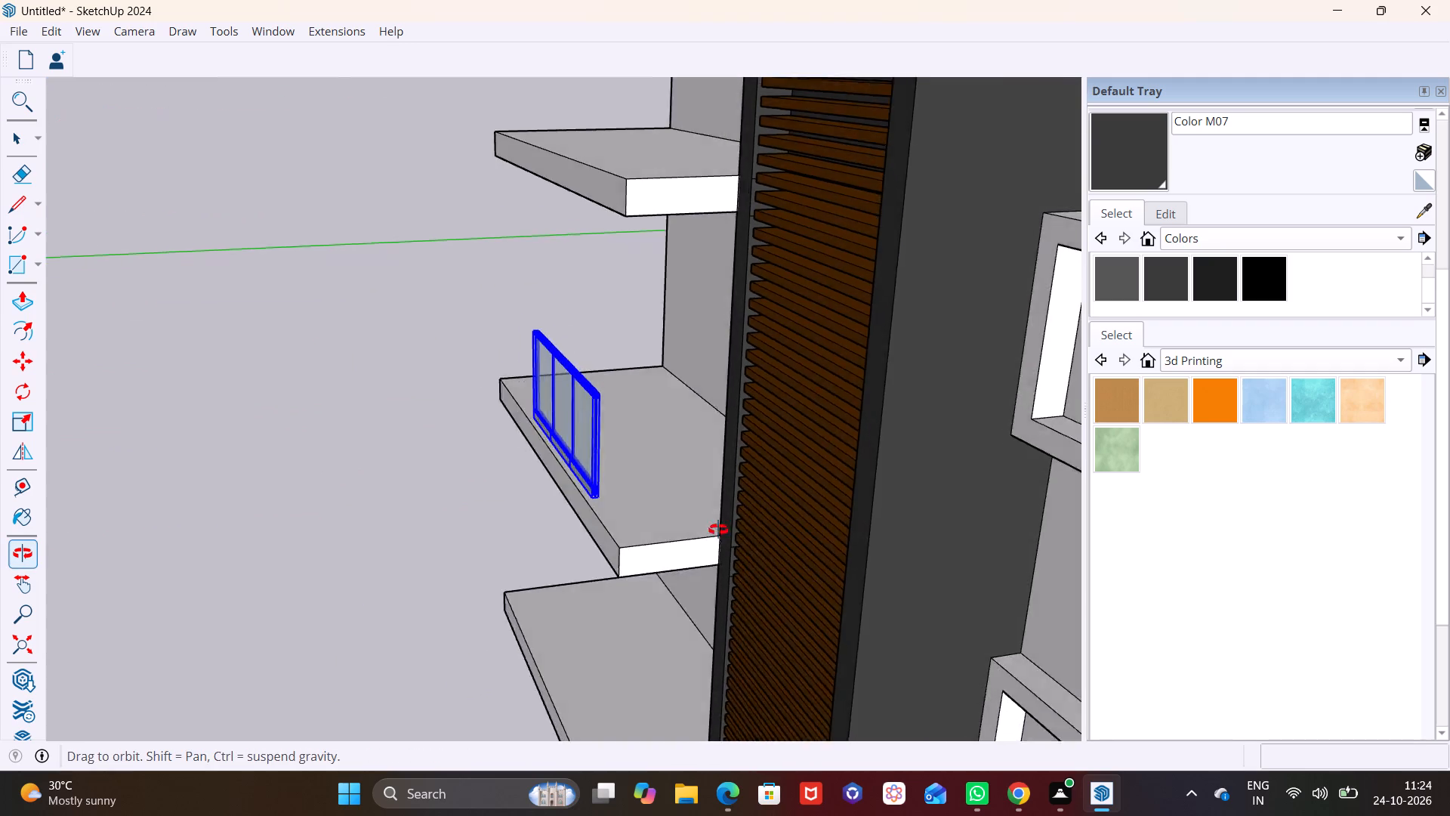
pyautogui.moveTo(718, 530); pyautogui.dragTo(867, 581, button='middle')
pyautogui.scroll(5, 490, 376)
pyautogui.scroll(2, 483, 471)
pyautogui.keyDown('shift'); pyautogui.moveTo(511, 487); pyautogui.dragTo(799, 490, button='middle'); pyautogui.keyUp('shift')
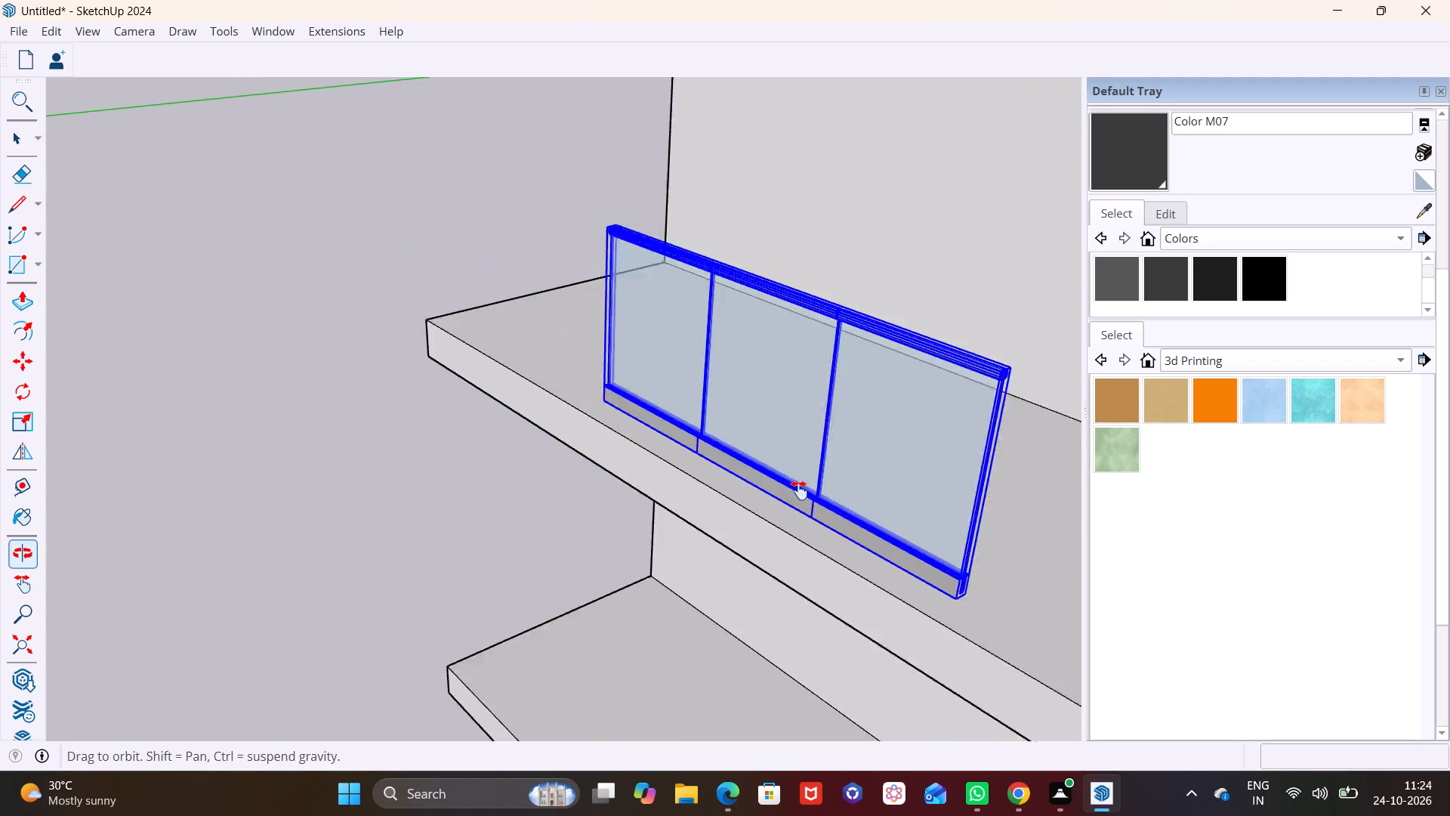
pyautogui.keyDown('shift'); pyautogui.moveTo(799, 490); pyautogui.dragTo(859, 481, button='middle'); pyautogui.keyUp('shift')
pyautogui.scroll(-3, 797, 447)
pyautogui.keyDown('shift'); pyautogui.moveTo(836, 445); pyautogui.dragTo(500, 412, button='middle'); pyautogui.keyUp('shift')
pyautogui.scroll(3, 638, 496)
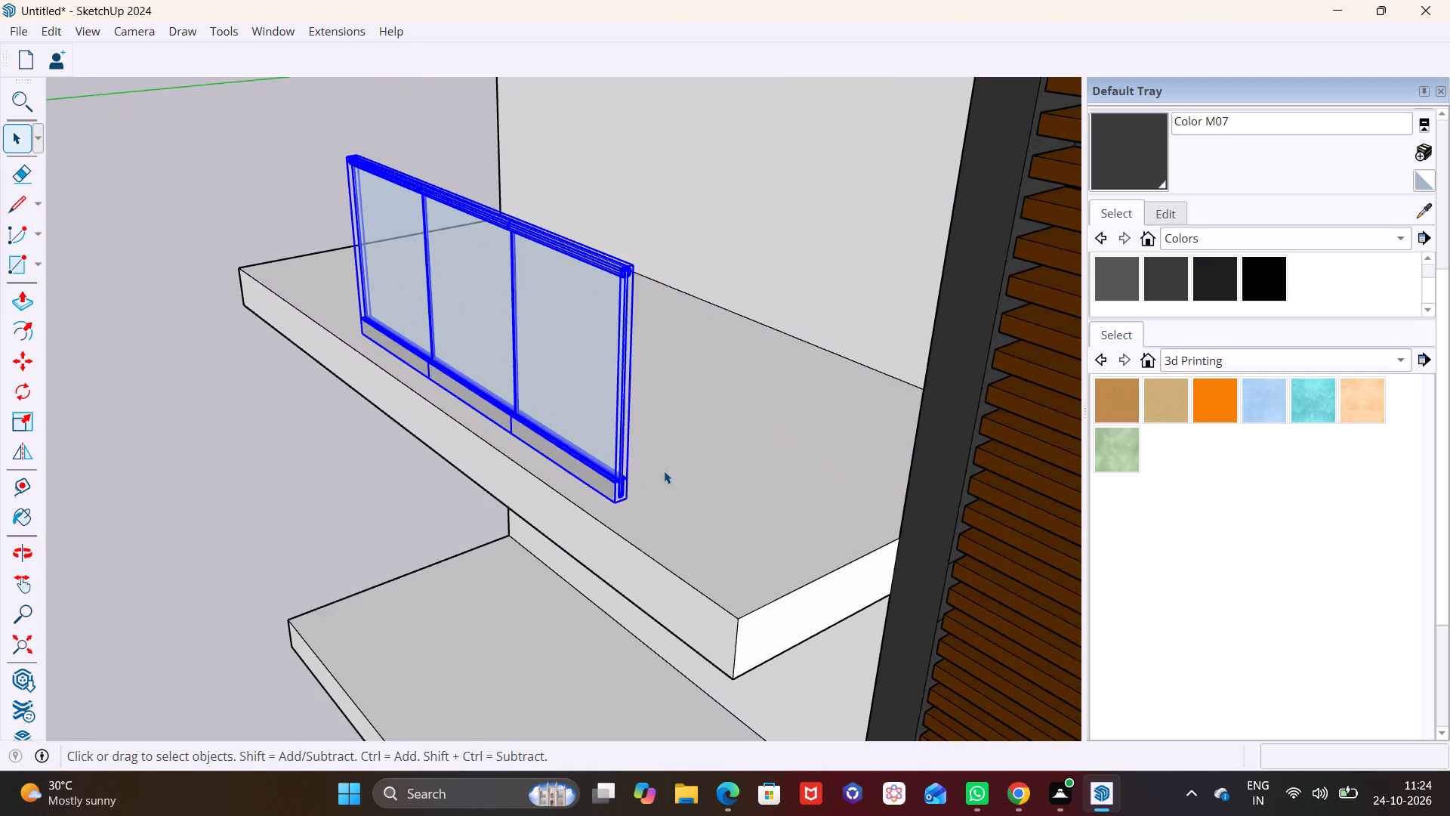
pyautogui.moveTo(664, 471); pyautogui.dragTo(822, 457, button='middle')
pyautogui.click(608, 443)
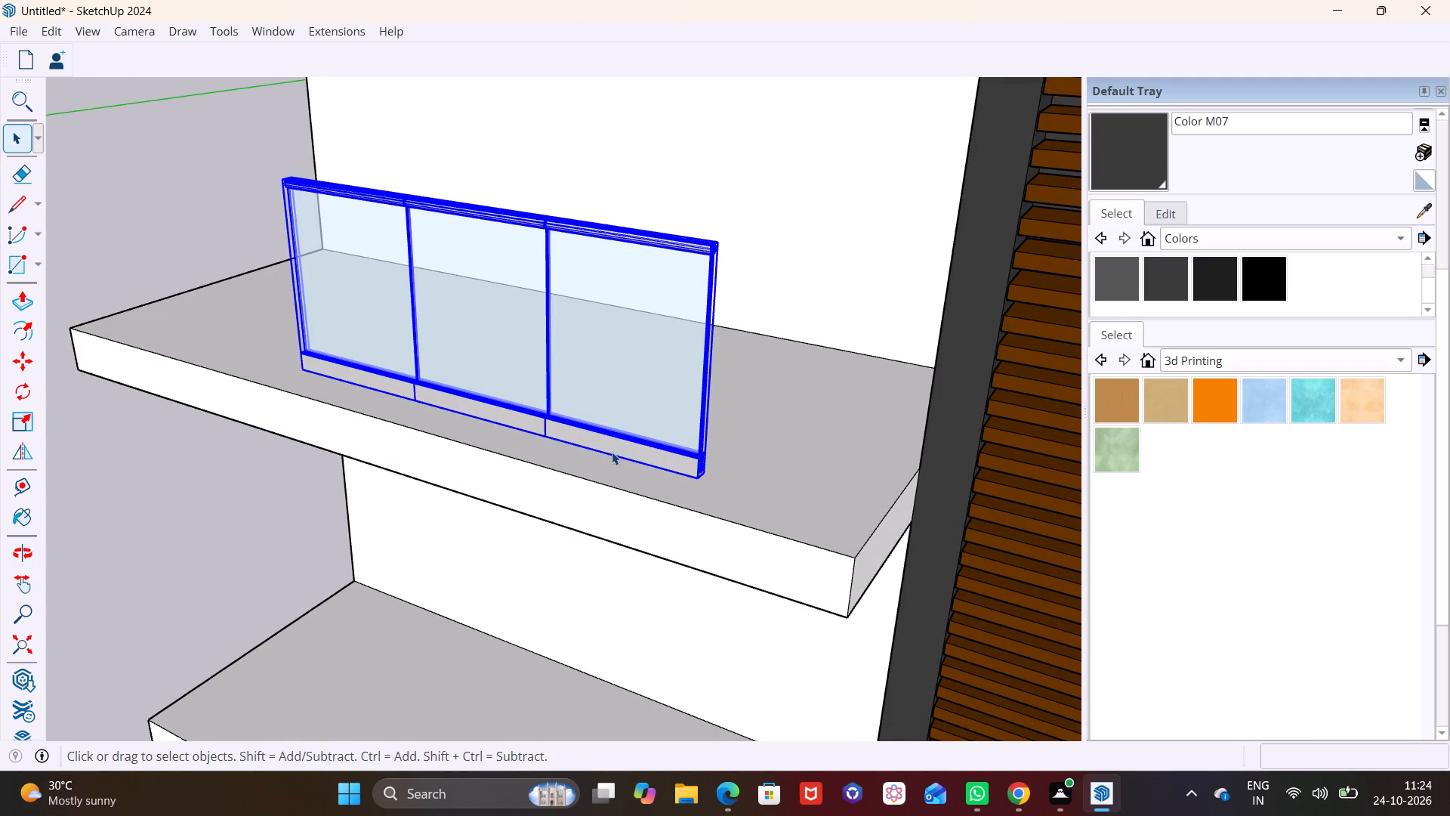
pyautogui.press('m')
pyautogui.click(299, 366)
pyautogui.scroll(-3, 155, 356)
pyautogui.keyDown('shift'); pyautogui.moveTo(153, 355); pyautogui.dragTo(261, 385, button='middle'); pyautogui.keyUp('shift')
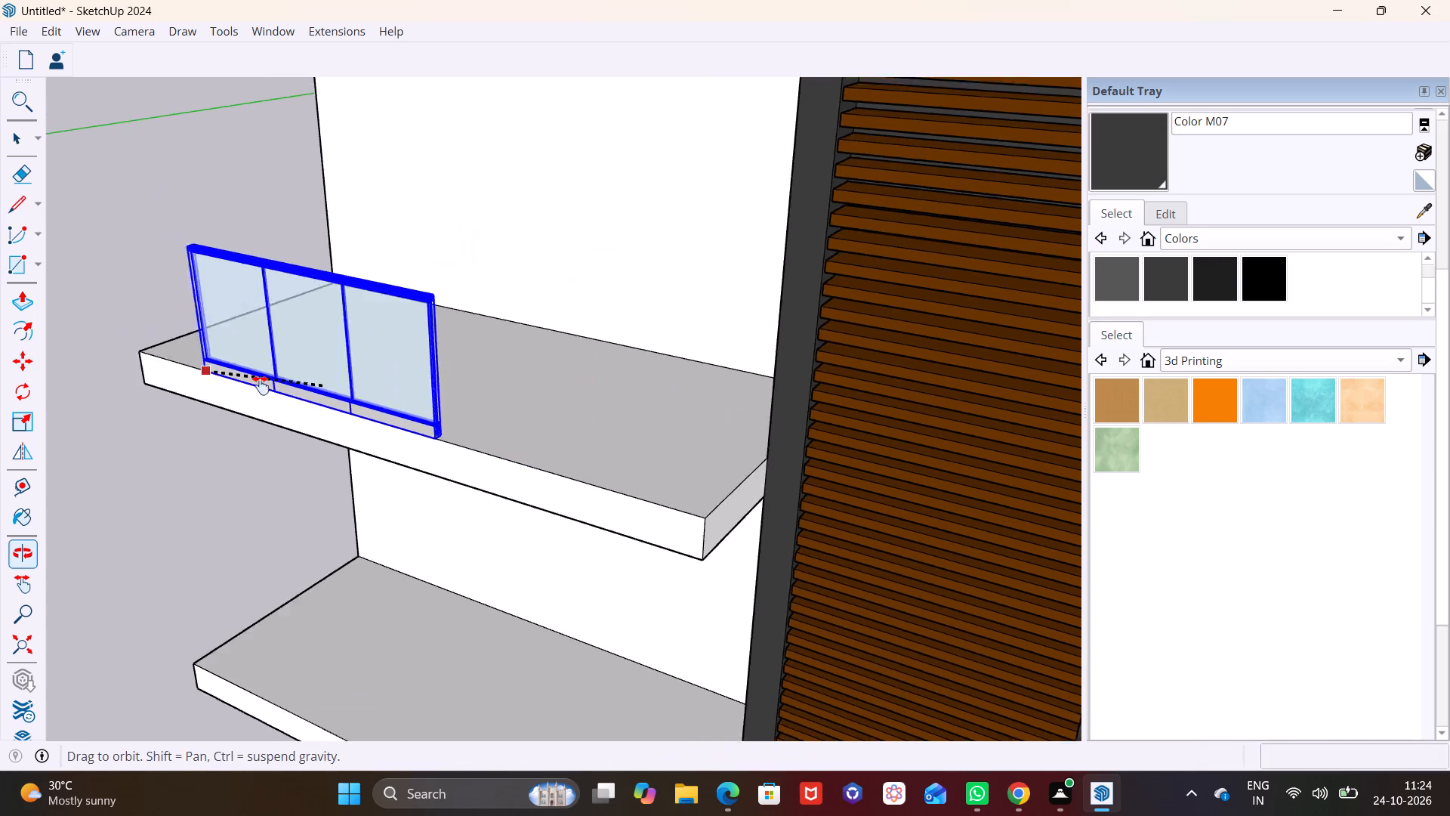
pyautogui.keyDown('shift'); pyautogui.moveTo(261, 385); pyautogui.dragTo(569, 493, button='middle'); pyautogui.keyUp('shift')
pyautogui.scroll(17, 500, 465)
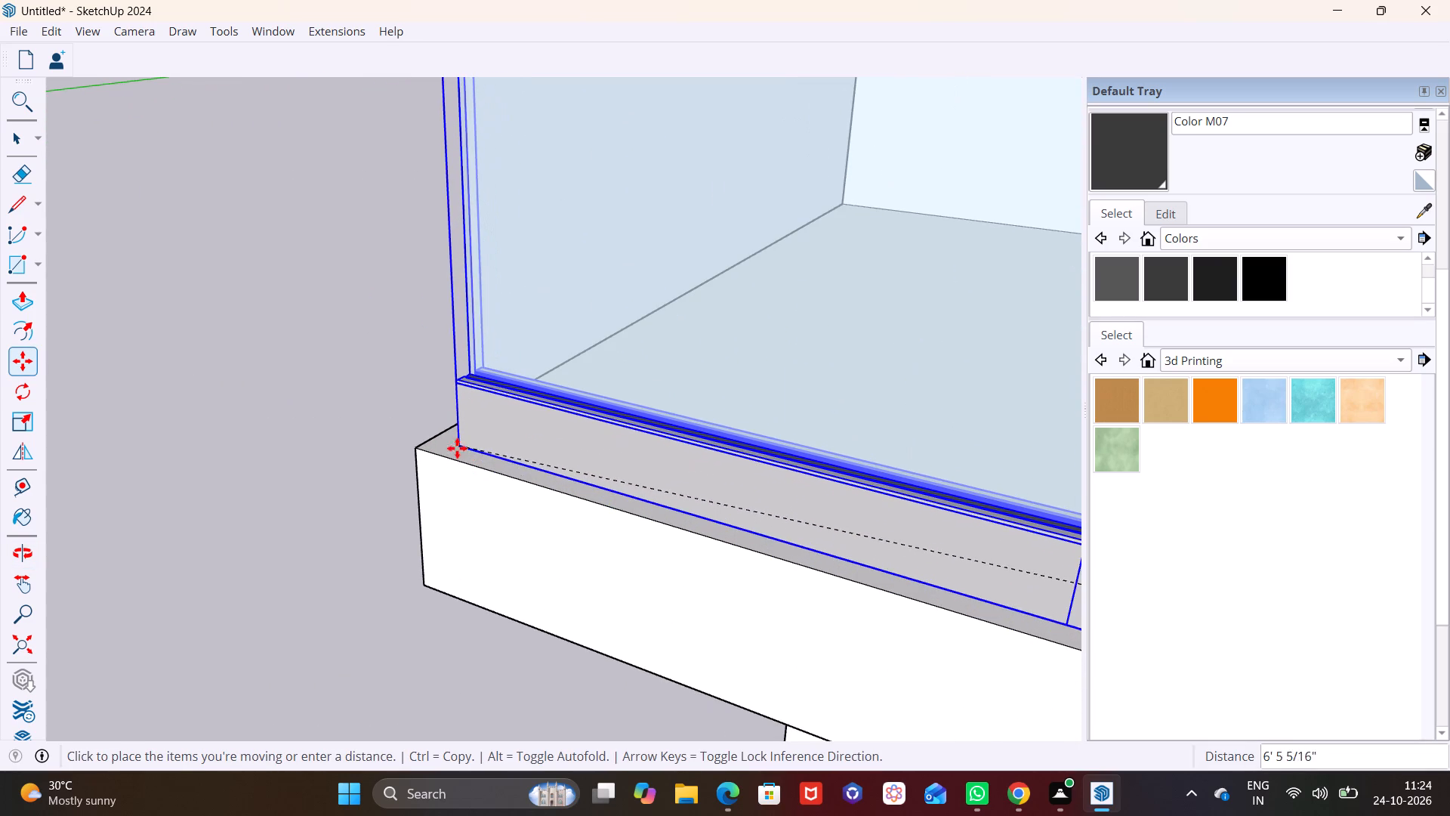
pyautogui.click(450, 450)
# Stretch the copied railing panel along the second-lowest slab with Scale until it reaches the slab's corner near the louvre column.
pyautogui.scroll(-18, 494, 438)
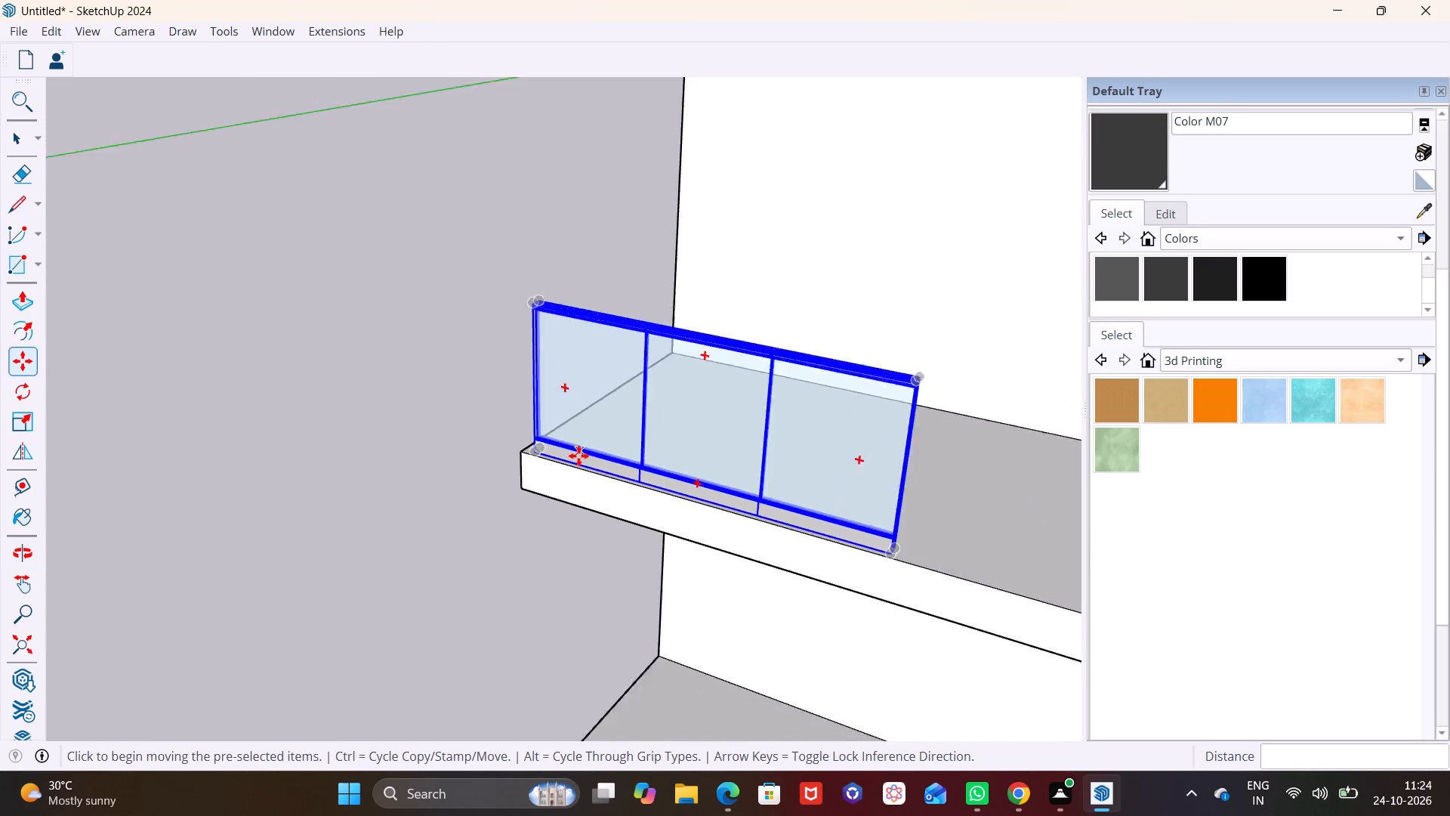
pyautogui.scroll(-7, 578, 456)
pyautogui.keyDown('shift'); pyautogui.moveTo(635, 464); pyautogui.dragTo(338, 424, button='middle'); pyautogui.keyUp('shift')
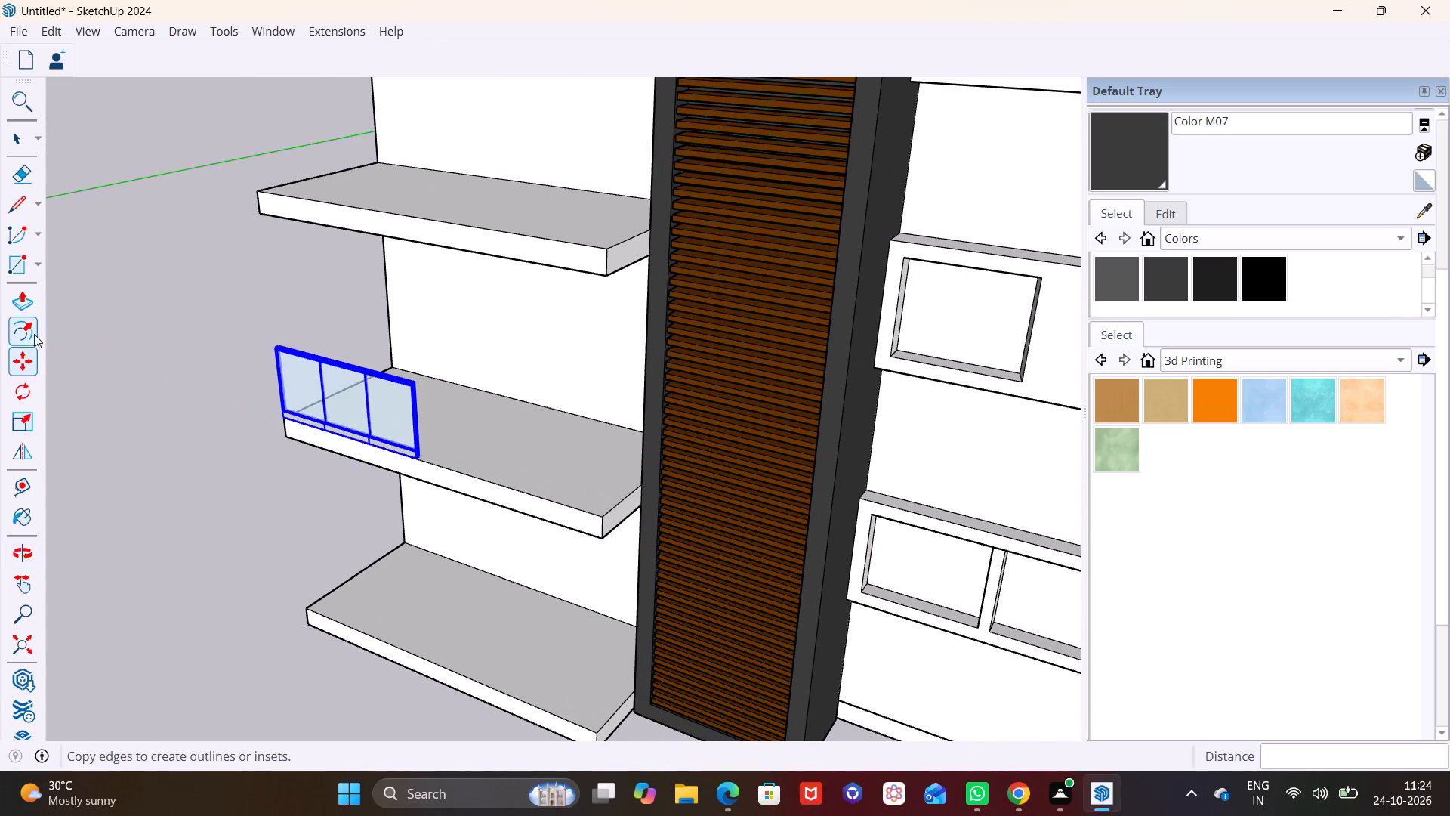
pyautogui.click(23, 328)
pyautogui.click(24, 413)
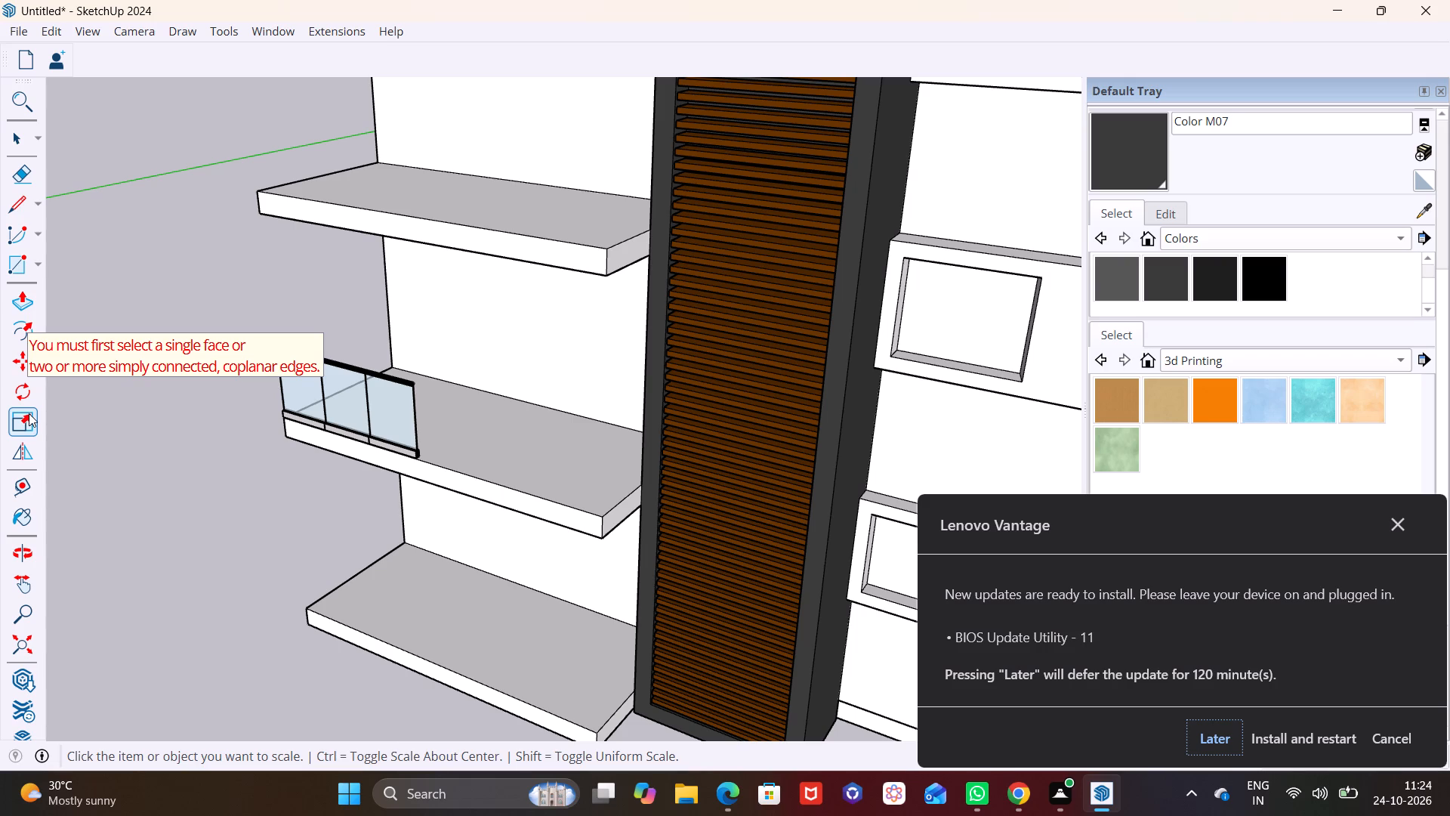
pyautogui.press('space')
pyautogui.click(337, 426)
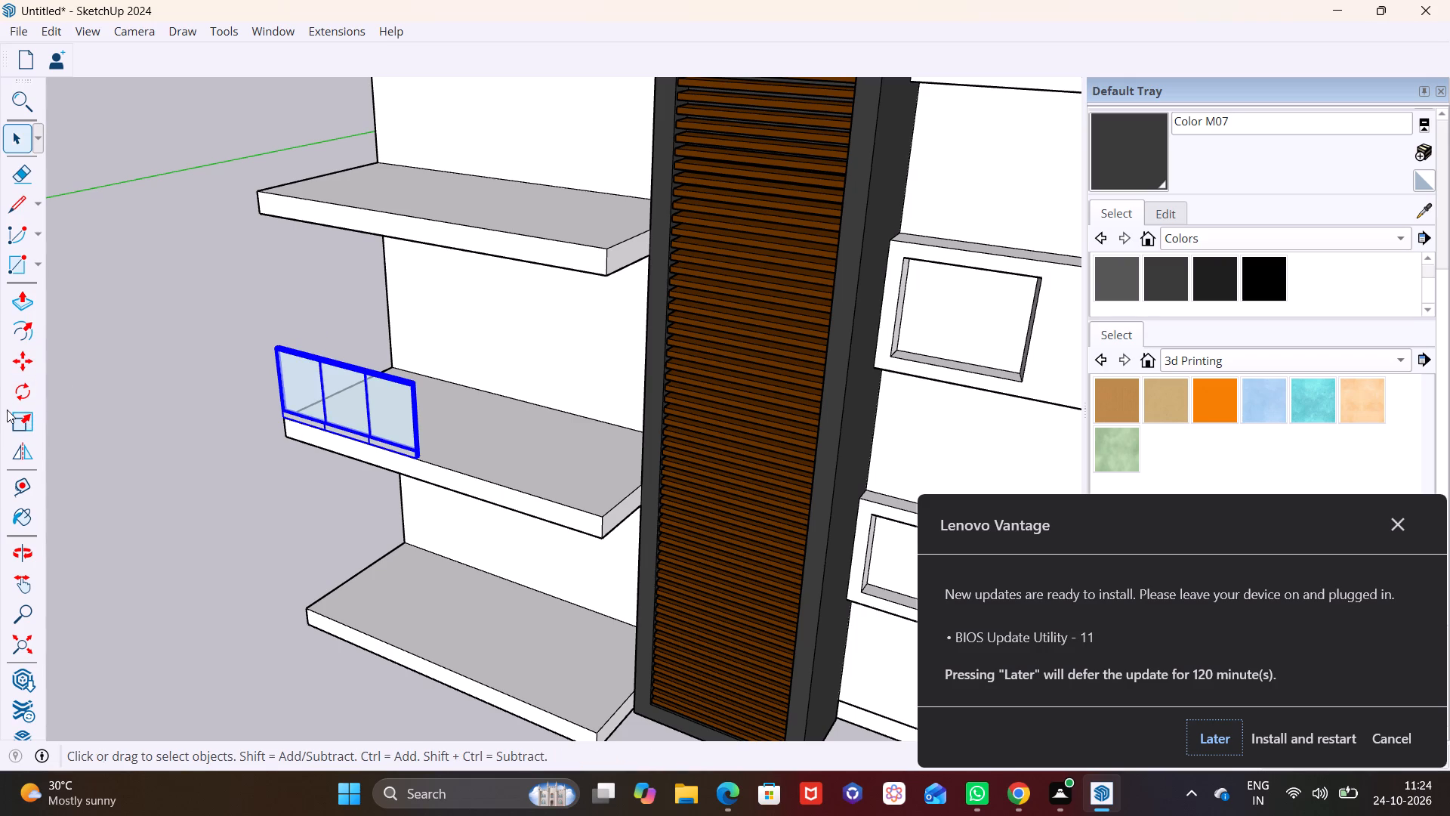
pyautogui.click(8, 422)
pyautogui.scroll(6, 281, 429)
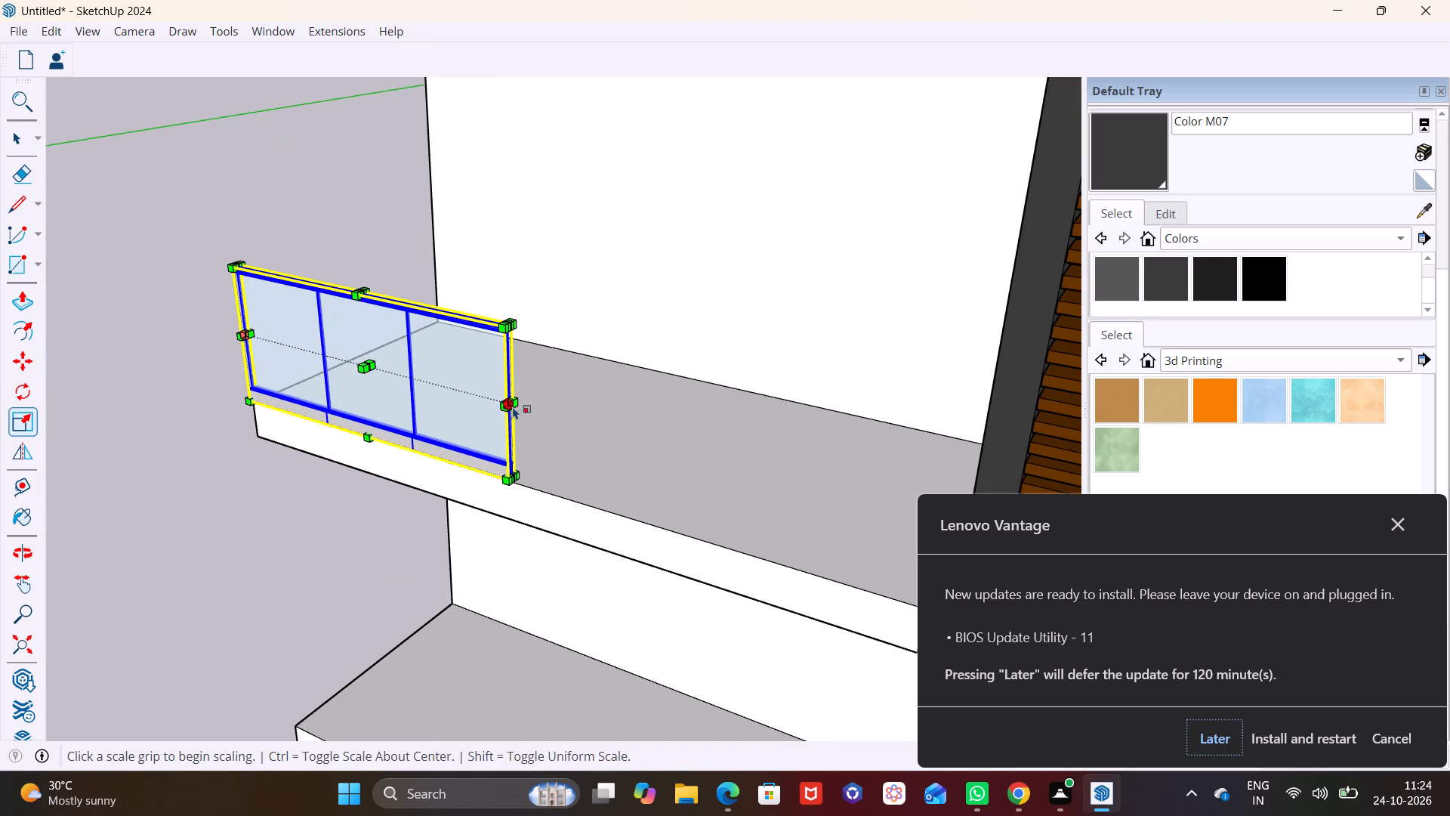
pyautogui.click(516, 397)
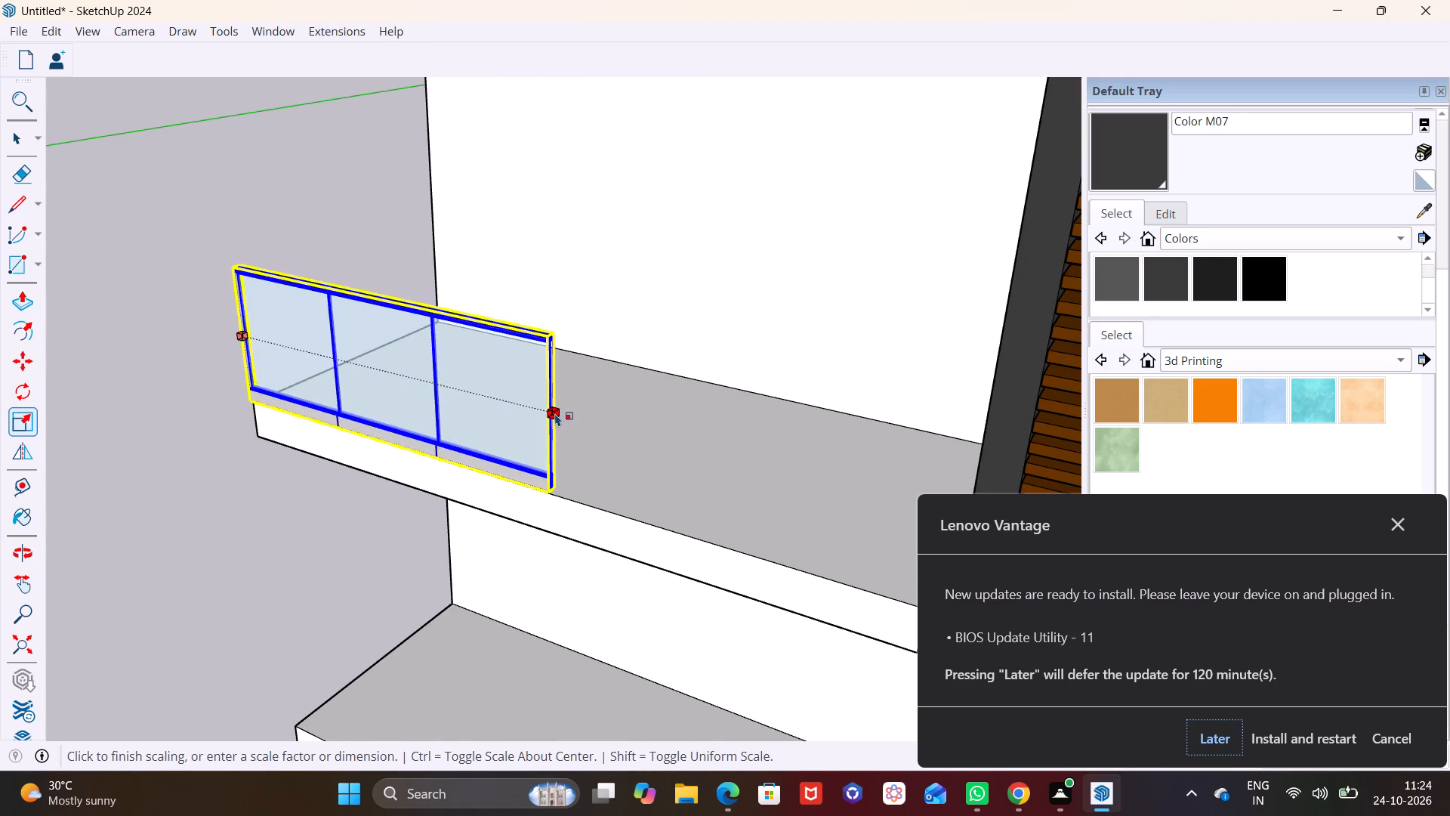
pyautogui.hotkey('ctrl', 'z')
pyautogui.scroll(4, 595, 444)
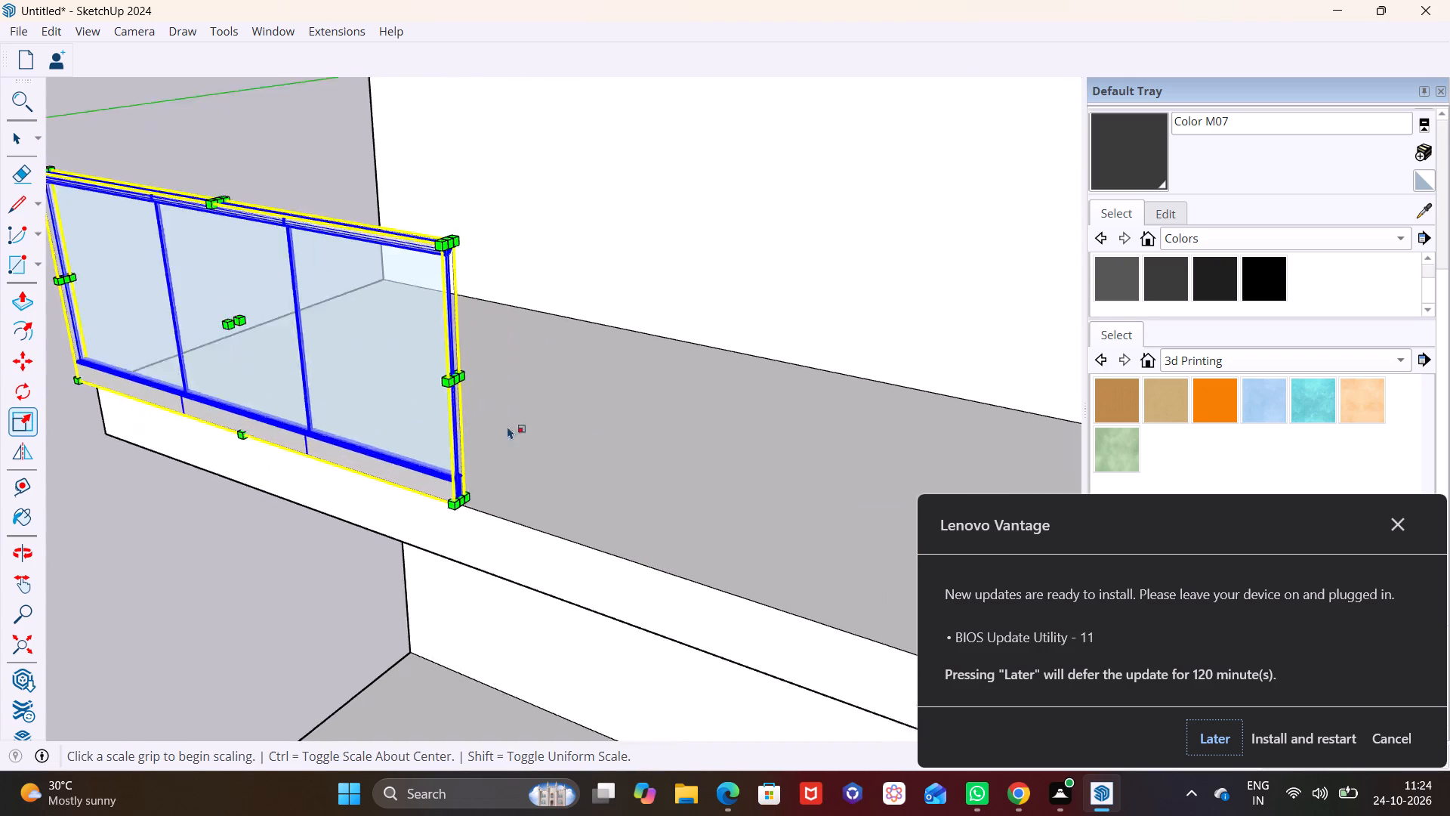
pyautogui.scroll(7, 507, 426)
pyautogui.click(377, 289)
pyautogui.scroll(-2, 581, 348)
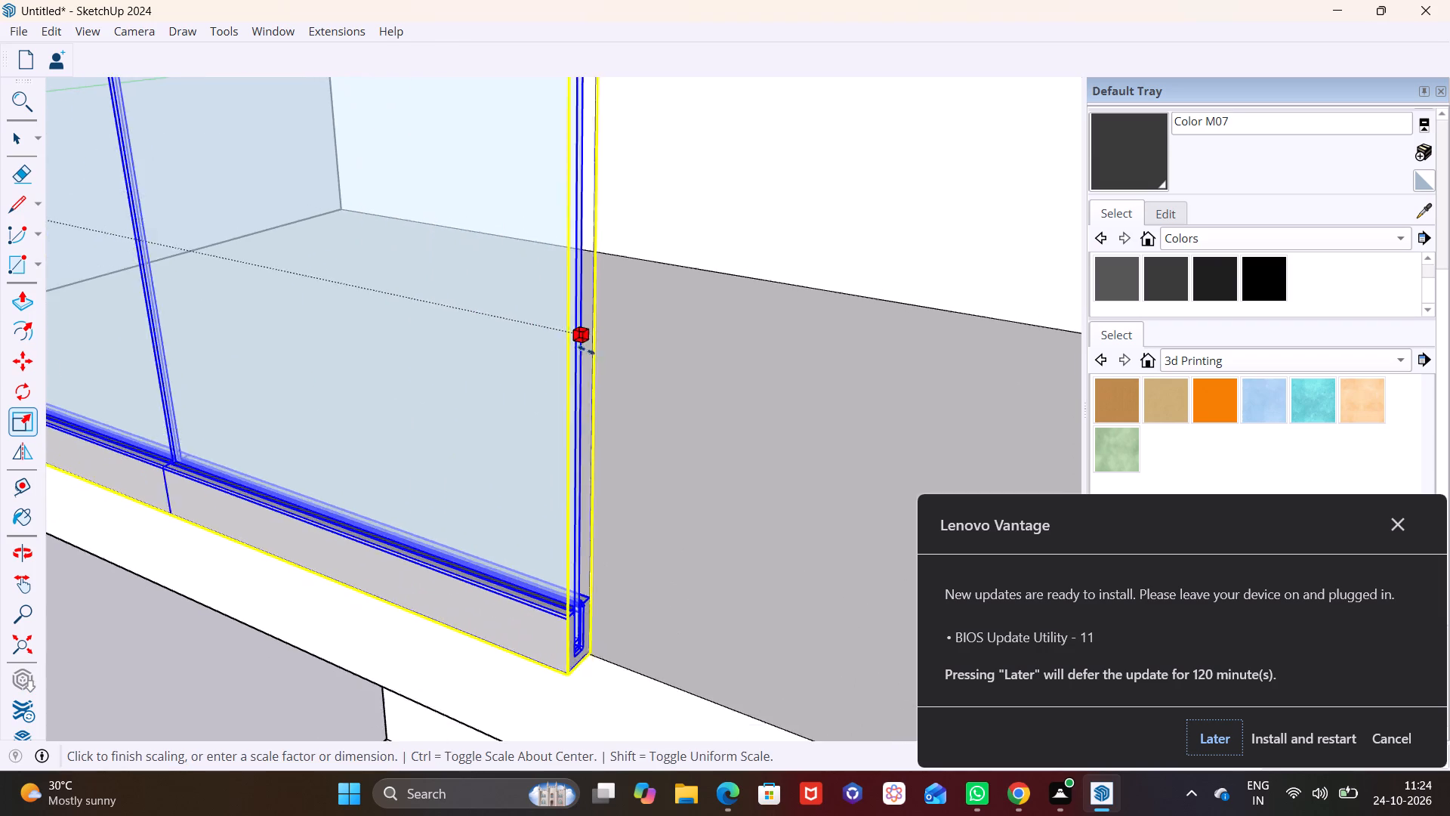
pyautogui.scroll(-17, 586, 350)
pyautogui.keyDown('shift'); pyautogui.moveTo(666, 385); pyautogui.dragTo(430, 342, button='middle'); pyautogui.keyUp('shift')
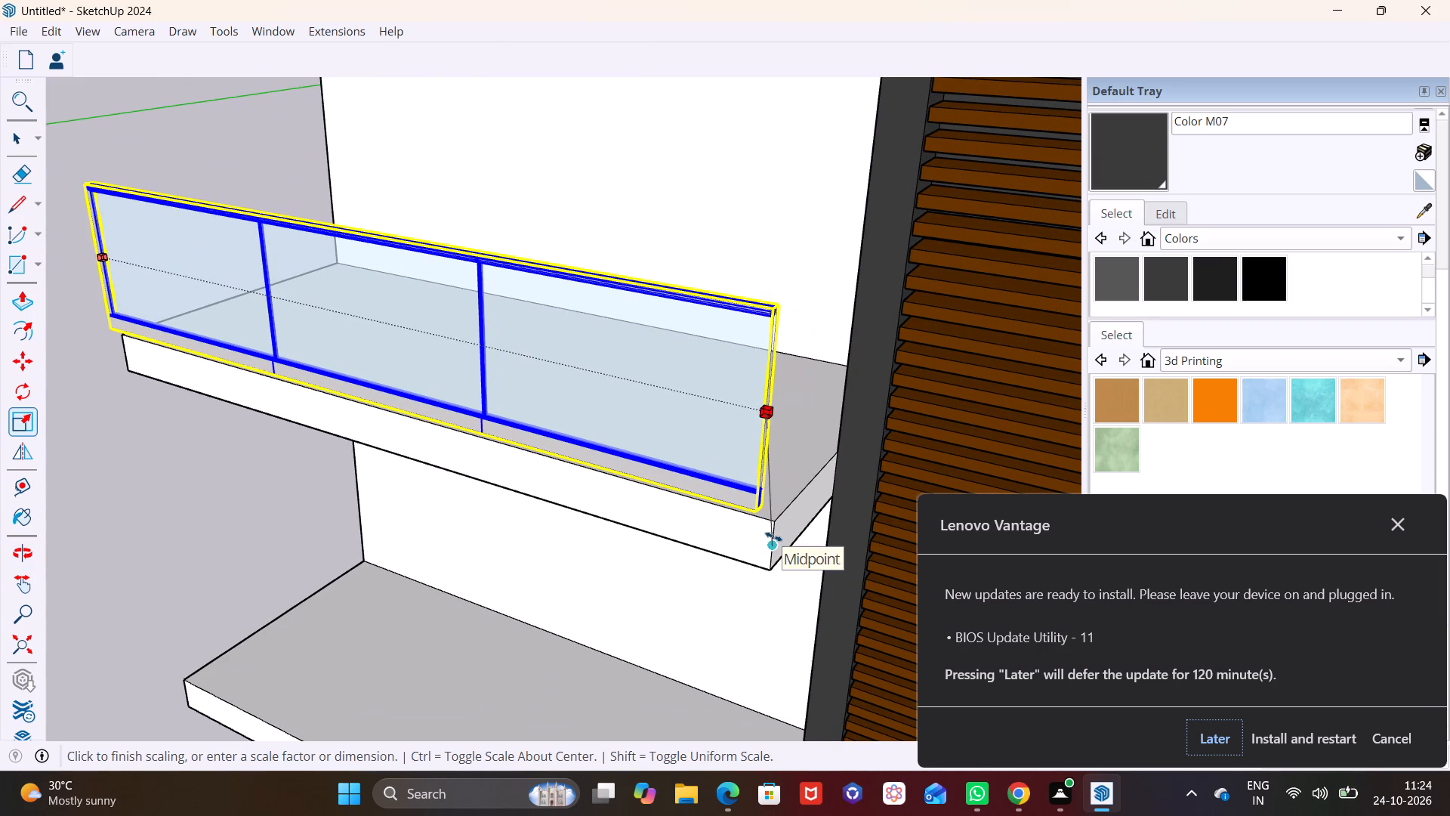
pyautogui.scroll(11, 771, 475)
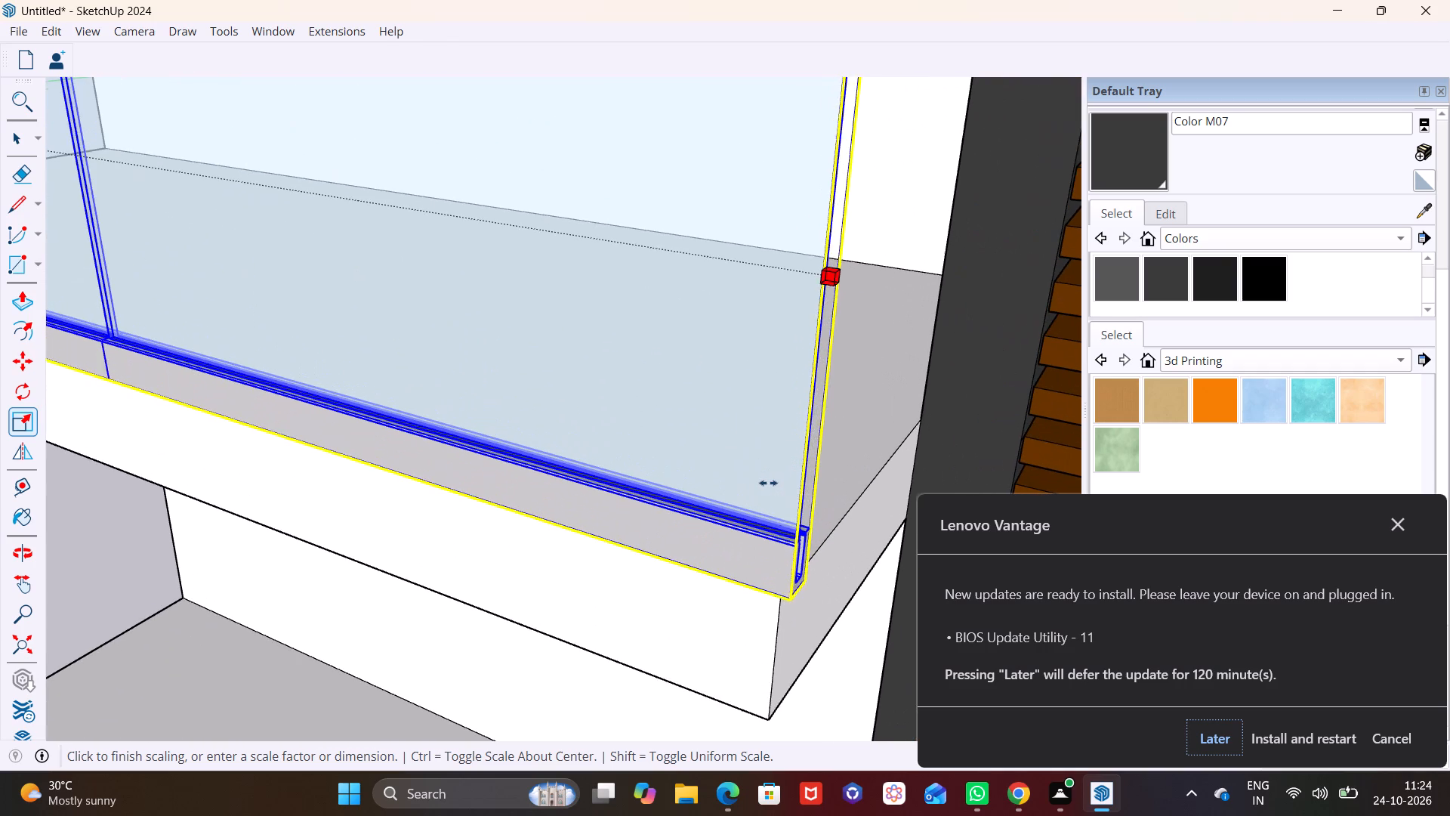
pyautogui.click(767, 480)
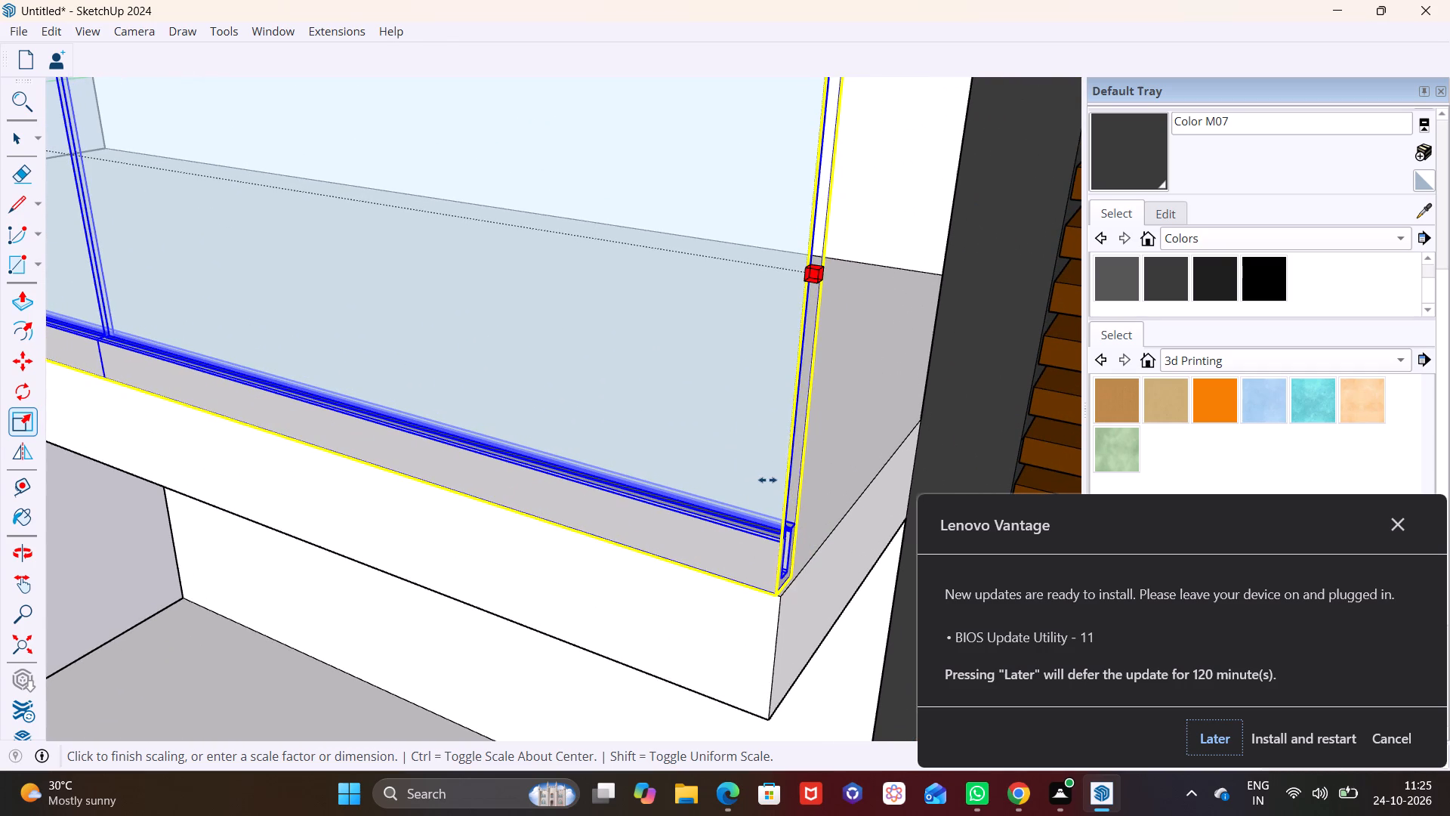
pyautogui.press('space')
pyautogui.scroll(-17, 57, 367)
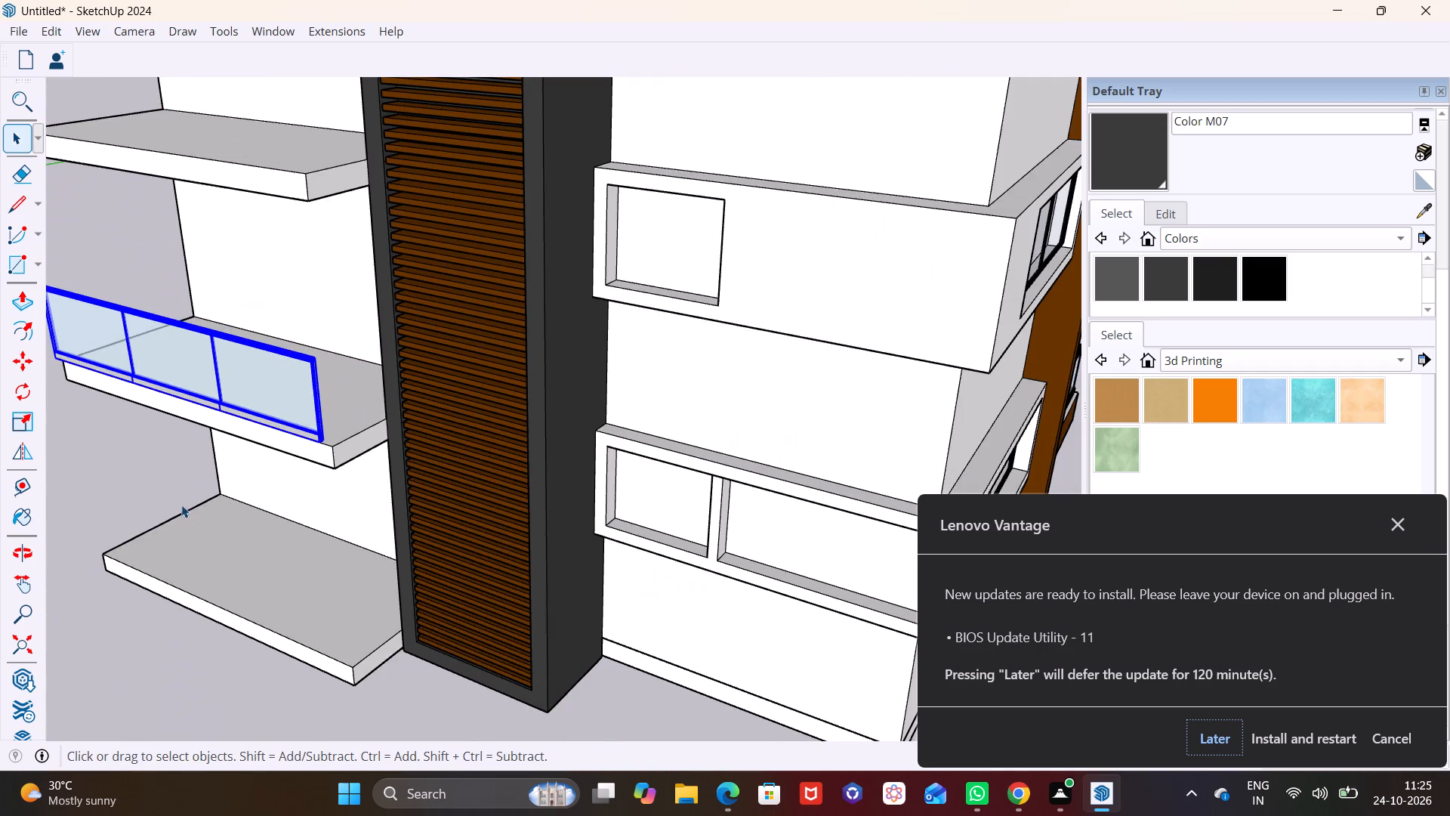
pyautogui.click(179, 485)
# Move the stretched railing panel by its lower corner onto the slab's outer top corner at the end away from the column.
pyautogui.scroll(-4, 185, 458)
pyautogui.moveTo(231, 458); pyautogui.dragTo(814, 344, button='middle')
pyautogui.scroll(4, 502, 444)
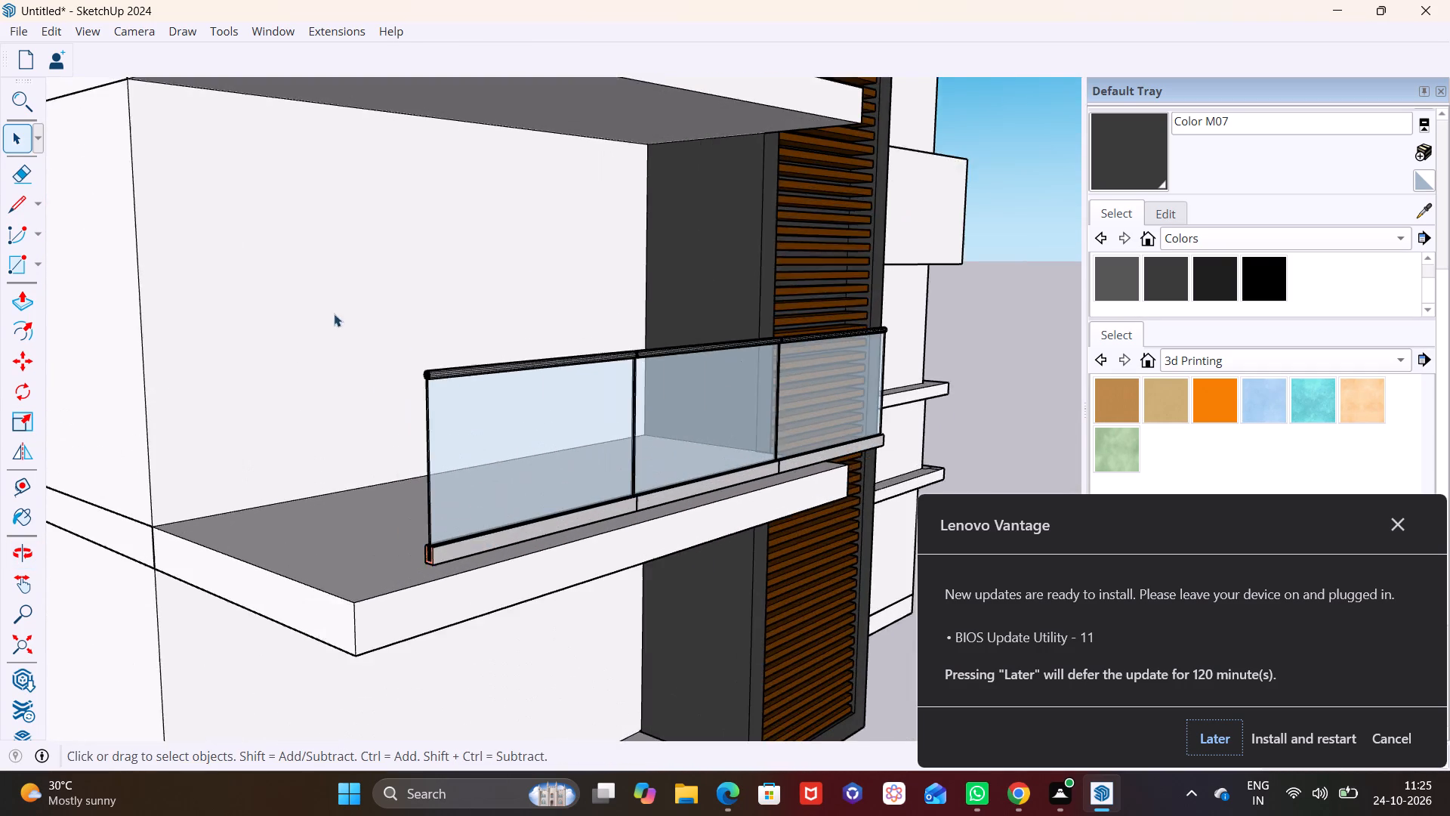
pyautogui.scroll(3, 334, 314)
pyautogui.moveTo(541, 522); pyautogui.dragTo(554, 422, button='middle')
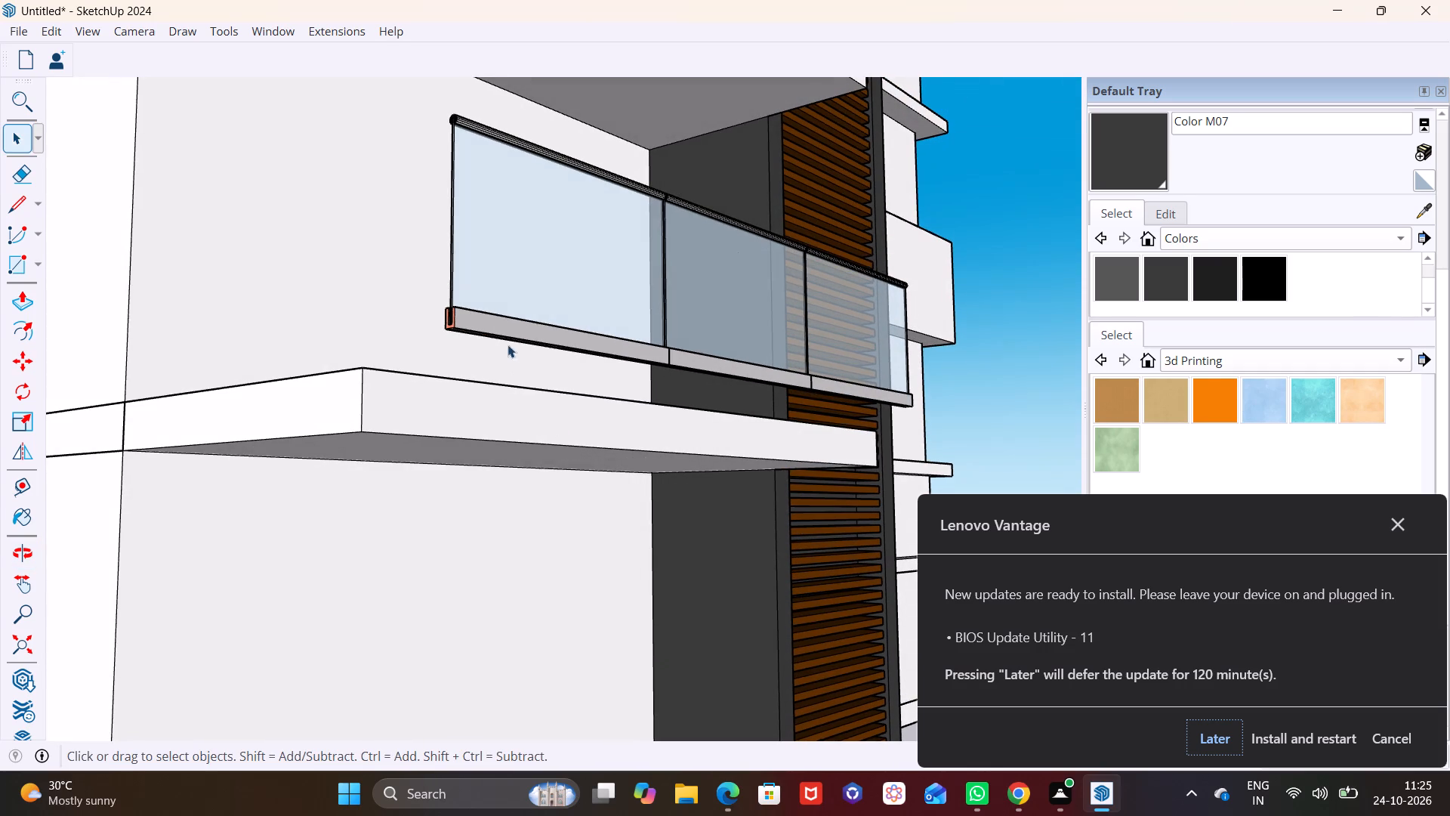
pyautogui.click(511, 334)
pyautogui.press('m')
pyautogui.click(460, 329)
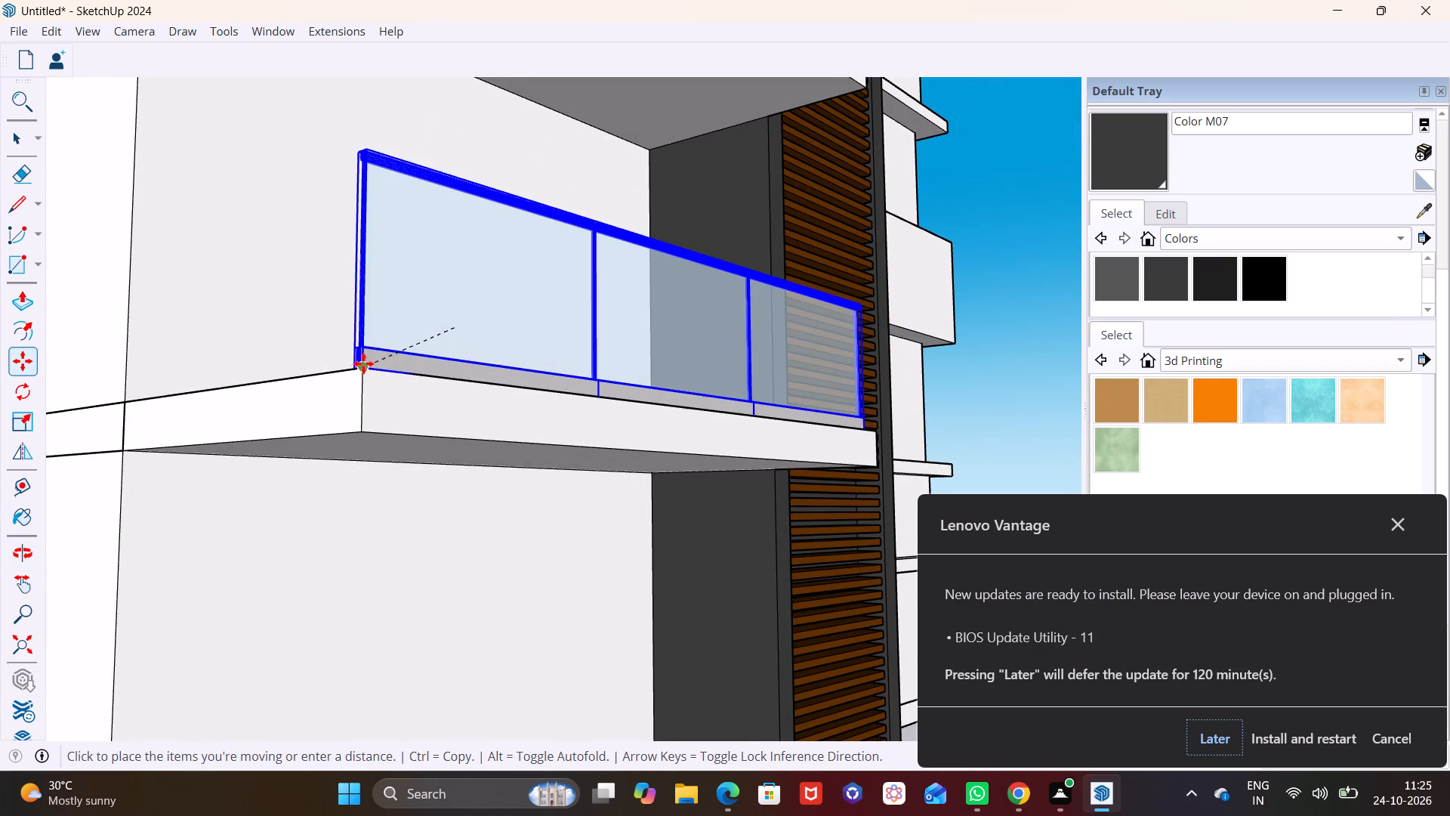
pyautogui.click(359, 366)
# Move the railing panel slightly inward from the slab's outer corner so it sits set back from the front edge.
pyautogui.moveTo(369, 364); pyautogui.dragTo(179, 497, button='middle')
pyautogui.scroll(-2, 293, 456)
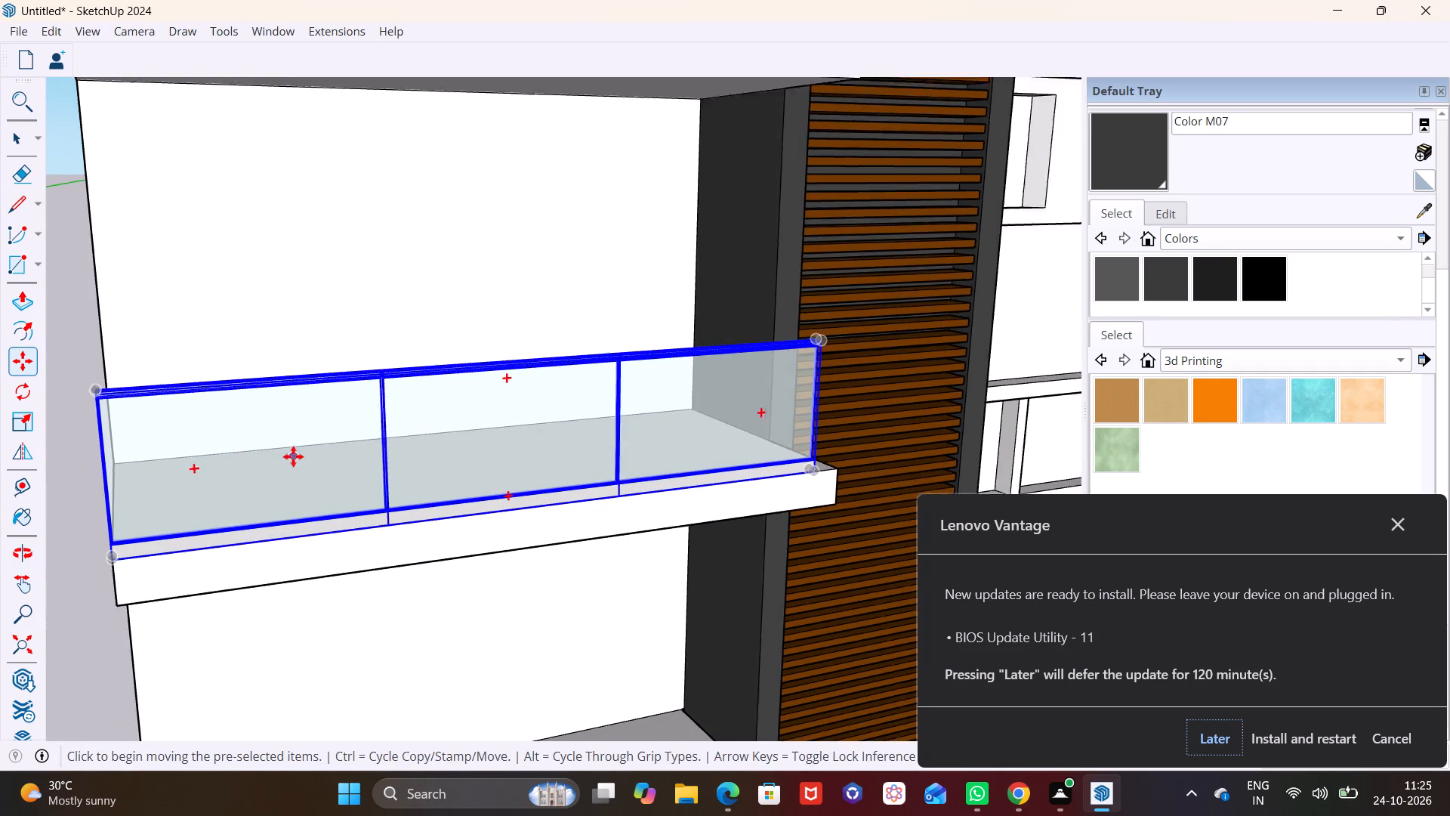
pyautogui.scroll(-1, 293, 456)
pyautogui.scroll(5, 316, 498)
pyautogui.keyDown('shift'); pyautogui.moveTo(319, 502); pyautogui.dragTo(535, 354, button='middle'); pyautogui.keyUp('shift')
pyautogui.scroll(4, 365, 406)
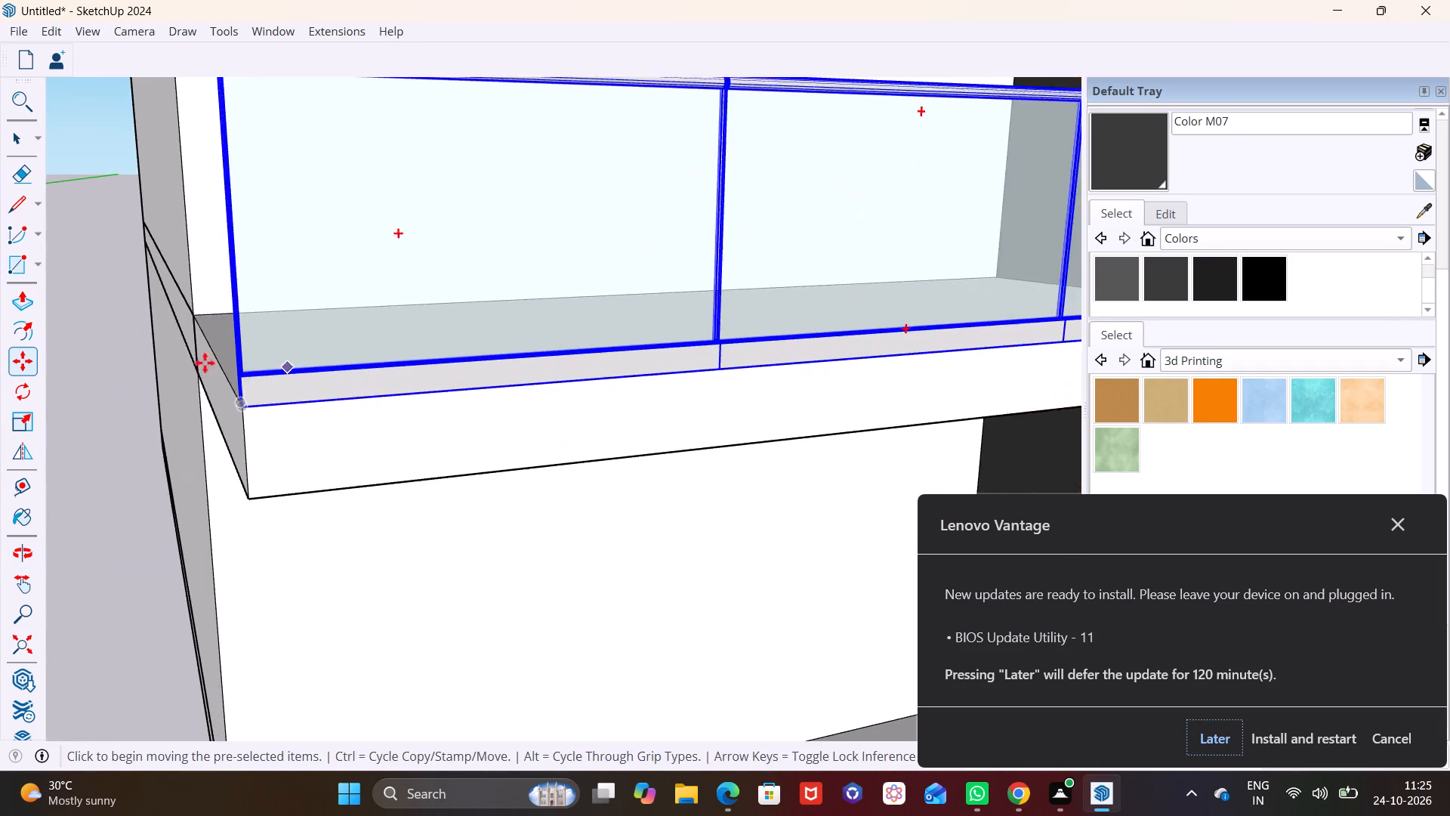
pyautogui.scroll(6, 205, 363)
pyautogui.scroll(-8, 270, 400)
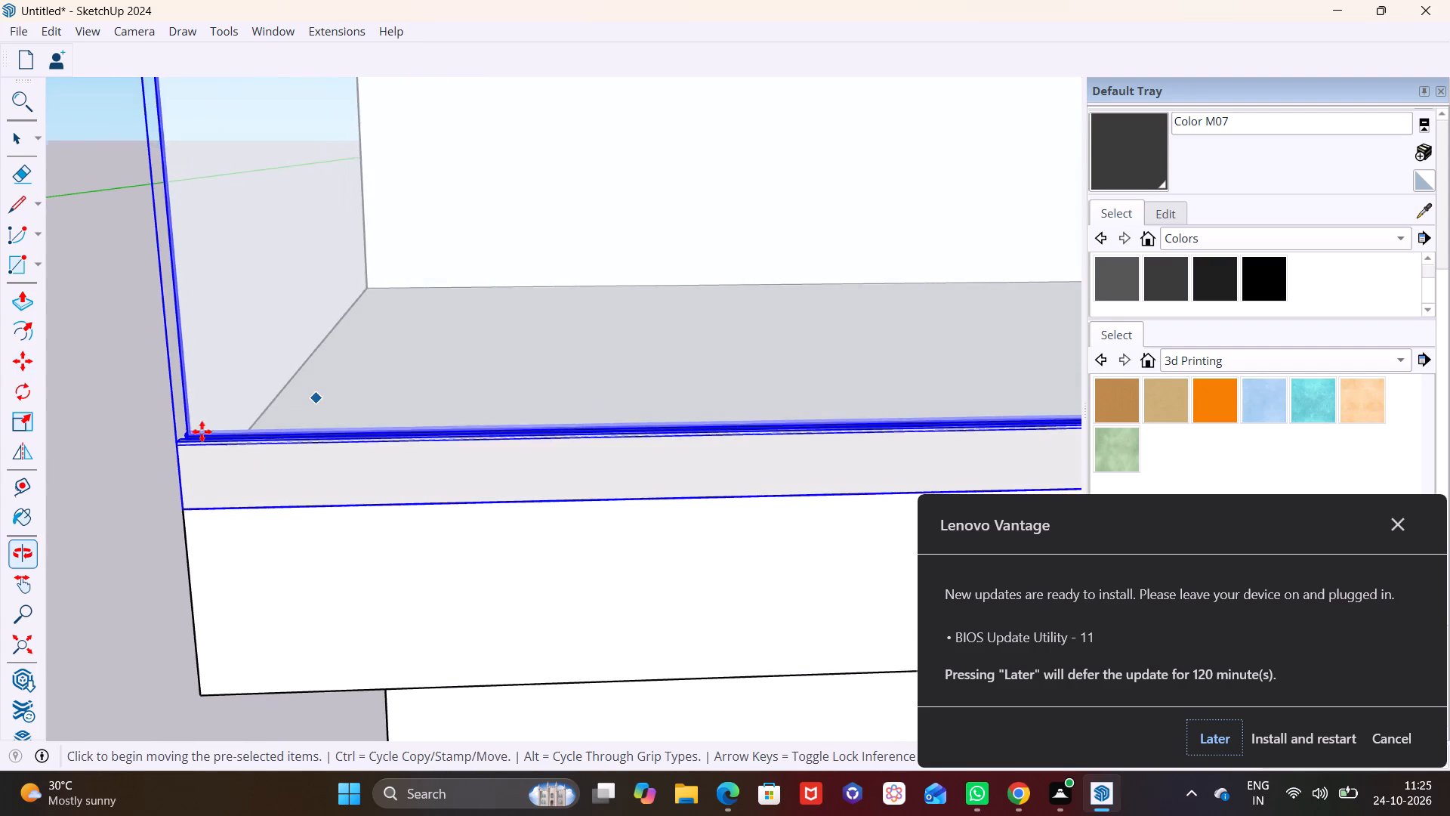
pyautogui.scroll(3, 294, 445)
pyautogui.moveTo(218, 466); pyautogui.dragTo(319, 482, button='middle')
pyautogui.scroll(3, 237, 526)
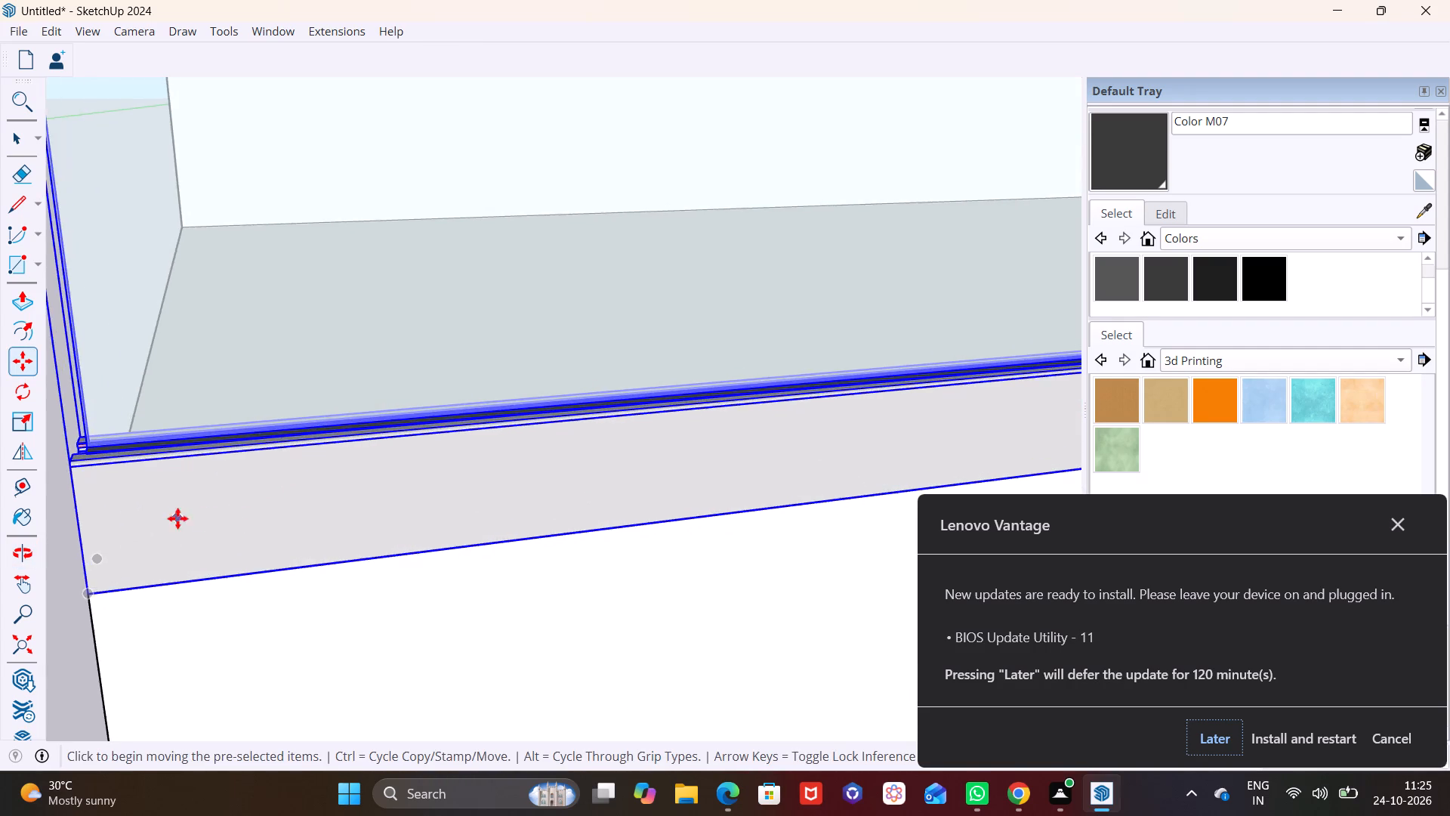
pyautogui.moveTo(177, 518); pyautogui.dragTo(504, 514, button='middle')
pyautogui.scroll(-14, 239, 634)
pyautogui.middleClick(217, 662)
pyautogui.moveTo(234, 649); pyautogui.dragTo(372, 563, button='middle')
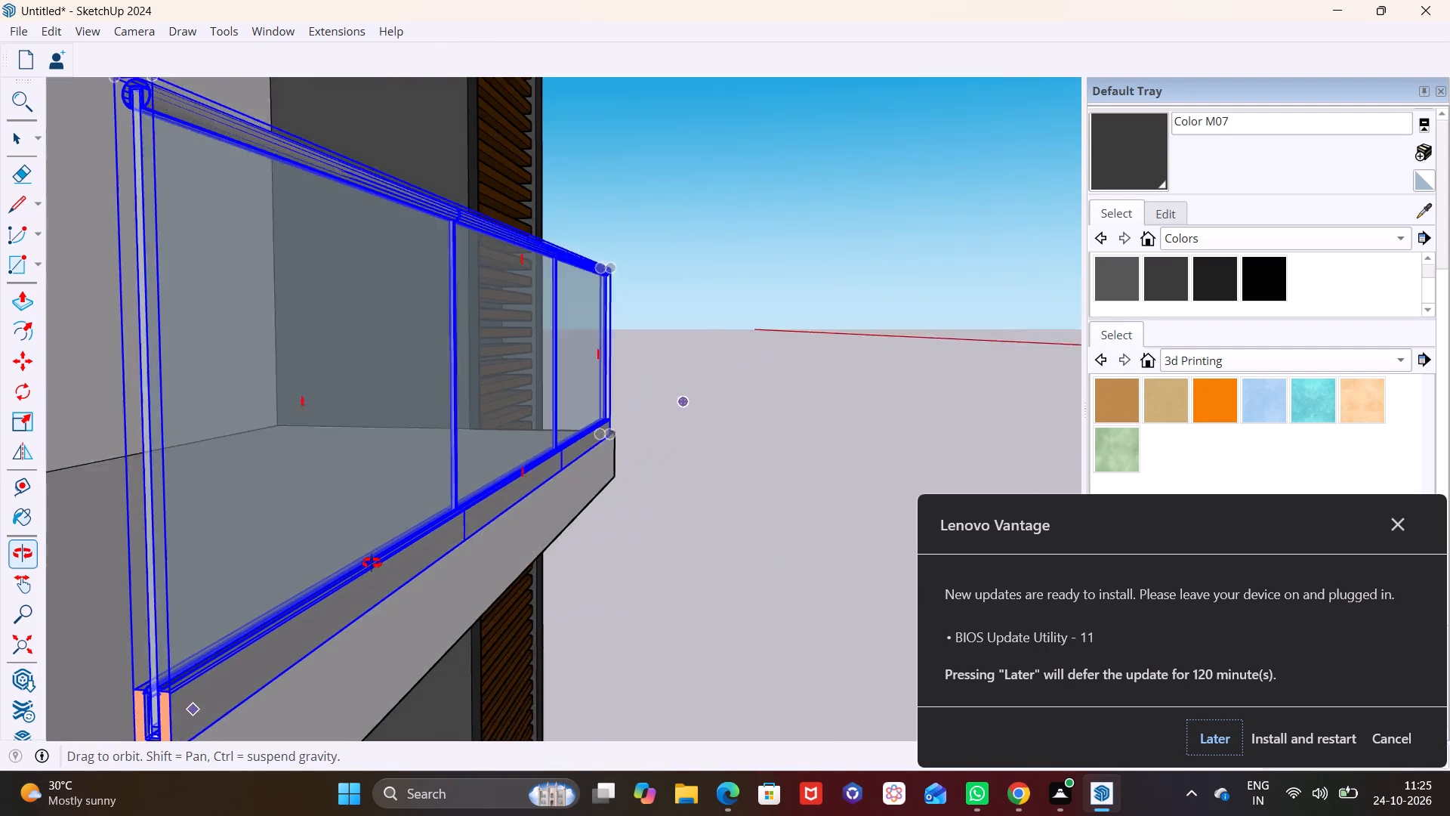
pyautogui.moveTo(372, 563); pyautogui.dragTo(375, 561, button='middle')
pyautogui.scroll(-4, 316, 571)
pyautogui.keyDown('shift'); pyautogui.moveTo(227, 631); pyautogui.dragTo(459, 479, button='middle'); pyautogui.keyUp('shift')
pyautogui.moveTo(421, 555); pyautogui.dragTo(406, 597, button='middle')
pyautogui.scroll(-1, 406, 597)
pyautogui.scroll(4, 465, 570)
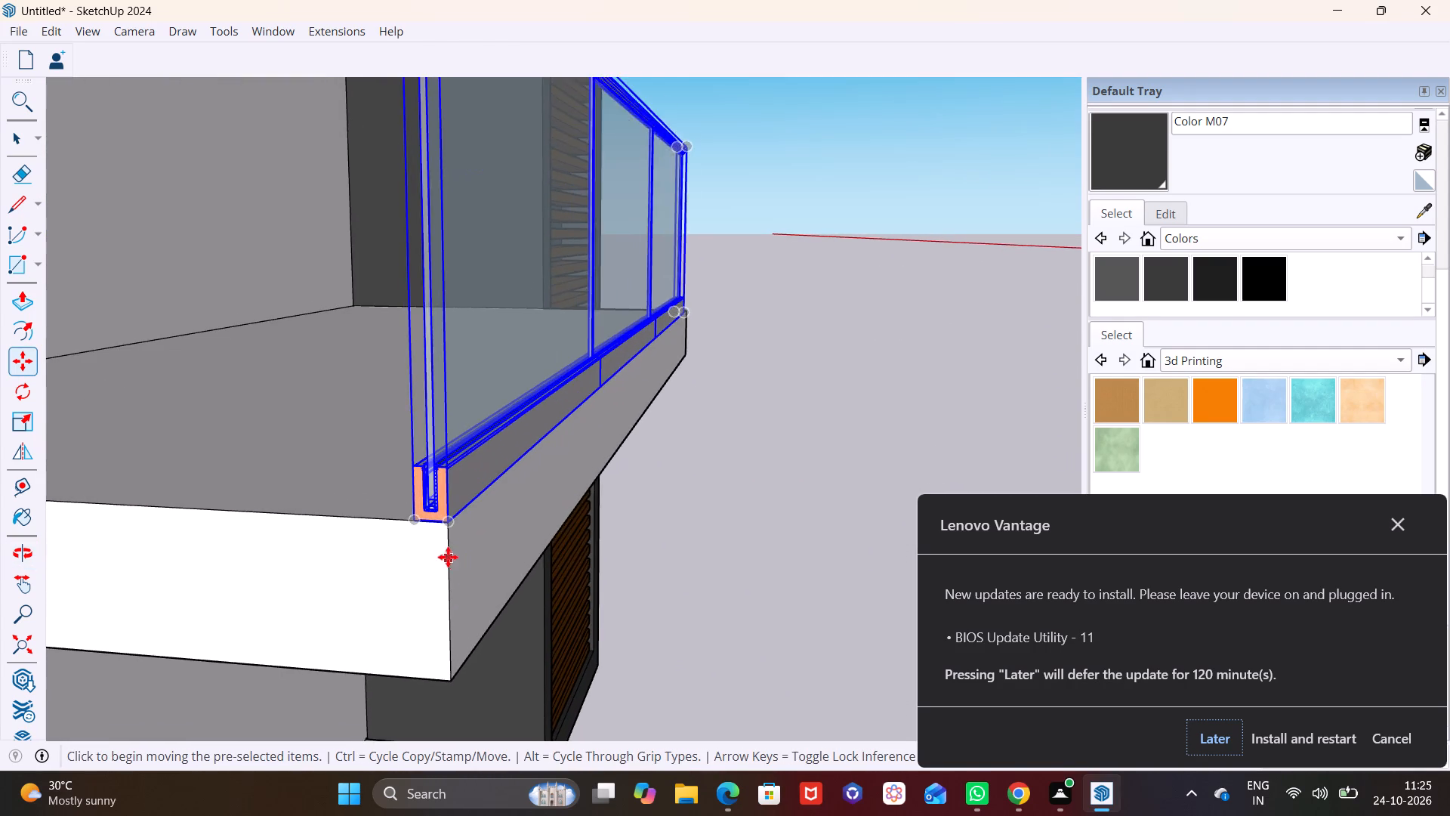
pyautogui.scroll(3, 448, 557)
pyautogui.click(449, 508)
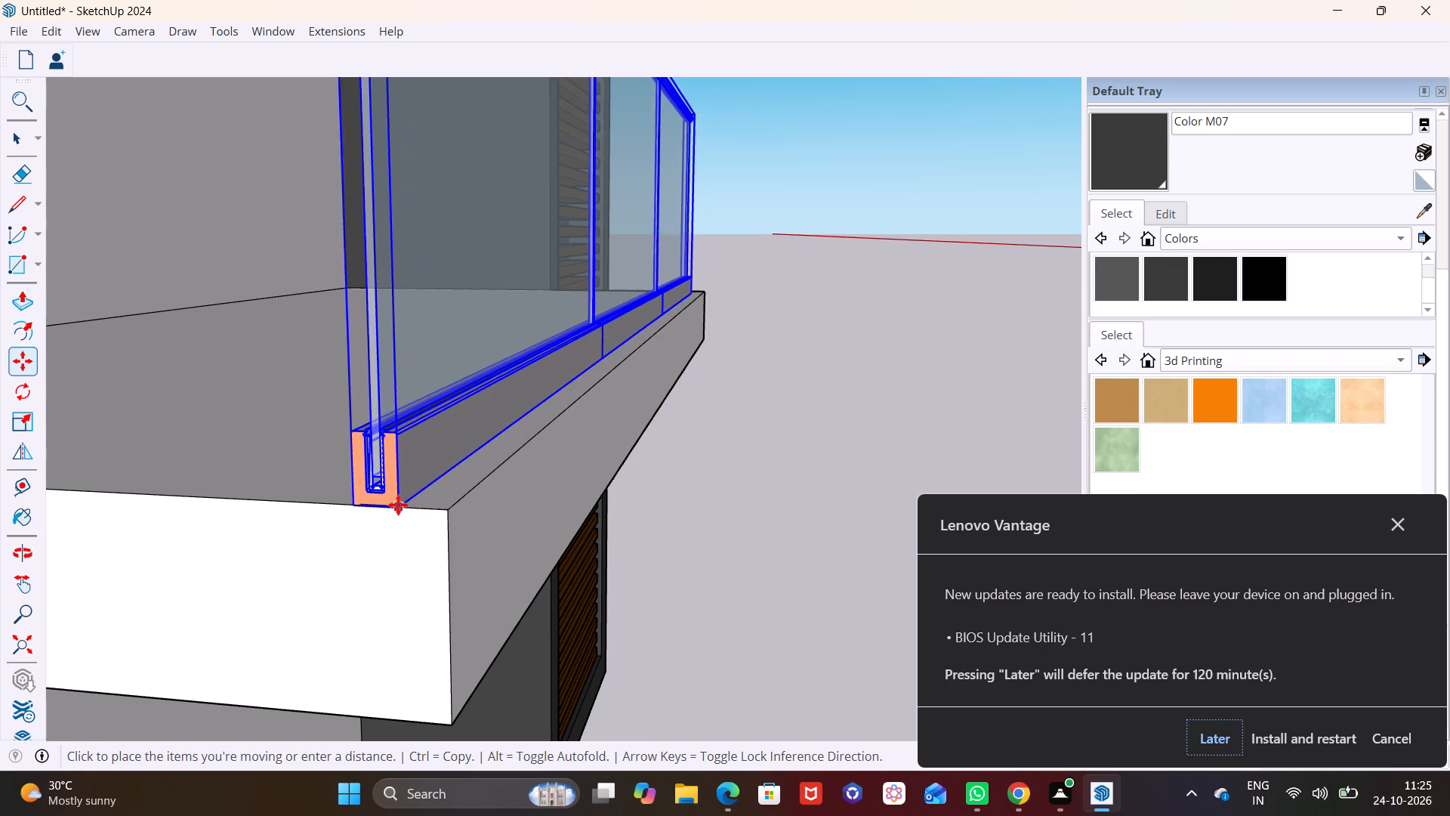
pyautogui.click(398, 505)
# Scale the set-back railing panel along its length to bring its end to the slab's edge facing the louvre column.
pyautogui.moveTo(474, 494); pyautogui.dragTo(88, 518, button='middle')
pyautogui.scroll(-7, 469, 474)
pyautogui.moveTo(660, 487); pyautogui.dragTo(463, 497, button='middle')
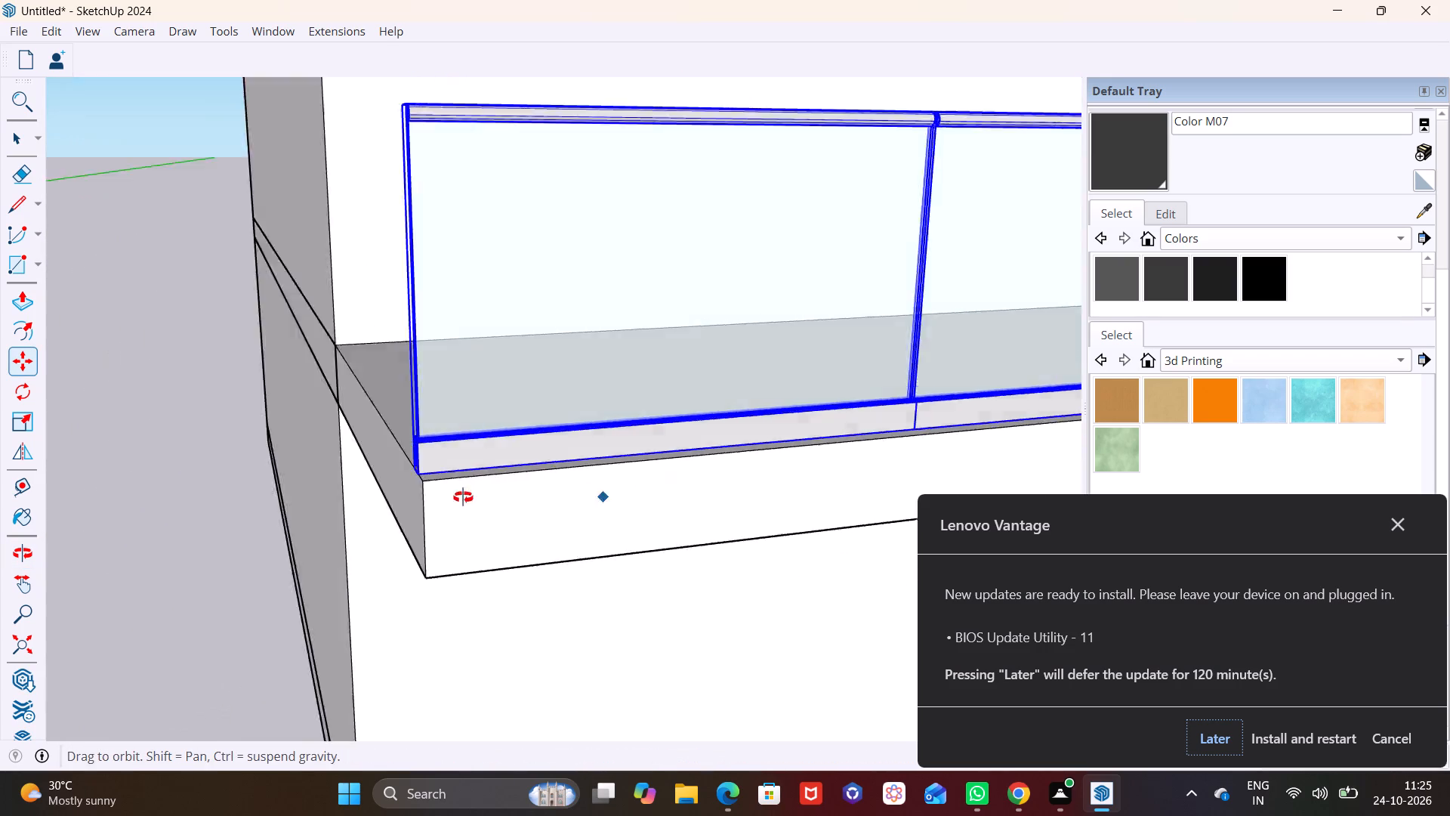
pyautogui.moveTo(463, 497); pyautogui.dragTo(61, 422, button='middle')
pyautogui.scroll(-4, 536, 418)
pyautogui.keyDown('shift'); pyautogui.moveTo(847, 459); pyautogui.dragTo(347, 358, button='middle'); pyautogui.keyUp('shift')
pyautogui.moveTo(831, 366); pyautogui.dragTo(779, 543, button='middle')
pyautogui.scroll(-1, 783, 533)
pyautogui.keyDown('shift'); pyautogui.moveTo(770, 387); pyautogui.dragTo(610, 410, button='middle'); pyautogui.keyUp('shift')
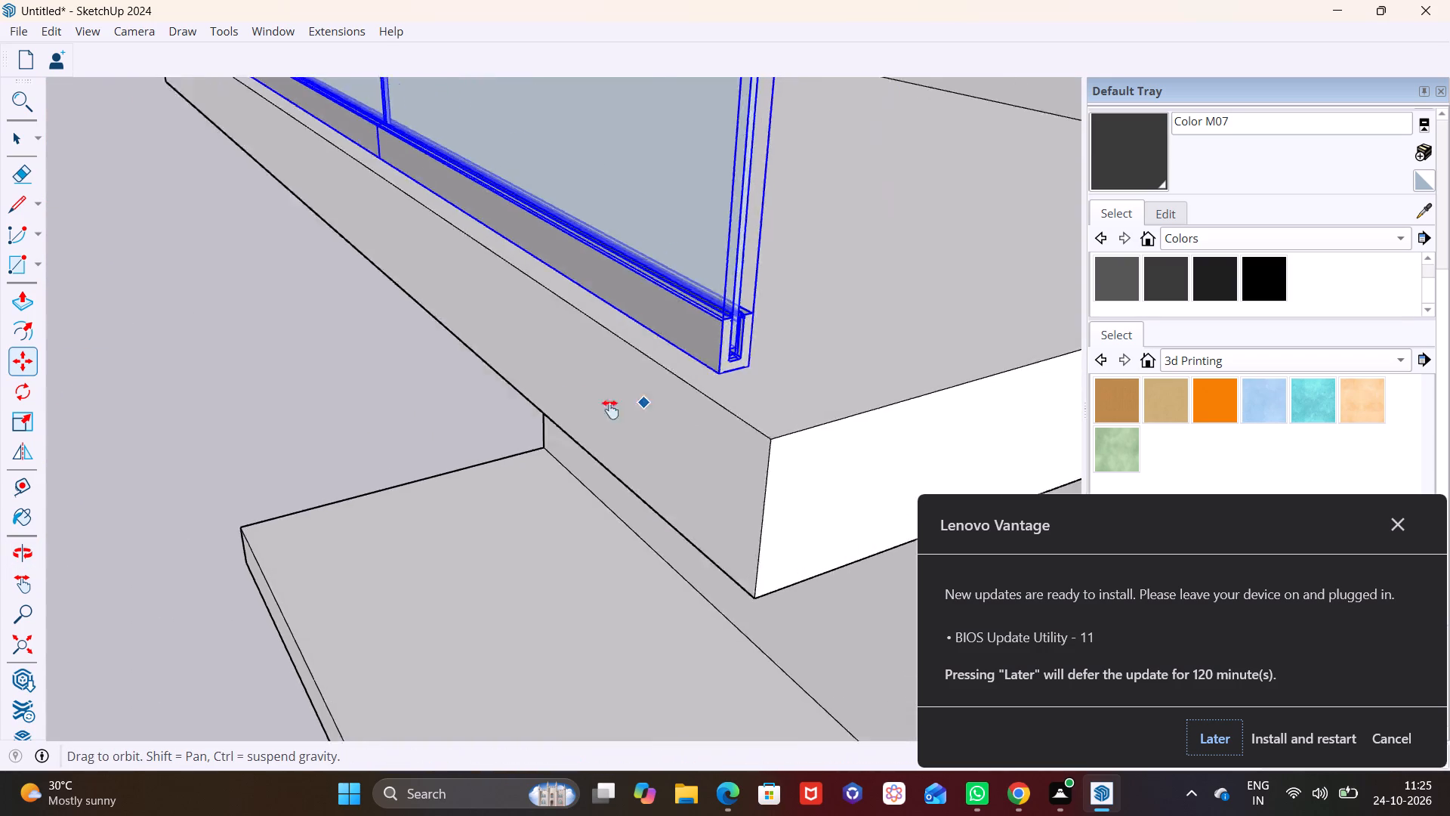
pyautogui.keyDown('shift'); pyautogui.moveTo(610, 410); pyautogui.dragTo(327, 571, button='middle'); pyautogui.keyUp('shift')
pyautogui.keyDown('shift'); pyautogui.scroll(-1, 263, 500); pyautogui.keyUp('shift')
pyautogui.press('space')
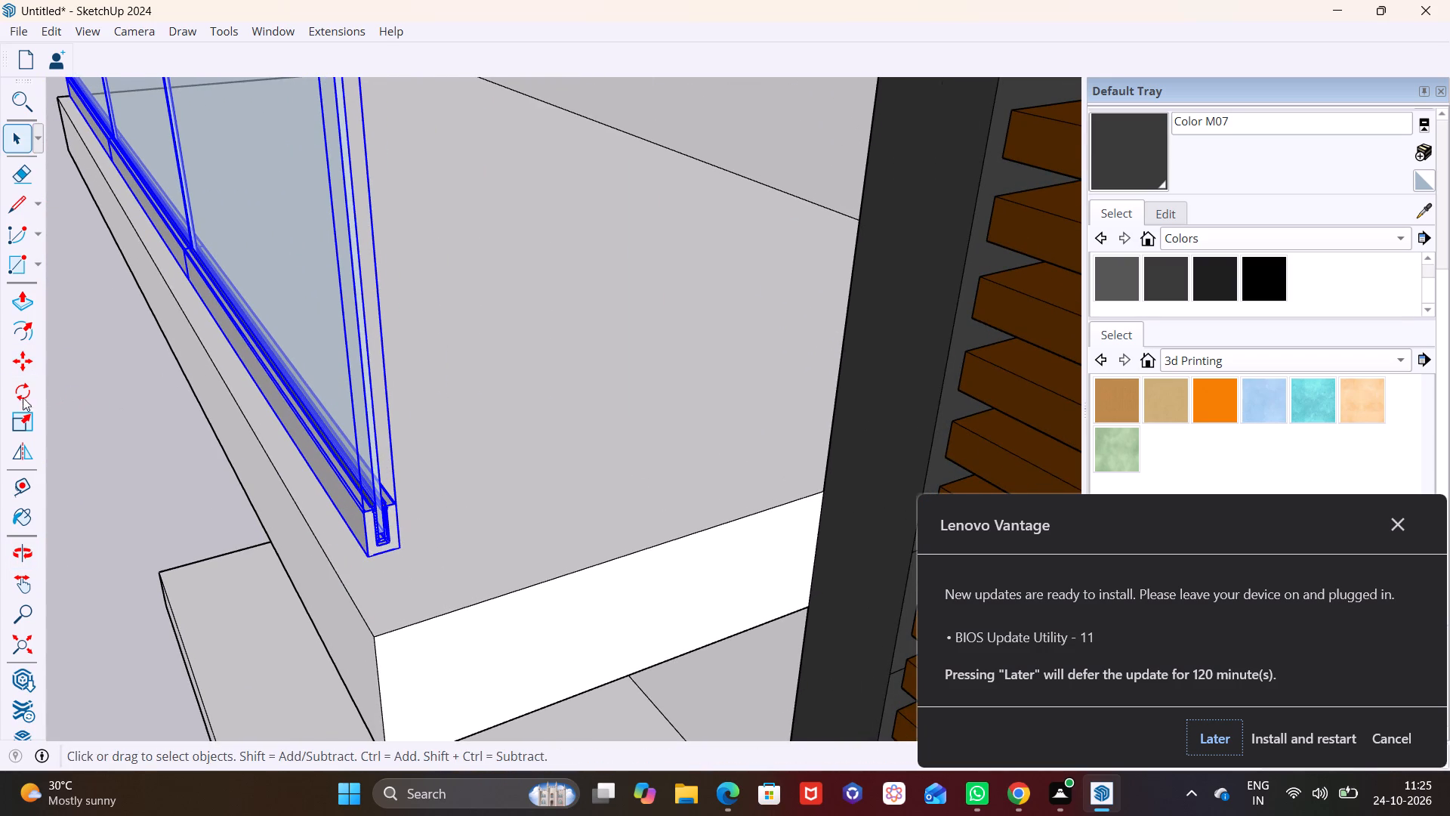
pyautogui.click(15, 418)
pyautogui.scroll(-4, 213, 357)
pyautogui.click(303, 322)
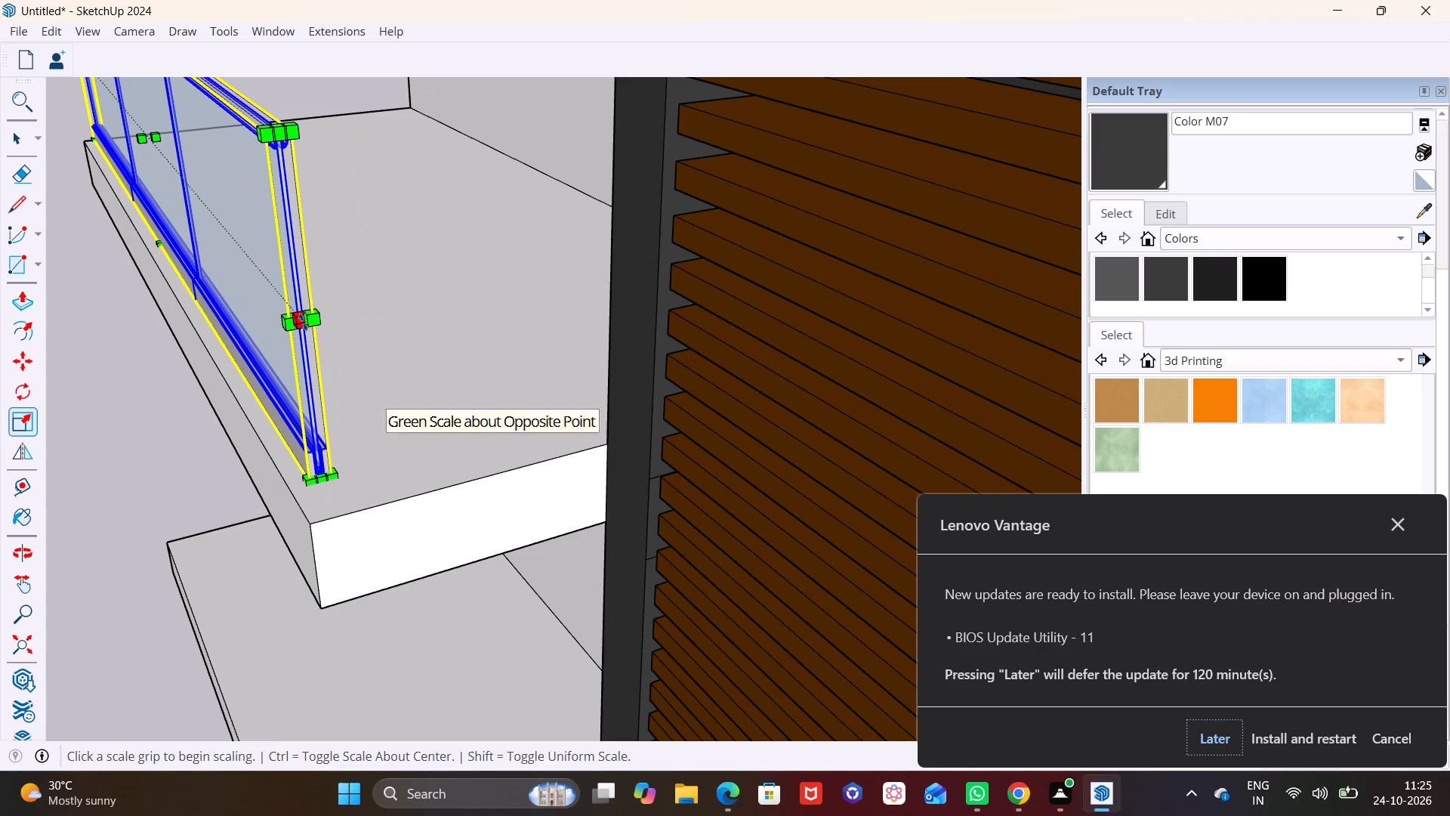
pyautogui.click(312, 351)
pyautogui.scroll(-3, 377, 394)
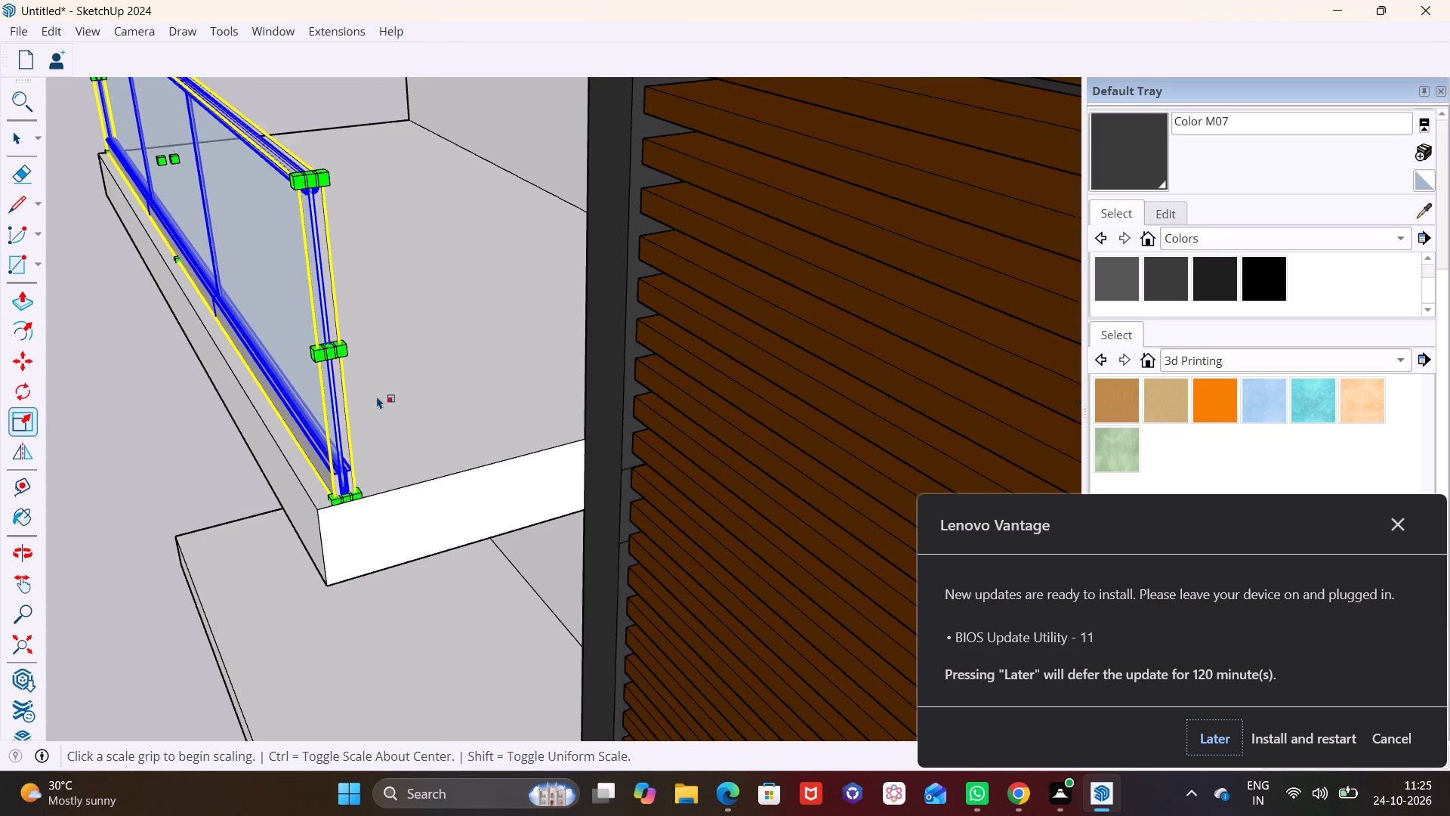
pyautogui.scroll(-9, 377, 396)
pyautogui.moveTo(331, 437); pyautogui.dragTo(511, 308, button='middle')
pyautogui.press('space')
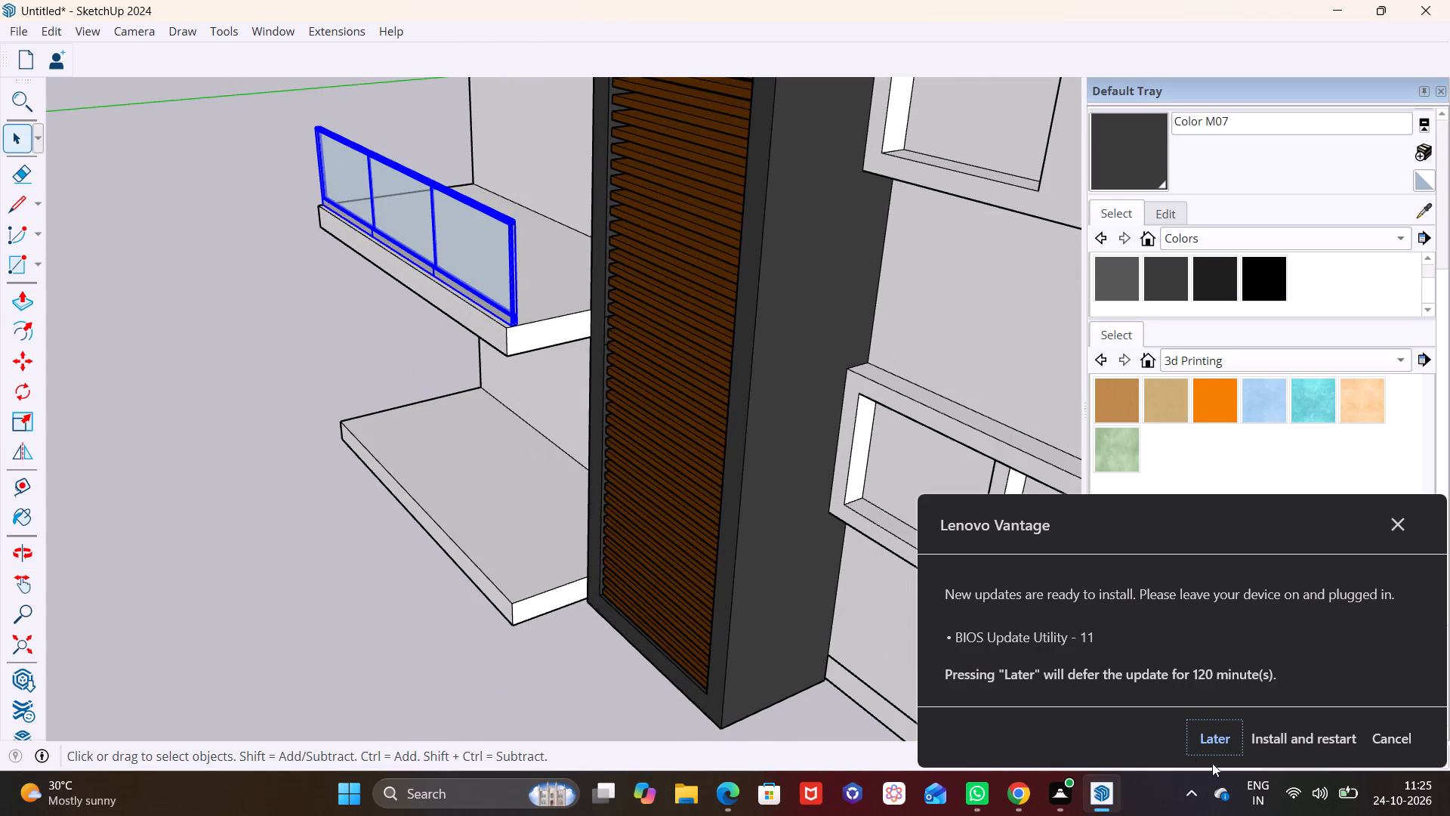
# Defer the Lenovo Vantage BIOS update.
pyautogui.click(1215, 741)
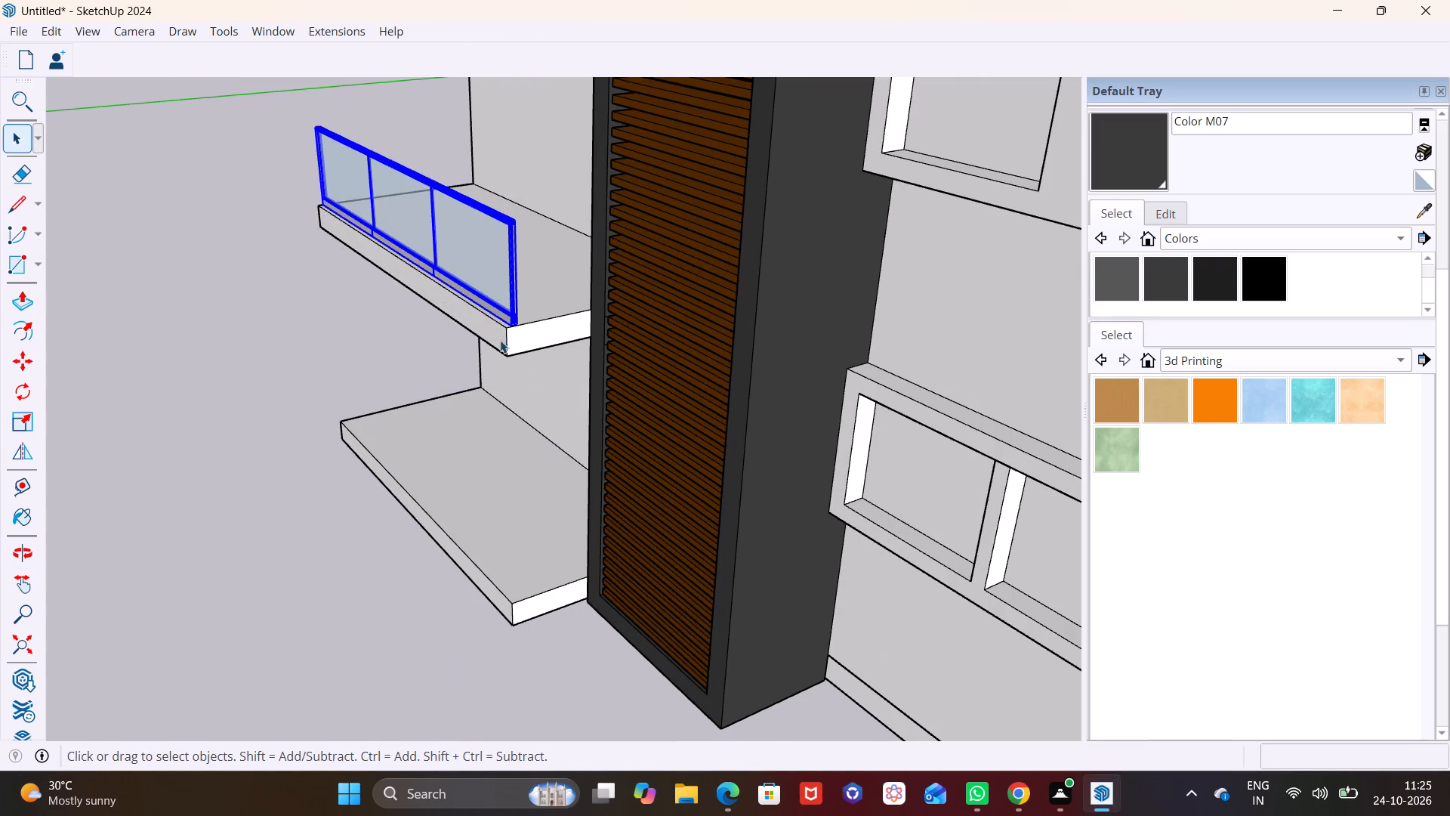
# Copy the railing panel straight down about 11' onto the lowest projecting slab.
pyautogui.scroll(2, 358, 283)
pyautogui.press('m')
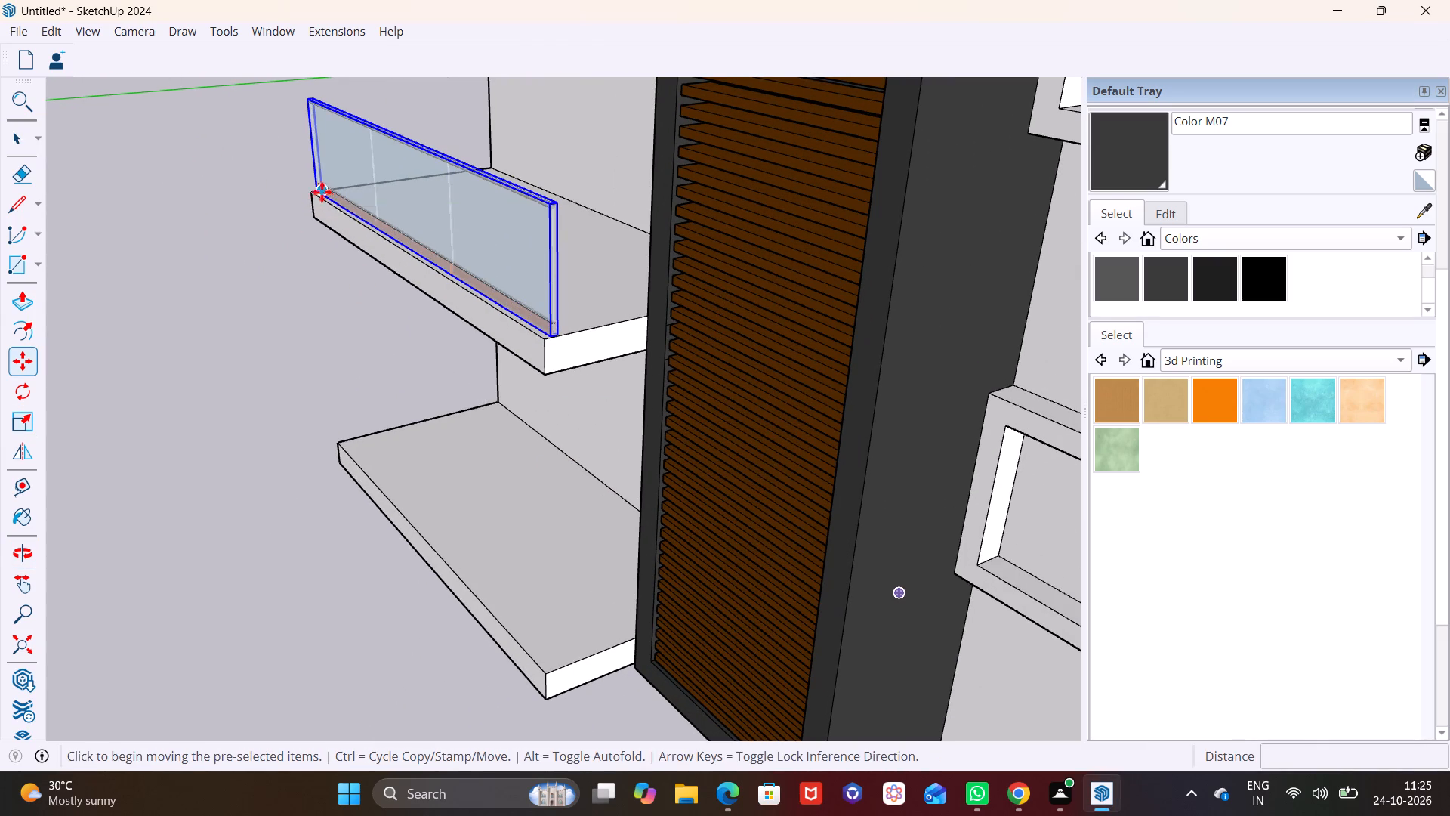
pyautogui.click(317, 190)
pyautogui.scroll(5, 325, 430)
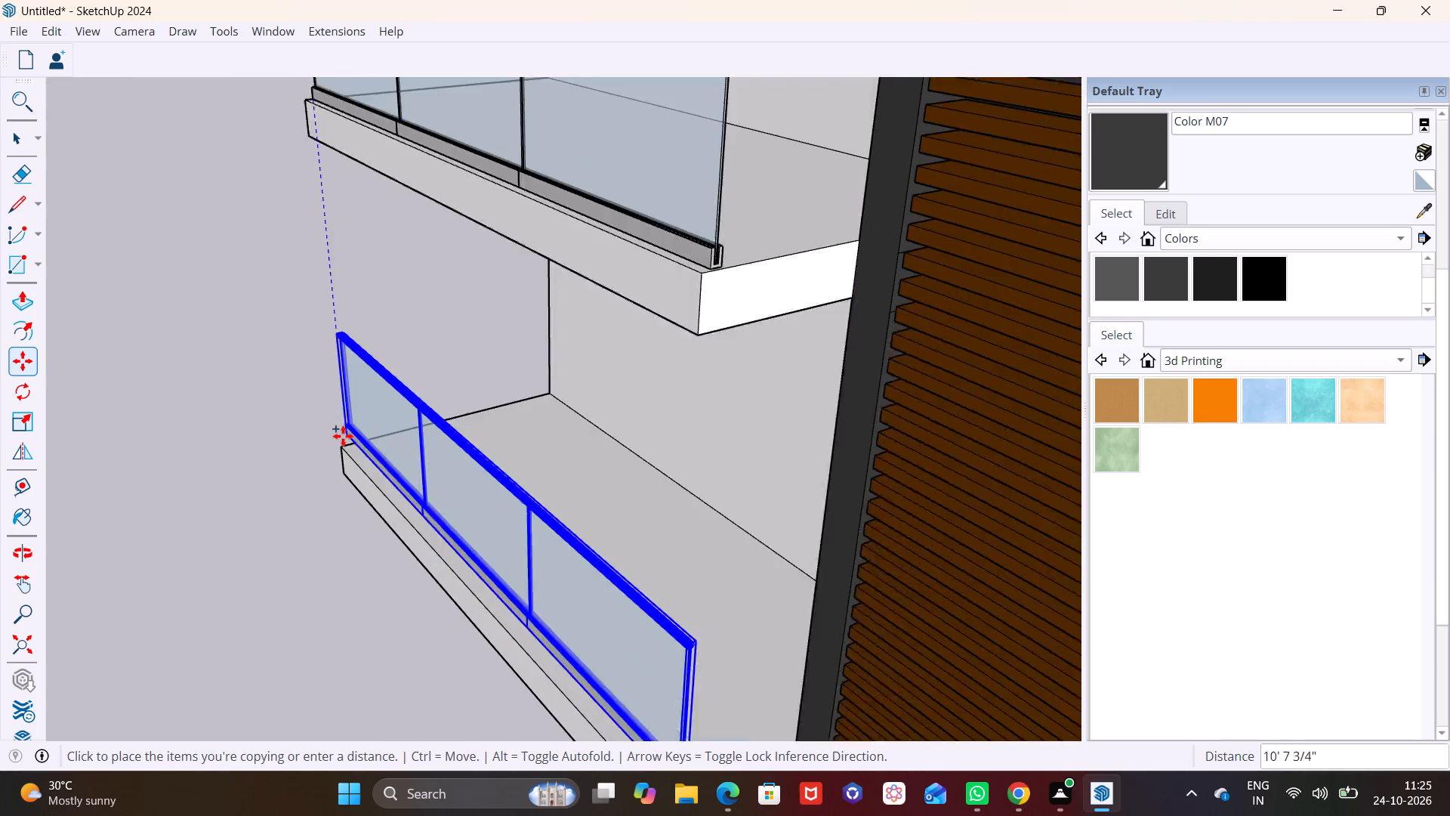
pyautogui.scroll(3, 343, 436)
pyautogui.scroll(-4, 354, 436)
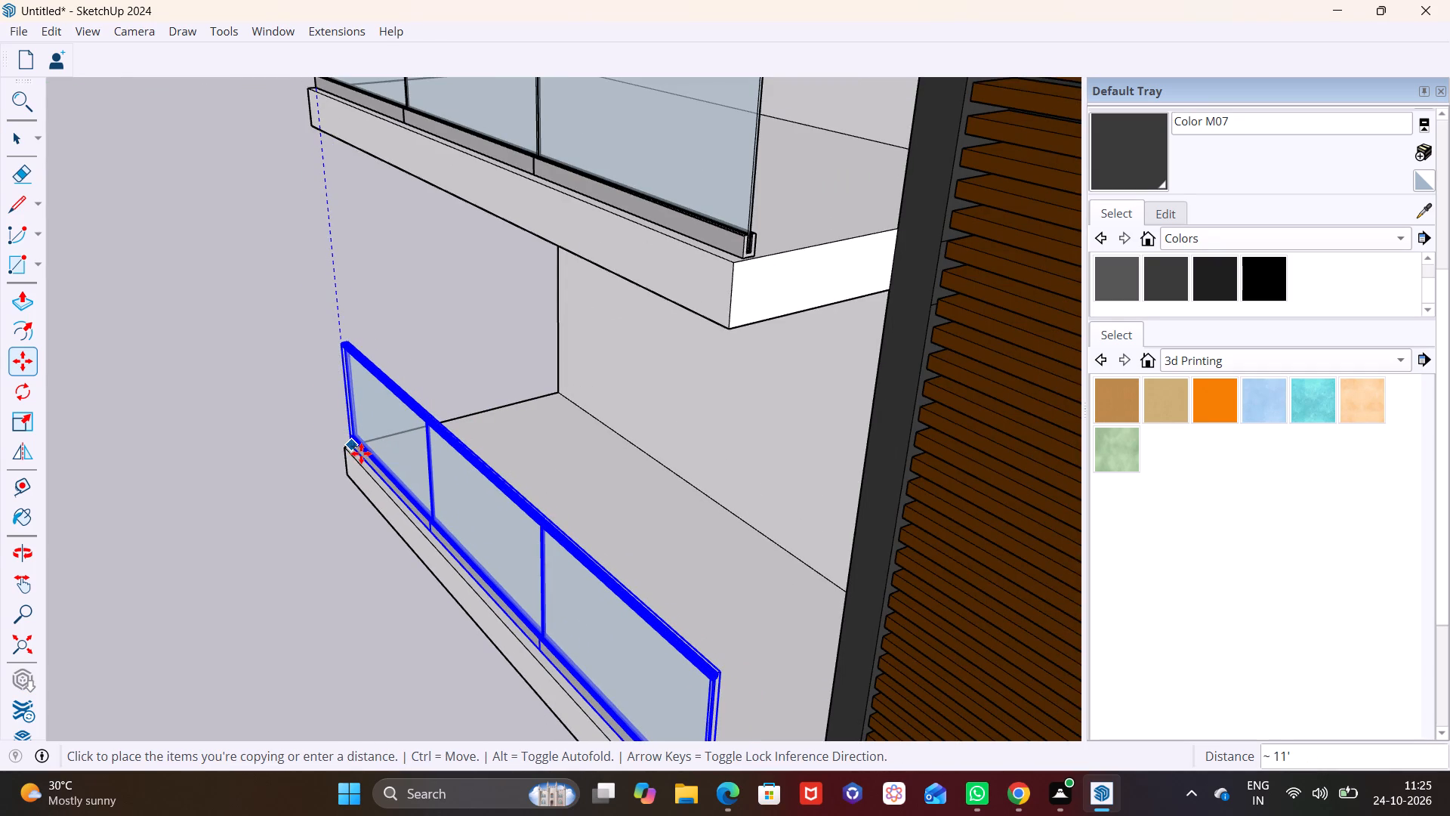
pyautogui.click(363, 453)
# Move the lowest slab's railing about 6 9/16" along the slab to its outer end, away from the louvre column.
pyautogui.moveTo(446, 476); pyautogui.dragTo(332, 299, button='middle')
pyautogui.scroll(-7, 443, 503)
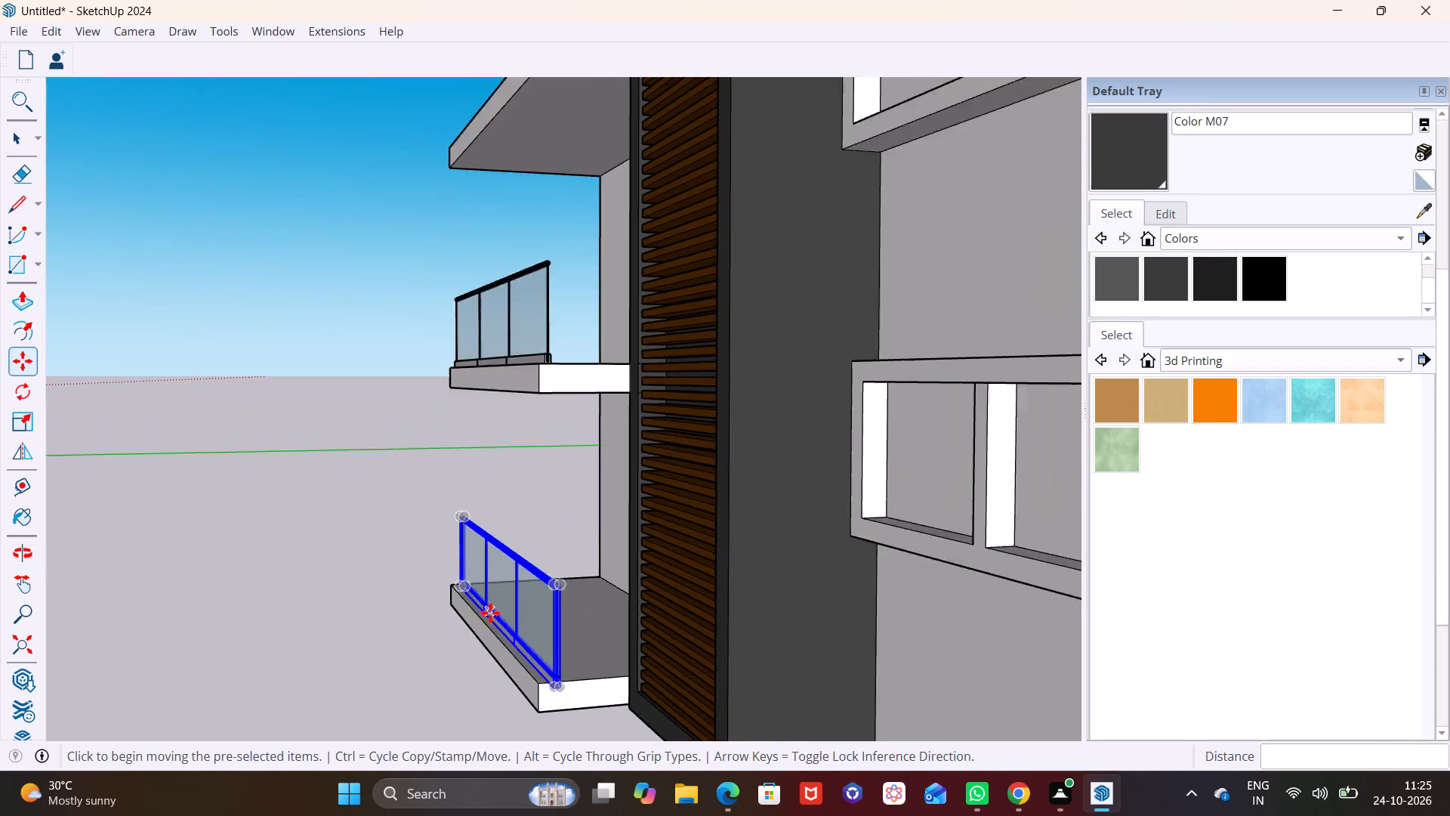
pyautogui.moveTo(493, 608); pyautogui.dragTo(498, 463, button='middle')
pyautogui.moveTo(501, 635); pyautogui.dragTo(1044, 752, button='middle')
pyautogui.keyDown('shift'); pyautogui.scroll(1, 360, 691); pyautogui.keyUp('shift')
pyautogui.keyDown('shift'); pyautogui.moveTo(359, 691); pyautogui.dragTo(726, 570, button='middle'); pyautogui.keyUp('shift')
pyautogui.scroll(5, 501, 510)
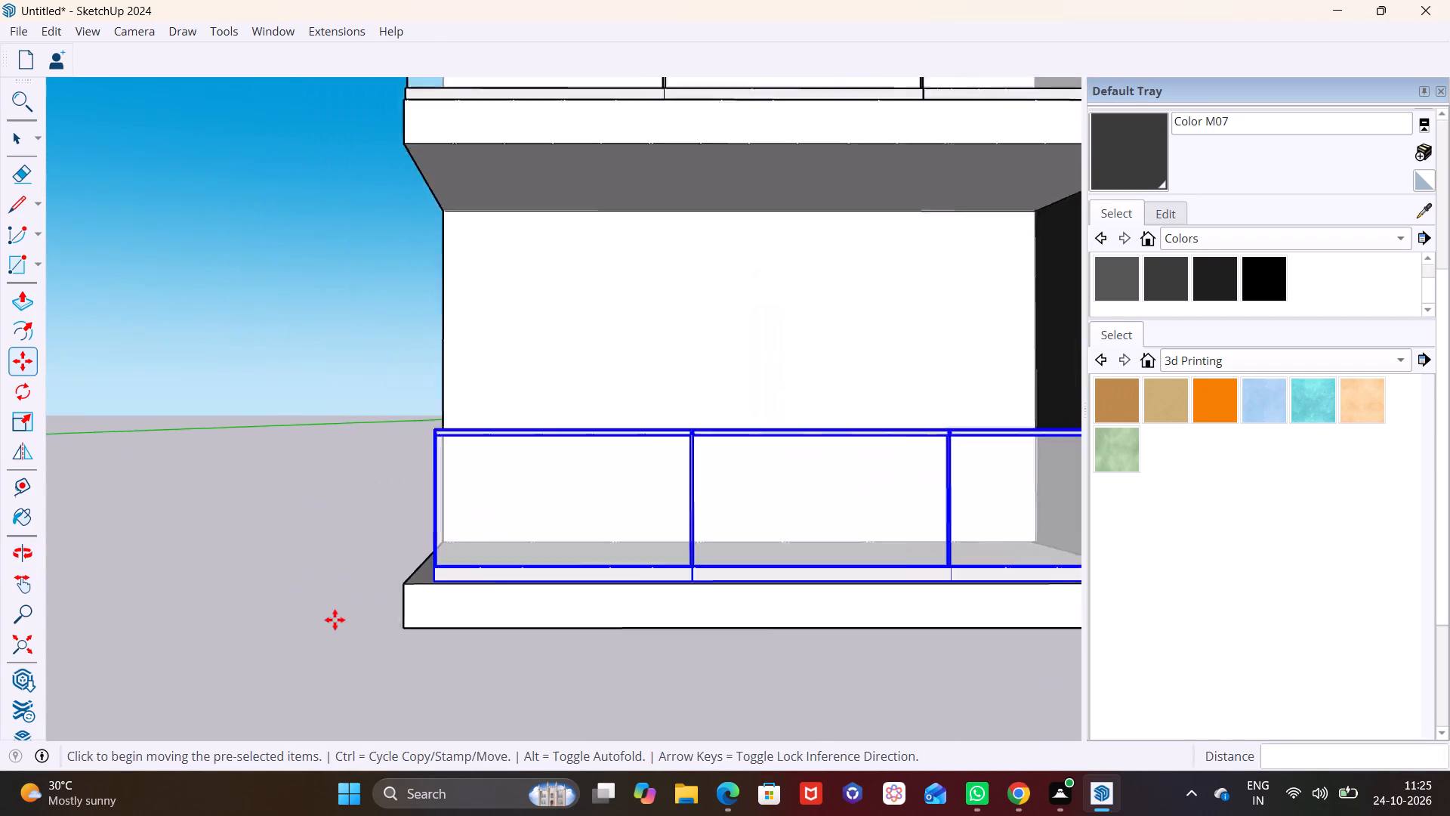
pyautogui.scroll(5, 335, 620)
pyautogui.moveTo(491, 577); pyautogui.dragTo(551, 601, button='middle')
pyautogui.press('m')
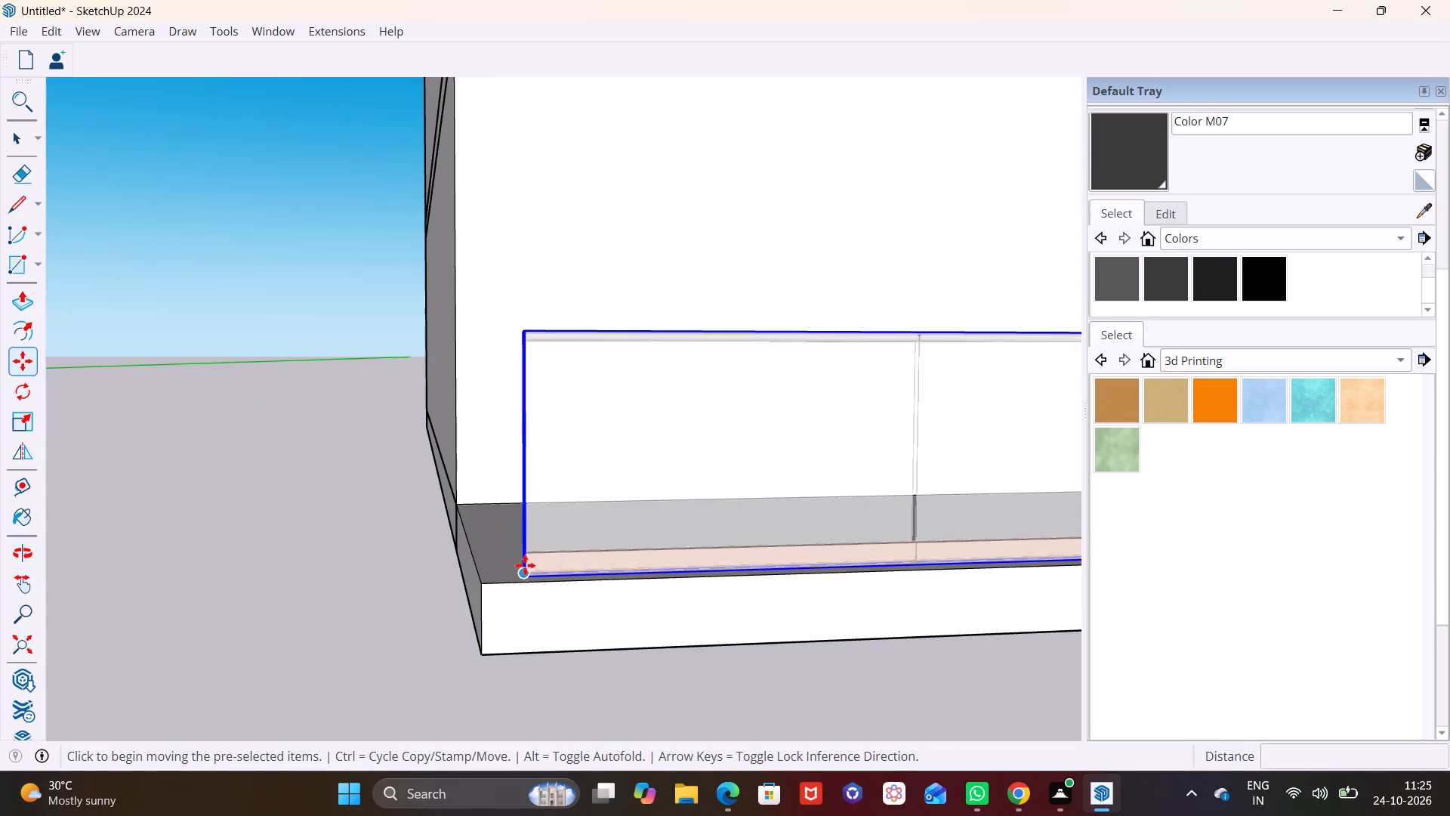
pyautogui.click(525, 573)
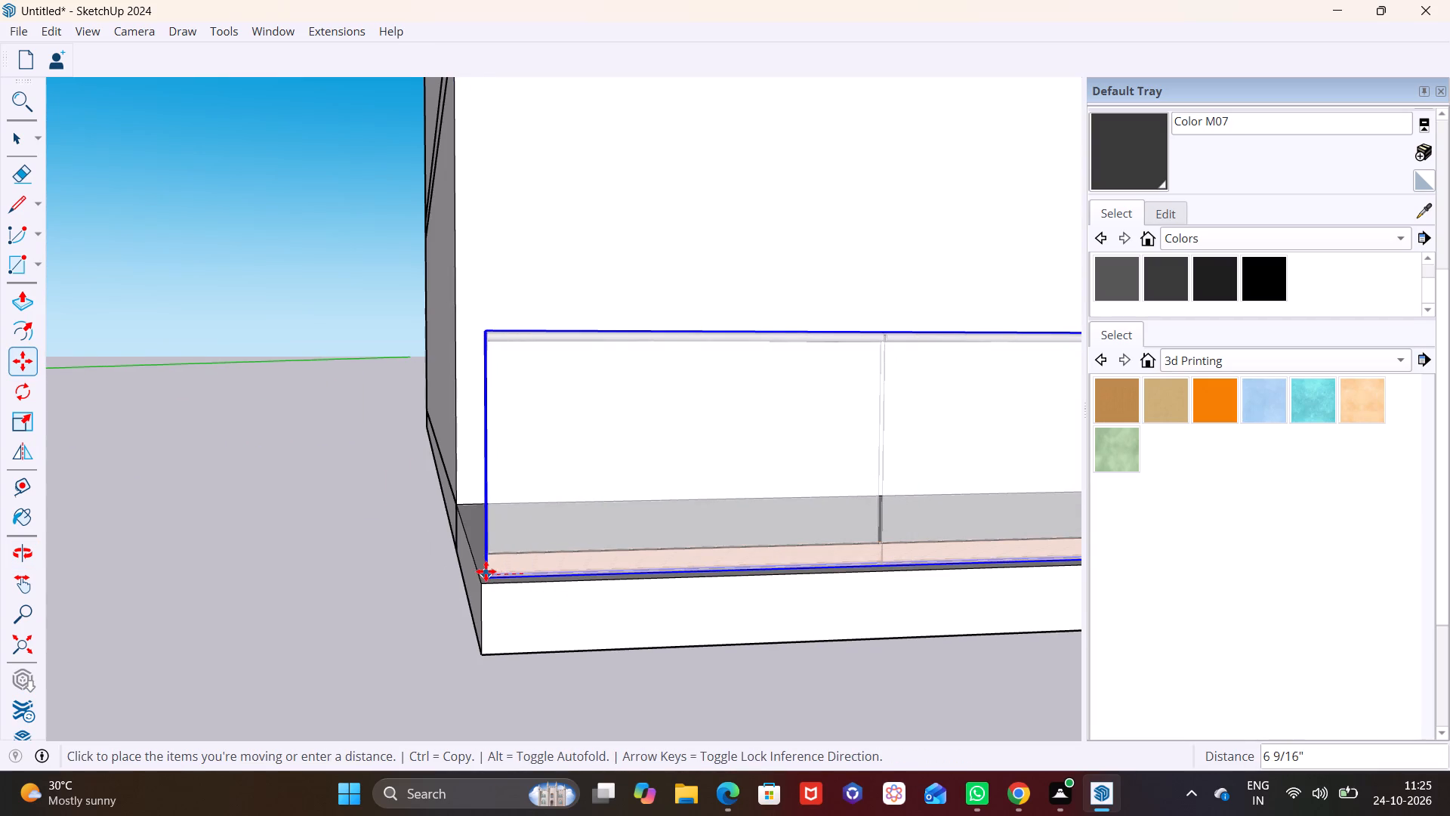
pyautogui.click(485, 571)
# Copy the lowest slab's railing straight up about 22' onto the third projecting slab.
pyautogui.scroll(-12, 615, 478)
pyautogui.scroll(6, 628, 519)
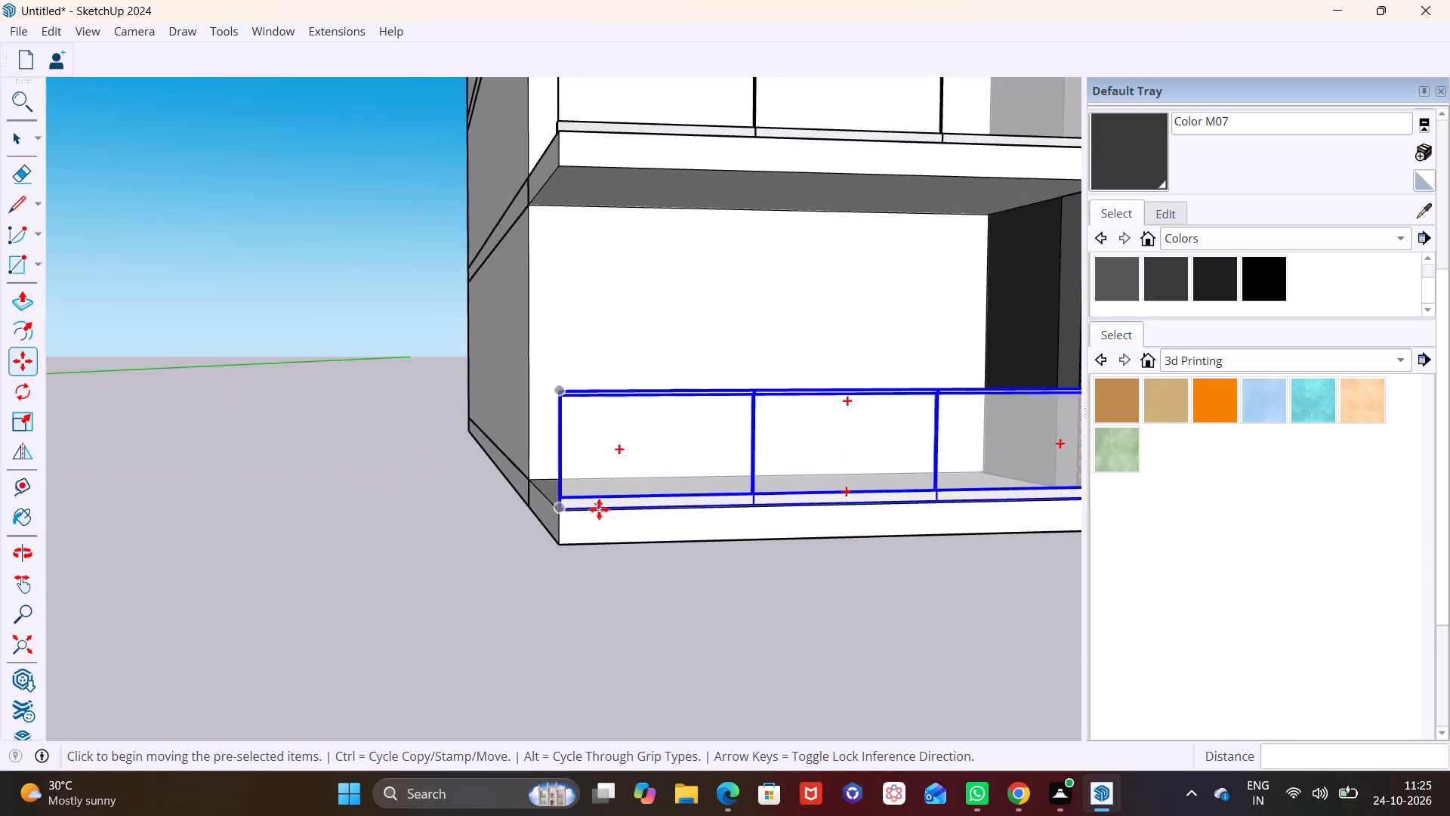
pyautogui.scroll(2, 599, 509)
pyautogui.click(542, 505)
pyautogui.press('m')
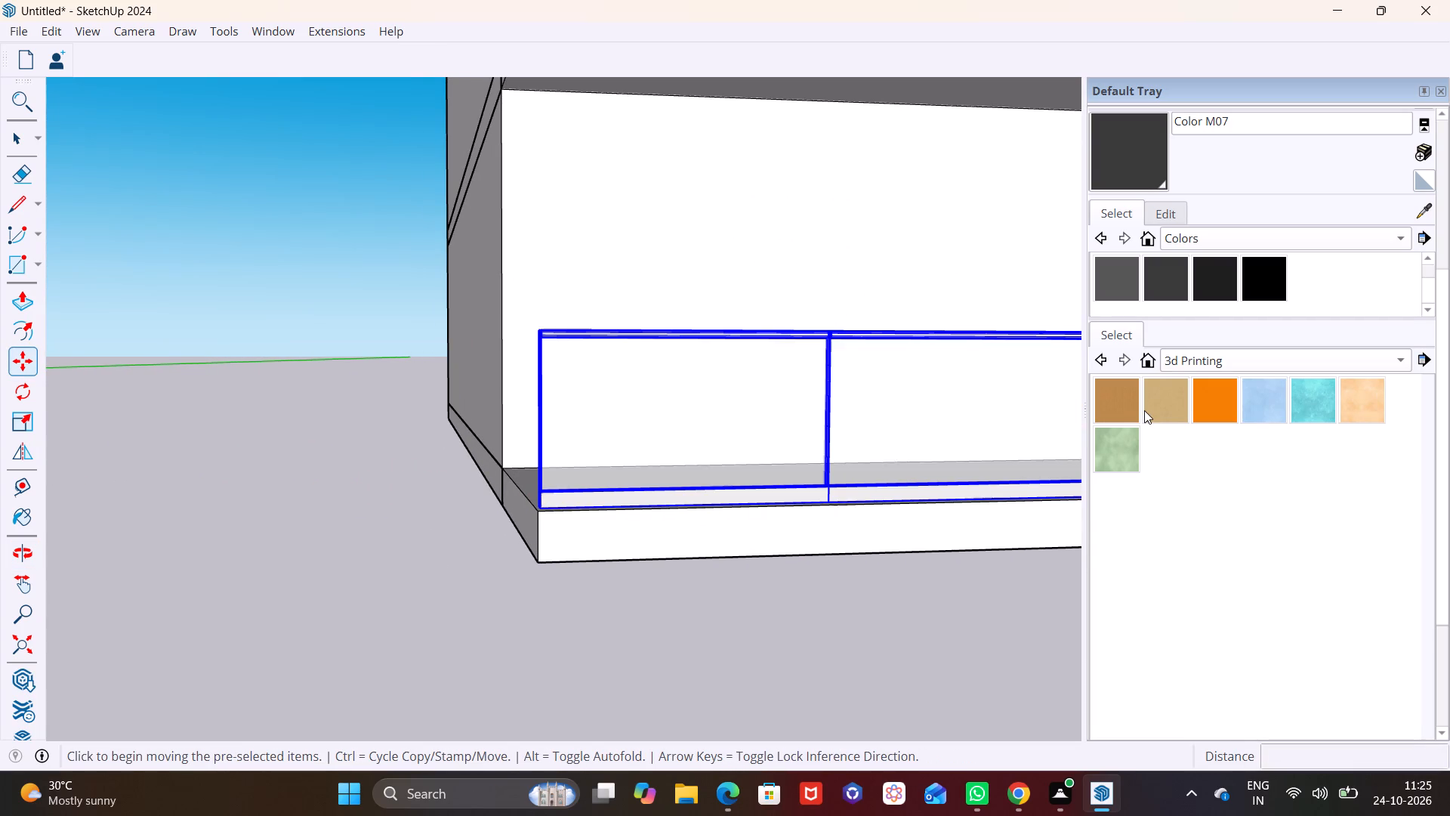
pyautogui.click(539, 503)
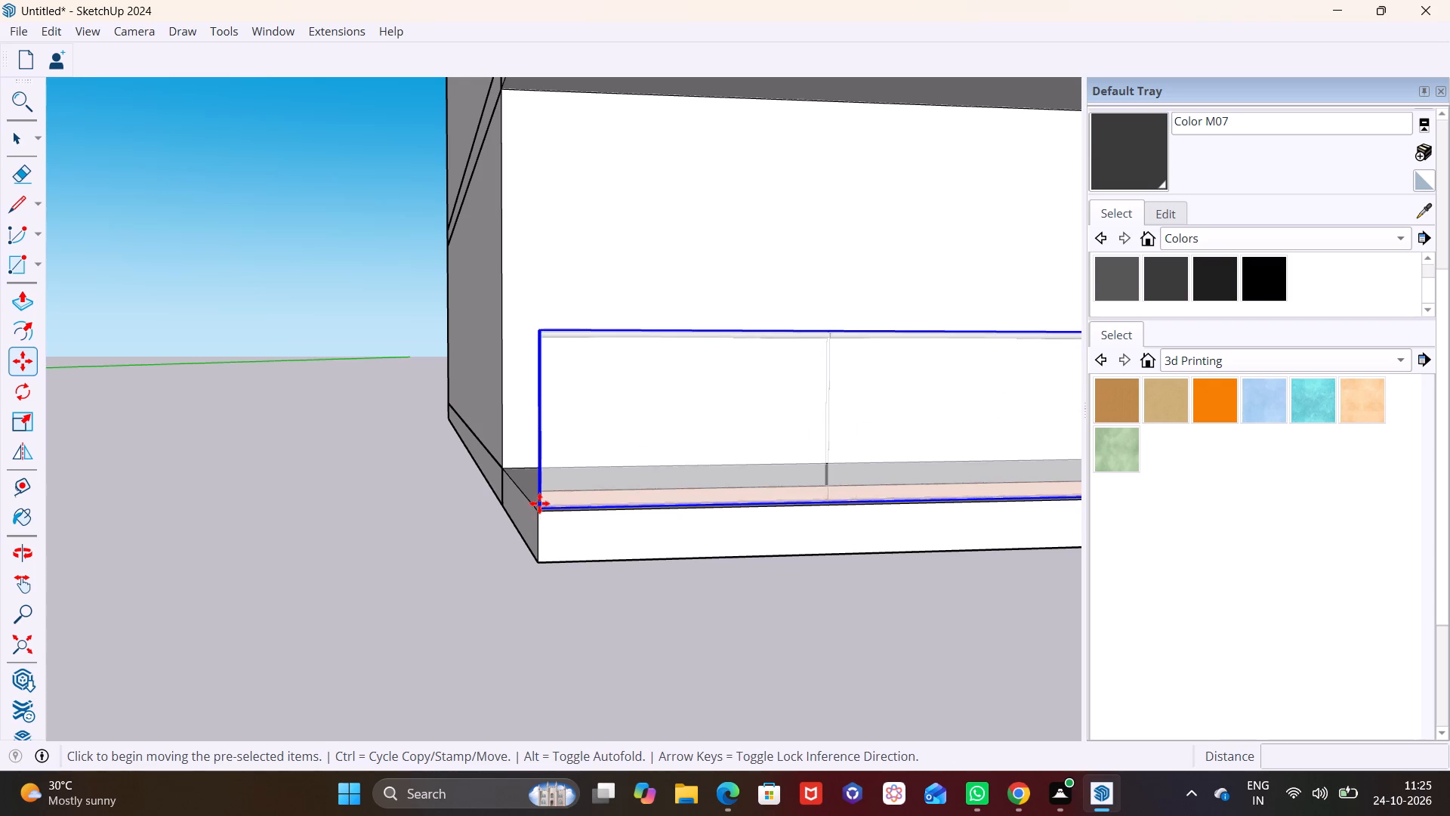
pyautogui.scroll(-8, 562, 372)
pyautogui.keyDown('shift'); pyautogui.moveTo(551, 204); pyautogui.dragTo(492, 478, button='middle'); pyautogui.keyUp('shift')
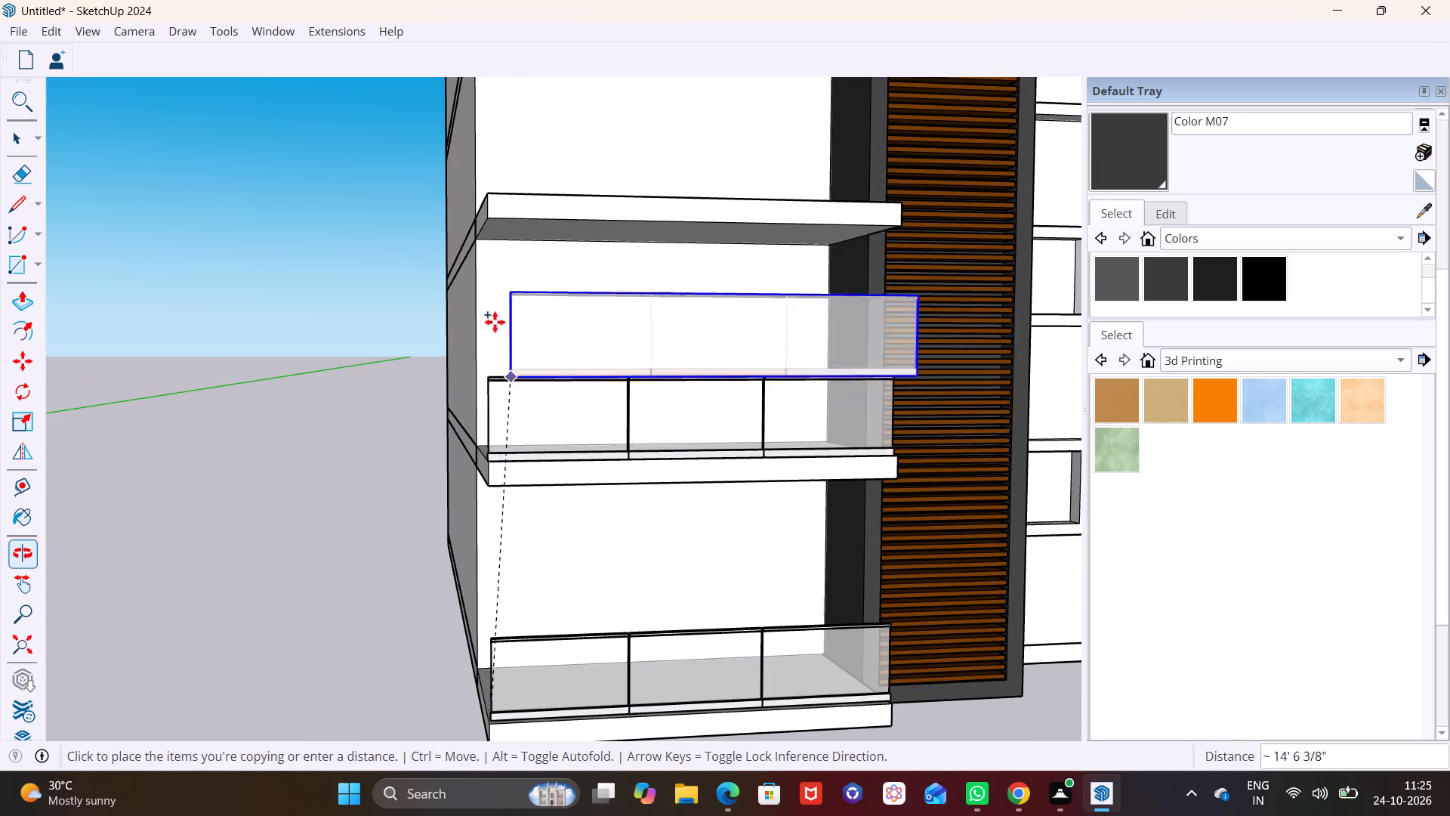
pyautogui.keyDown('shift'); pyautogui.moveTo(482, 257); pyautogui.dragTo(451, 501, button='middle'); pyautogui.keyUp('shift')
pyautogui.scroll(12, 455, 502)
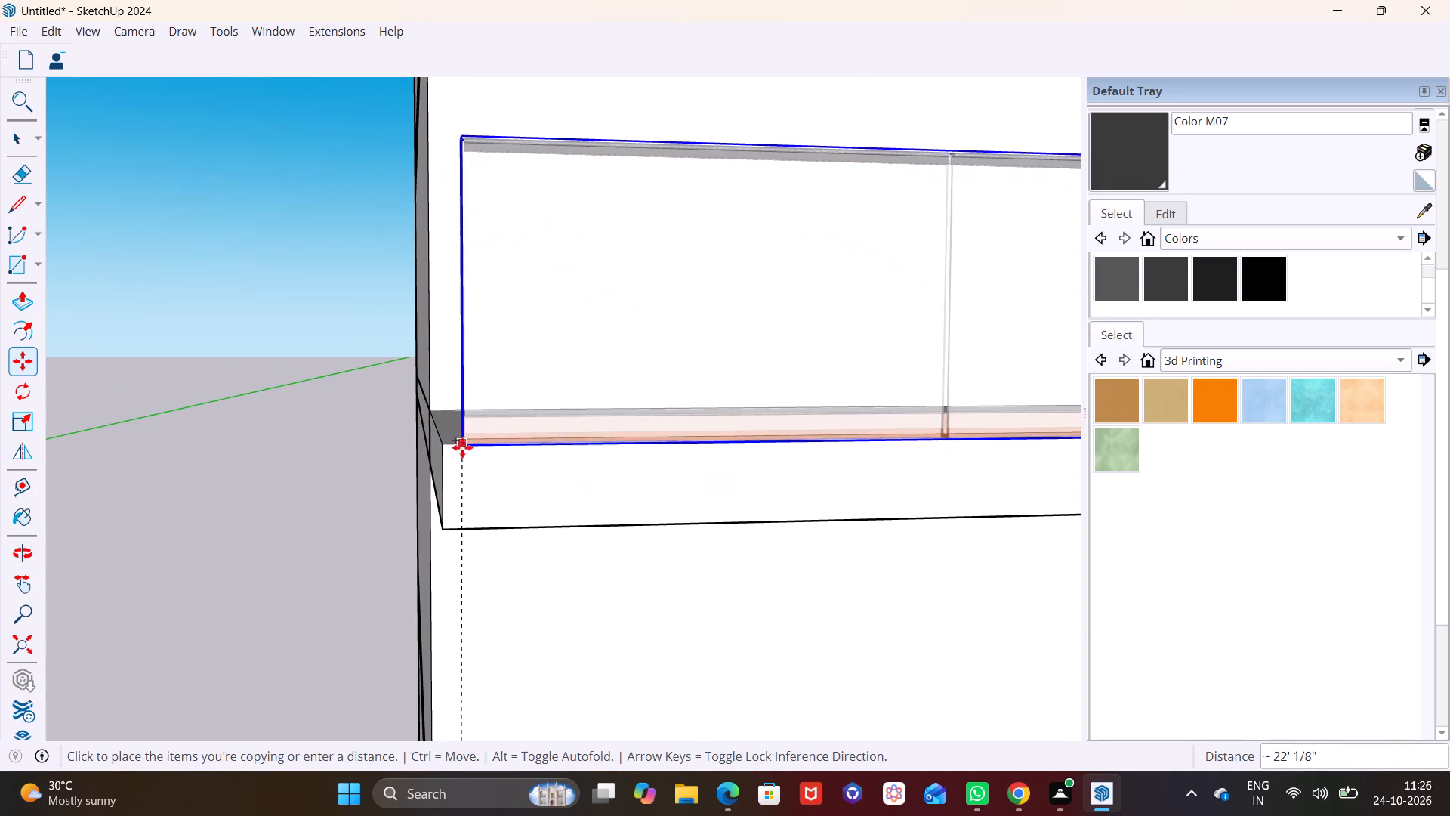
pyautogui.moveTo(451, 428); pyautogui.dragTo(434, 529, button='middle')
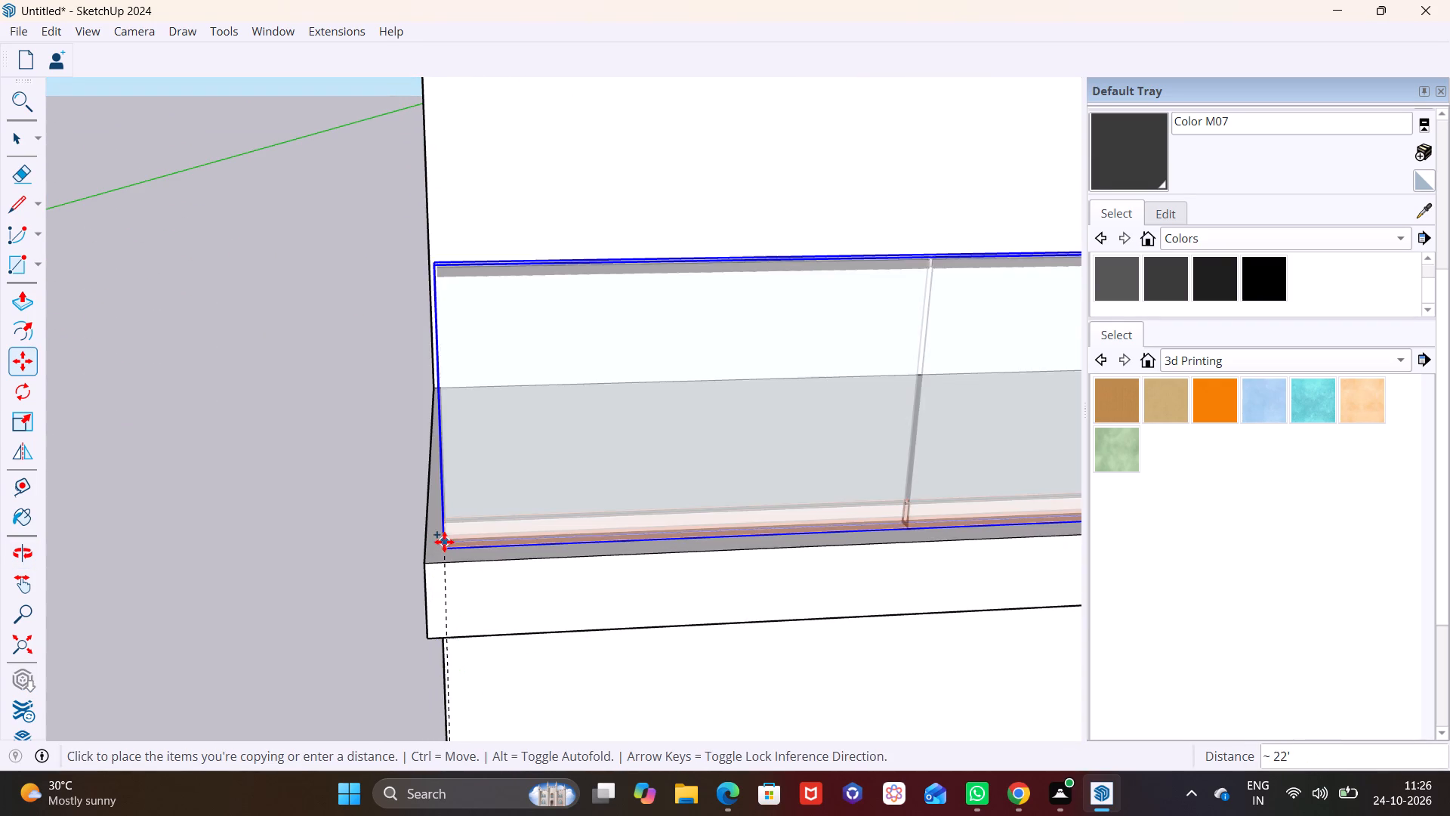
pyautogui.click(442, 542)
pyautogui.scroll(-8, 615, 496)
pyautogui.press('space')
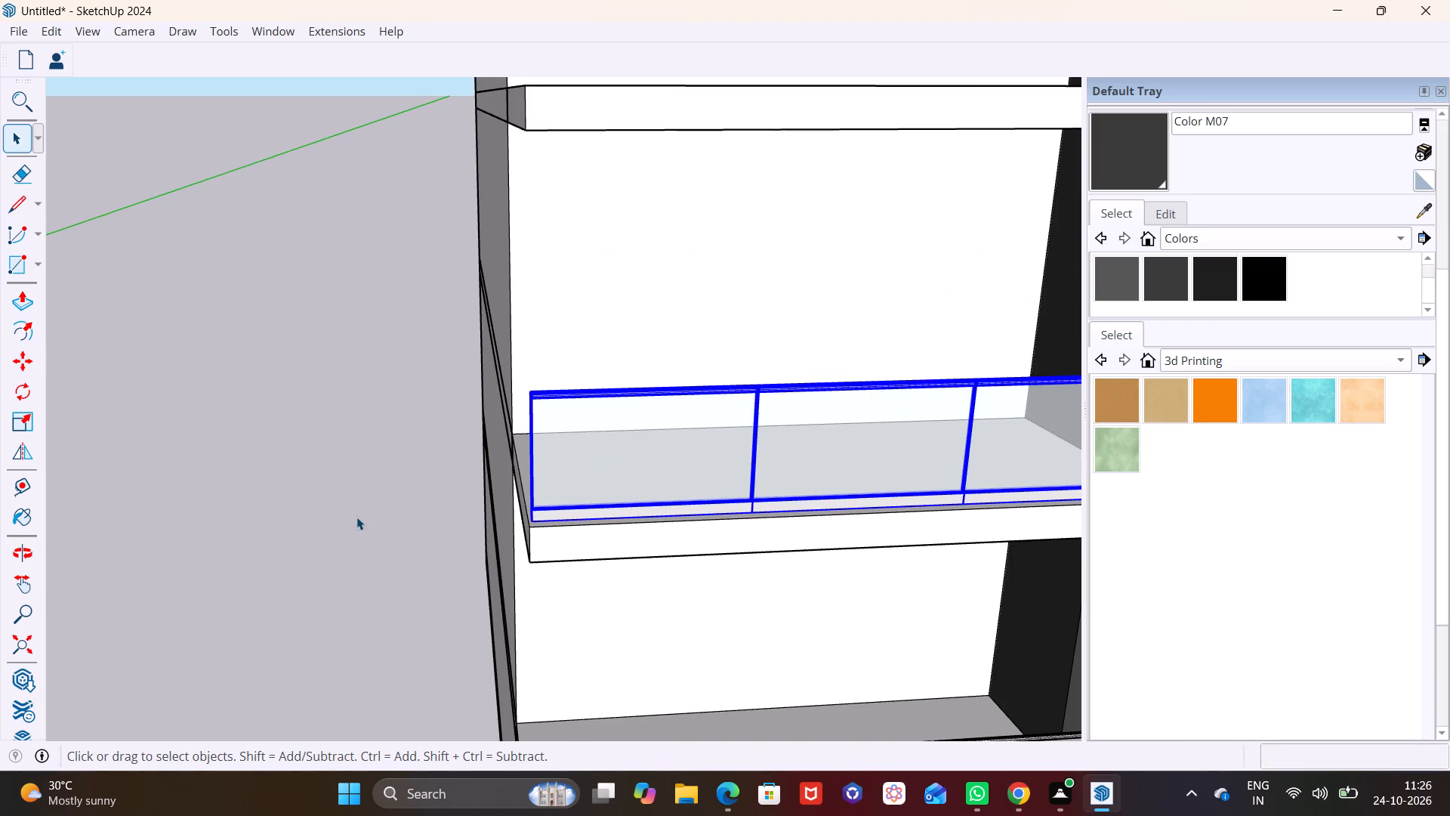
pyautogui.click(356, 517)
# Copy the third slab's railing up about 10' 11 1/4" onto the fourth projecting slab.
pyautogui.scroll(-8, 573, 505)
pyautogui.click(587, 457)
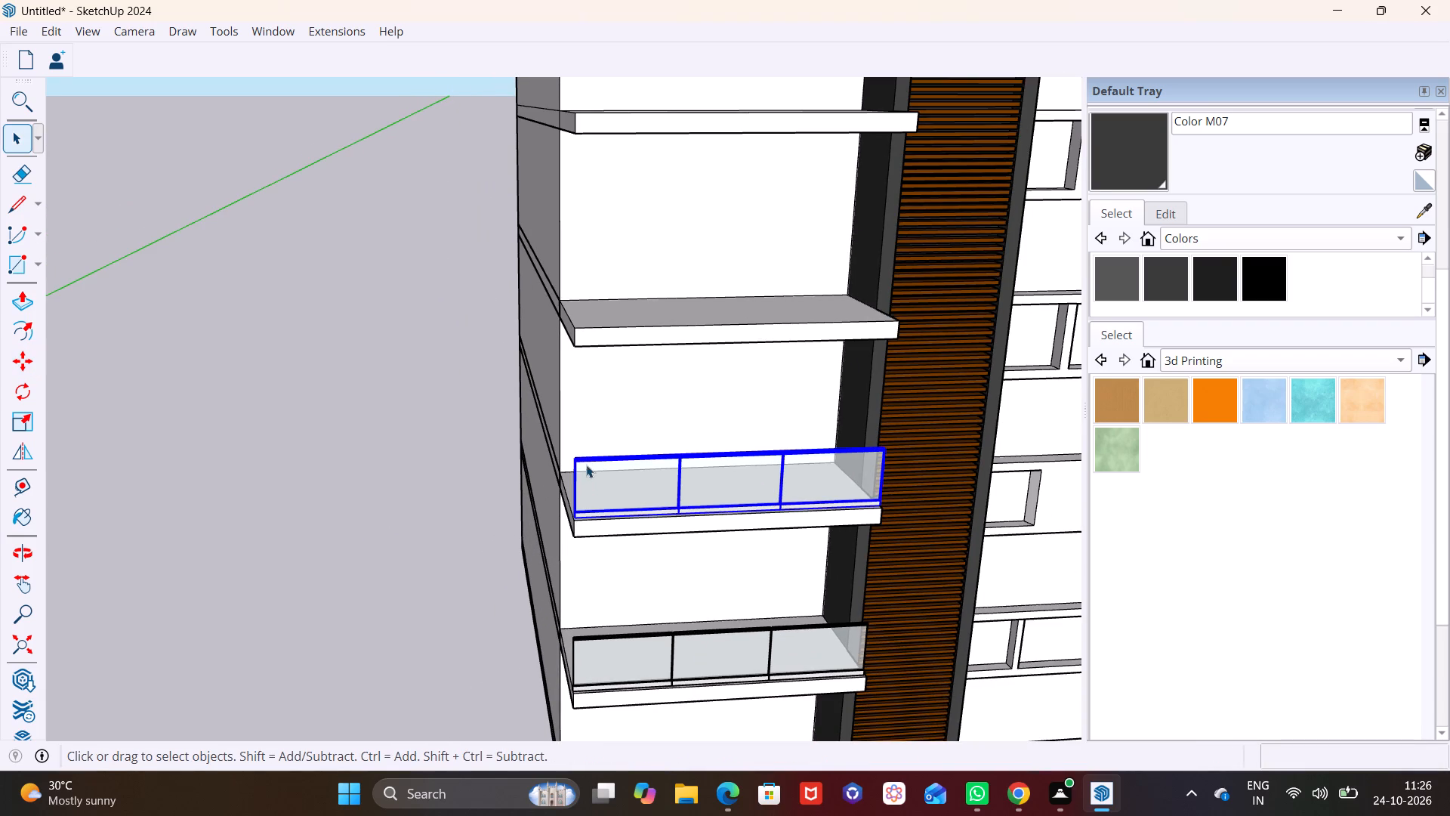
pyautogui.scroll(3, 602, 507)
pyautogui.press('m')
pyautogui.click(566, 523)
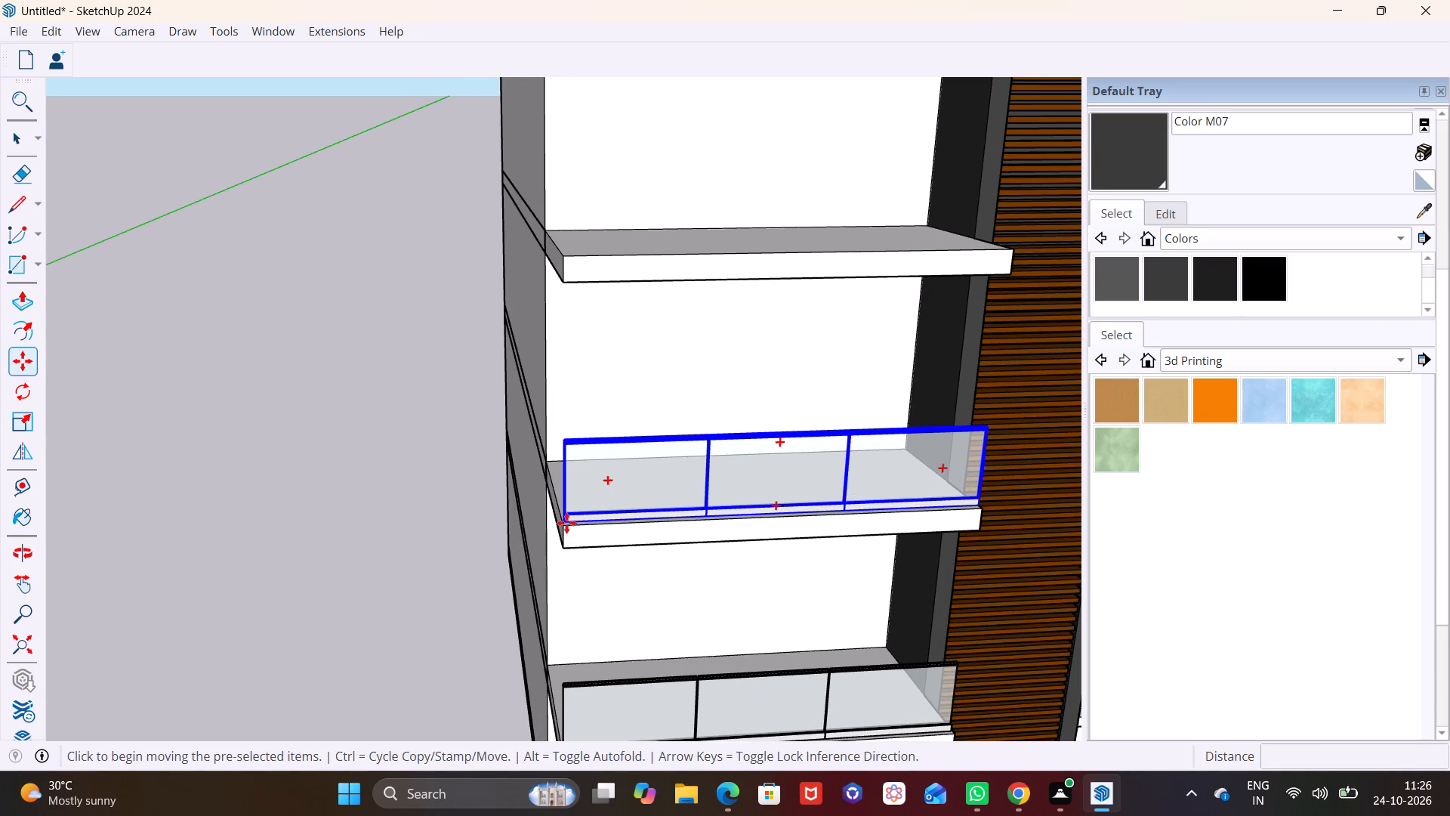
pyautogui.keyDown('shift'); pyautogui.moveTo(526, 369); pyautogui.dragTo(519, 589, button='middle'); pyautogui.keyUp('shift')
pyautogui.scroll(4, 584, 578)
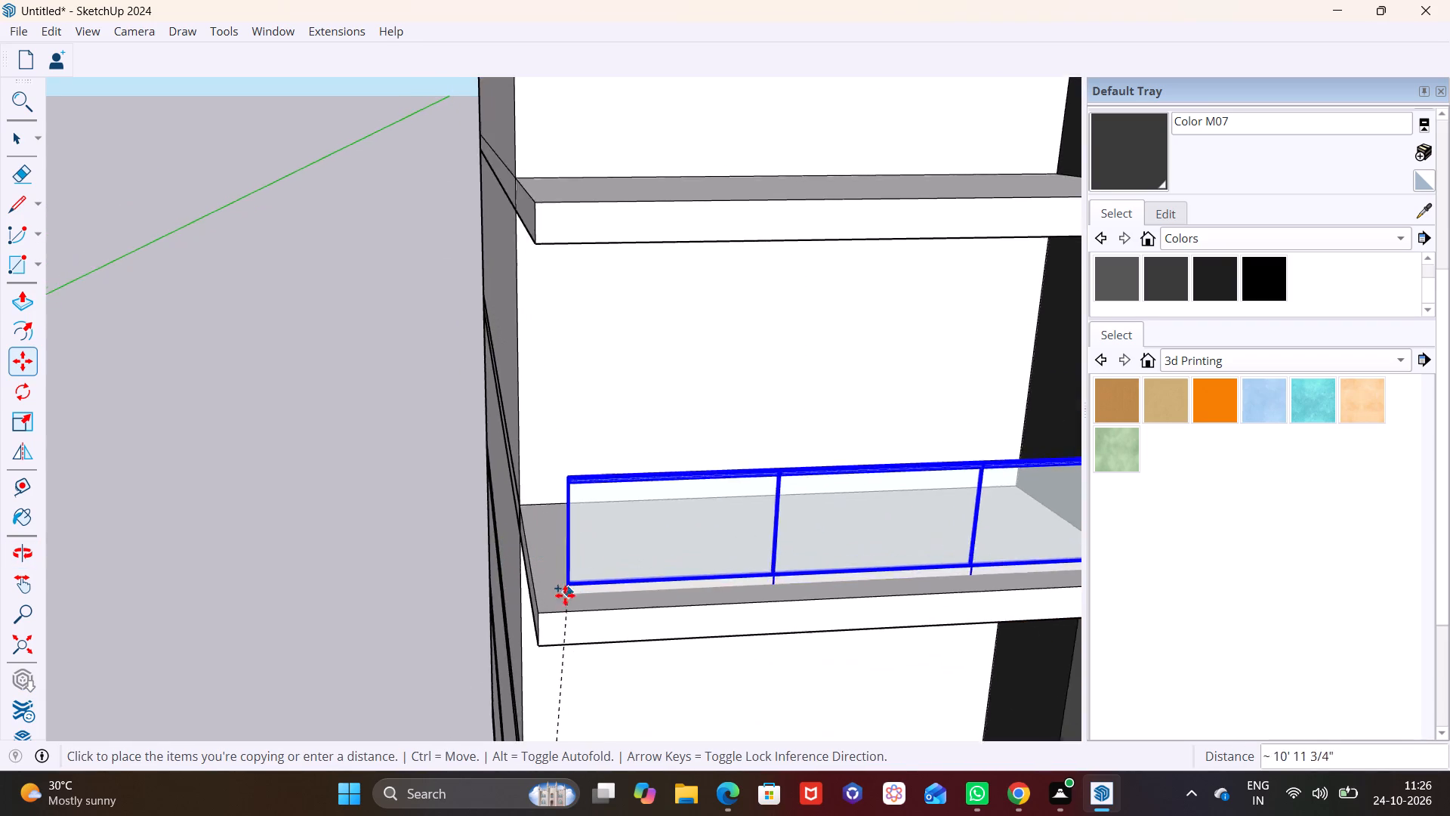
pyautogui.scroll(10, 565, 595)
pyautogui.scroll(1, 492, 623)
pyautogui.moveTo(494, 623); pyautogui.dragTo(505, 601, button='middle')
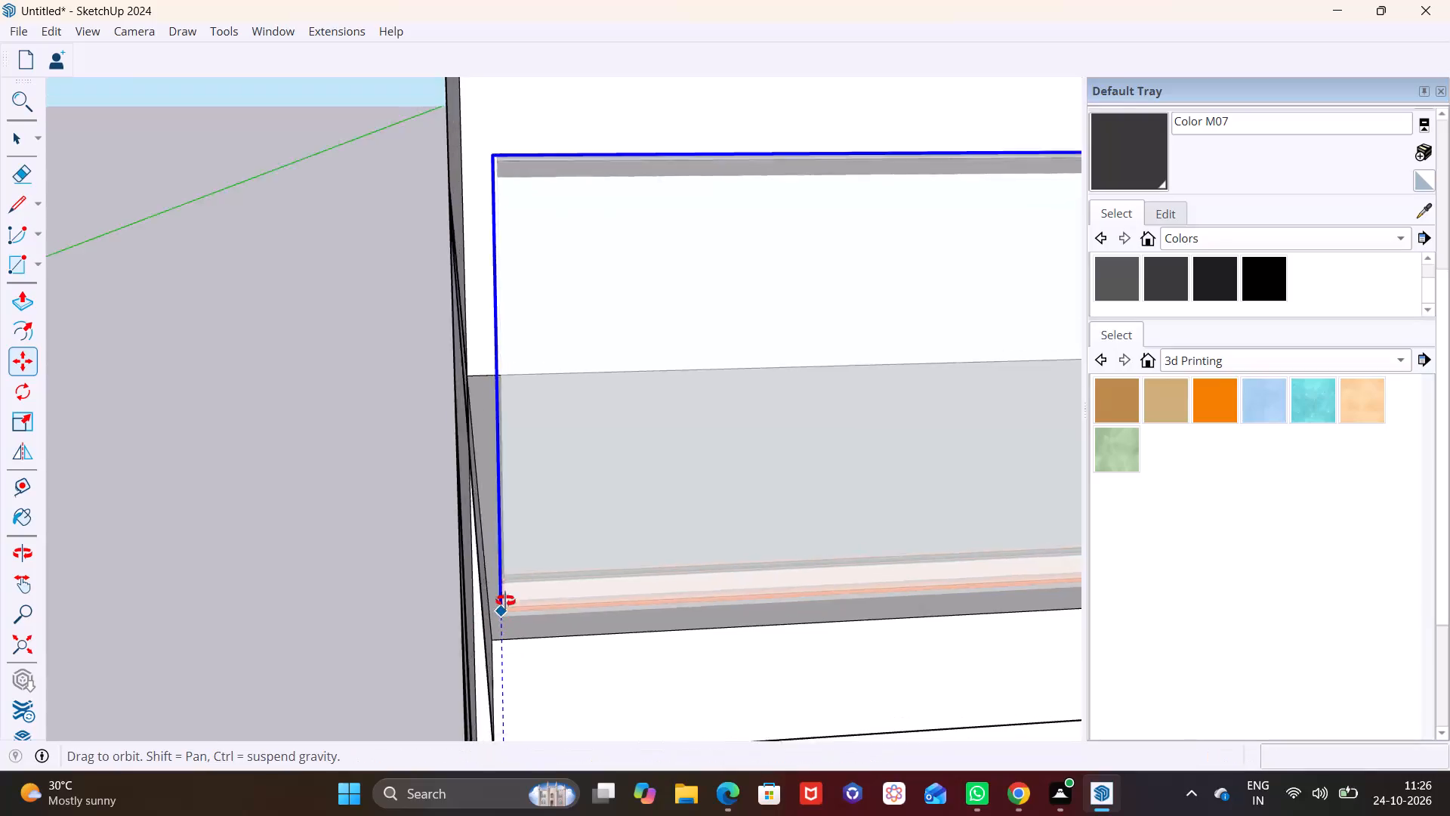
pyautogui.moveTo(505, 601); pyautogui.dragTo(520, 567, button='middle')
pyautogui.click(552, 512)
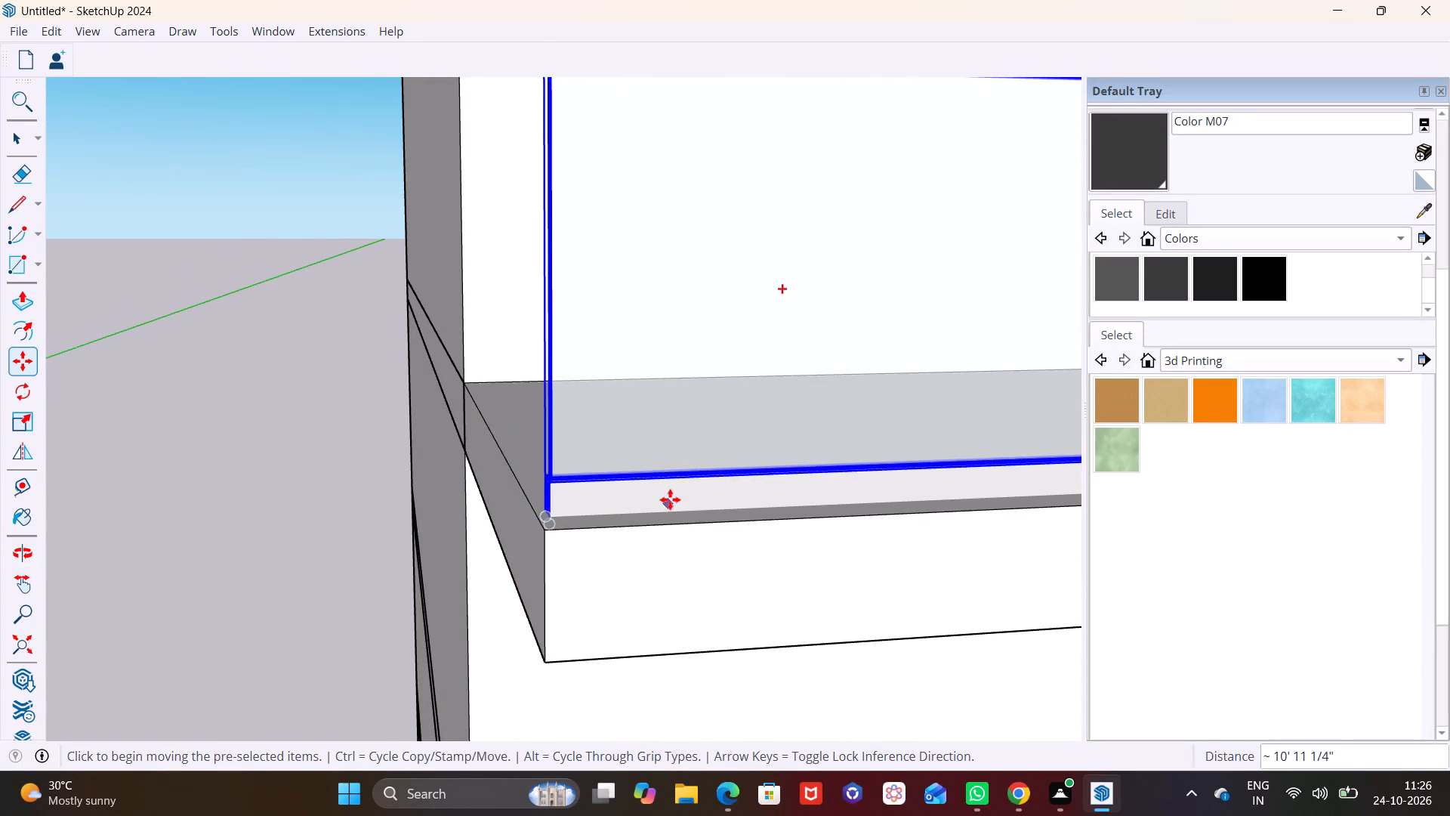
# Copy the fourth slab's railing straight up about 11' 11/16" onto the top projecting slab.
pyautogui.scroll(-20, 671, 498)
pyautogui.scroll(-1, 671, 498)
pyautogui.keyDown('shift'); pyautogui.moveTo(675, 516); pyautogui.dragTo(600, 590, button='middle'); pyautogui.keyUp('shift')
pyautogui.click(592, 582)
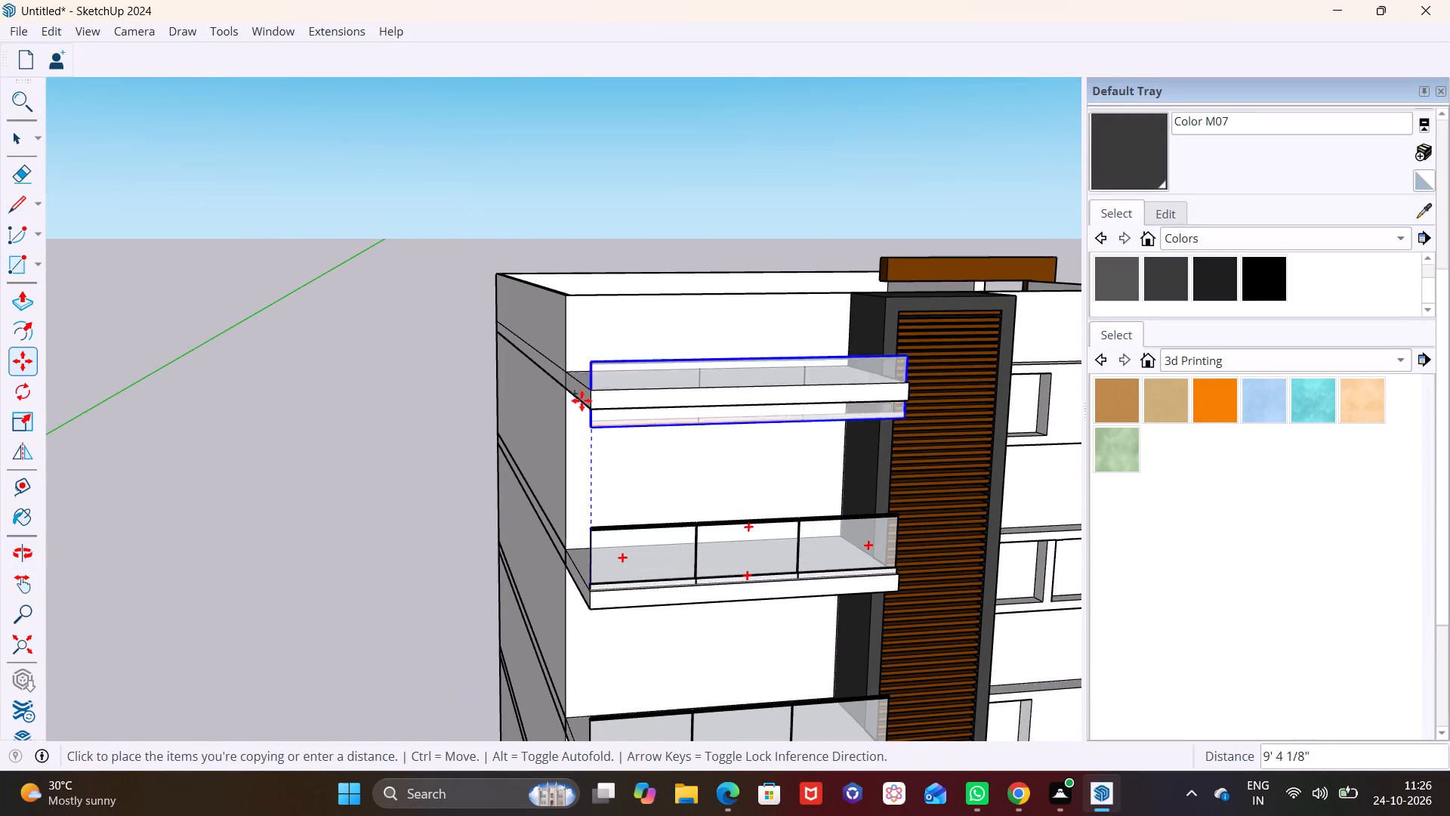
pyautogui.scroll(12, 579, 392)
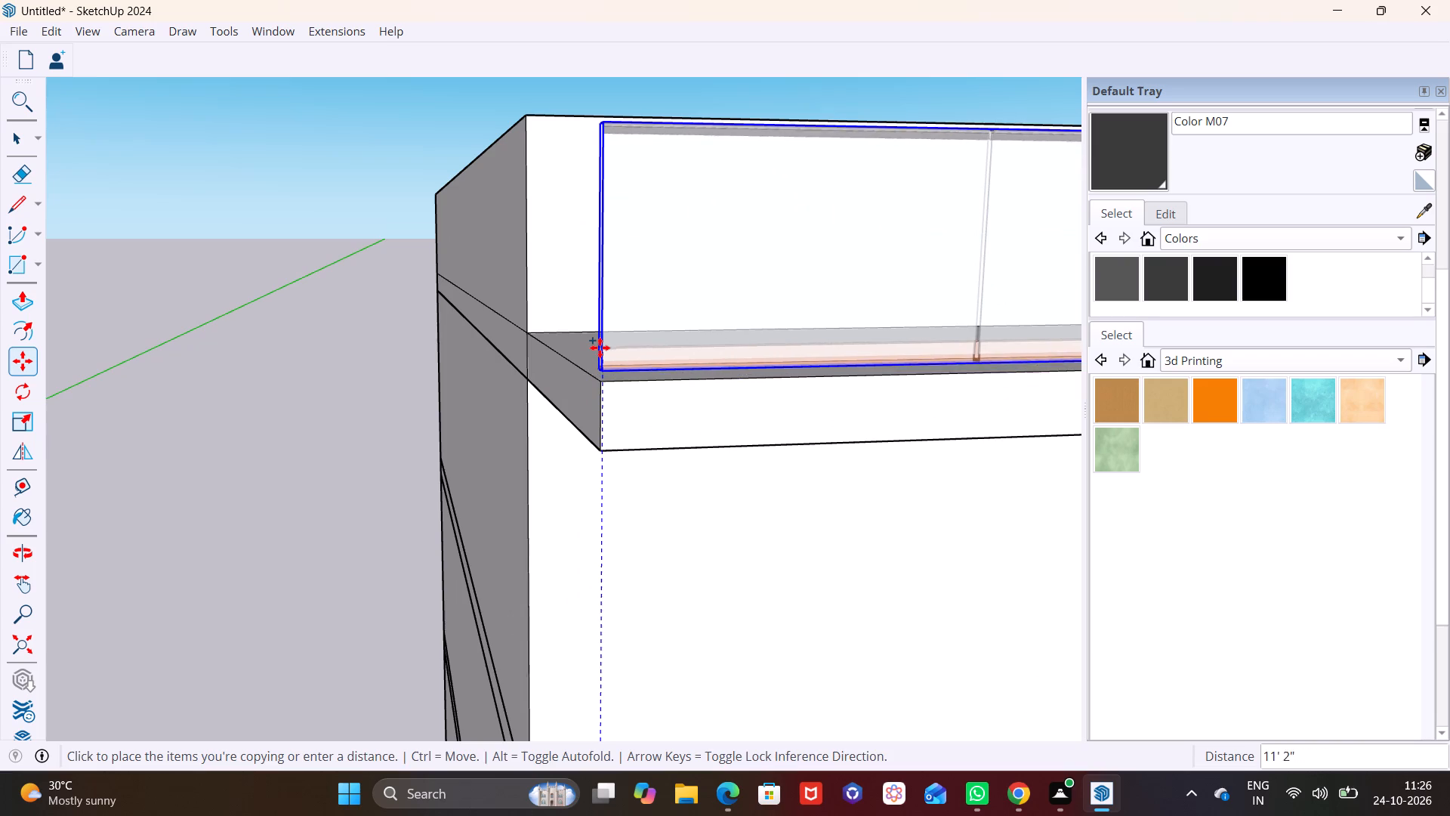
pyautogui.moveTo(597, 350); pyautogui.dragTo(638, 463, button='middle')
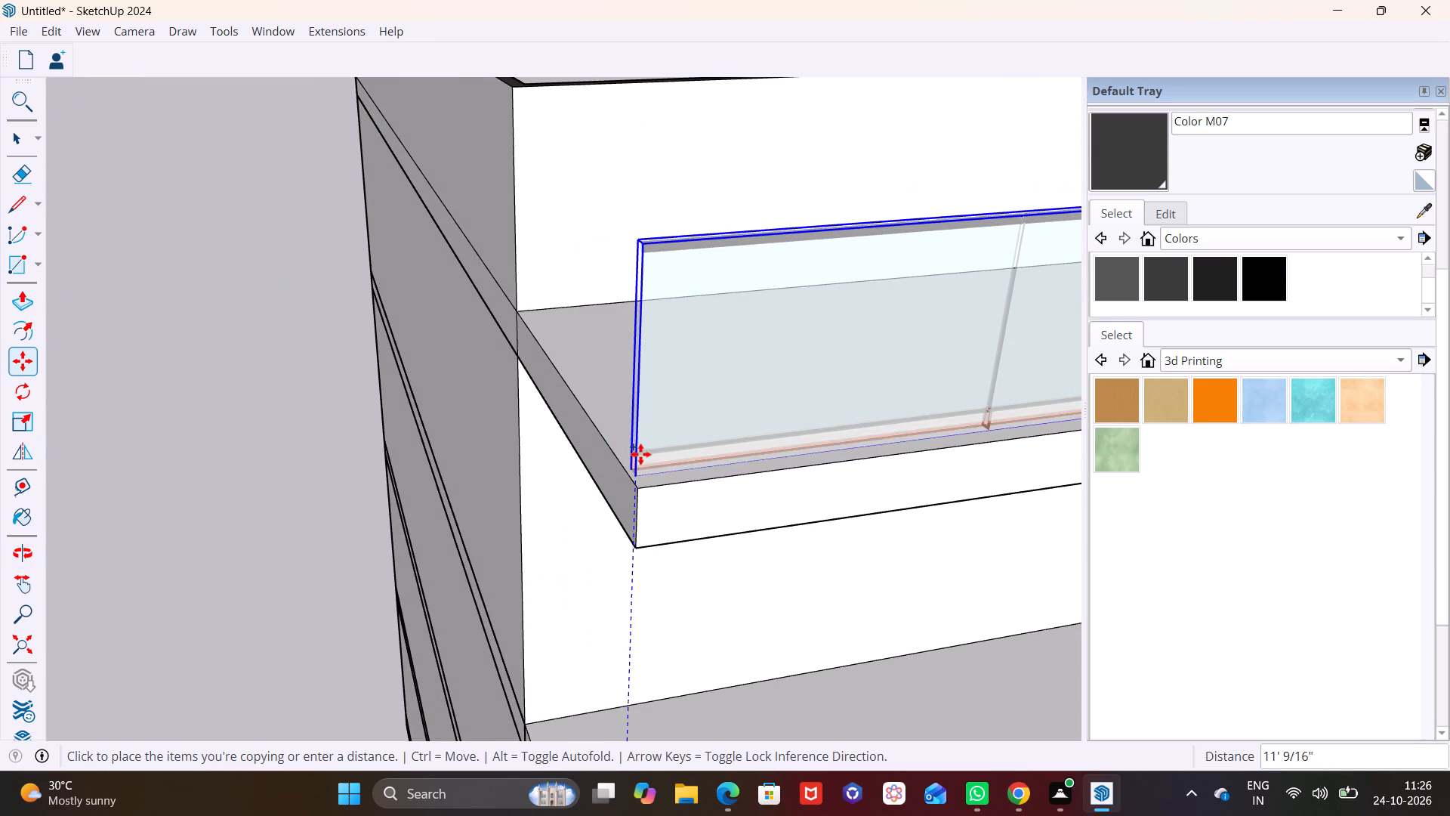
pyautogui.click(640, 453)
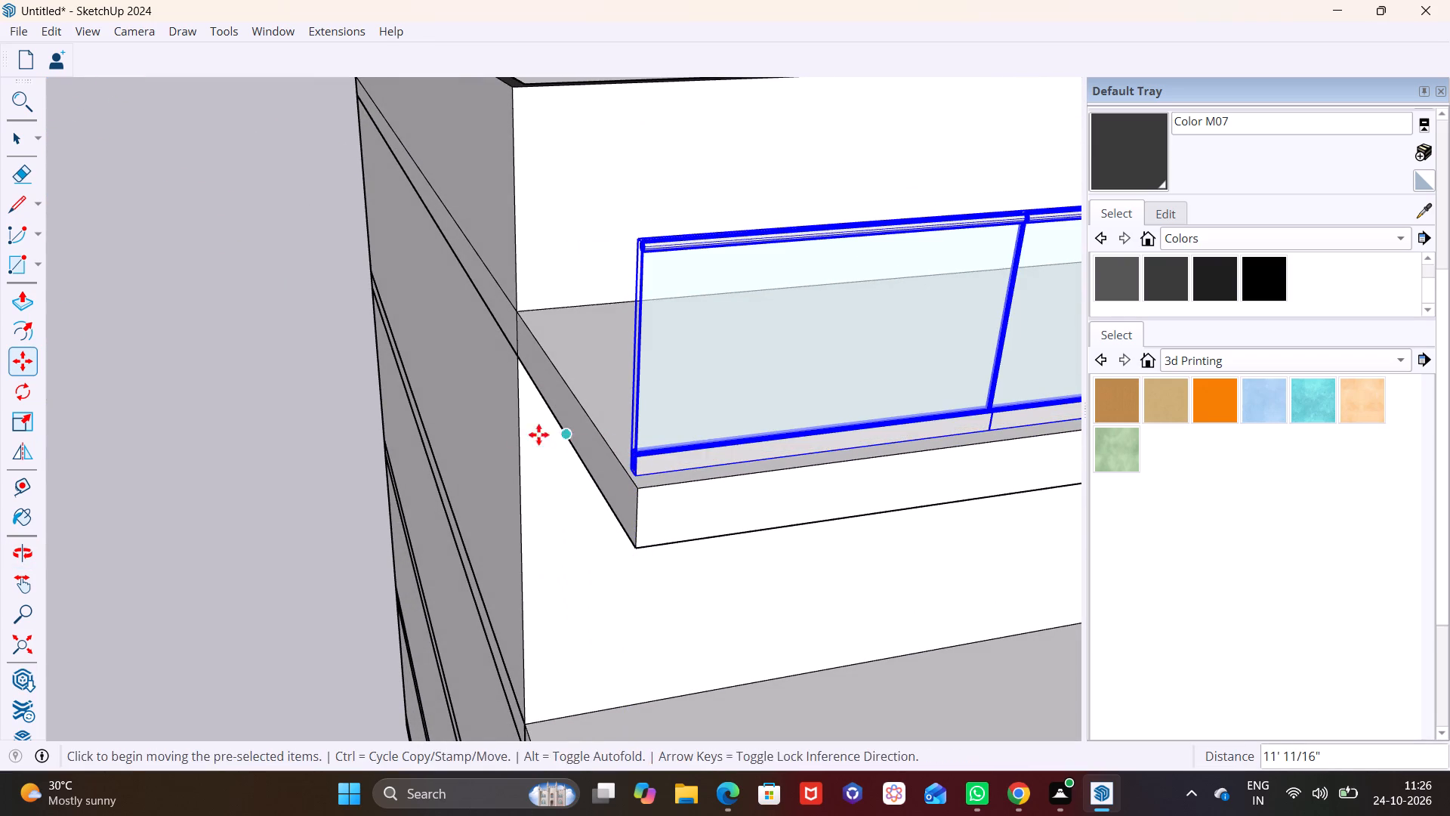
pyautogui.press('space')
pyautogui.click(312, 433)
# Copy the long railing panel of the second-lowest brown balcony about 120' 10 1/4" away onto the open ground beside the building.
pyautogui.scroll(-9, 780, 449)
pyautogui.moveTo(816, 460); pyautogui.dragTo(388, 284, button='middle')
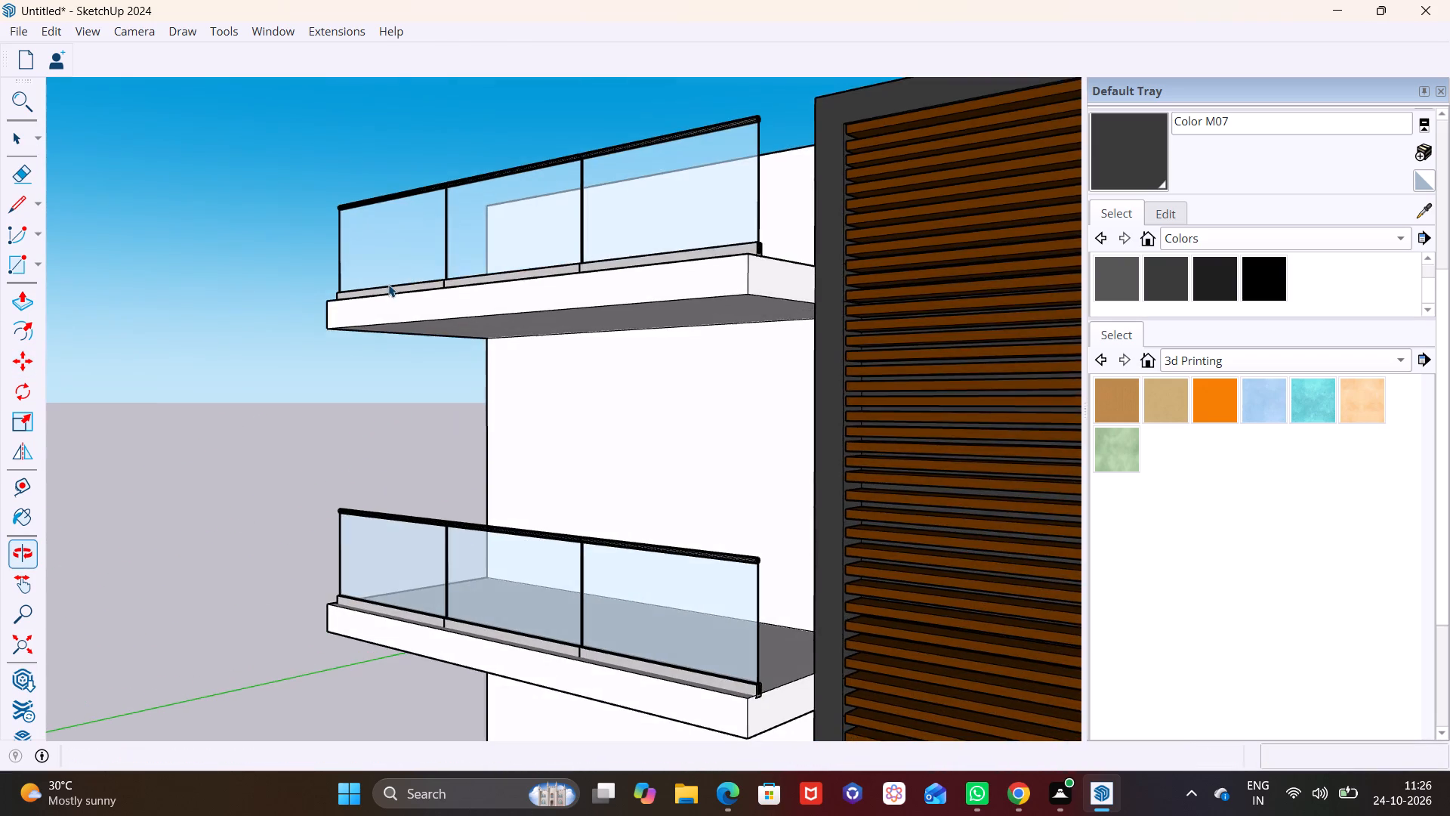
pyautogui.scroll(-15, 545, 323)
pyautogui.moveTo(607, 545); pyautogui.dragTo(507, 529, button='middle')
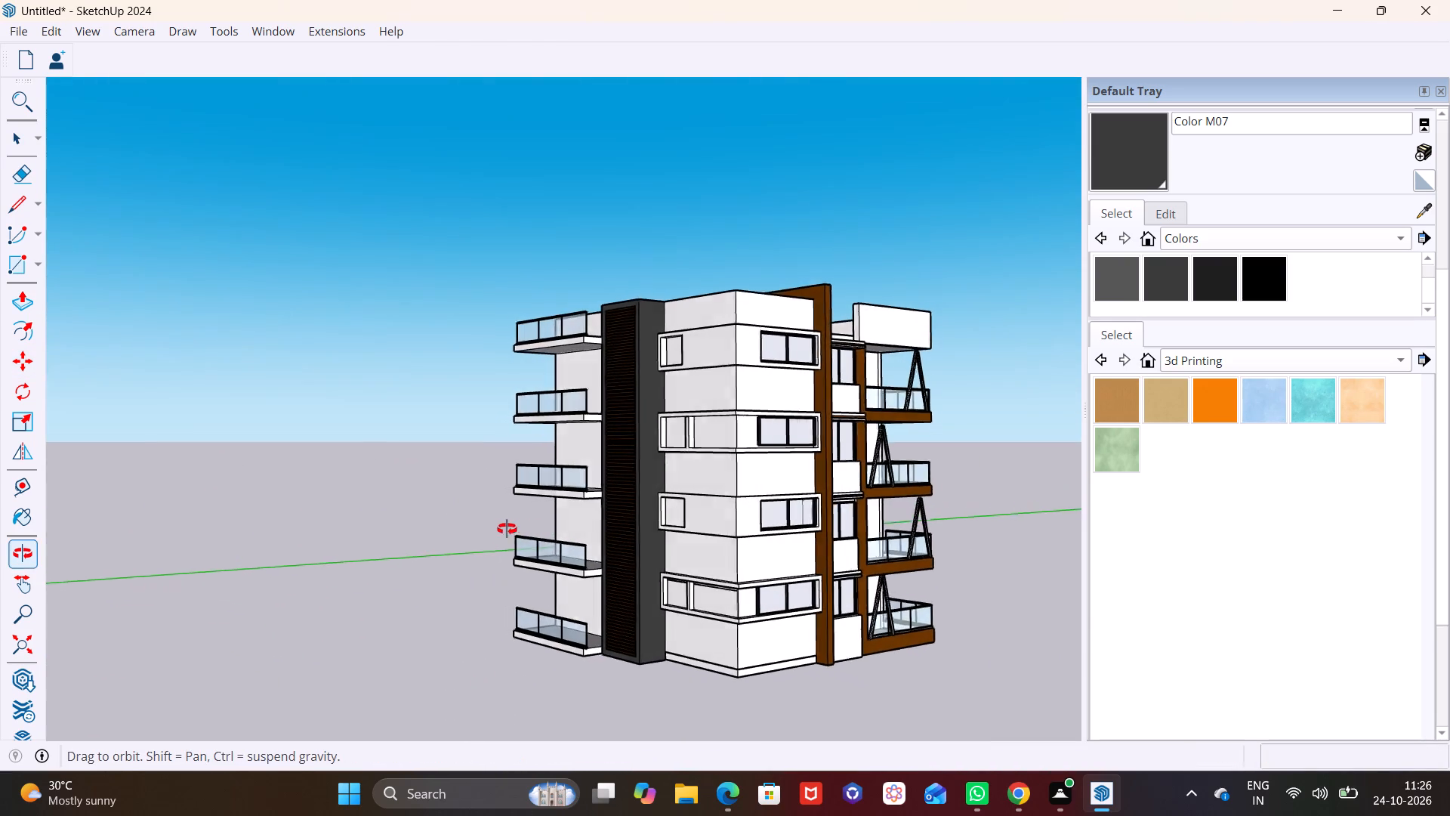
pyautogui.moveTo(507, 529); pyautogui.dragTo(486, 530, button='middle')
pyautogui.scroll(5, 948, 594)
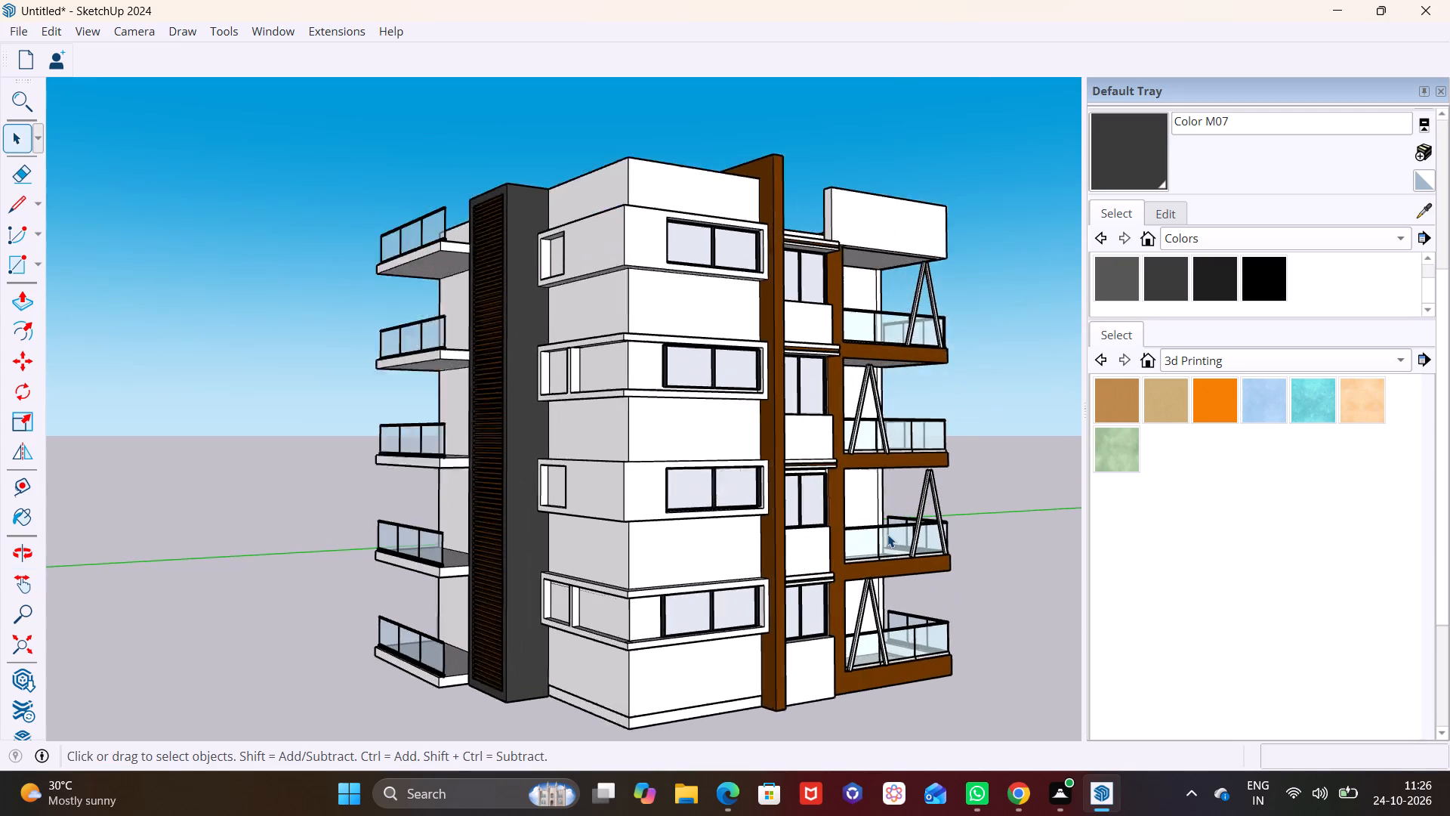
pyautogui.scroll(3, 887, 534)
pyautogui.click(877, 550)
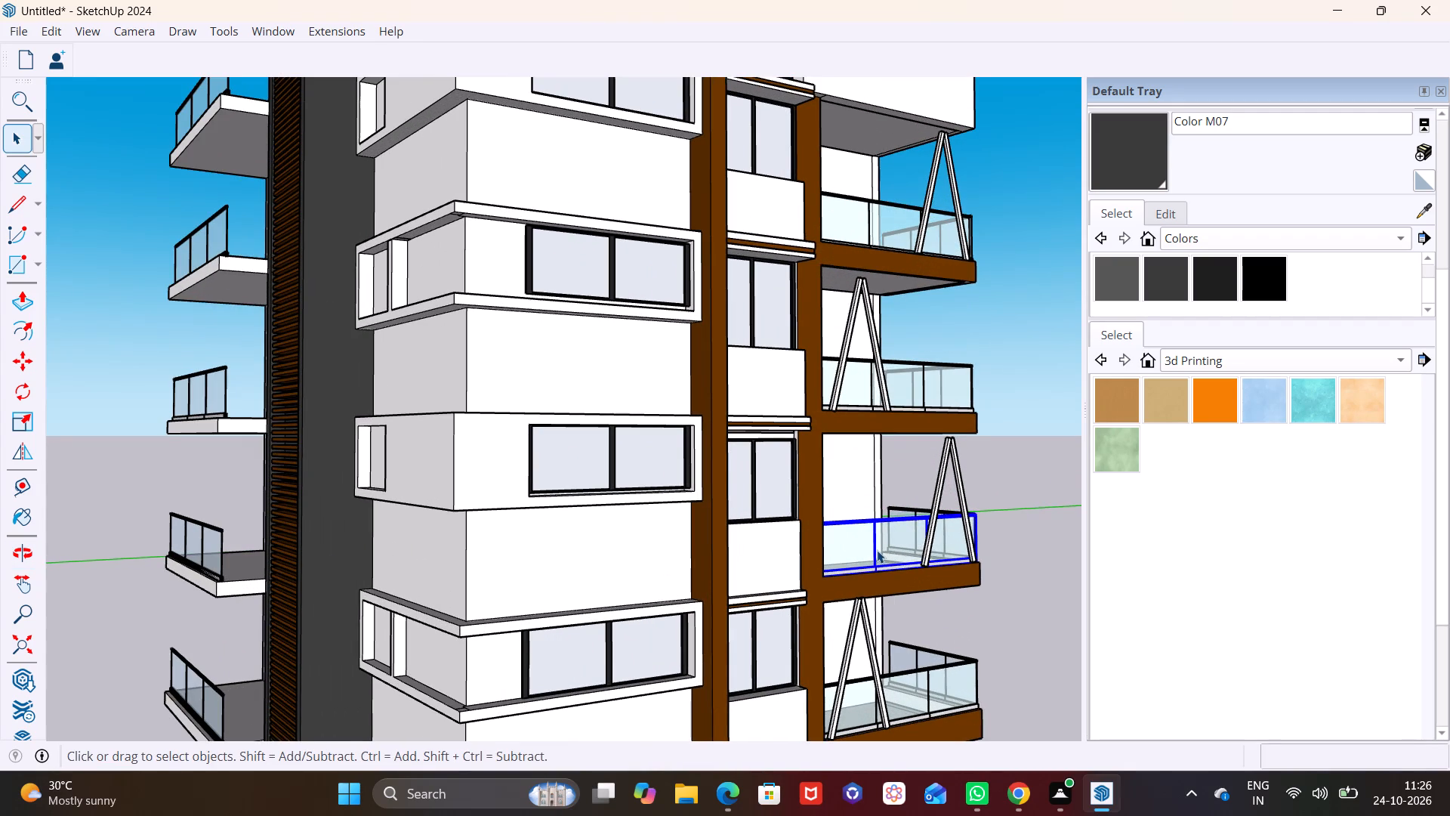
pyautogui.press('m')
pyautogui.click(834, 522)
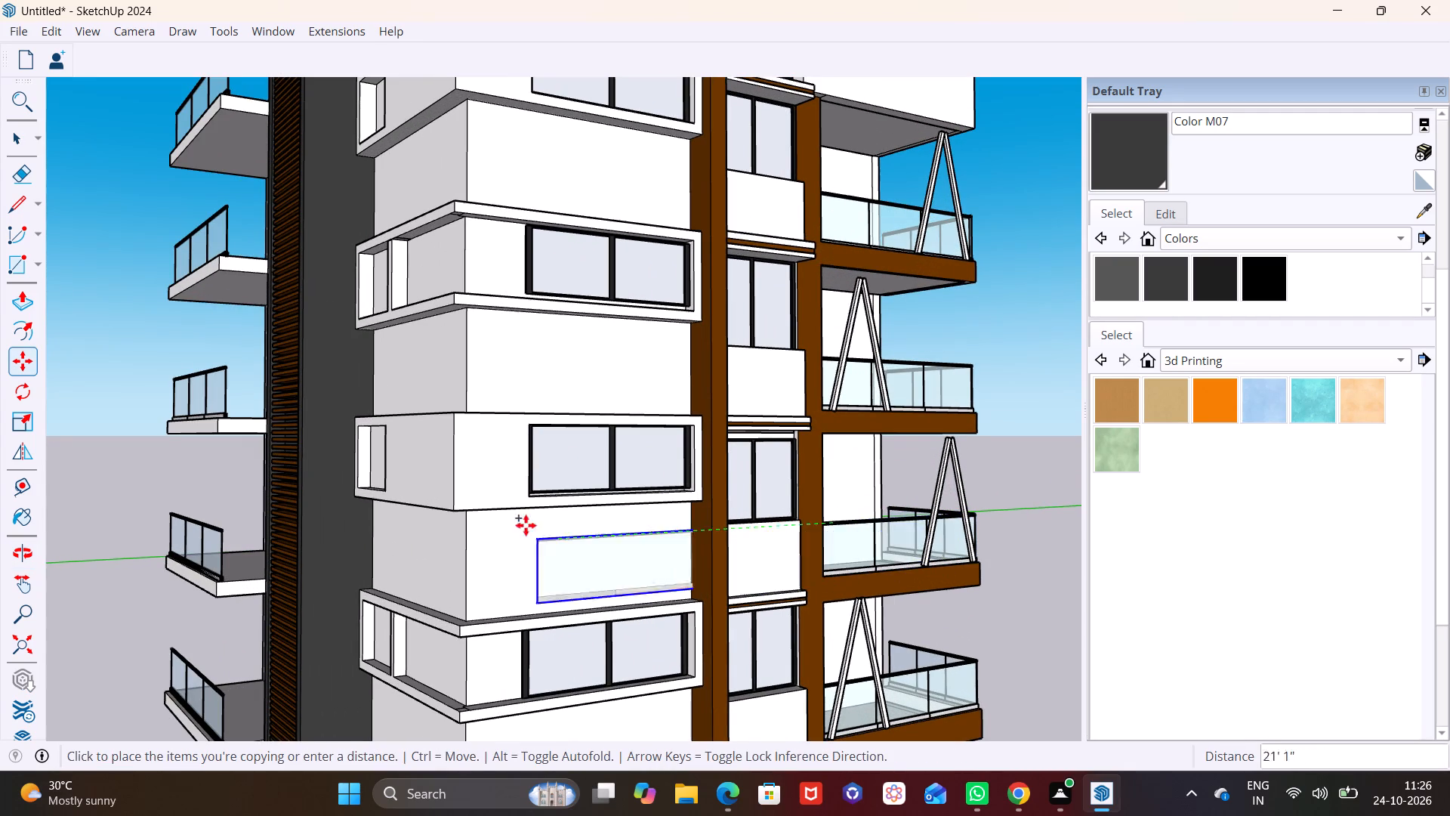
pyautogui.scroll(10, 276, 522)
pyautogui.scroll(-8, 242, 444)
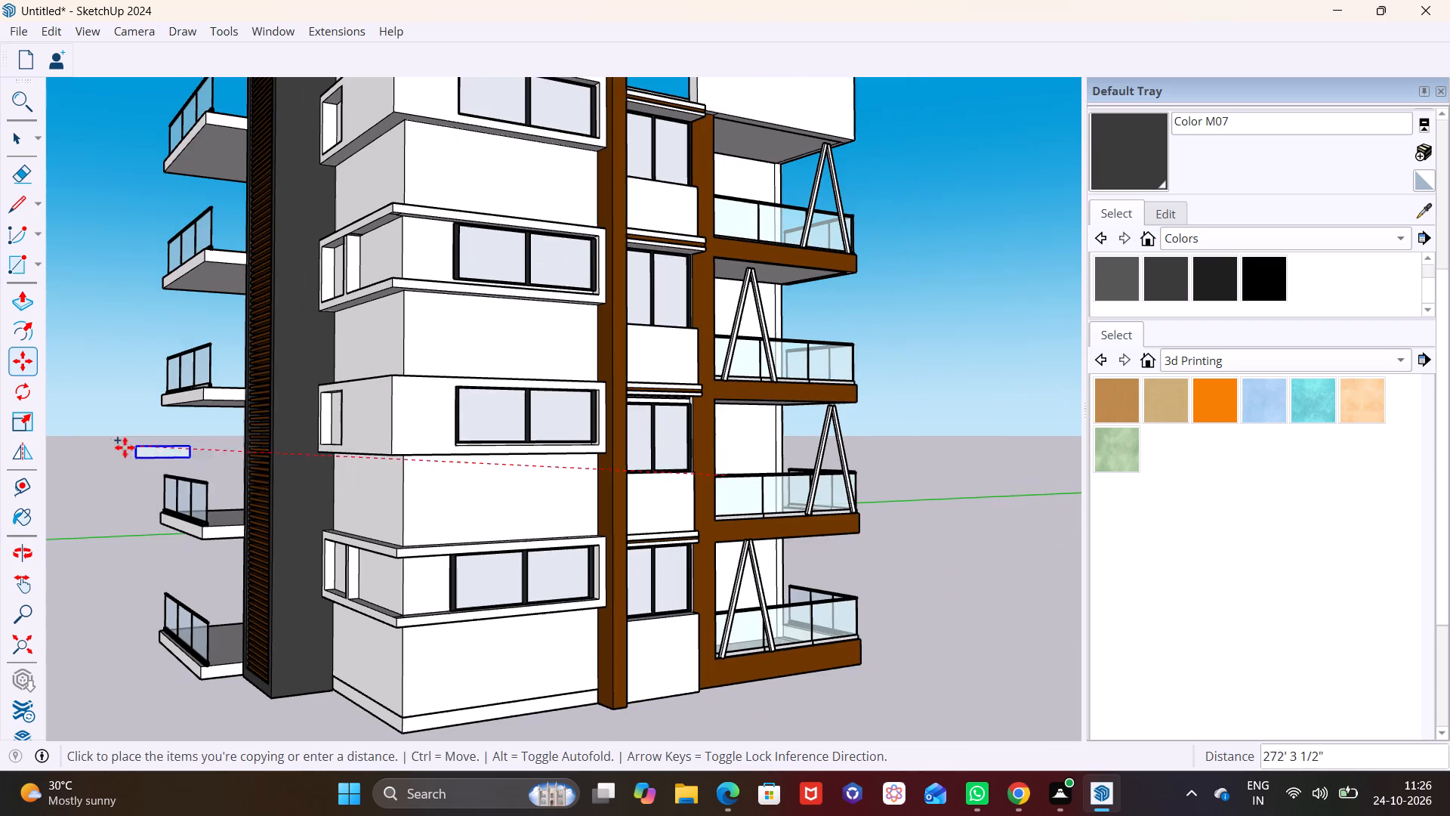
pyautogui.scroll(-6, 125, 447)
pyautogui.keyDown('shift'); pyautogui.moveTo(151, 447); pyautogui.dragTo(573, 433, button='middle'); pyautogui.keyUp('shift')
pyautogui.scroll(-6, 546, 473)
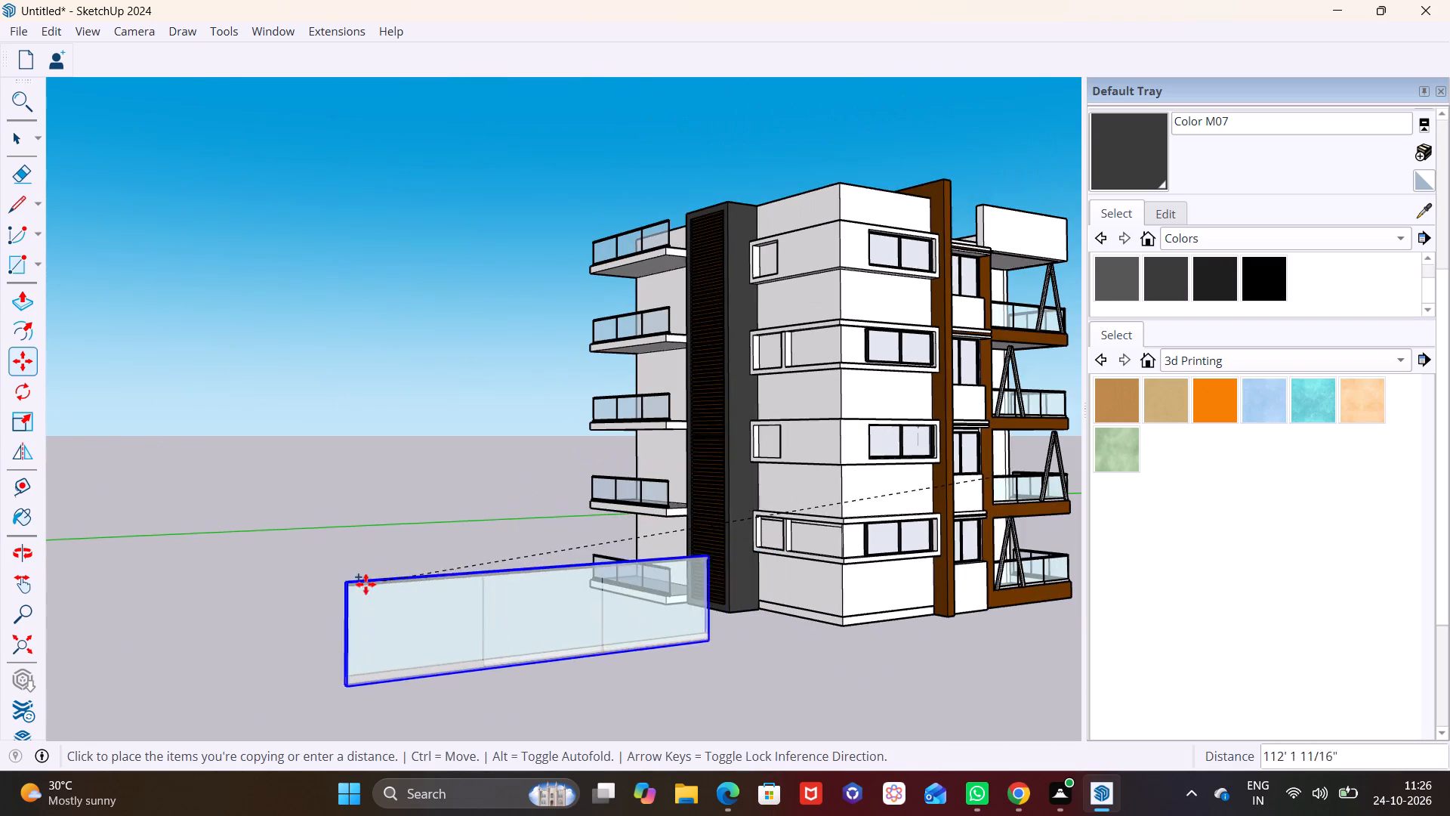
pyautogui.scroll(-3, 322, 583)
pyautogui.click(273, 607)
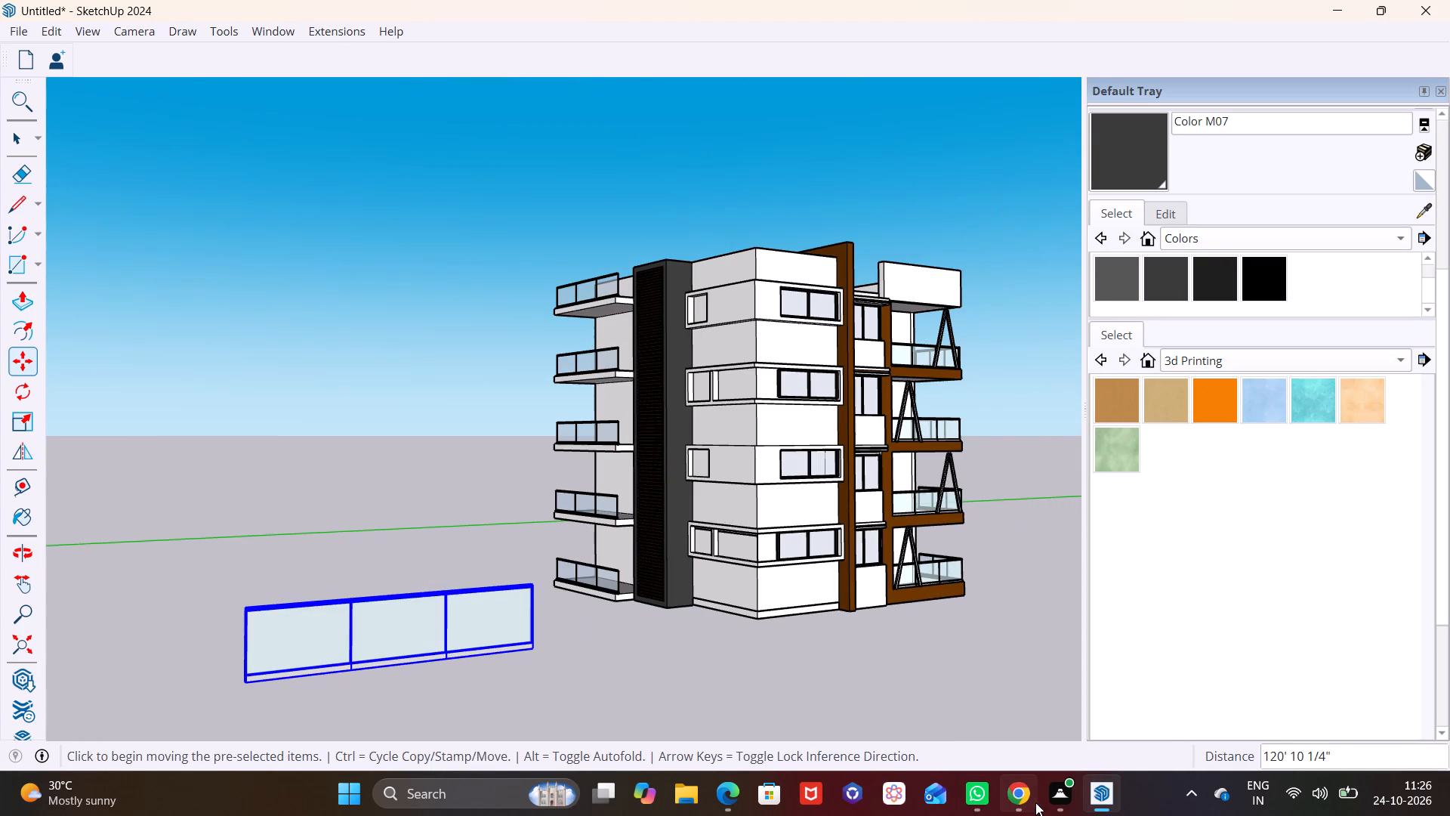
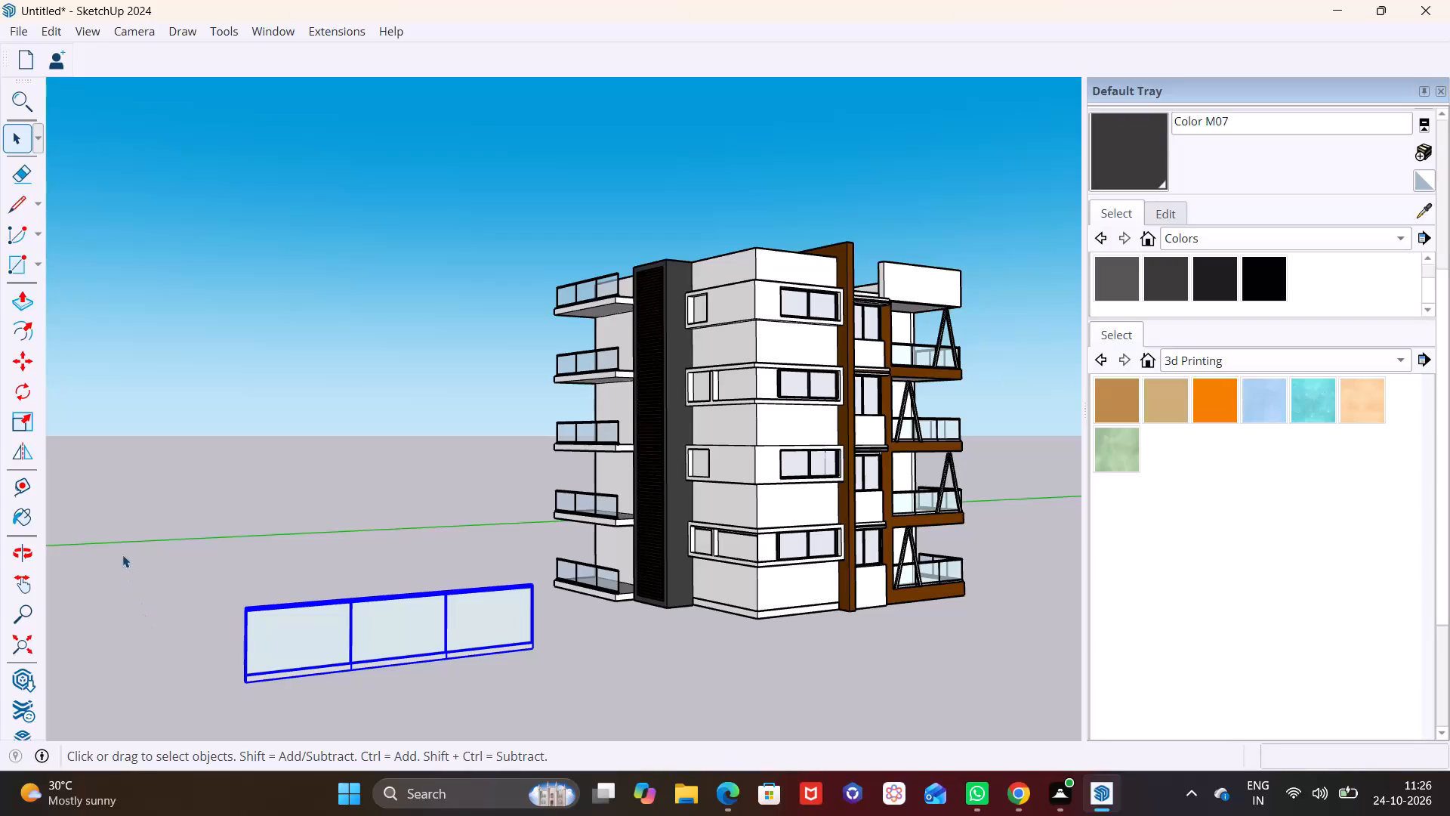
# Scale the copied railing panel down along its length, on the green axis only.
pyautogui.click(20, 421)
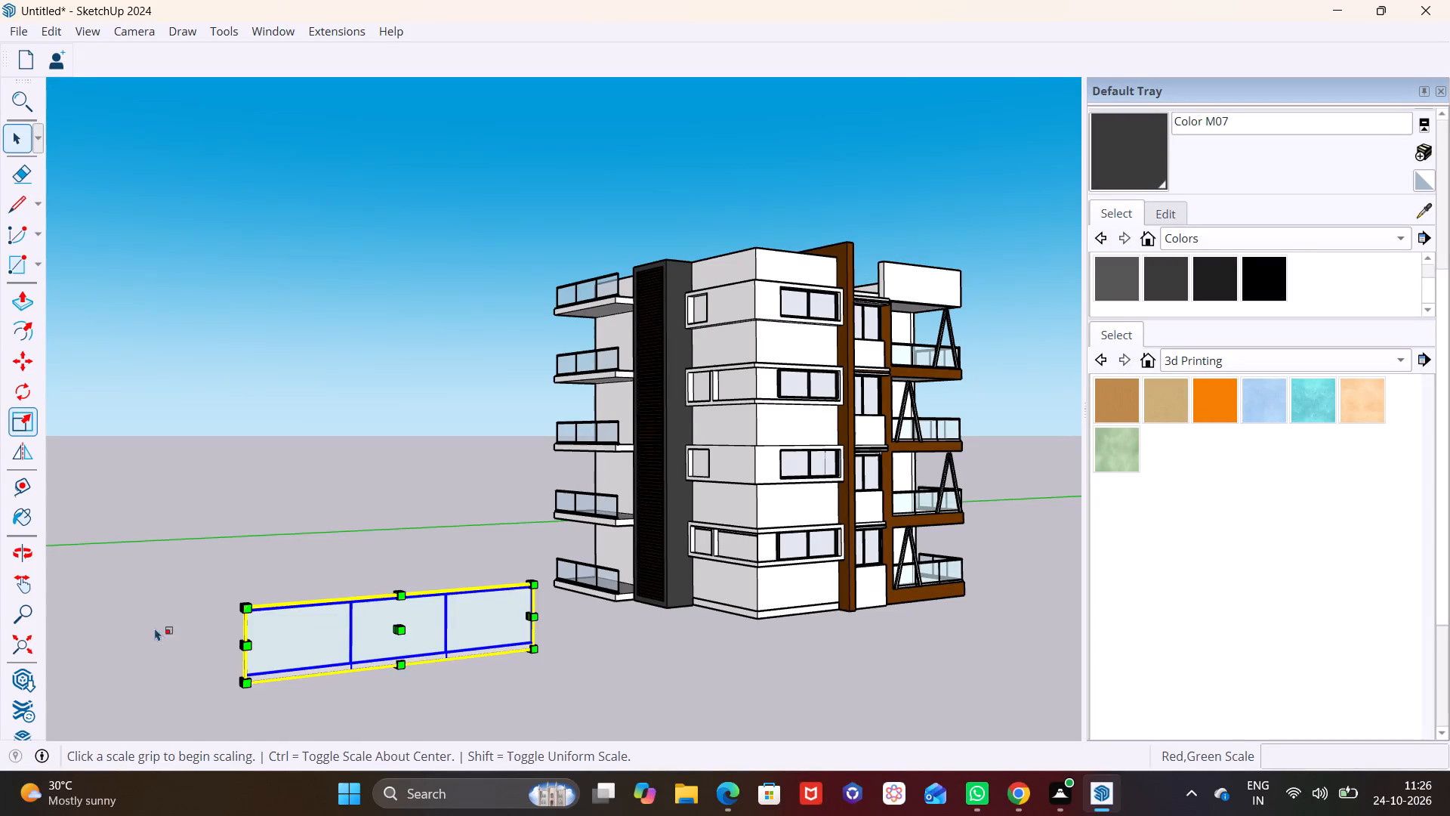
pyautogui.scroll(7, 243, 715)
pyautogui.scroll(-3, 396, 570)
pyautogui.scroll(-8, 406, 490)
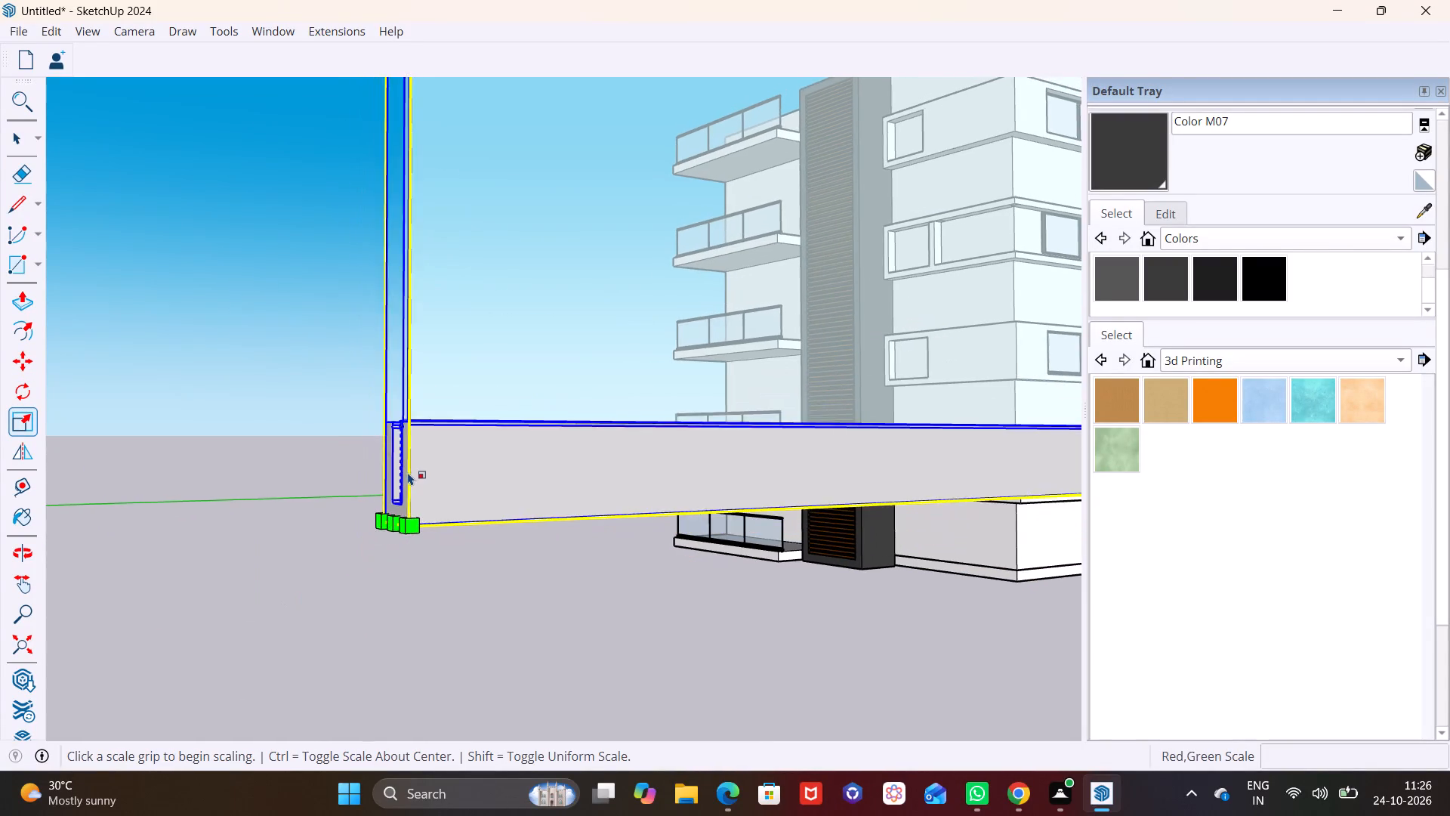
pyautogui.scroll(-16, 408, 472)
pyautogui.keyDown('shift'); pyautogui.moveTo(424, 444); pyautogui.dragTo(307, 592, button='middle'); pyautogui.keyUp('shift')
pyautogui.moveTo(341, 583); pyautogui.dragTo(403, 601, button='middle')
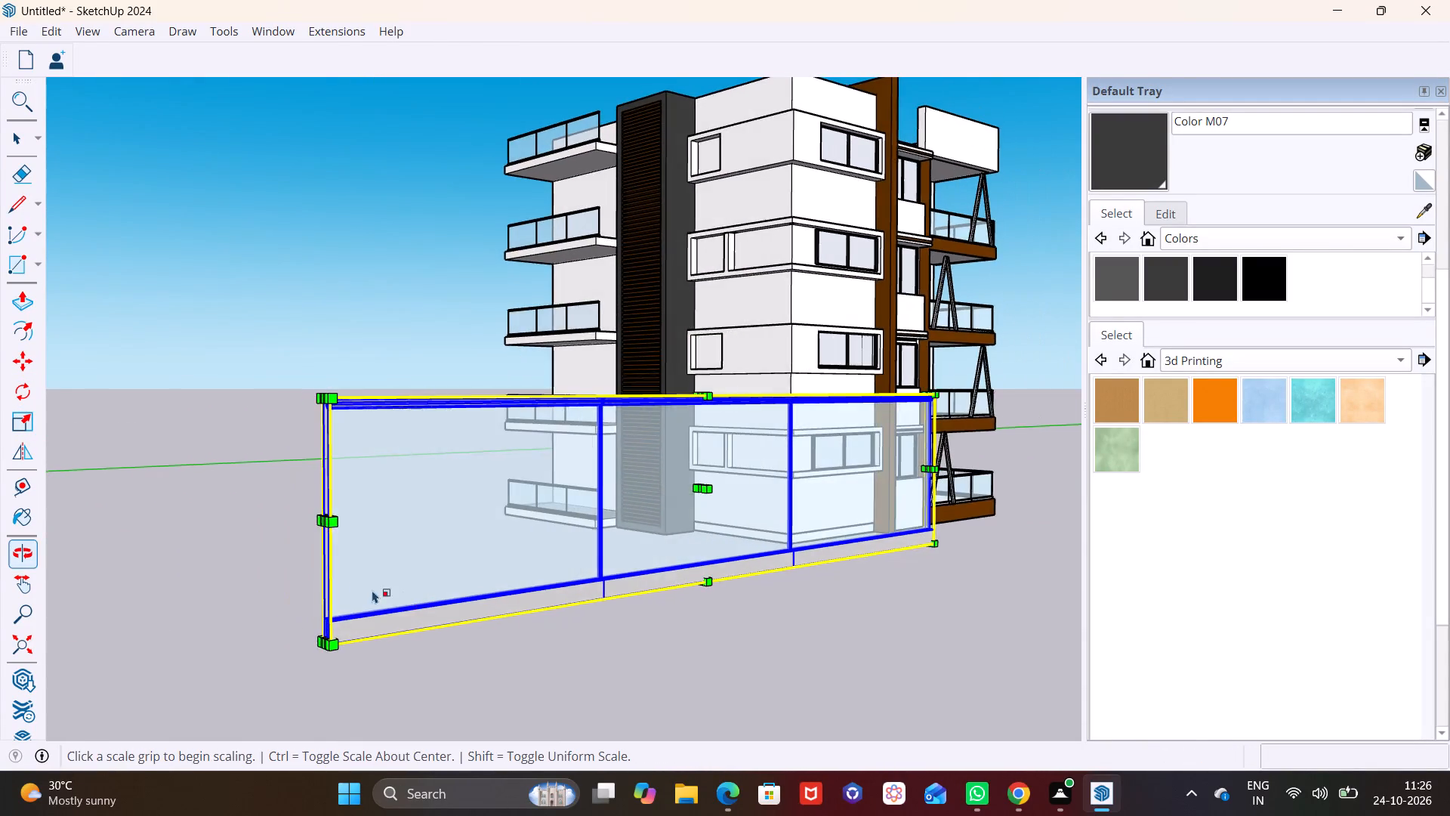
pyautogui.scroll(8, 343, 562)
pyautogui.click(311, 494)
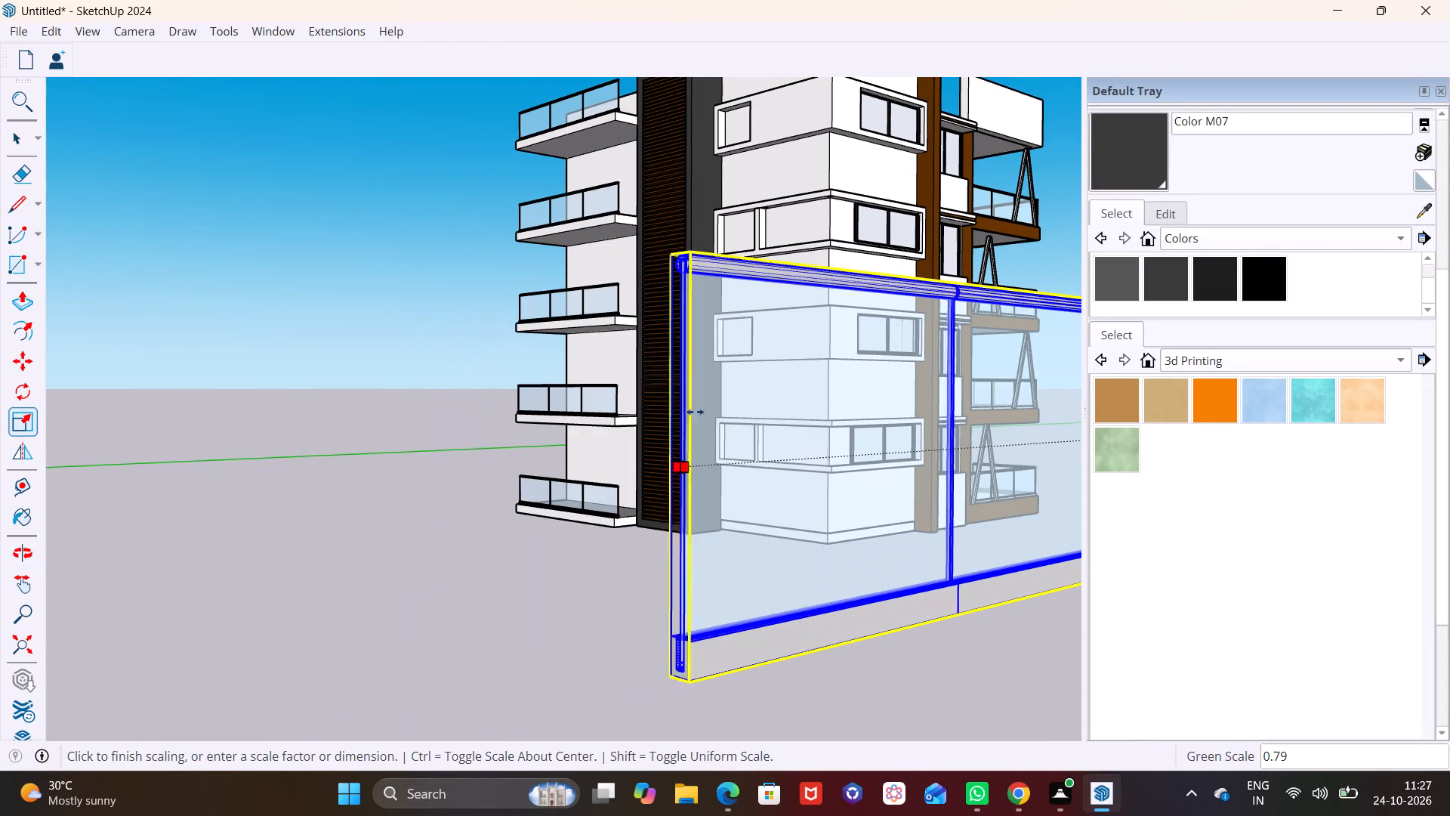
pyautogui.click(829, 405)
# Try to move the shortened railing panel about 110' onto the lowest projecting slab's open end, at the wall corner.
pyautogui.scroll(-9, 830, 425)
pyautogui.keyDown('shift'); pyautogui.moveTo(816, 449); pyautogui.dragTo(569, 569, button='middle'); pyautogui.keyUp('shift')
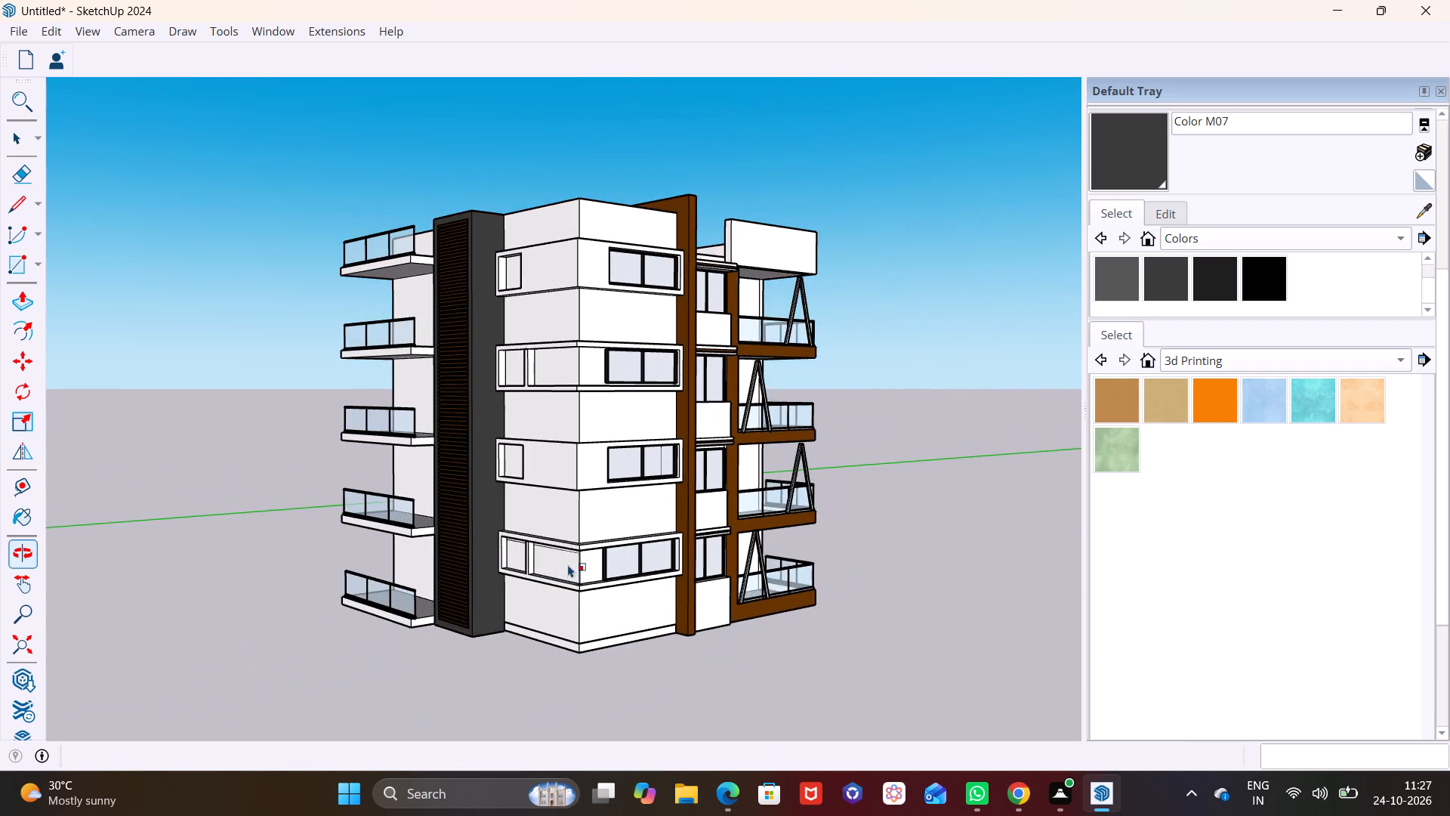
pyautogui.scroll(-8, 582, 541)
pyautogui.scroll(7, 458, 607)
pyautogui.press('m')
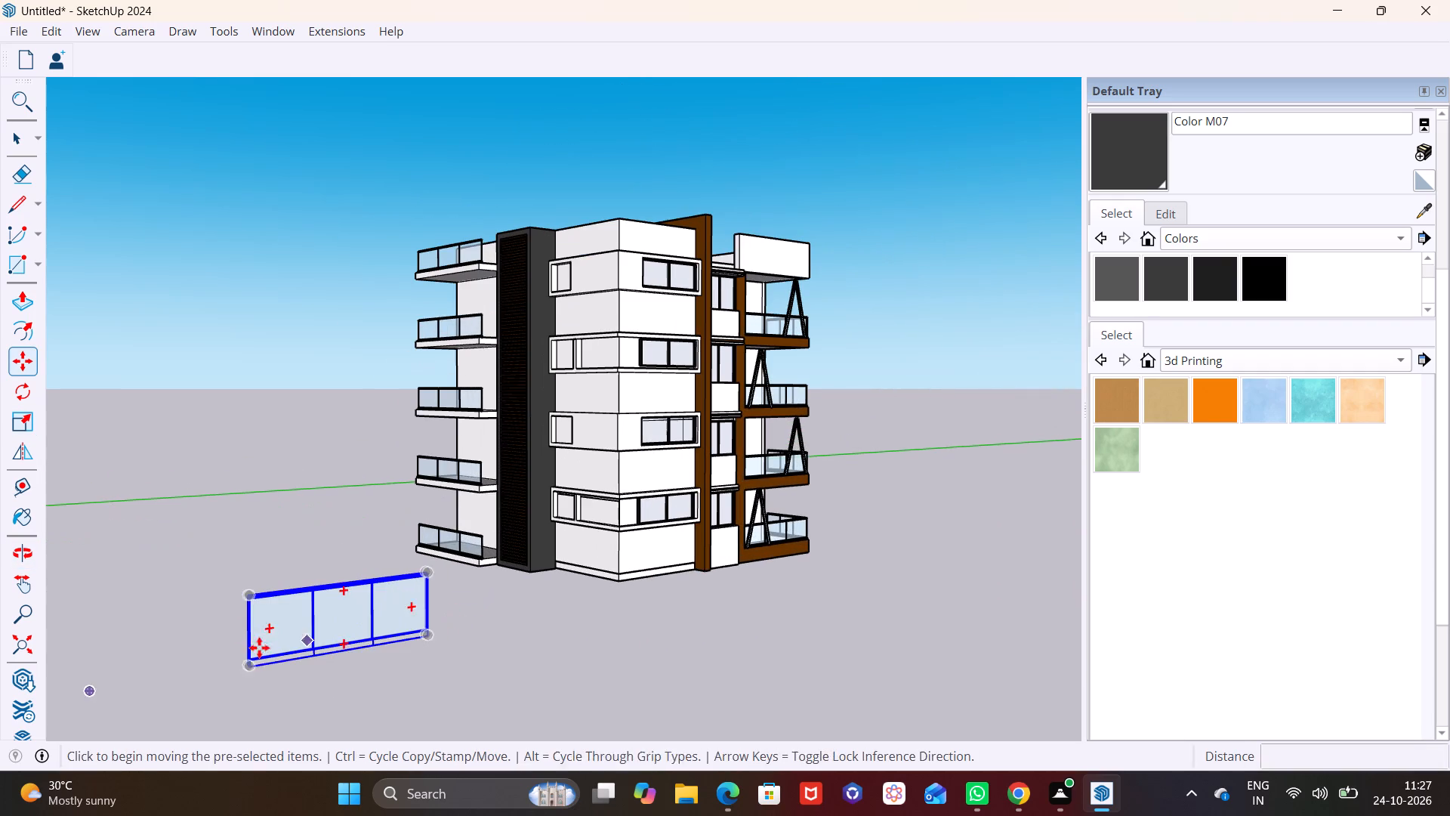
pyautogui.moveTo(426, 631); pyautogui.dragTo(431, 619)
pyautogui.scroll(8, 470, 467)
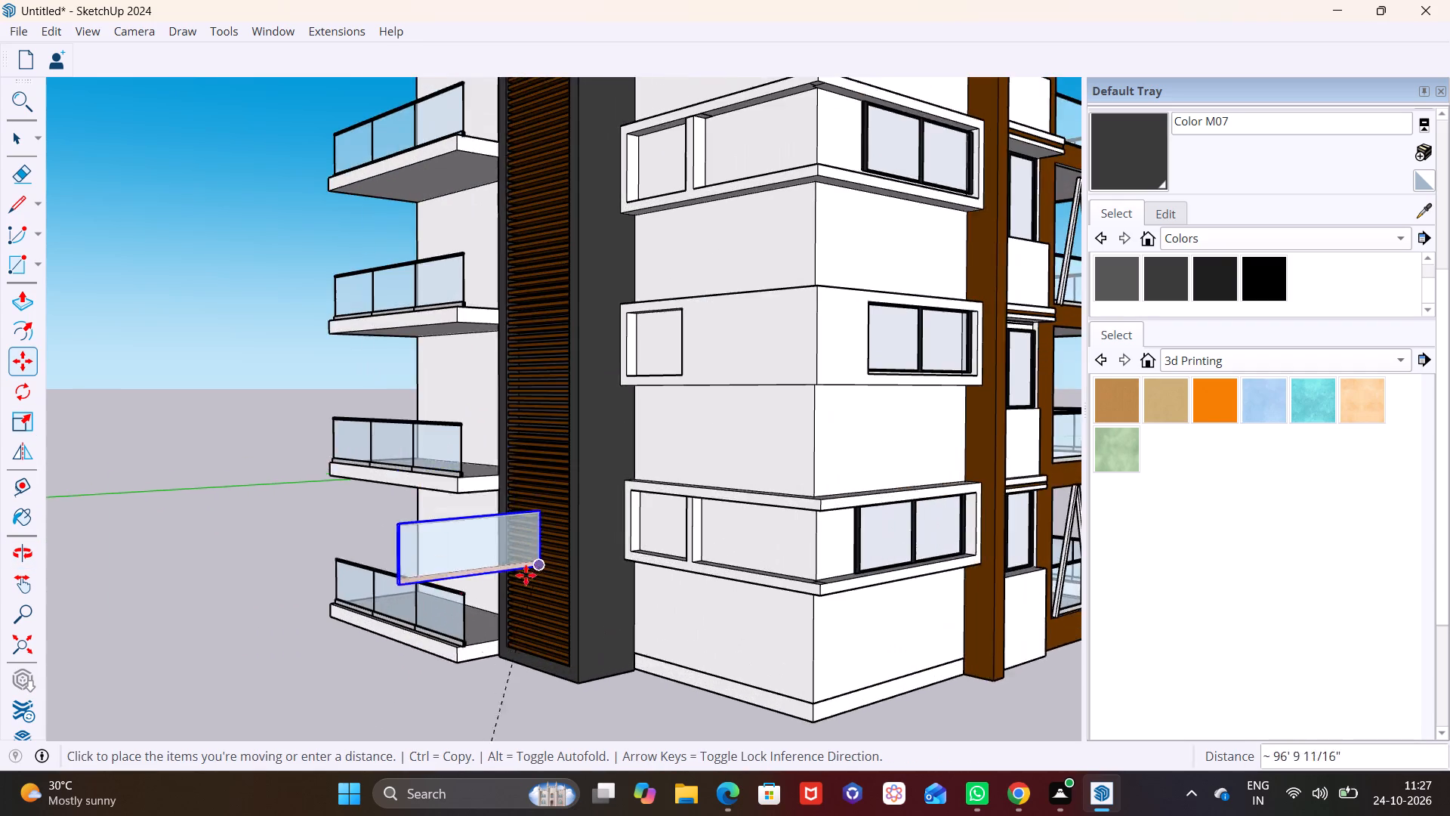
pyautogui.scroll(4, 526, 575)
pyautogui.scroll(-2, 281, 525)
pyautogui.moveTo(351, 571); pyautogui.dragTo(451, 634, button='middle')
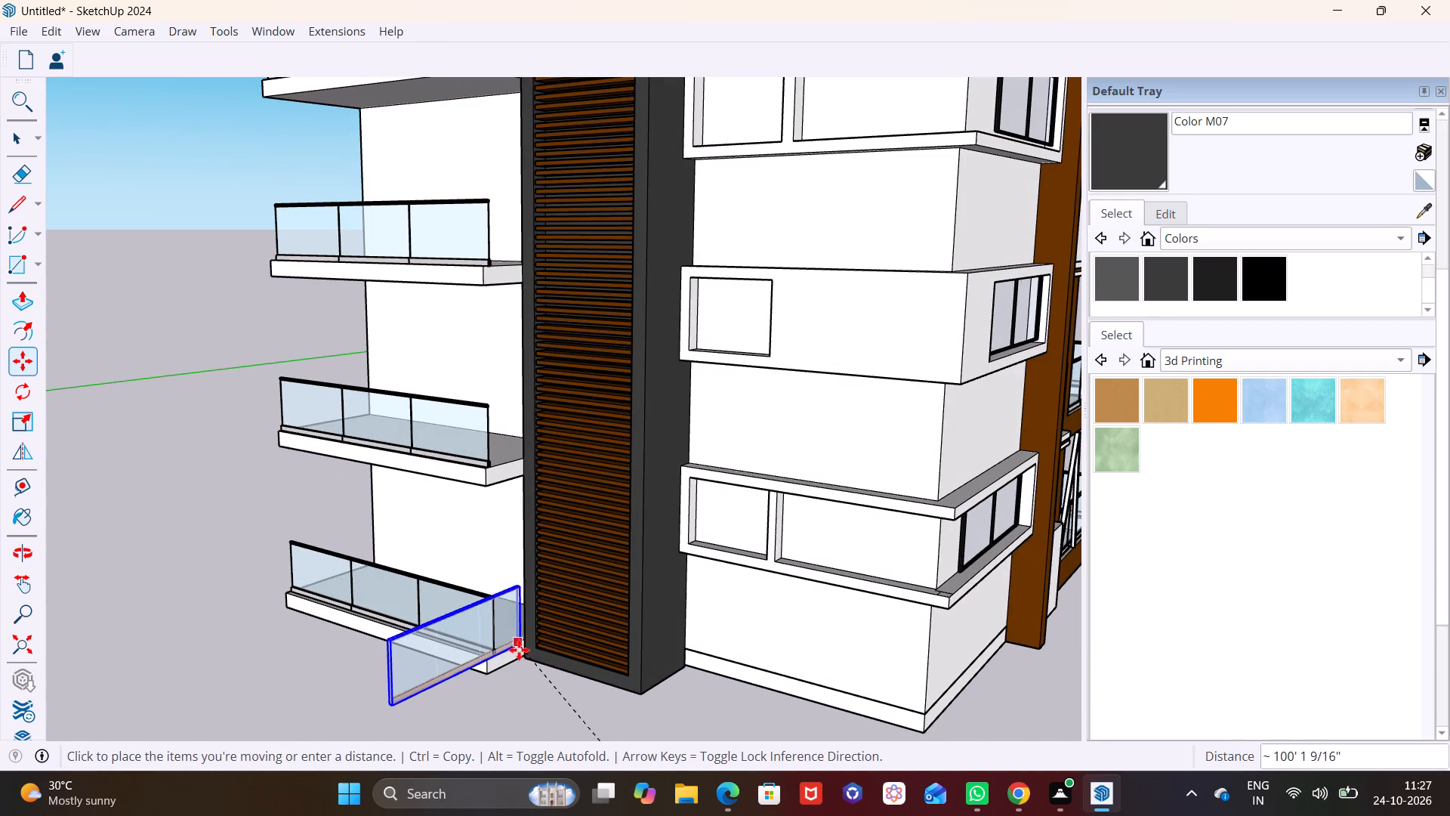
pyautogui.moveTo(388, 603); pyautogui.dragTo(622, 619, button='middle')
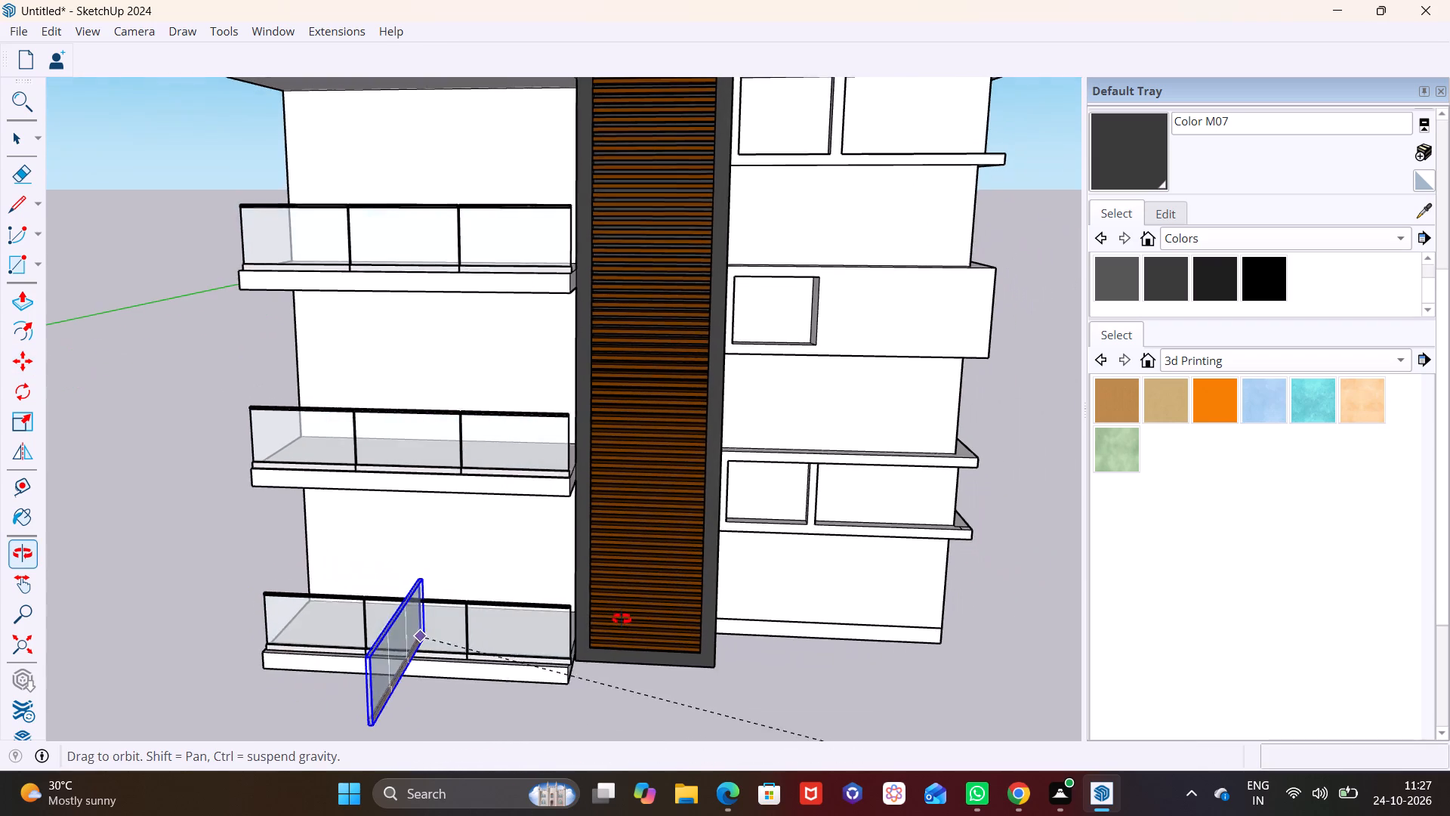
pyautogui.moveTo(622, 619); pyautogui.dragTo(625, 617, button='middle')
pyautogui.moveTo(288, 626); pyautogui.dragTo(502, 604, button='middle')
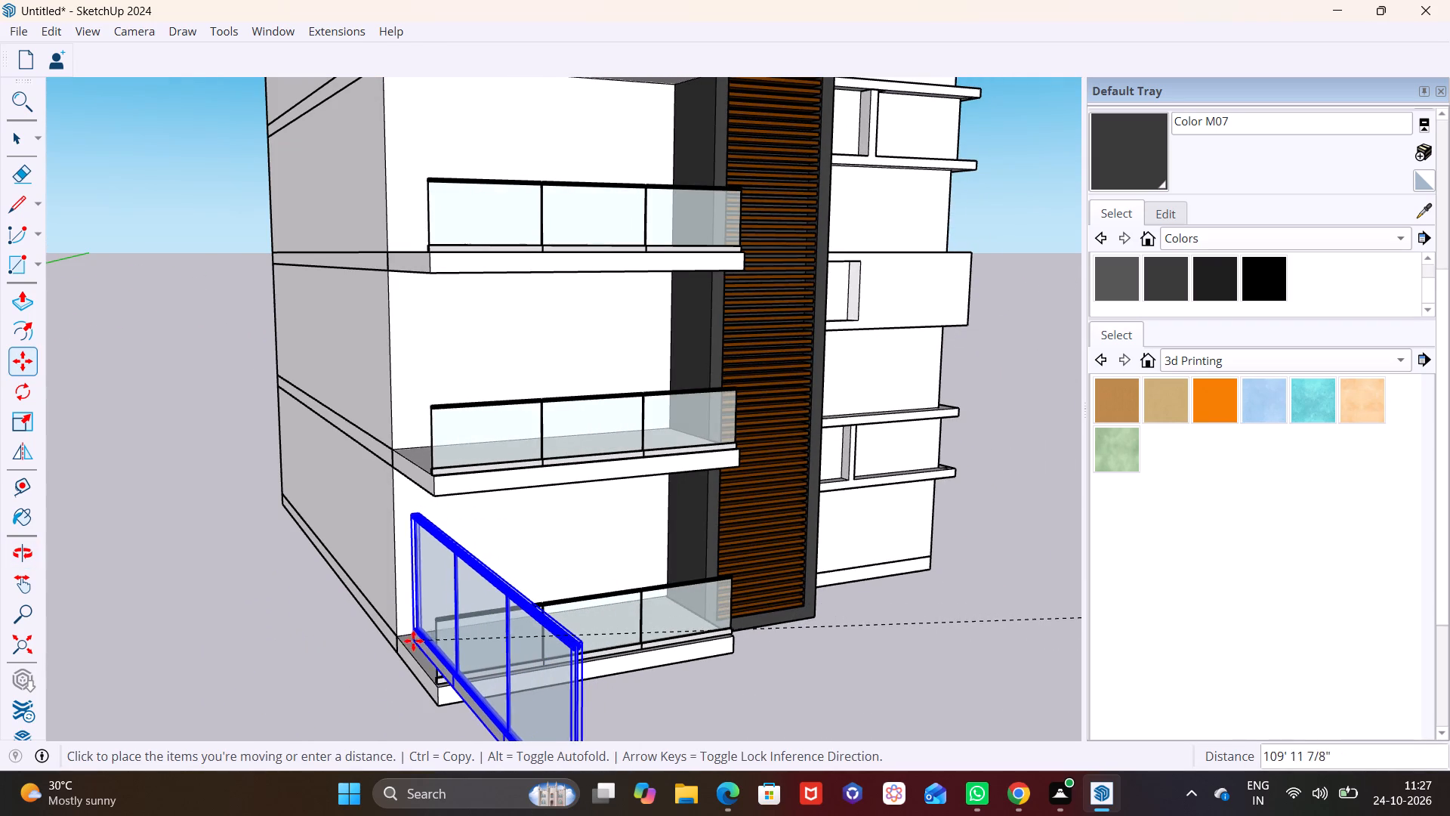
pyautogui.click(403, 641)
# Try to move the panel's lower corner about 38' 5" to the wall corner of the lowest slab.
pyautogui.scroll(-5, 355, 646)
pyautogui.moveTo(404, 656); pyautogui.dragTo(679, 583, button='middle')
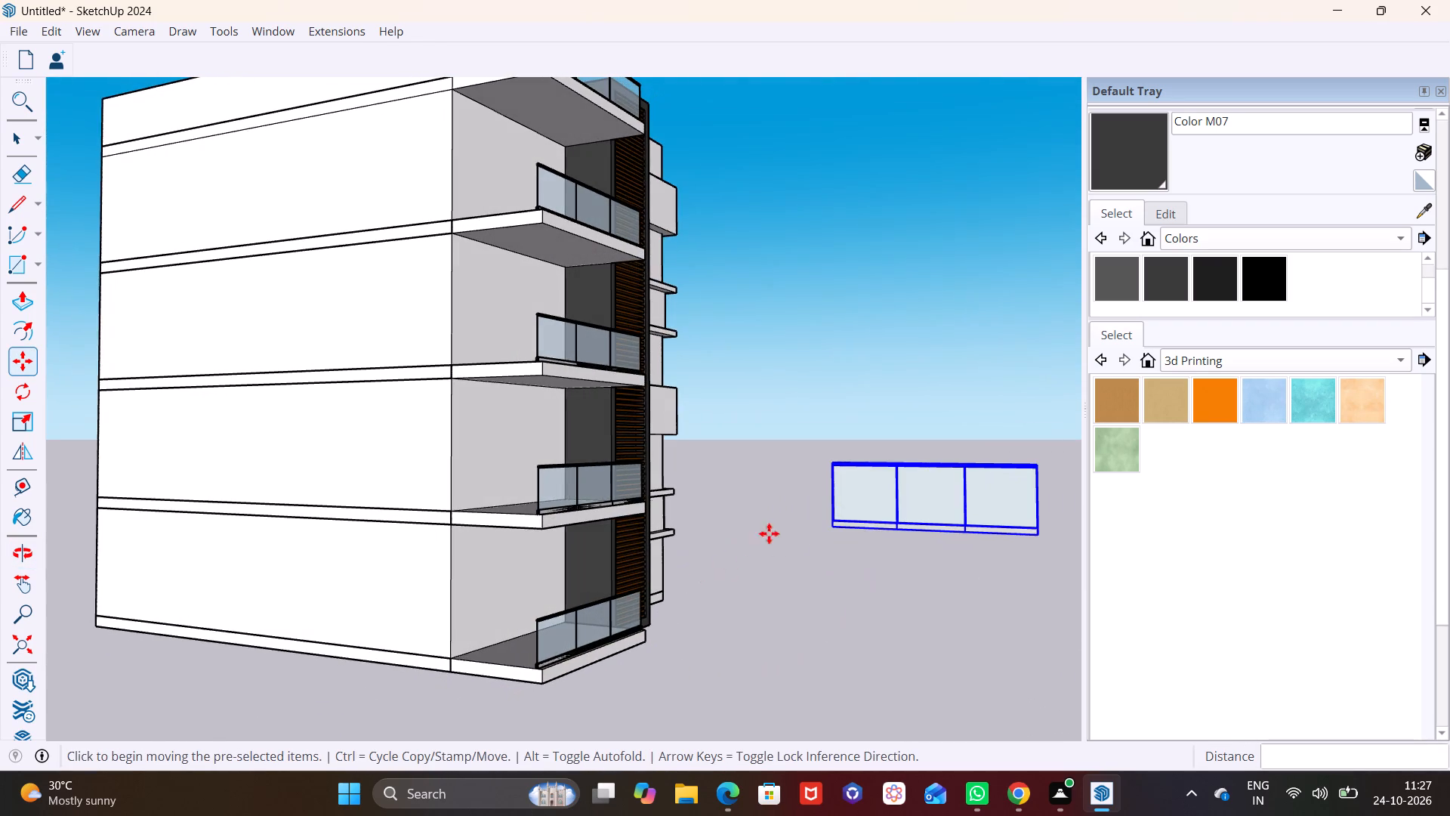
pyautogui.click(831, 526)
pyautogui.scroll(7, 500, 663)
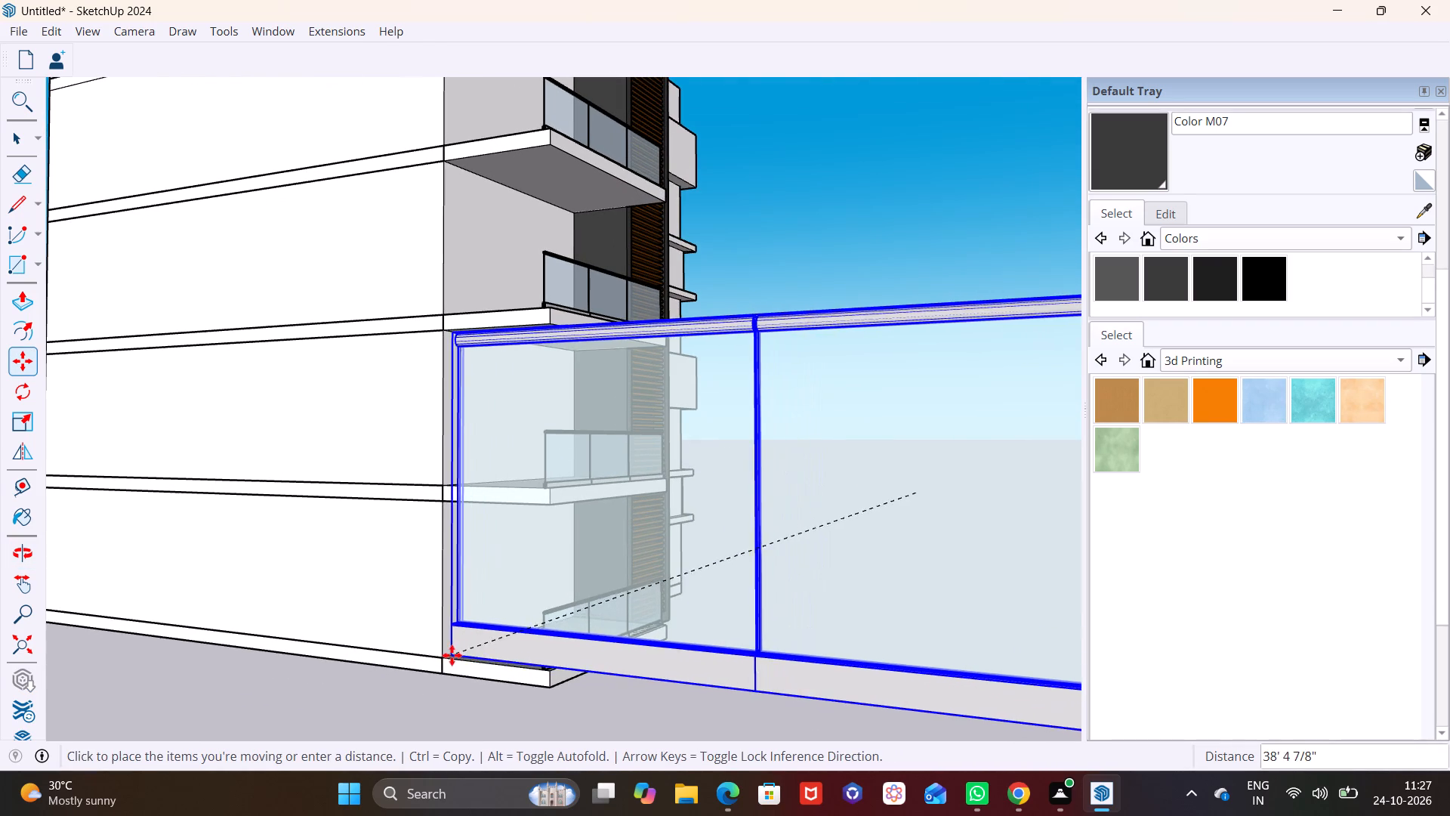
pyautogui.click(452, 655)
# Move the panel by its lower corner about 56' 10" onto the lowest slab's open end, beside the wall corner.
pyautogui.scroll(-19, 479, 629)
pyautogui.moveTo(556, 648); pyautogui.dragTo(705, 612, button='middle')
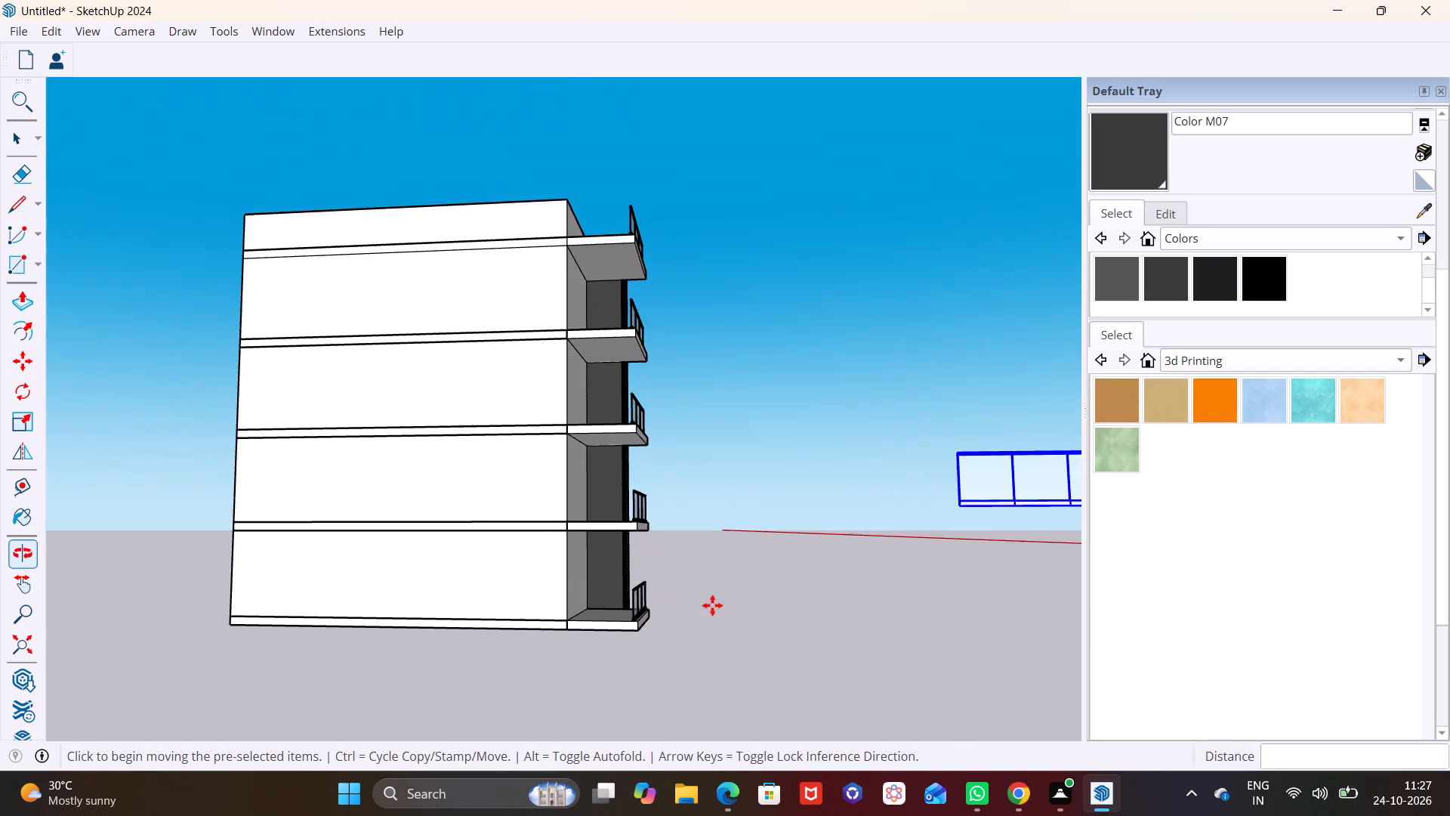
pyautogui.click(957, 505)
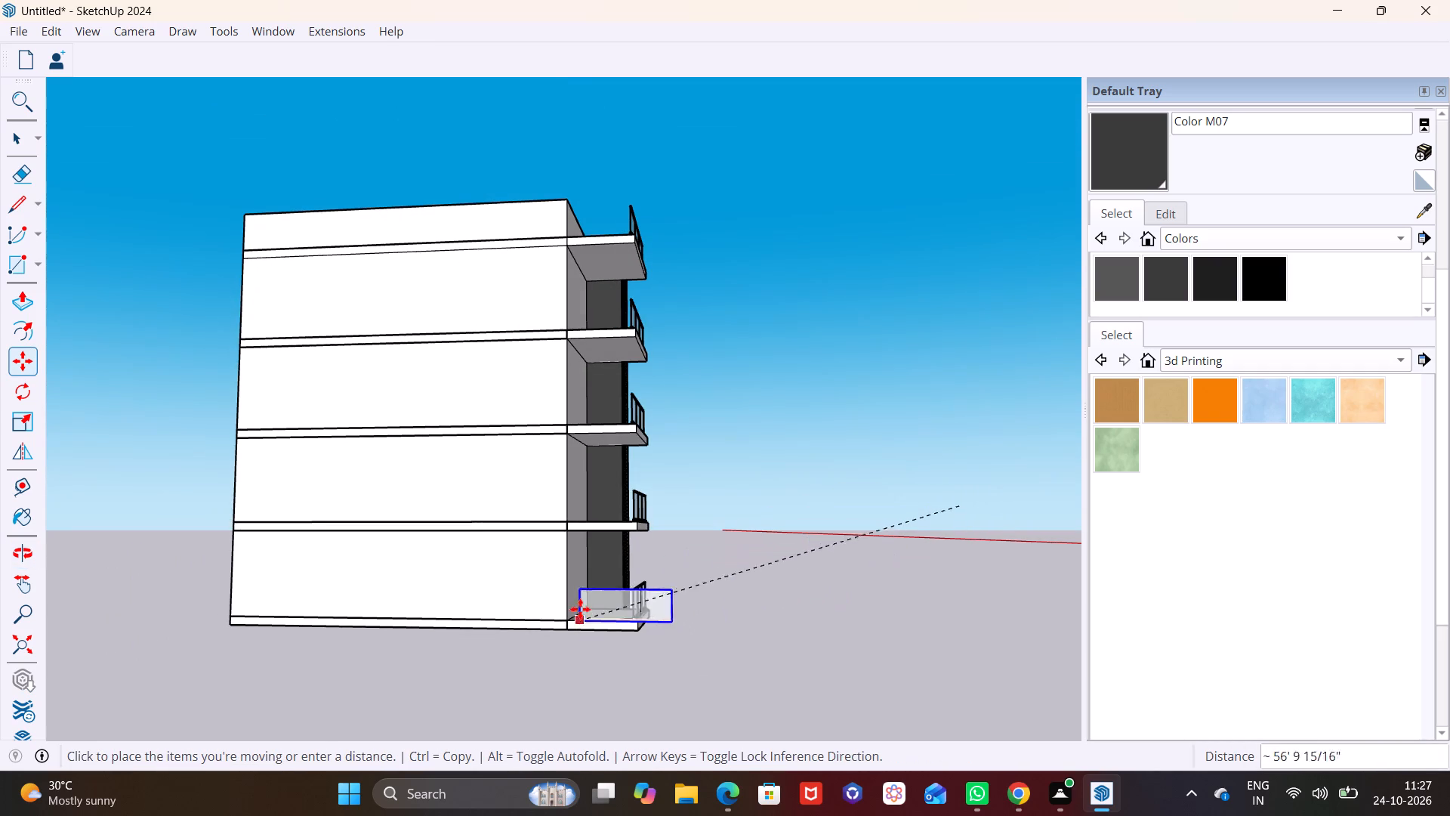
pyautogui.click(575, 613)
# Align the panel's lower wall-side corner with the top edge of the lowest slab's open end.
pyautogui.scroll(1, 694, 625)
pyautogui.moveTo(695, 625); pyautogui.dragTo(420, 706, button='middle')
pyautogui.scroll(4, 400, 668)
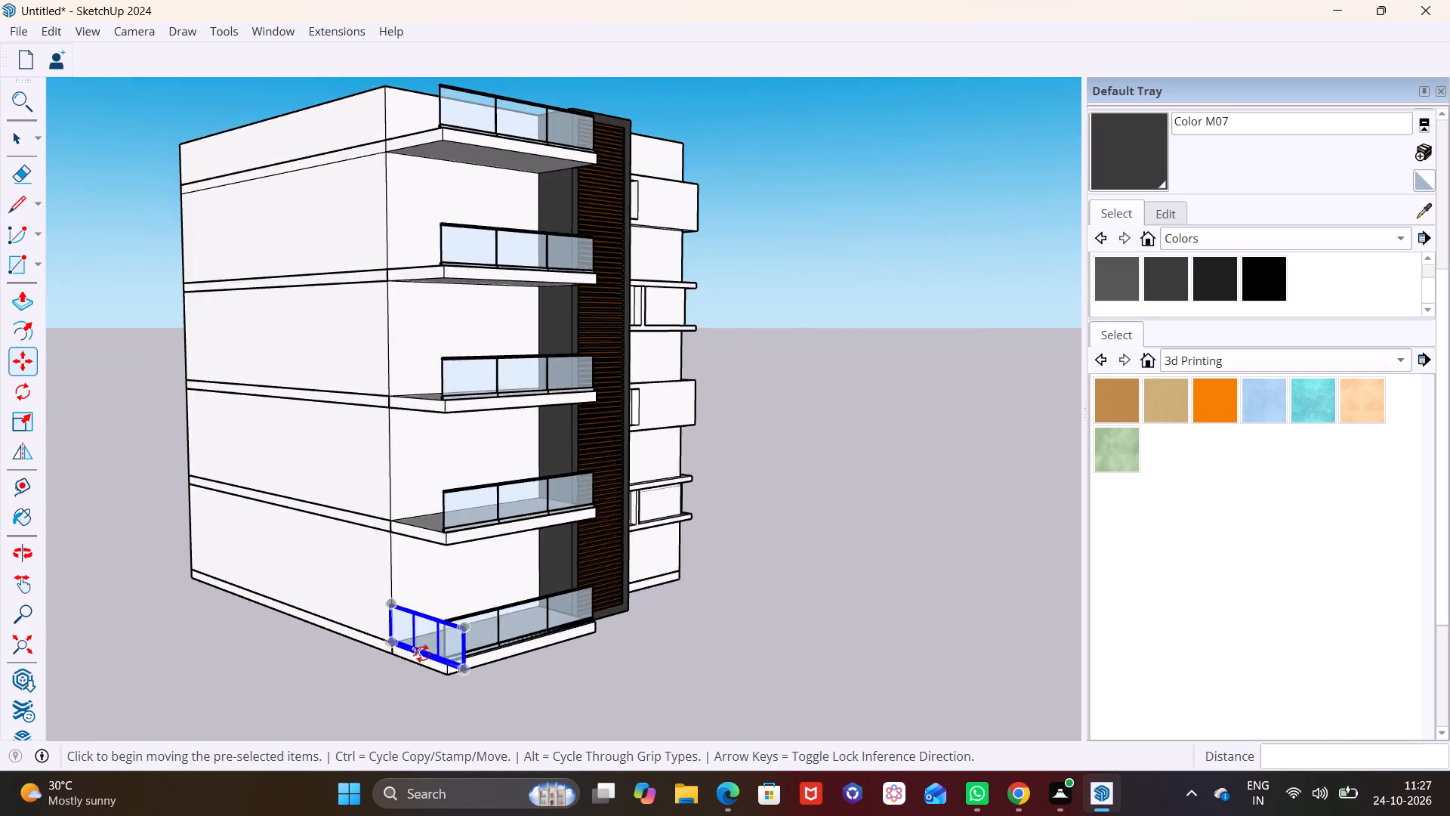
pyautogui.scroll(13, 422, 654)
pyautogui.moveTo(385, 644); pyautogui.dragTo(564, 533, button='middle')
pyautogui.moveTo(687, 573); pyautogui.dragTo(467, 641, button='middle')
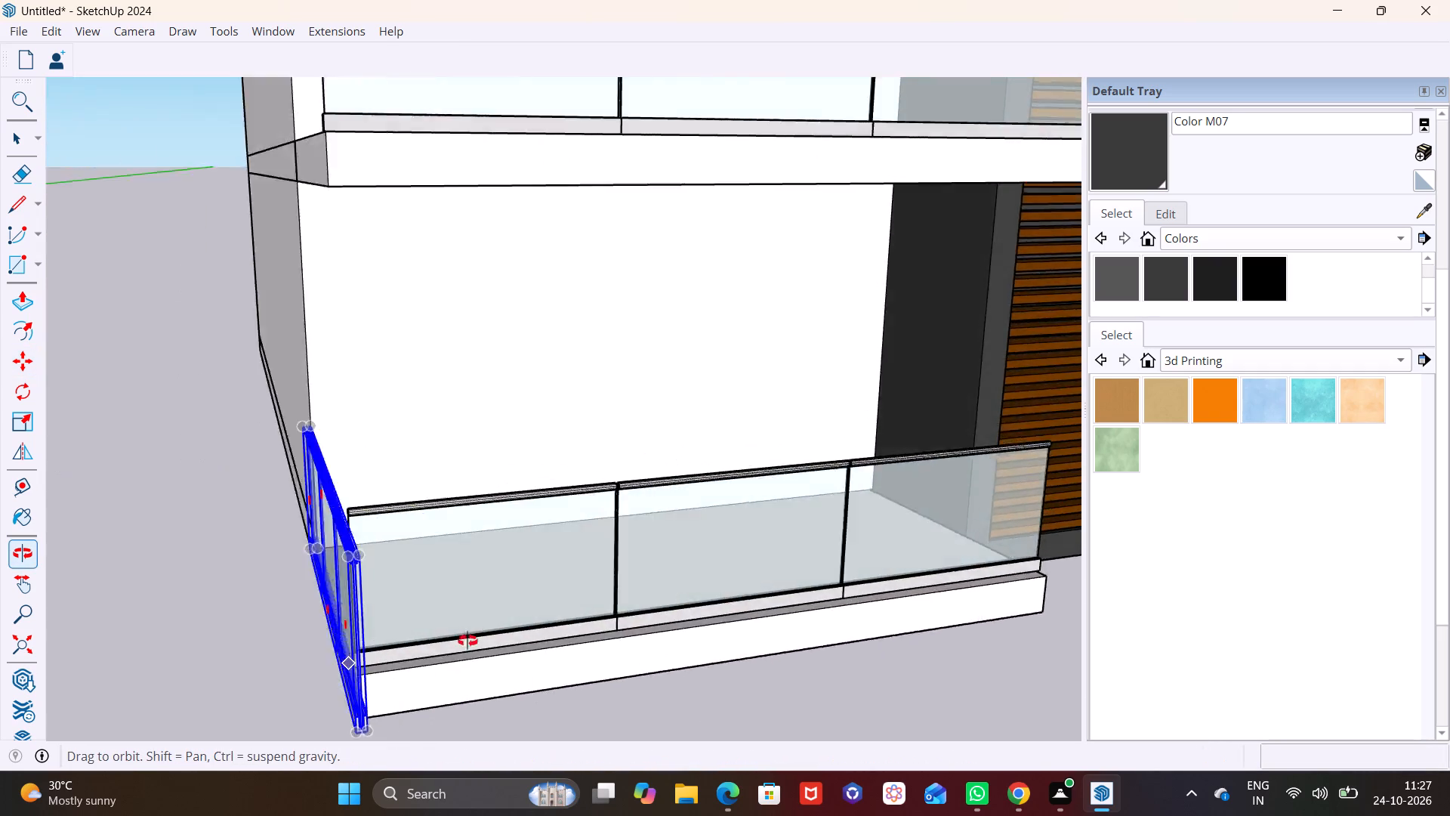
pyautogui.moveTo(467, 641); pyautogui.dragTo(743, 622, button='middle')
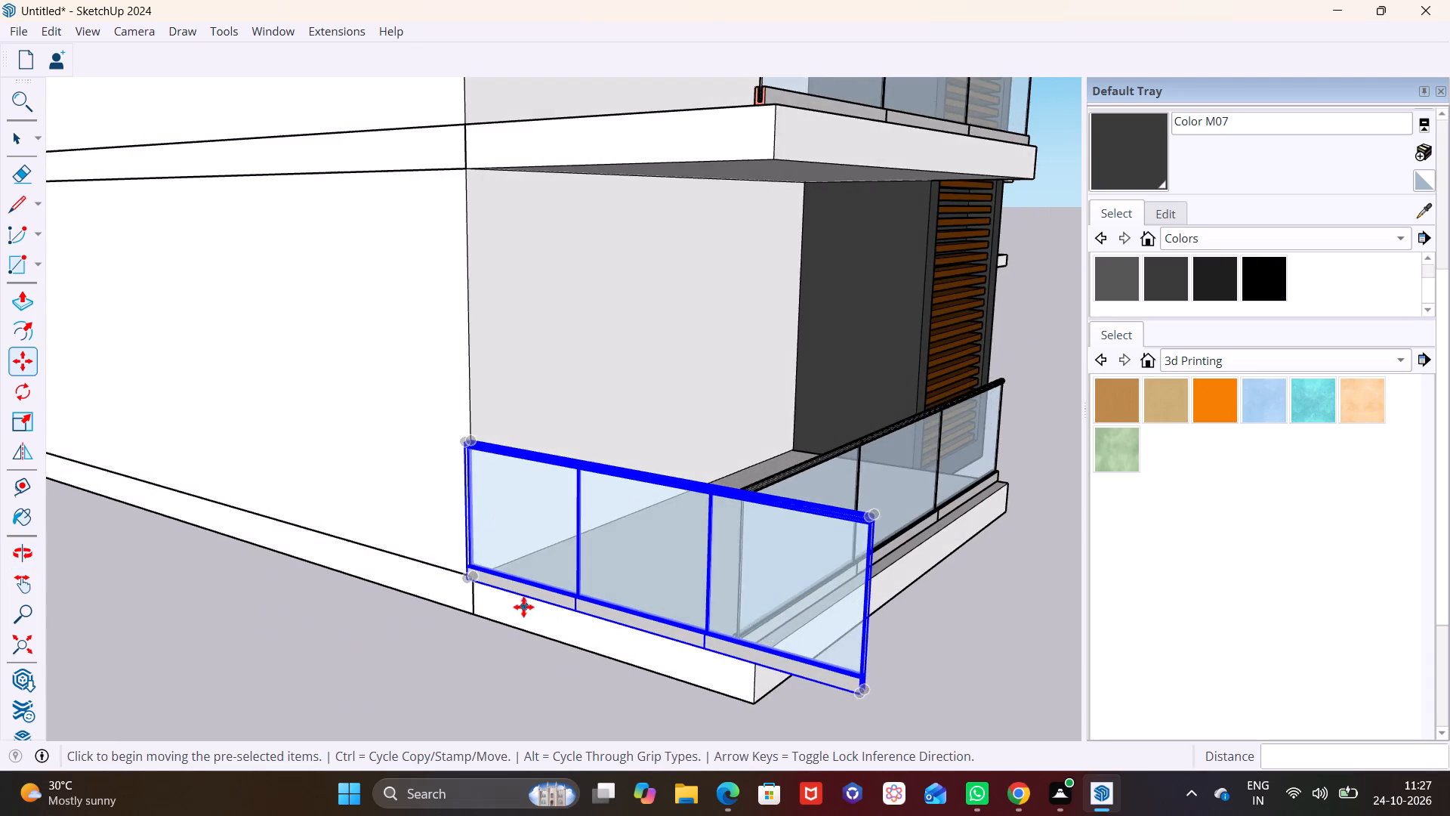
pyautogui.scroll(10, 510, 595)
pyautogui.click(478, 607)
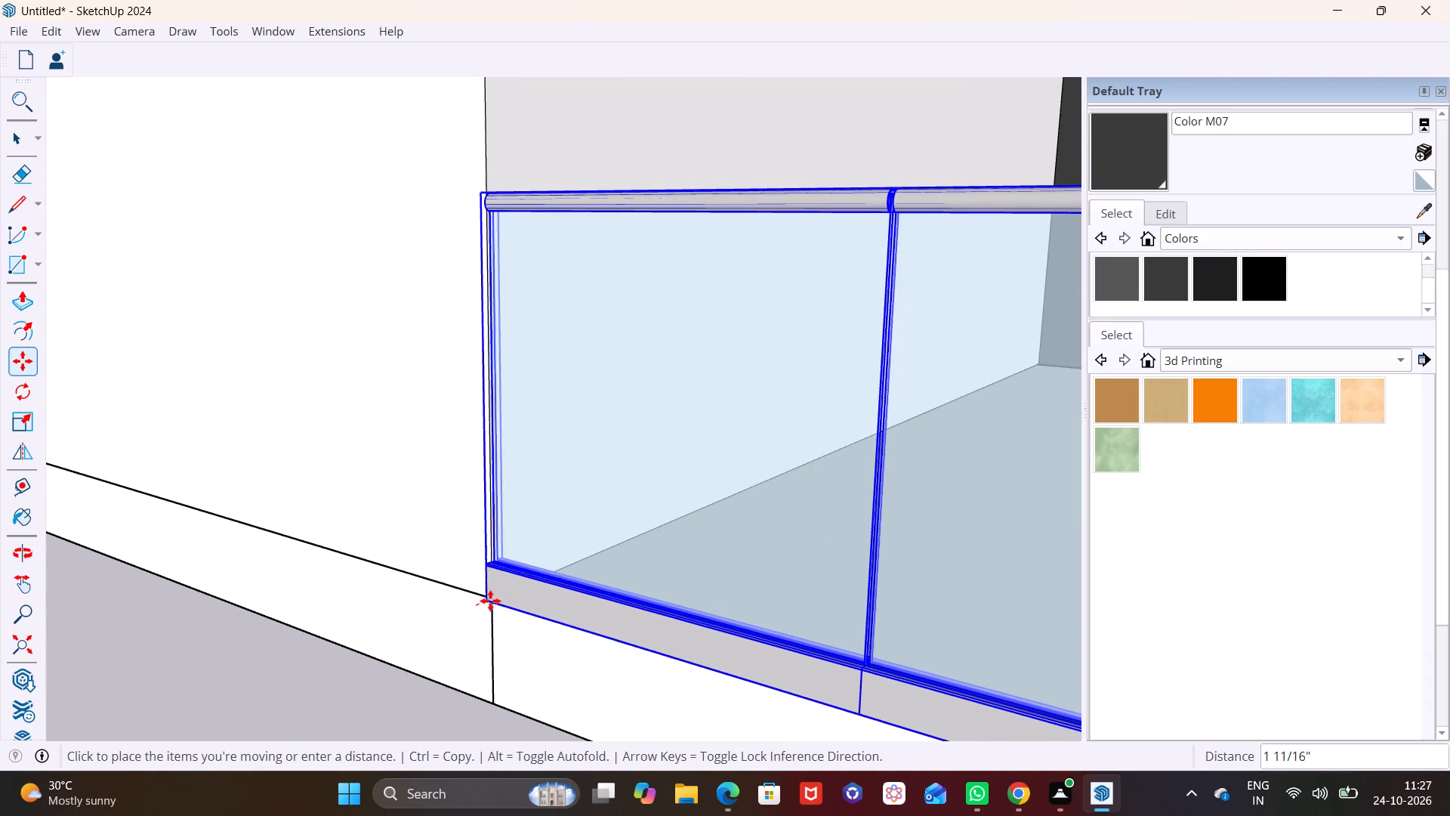
pyautogui.click(504, 592)
# Nudge the panel slightly so that it sits just inside the lowest slab's end edge.
pyautogui.scroll(-7, 416, 589)
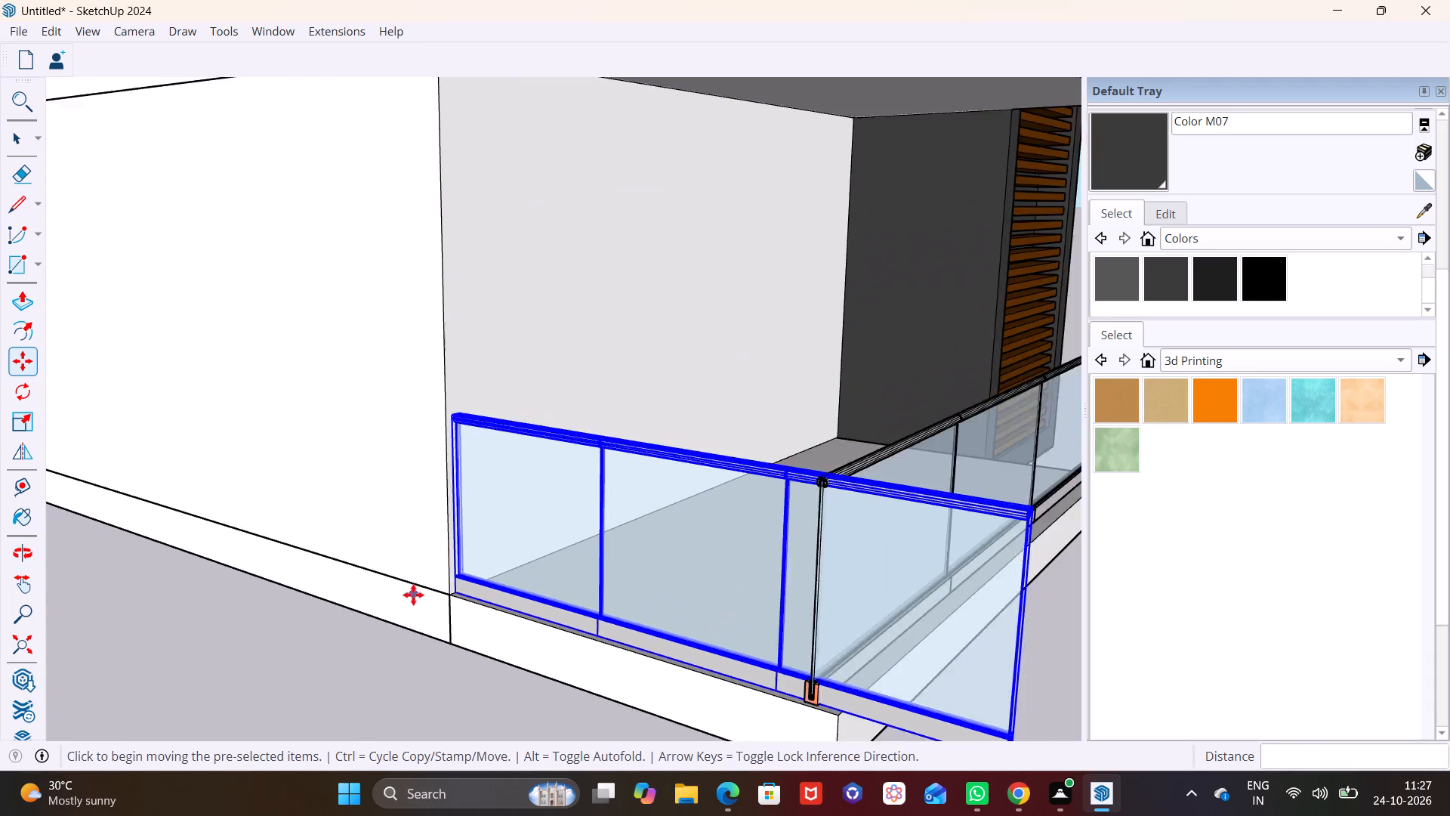
pyautogui.scroll(-10, 413, 595)
pyautogui.keyDown('shift'); pyautogui.moveTo(455, 617); pyautogui.dragTo(409, 536, button='middle'); pyautogui.keyUp('shift')
pyautogui.scroll(8, 450, 522)
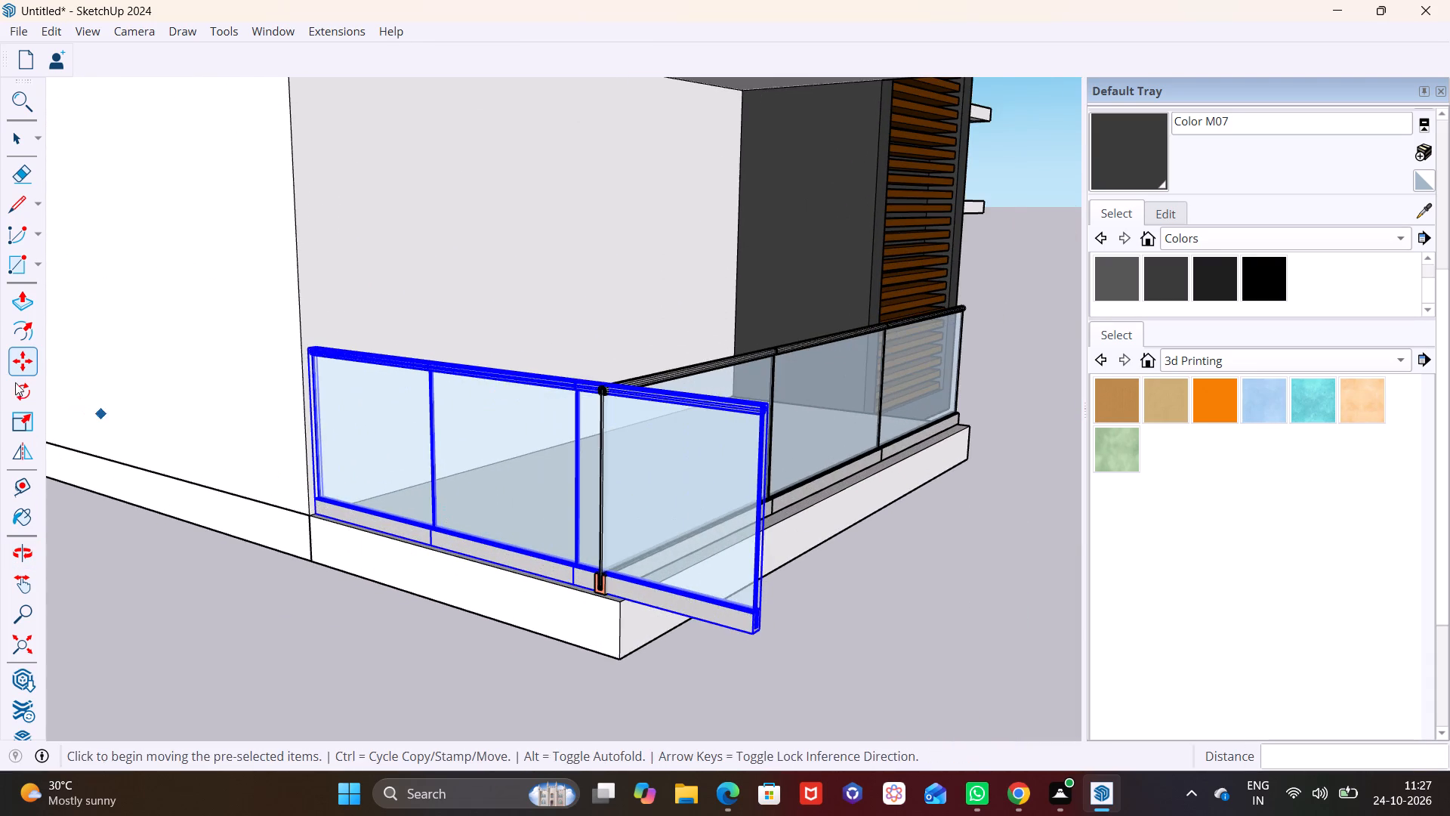
pyautogui.moveTo(55, 449); pyautogui.dragTo(32, 366)
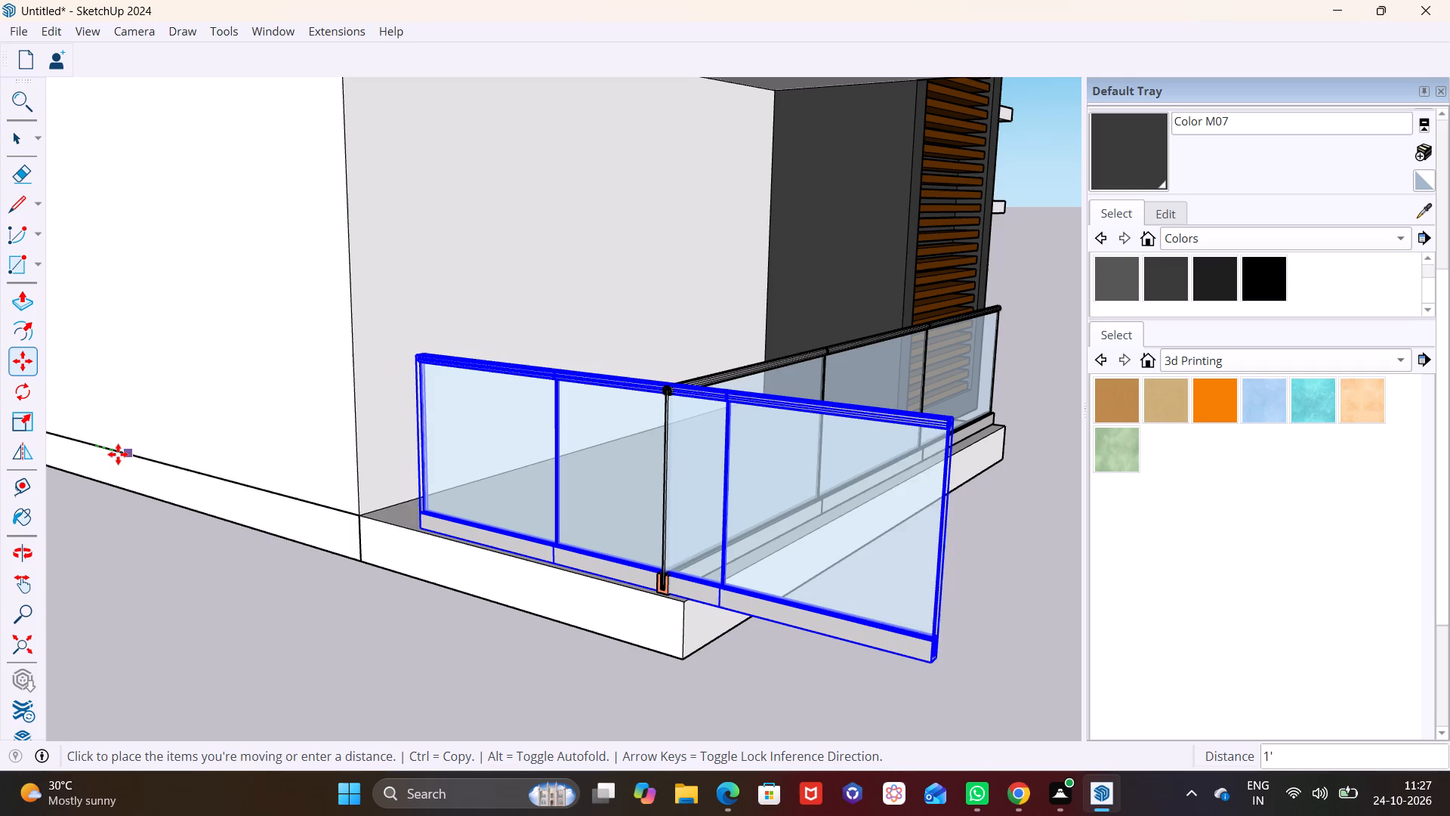
pyautogui.click(99, 437)
pyautogui.press('space')
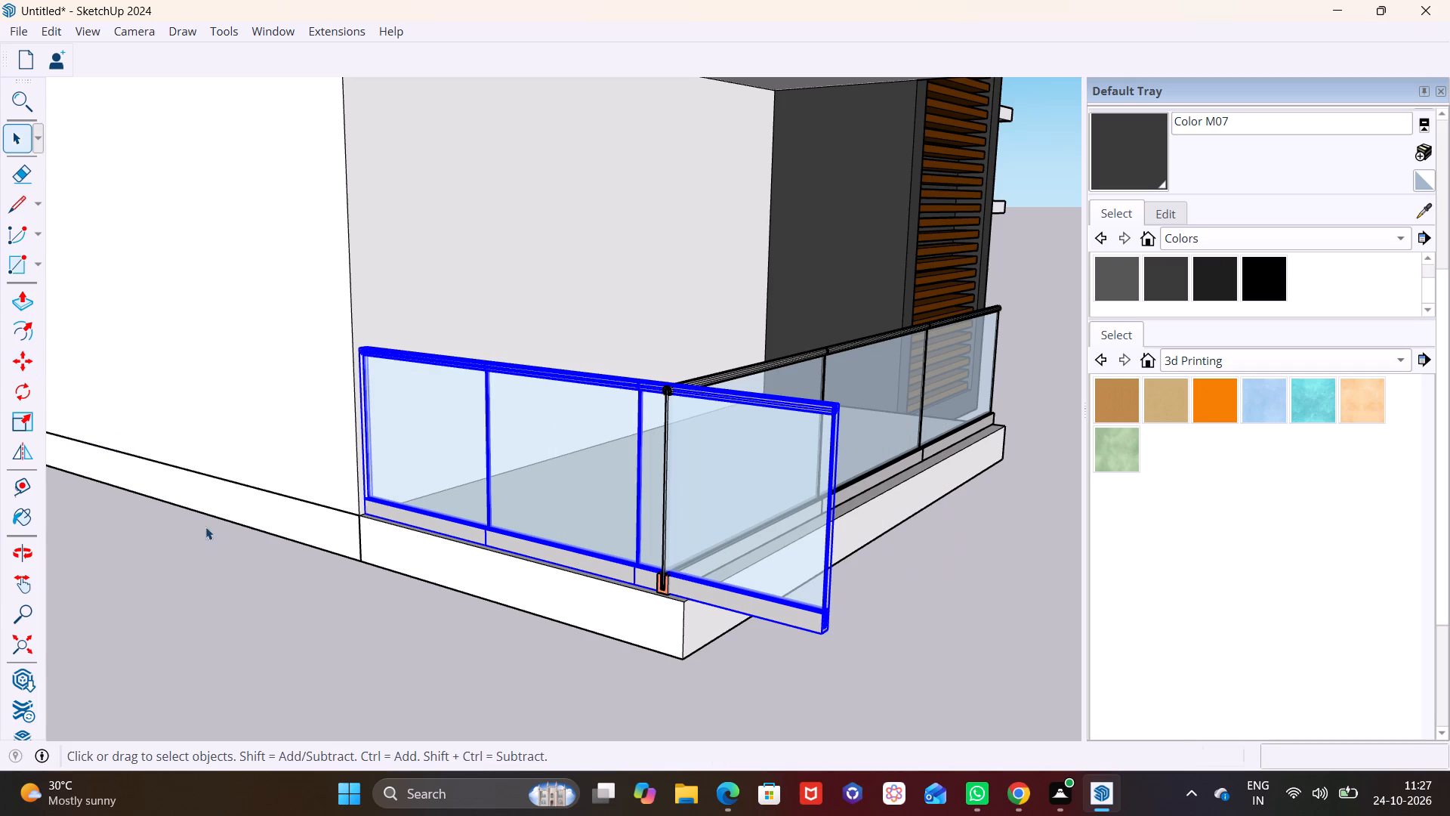
# Scale the end panel's length by about 0.73 so it meets the front railing at the slab's corner.
pyautogui.click(225, 563)
pyautogui.moveTo(410, 541); pyautogui.dragTo(243, 544, button='middle')
pyautogui.moveTo(245, 545); pyautogui.dragTo(355, 540, button='middle')
pyautogui.click(527, 606)
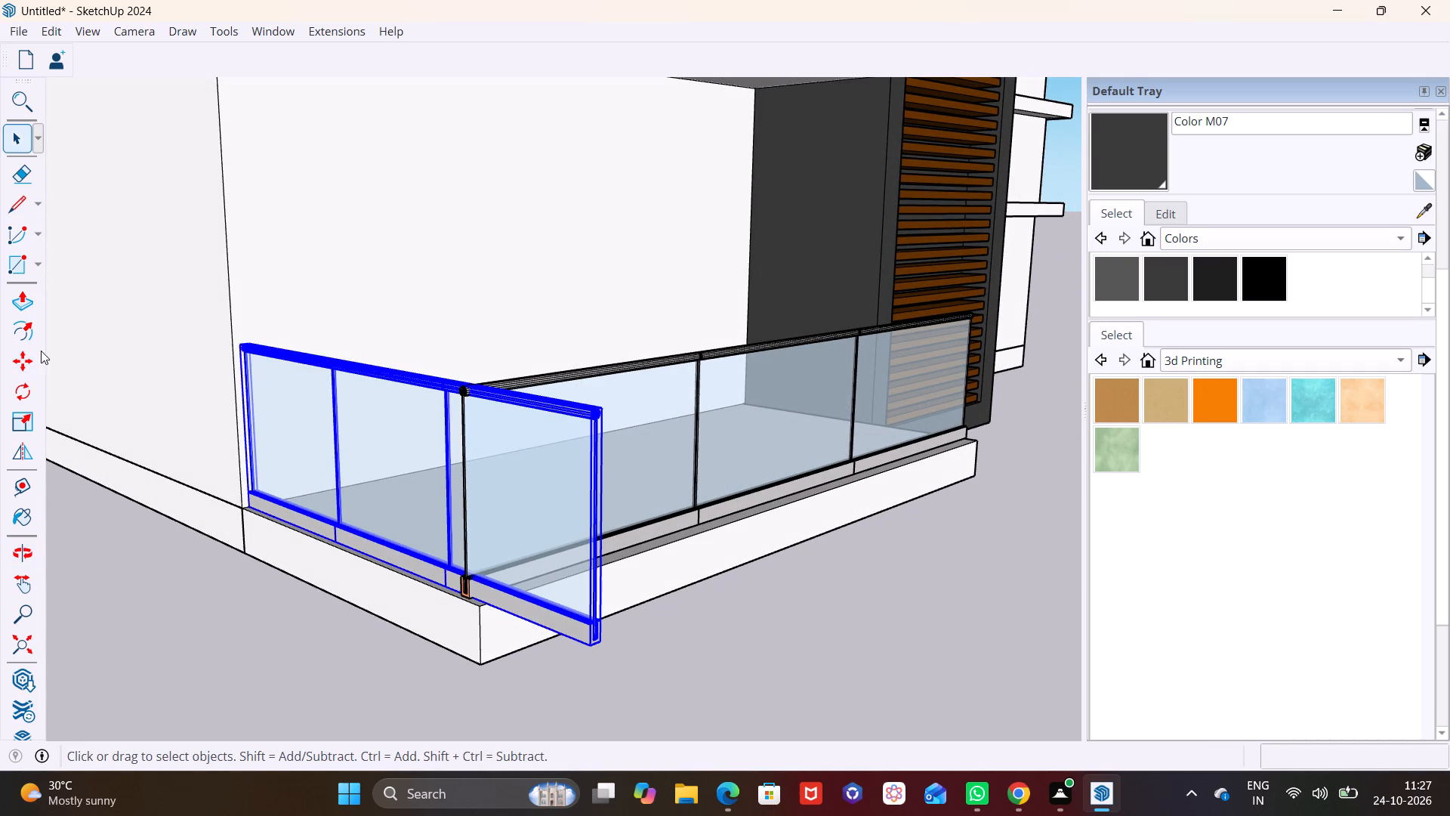
pyautogui.click(14, 422)
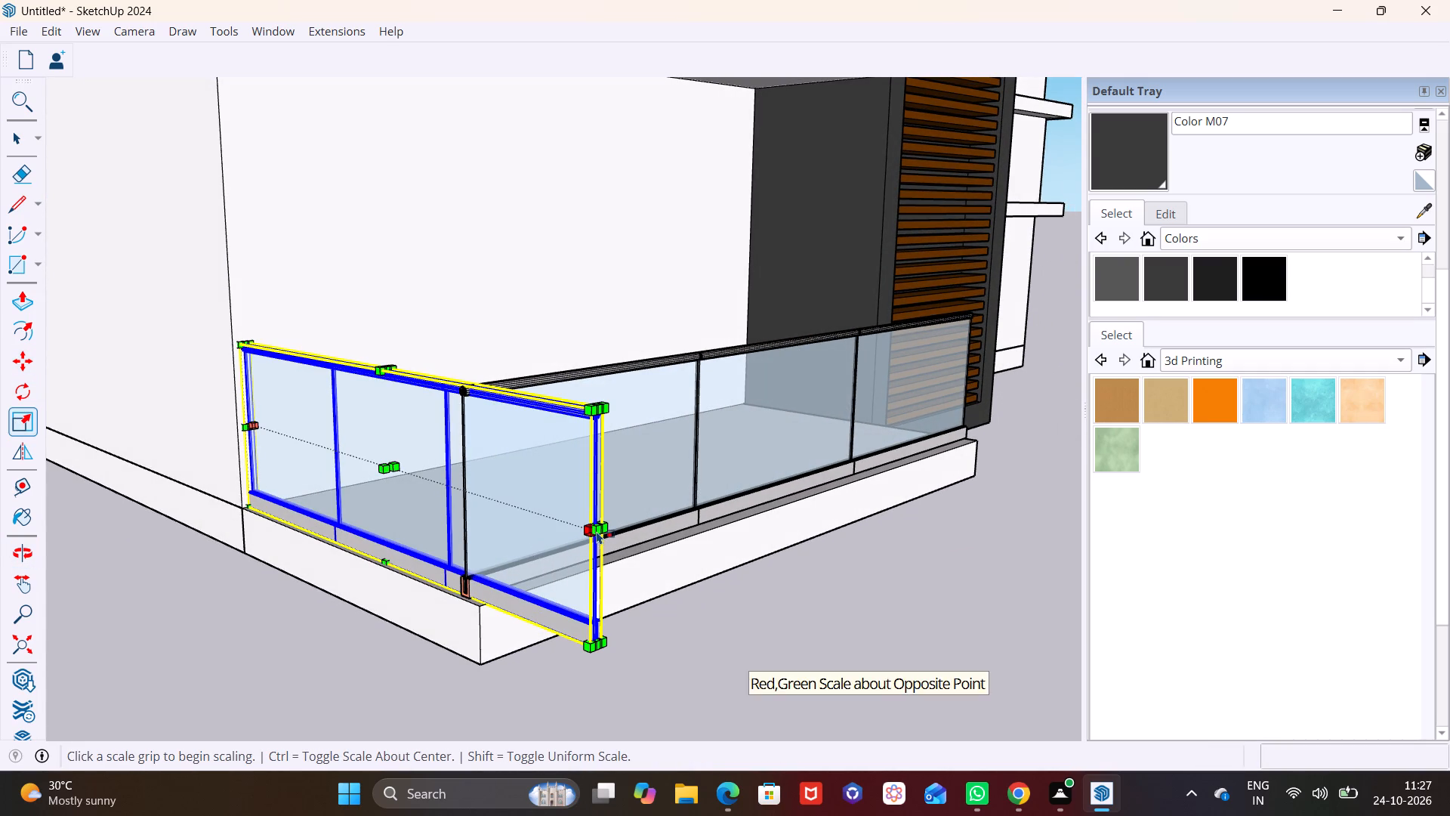
pyautogui.click(600, 531)
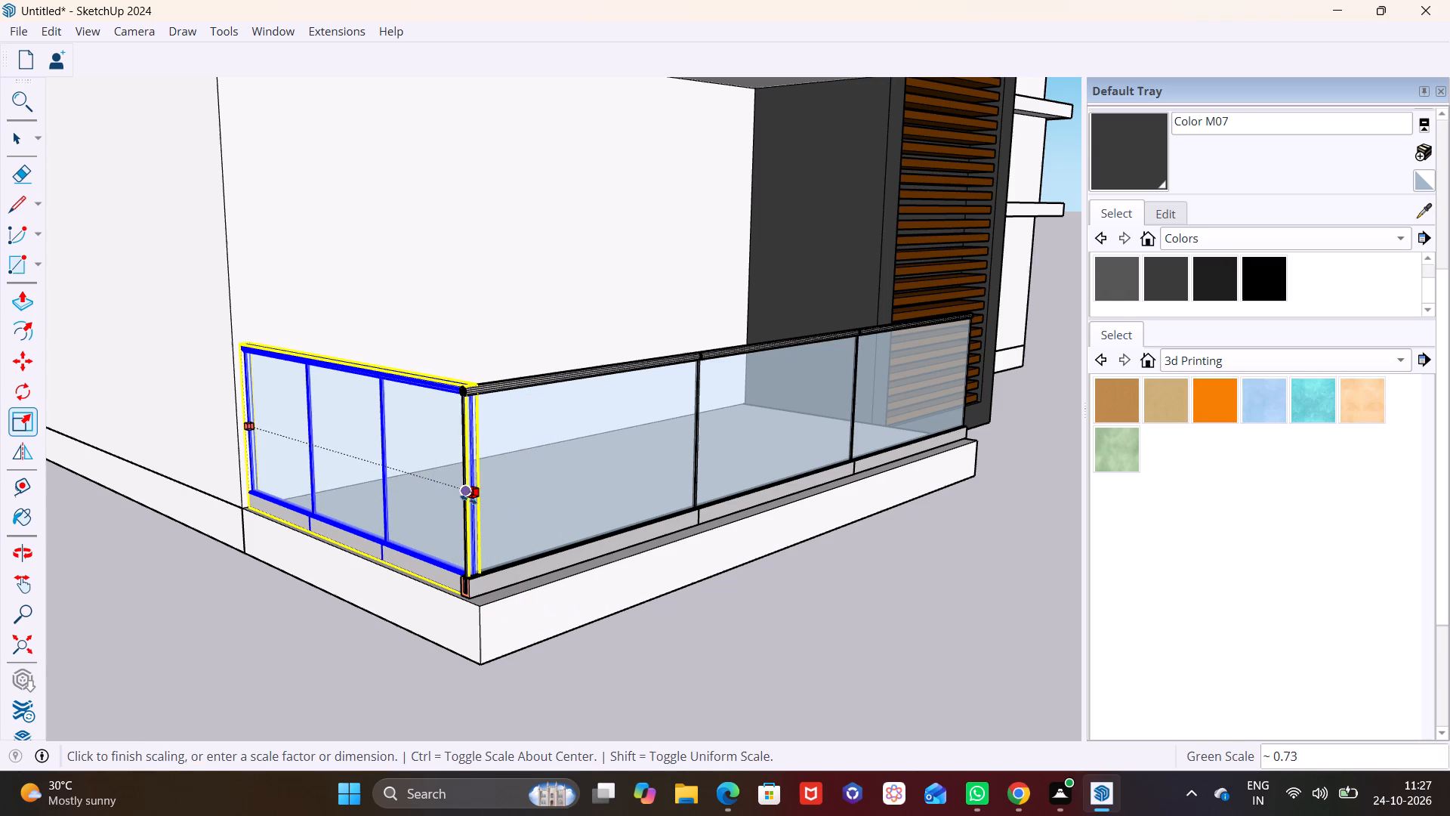
pyautogui.click(468, 499)
pyautogui.press('space')
pyautogui.click(652, 613)
# Examine how the end panel meets the front railing and the wall on the lowest slab.
pyautogui.scroll(-1, 646, 611)
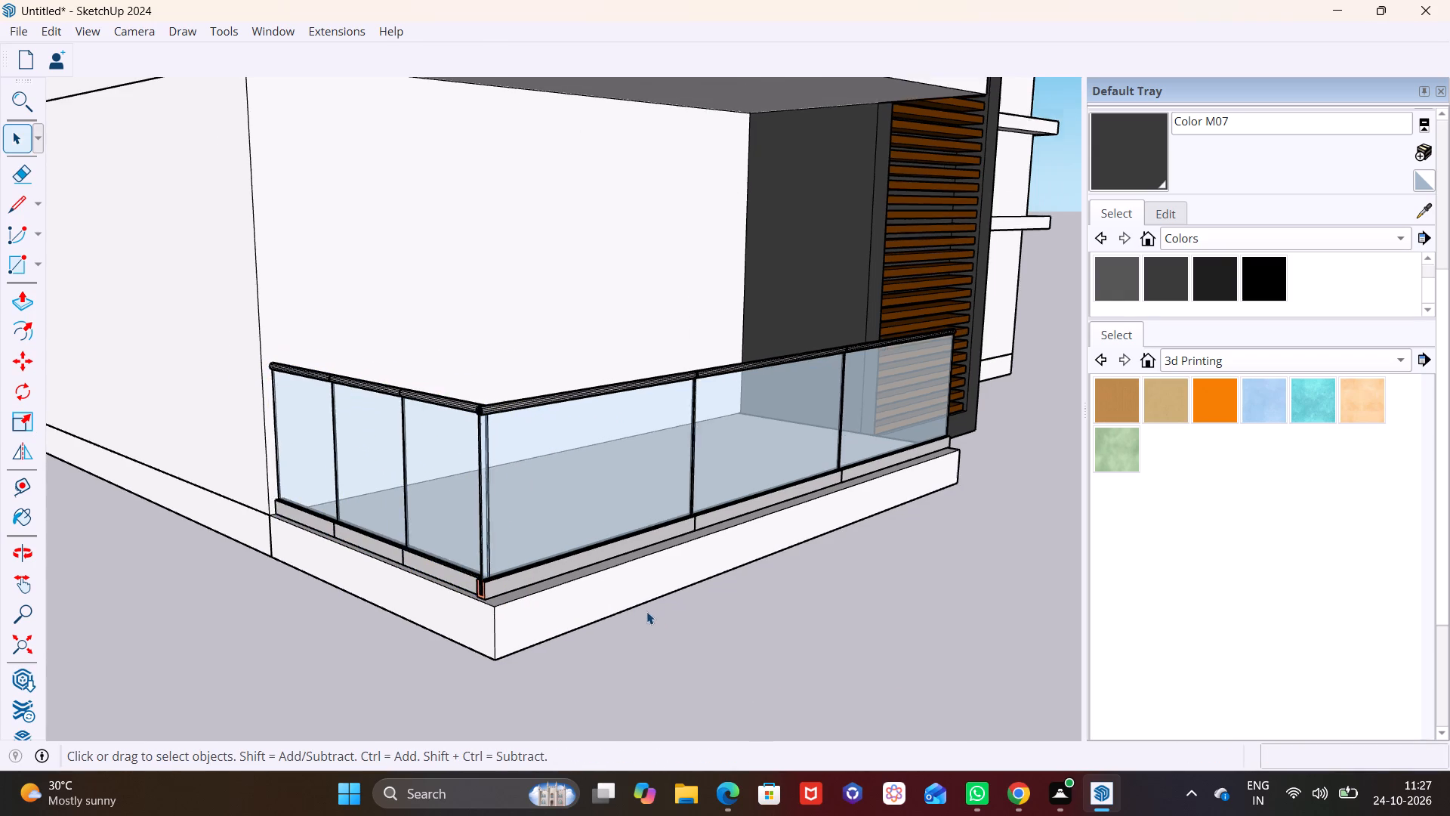
pyautogui.scroll(-1, 646, 611)
pyautogui.moveTo(586, 610); pyautogui.dragTo(291, 621, button='middle')
pyautogui.scroll(-5, 344, 579)
pyautogui.moveTo(455, 592); pyautogui.dragTo(440, 594, button='middle')
pyautogui.scroll(-3, 402, 581)
pyautogui.moveTo(359, 613); pyautogui.dragTo(656, 537, button='middle')
pyautogui.scroll(5, 513, 530)
pyautogui.keyDown('shift'); pyautogui.moveTo(515, 522); pyautogui.dragTo(458, 662, button='middle'); pyautogui.keyUp('shift')
pyautogui.scroll(-3, 459, 647)
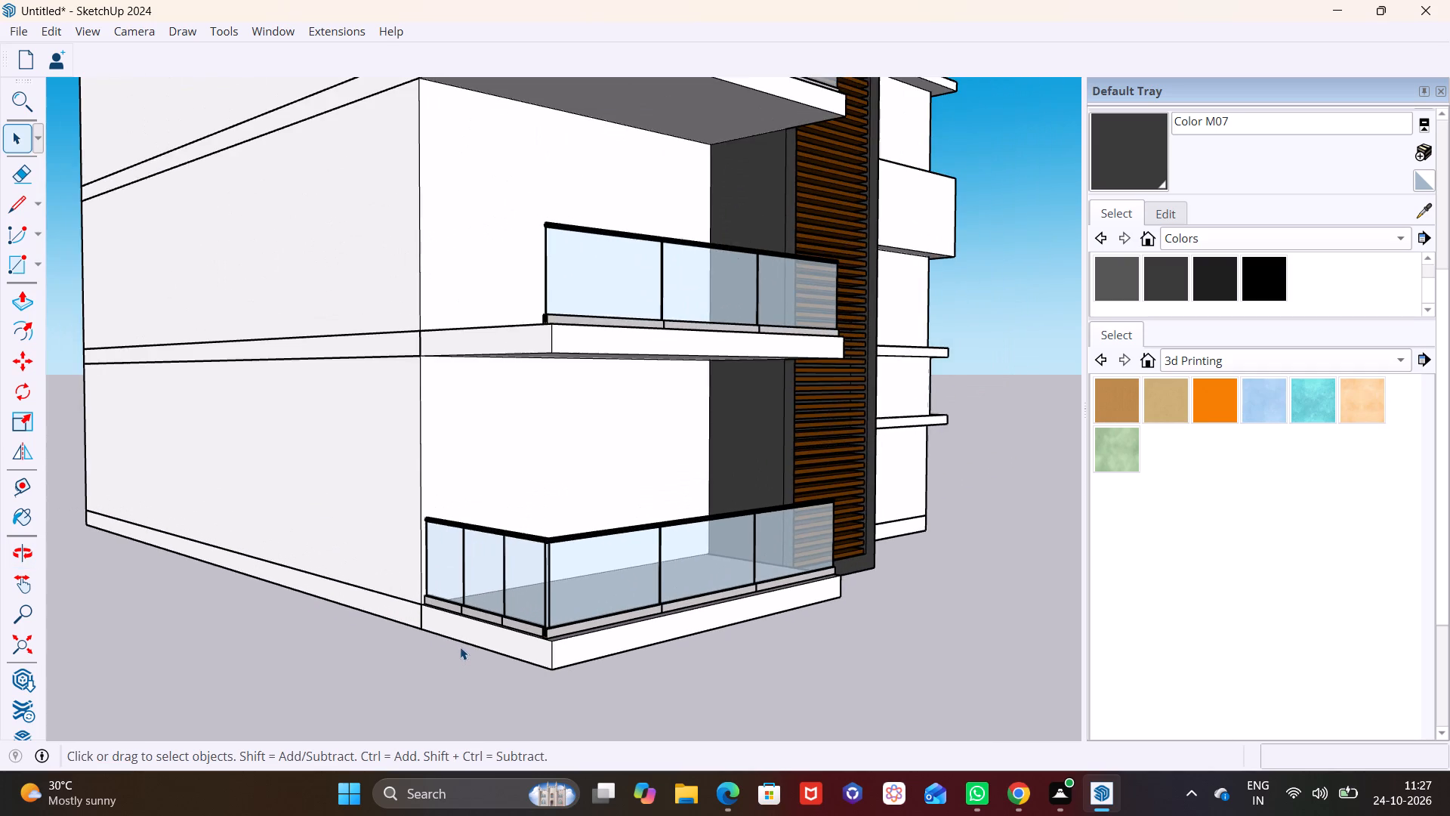
# Copy the lowest slab's end panel straight up about 11' onto the second projecting slab.
pyautogui.scroll(-3, 459, 642)
pyautogui.scroll(-3, 451, 512)
pyautogui.moveTo(470, 533); pyautogui.dragTo(529, 605, button='middle')
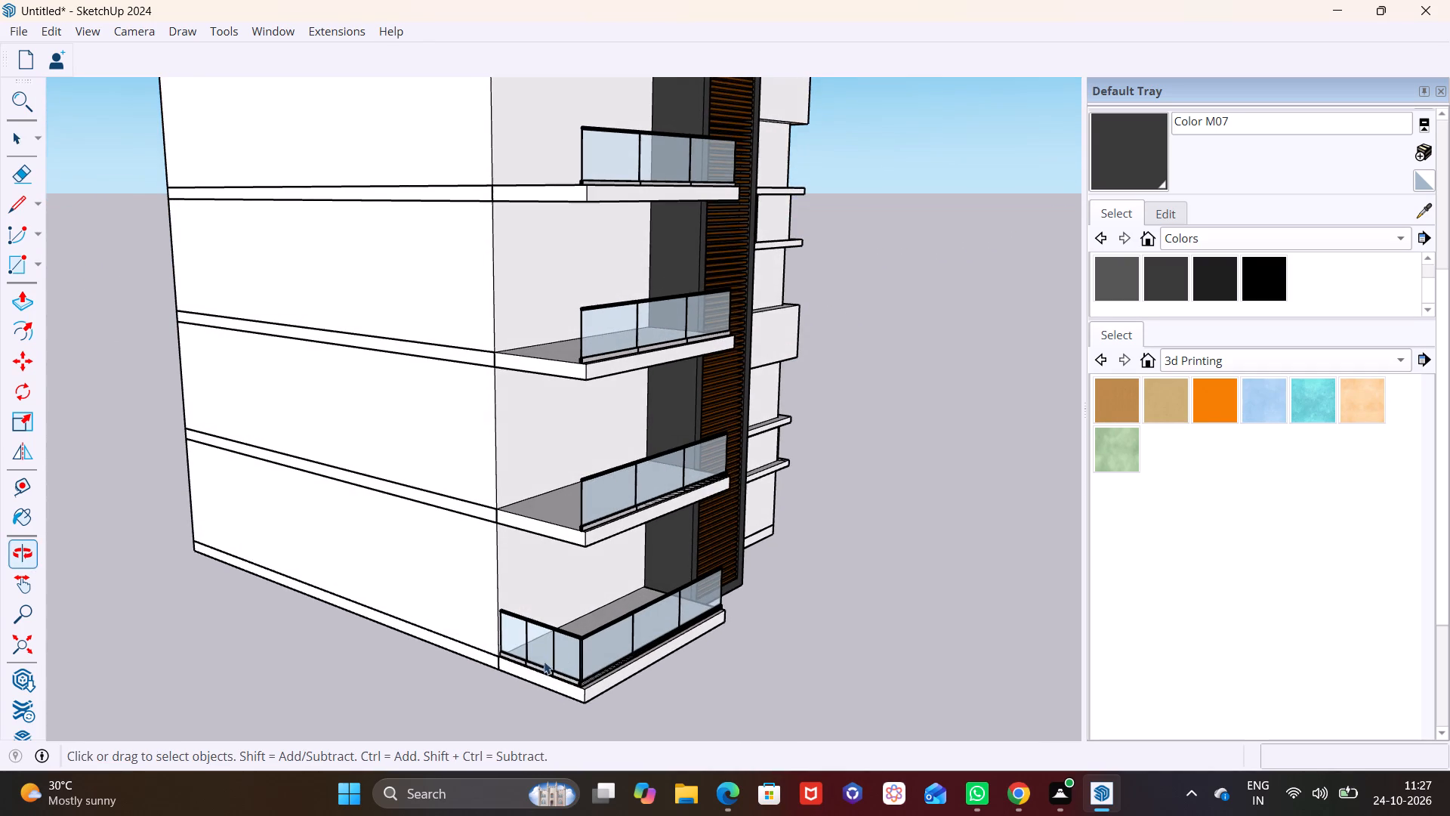
pyautogui.click(560, 654)
pyautogui.scroll(6, 560, 654)
pyautogui.press('m')
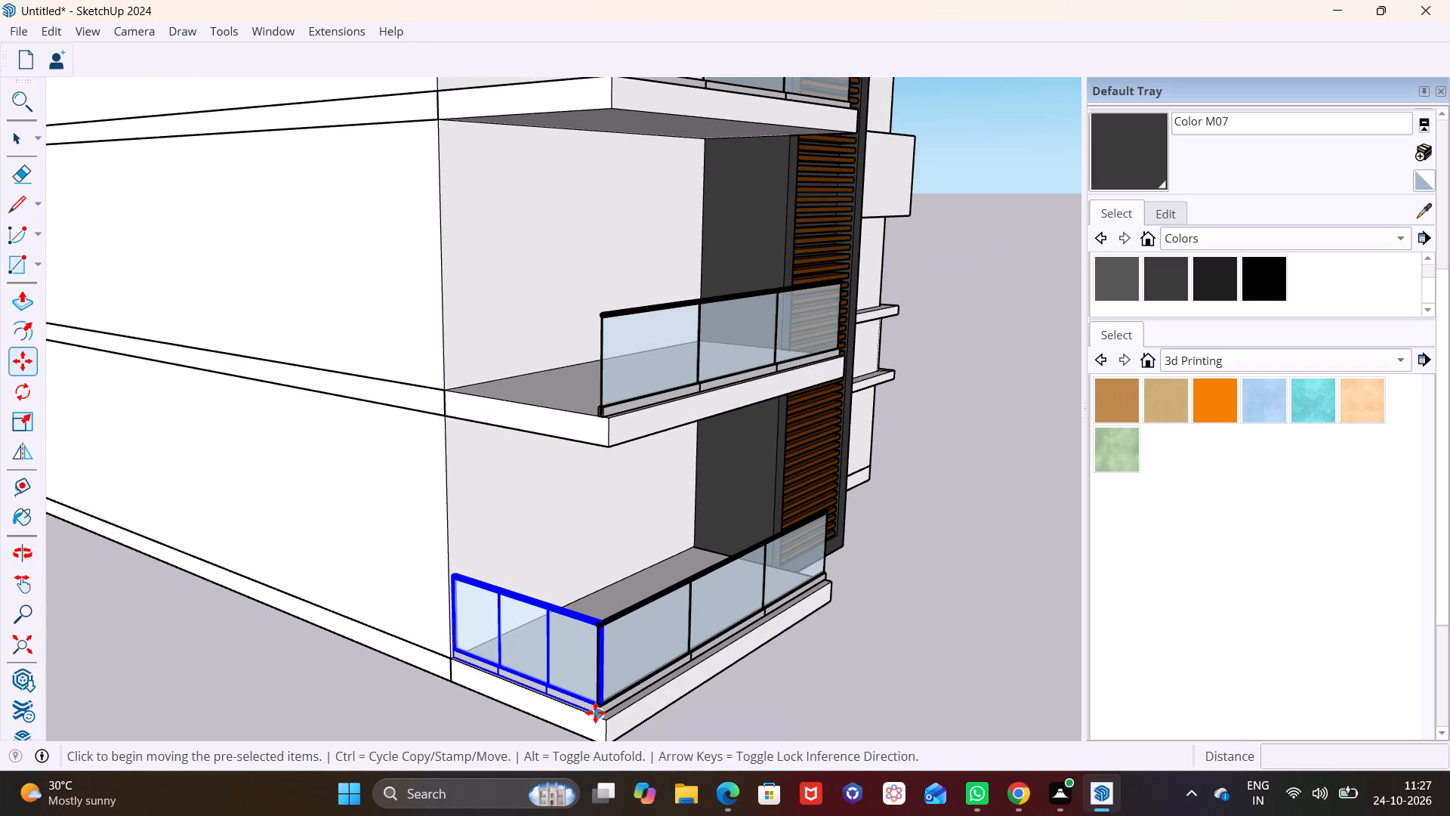
pyautogui.click(595, 712)
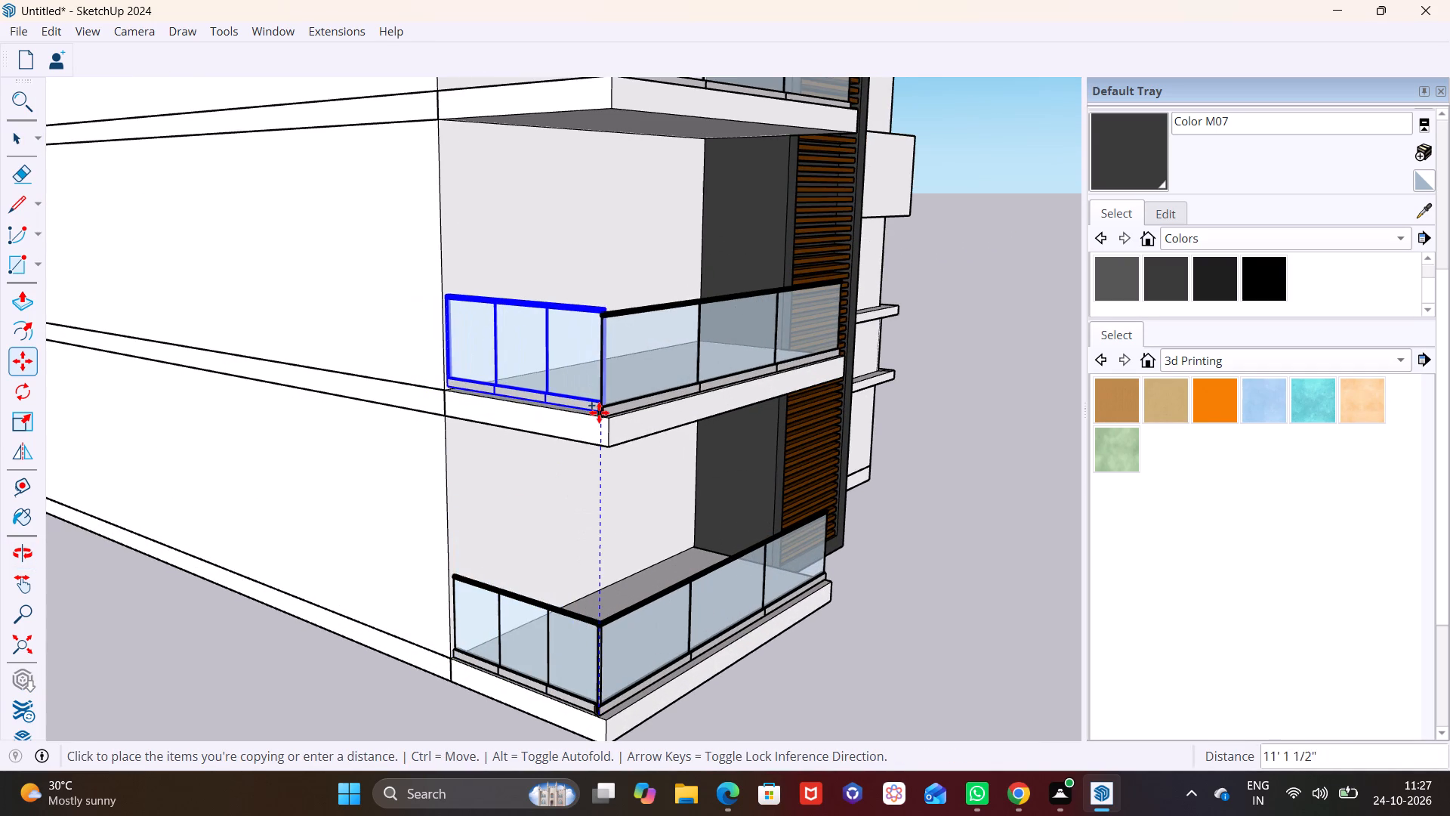
pyautogui.click(600, 417)
pyautogui.press('space')
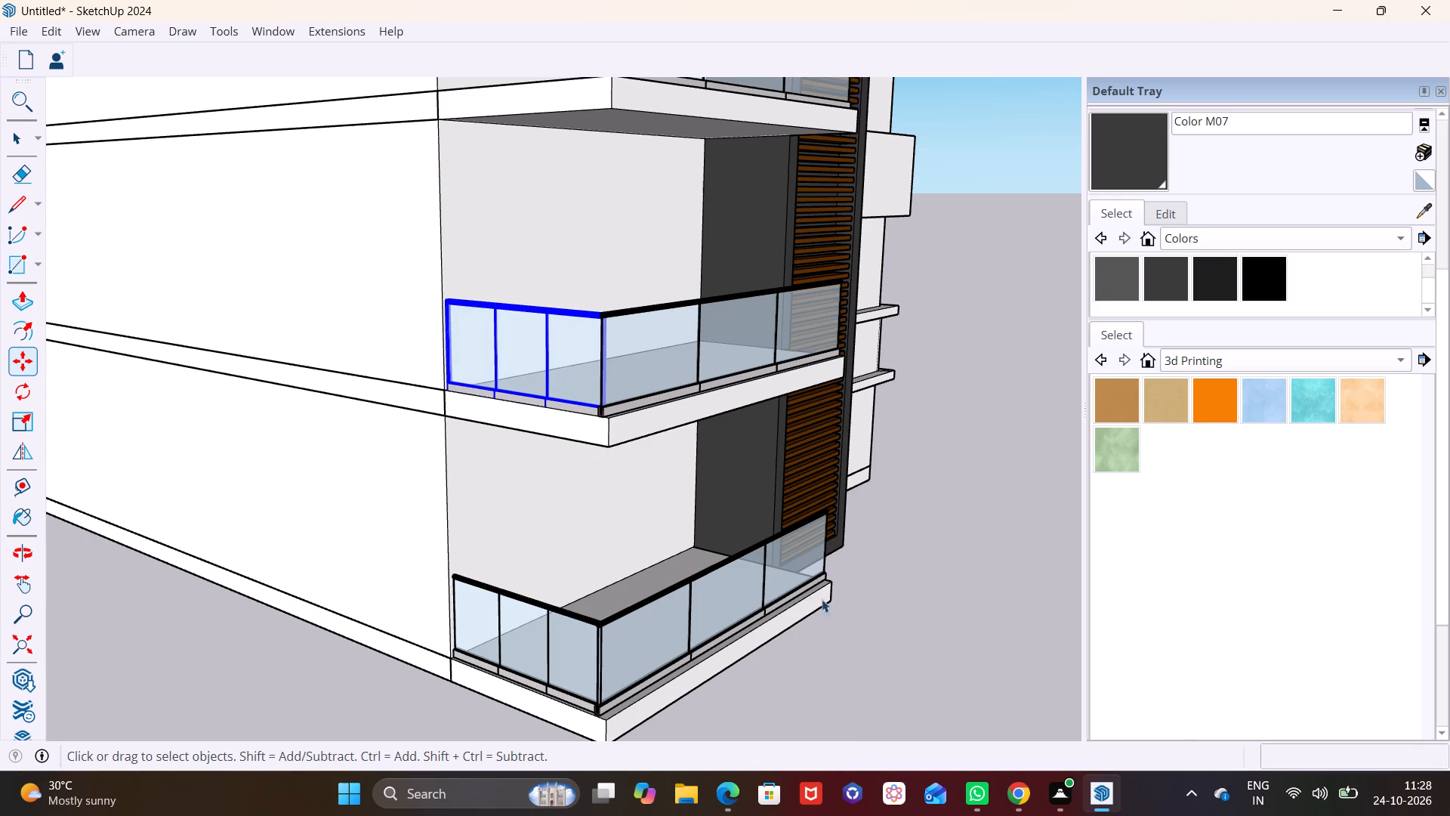
pyautogui.click(852, 612)
# Examine the corner railings of the two lowest projecting slabs from the front and the end side.
pyautogui.moveTo(576, 430); pyautogui.dragTo(337, 427, button='middle')
pyautogui.scroll(-2, 325, 336)
pyautogui.moveTo(344, 440); pyautogui.dragTo(708, 493, button='middle')
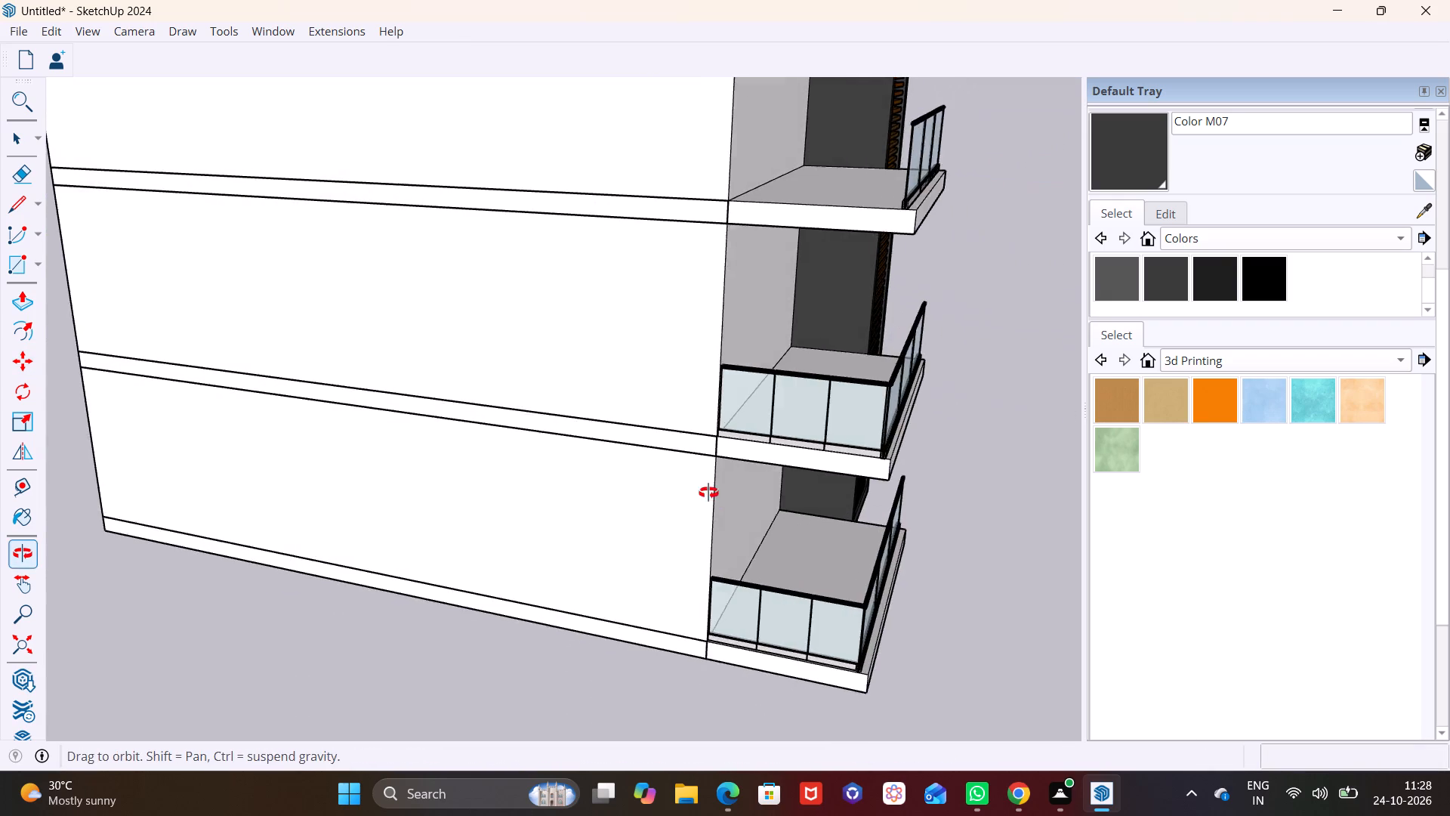
pyautogui.moveTo(708, 493); pyautogui.dragTo(710, 493, button='middle')
pyautogui.scroll(6, 829, 413)
pyautogui.moveTo(813, 508); pyautogui.dragTo(583, 505, button='middle')
pyautogui.scroll(-4, 481, 419)
pyautogui.keyDown('shift'); pyautogui.moveTo(459, 444); pyautogui.dragTo(470, 444, button='middle'); pyautogui.keyUp('shift')
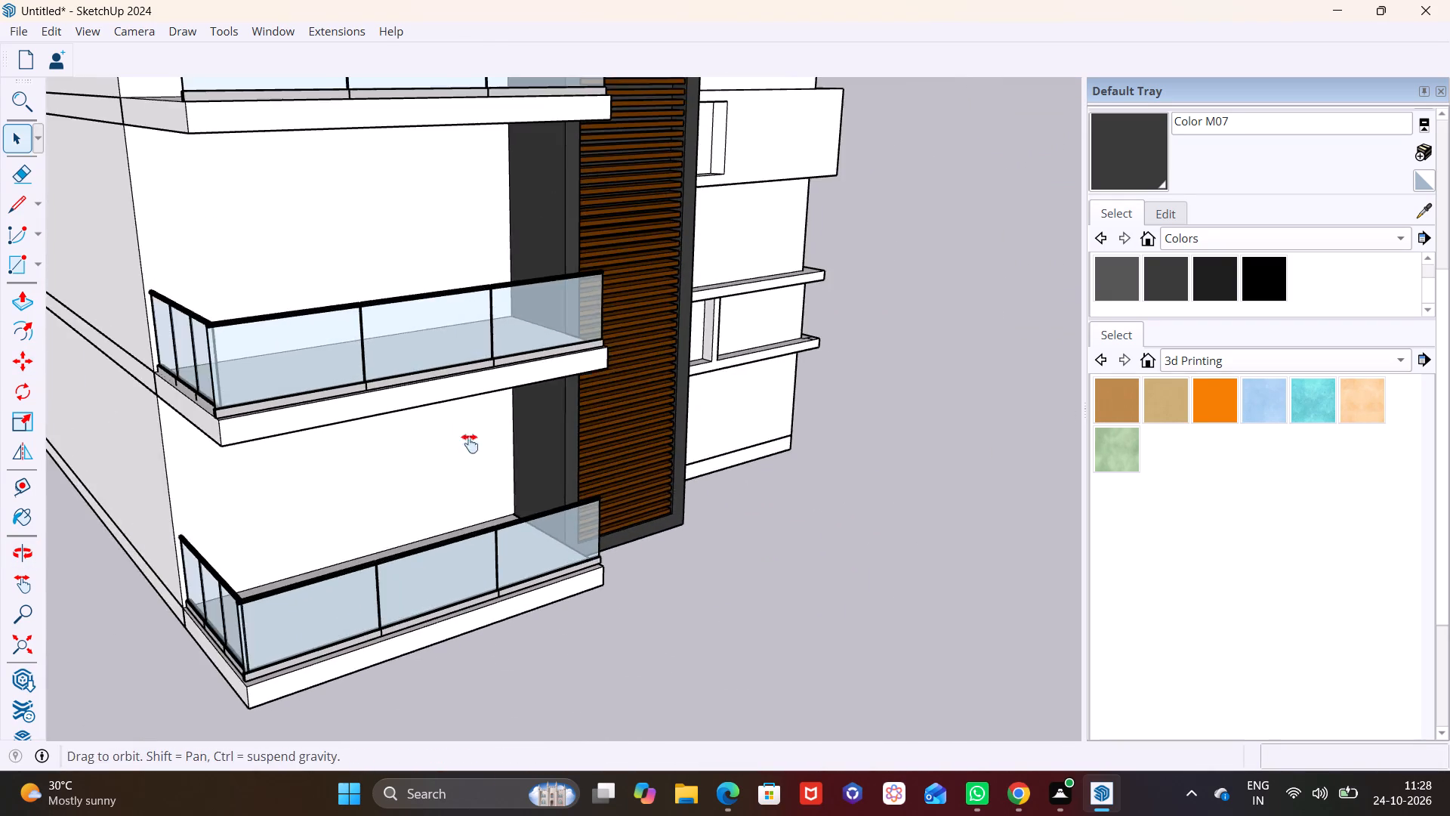
pyautogui.keyDown('shift'); pyautogui.moveTo(470, 444); pyautogui.dragTo(715, 451, button='middle'); pyautogui.keyUp('shift')
pyautogui.moveTo(676, 550); pyautogui.dragTo(615, 436, button='middle')
pyautogui.scroll(2, 480, 447)
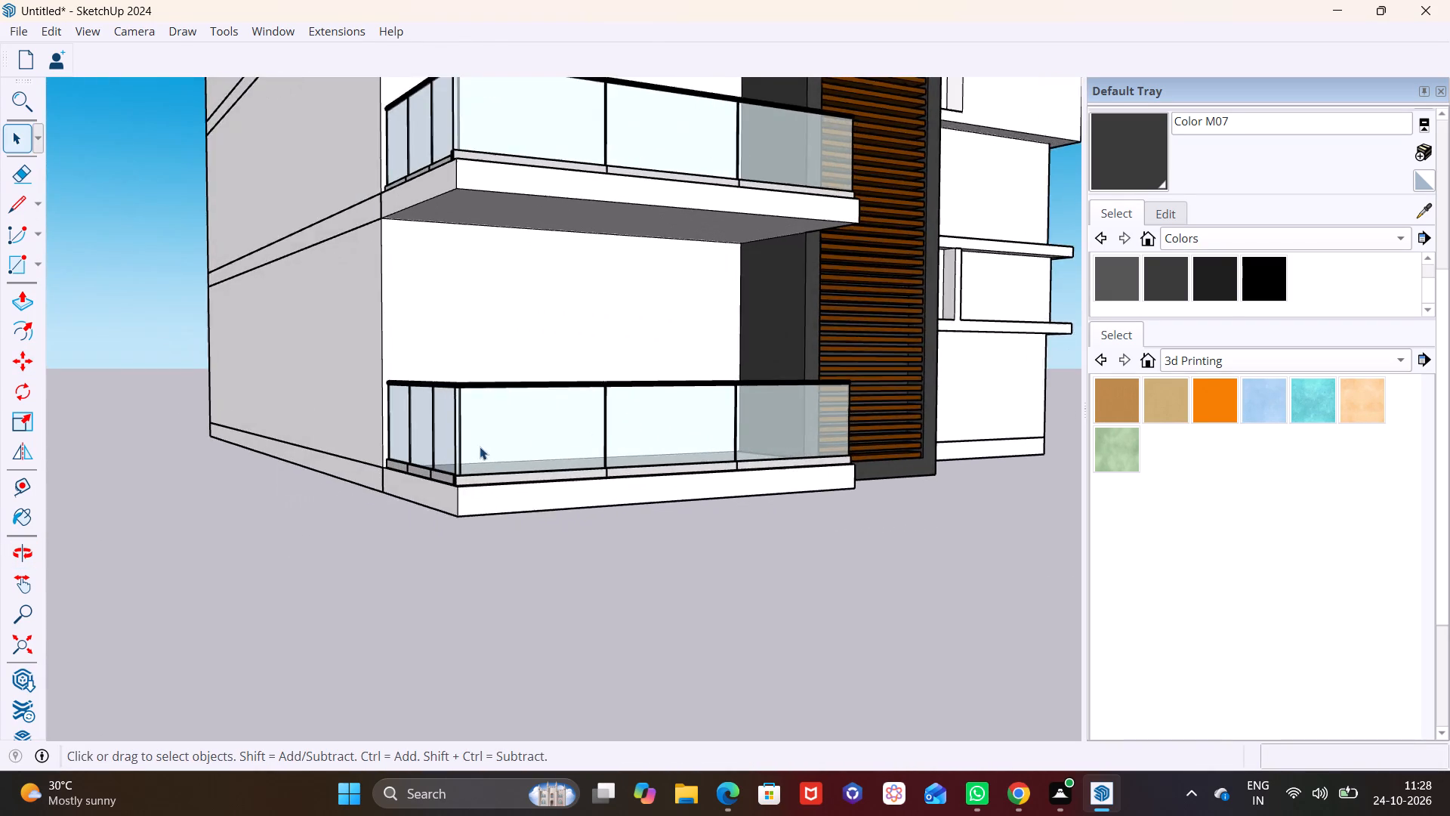
pyautogui.scroll(6, 480, 447)
pyautogui.moveTo(458, 464); pyautogui.dragTo(454, 584, button='middle')
pyautogui.scroll(-10, 451, 542)
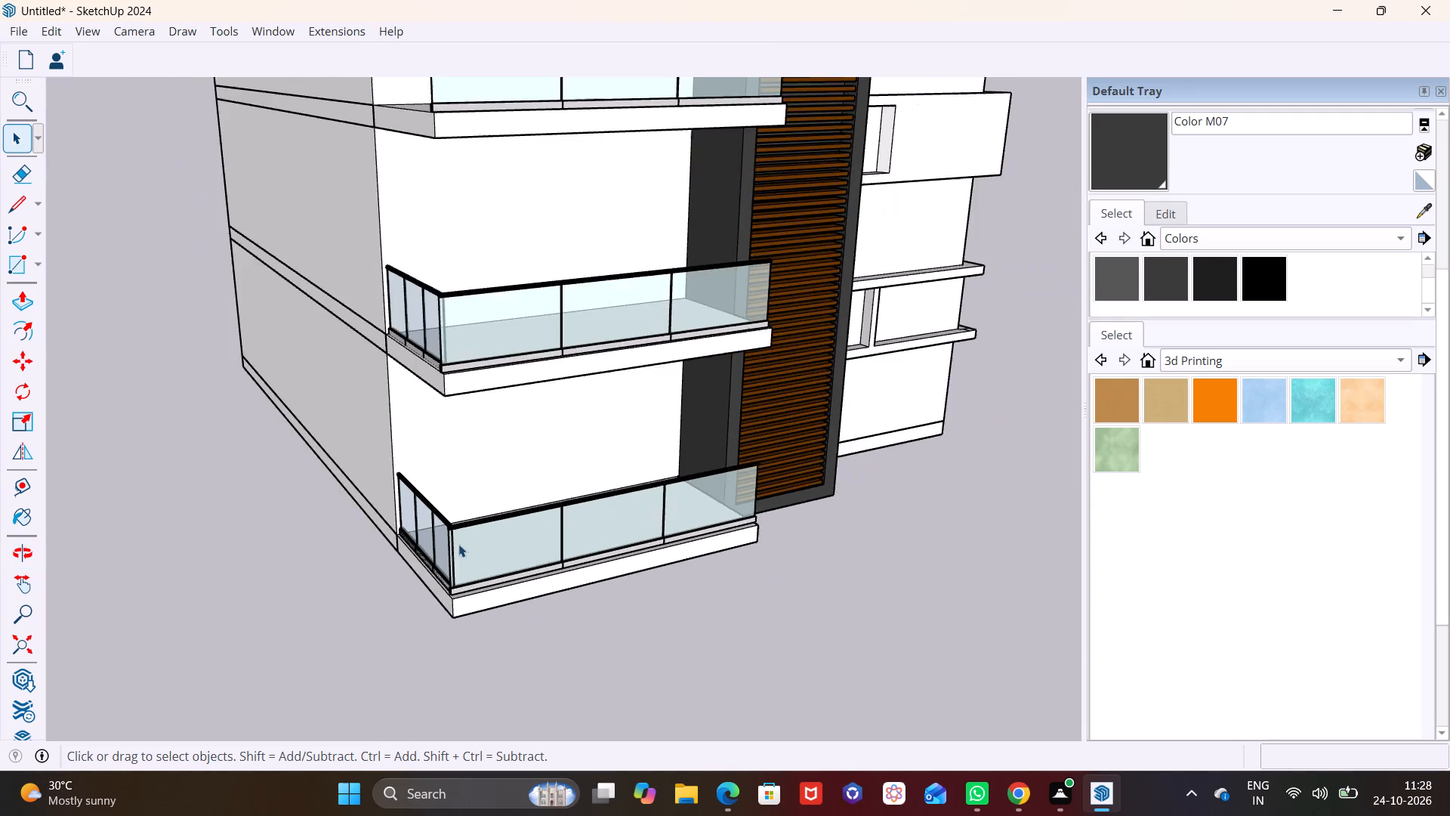
# Copy the second projecting slab's end railing panel straight up about 11' onto the third slab, meeting its front railing.
pyautogui.scroll(-2, 458, 544)
pyautogui.keyDown('shift'); pyautogui.moveTo(430, 249); pyautogui.dragTo(473, 443, button='middle'); pyautogui.keyUp('shift')
pyautogui.moveTo(459, 574); pyautogui.dragTo(573, 565, button='middle')
pyautogui.scroll(3, 591, 532)
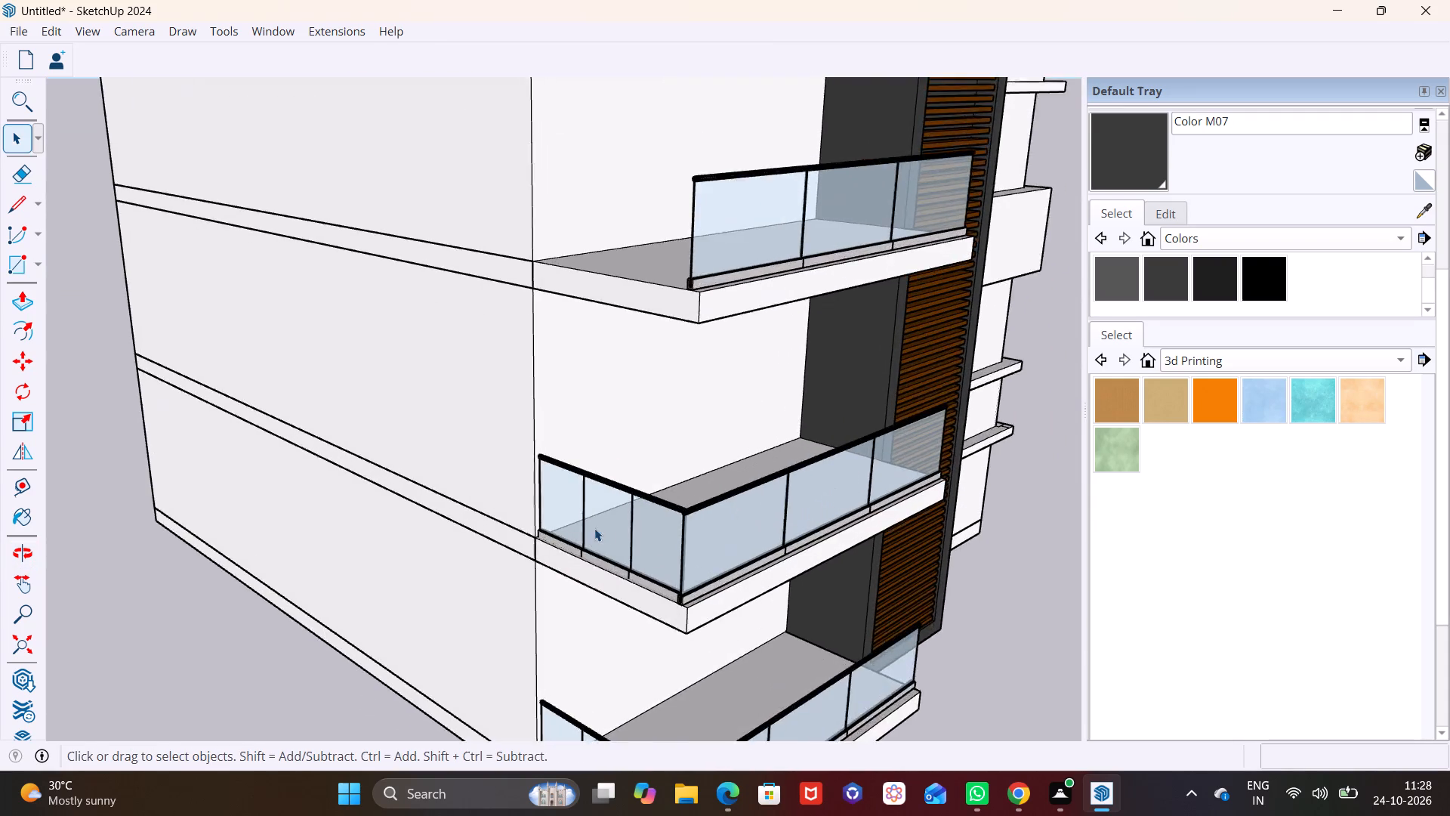
pyautogui.scroll(3, 594, 528)
pyautogui.keyDown('shift'); pyautogui.moveTo(606, 526); pyautogui.dragTo(515, 587, button='middle'); pyautogui.keyUp('shift')
pyautogui.click(554, 657)
pyautogui.press('m')
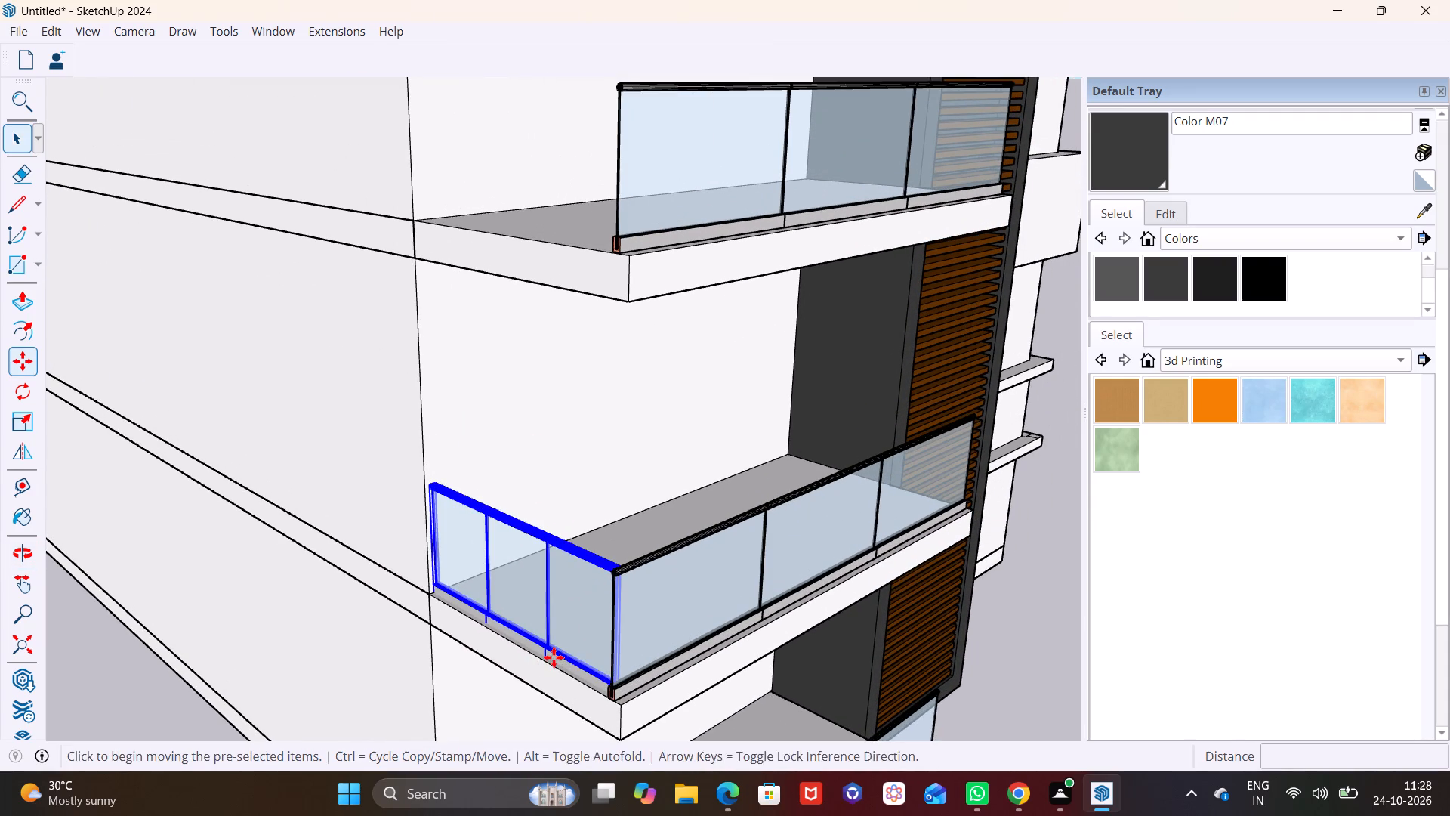
pyautogui.click(608, 692)
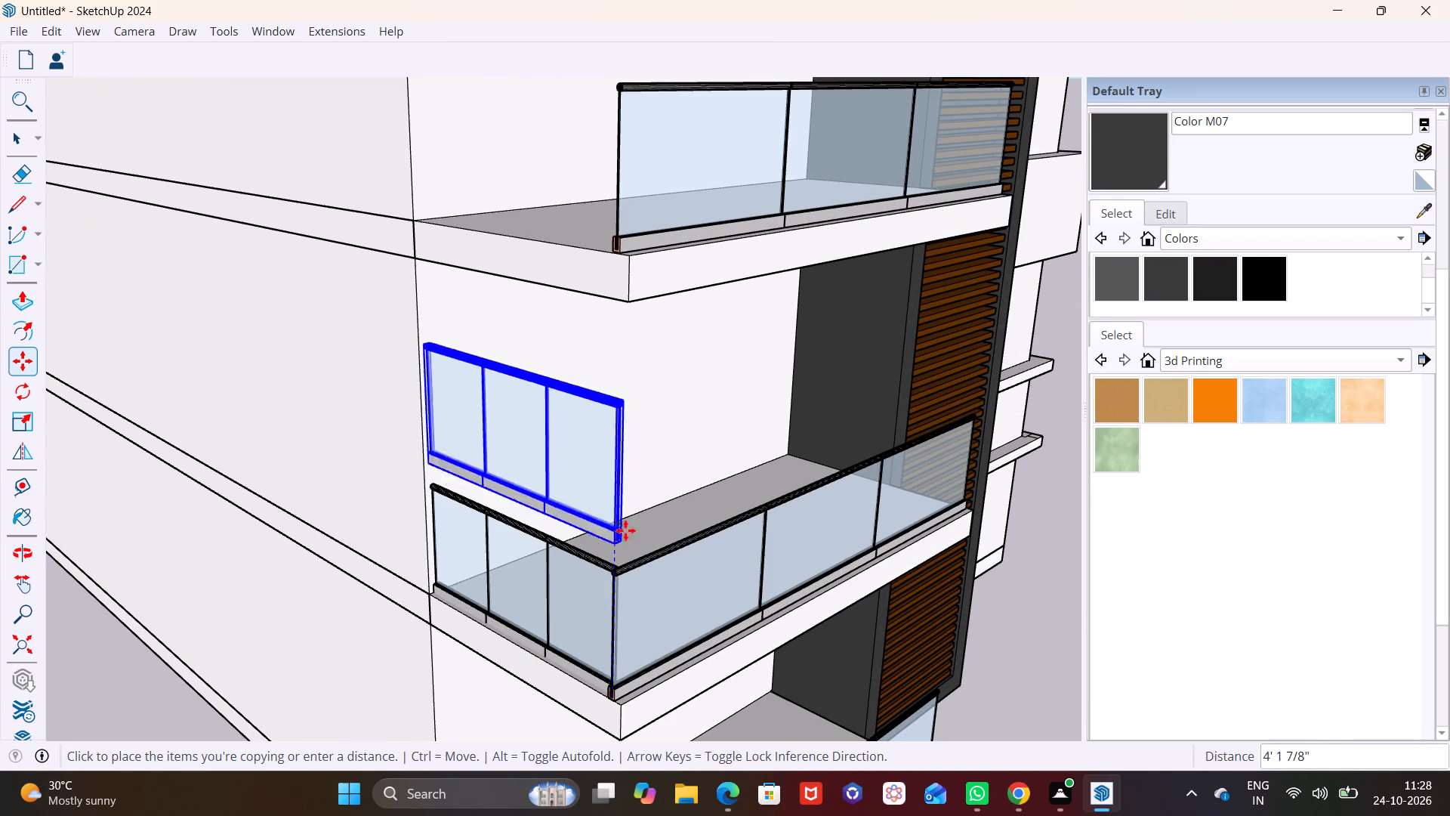
pyautogui.scroll(5, 584, 271)
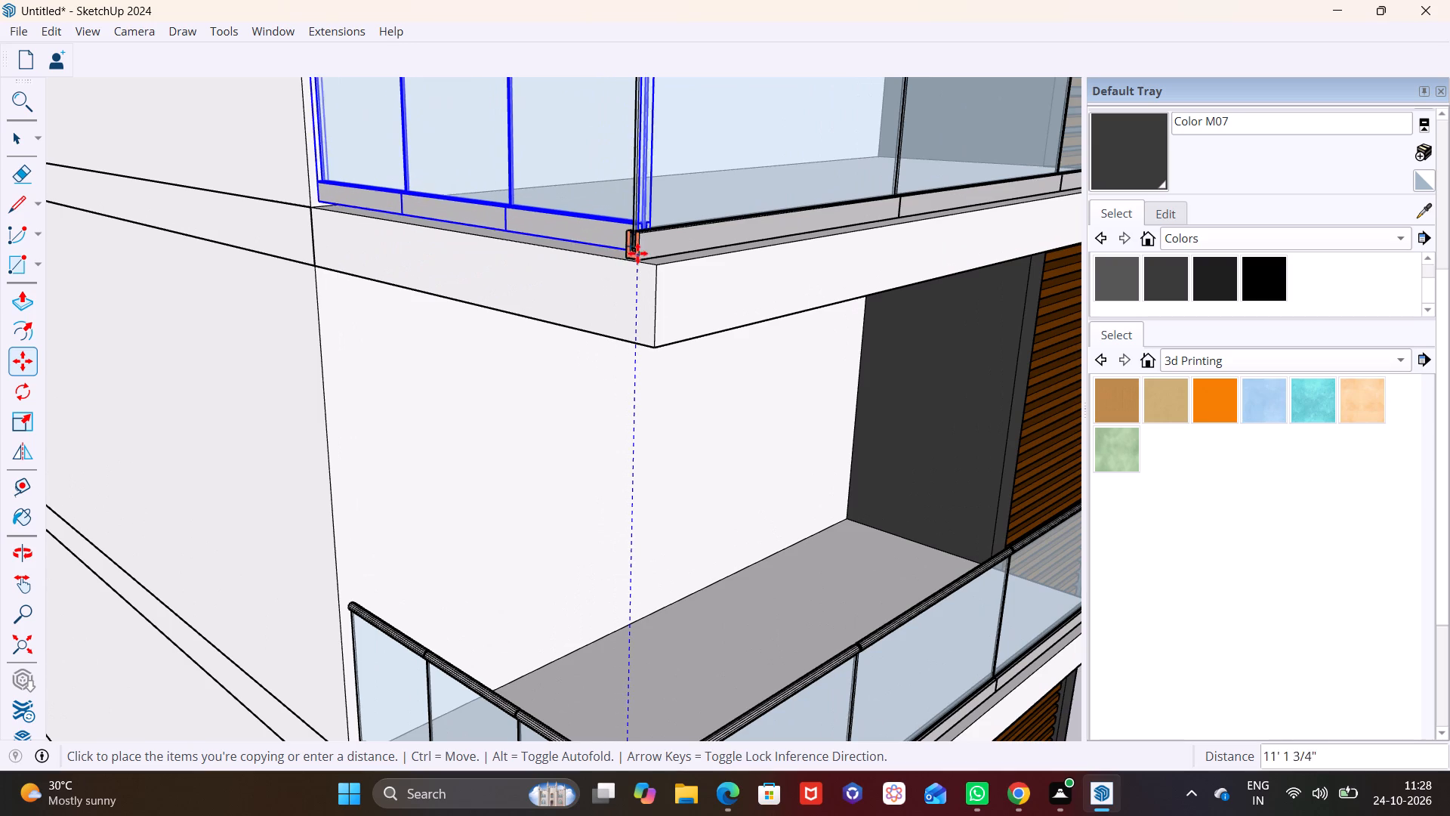
pyautogui.click(639, 265)
pyautogui.press('space')
pyautogui.click(517, 391)
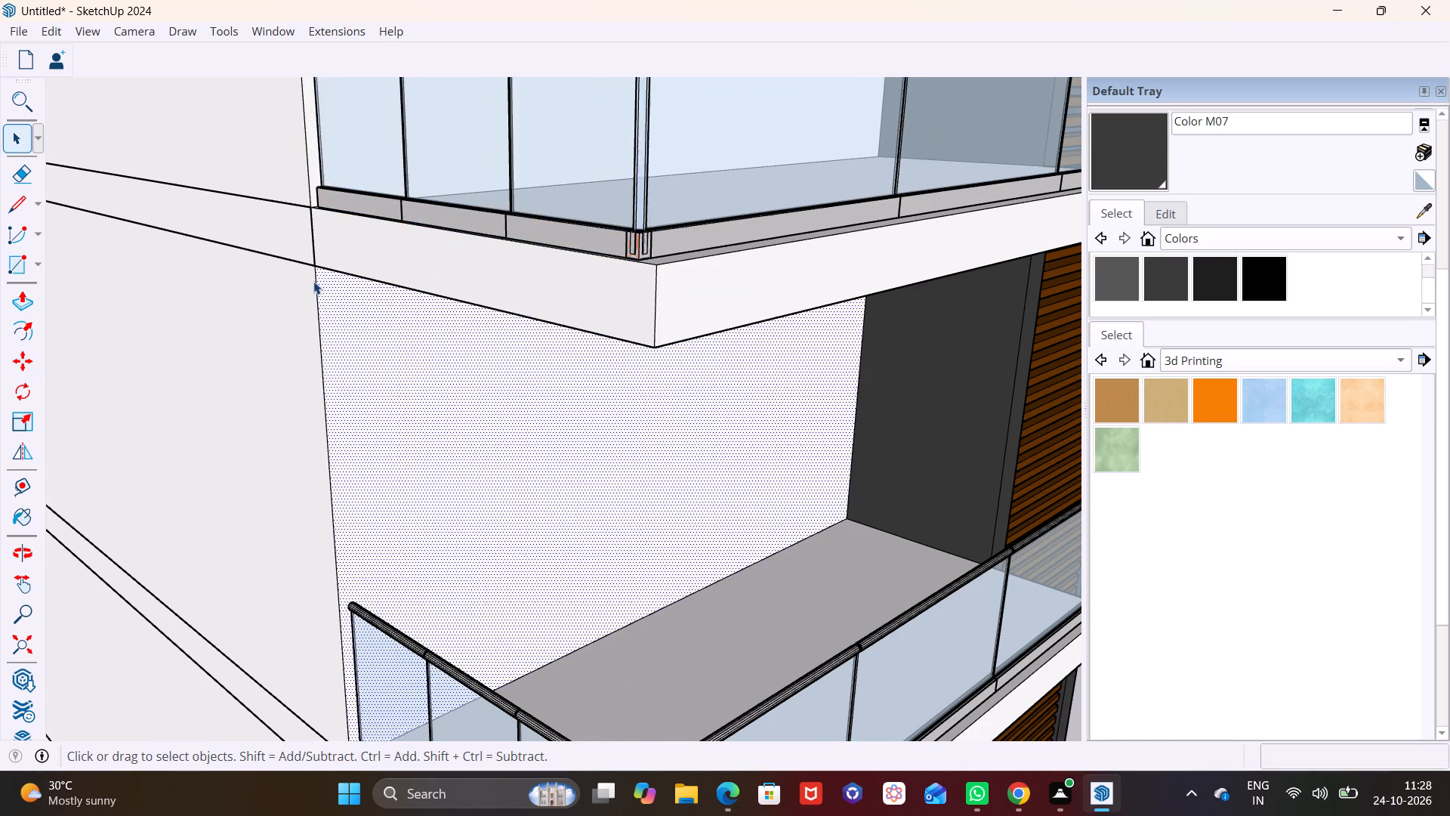
# Copy the third slab's end railing panel up about 11' onto the fourth projecting slab's open end.
pyautogui.scroll(-13, 313, 281)
pyautogui.keyDown('shift'); pyautogui.moveTo(415, 238); pyautogui.dragTo(455, 564, button='middle'); pyautogui.keyUp('shift')
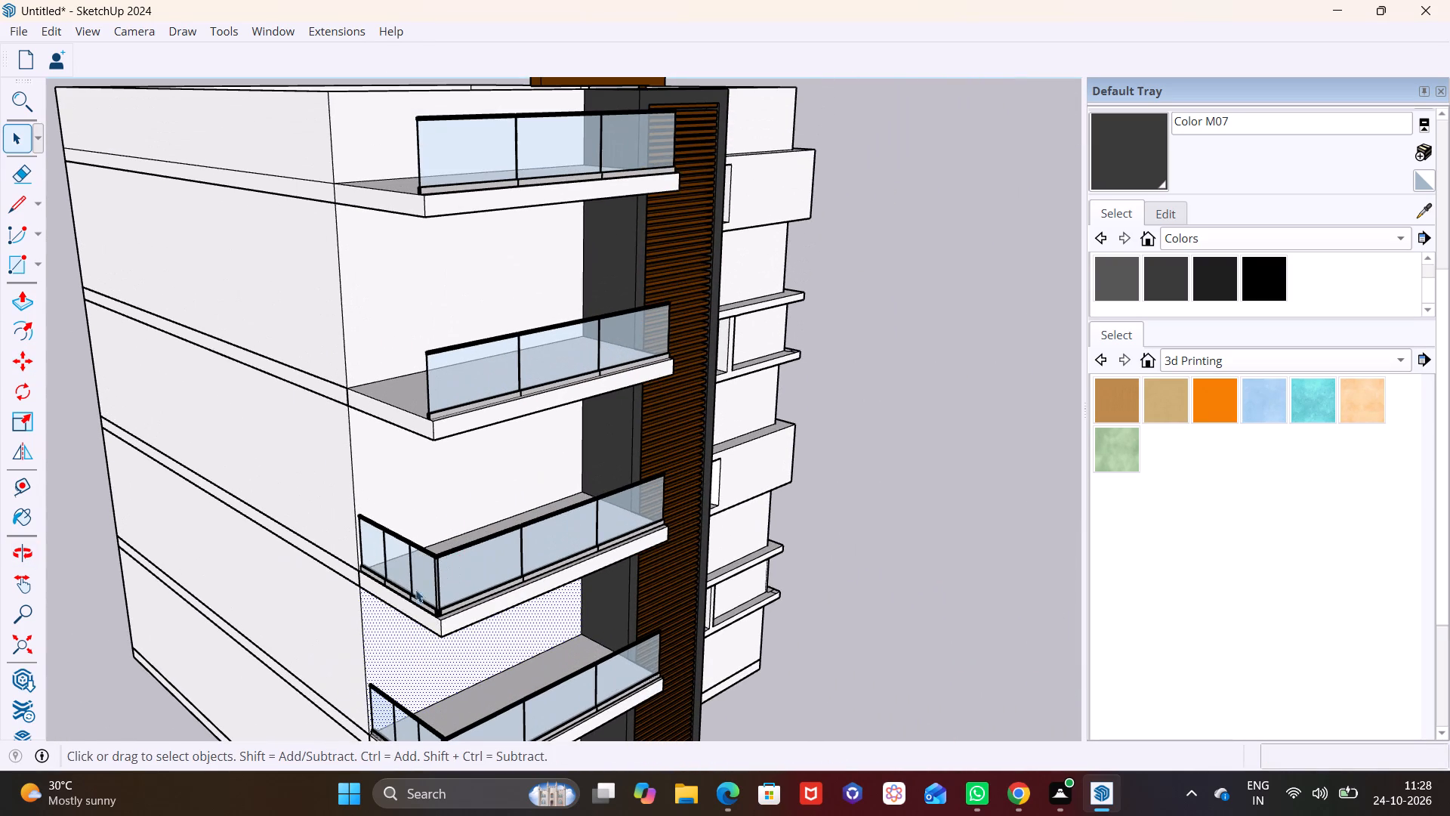
pyautogui.click(409, 595)
pyautogui.moveTo(458, 572); pyautogui.dragTo(552, 509, button='middle')
pyautogui.scroll(1, 458, 572)
pyautogui.scroll(2, 551, 518)
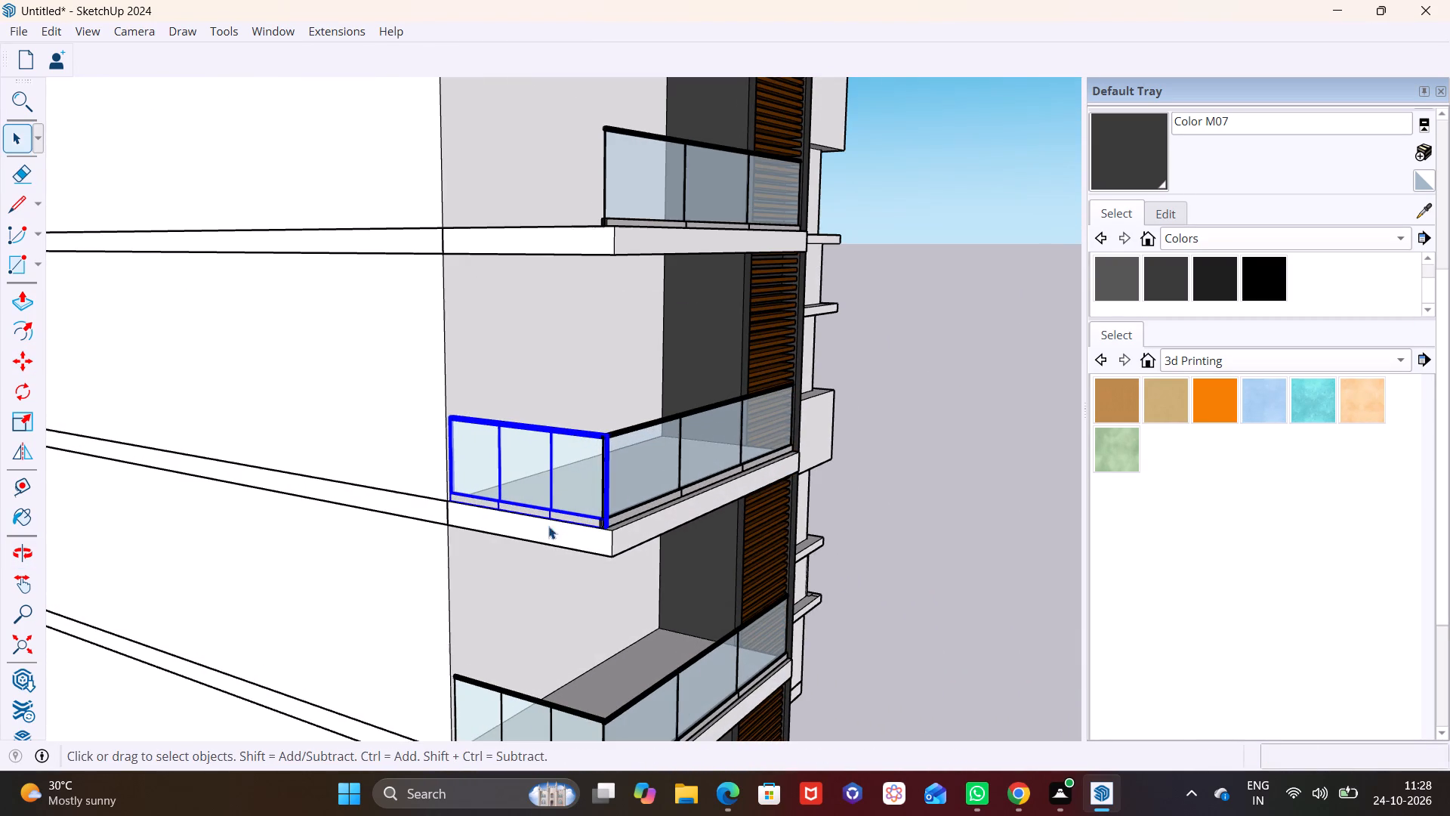
pyautogui.press('m')
pyautogui.click(610, 527)
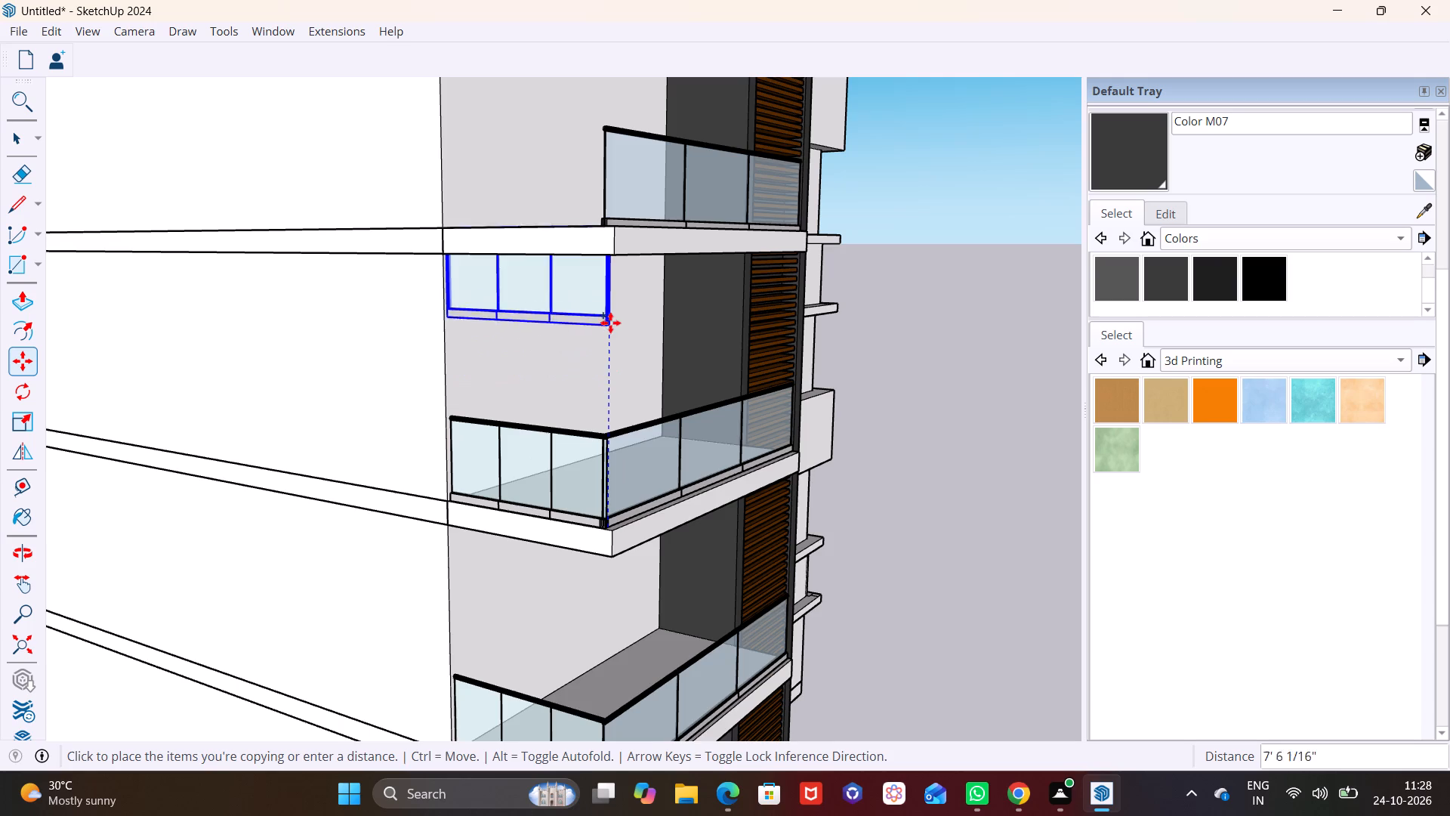
pyautogui.scroll(1, 623, 226)
pyautogui.keyDown('shift'); pyautogui.moveTo(599, 208); pyautogui.dragTo(616, 435, button='middle'); pyautogui.keyUp('shift')
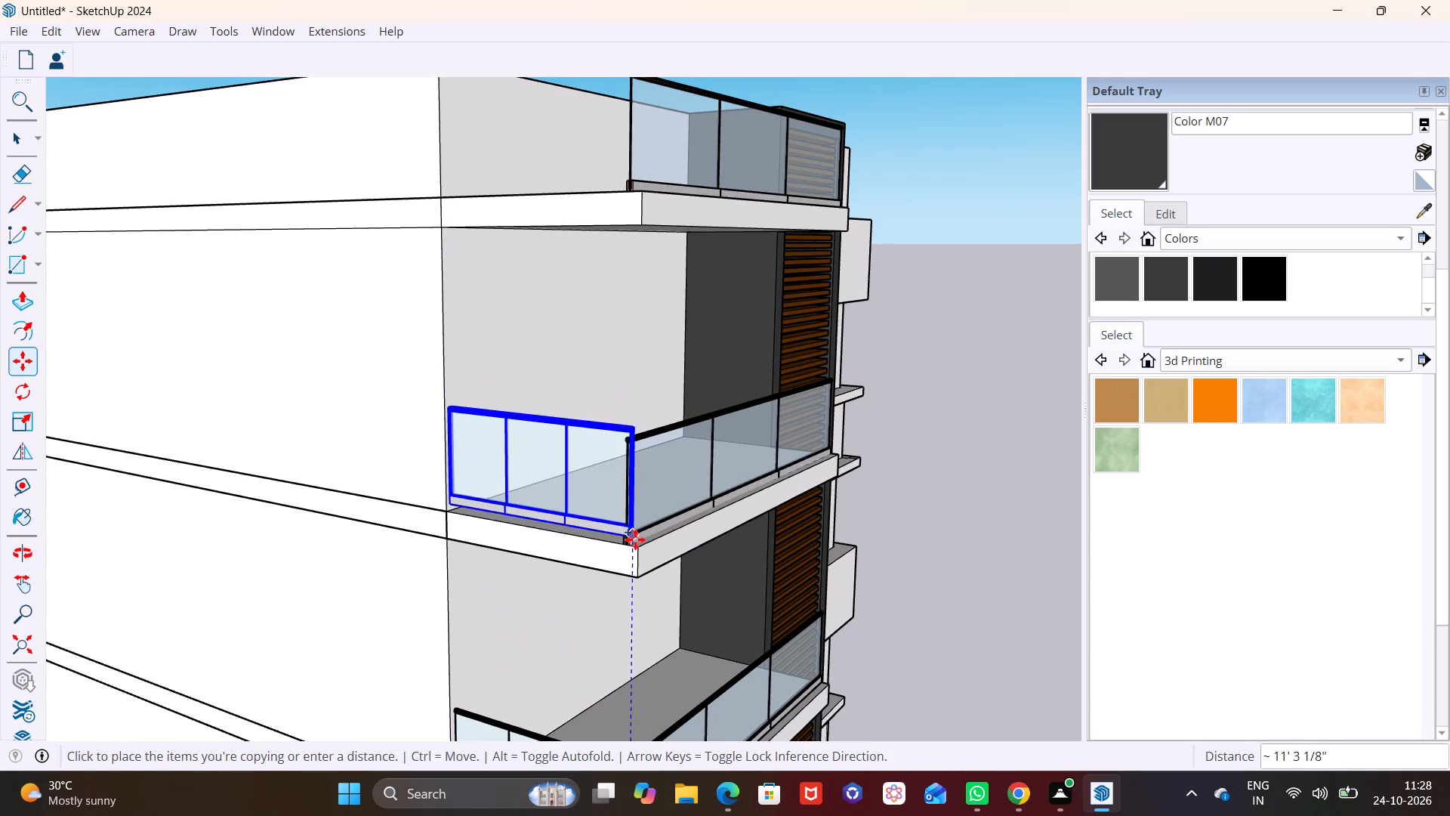
pyautogui.click(634, 546)
pyautogui.press('space')
pyautogui.click(884, 539)
# Move the fourth slab's end panel about 1 5/16" so its base corner meets the bottom of the front railing.
pyautogui.moveTo(736, 546); pyautogui.dragTo(569, 541, button='middle')
pyautogui.scroll(1, 106, 424)
pyautogui.moveTo(106, 423); pyautogui.dragTo(316, 373, button='middle')
pyautogui.scroll(6, 578, 489)
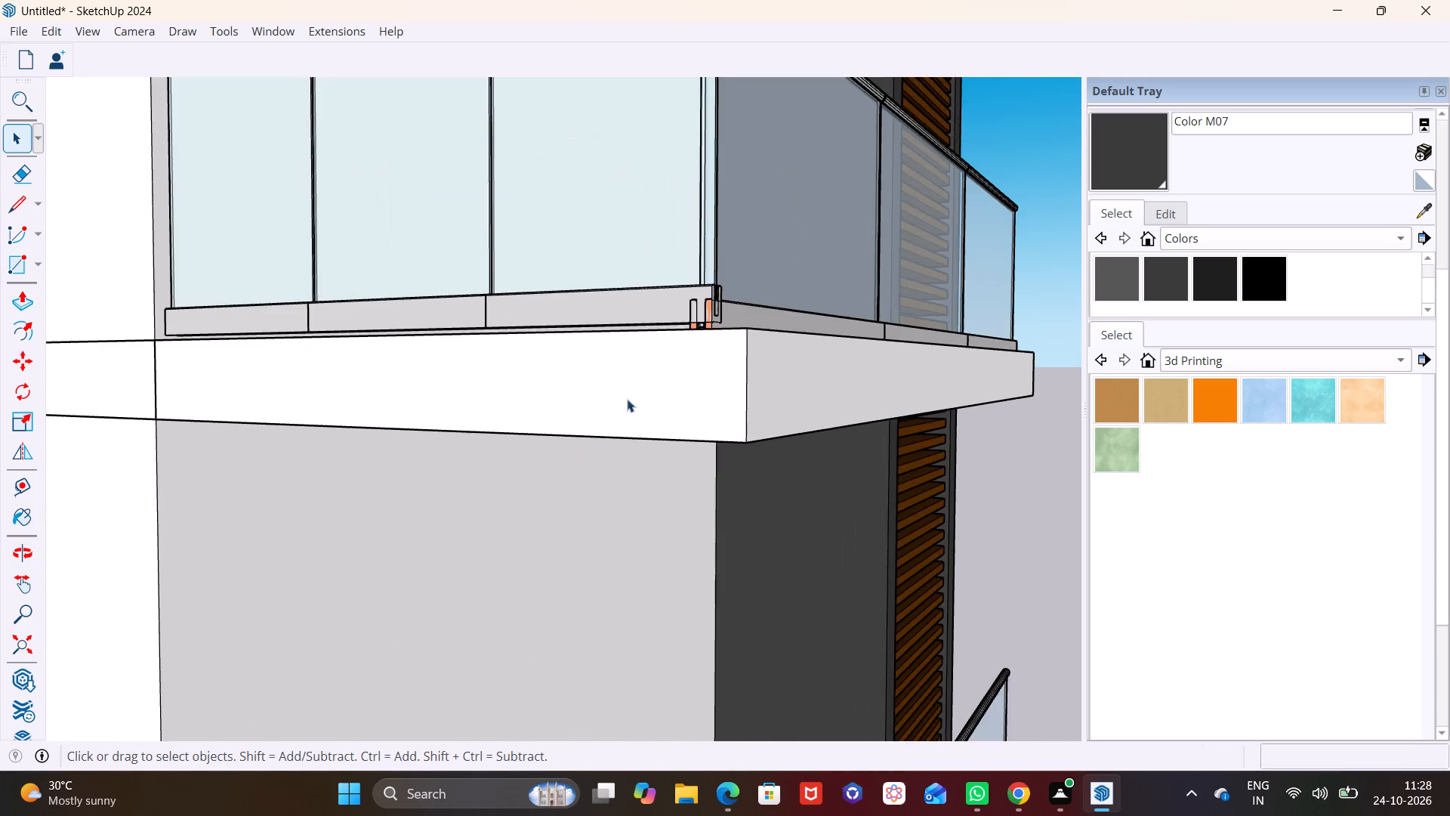
pyautogui.moveTo(627, 399); pyautogui.dragTo(615, 505, button='middle')
pyautogui.scroll(3, 671, 369)
pyautogui.keyDown('shift'); pyautogui.moveTo(647, 345); pyautogui.dragTo(623, 541, button='middle'); pyautogui.keyUp('shift')
pyautogui.scroll(-9, 637, 485)
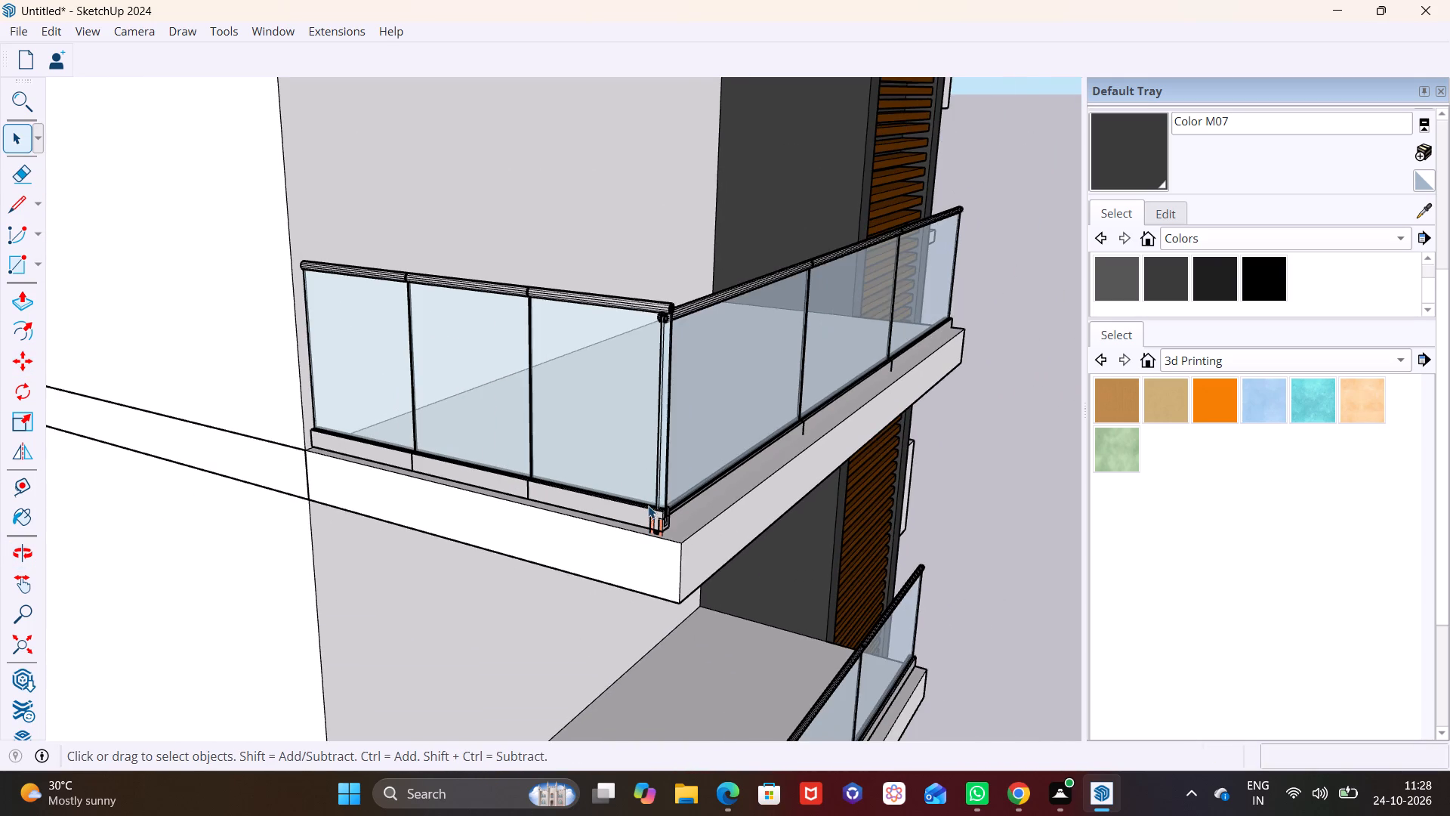
pyautogui.click(643, 512)
pyautogui.scroll(5, 643, 512)
pyautogui.press('m')
pyautogui.click(670, 547)
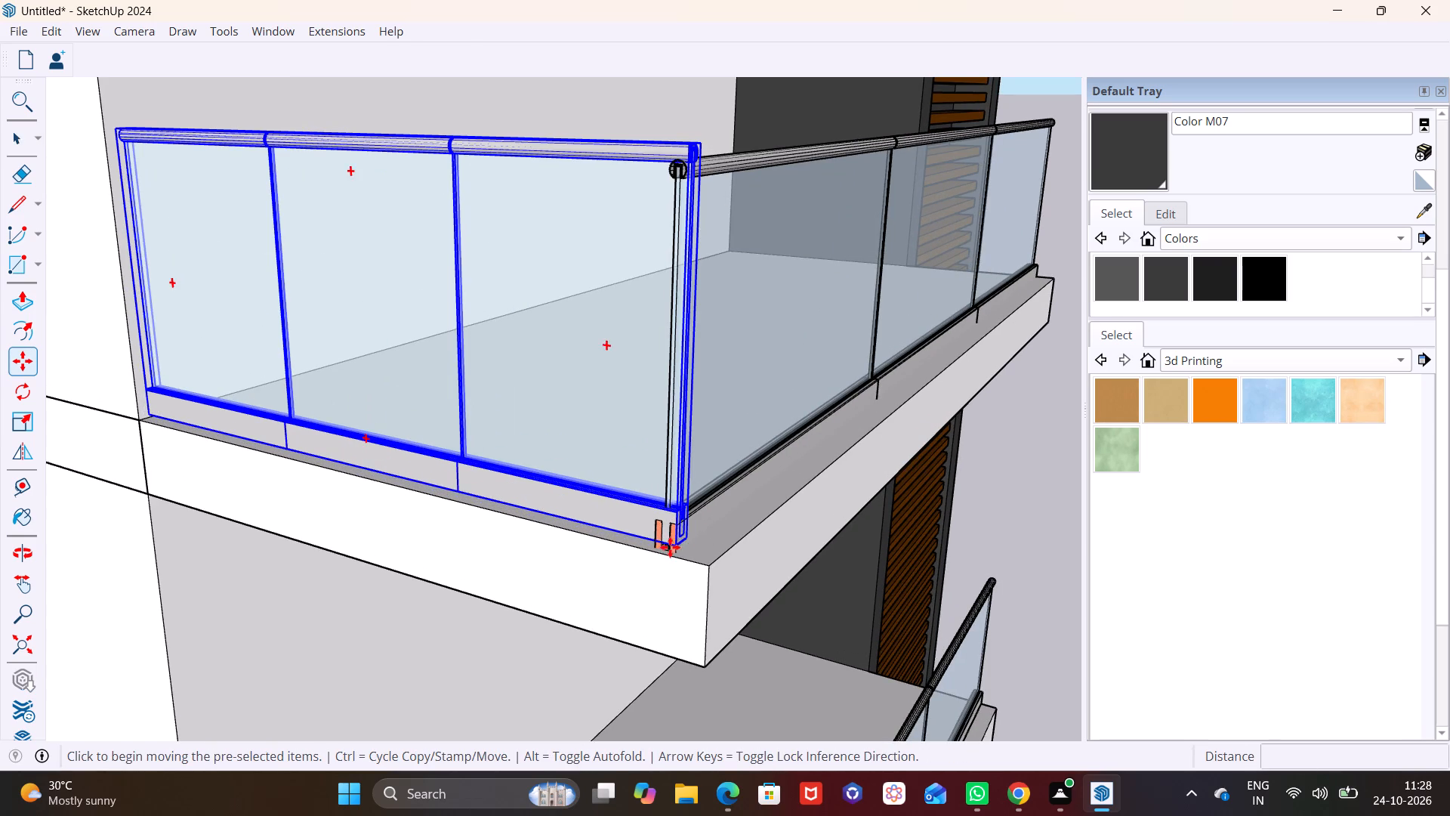
pyautogui.moveTo(664, 545); pyautogui.dragTo(686, 420, button='middle')
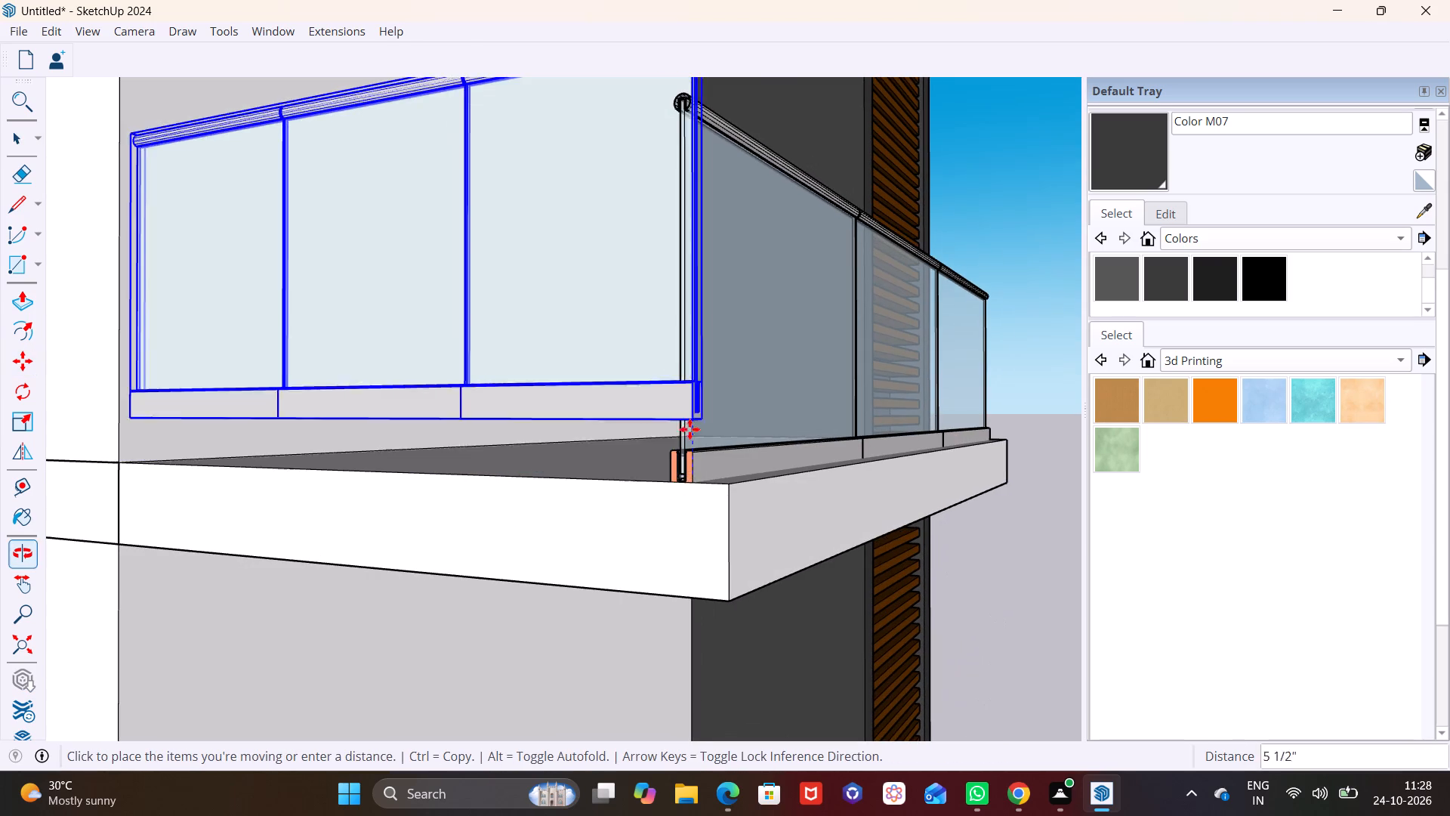
pyautogui.click(684, 487)
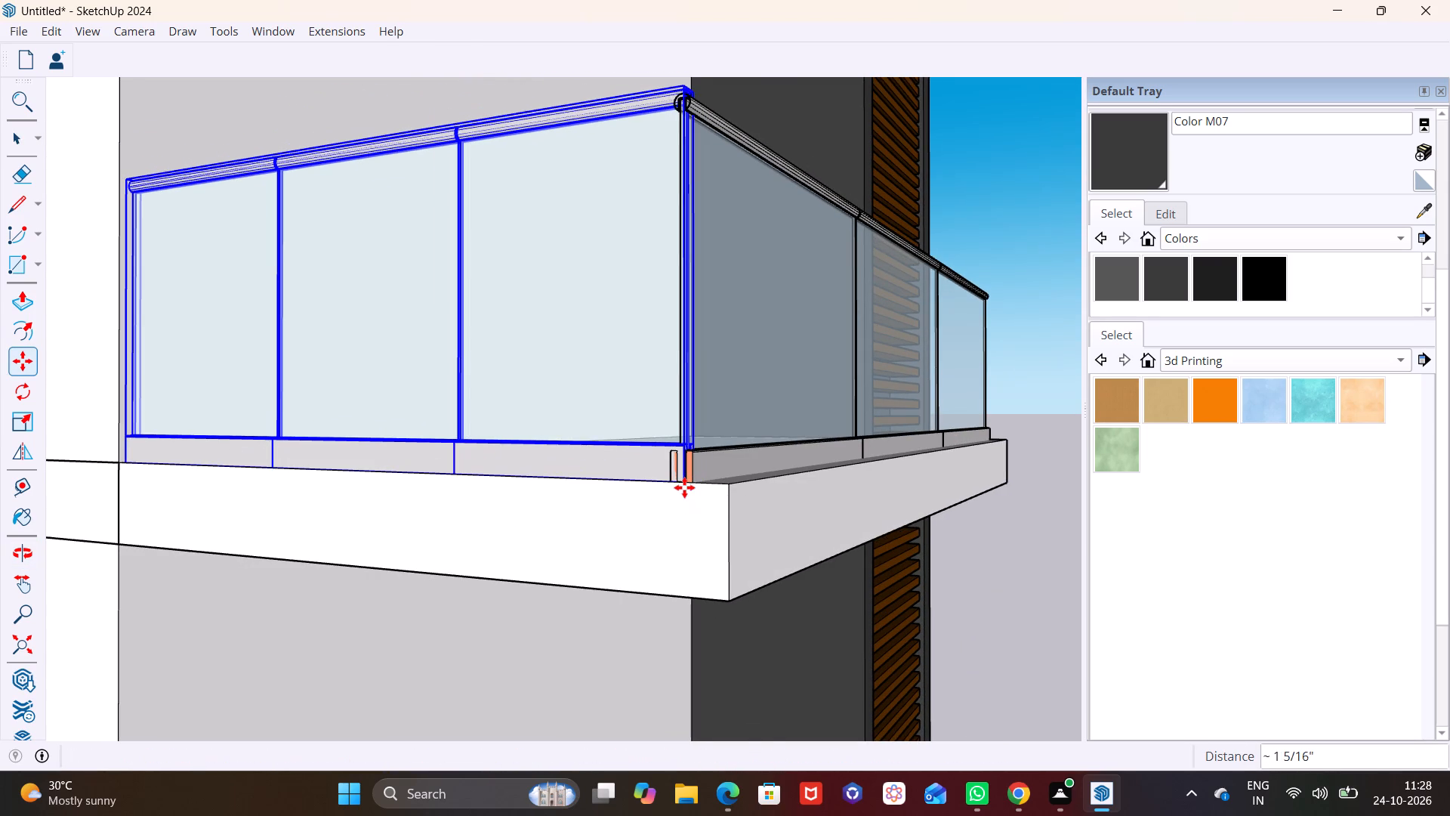
pyautogui.press('space')
pyautogui.click(980, 601)
# Examine the upper slabs' corner railings from the front and the end side of the building.
pyautogui.scroll(-6, 380, 382)
pyautogui.keyDown('shift'); pyautogui.moveTo(400, 288); pyautogui.dragTo(390, 530, button='middle'); pyautogui.keyUp('shift')
pyautogui.moveTo(440, 463); pyautogui.dragTo(393, 559, button='middle')
pyautogui.scroll(-5, 413, 492)
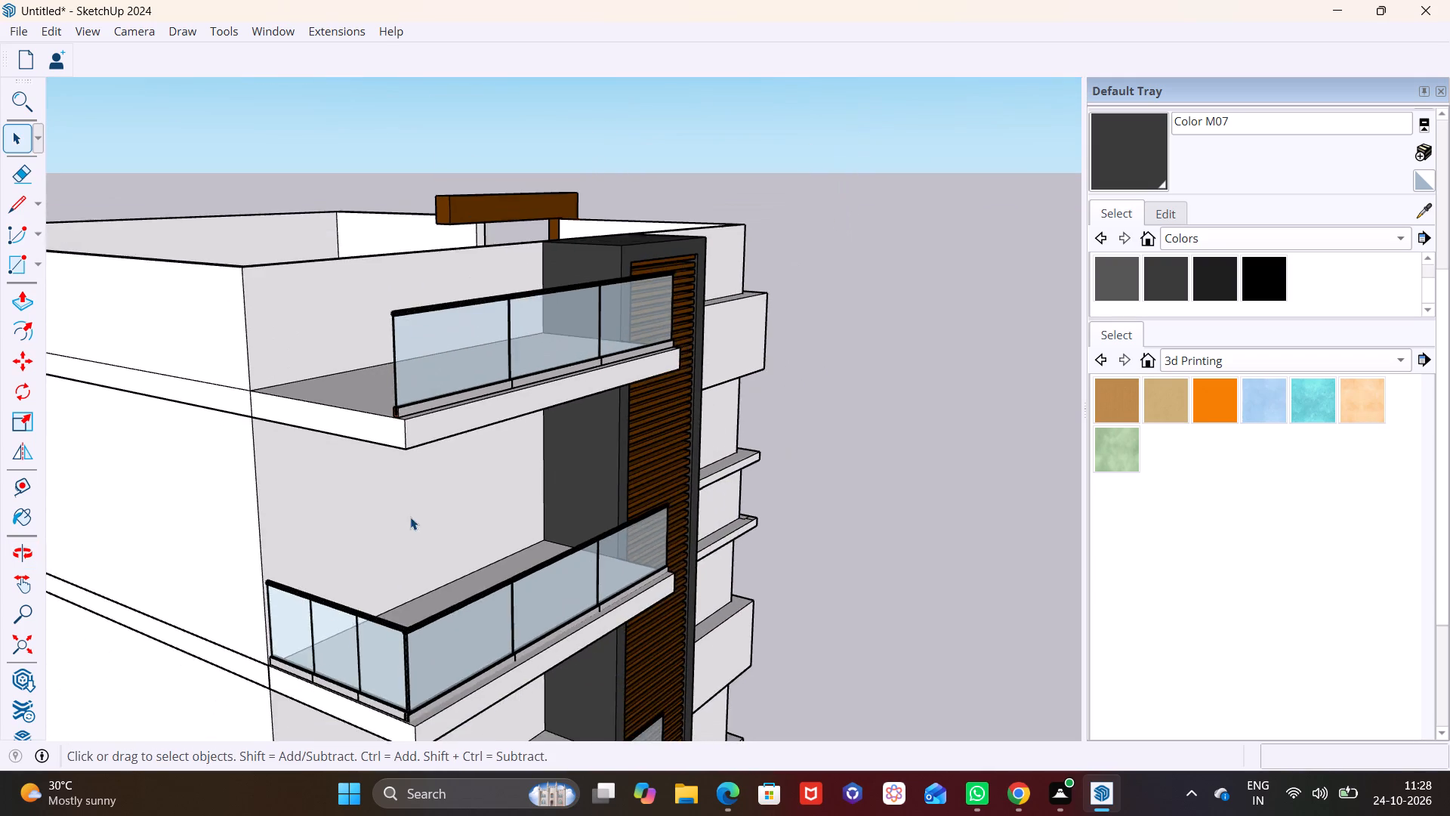
pyautogui.moveTo(412, 517); pyautogui.dragTo(273, 450, button='middle')
pyautogui.scroll(-6, 295, 444)
pyautogui.moveTo(342, 464); pyautogui.dragTo(204, 489, button='middle')
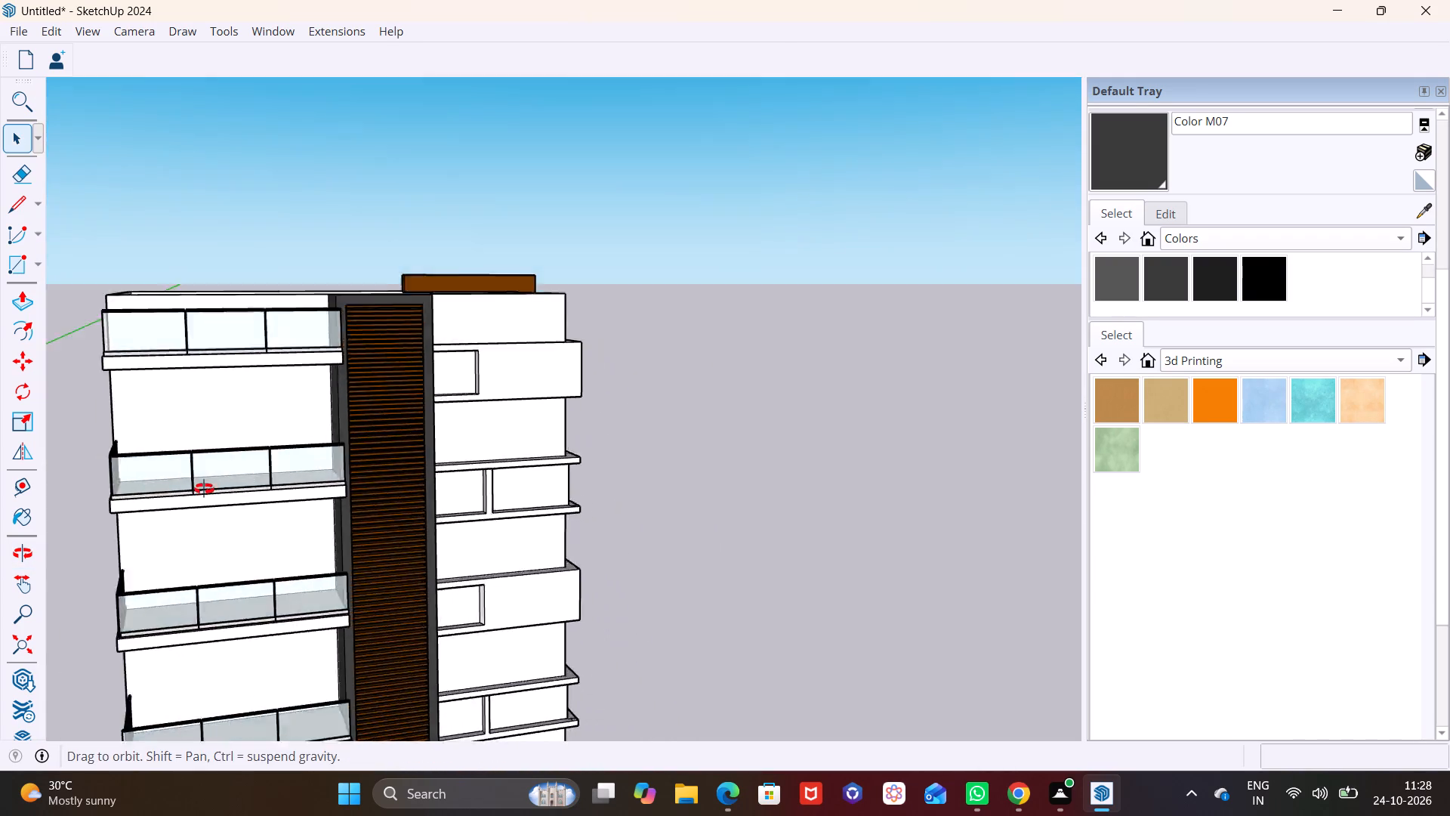
pyautogui.moveTo(204, 489); pyautogui.dragTo(1, 468, button='middle')
pyautogui.scroll(7, 315, 452)
pyautogui.moveTo(233, 496); pyautogui.dragTo(683, 515, button='middle')
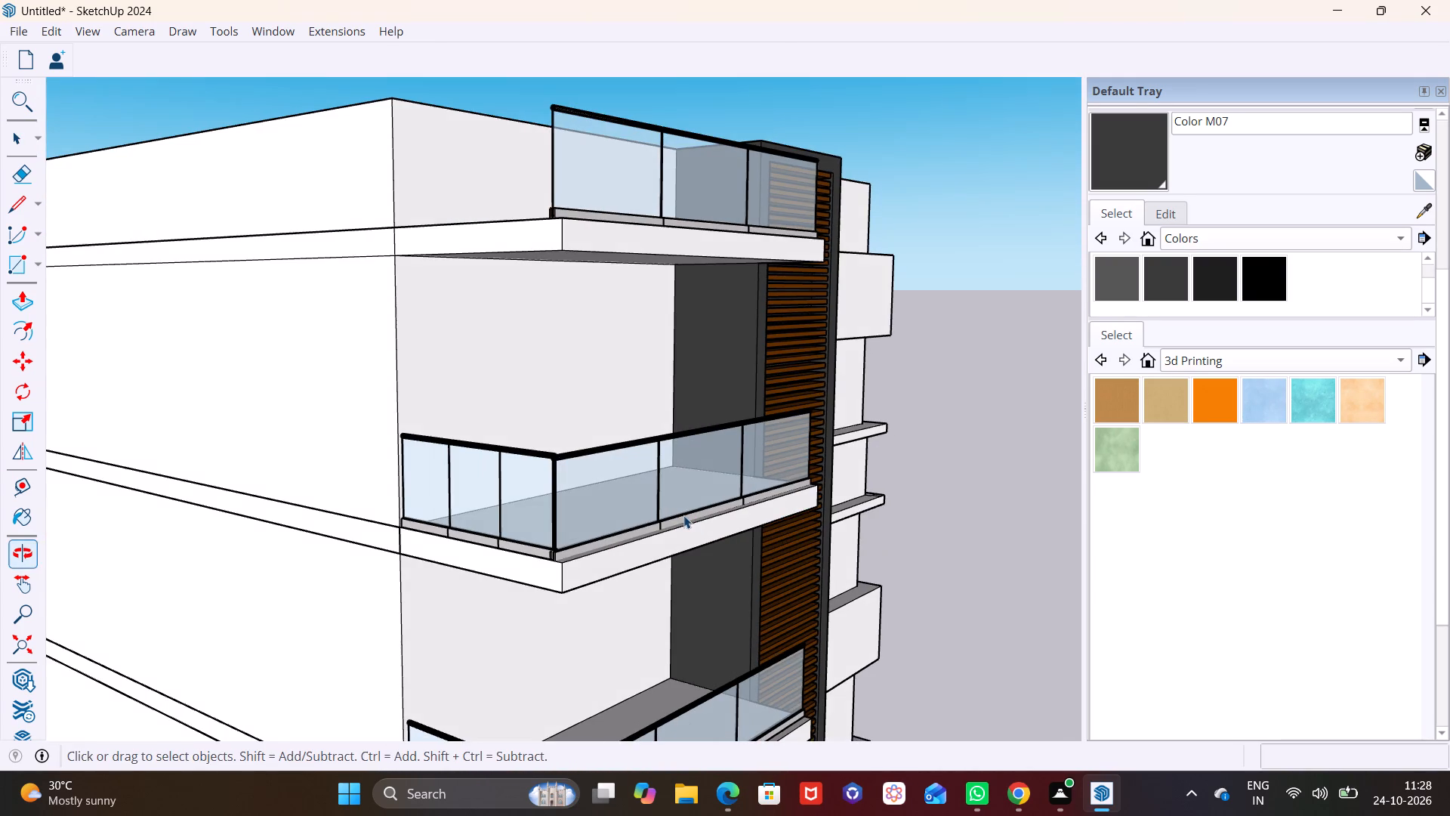
# Copy the fourth slab's end railing panel up about 11' onto the top projecting slab, meeting its front railing.
pyautogui.scroll(-3, 507, 460)
pyautogui.moveTo(500, 463); pyautogui.dragTo(456, 604, button='middle')
pyautogui.scroll(3, 480, 623)
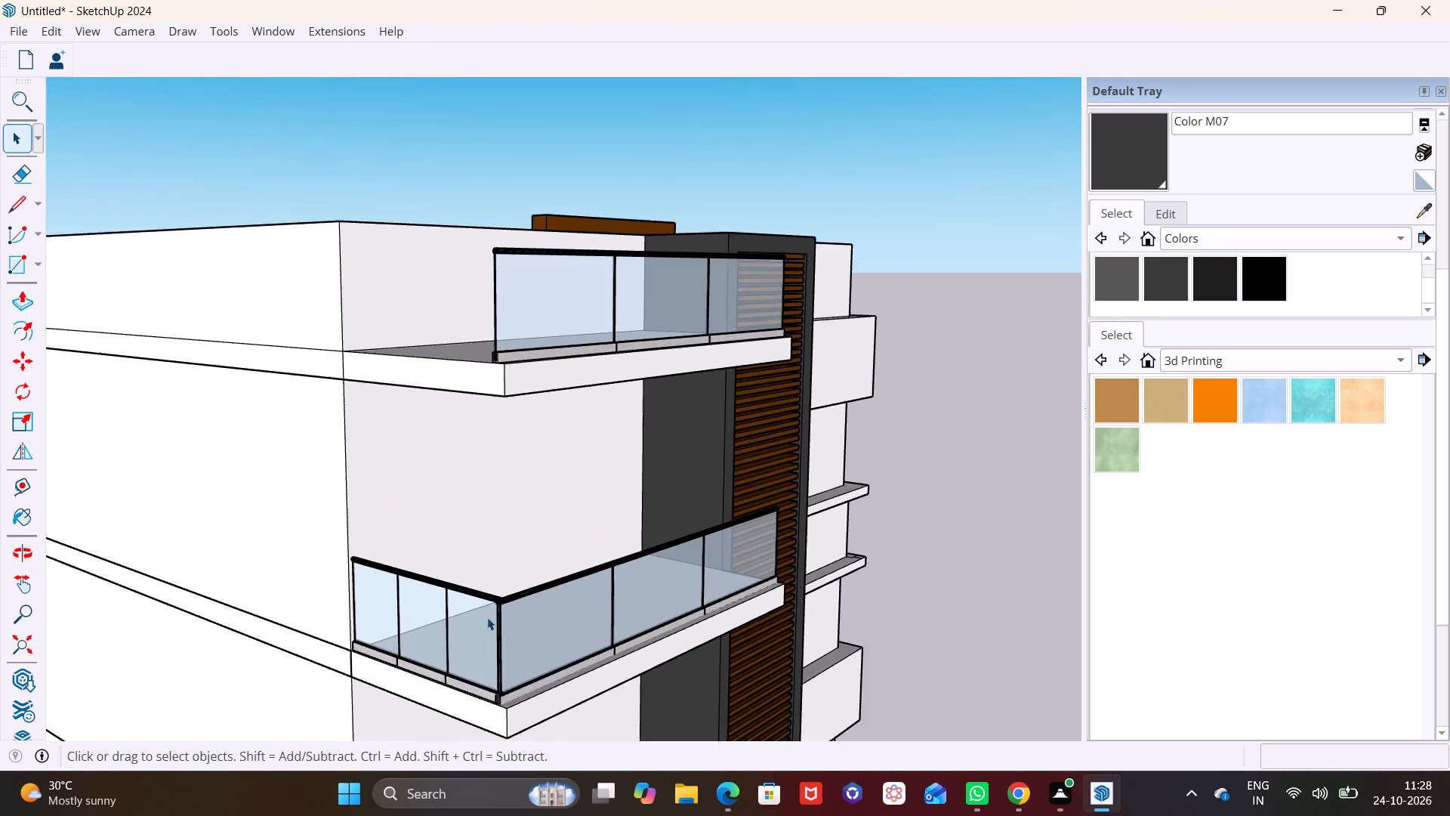
pyautogui.scroll(4, 487, 617)
pyautogui.click(493, 592)
pyautogui.press('m')
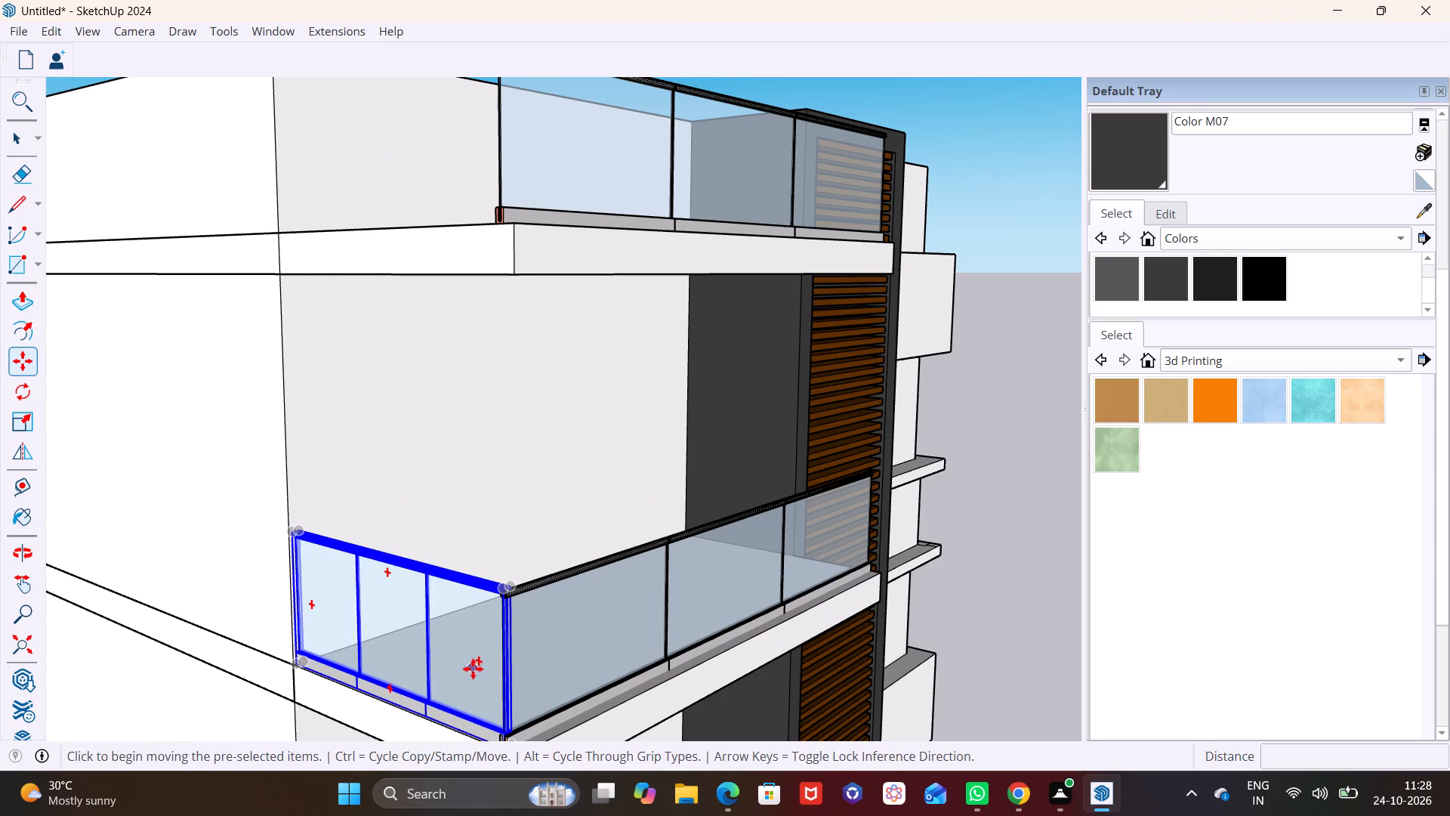
pyautogui.moveTo(467, 655); pyautogui.dragTo(515, 604, button='middle')
pyautogui.click(592, 659)
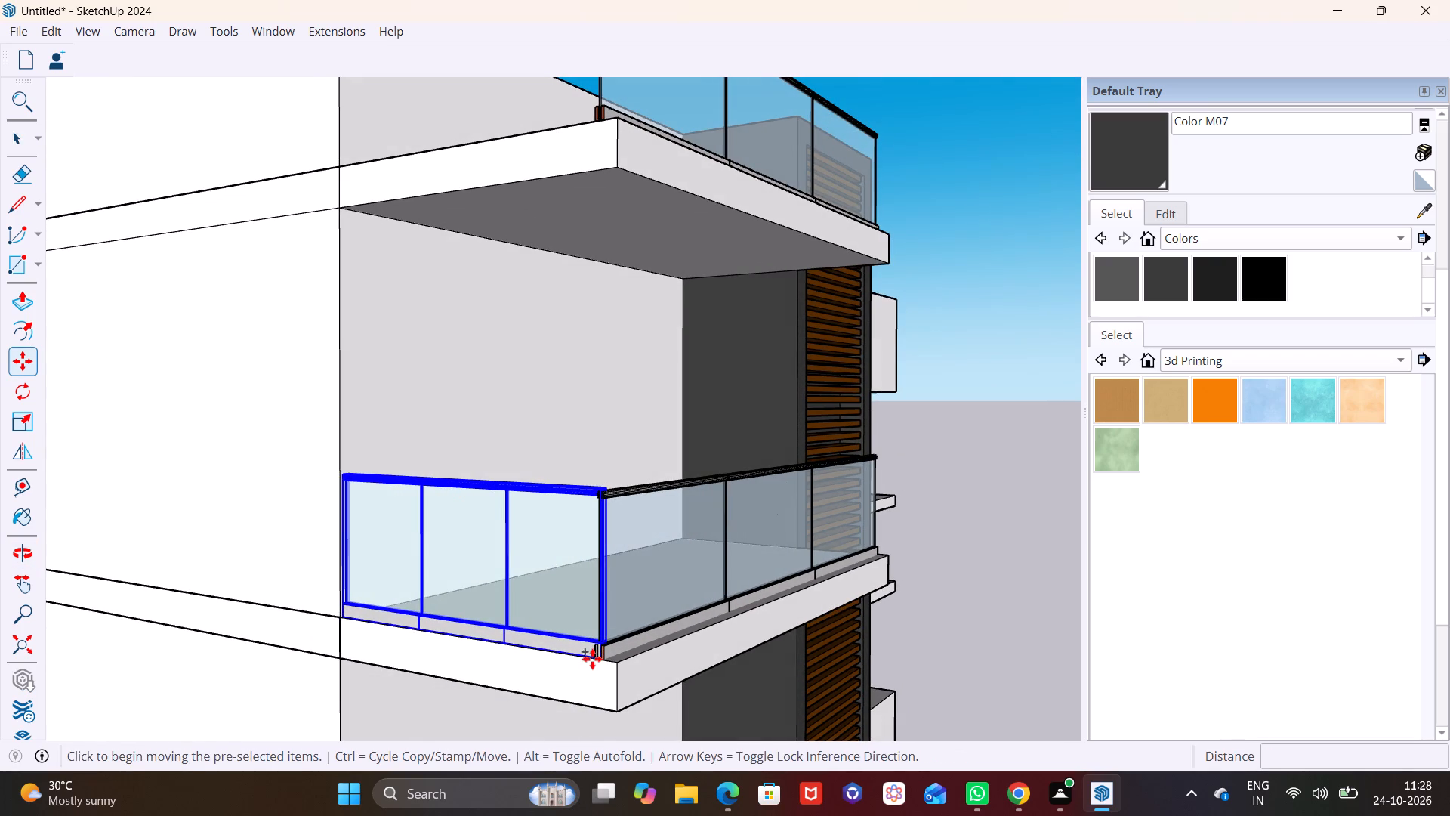
pyautogui.moveTo(572, 161); pyautogui.dragTo(560, 439, button='middle')
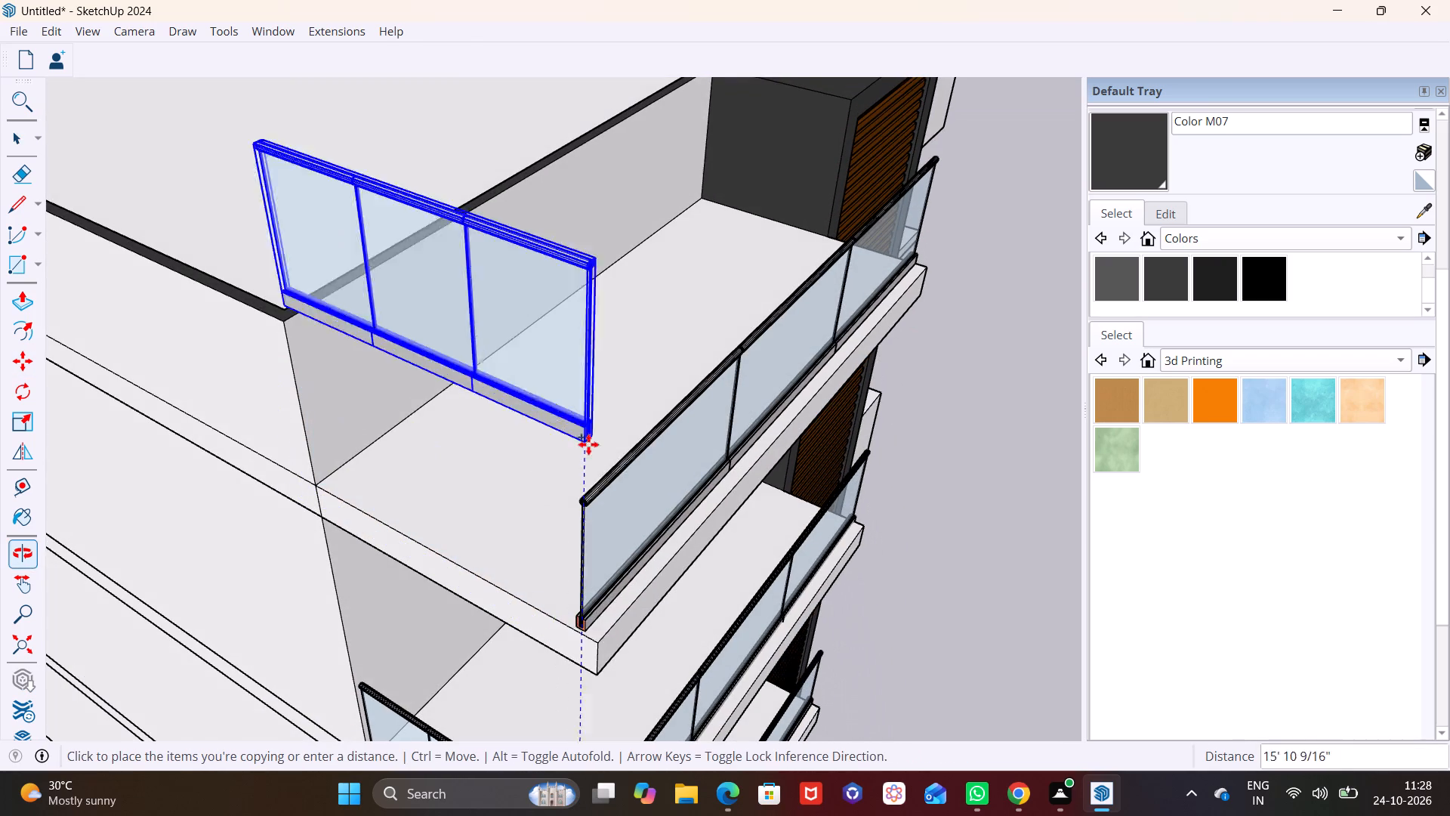
pyautogui.moveTo(589, 624); pyautogui.dragTo(645, 491, button='middle')
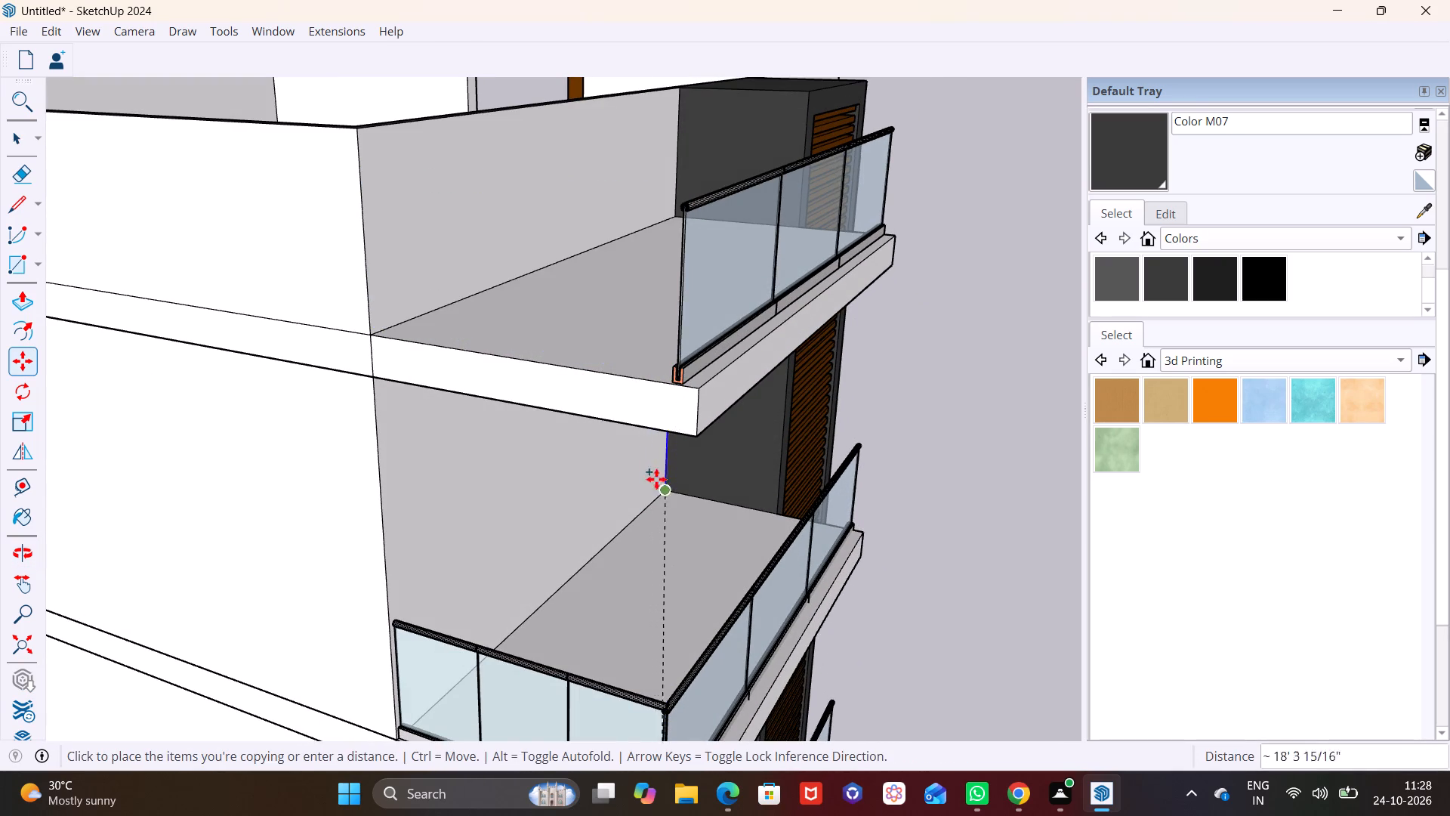
pyautogui.click(688, 385)
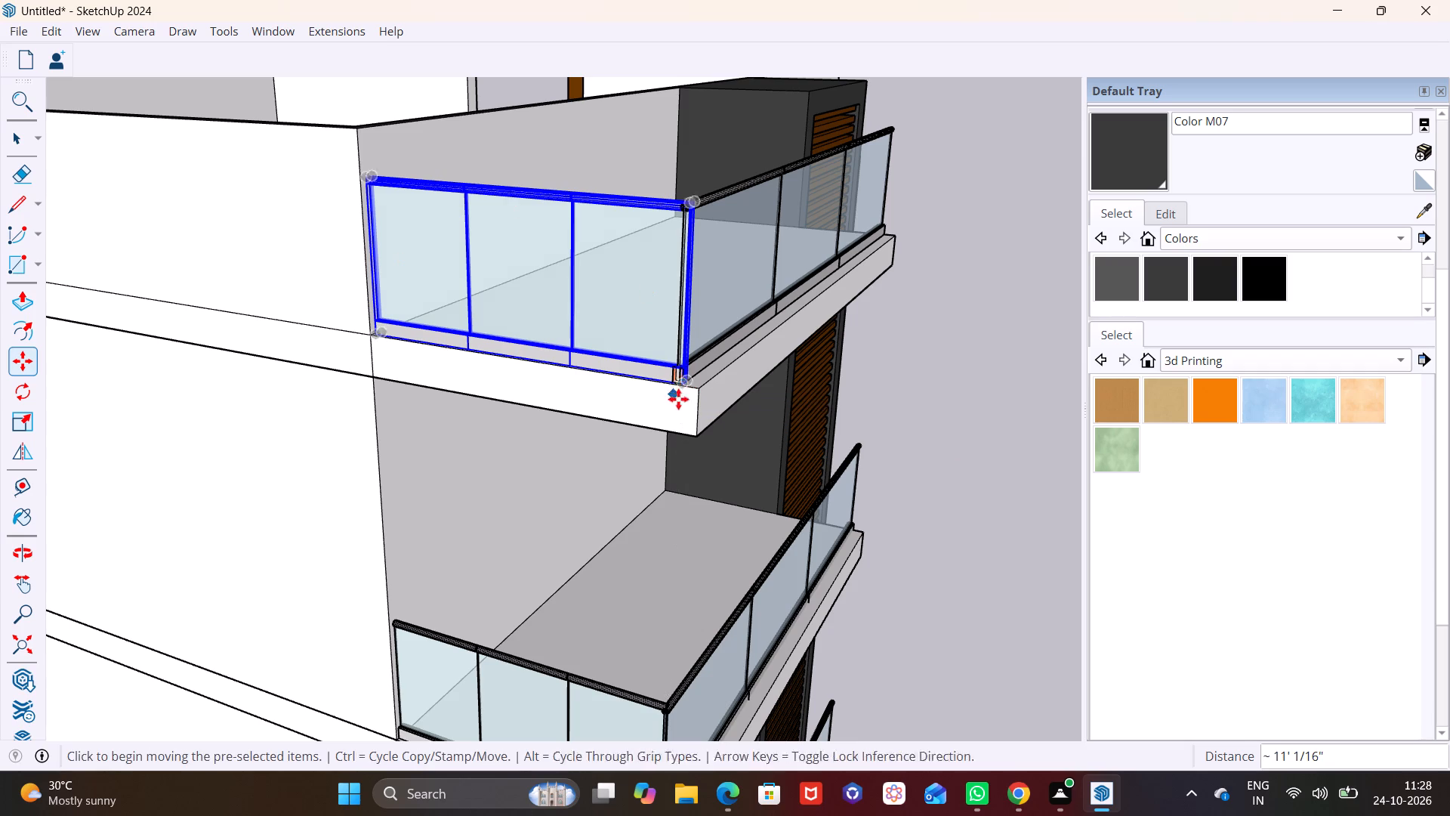
pyautogui.press('space')
pyautogui.click(918, 436)
# Examine the railings on all five projecting slabs from the front of the side elevation.
pyautogui.moveTo(889, 431); pyautogui.dragTo(560, 439, button='middle')
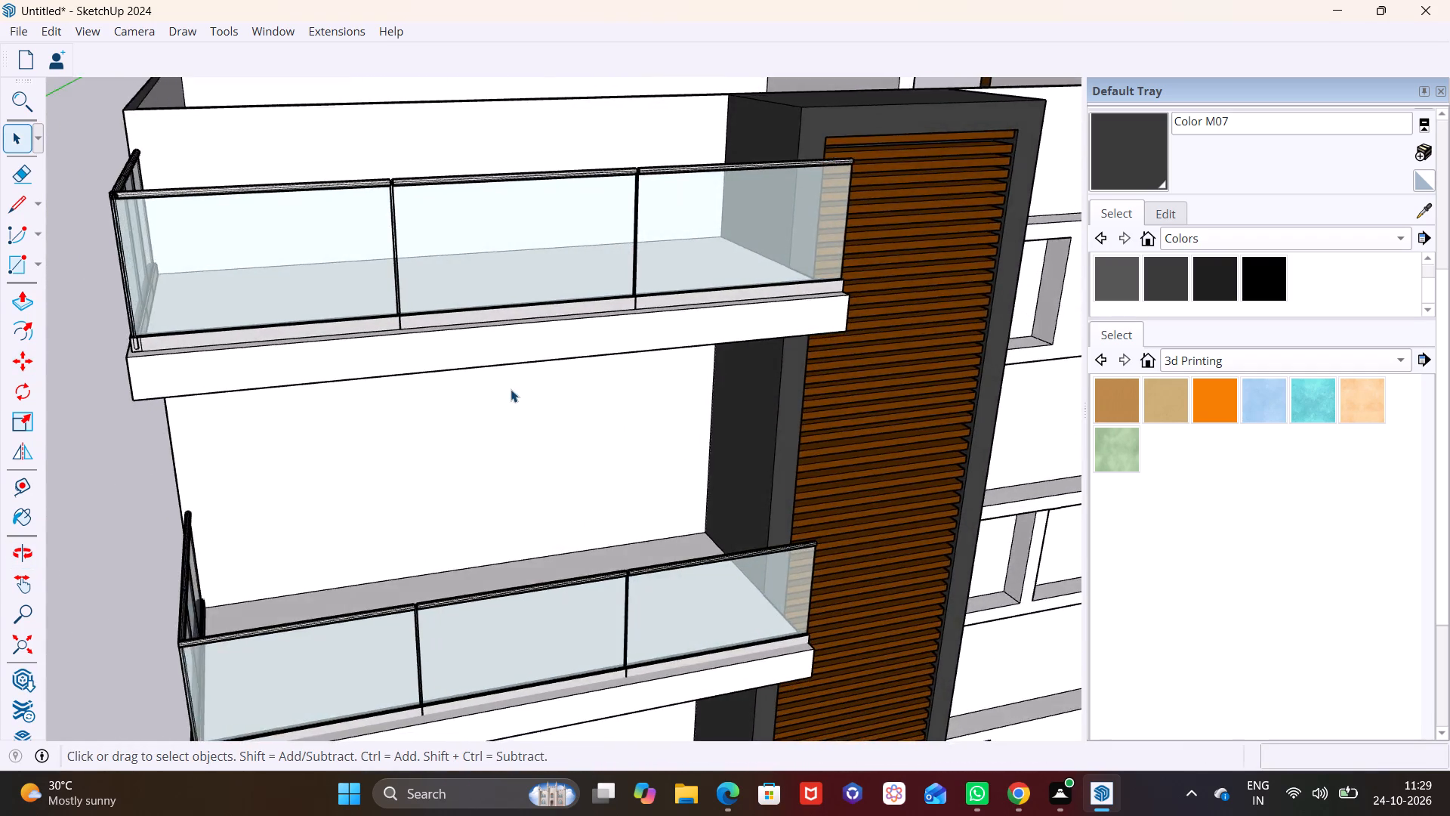
pyautogui.scroll(-10, 511, 389)
pyautogui.moveTo(569, 430); pyautogui.dragTo(386, 271, button='middle')
pyautogui.scroll(-2, 411, 375)
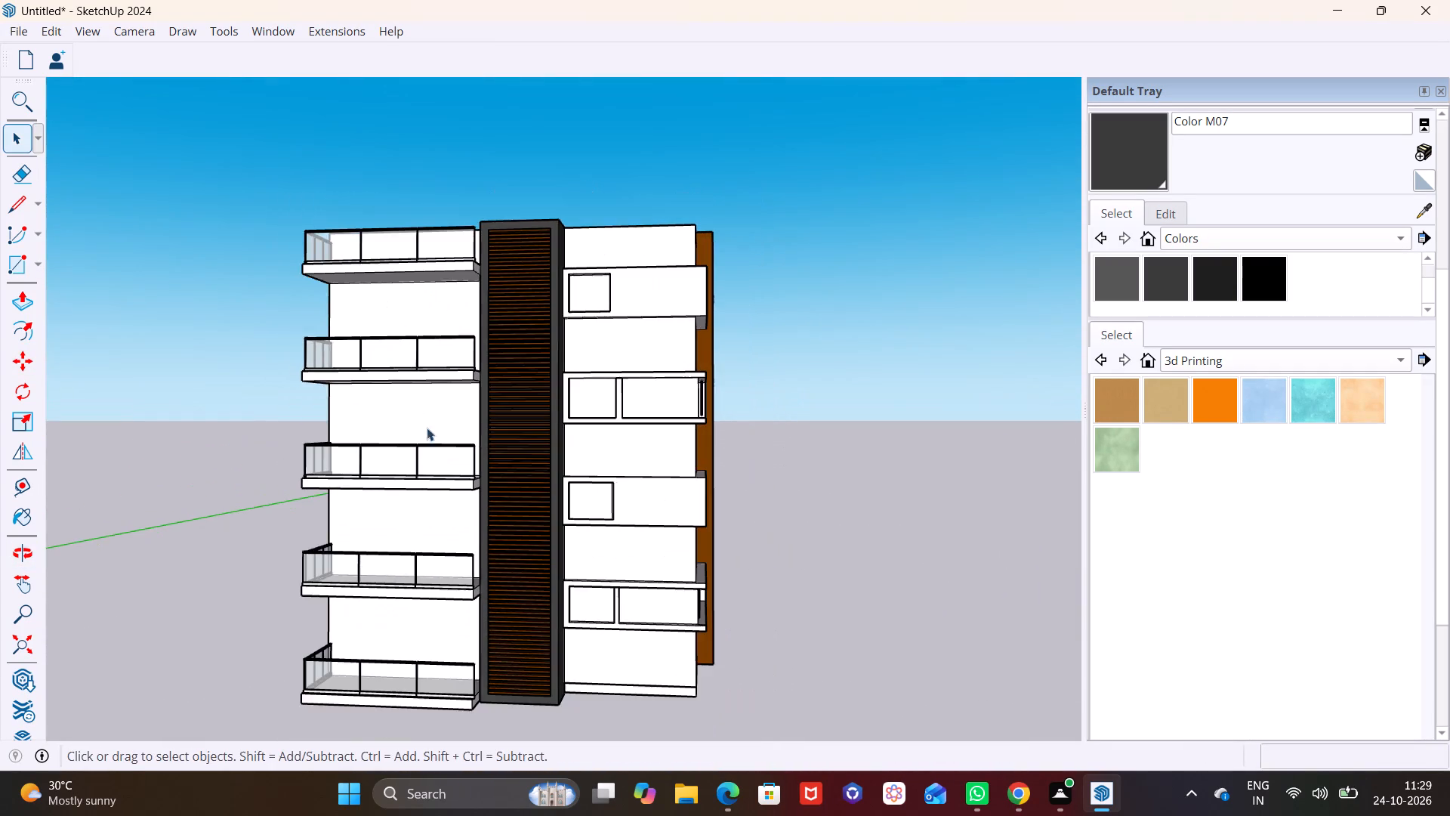
pyautogui.moveTo(422, 455); pyautogui.dragTo(301, 447, button='middle')
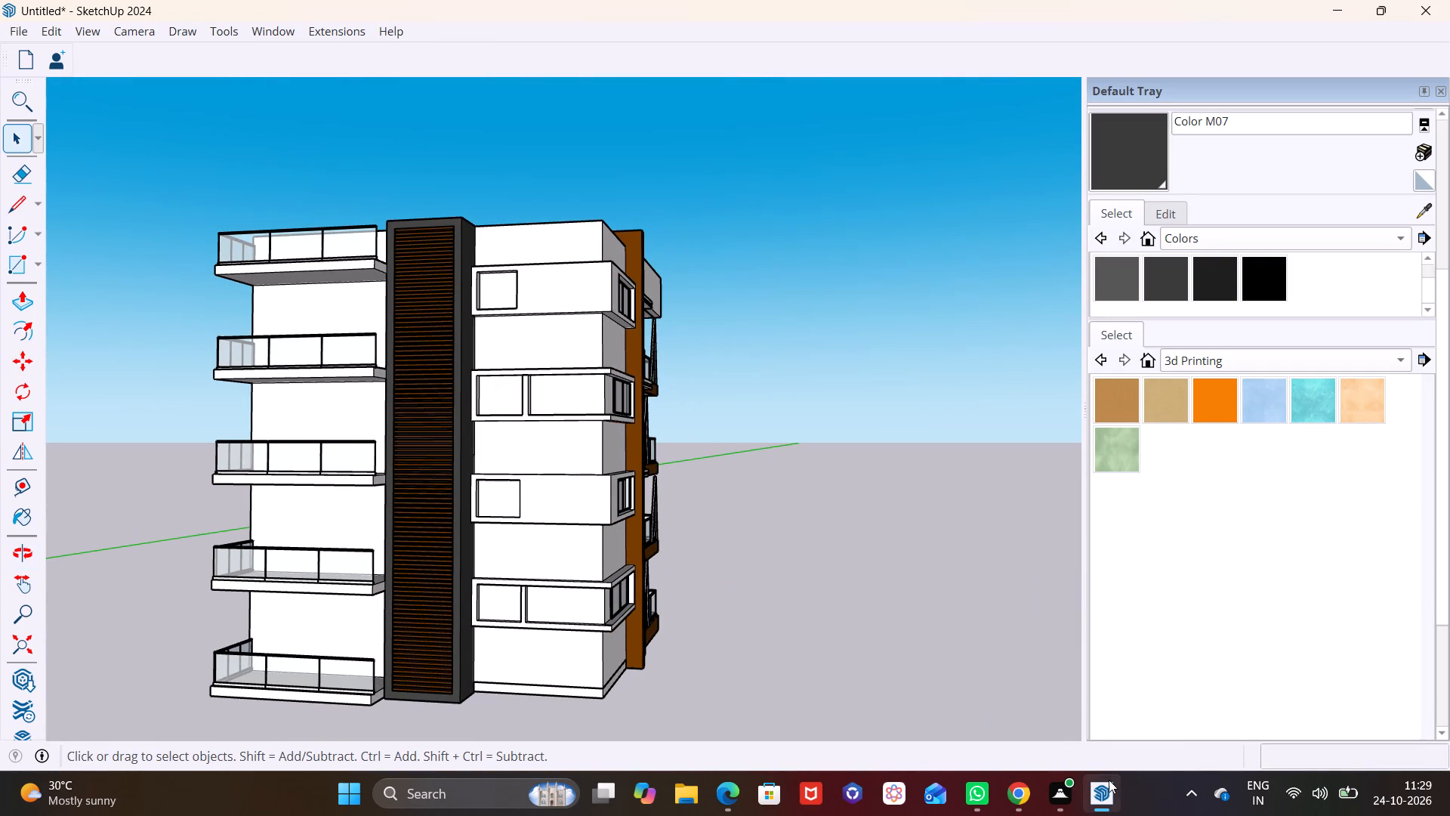
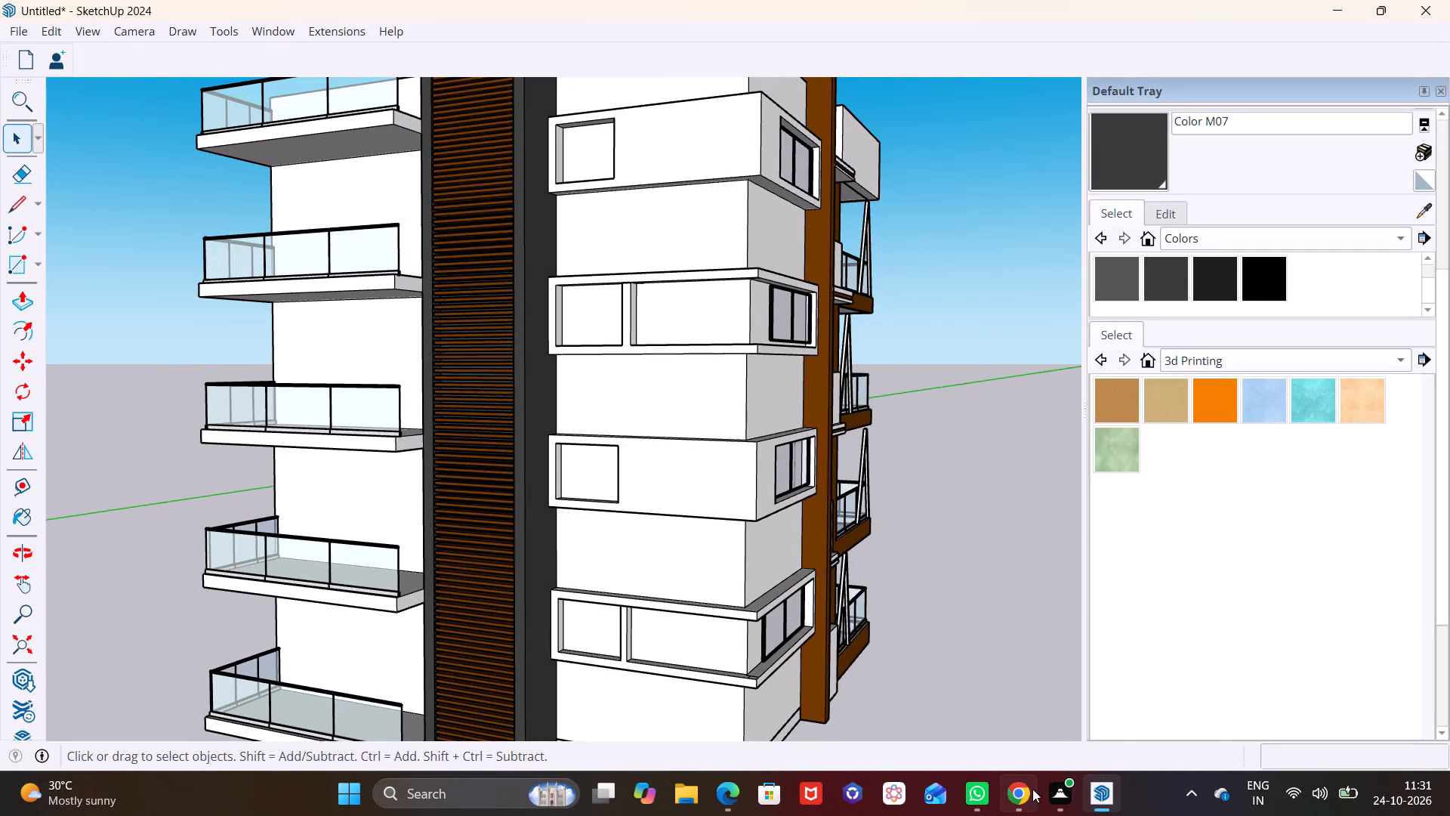
# Examine the open slab ends beside the louvre column and the ends of their front railings.
pyautogui.moveTo(777, 631); pyautogui.dragTo(878, 633, button='middle')
pyautogui.scroll(-1, 878, 633)
pyautogui.moveTo(671, 561); pyautogui.dragTo(652, 561, button='middle')
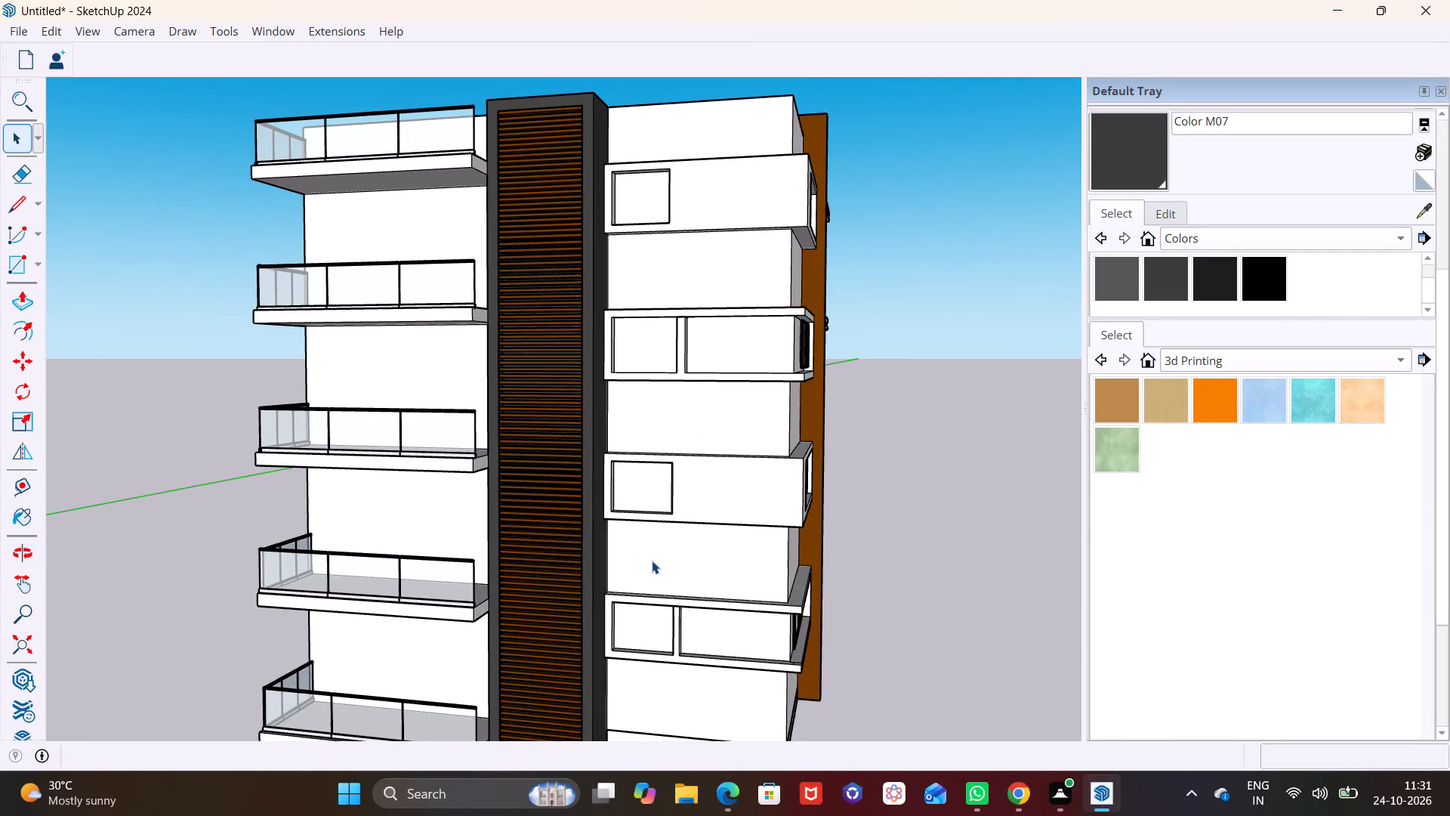
pyautogui.moveTo(652, 561); pyautogui.dragTo(652, 561, button='middle')
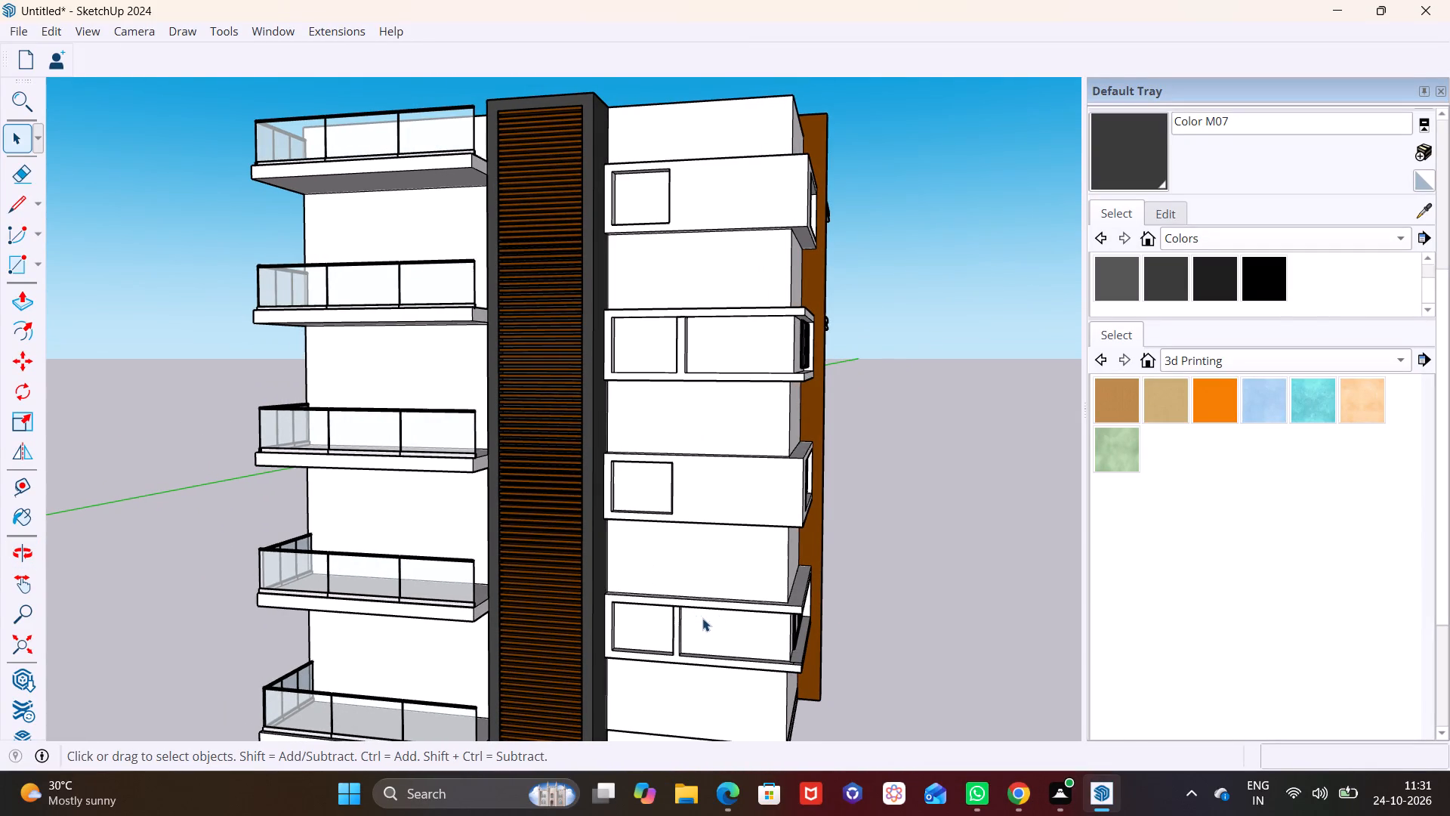
pyautogui.moveTo(702, 618); pyautogui.dragTo(660, 622, button='middle')
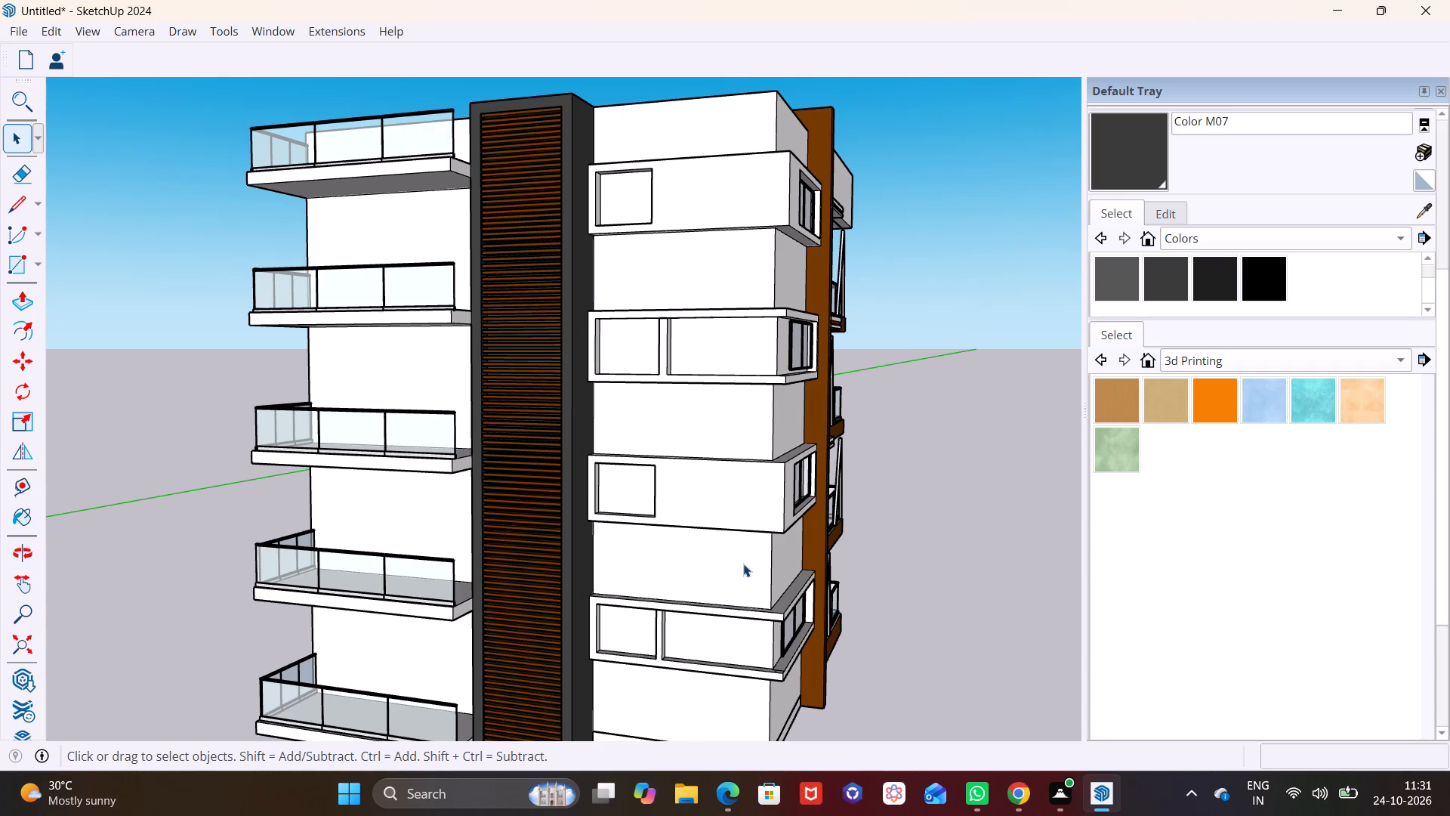
pyautogui.moveTo(557, 515); pyautogui.dragTo(458, 513, button='middle')
pyautogui.scroll(7, 436, 541)
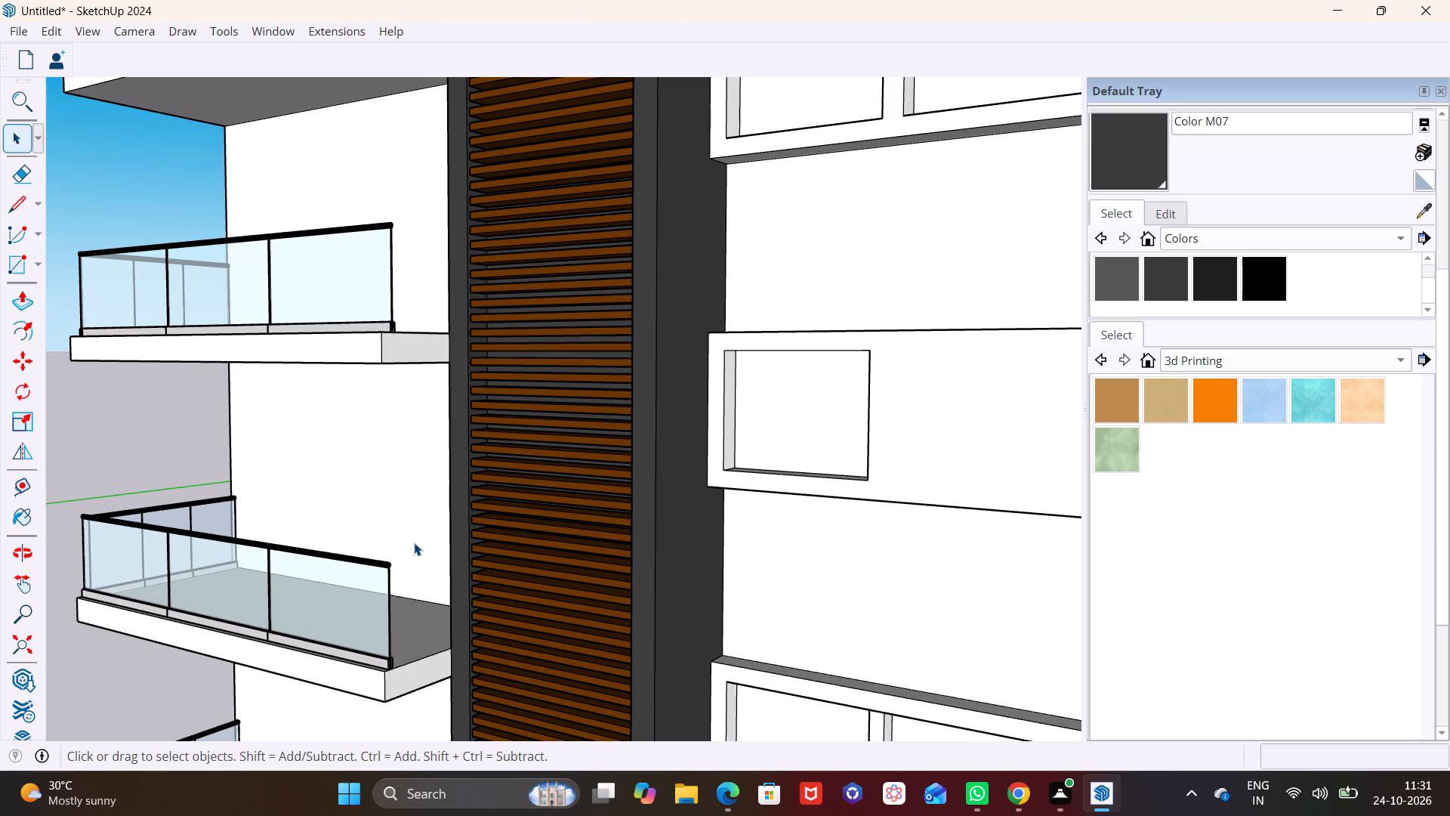
pyautogui.scroll(6, 411, 514)
pyautogui.moveTo(386, 583); pyautogui.dragTo(369, 491, button='middle')
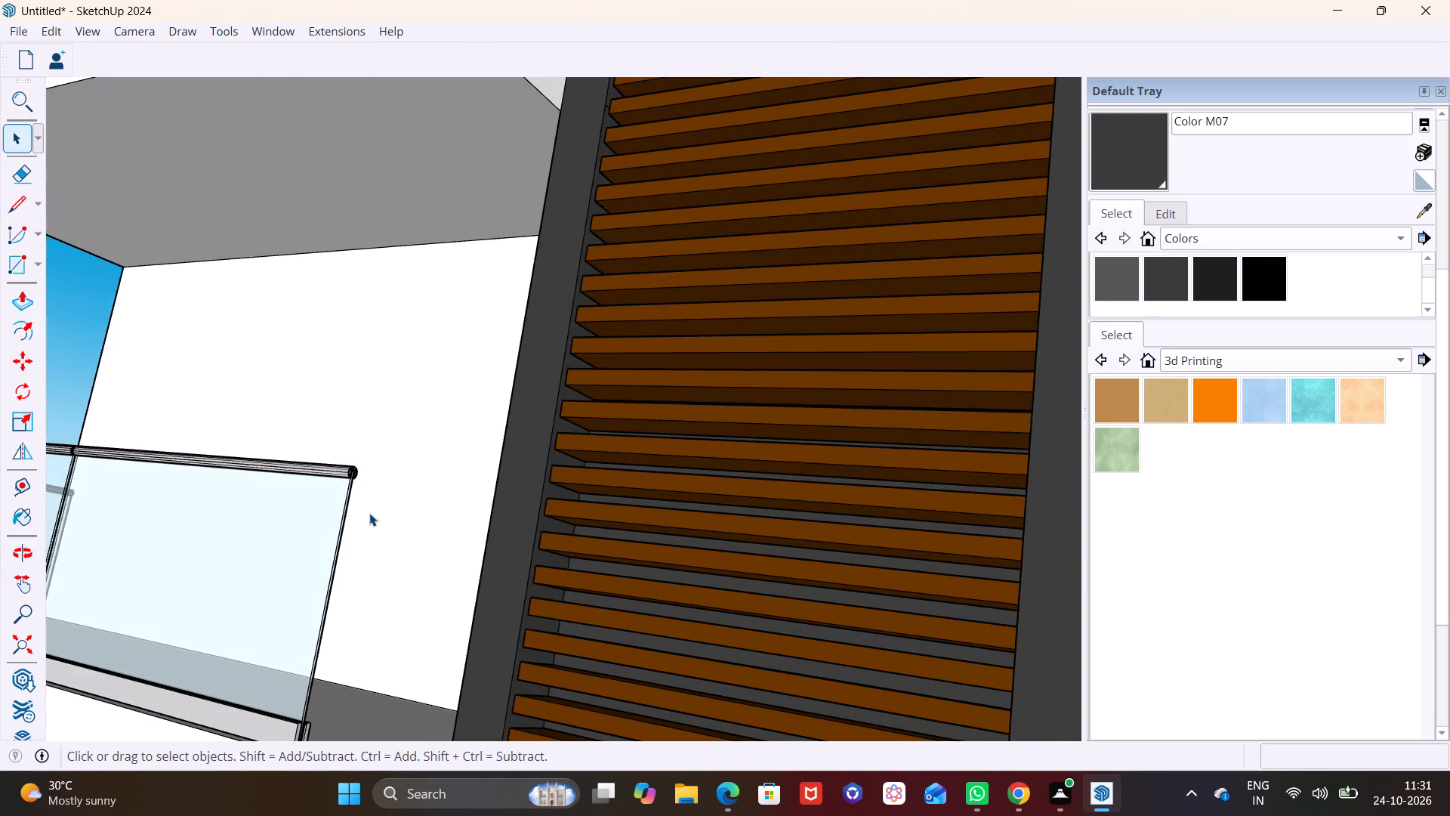
# Copy the second-lowest slab's end railing panel about 18' 2" across to the side beside the louvre column.
pyautogui.scroll(-1, 368, 543)
pyautogui.moveTo(366, 524); pyautogui.dragTo(333, 626, button='middle')
pyautogui.scroll(-3, 356, 580)
pyautogui.moveTo(434, 611); pyautogui.dragTo(588, 562, button='middle')
pyautogui.moveTo(437, 598); pyautogui.dragTo(350, 731, button='middle')
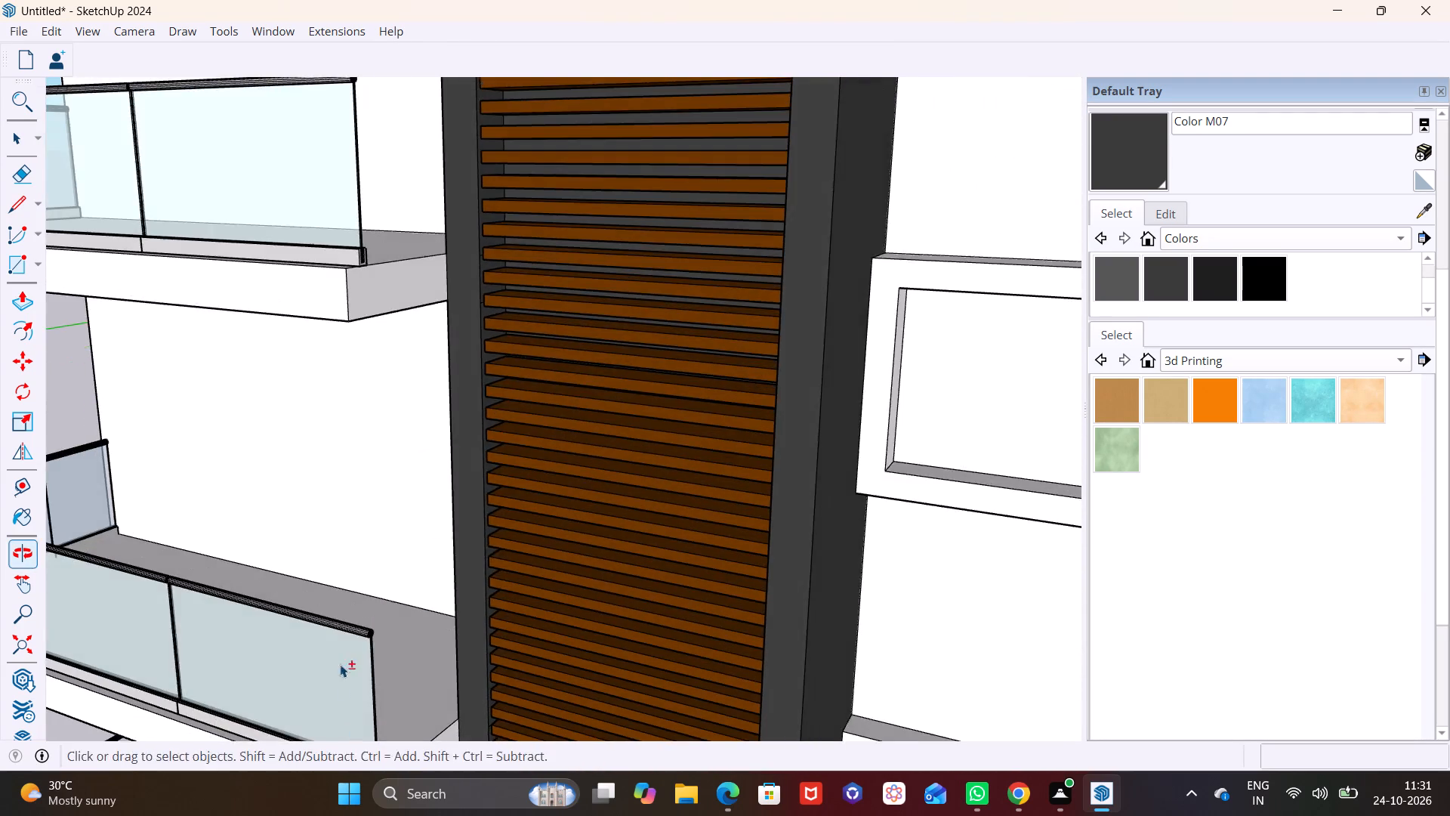
pyautogui.keyDown('shift'); pyautogui.moveTo(340, 664); pyautogui.dragTo(505, 553, button='middle'); pyautogui.keyUp('shift')
pyautogui.moveTo(498, 566); pyautogui.dragTo(472, 607, button='middle')
pyautogui.scroll(-3, 442, 567)
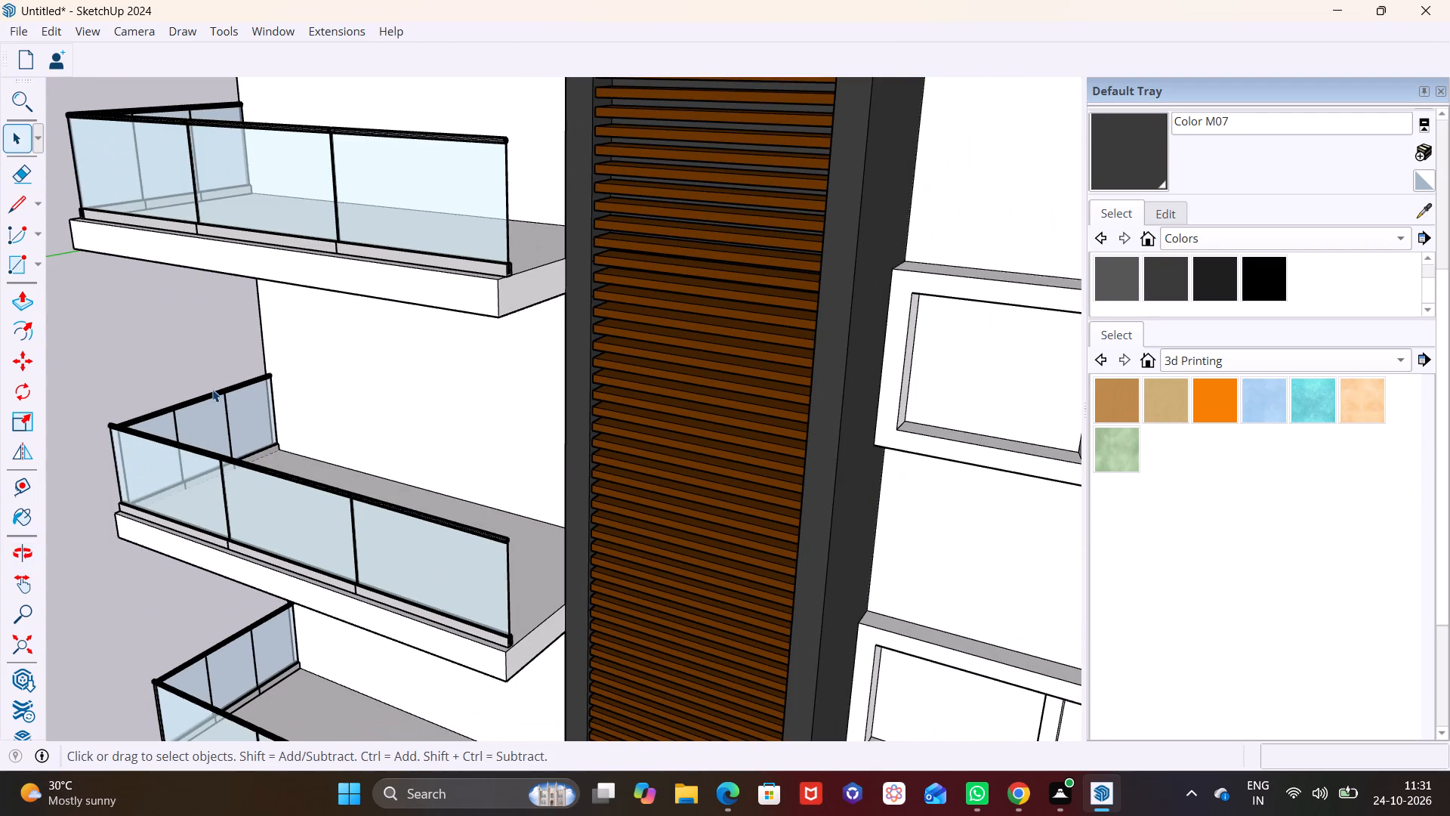
pyautogui.click(212, 394)
pyautogui.press('m')
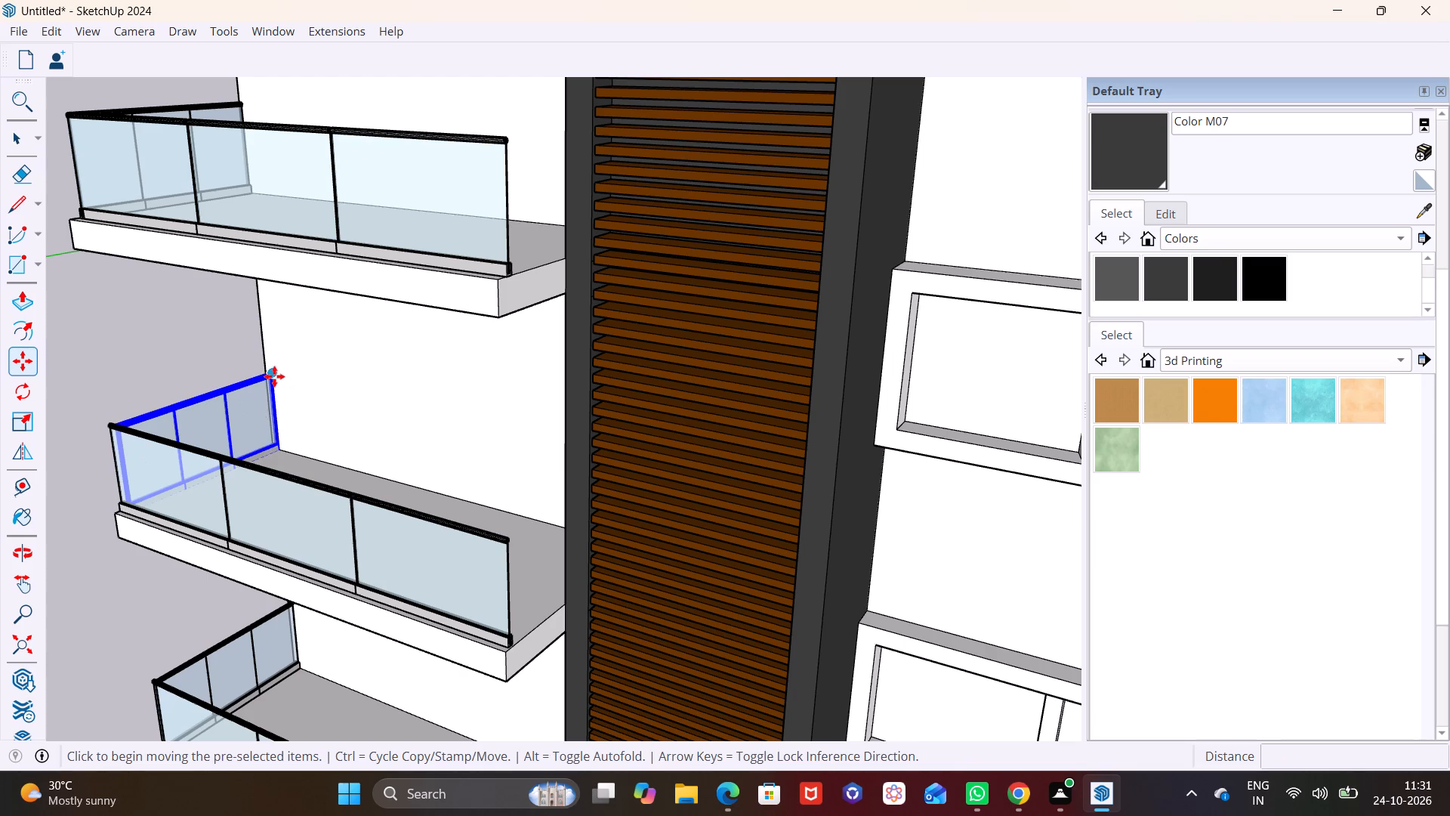
pyautogui.click(274, 376)
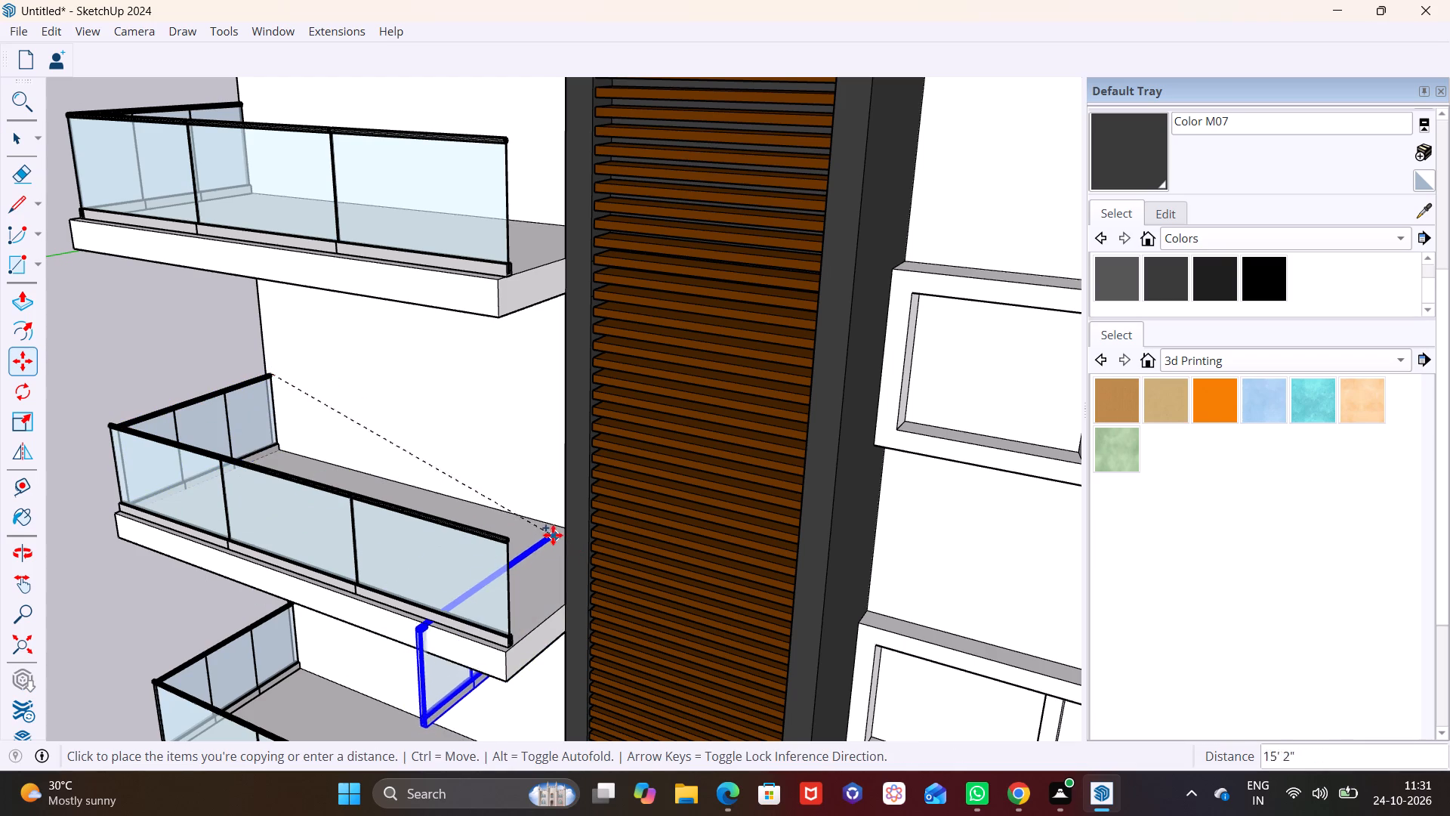
pyautogui.scroll(1, 549, 536)
pyautogui.moveTo(540, 533); pyautogui.dragTo(474, 449, button='middle')
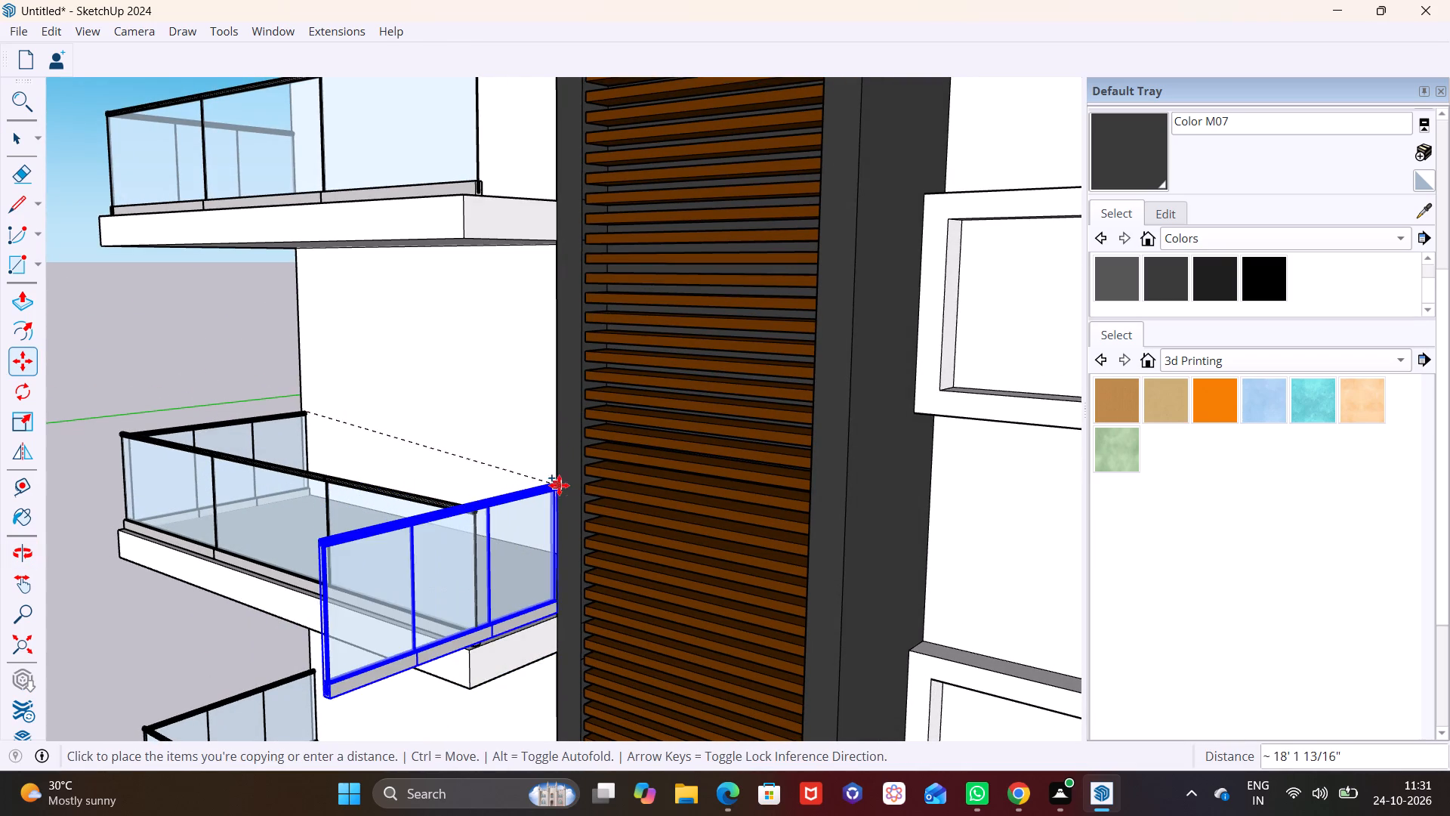
pyautogui.click(560, 484)
# Scale the copied railing panel's length to about 0.41 along the green axis to fit the slab's short side.
pyautogui.moveTo(550, 536); pyautogui.dragTo(932, 506, button='middle')
pyautogui.scroll(2, 642, 617)
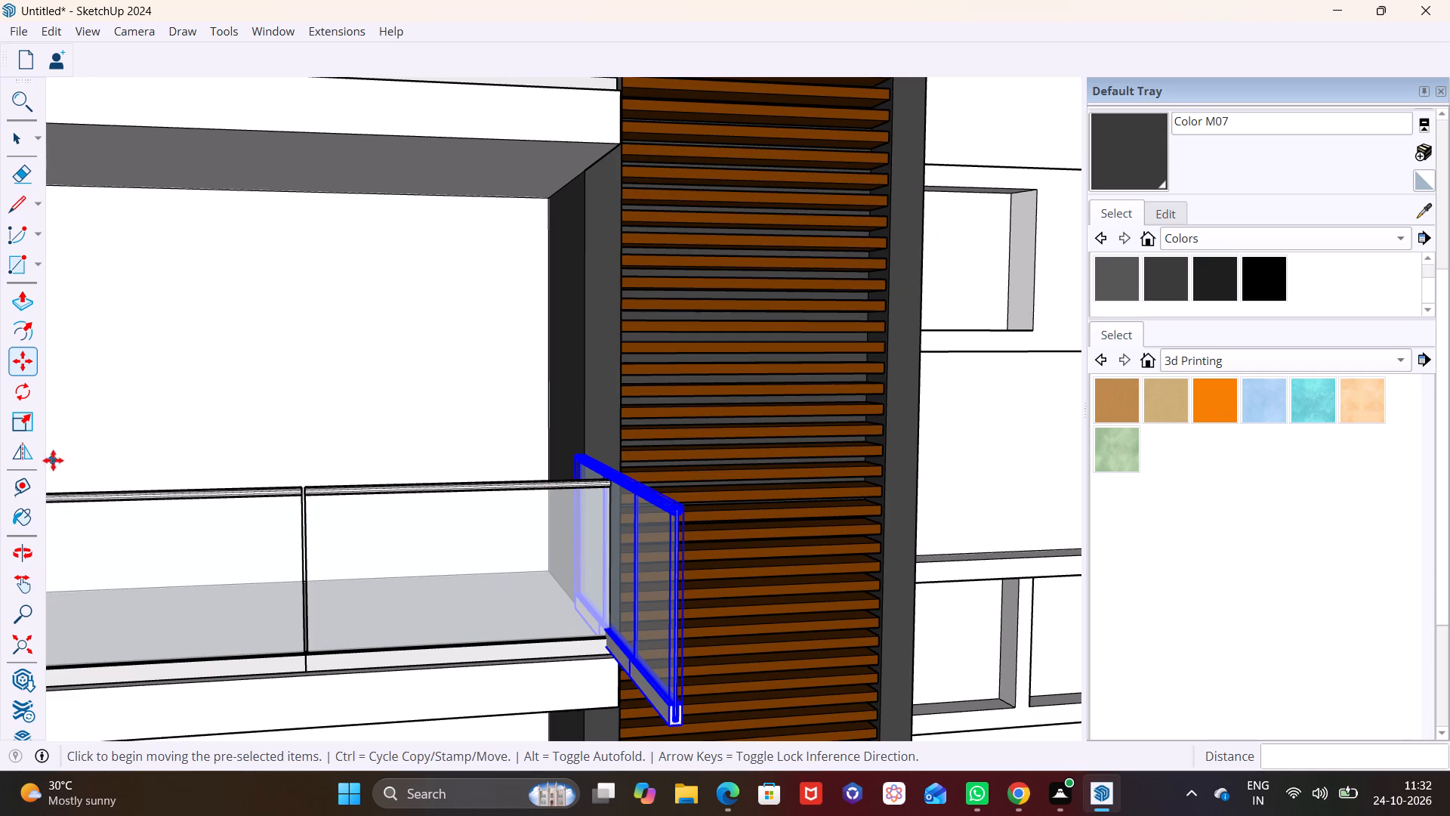
pyautogui.click(11, 425)
pyautogui.scroll(1, 322, 524)
pyautogui.moveTo(339, 534); pyautogui.dragTo(512, 549, button='middle')
pyautogui.scroll(-3, 575, 553)
pyautogui.moveTo(612, 559); pyautogui.dragTo(487, 516, button='middle')
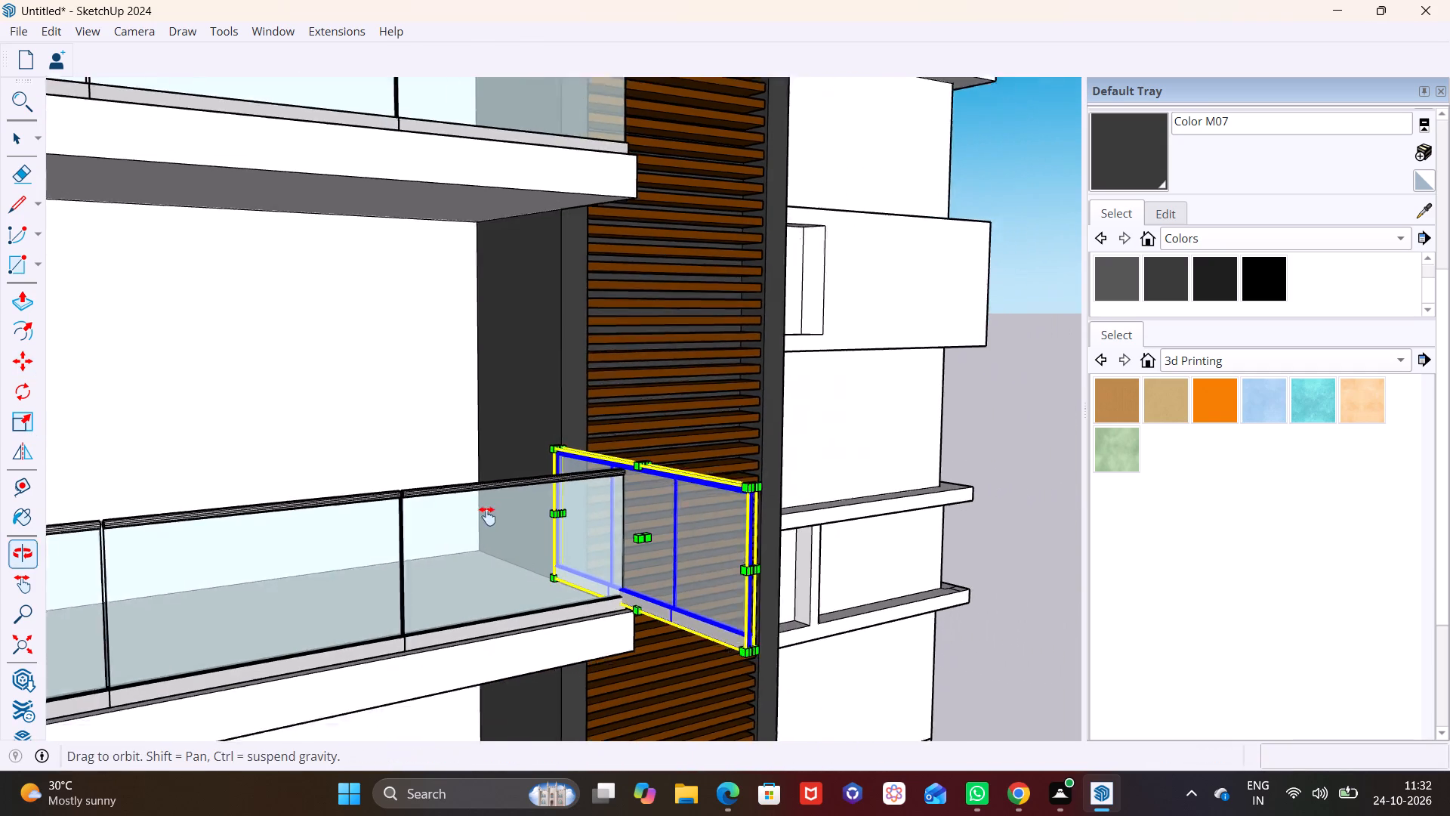
pyautogui.moveTo(487, 516); pyautogui.dragTo(410, 478, button='middle')
pyautogui.scroll(6, 484, 503)
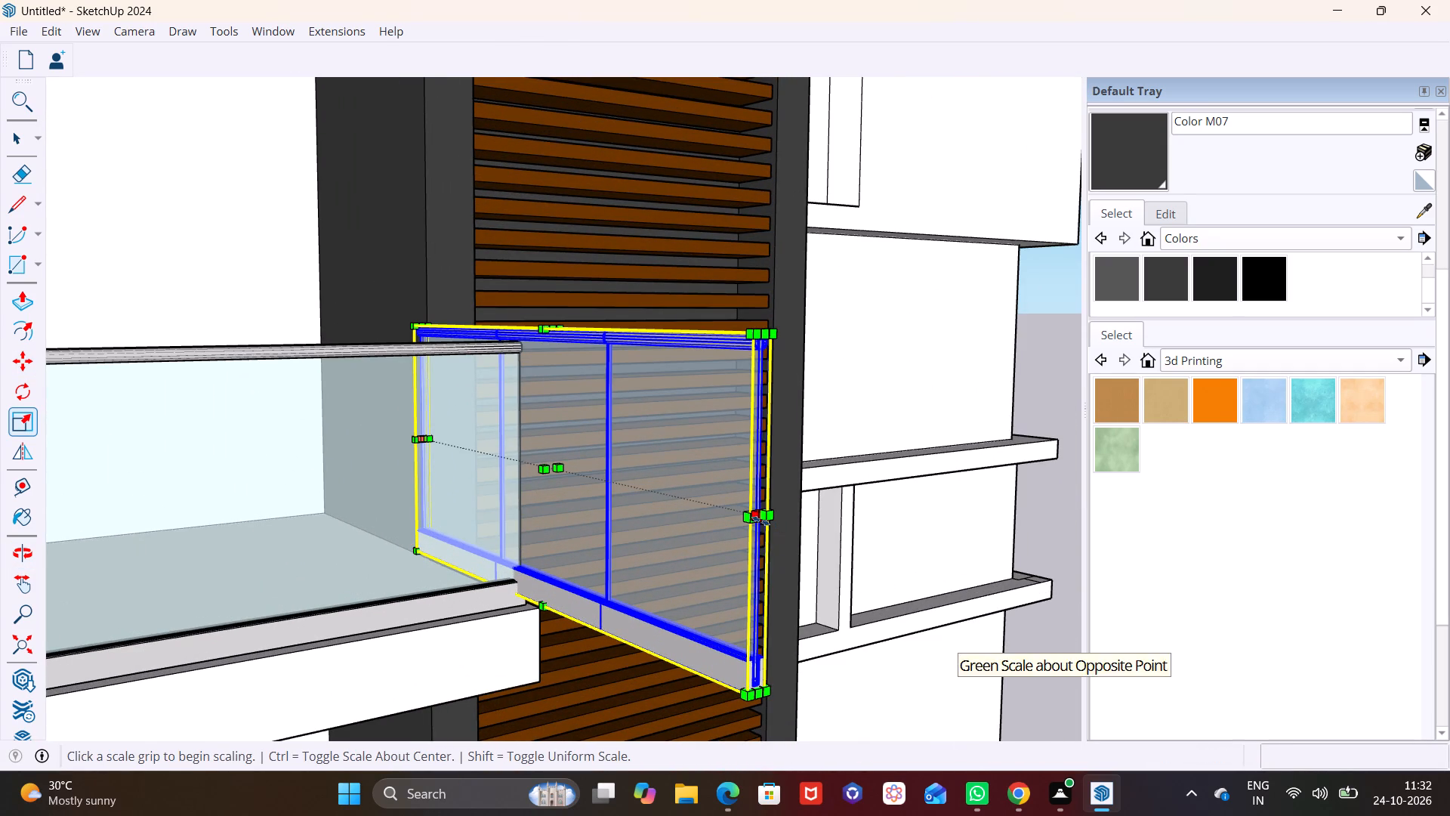
pyautogui.click(760, 521)
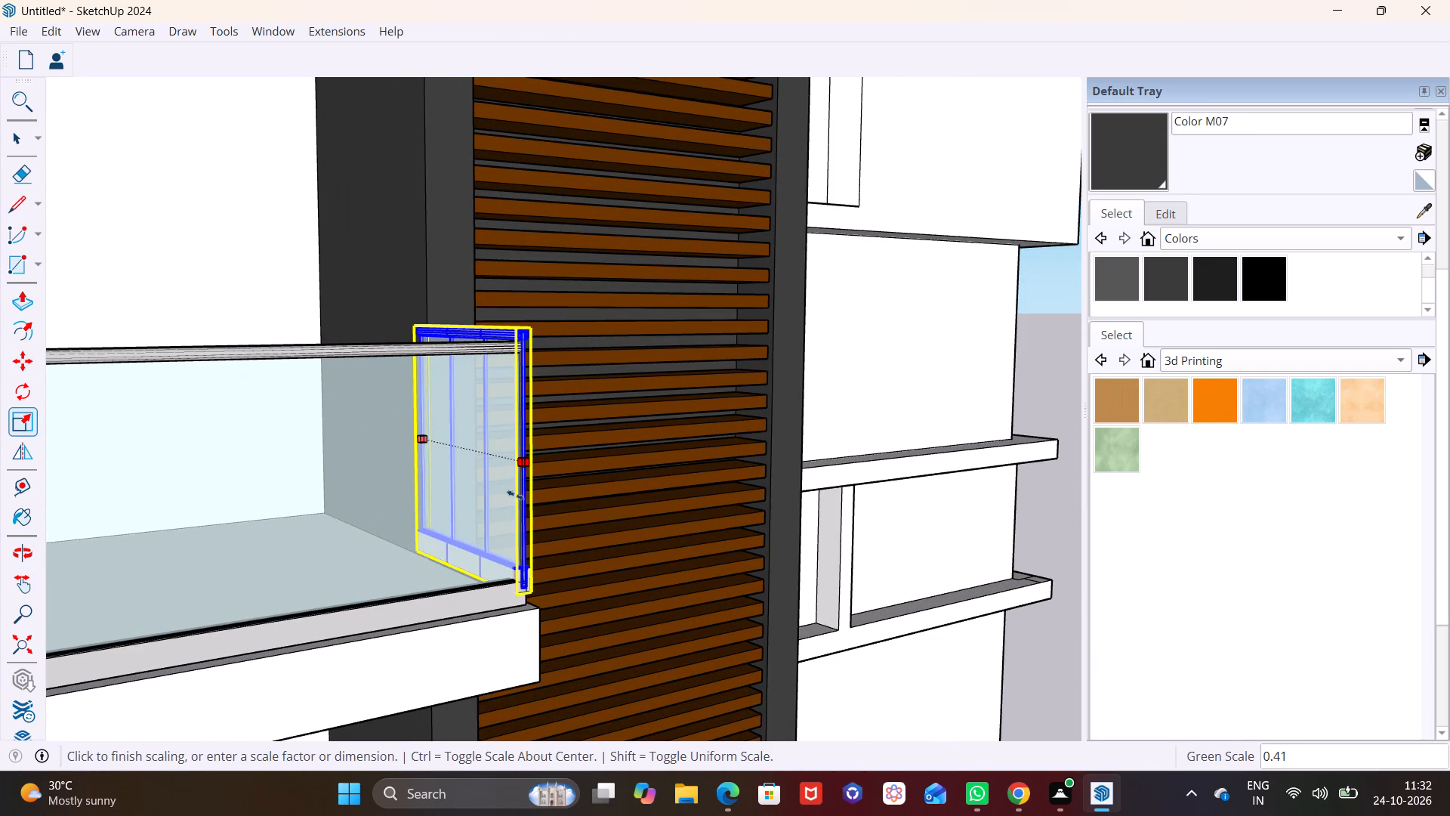
pyautogui.click(515, 495)
# Move the shortened side panel towards the base of the front railing at the slab corner.
pyautogui.moveTo(606, 516); pyautogui.dragTo(332, 548, button='middle')
pyautogui.keyDown('shift'); pyautogui.moveTo(264, 462); pyautogui.dragTo(530, 459, button='middle'); pyautogui.keyUp('shift')
pyautogui.moveTo(494, 601); pyautogui.dragTo(361, 540, button='middle')
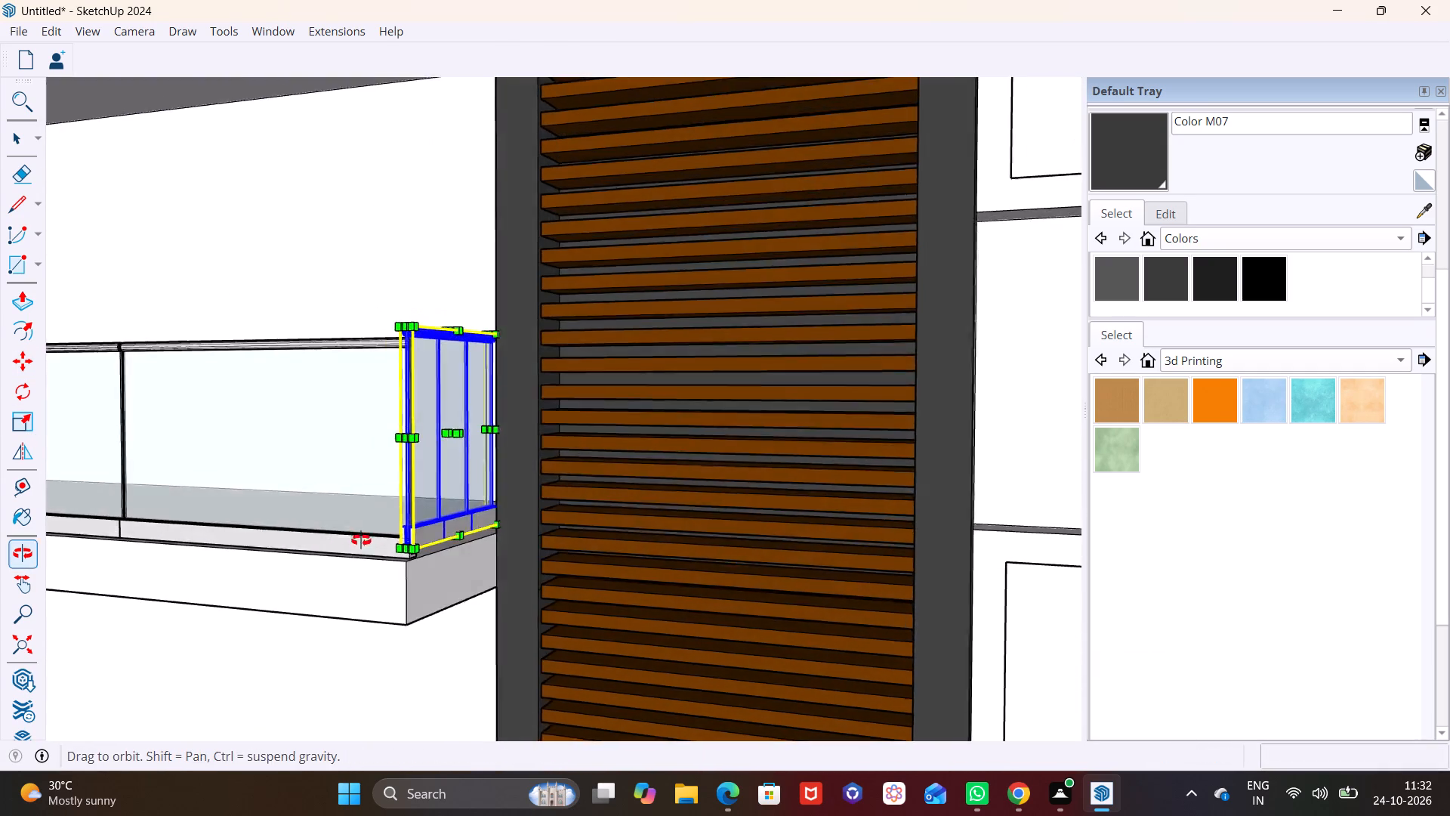
pyautogui.moveTo(361, 540); pyautogui.dragTo(344, 526, button='middle')
pyautogui.scroll(8, 377, 509)
pyautogui.scroll(-7, 390, 548)
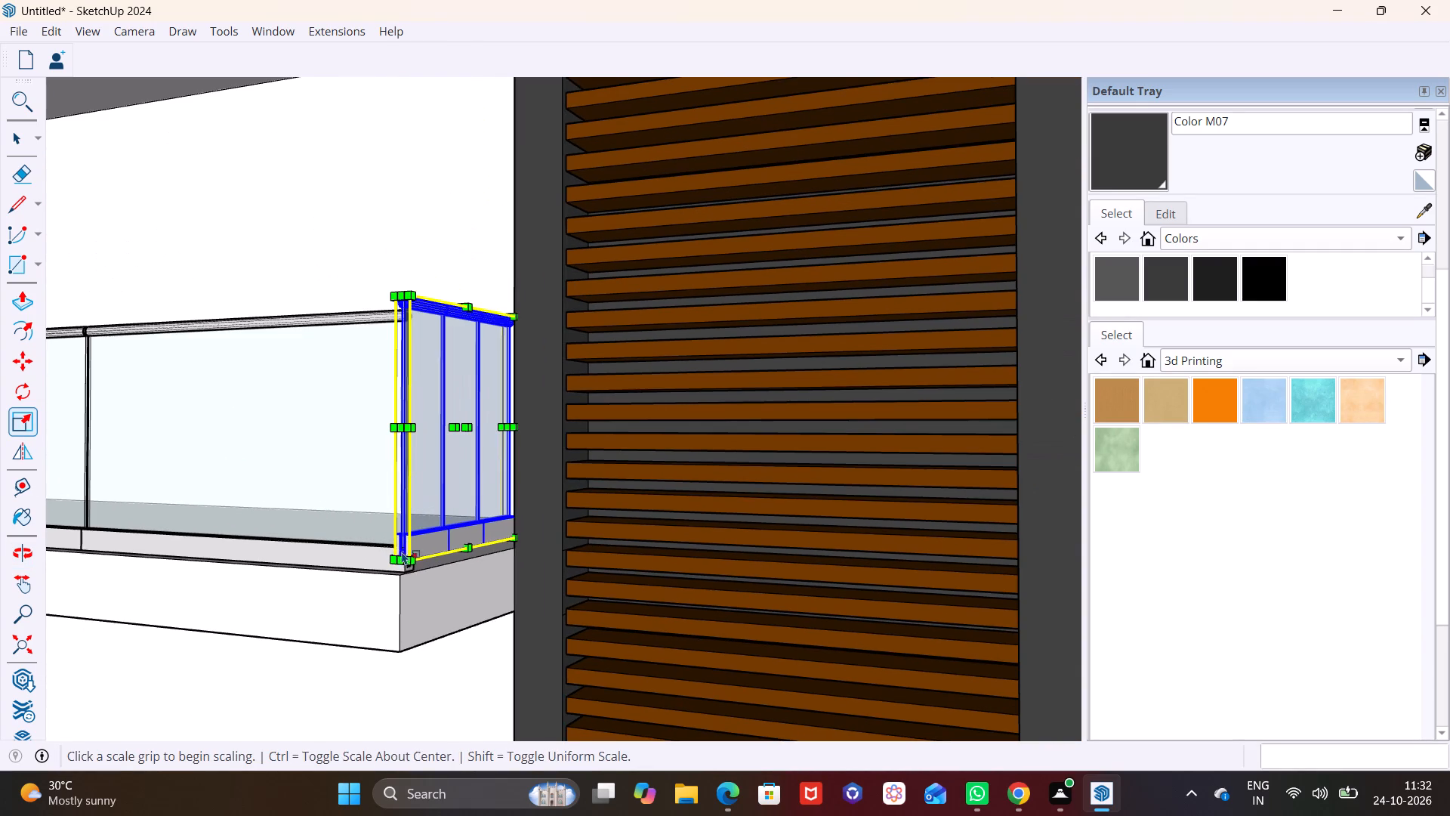
pyautogui.press('m')
pyautogui.click(404, 557)
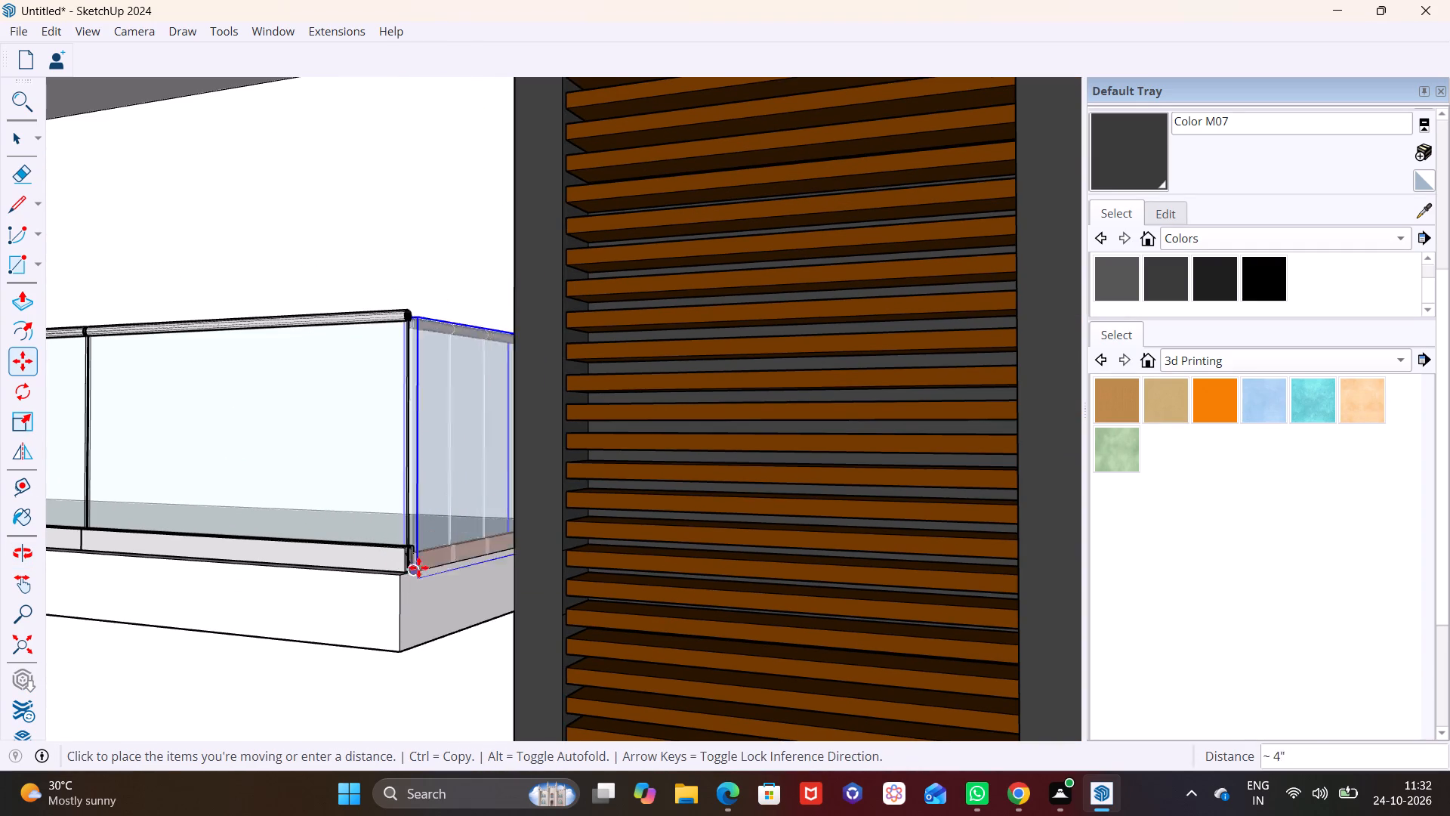
pyautogui.click(405, 573)
pyautogui.press('space')
pyautogui.click(437, 289)
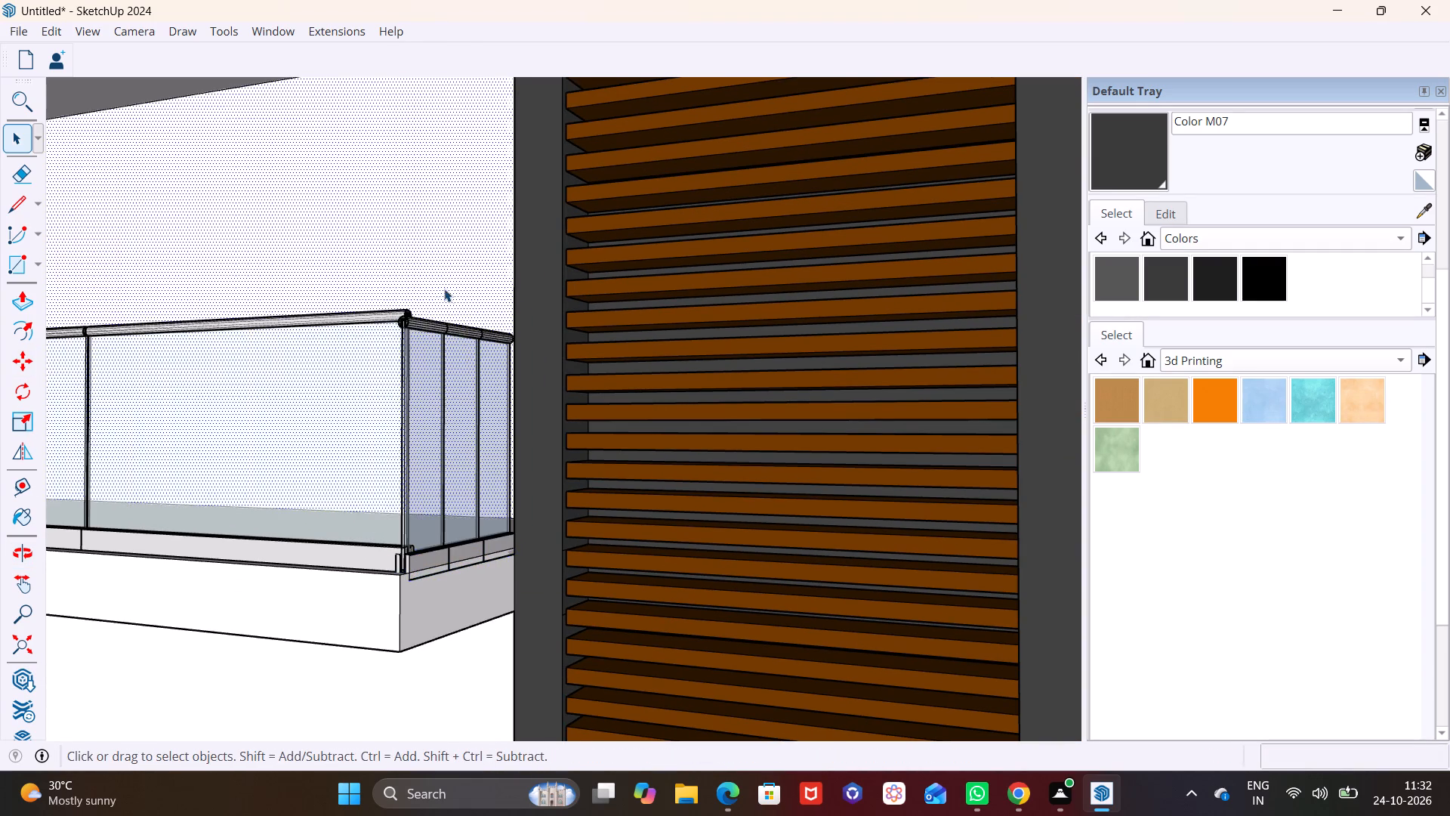
# Move the shortened side panel about 1 11/16" so its base corner meets the end of the front railing's base.
pyautogui.moveTo(465, 350); pyautogui.dragTo(696, 484, button='middle')
pyautogui.scroll(-1, 465, 350)
pyautogui.scroll(7, 458, 481)
pyautogui.moveTo(503, 508); pyautogui.dragTo(498, 508, button='middle')
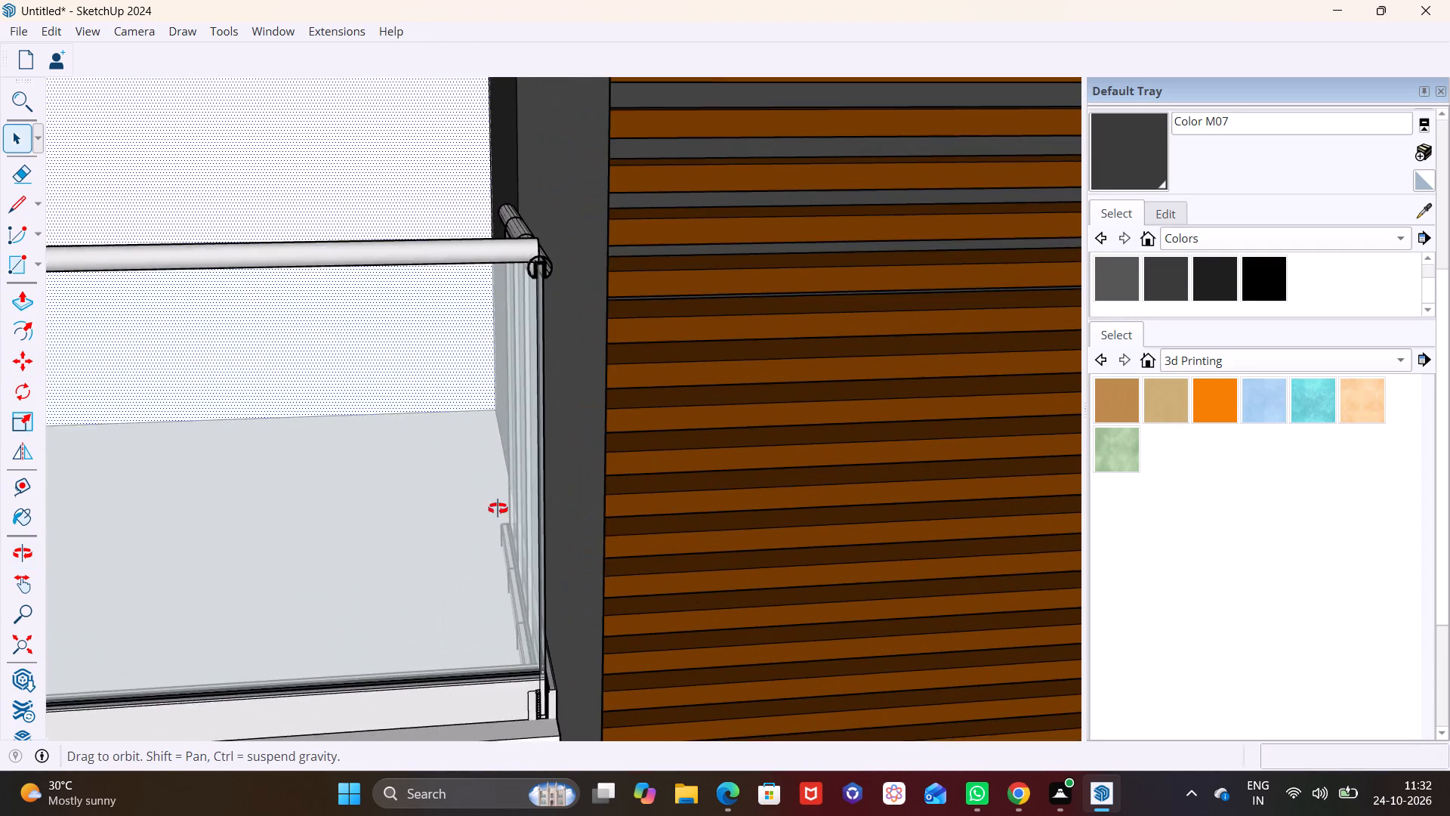
pyautogui.moveTo(498, 508); pyautogui.dragTo(154, 437, button='middle')
pyautogui.scroll(-3, 200, 405)
pyautogui.keyDown('shift'); pyautogui.moveTo(252, 435); pyautogui.dragTo(367, 454, button='middle'); pyautogui.keyUp('shift')
pyautogui.scroll(6, 319, 548)
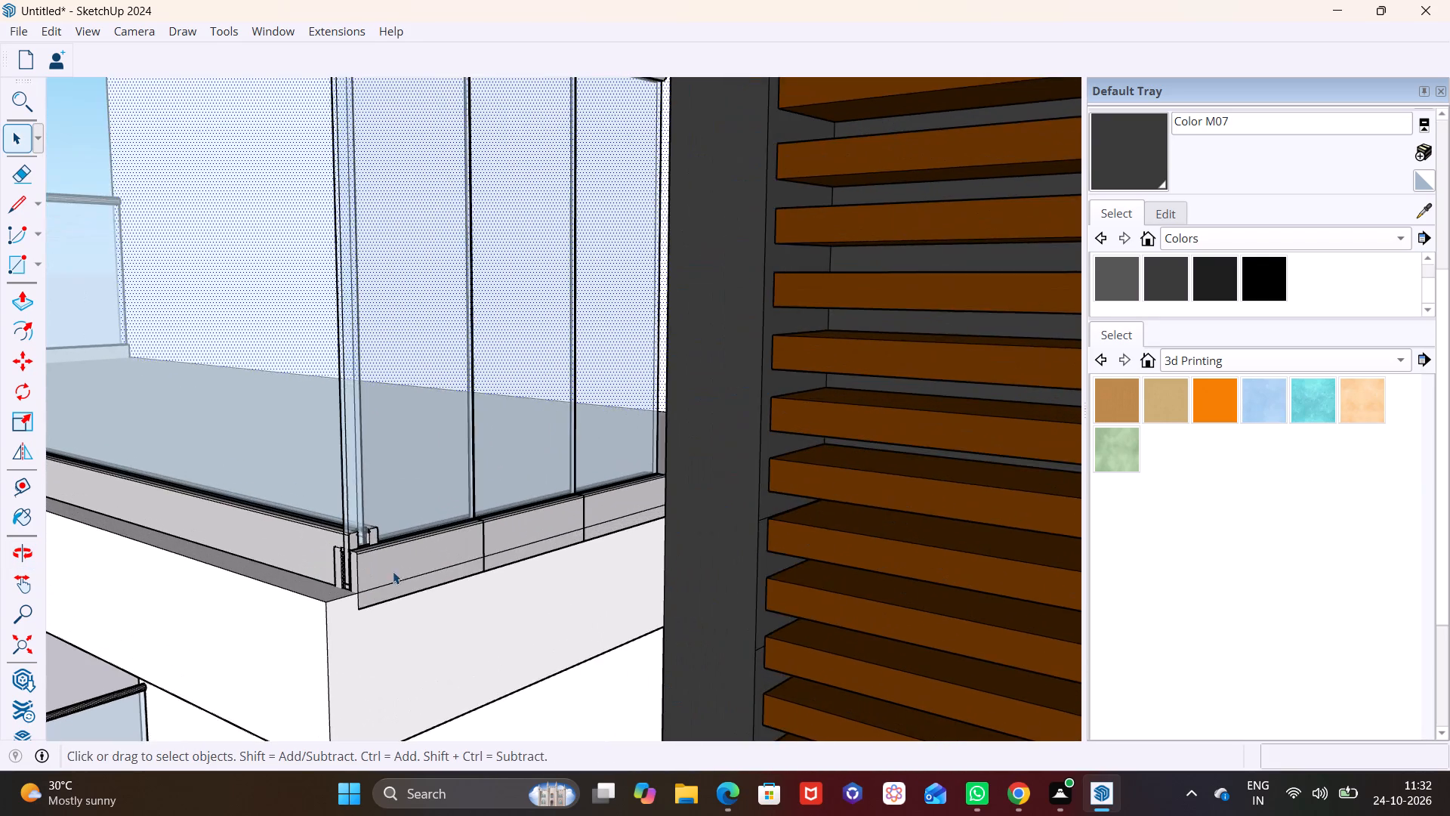
pyautogui.moveTo(393, 571); pyautogui.dragTo(344, 558, button='middle')
pyautogui.click(342, 557)
pyautogui.press('m')
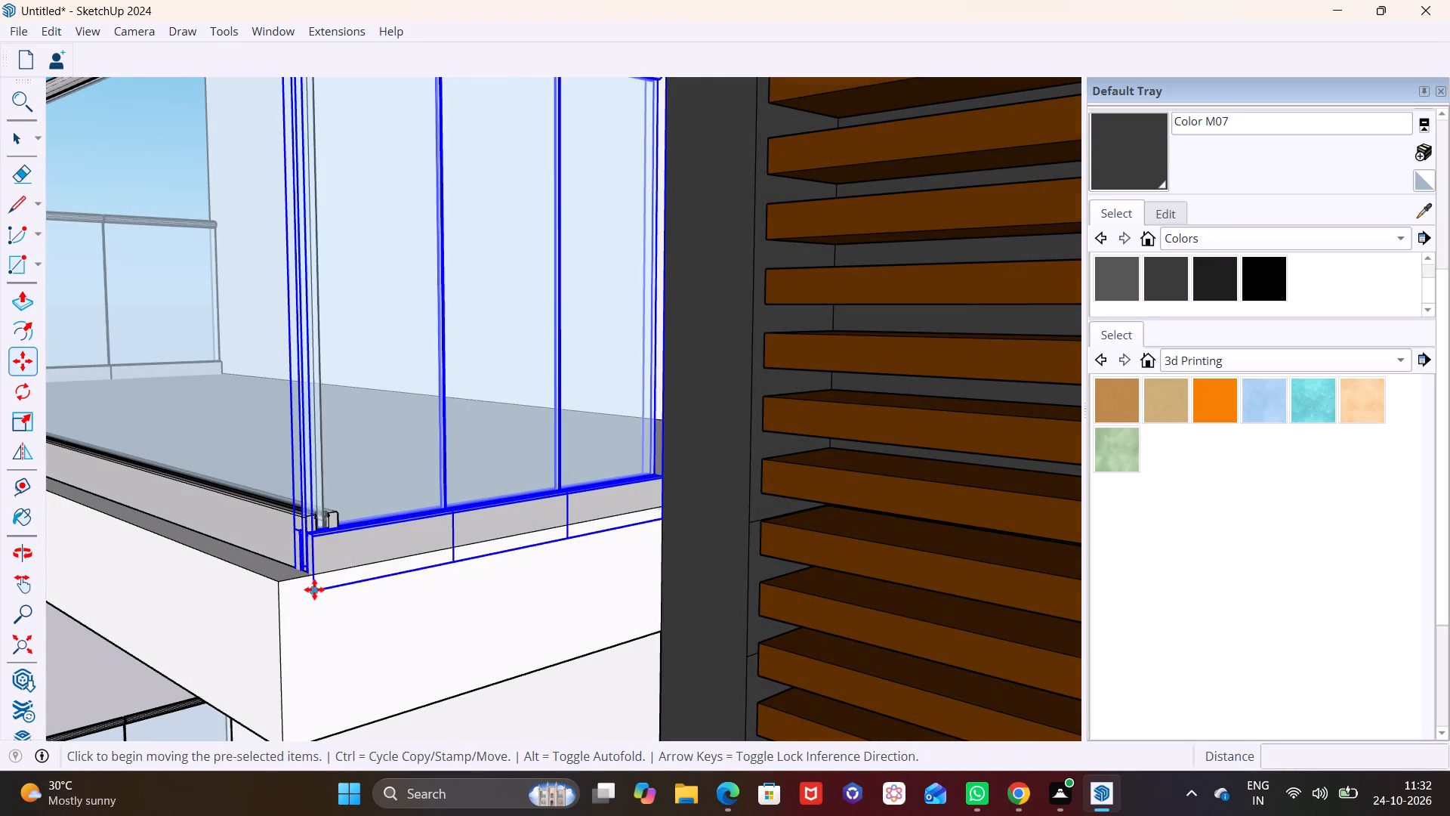
pyautogui.moveTo(314, 589); pyautogui.dragTo(322, 589)
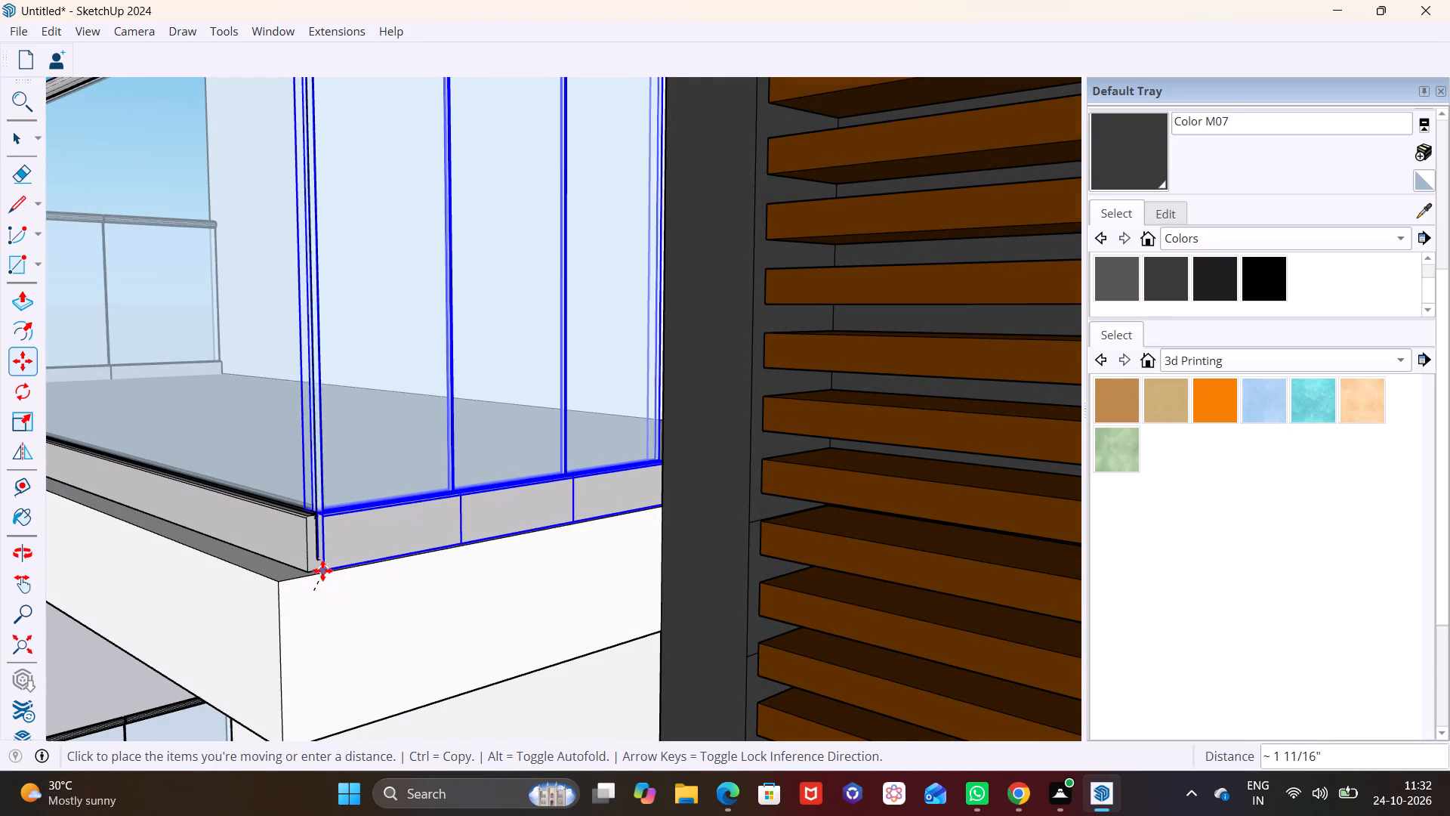
pyautogui.click(320, 570)
pyautogui.press('space')
pyautogui.moveTo(362, 620); pyautogui.dragTo(370, 614)
# Copy the short side railing panel down about 11' onto the lowest slab, meeting its front railing's base corner.
pyautogui.scroll(-10, 370, 587)
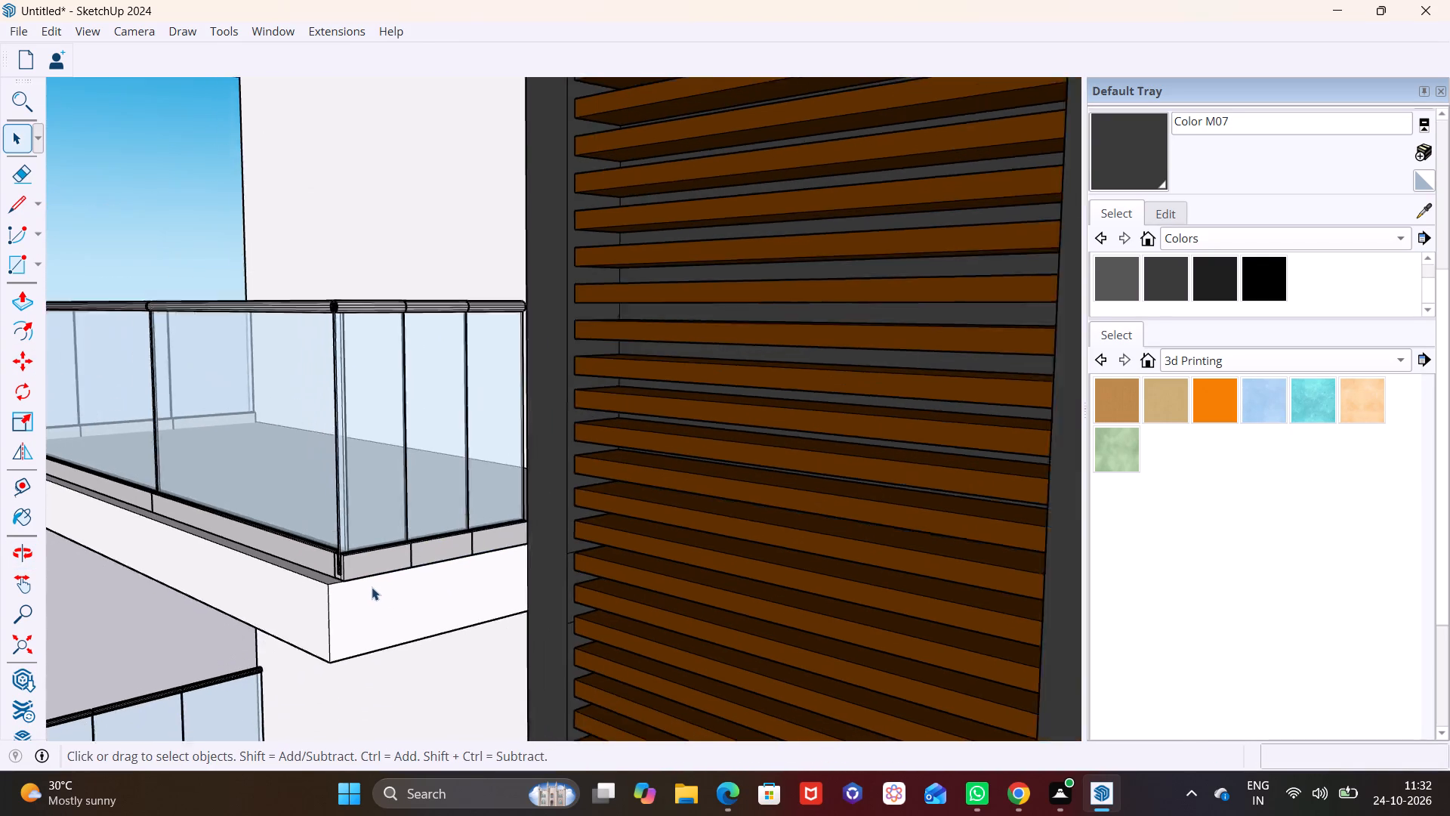
pyautogui.scroll(-1, 372, 587)
pyautogui.keyDown('shift'); pyautogui.moveTo(419, 444); pyautogui.dragTo(441, 542, button='middle'); pyautogui.keyUp('shift')
pyautogui.scroll(-4, 427, 585)
pyautogui.keyDown('shift'); pyautogui.moveTo(464, 646); pyautogui.dragTo(450, 437, button='middle'); pyautogui.keyUp('shift')
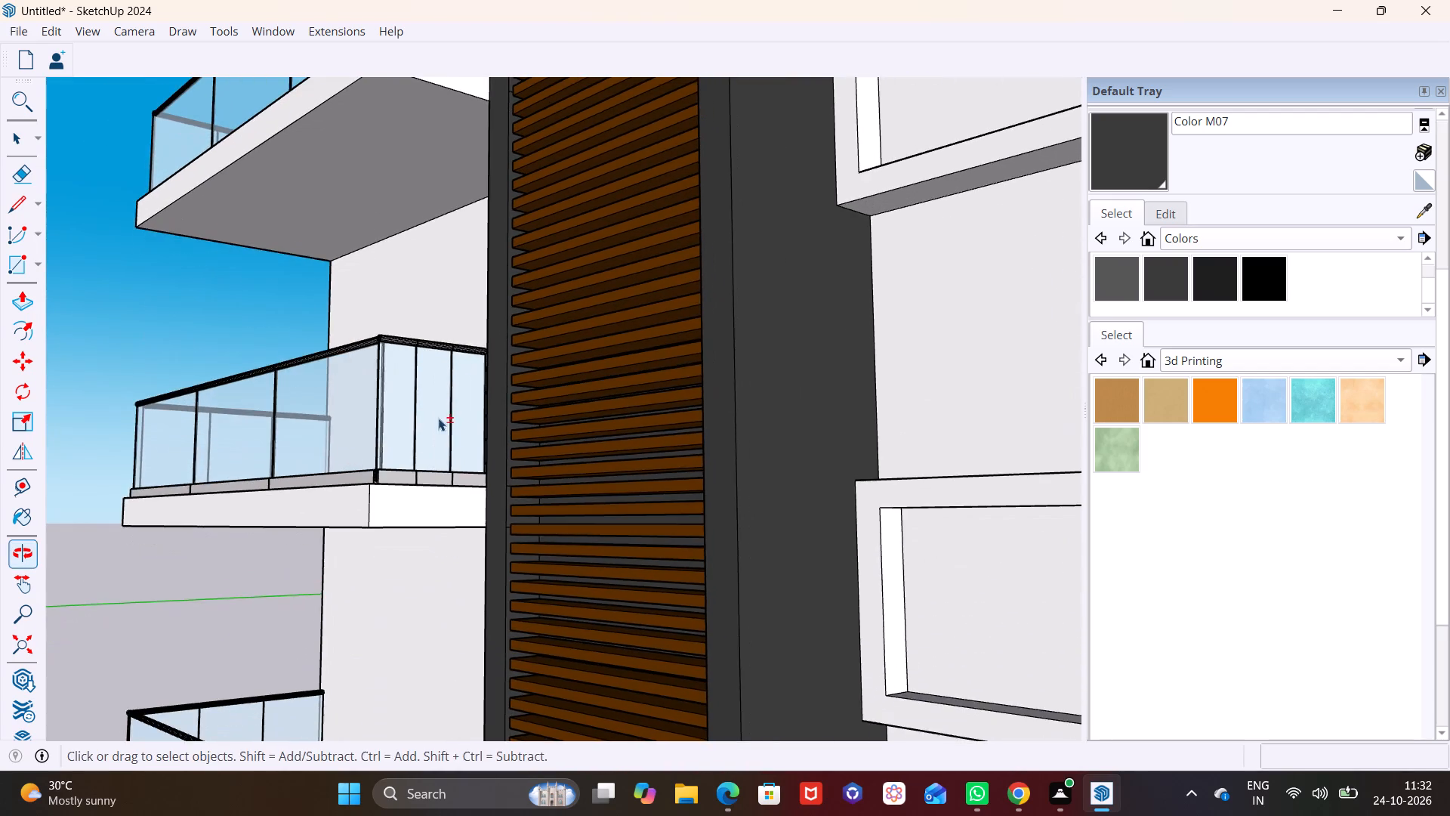
pyautogui.scroll(-3, 416, 481)
pyautogui.keyDown('shift'); pyautogui.moveTo(434, 498); pyautogui.dragTo(443, 370, button='middle'); pyautogui.keyUp('shift')
pyautogui.click(417, 346)
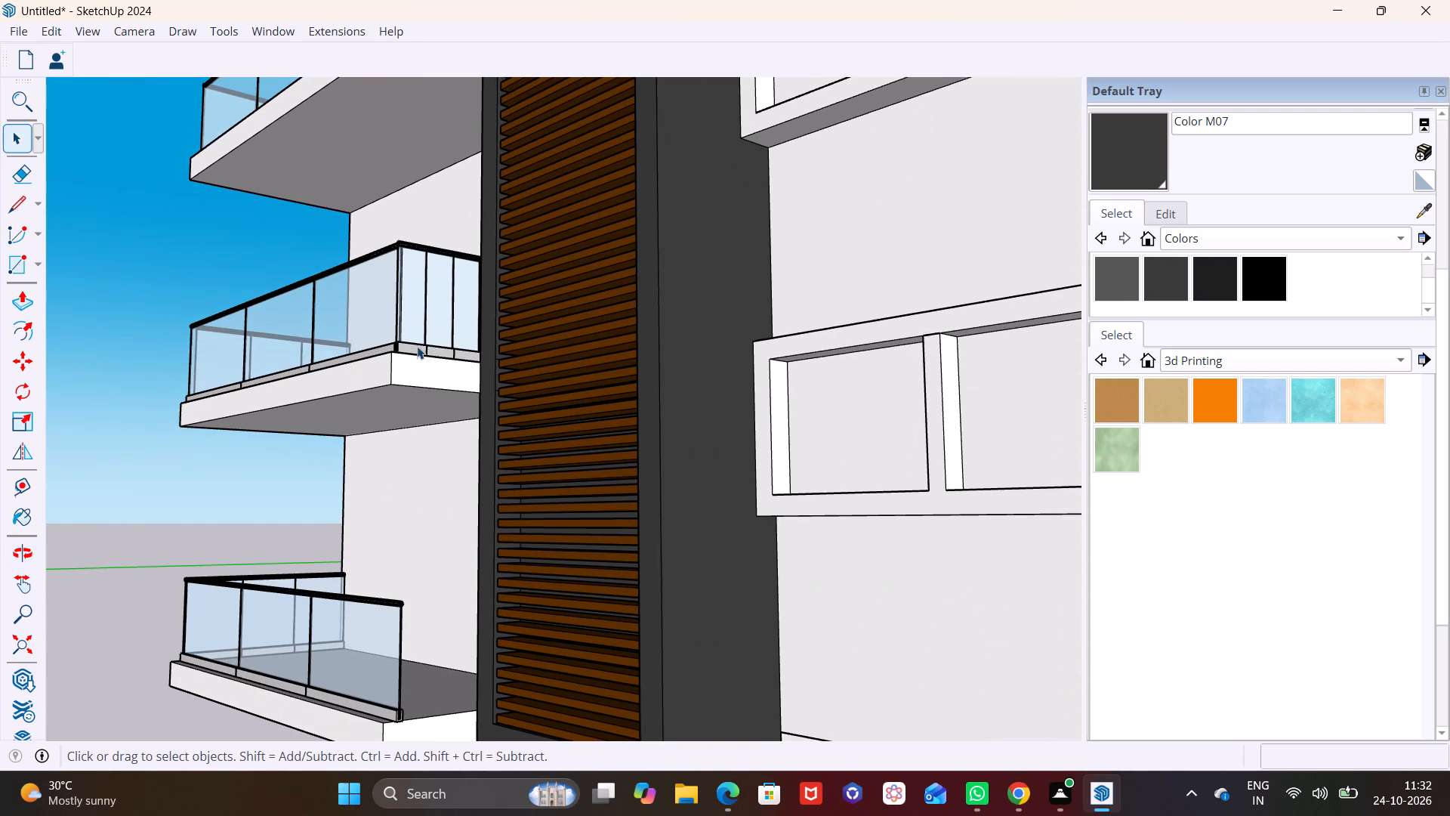
pyautogui.moveTo(418, 346); pyautogui.dragTo(403, 450, button='middle')
pyautogui.press('m')
pyautogui.click(399, 366)
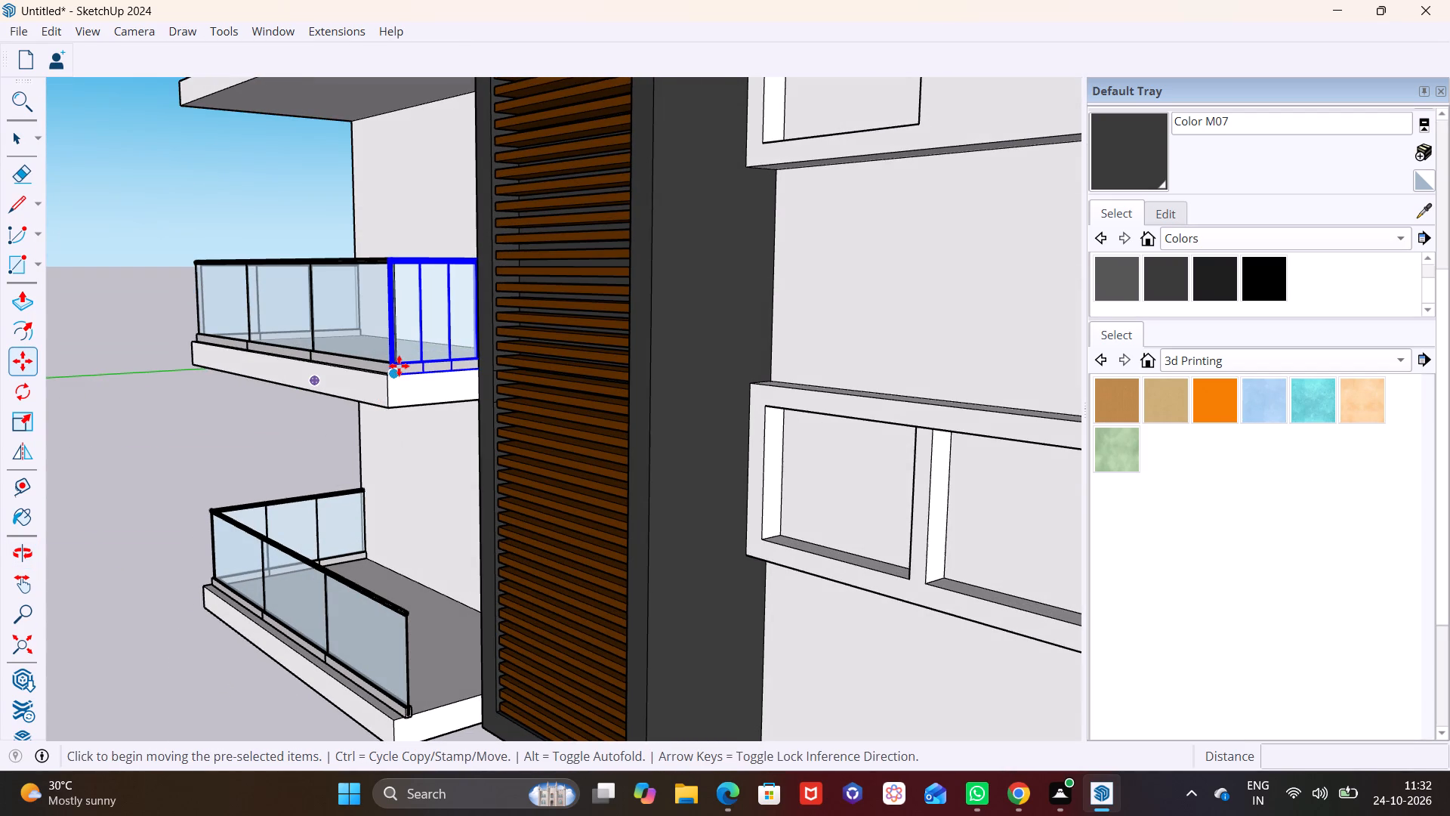
pyautogui.moveTo(406, 696); pyautogui.dragTo(389, 503, button='middle')
pyautogui.keyDown('shift'); pyautogui.moveTo(395, 644); pyautogui.dragTo(402, 607, button='middle'); pyautogui.keyUp('shift')
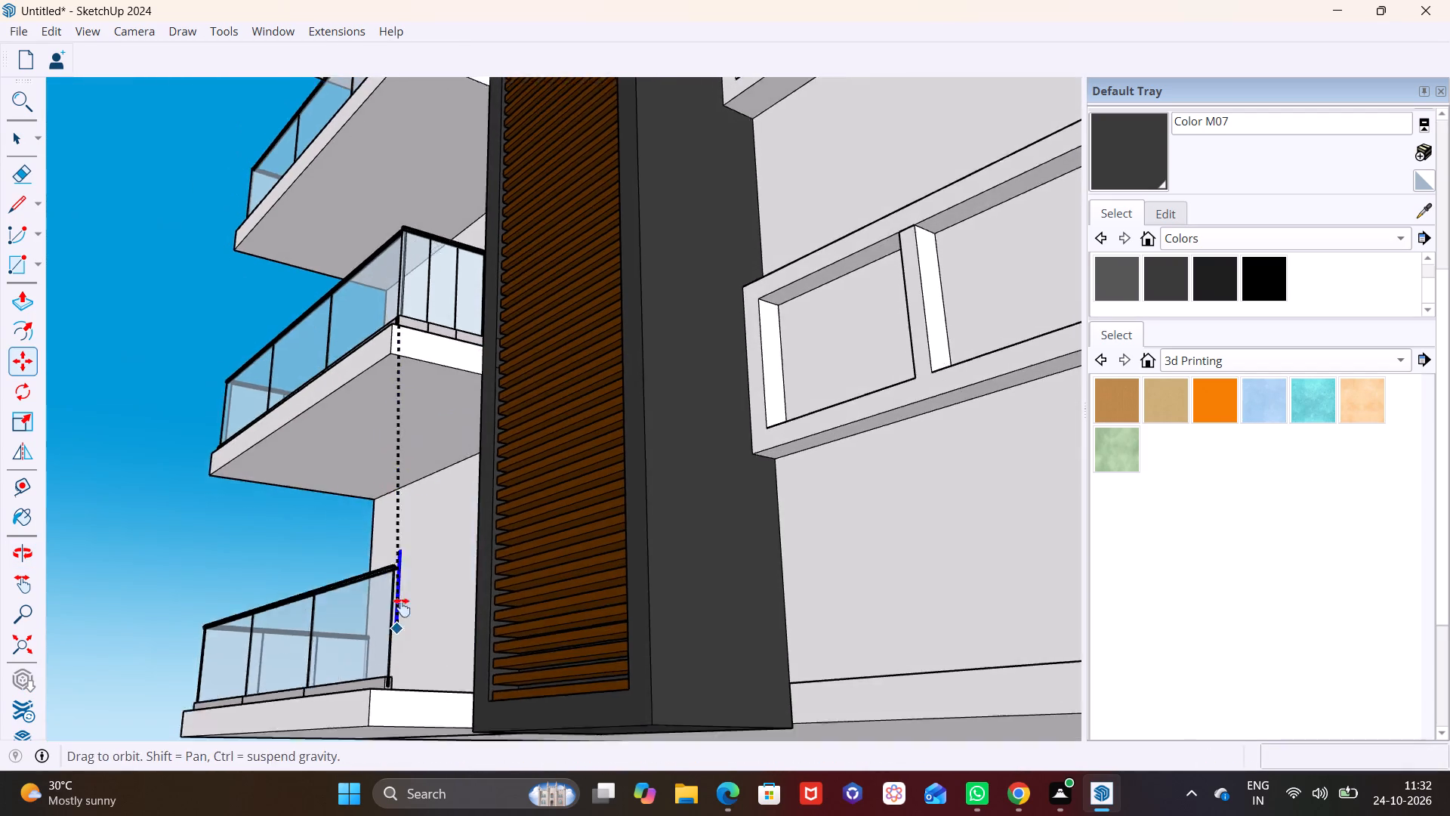
pyautogui.keyDown('shift'); pyautogui.moveTo(402, 607); pyautogui.dragTo(416, 474, button='middle'); pyautogui.keyUp('shift')
pyautogui.moveTo(408, 508); pyautogui.dragTo(383, 644, button='middle')
pyautogui.scroll(11, 421, 549)
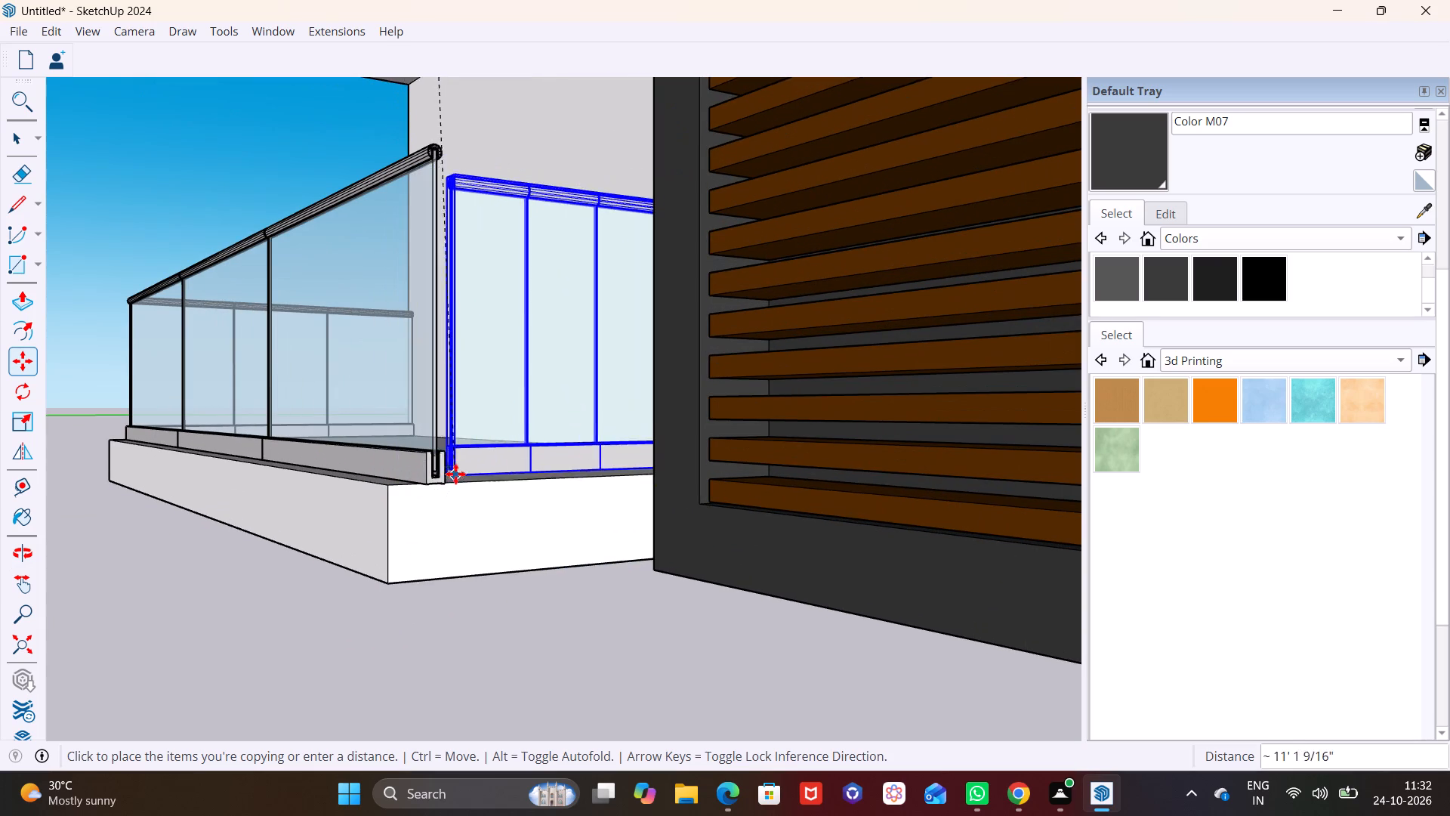
pyautogui.click(434, 484)
pyautogui.press('space')
pyautogui.click(470, 536)
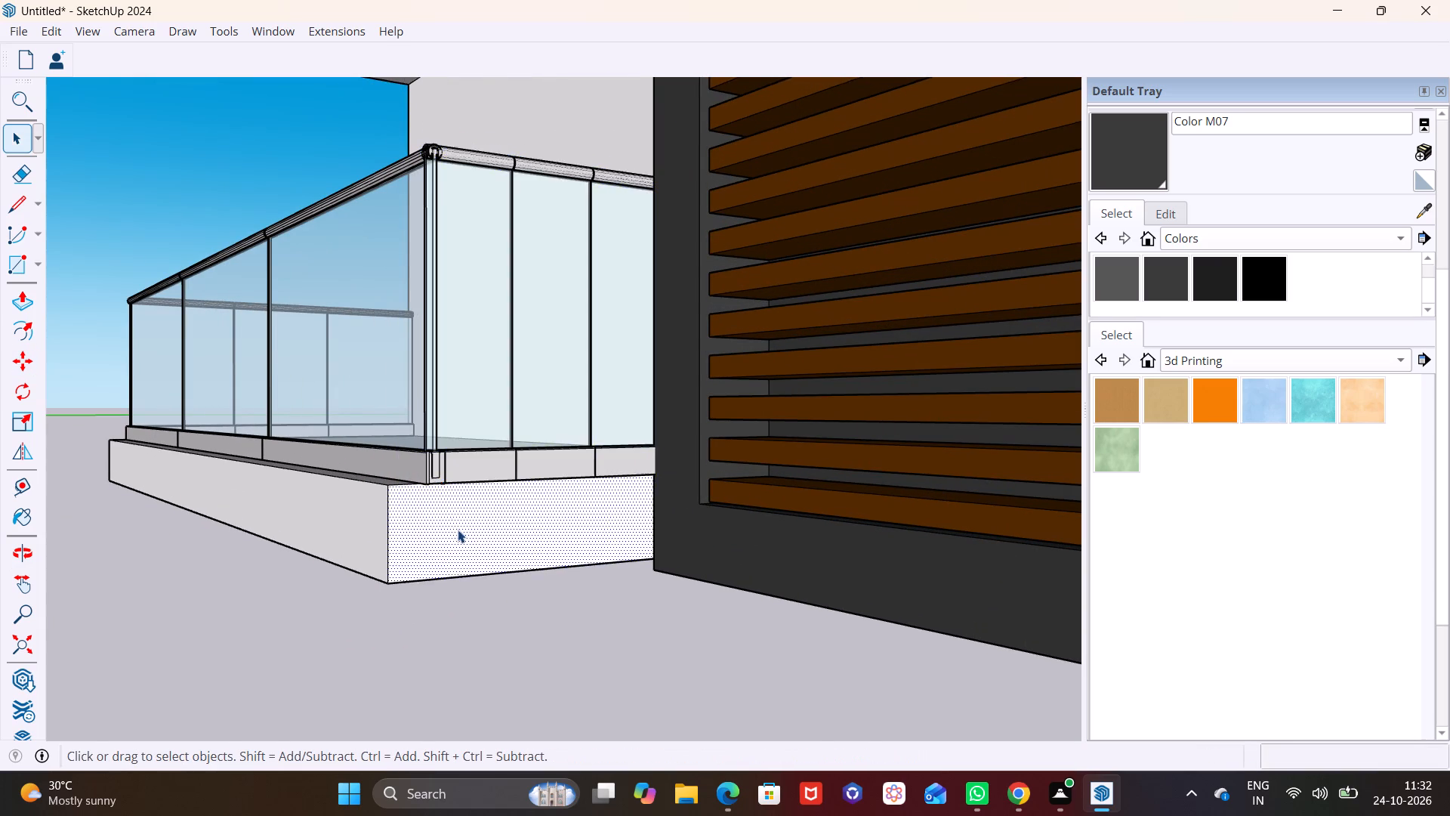
# Copy the lowest slab's short side panel up about 22' onto the third slab, meeting its front railing's base corner.
pyautogui.scroll(-7, 449, 511)
pyautogui.click(248, 564)
pyautogui.moveTo(452, 412); pyautogui.dragTo(456, 652, button='middle')
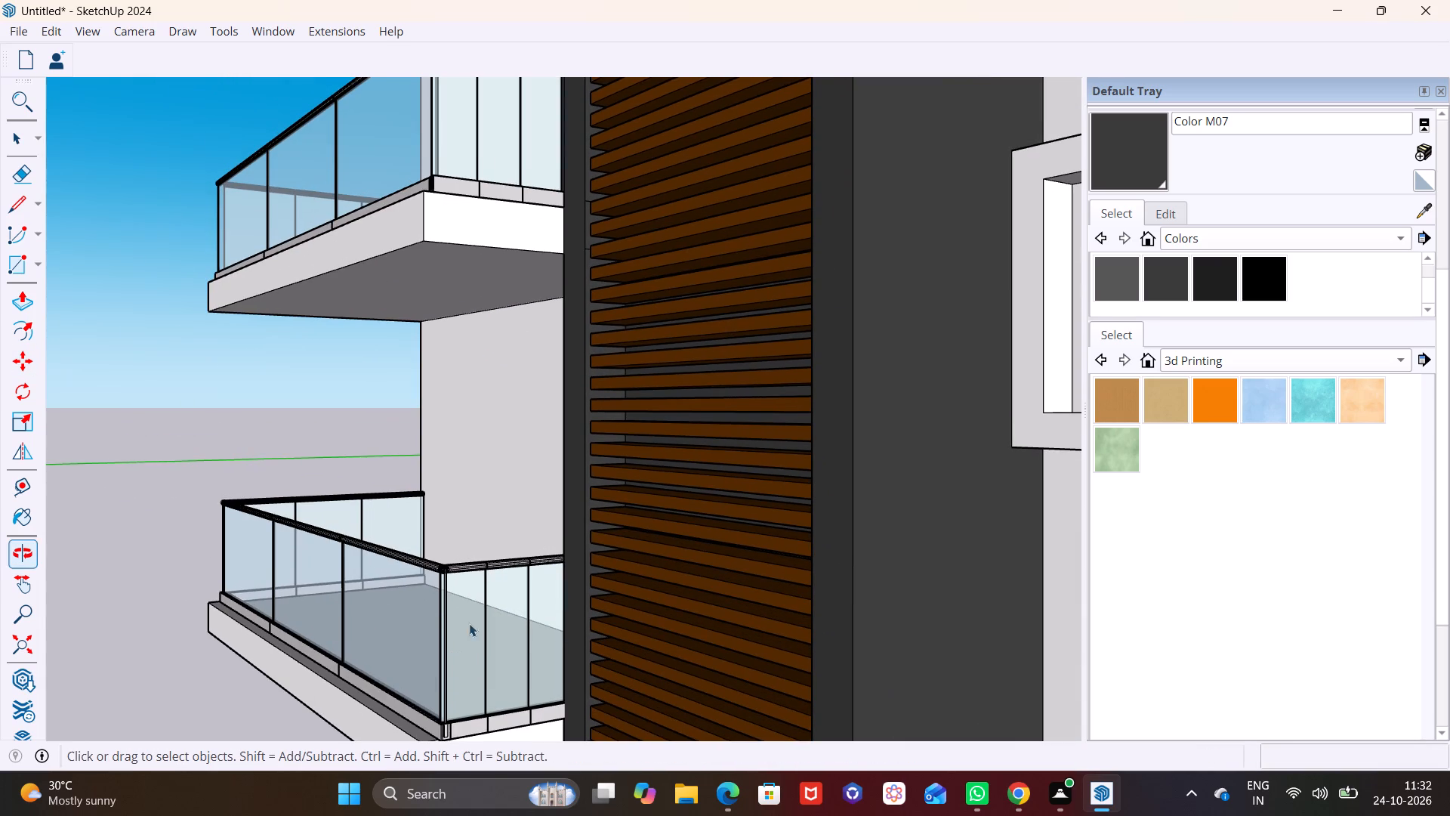
pyautogui.click(475, 567)
pyautogui.moveTo(498, 585); pyautogui.dragTo(507, 459, button='middle')
pyautogui.press('m')
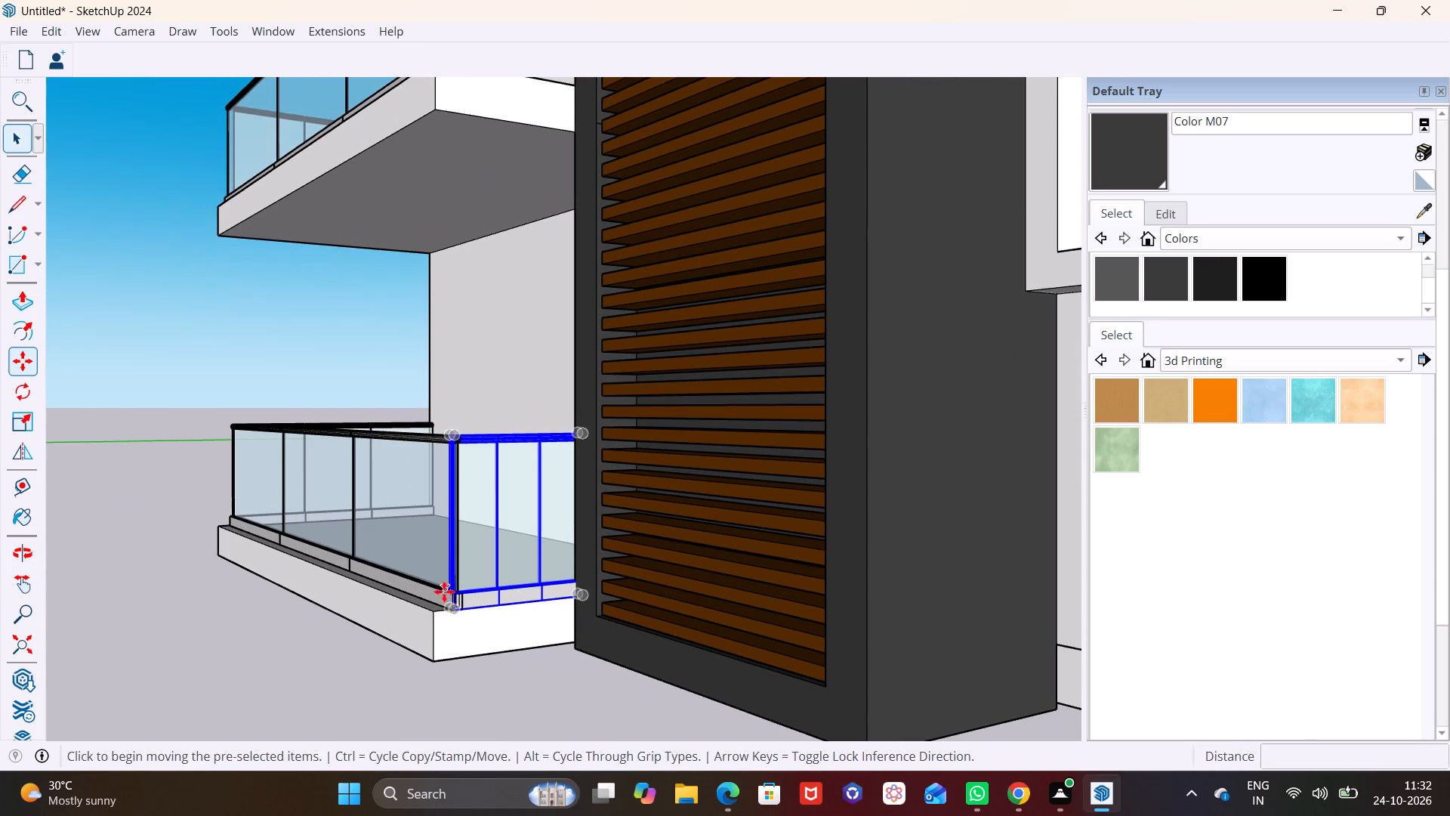
pyautogui.click(449, 604)
pyautogui.scroll(-4, 424, 330)
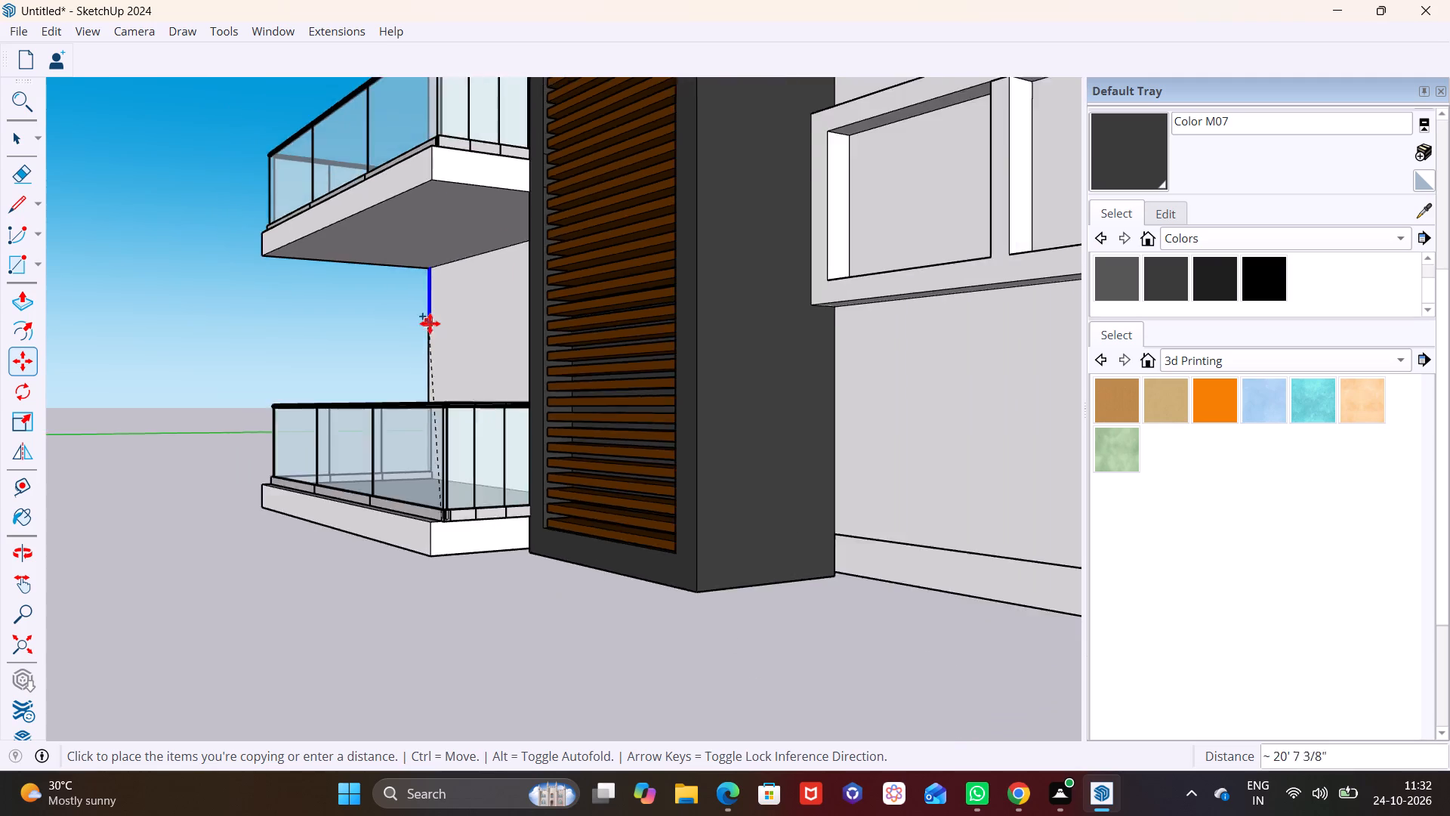
pyautogui.scroll(-2, 430, 323)
pyautogui.keyDown('shift'); pyautogui.moveTo(448, 259); pyautogui.dragTo(434, 686, button='middle'); pyautogui.keyUp('shift')
pyautogui.scroll(9, 427, 533)
pyautogui.keyDown('shift'); pyautogui.moveTo(424, 438); pyautogui.dragTo(369, 706, button='middle'); pyautogui.keyUp('shift')
pyautogui.scroll(-8, 369, 706)
pyautogui.keyDown('shift'); pyautogui.moveTo(378, 706); pyautogui.dragTo(394, 531, button='middle'); pyautogui.keyUp('shift')
pyautogui.keyDown('shift'); pyautogui.scroll(1, 390, 613); pyautogui.keyUp('shift')
pyautogui.scroll(6, 362, 554)
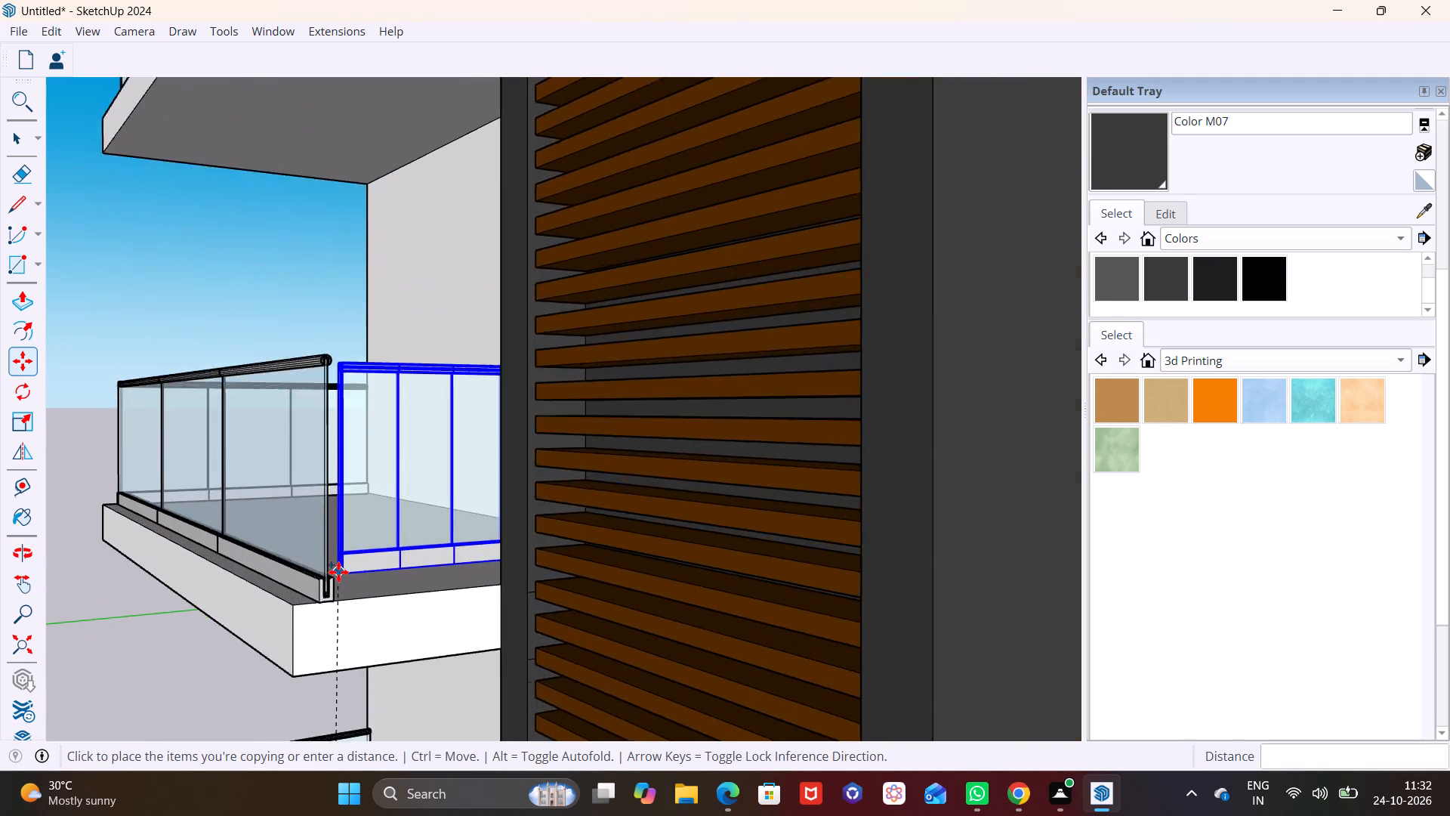
pyautogui.scroll(2, 338, 572)
pyautogui.click(305, 623)
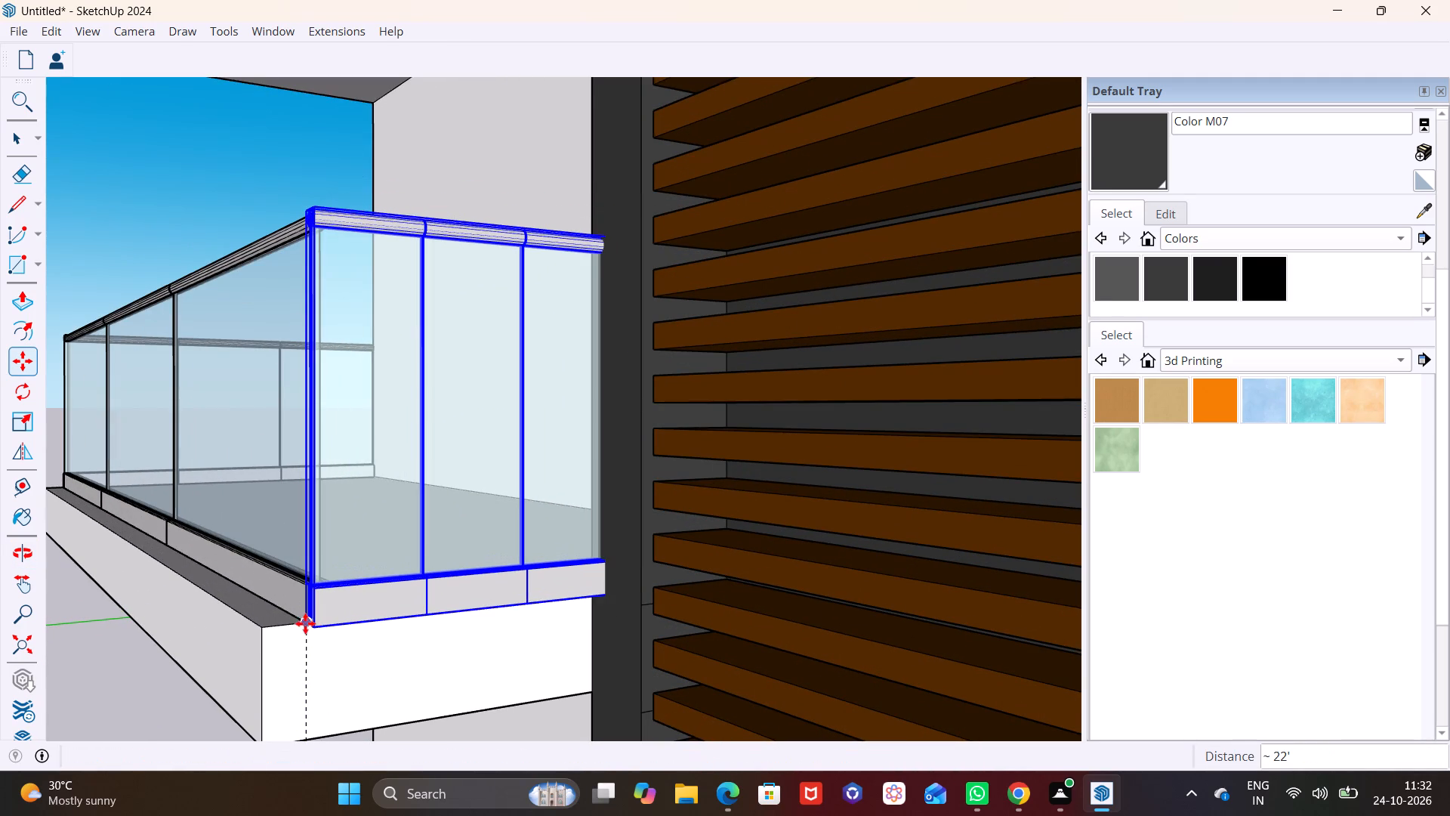
pyautogui.press('space')
pyautogui.moveTo(315, 648); pyautogui.dragTo(629, 638, button='middle')
pyautogui.scroll(3, 516, 653)
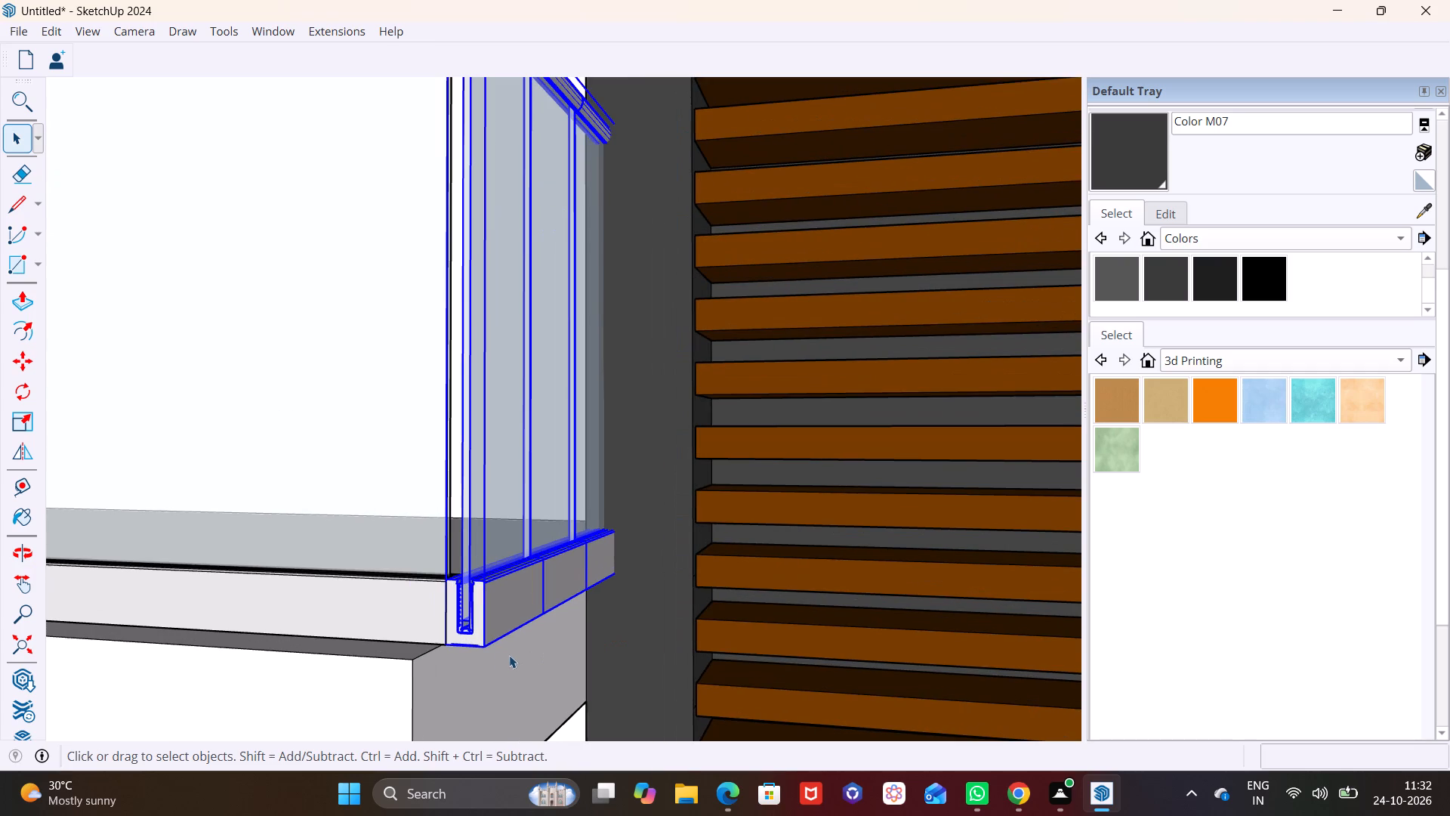
# Move the third slab's short side panel about 2 1/8" so its base corner meets the front railing's base corner.
pyautogui.press('m')
pyautogui.click(481, 650)
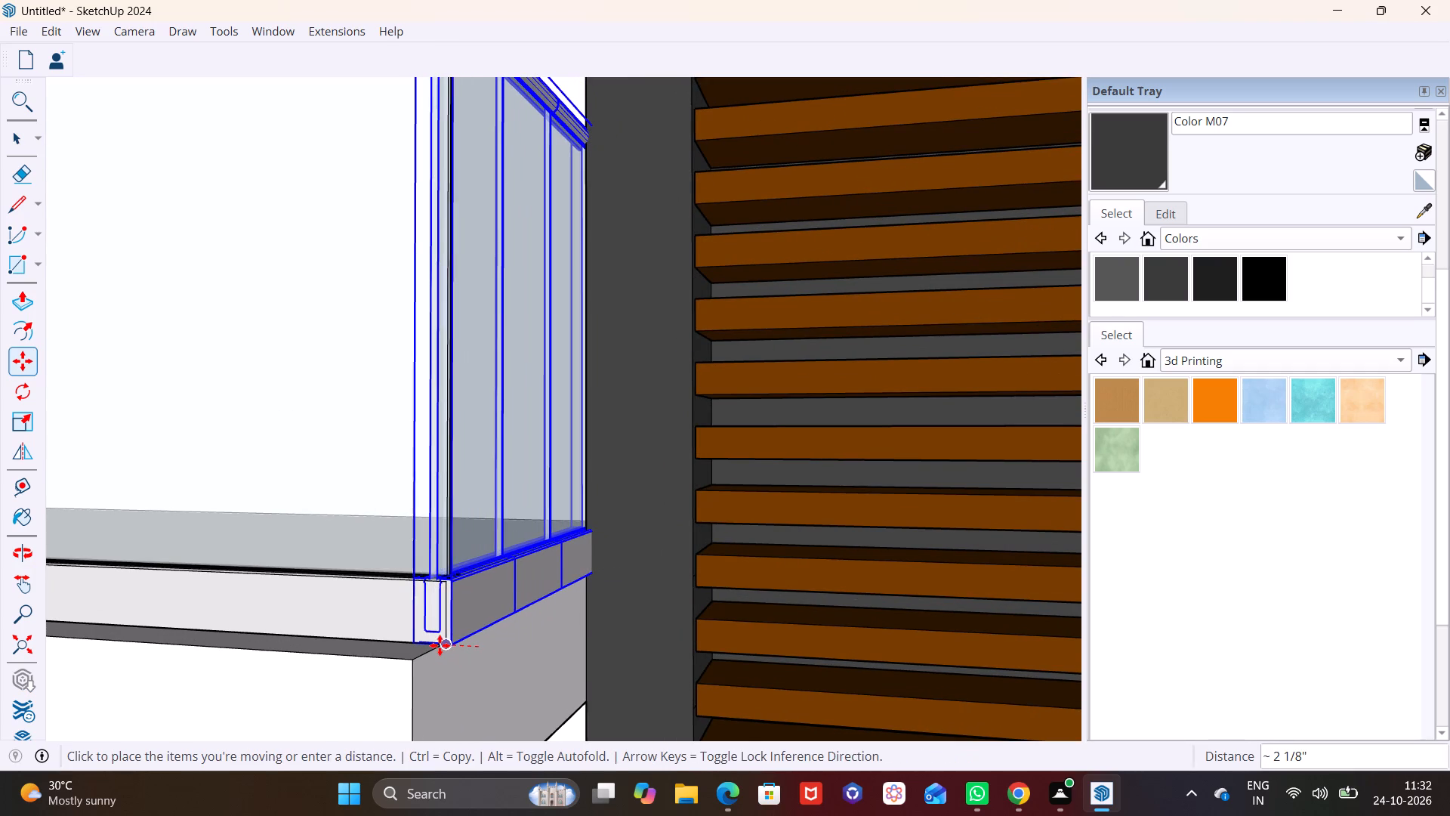
pyautogui.click(440, 645)
pyautogui.press('space')
pyautogui.click(444, 694)
# Copy the third slab's short side panel up about 11' onto the fourth slab, at its front railing's base corner.
pyautogui.scroll(-11, 447, 635)
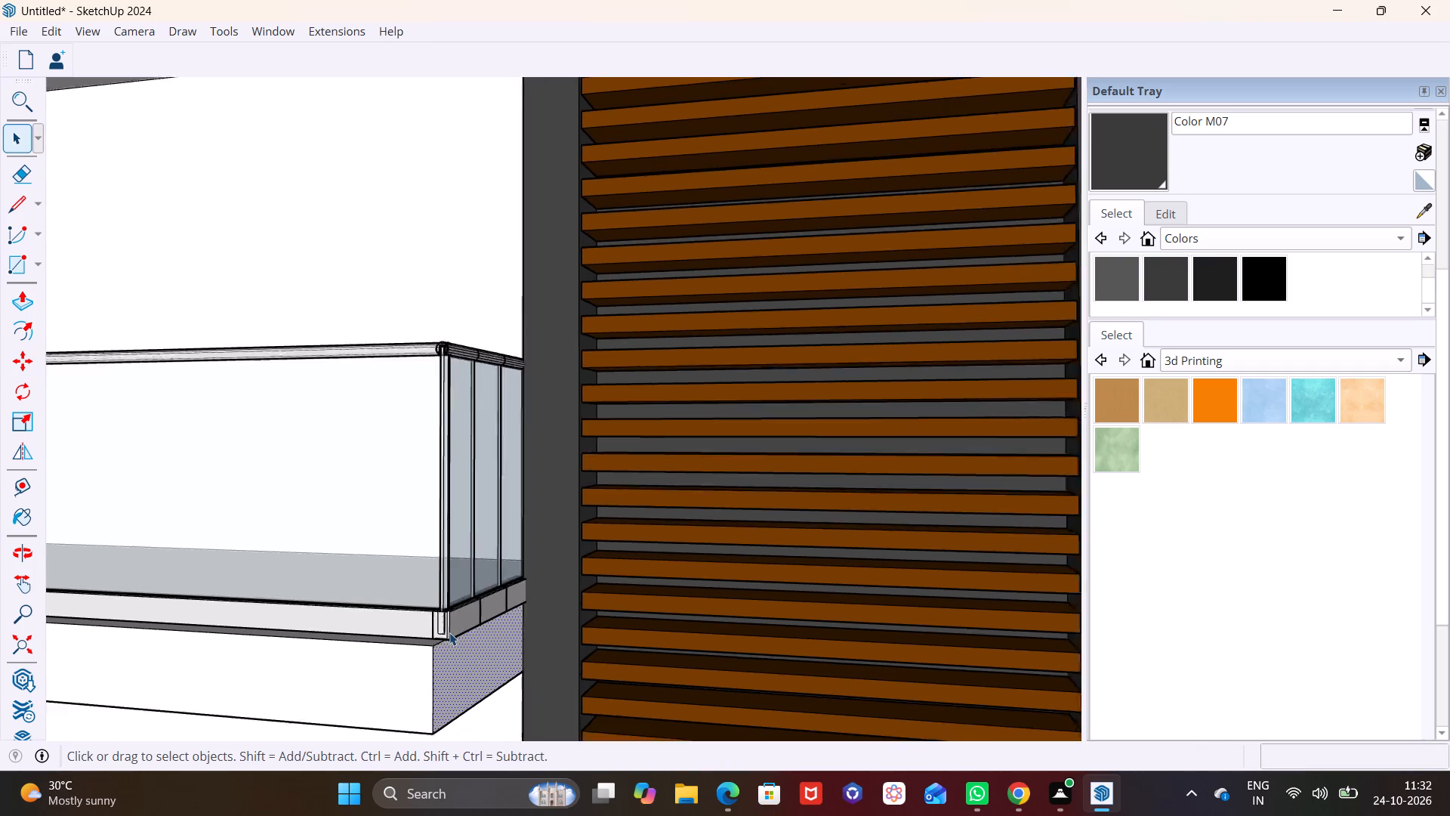
pyautogui.scroll(-2, 449, 632)
pyautogui.click(471, 627)
pyautogui.moveTo(471, 626); pyautogui.dragTo(313, 615, button='middle')
pyautogui.press('m')
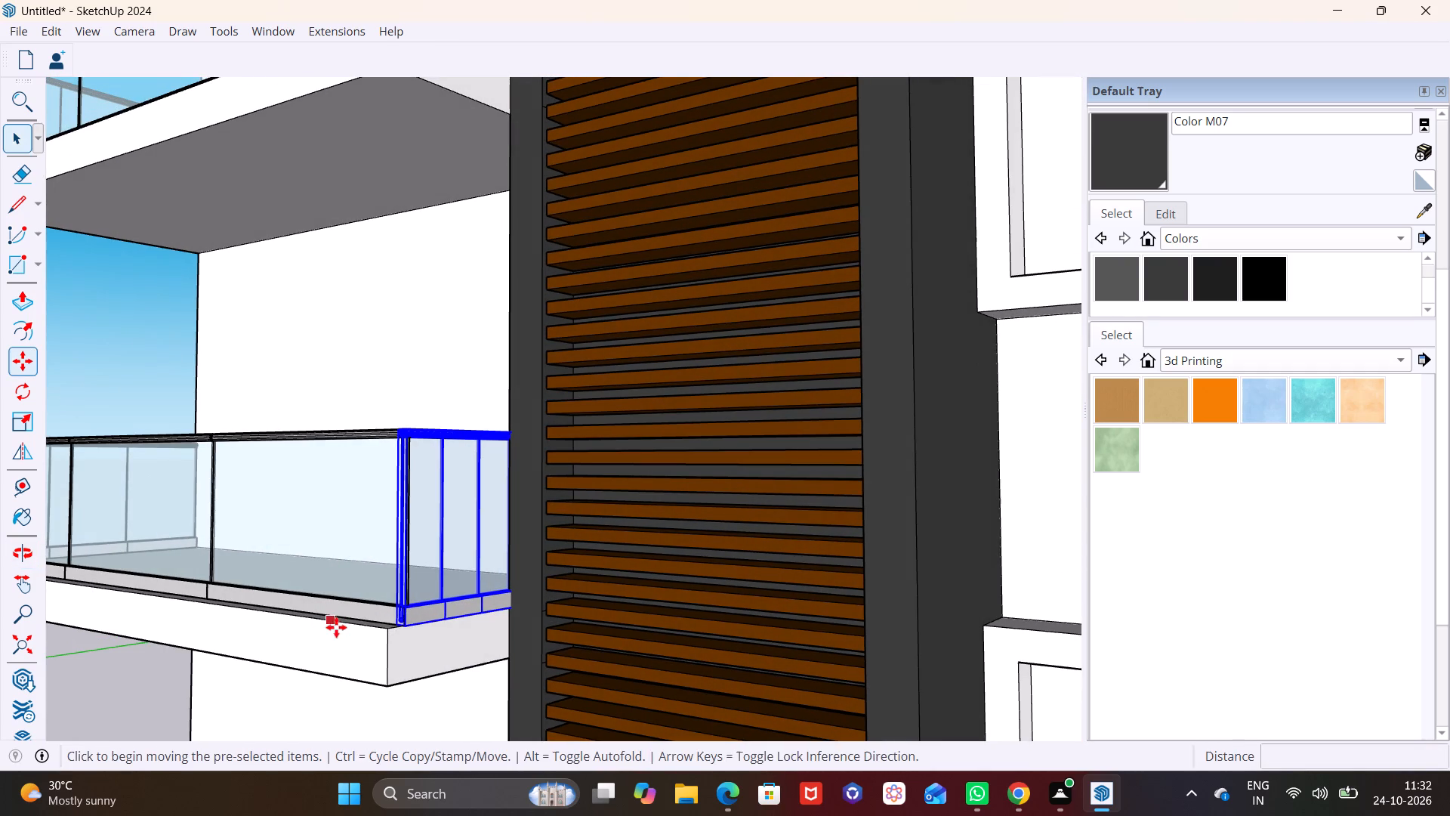
pyautogui.click(403, 624)
pyautogui.scroll(-3, 409, 454)
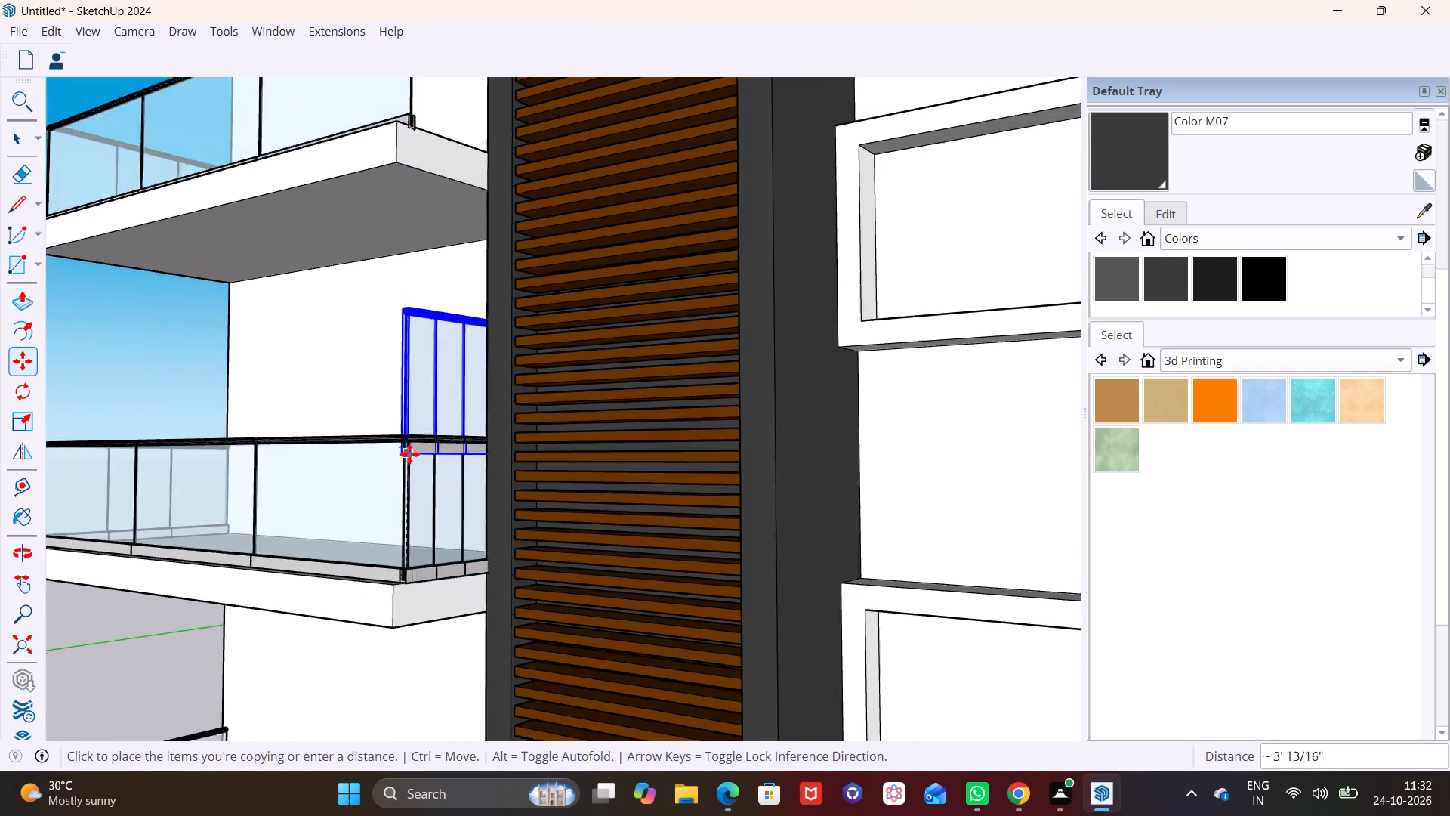
pyautogui.scroll(-4, 409, 454)
pyautogui.keyDown('shift'); pyautogui.moveTo(397, 385); pyautogui.dragTo(393, 709, button='middle'); pyautogui.keyUp('shift')
pyautogui.scroll(12, 384, 665)
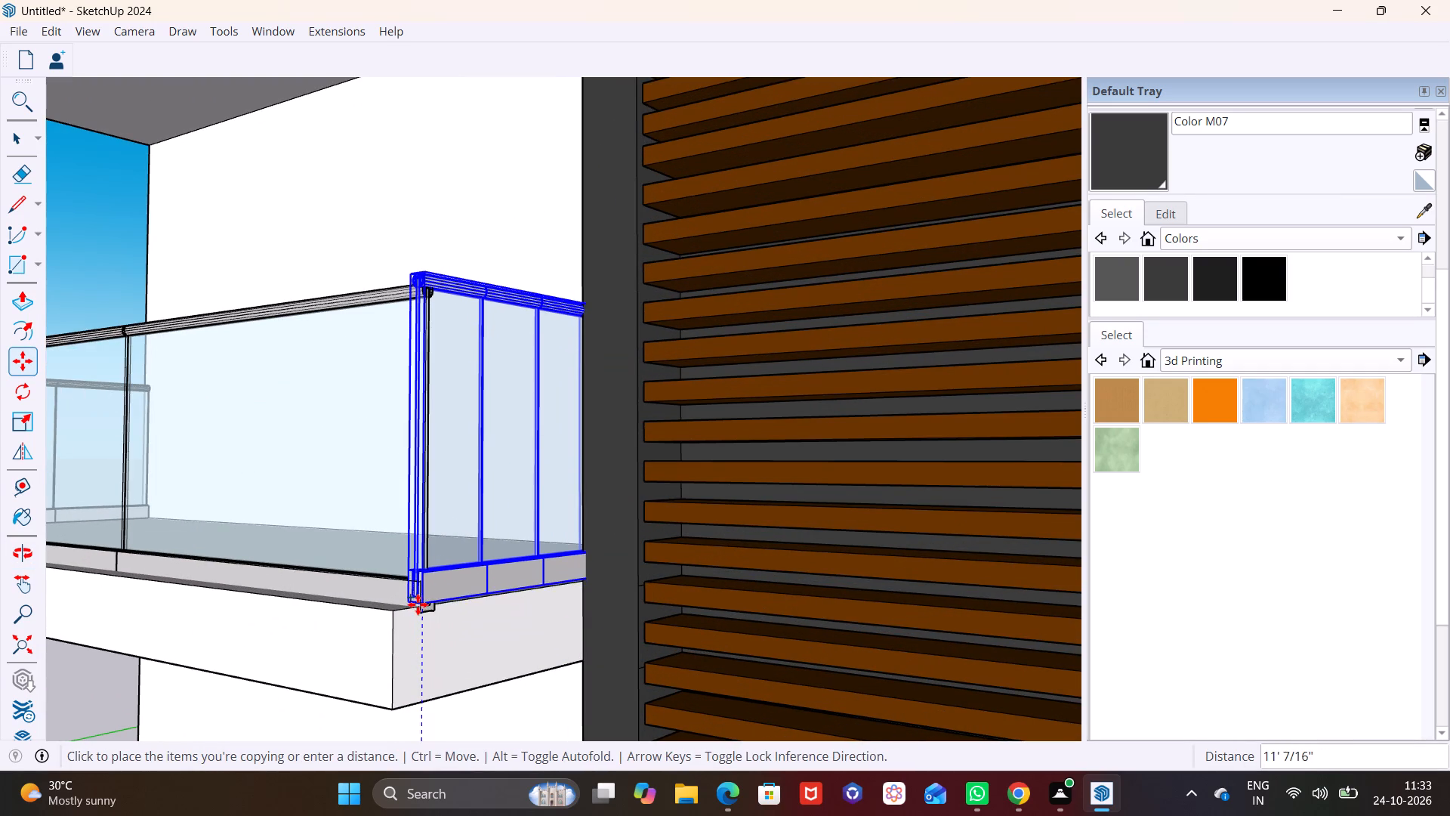
pyautogui.click(418, 611)
pyautogui.press('space')
pyautogui.click(464, 620)
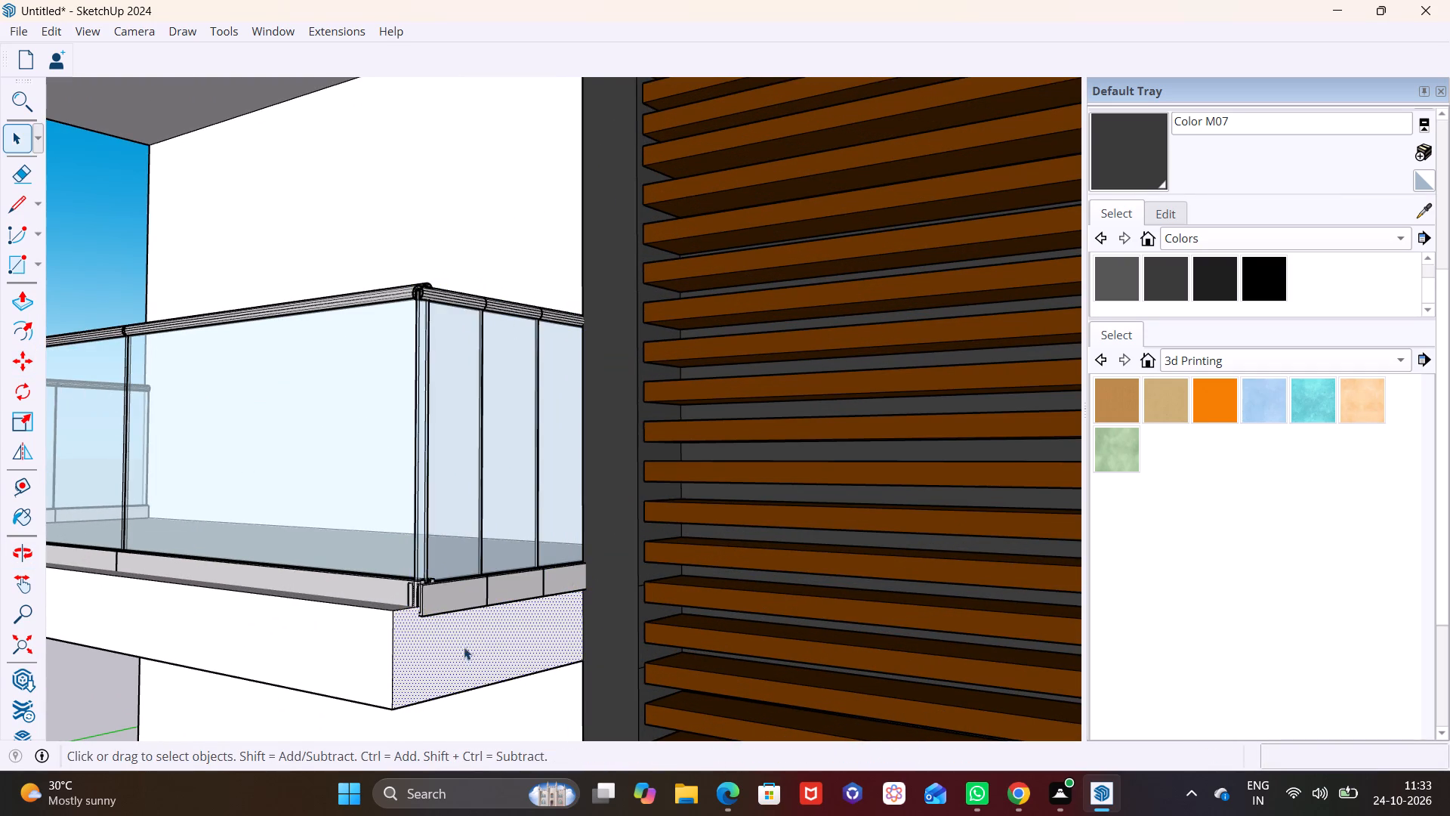
# Move the fourth slab's short side panel about 1 1/16" towards the corner of its front railing's base.
pyautogui.moveTo(464, 648); pyautogui.dragTo(591, 653, button='middle')
pyautogui.click(522, 605)
pyautogui.scroll(6, 522, 605)
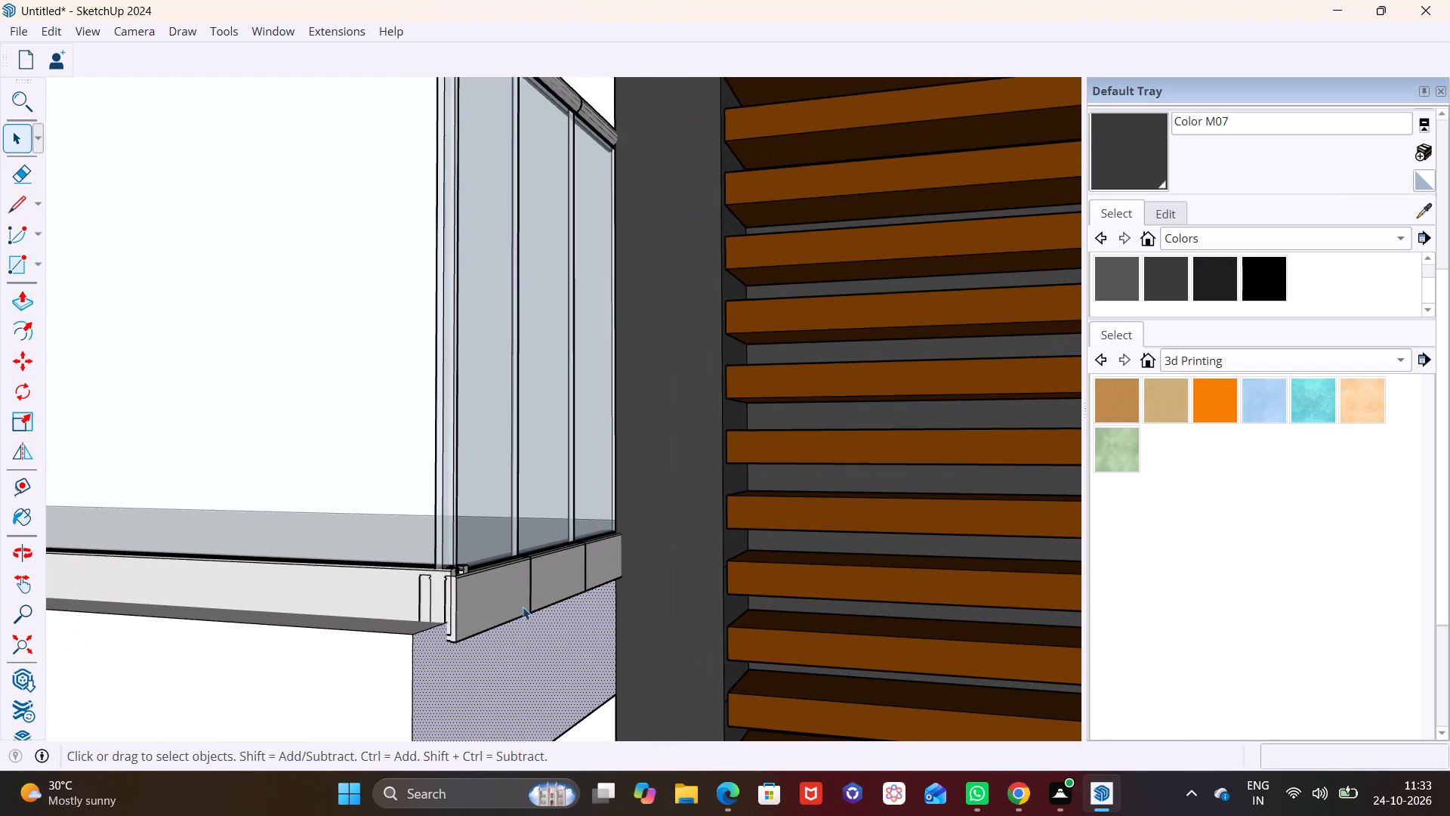
pyautogui.click(455, 611)
pyautogui.press('m')
pyautogui.click(464, 644)
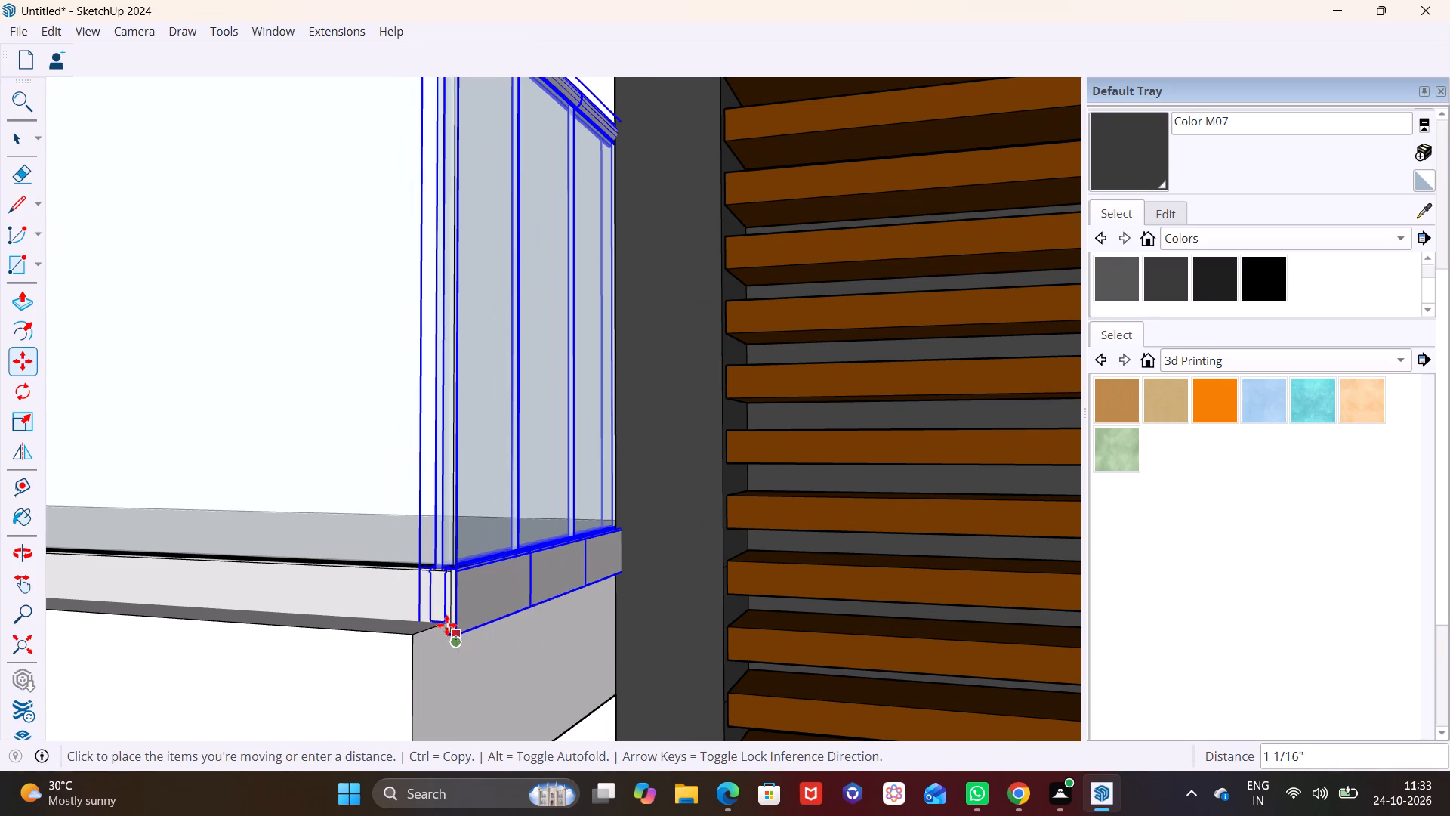
pyautogui.click(446, 624)
pyautogui.press('space')
pyautogui.click(489, 640)
# Scale the fourth slab's front railing lengthwise to about 0.99 so its end lines up with the side panel.
pyautogui.scroll(-5, 498, 635)
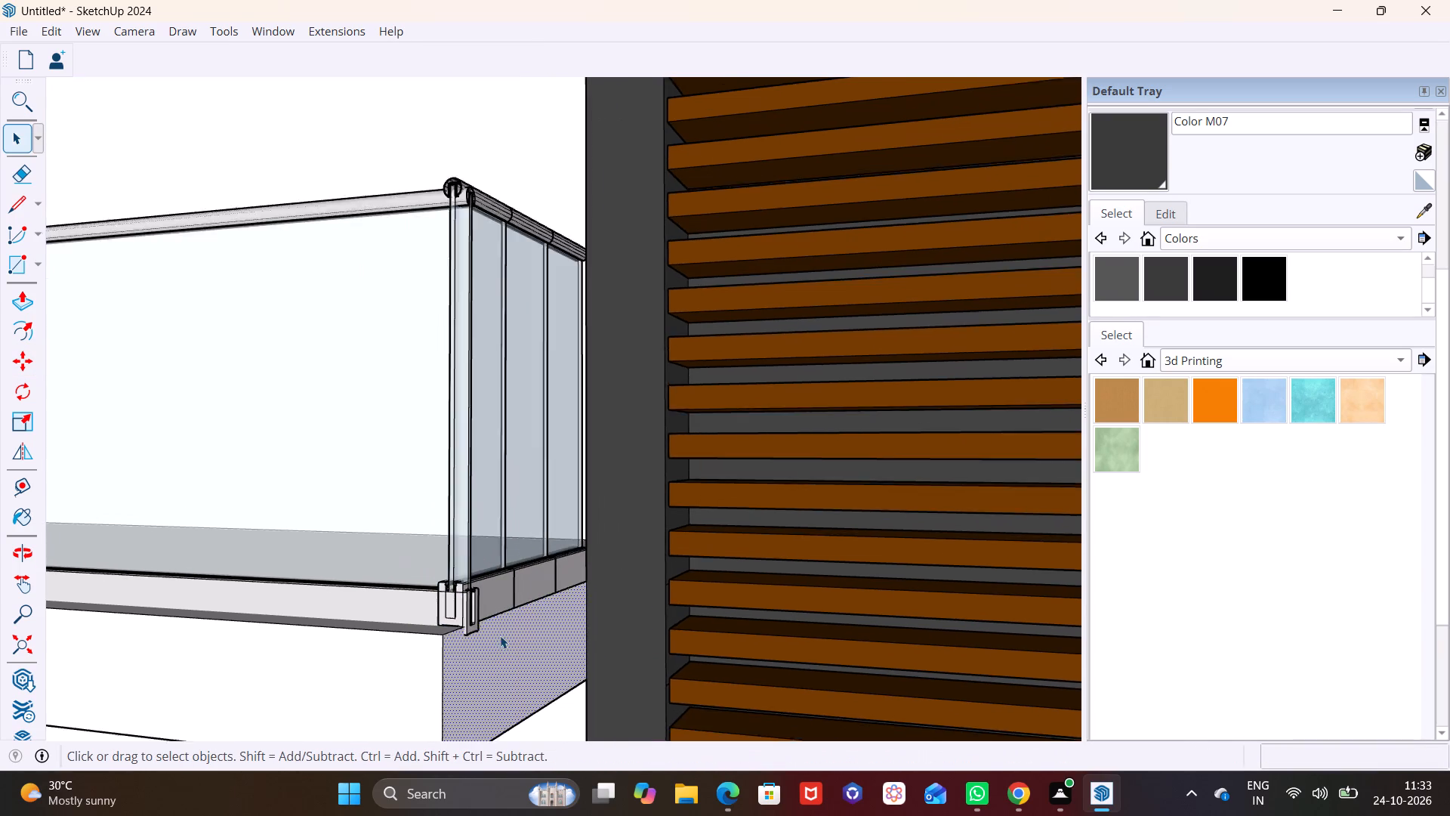
pyautogui.scroll(-2, 500, 635)
pyautogui.scroll(8, 430, 620)
pyautogui.scroll(-6, 458, 618)
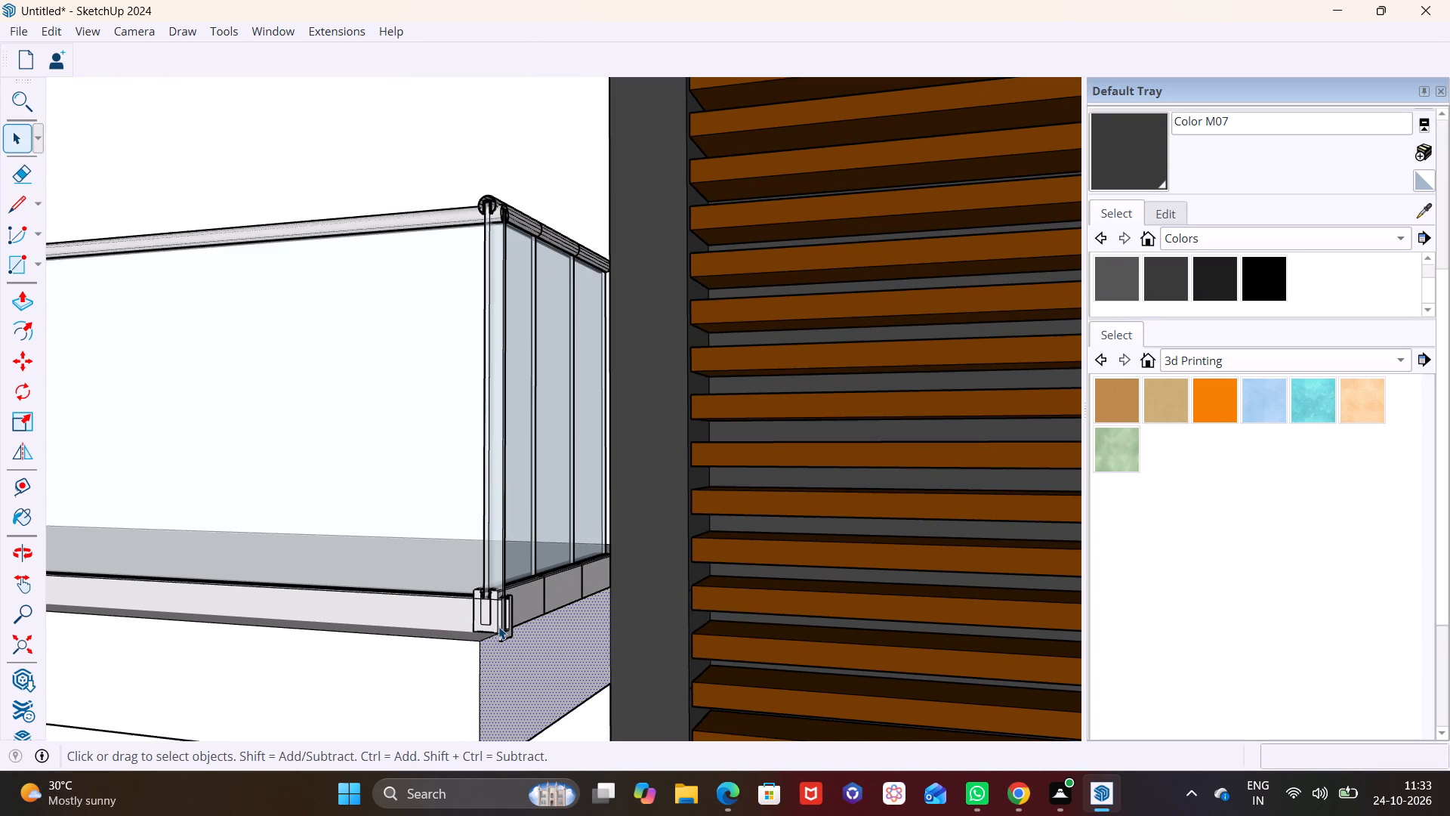
pyautogui.click(501, 633)
pyautogui.scroll(10, 501, 633)
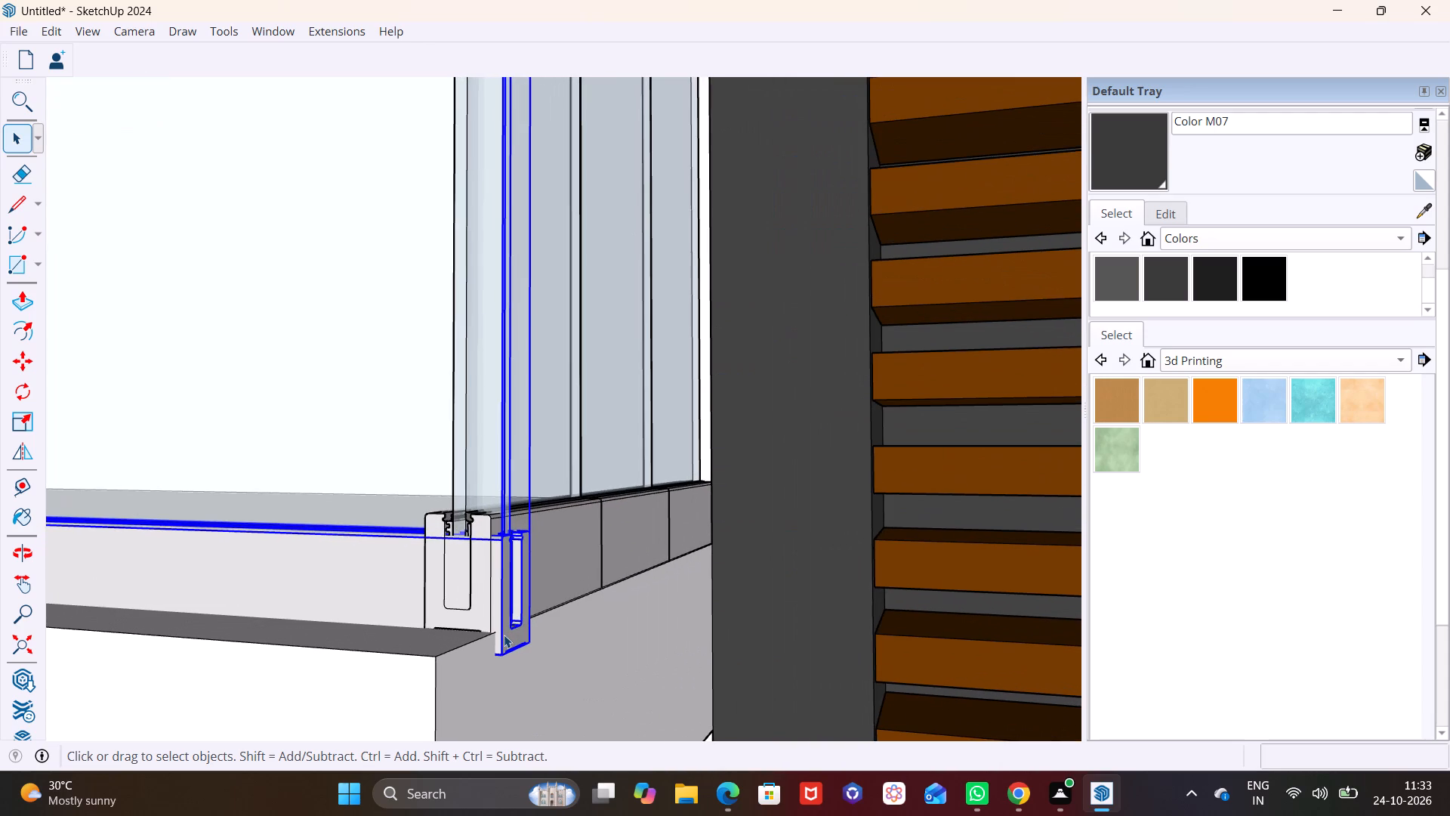
pyautogui.press('m')
pyautogui.scroll(-8, 508, 629)
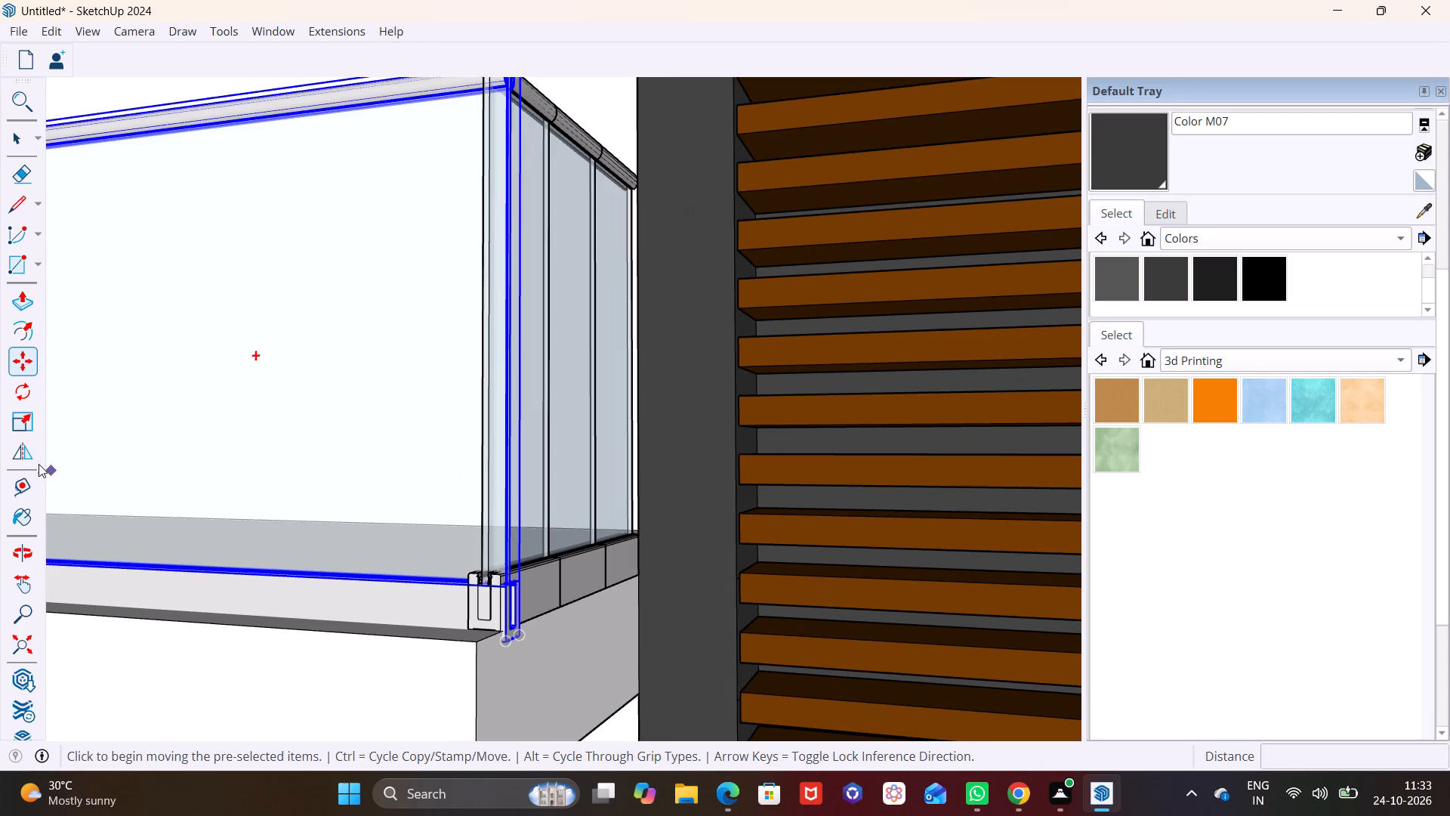
pyautogui.click(29, 457)
pyautogui.scroll(-2, 278, 503)
pyautogui.press('space')
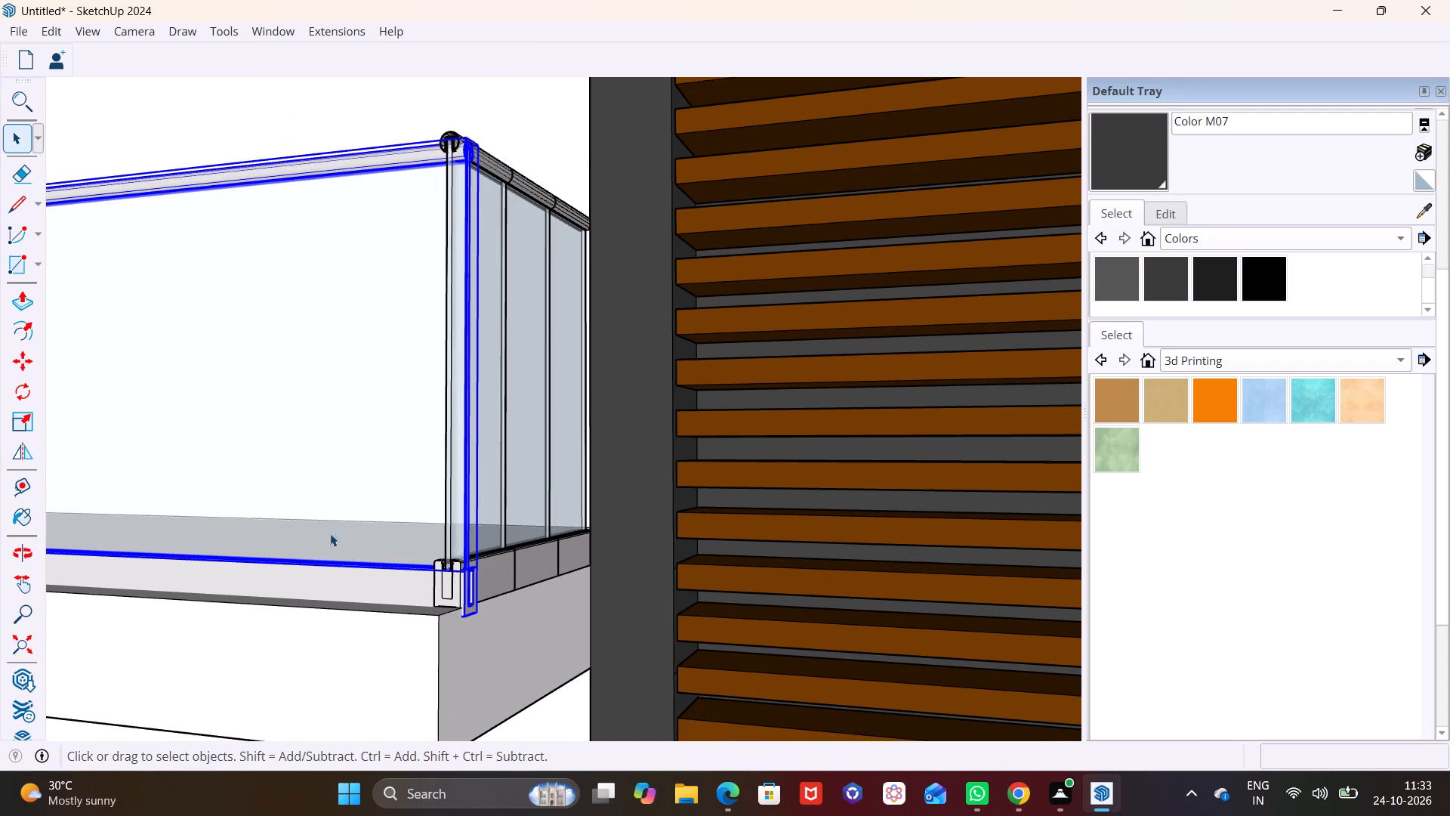
pyautogui.click(22, 408)
pyautogui.scroll(-3, 193, 466)
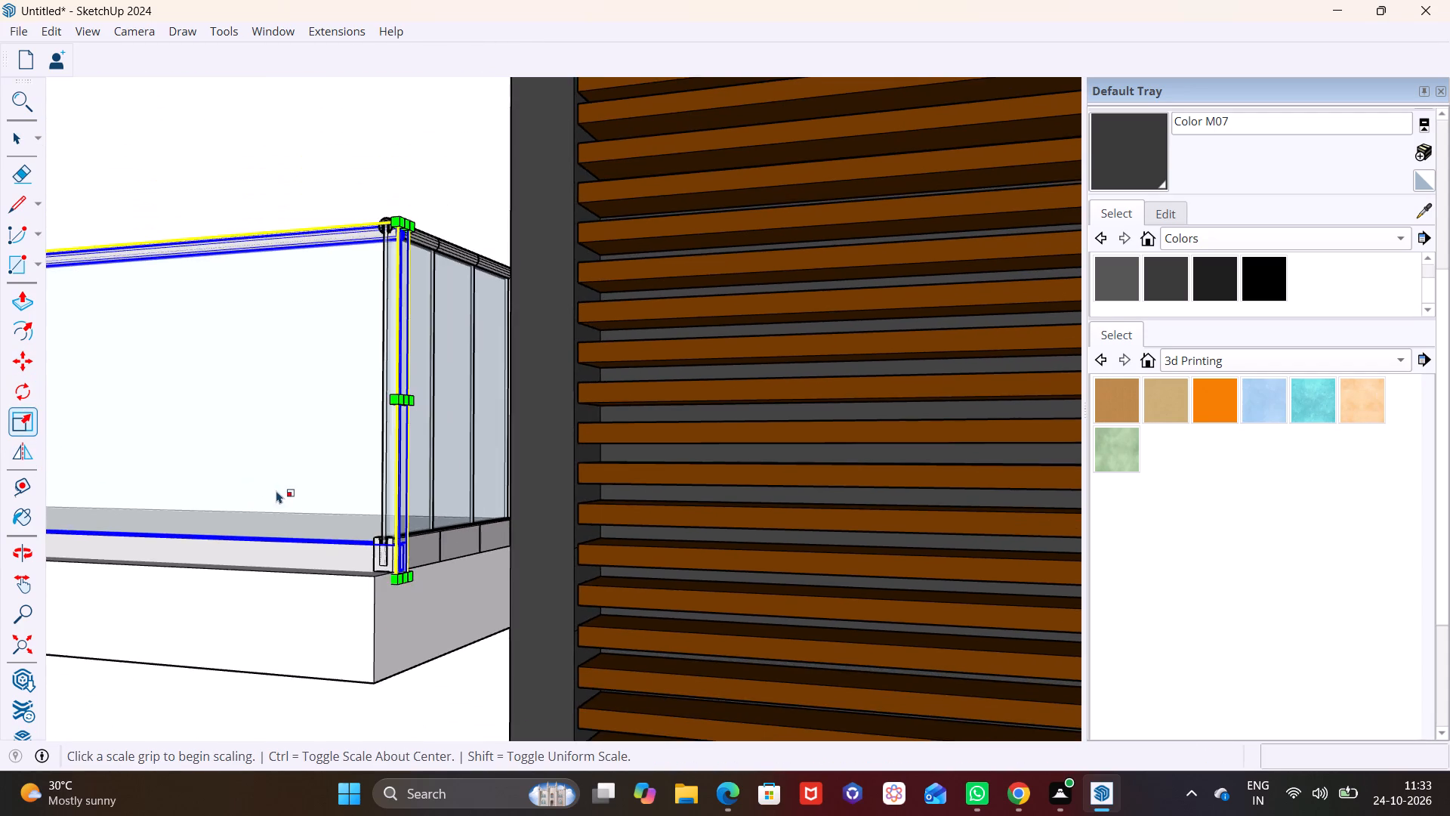
pyautogui.keyDown('shift'); pyautogui.moveTo(279, 496); pyautogui.dragTo(387, 607, button='middle'); pyautogui.keyUp('shift')
pyautogui.scroll(6, 452, 552)
pyautogui.scroll(-3, 464, 546)
pyautogui.keyDown('shift'); pyautogui.moveTo(467, 544); pyautogui.dragTo(458, 462, button='middle'); pyautogui.keyUp('shift')
pyautogui.scroll(2, 474, 465)
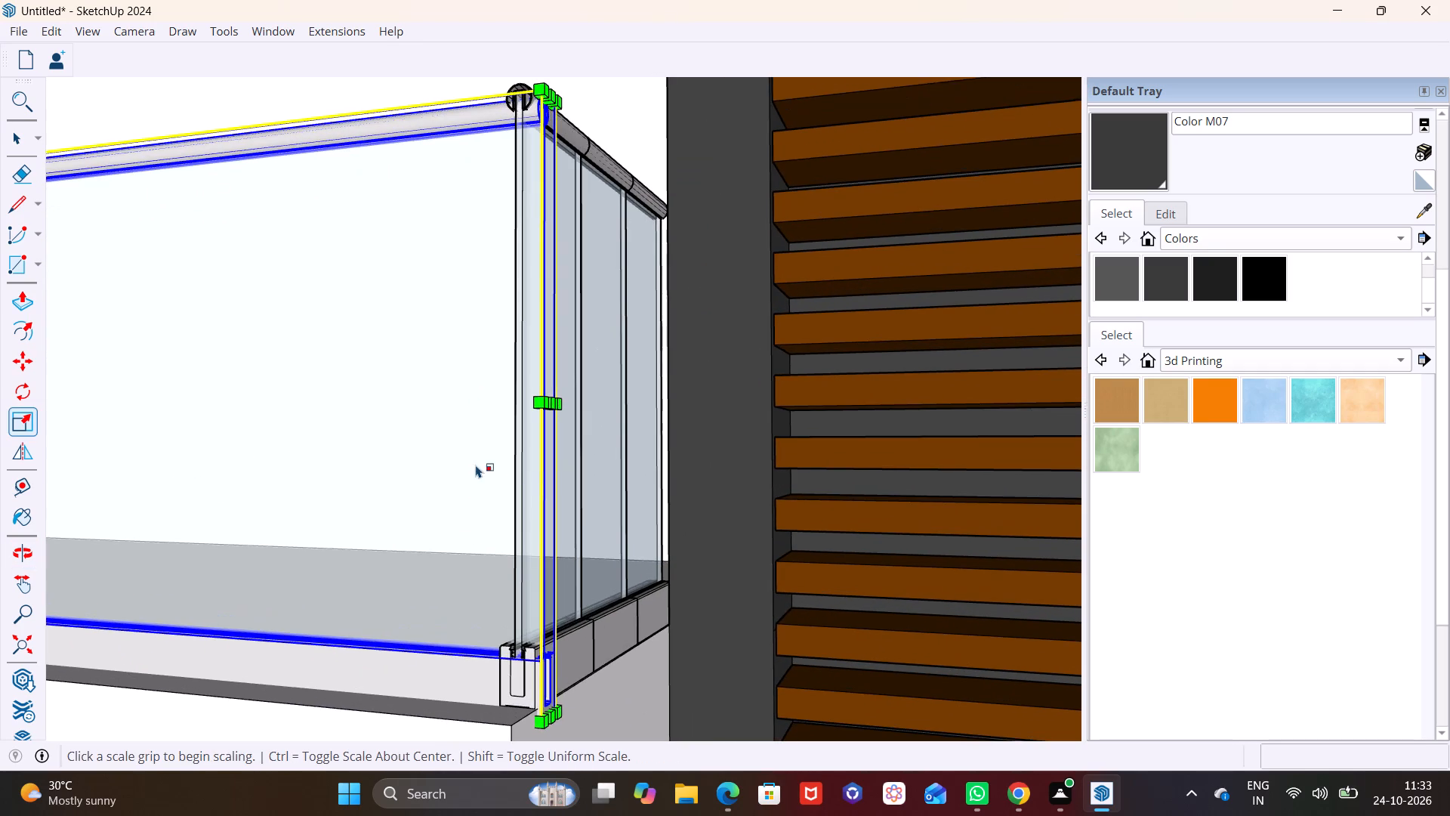
pyautogui.click(552, 403)
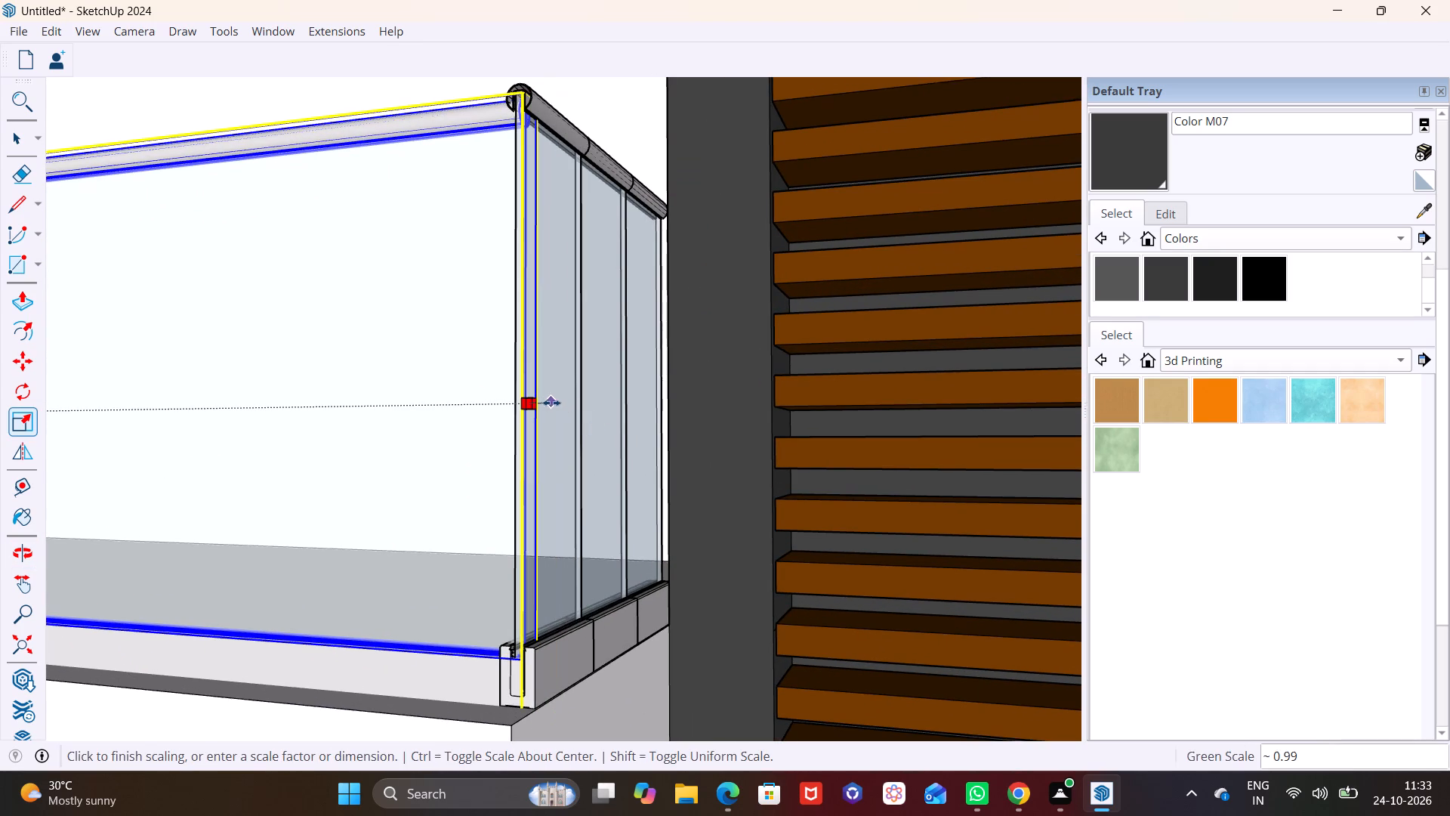
pyautogui.click(548, 400)
pyautogui.press('space')
# Copy the fourth slab's short side panel up about 11' onto the top slab, meeting its front railing's base corner.
pyautogui.scroll(-12, 421, 426)
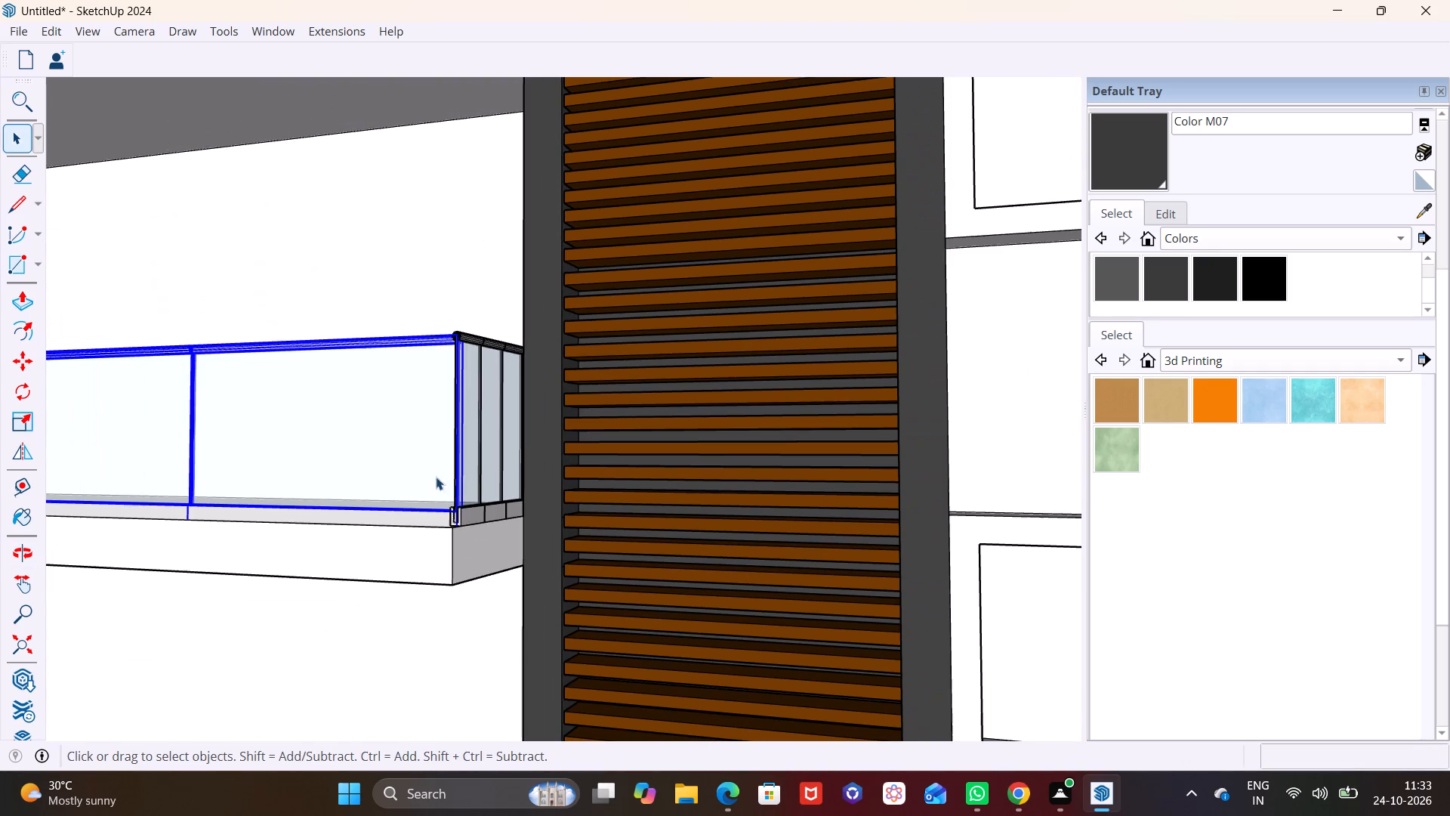
pyautogui.press('space')
pyautogui.click(482, 513)
pyautogui.press('m')
pyautogui.click(464, 527)
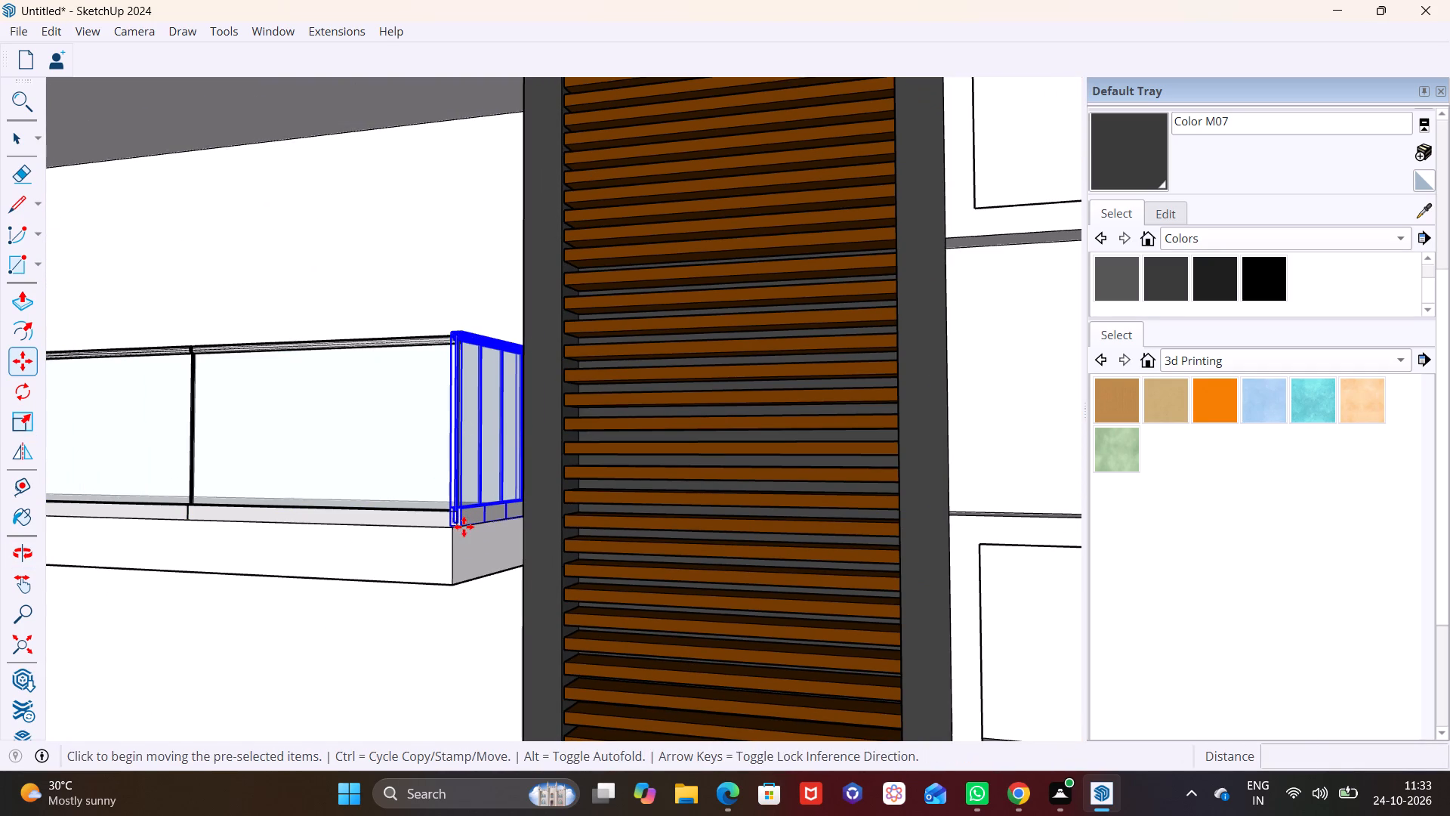
pyautogui.scroll(-7, 483, 422)
pyautogui.keyDown('shift'); pyautogui.moveTo(422, 343); pyautogui.dragTo(393, 669, button='middle'); pyautogui.keyUp('shift')
pyautogui.scroll(12, 442, 610)
pyautogui.moveTo(438, 435); pyautogui.dragTo(394, 610, button='middle')
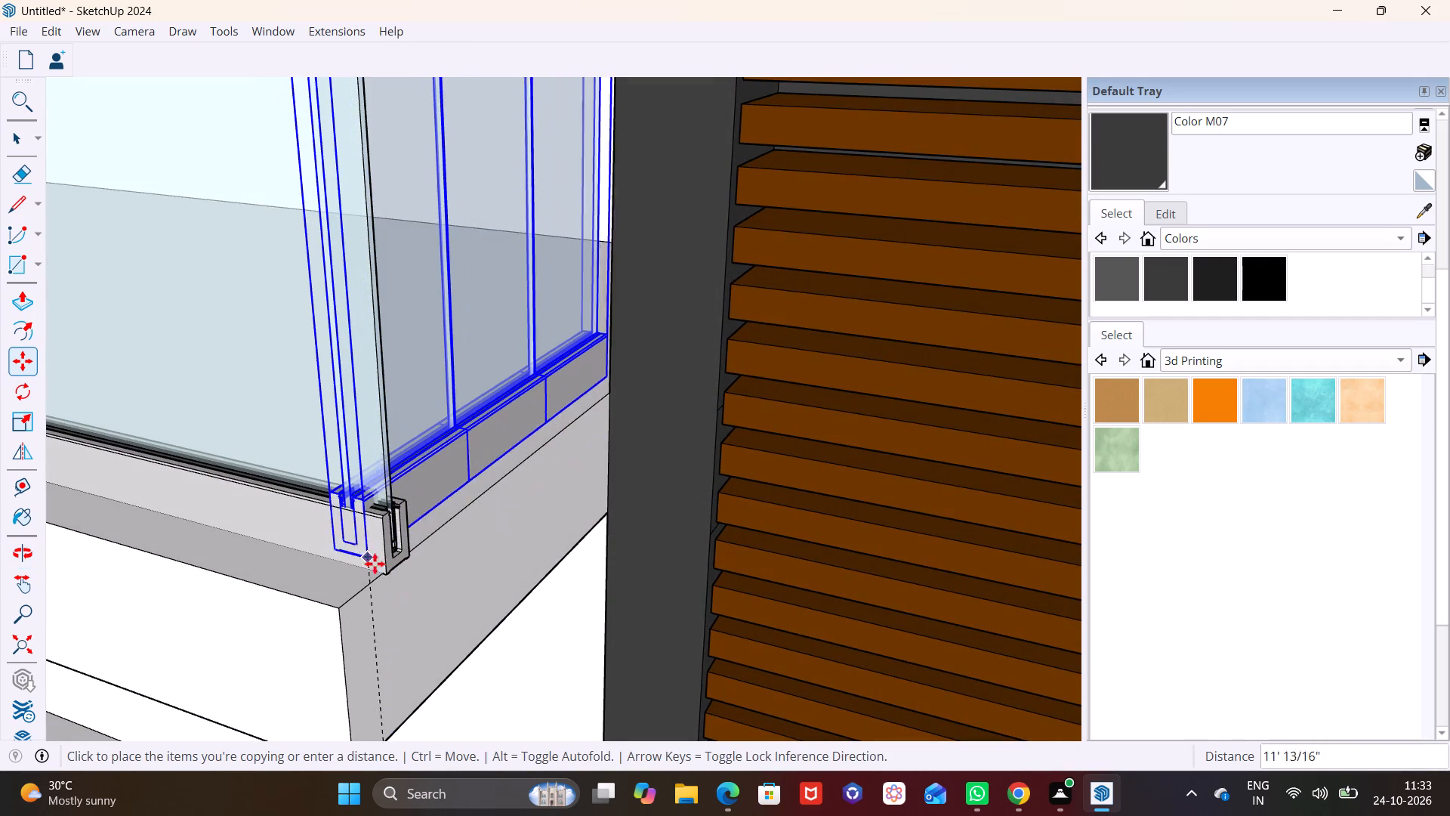
pyautogui.click(390, 570)
pyautogui.press('space')
pyautogui.click(431, 615)
# Examine the whole building's elevation with its railed slabs, louvre column and window bands.
pyautogui.scroll(-10, 431, 622)
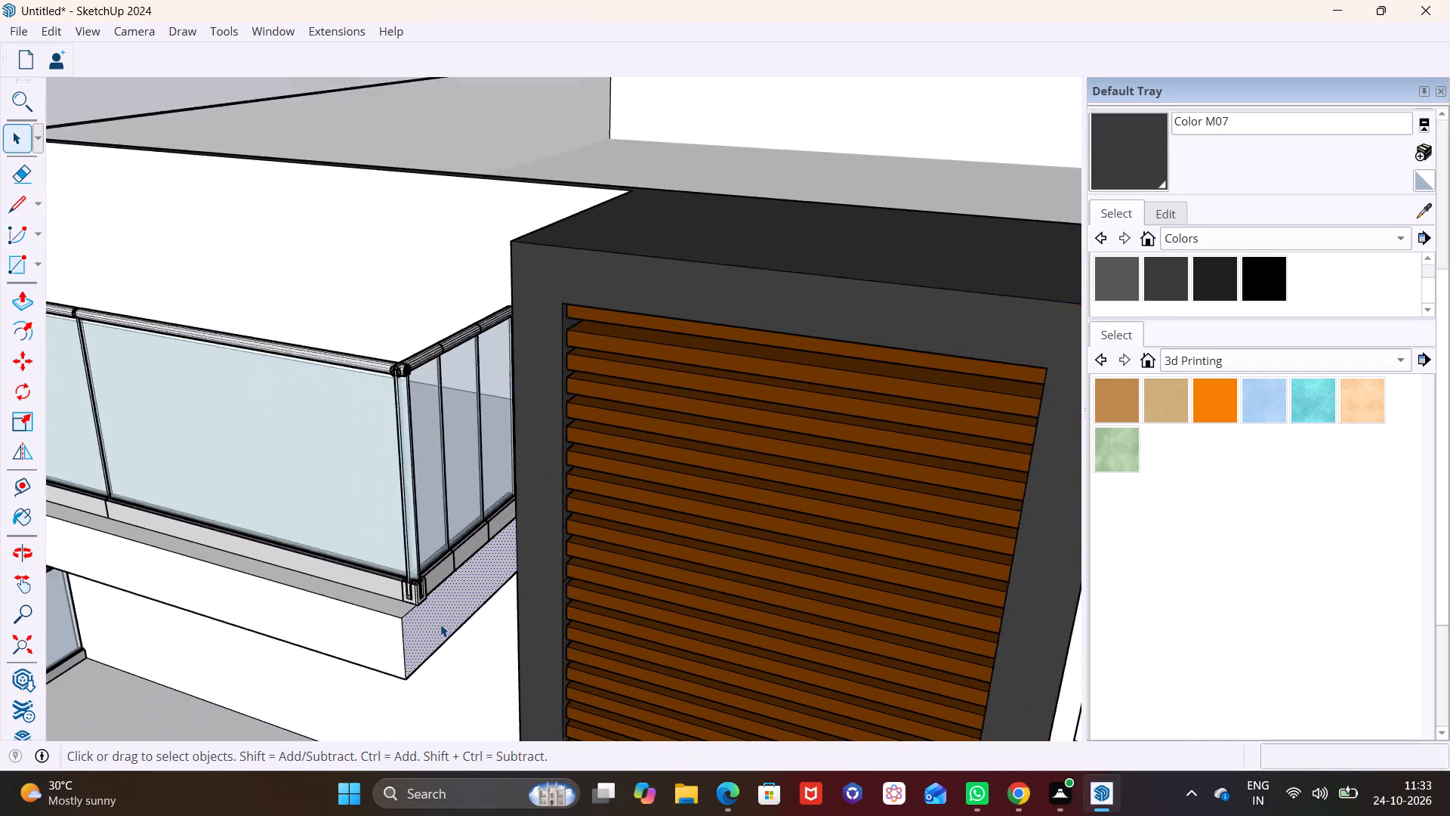
pyautogui.scroll(-11, 440, 624)
pyautogui.moveTo(444, 629); pyautogui.dragTo(475, 499, button='middle')
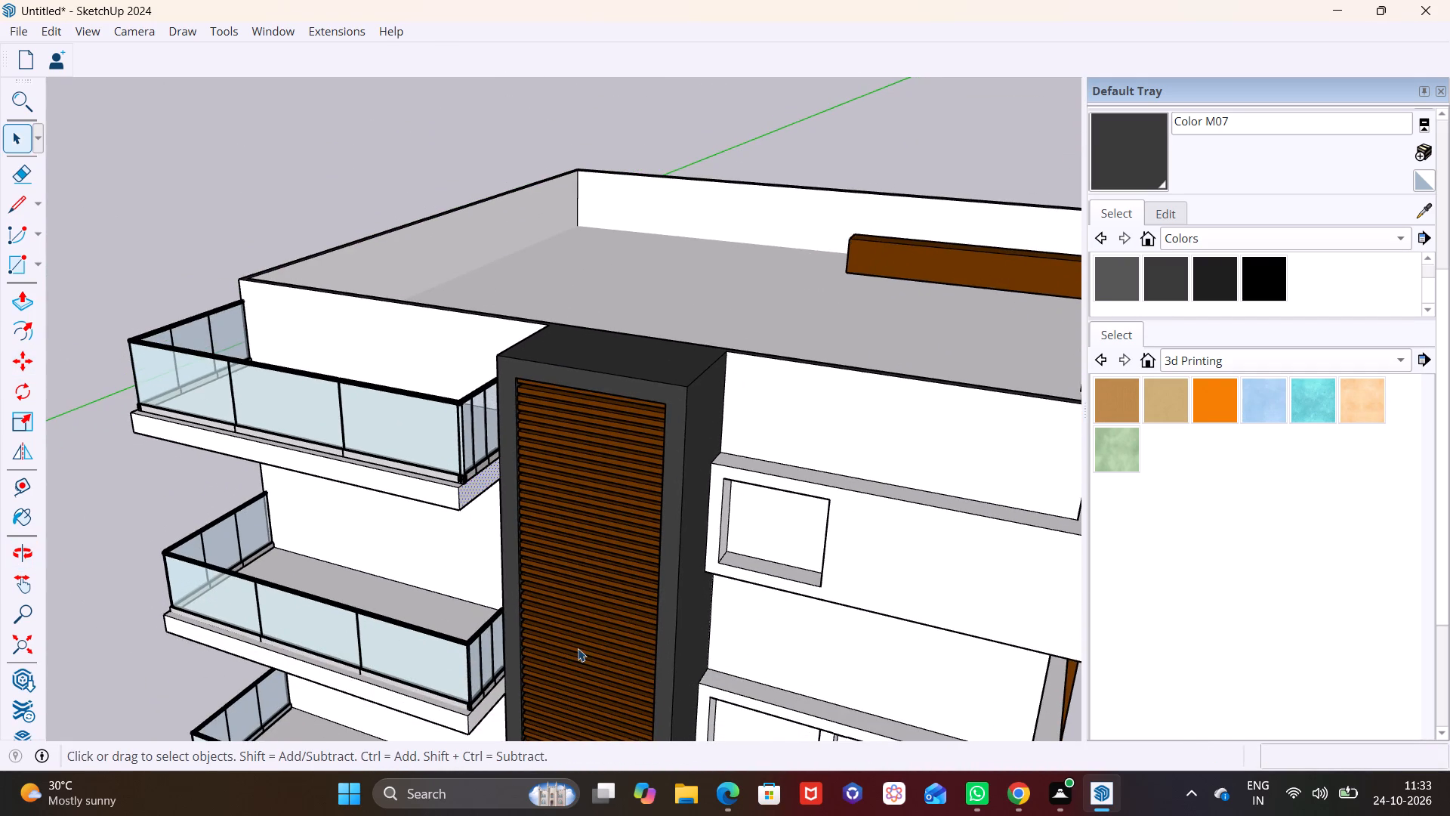
pyautogui.moveTo(578, 647); pyautogui.dragTo(705, 472, button='middle')
pyautogui.scroll(-7, 607, 487)
pyautogui.moveTo(575, 532); pyautogui.dragTo(366, 580, button='middle')
pyautogui.scroll(-4, 378, 584)
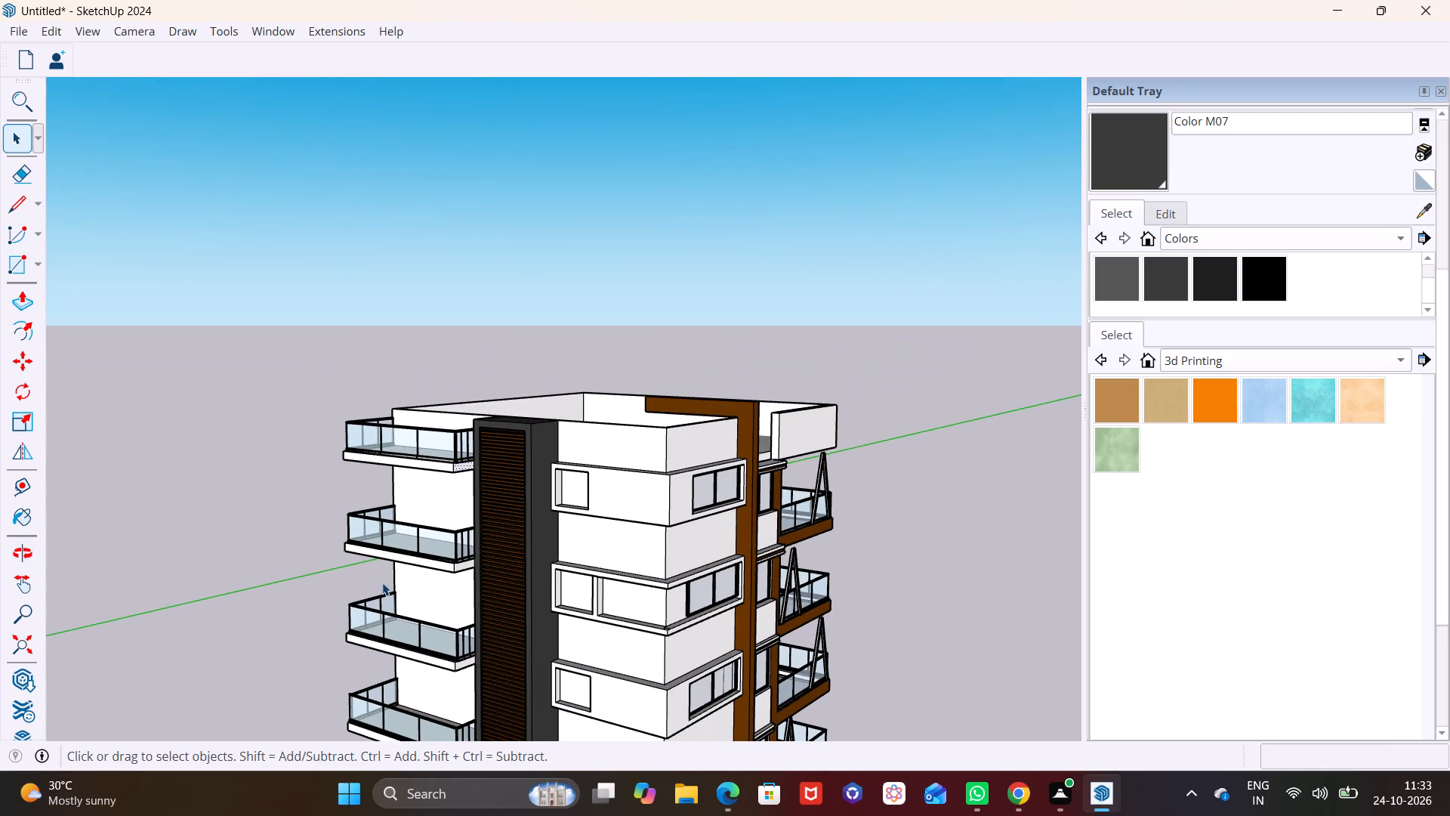
pyautogui.scroll(-9, 430, 567)
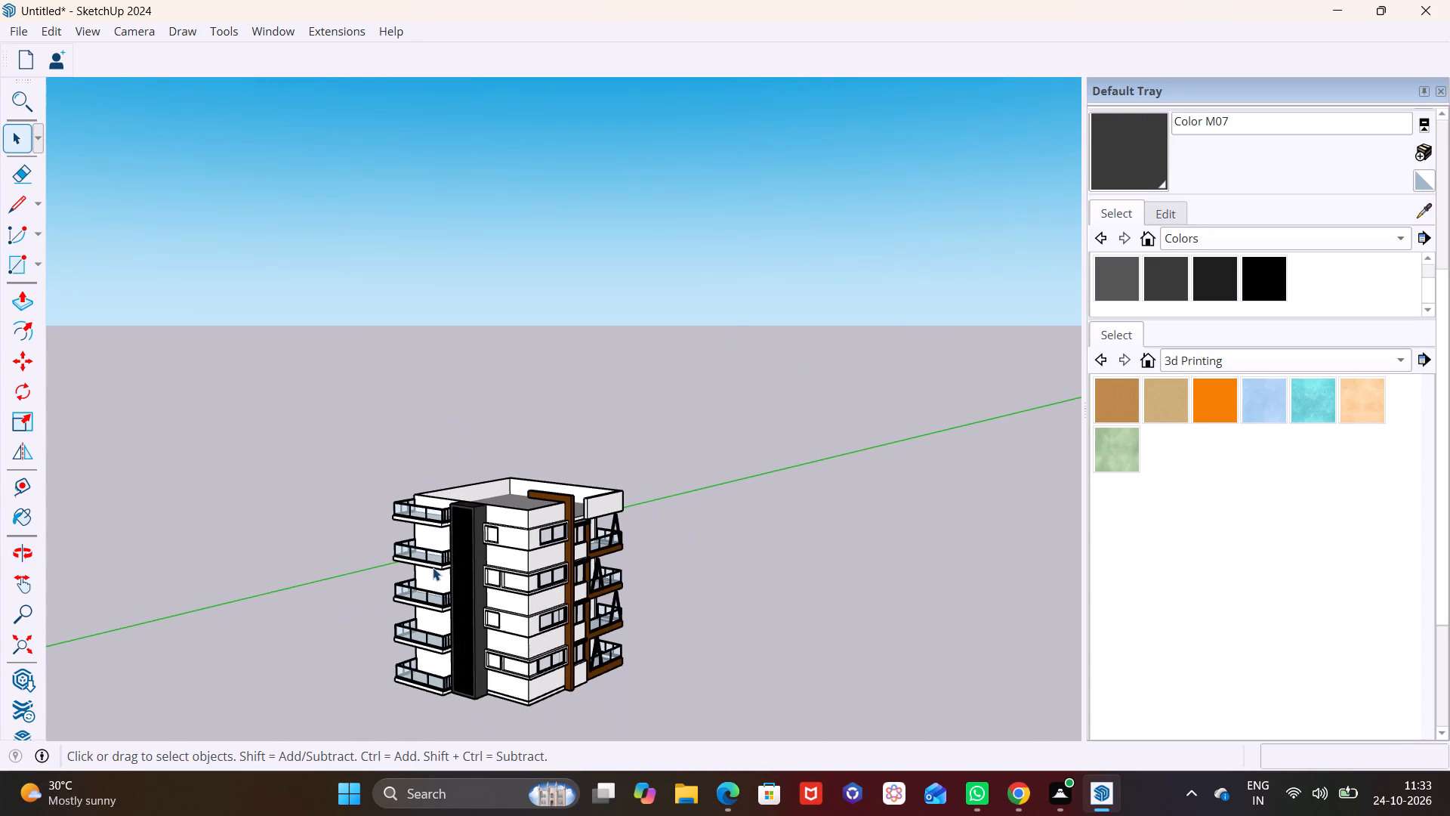
pyautogui.moveTo(449, 604); pyautogui.dragTo(376, 587, button='middle')
pyautogui.scroll(-7, 396, 583)
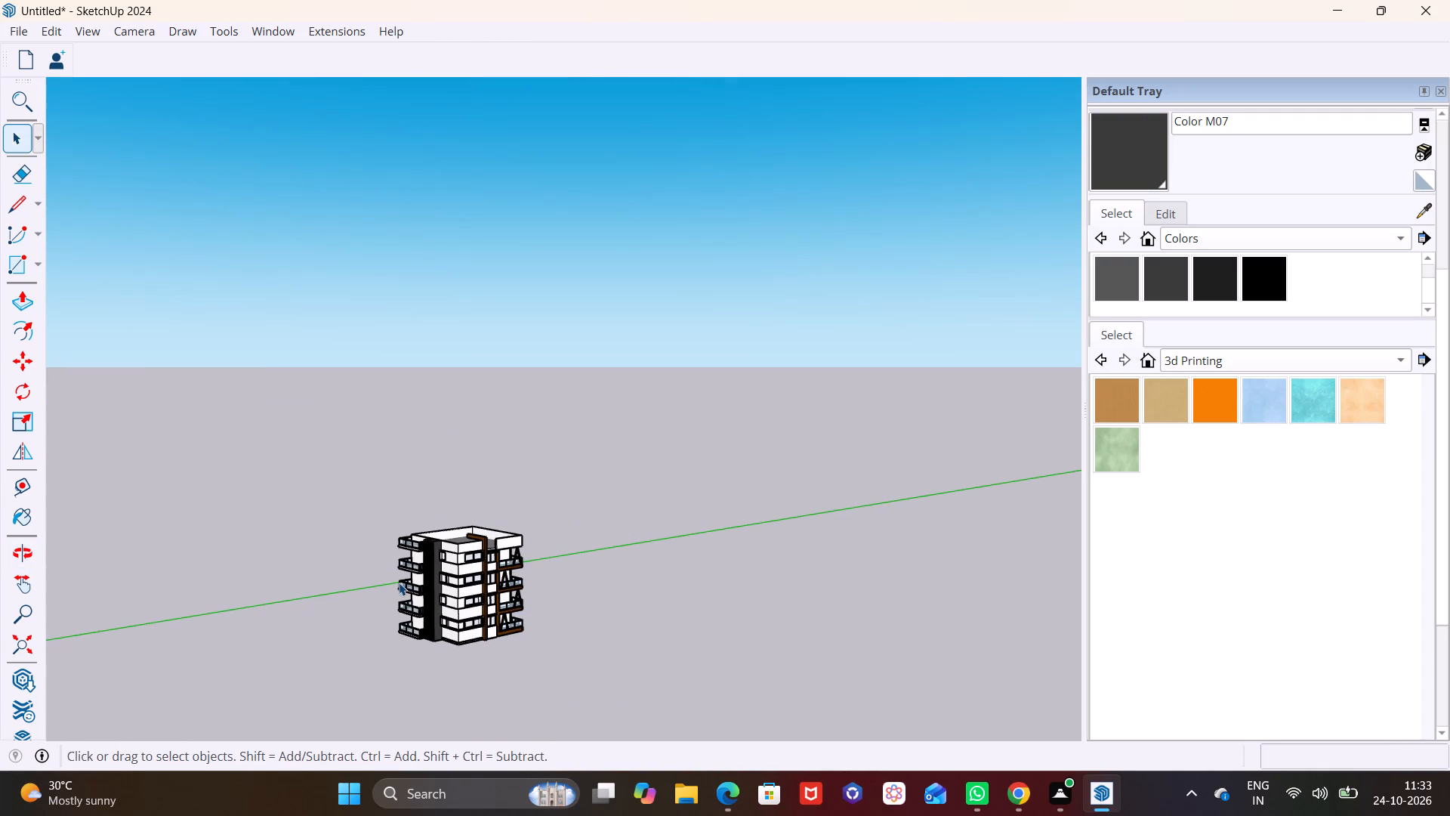
pyautogui.scroll(-1, 399, 583)
pyautogui.moveTo(399, 583); pyautogui.dragTo(392, 569, button='middle')
pyautogui.scroll(9, 437, 589)
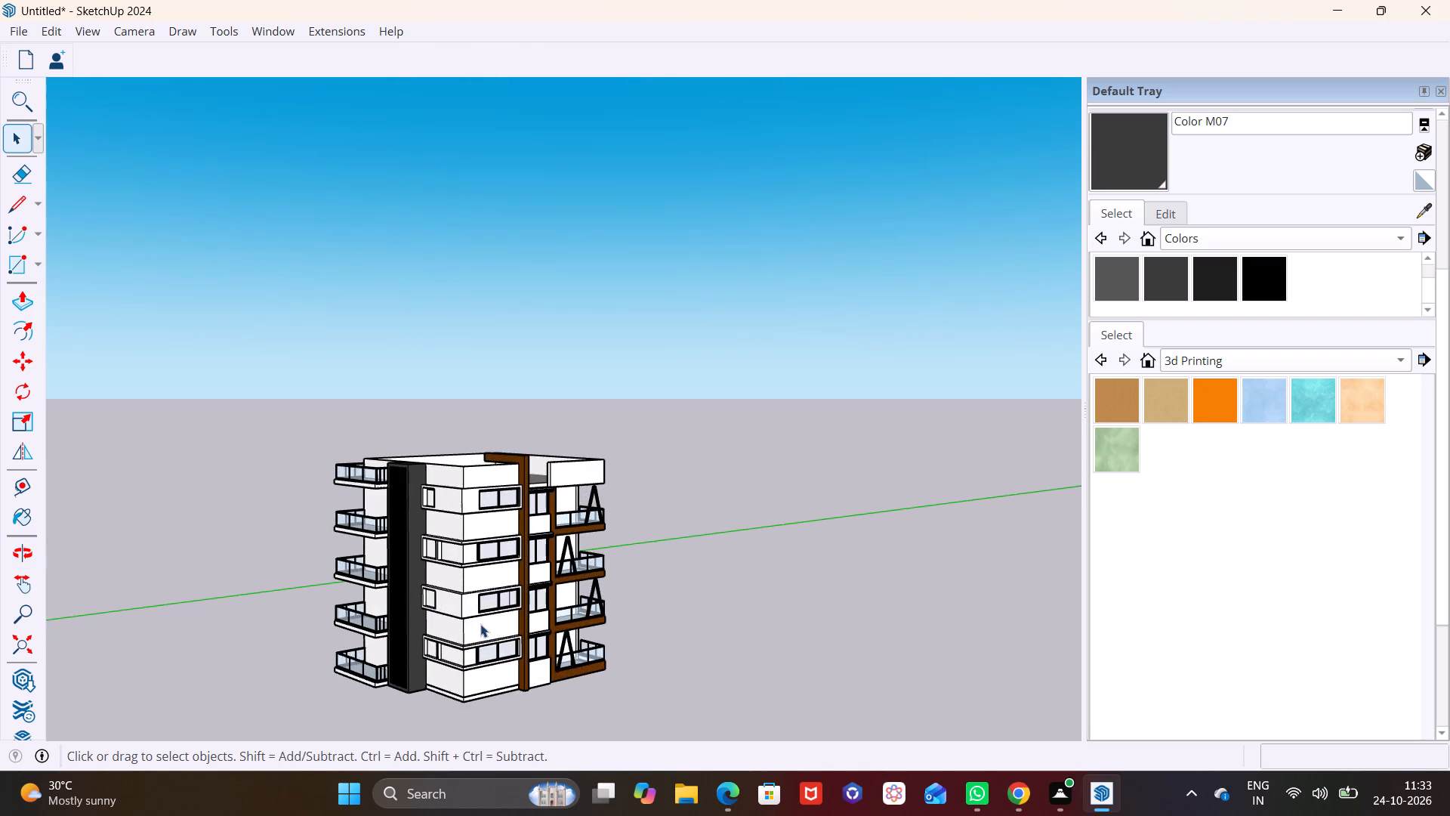
# Push/Pull the second storey's blank wall beside the balconies outward about 7' 7".
pyautogui.moveTo(480, 624); pyautogui.dragTo(508, 555, button='middle')
pyautogui.moveTo(427, 588); pyautogui.dragTo(883, 599, button='middle')
pyautogui.scroll(1, 449, 614)
pyautogui.moveTo(449, 614); pyautogui.dragTo(640, 614, button='middle')
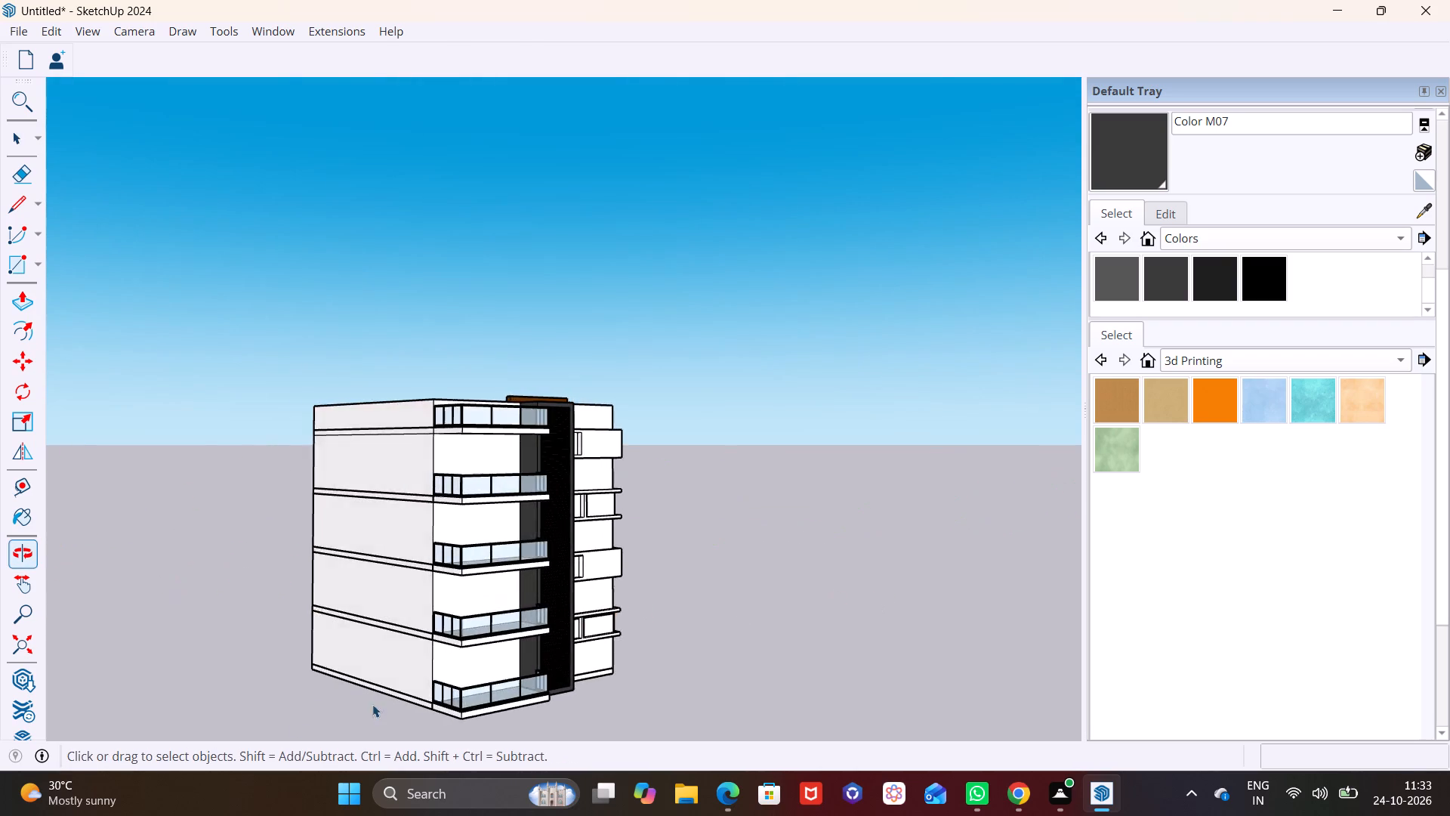
pyautogui.scroll(6, 319, 700)
pyautogui.keyDown('shift'); pyautogui.moveTo(413, 647); pyautogui.dragTo(413, 546, button='middle'); pyautogui.keyUp('shift')
pyautogui.moveTo(410, 530); pyautogui.dragTo(378, 576, button='middle')
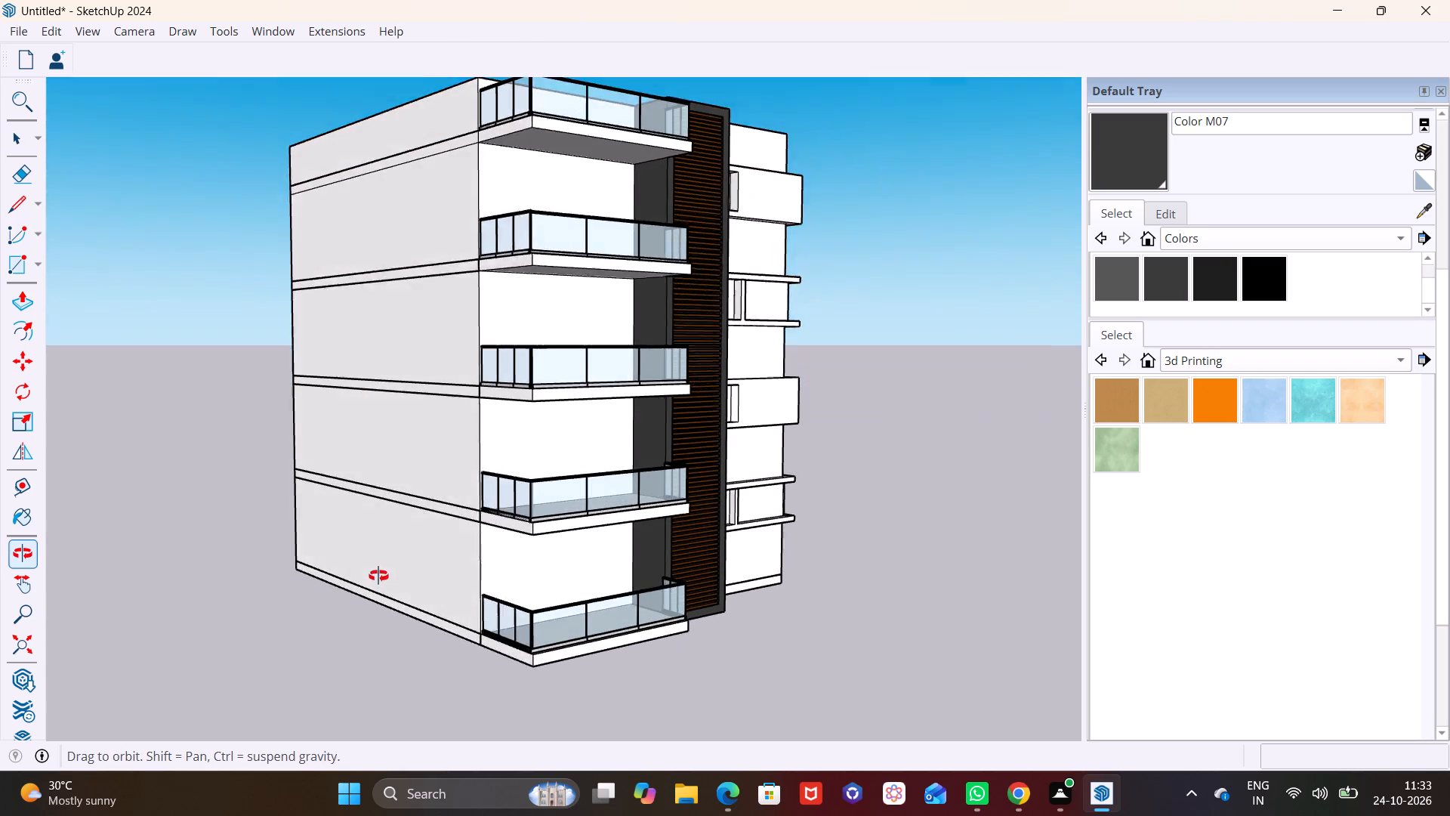
pyautogui.moveTo(378, 576); pyautogui.dragTo(359, 595, button='middle')
pyautogui.scroll(3, 379, 517)
pyautogui.click(422, 422)
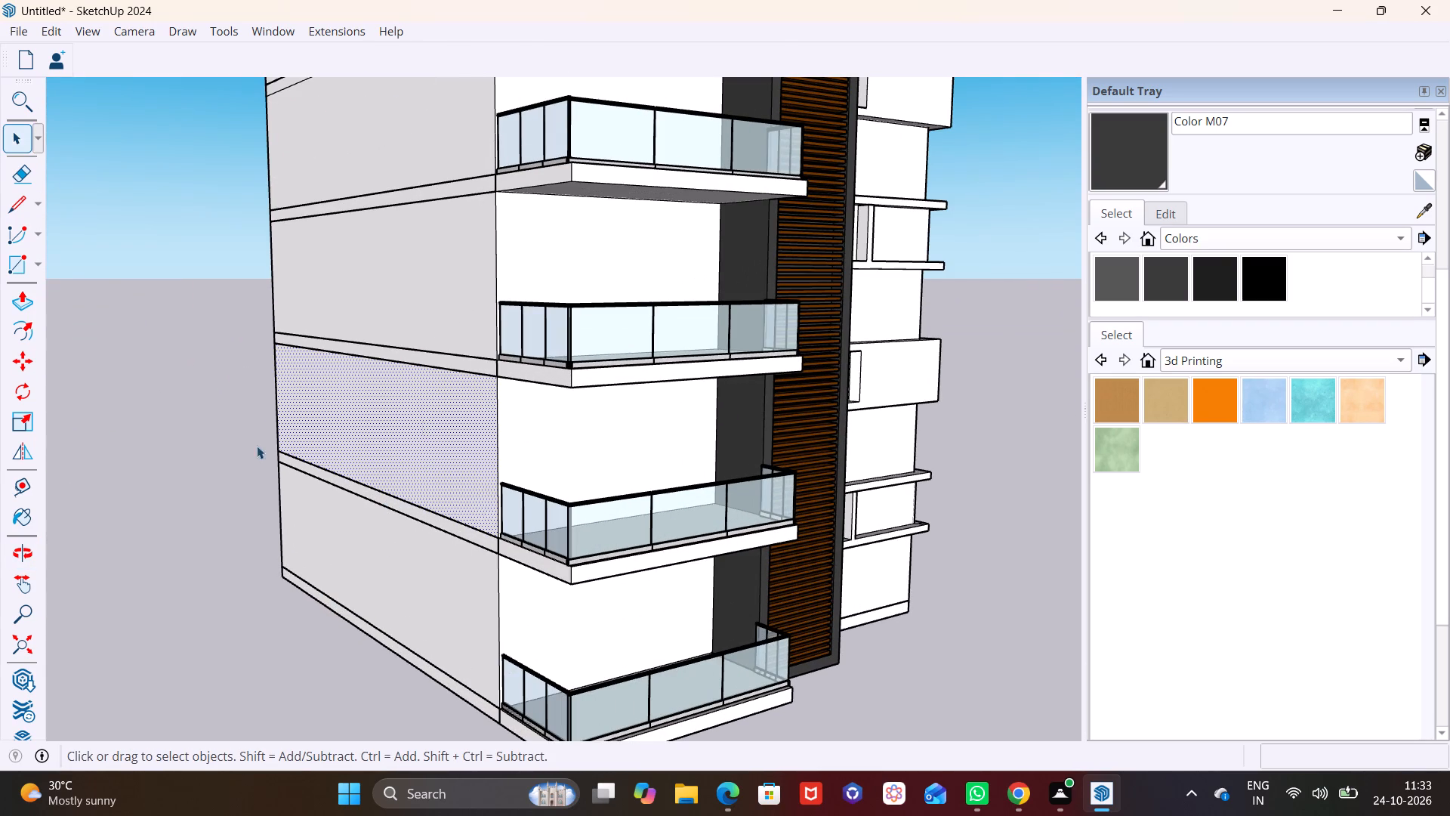
pyautogui.click(26, 301)
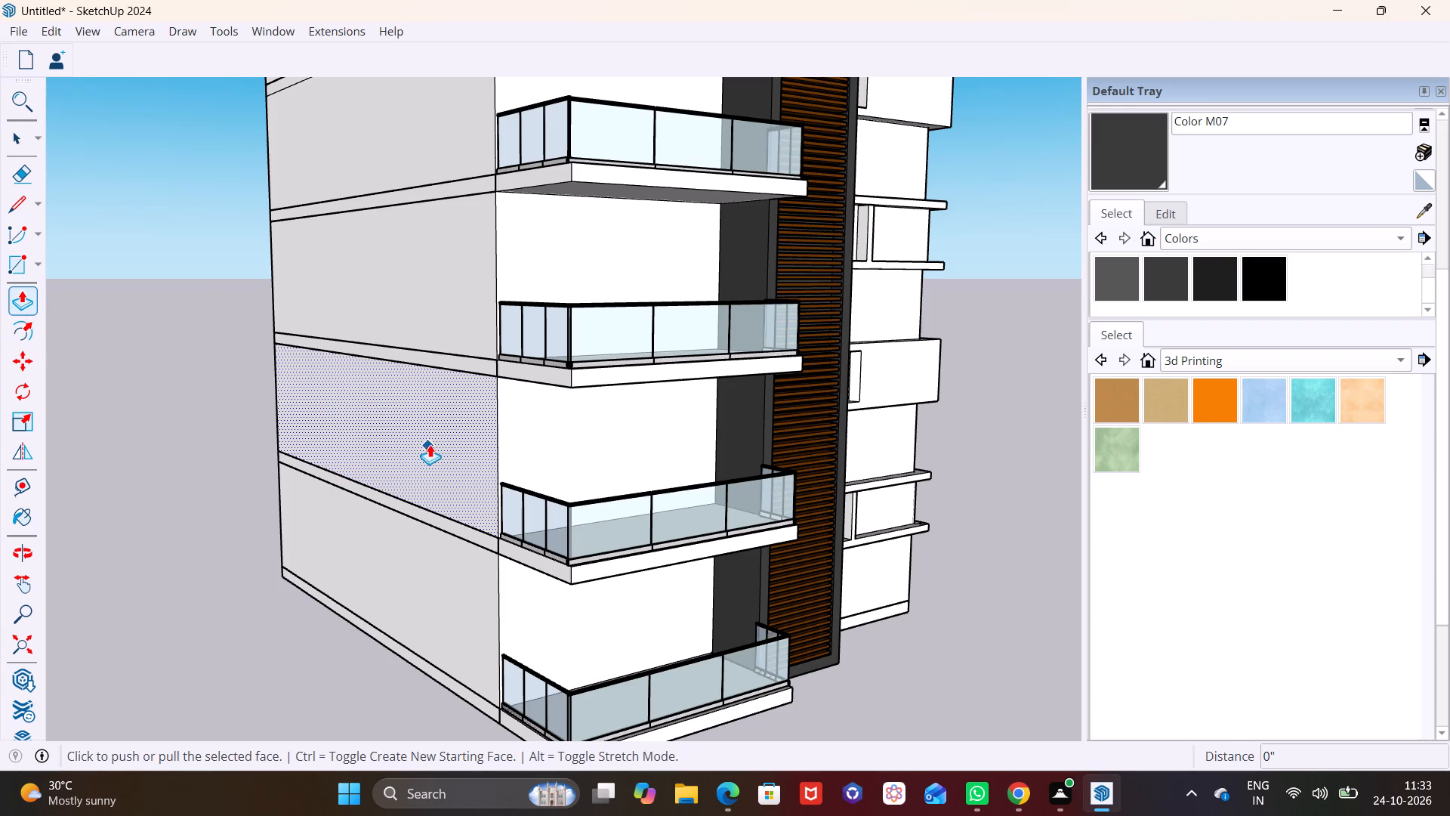
pyautogui.click(430, 444)
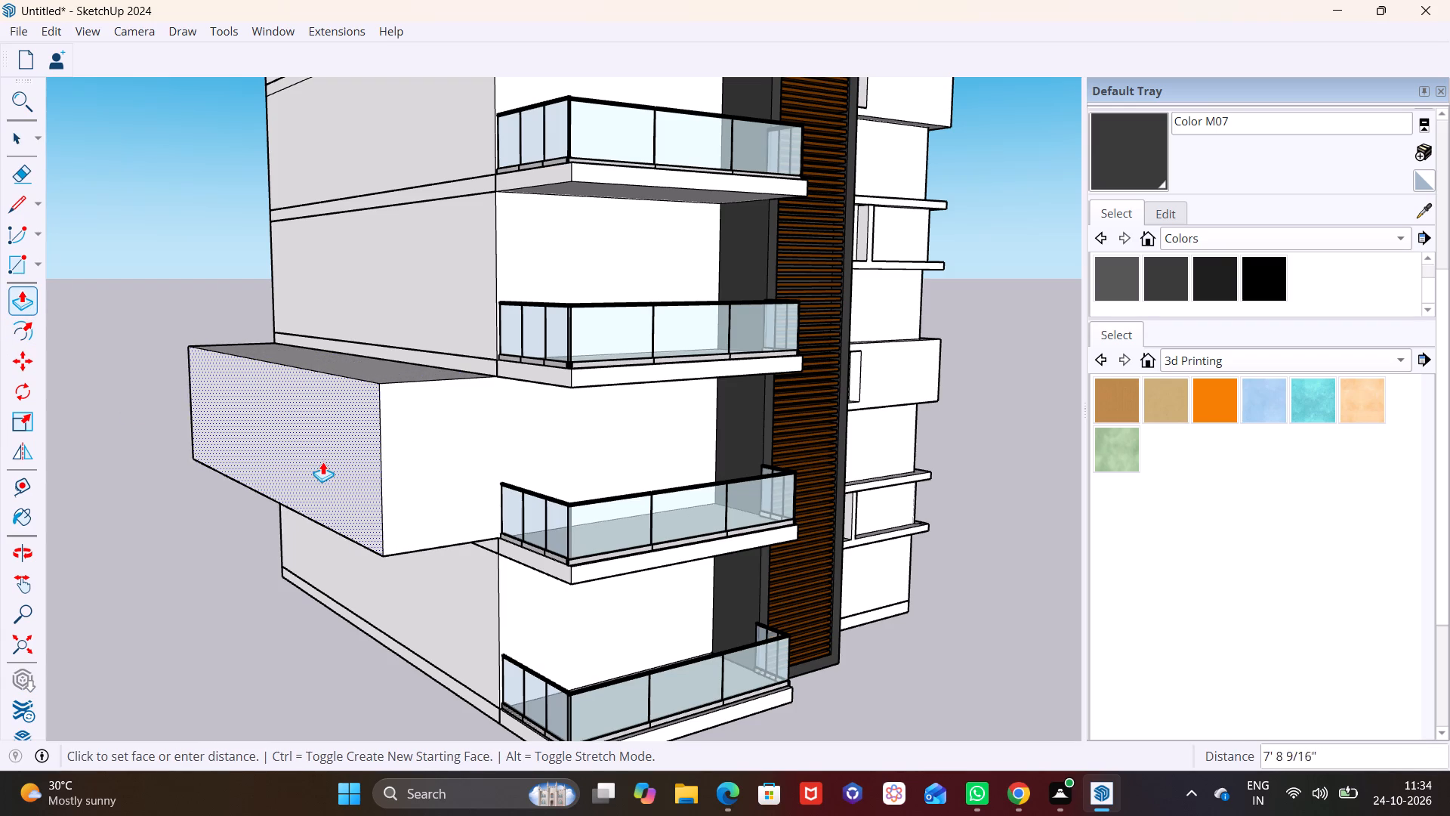
pyautogui.click(324, 462)
pyautogui.press('space')
# Push/Pull the lowest storey's blank wall outward, flush with the projecting second storey.
pyautogui.click(420, 595)
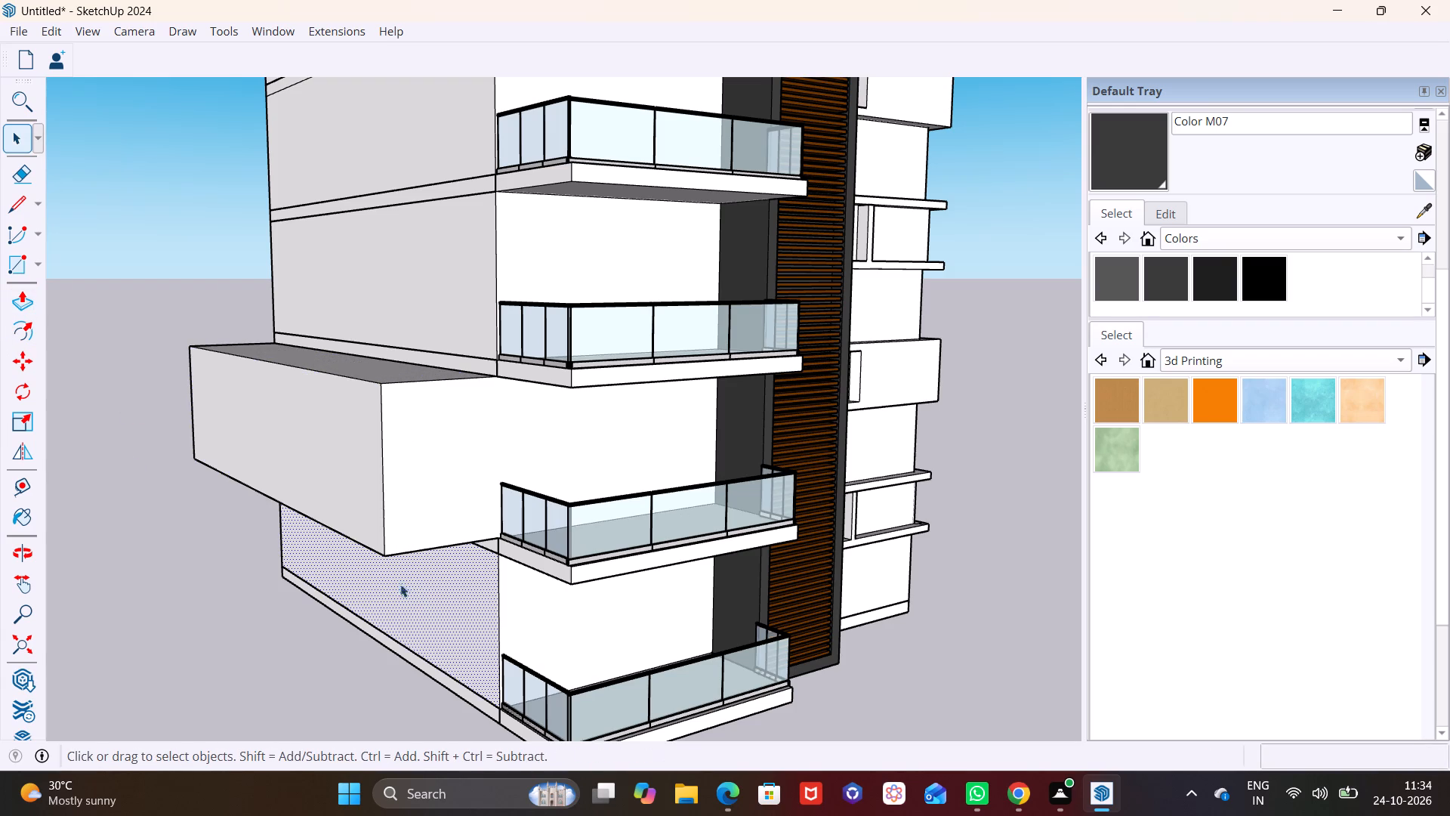
pyautogui.click(23, 295)
pyautogui.click(449, 595)
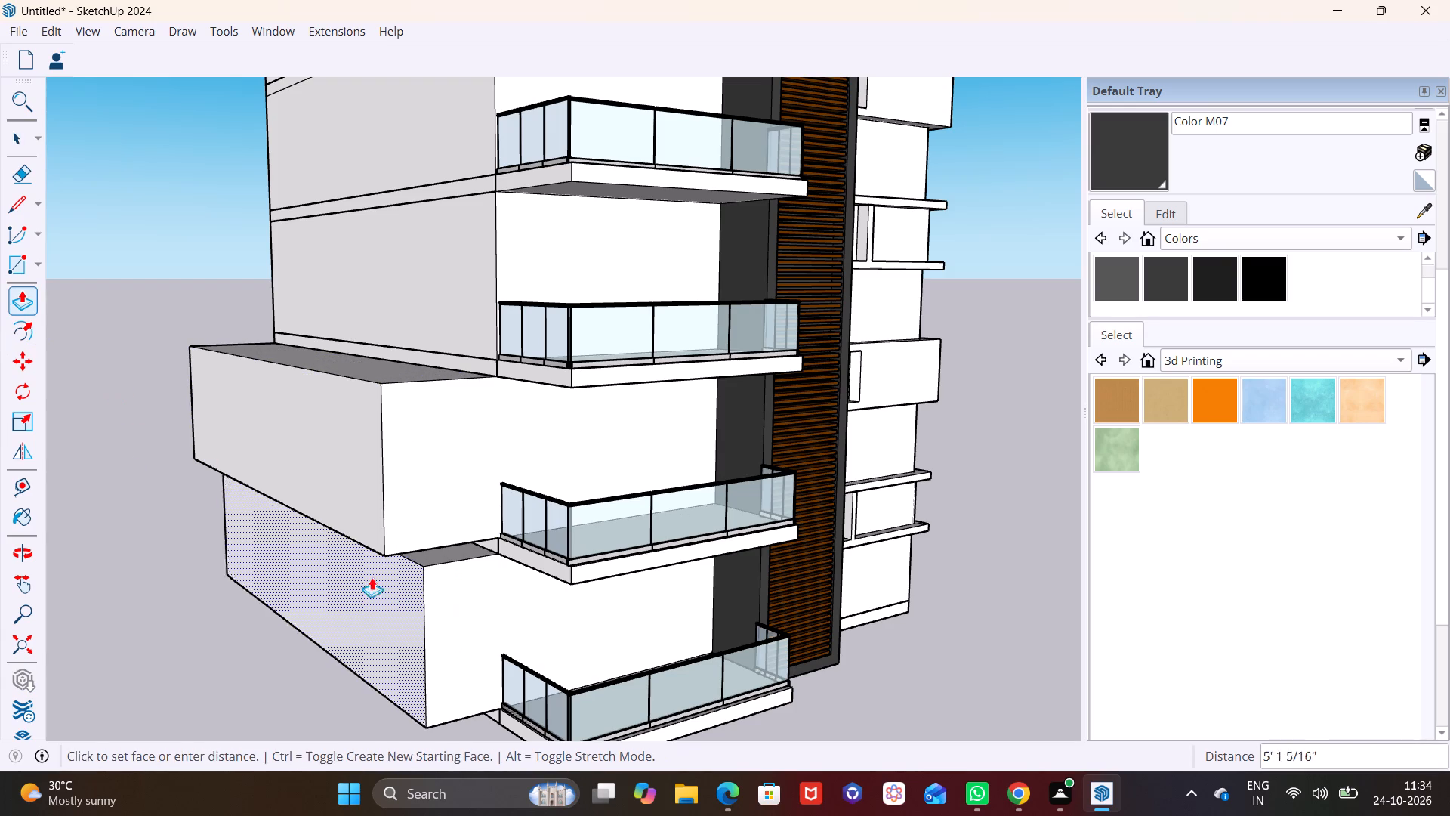
pyautogui.click(362, 547)
# Push/Pull the third storey's blank wall outward about 7' 7", flush with the projecting second storey.
pyautogui.scroll(-8, 382, 520)
pyautogui.keyDown('shift'); pyautogui.moveTo(387, 513); pyautogui.dragTo(405, 621, button='middle'); pyautogui.keyUp('shift')
pyautogui.scroll(5, 396, 546)
pyautogui.press('space')
pyautogui.click(426, 465)
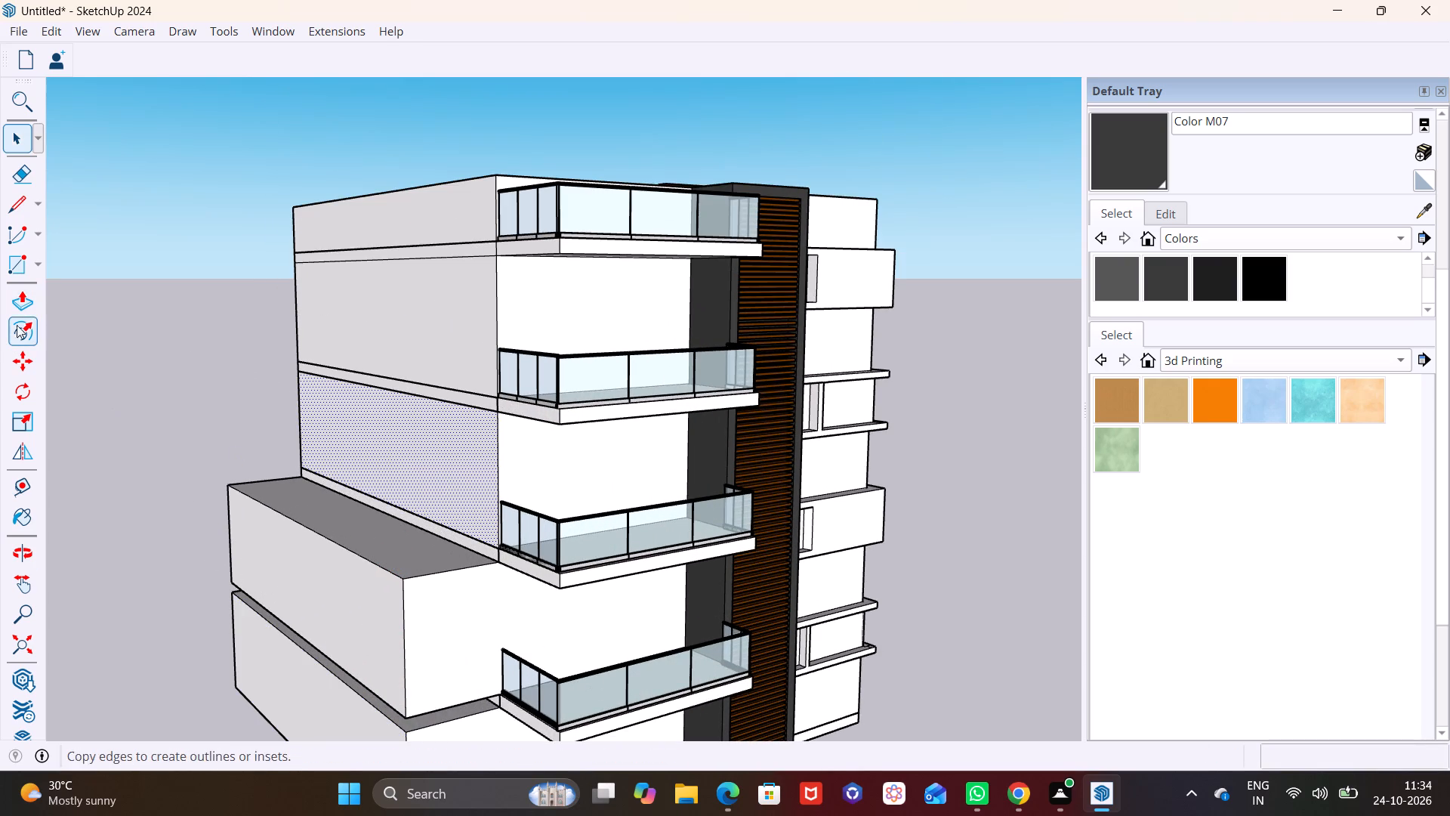
pyautogui.click(26, 307)
pyautogui.click(421, 468)
pyautogui.click(390, 633)
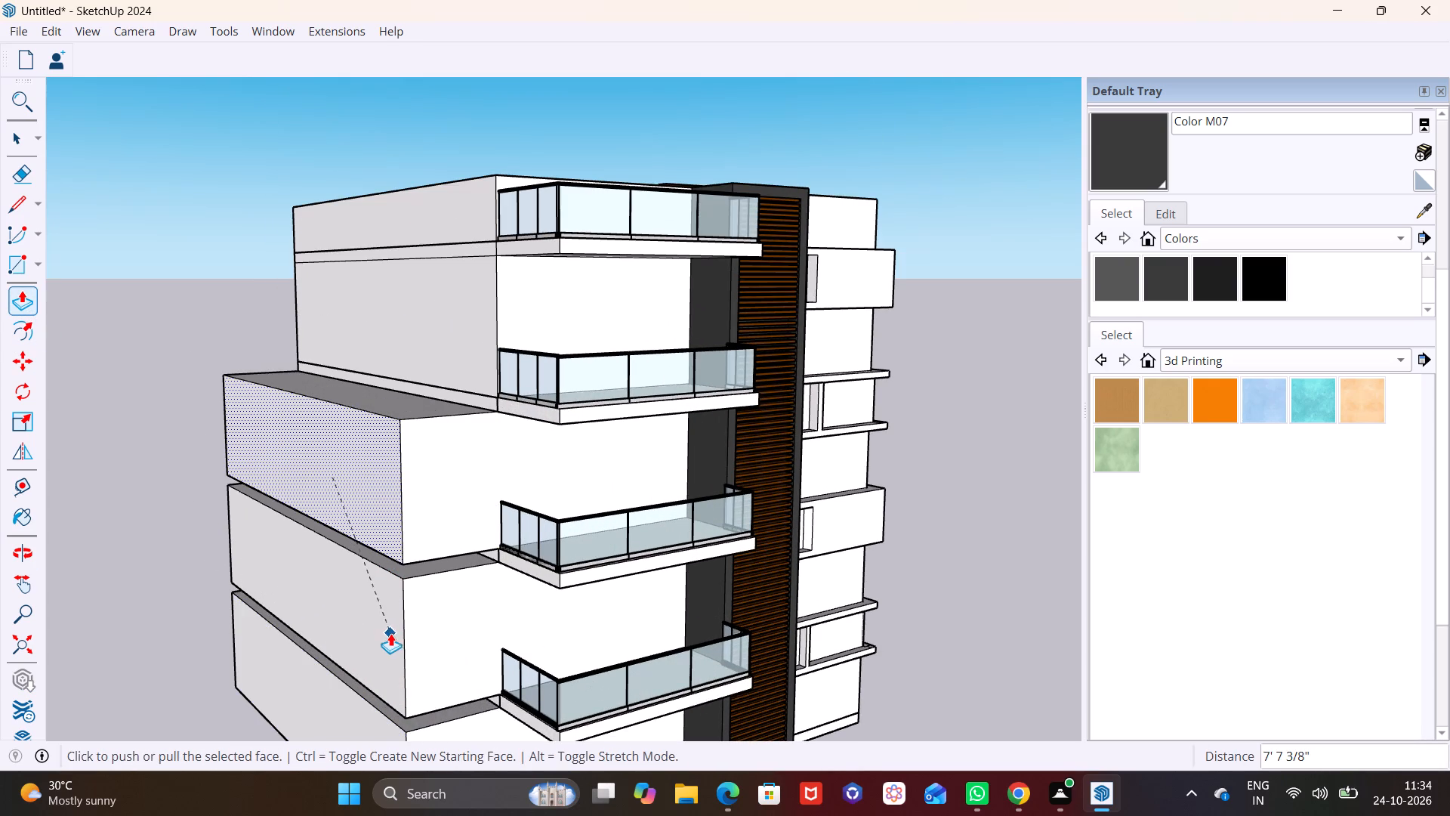
pyautogui.scroll(-3, 391, 561)
pyautogui.press('space')
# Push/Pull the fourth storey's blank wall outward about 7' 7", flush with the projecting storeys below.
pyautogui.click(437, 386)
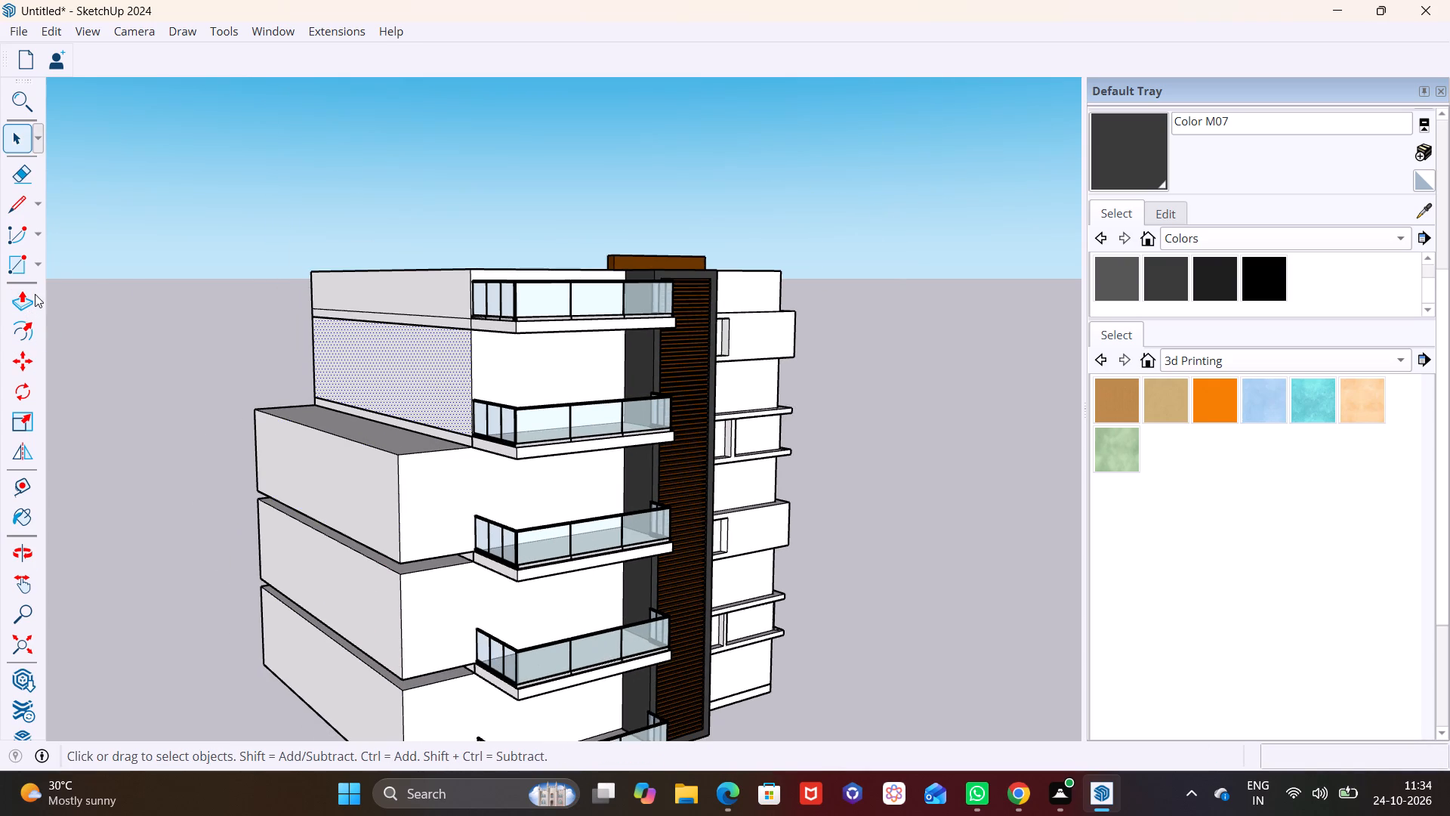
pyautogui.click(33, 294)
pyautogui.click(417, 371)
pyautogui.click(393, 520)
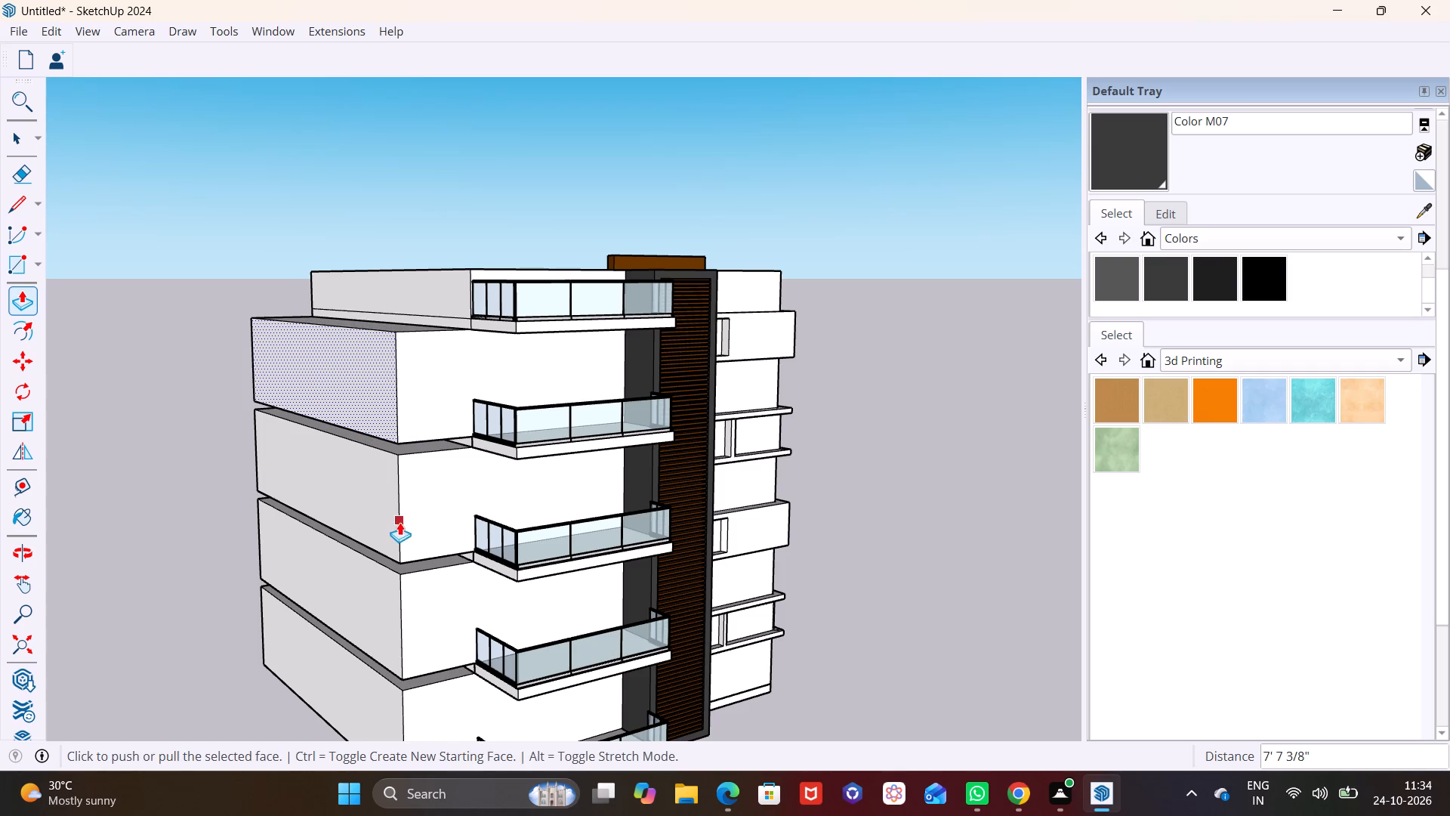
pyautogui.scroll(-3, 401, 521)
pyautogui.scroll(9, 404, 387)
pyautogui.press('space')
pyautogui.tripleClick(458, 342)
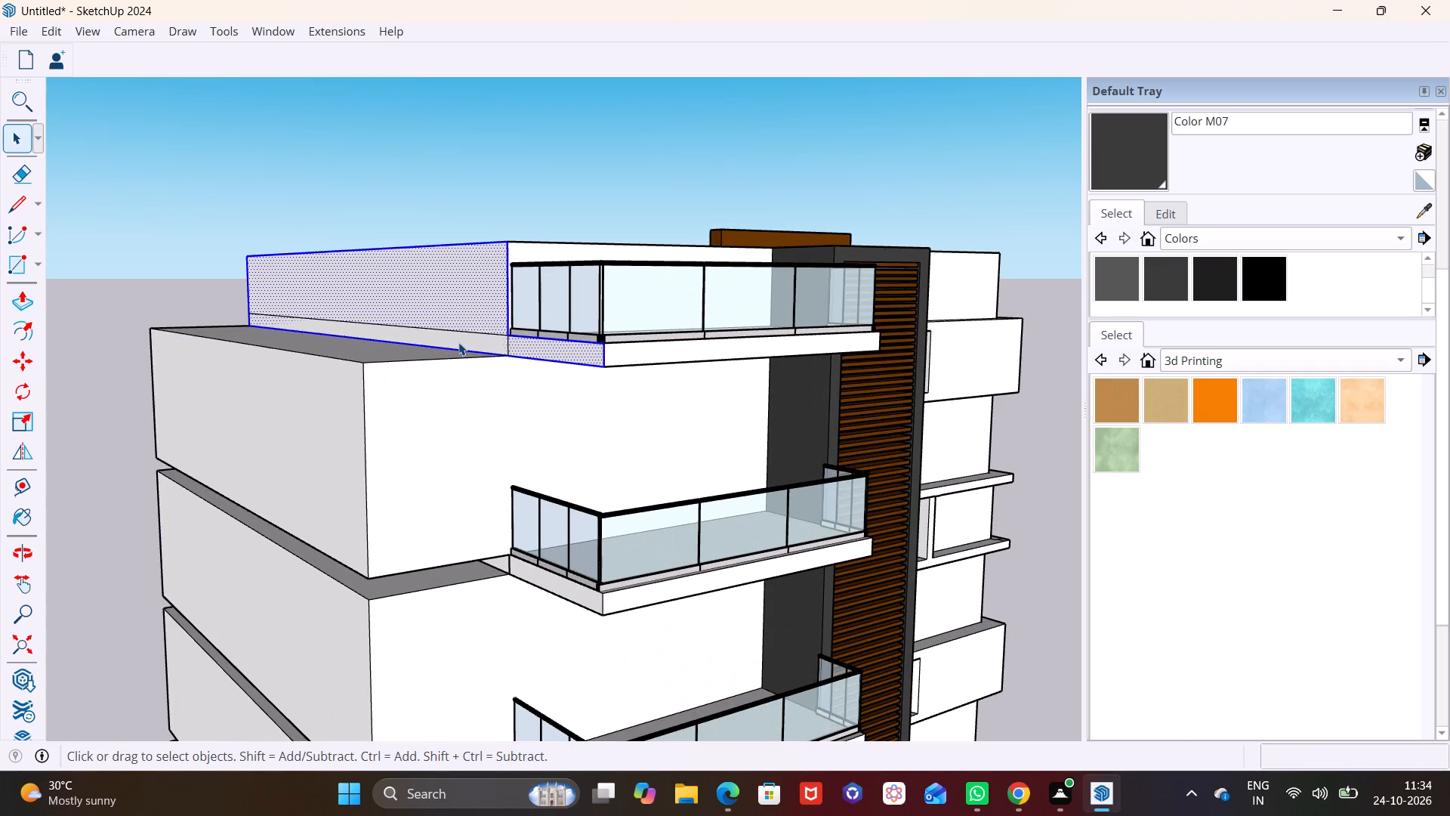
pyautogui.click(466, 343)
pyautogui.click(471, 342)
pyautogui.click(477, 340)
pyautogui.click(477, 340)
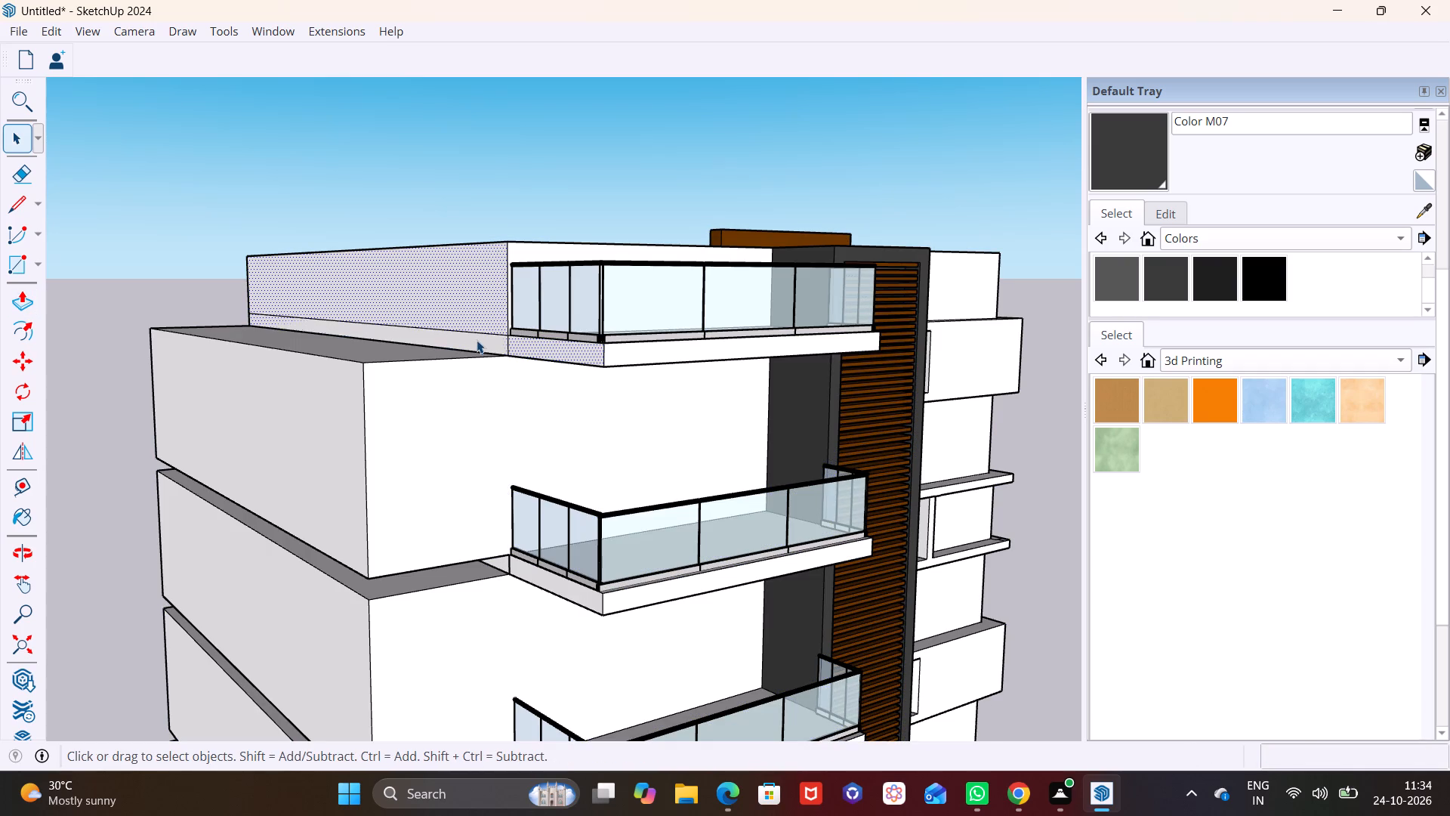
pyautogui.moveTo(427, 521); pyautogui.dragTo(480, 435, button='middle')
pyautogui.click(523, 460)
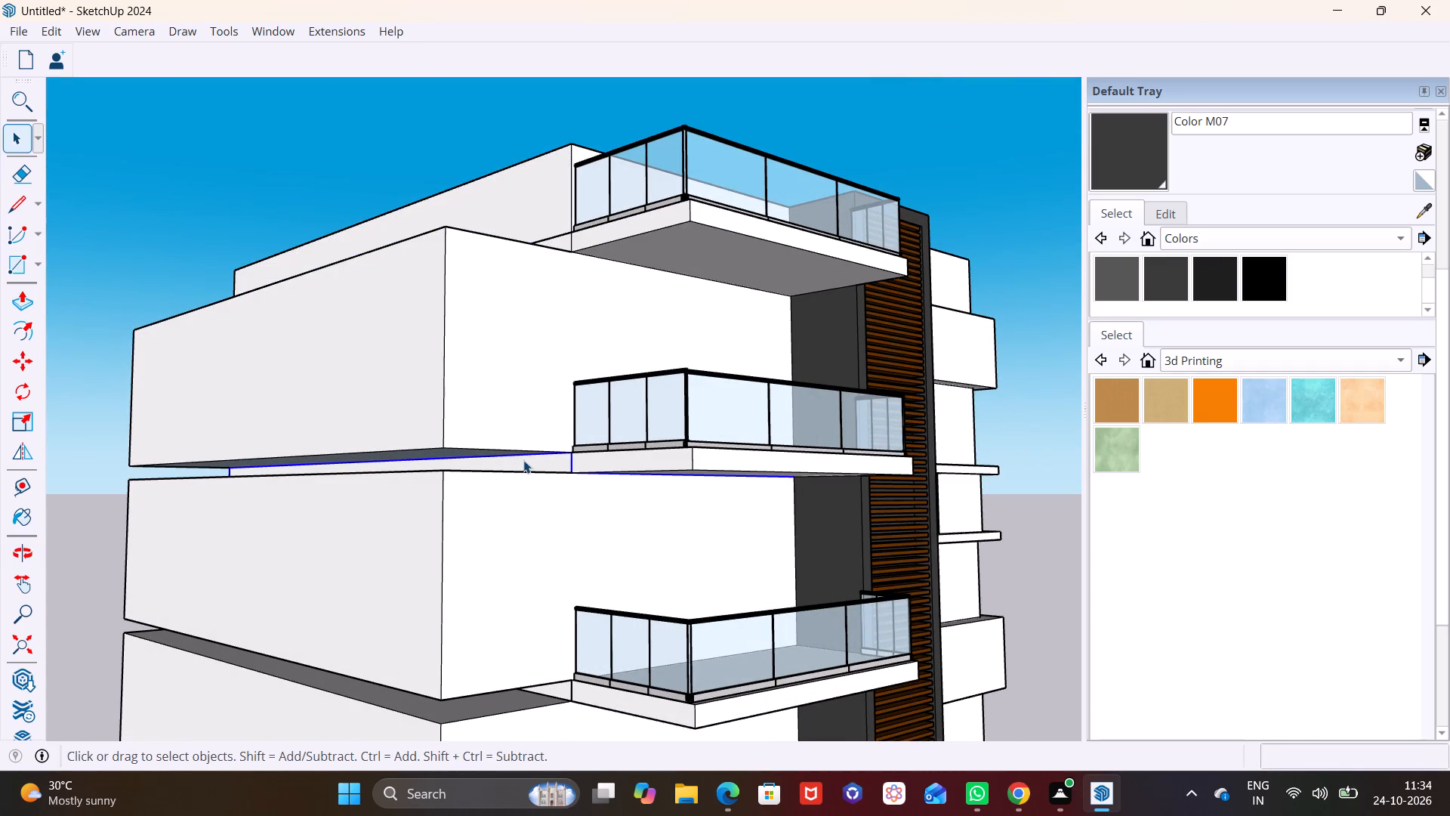
# Undo the outward extrusions of all four storeys' blank walls.
pyautogui.hotkey('ctrl', 'z')
pyautogui.hotkey('ctrl', 'z')
pyautogui.hotkey('ctrl', 'z')
pyautogui.hotkey('ctrl', 'z')
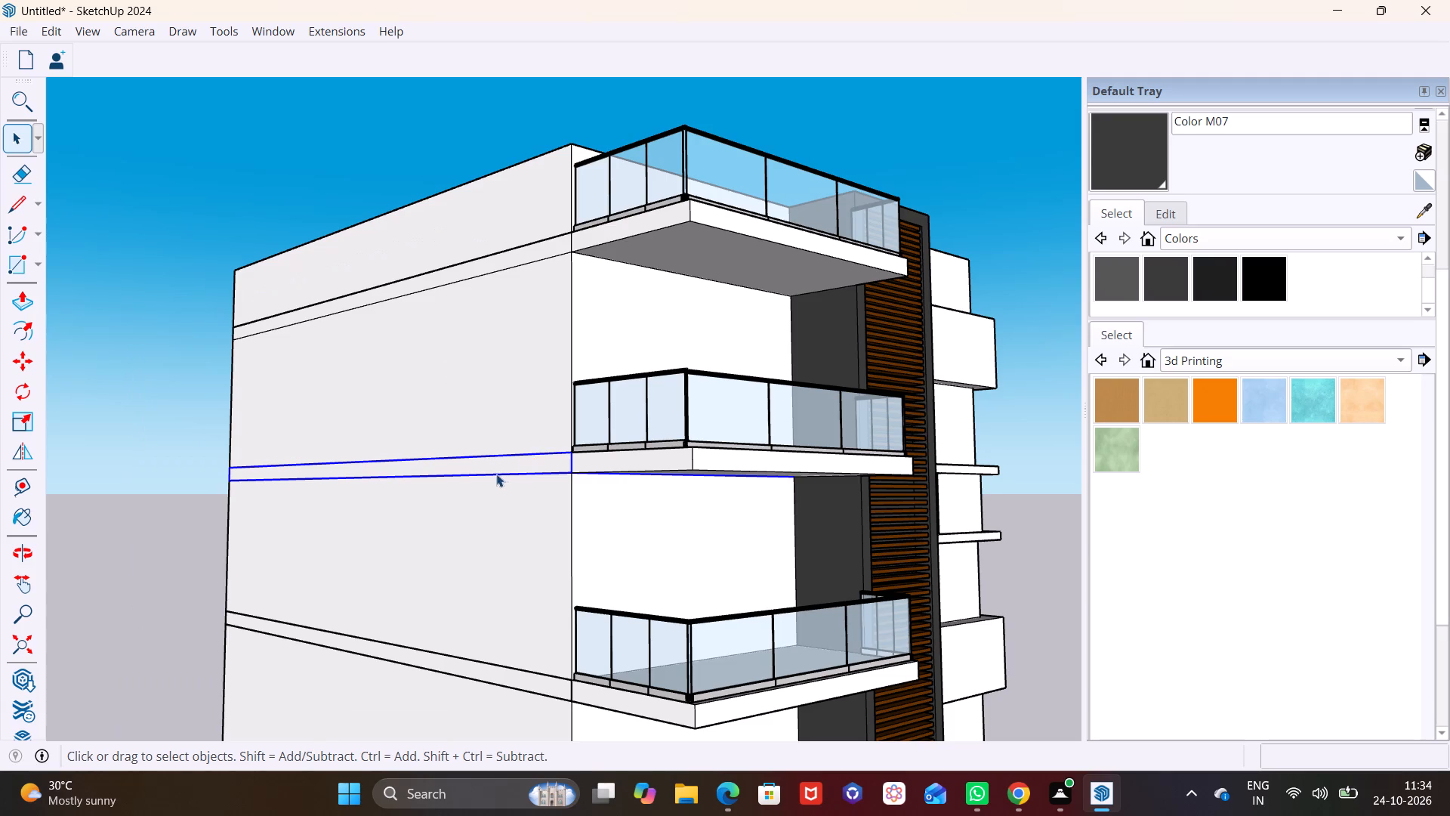
# Draw a rectangle along the full length of the slab band above the lowest storey on the blank wall.
pyautogui.scroll(-3, 496, 474)
pyautogui.keyDown('shift'); pyautogui.moveTo(492, 505); pyautogui.dragTo(514, 366, button='middle'); pyautogui.keyUp('shift')
pyautogui.scroll(-3, 484, 520)
pyautogui.moveTo(470, 611); pyautogui.dragTo(584, 586, button='middle')
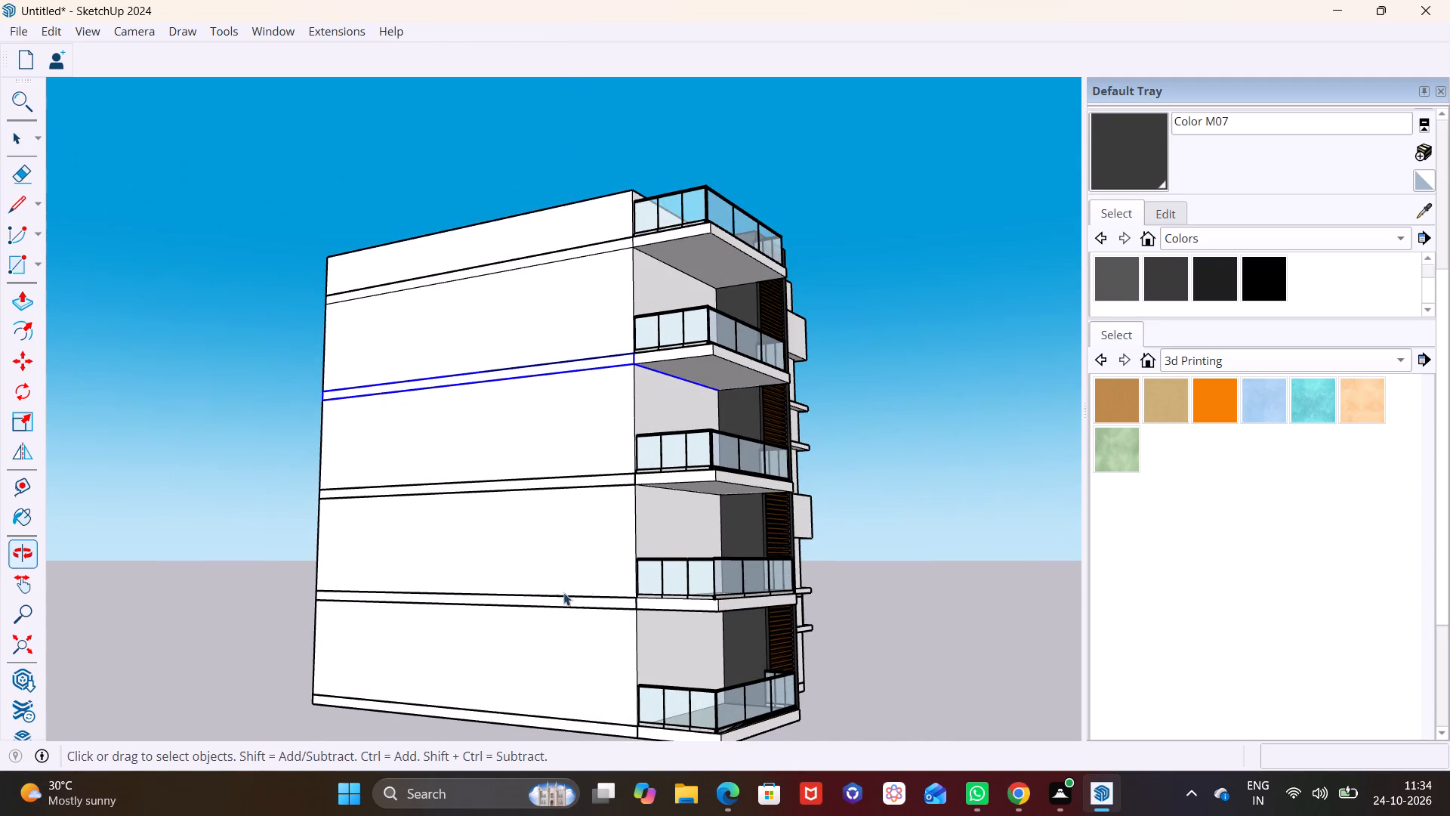
pyautogui.click(40, 267)
pyautogui.click(48, 288)
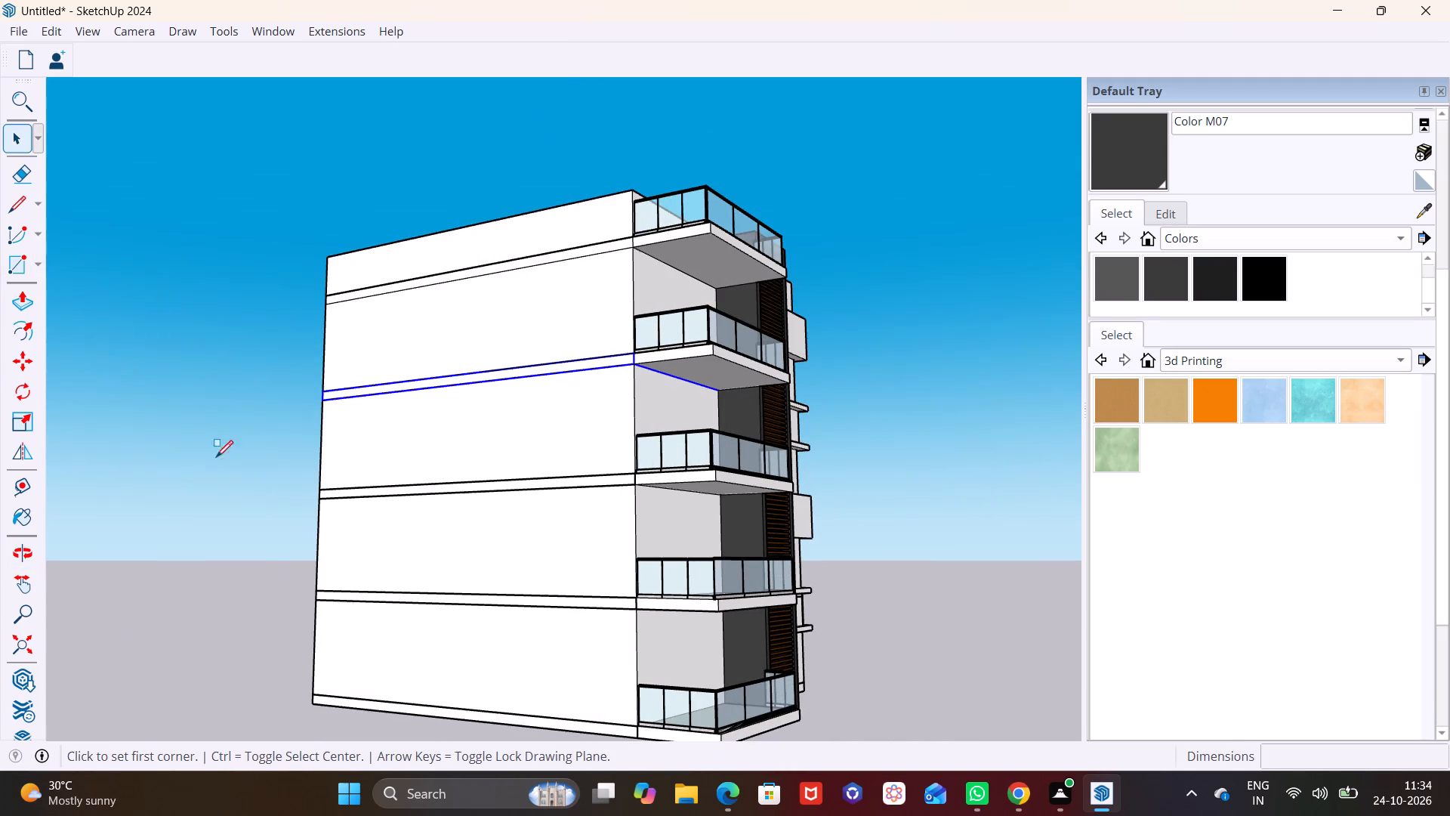
pyautogui.scroll(6, 369, 567)
pyautogui.click(270, 600)
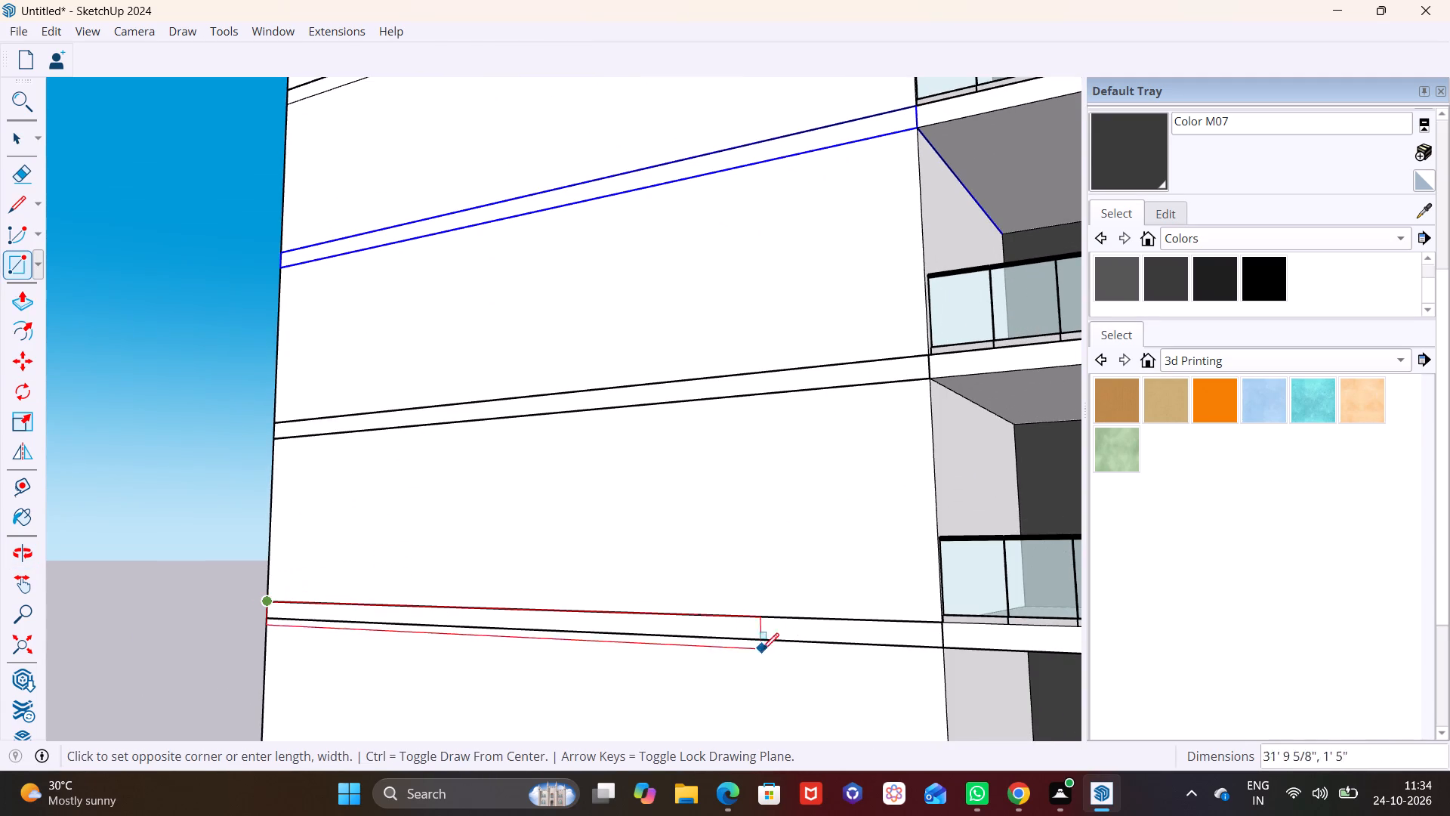
pyautogui.click(945, 646)
pyautogui.press('space')
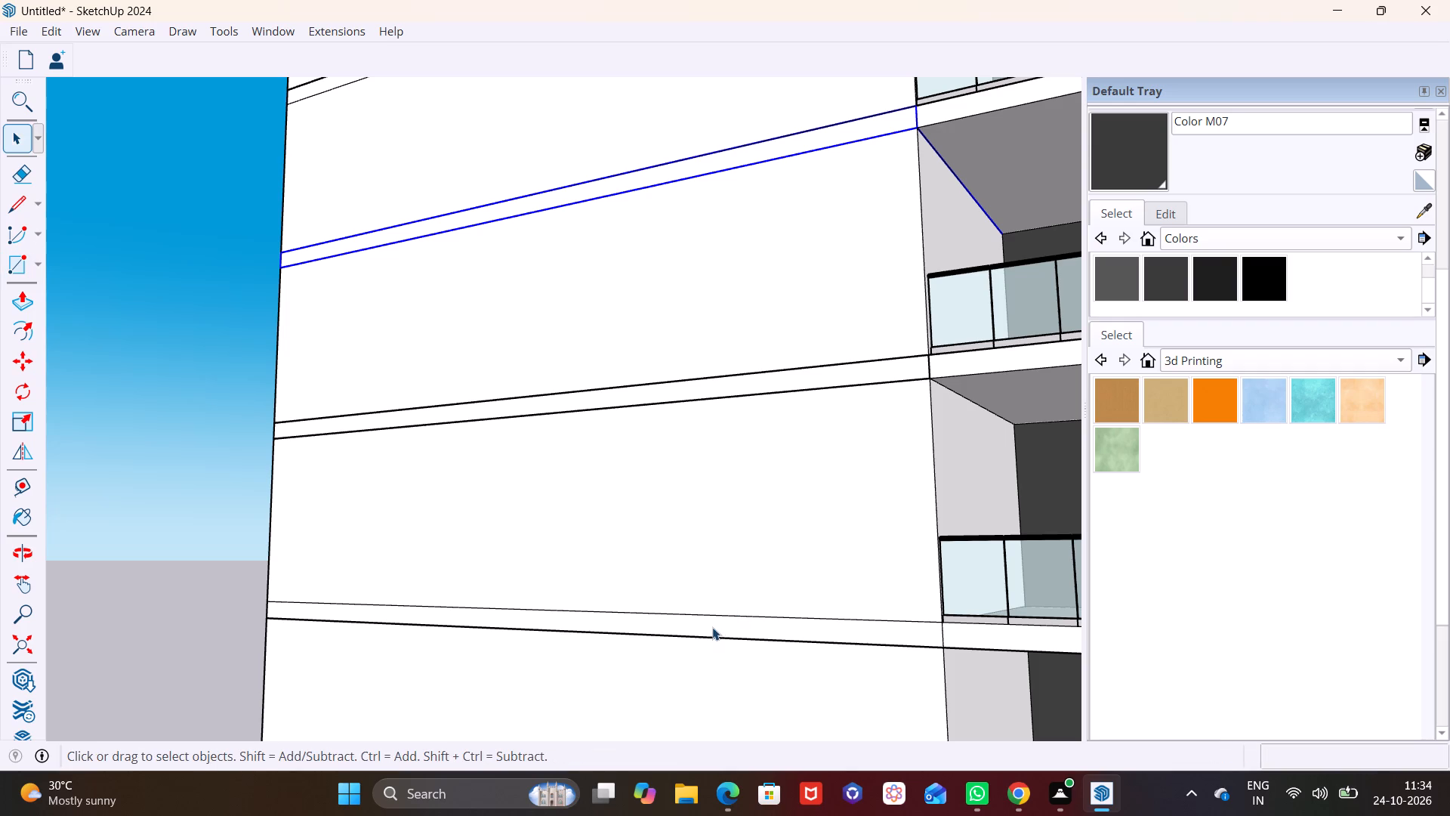
# Push/Pull the slab band above the lowest storey outward 10' 3" from the blank wall.
pyautogui.click(712, 627)
pyautogui.click(22, 306)
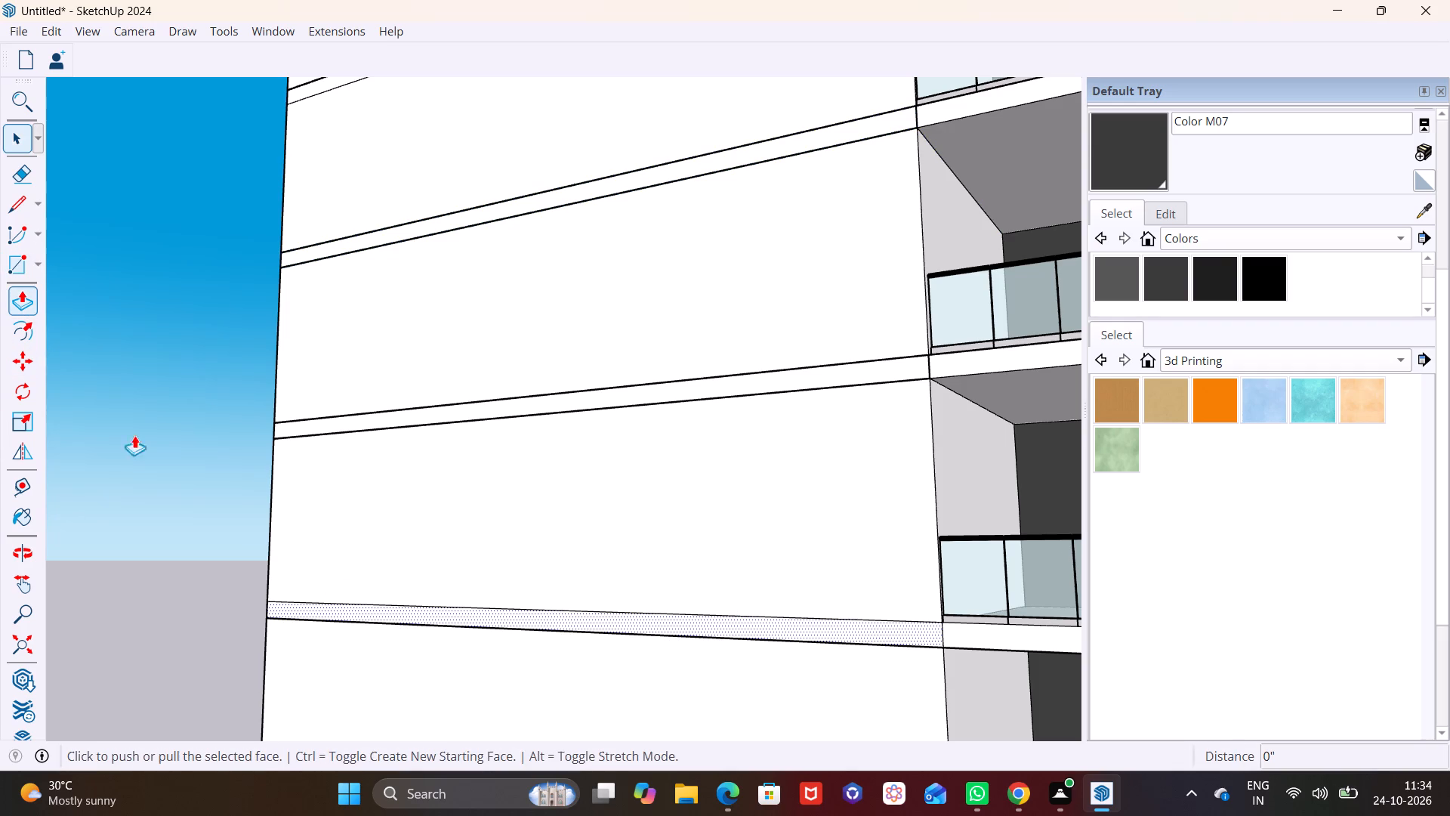
pyautogui.click(405, 613)
pyautogui.scroll(-7, 382, 619)
pyautogui.moveTo(418, 580); pyautogui.dragTo(218, 704, button='middle')
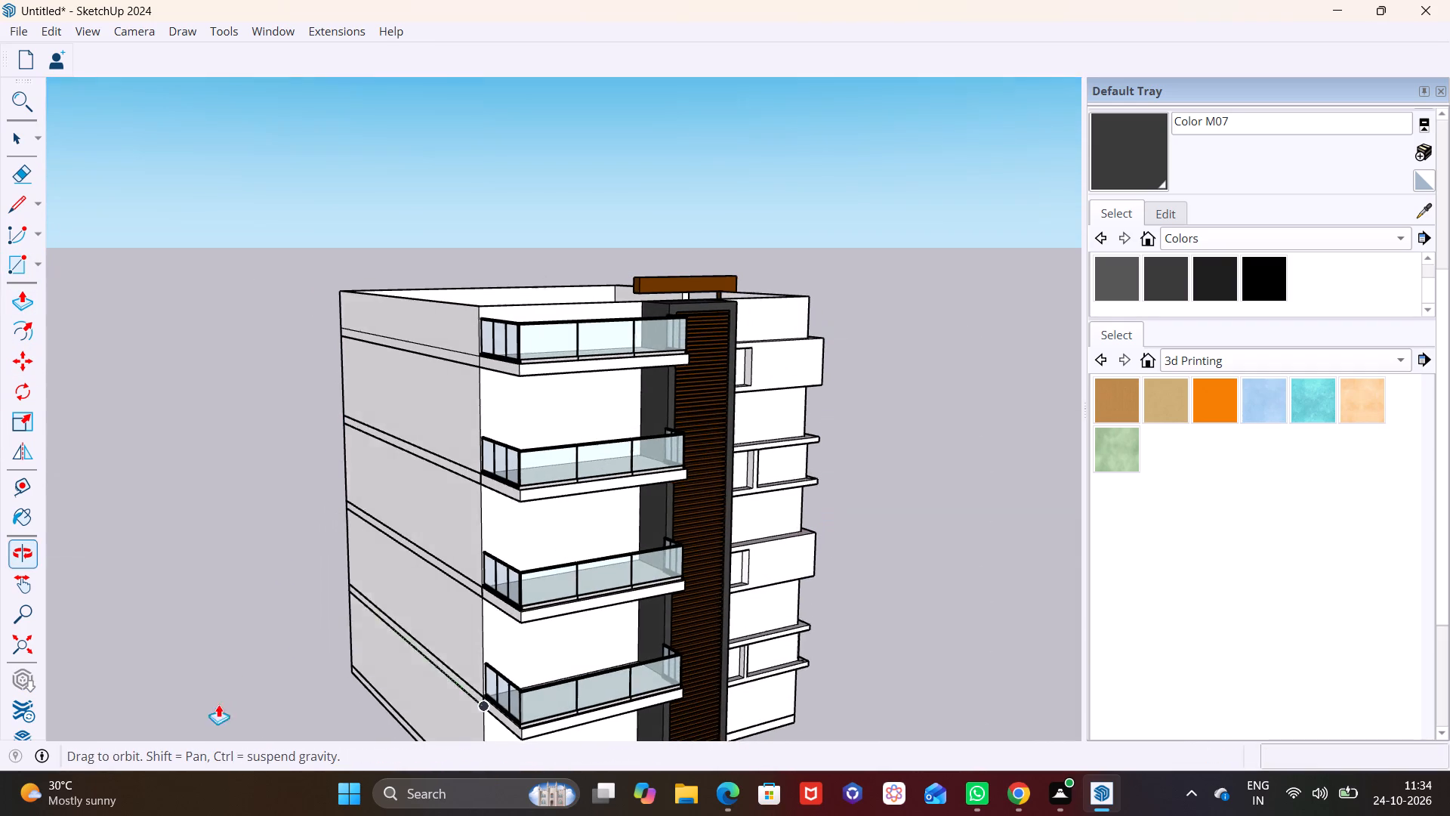
pyautogui.moveTo(218, 704); pyautogui.dragTo(219, 704, button='middle')
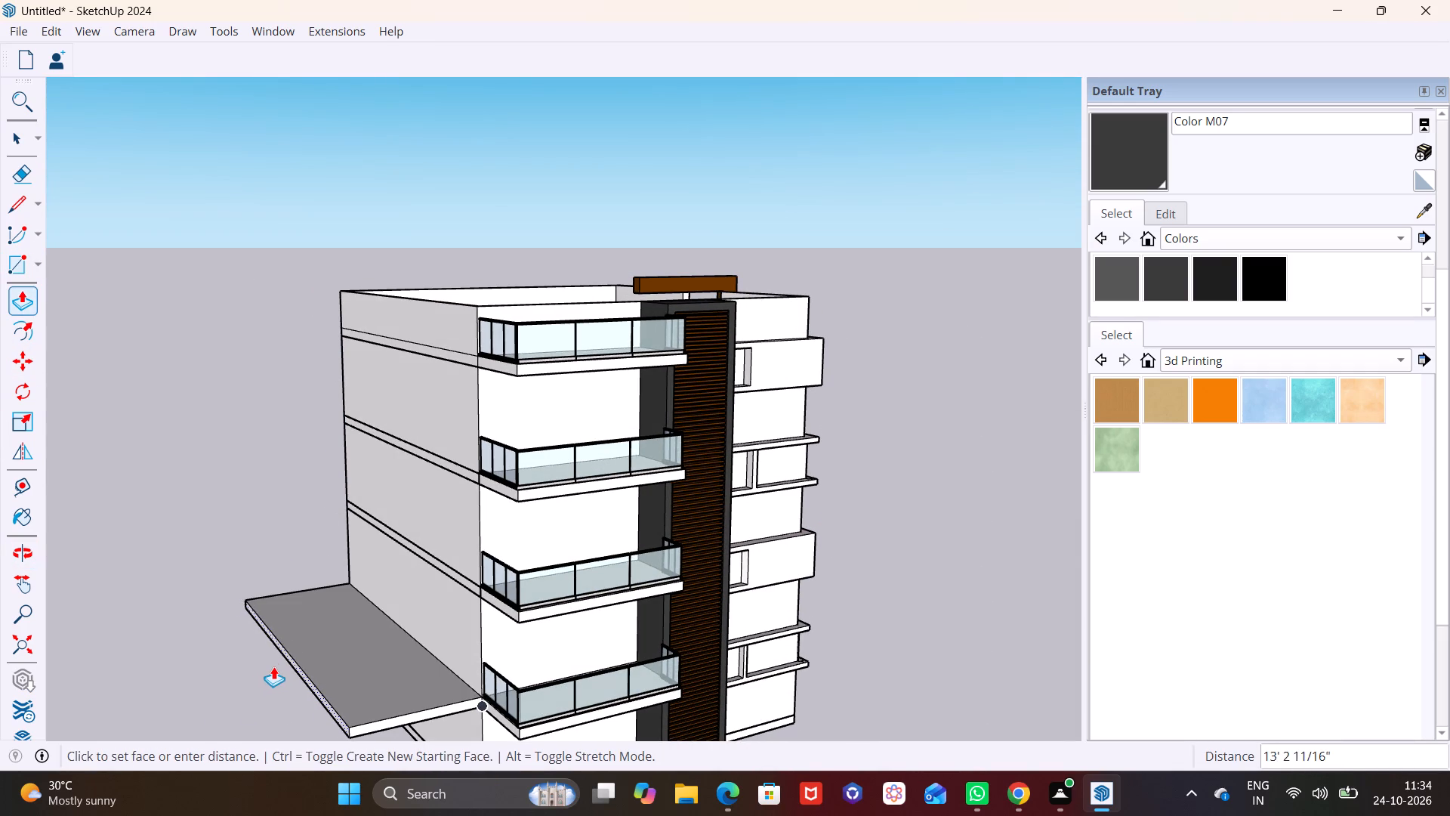
pyautogui.click(299, 665)
# Push/Pull the slab band above the second storey outward 10' 3", flush with the projecting slab below.
pyautogui.scroll(1, 350, 574)
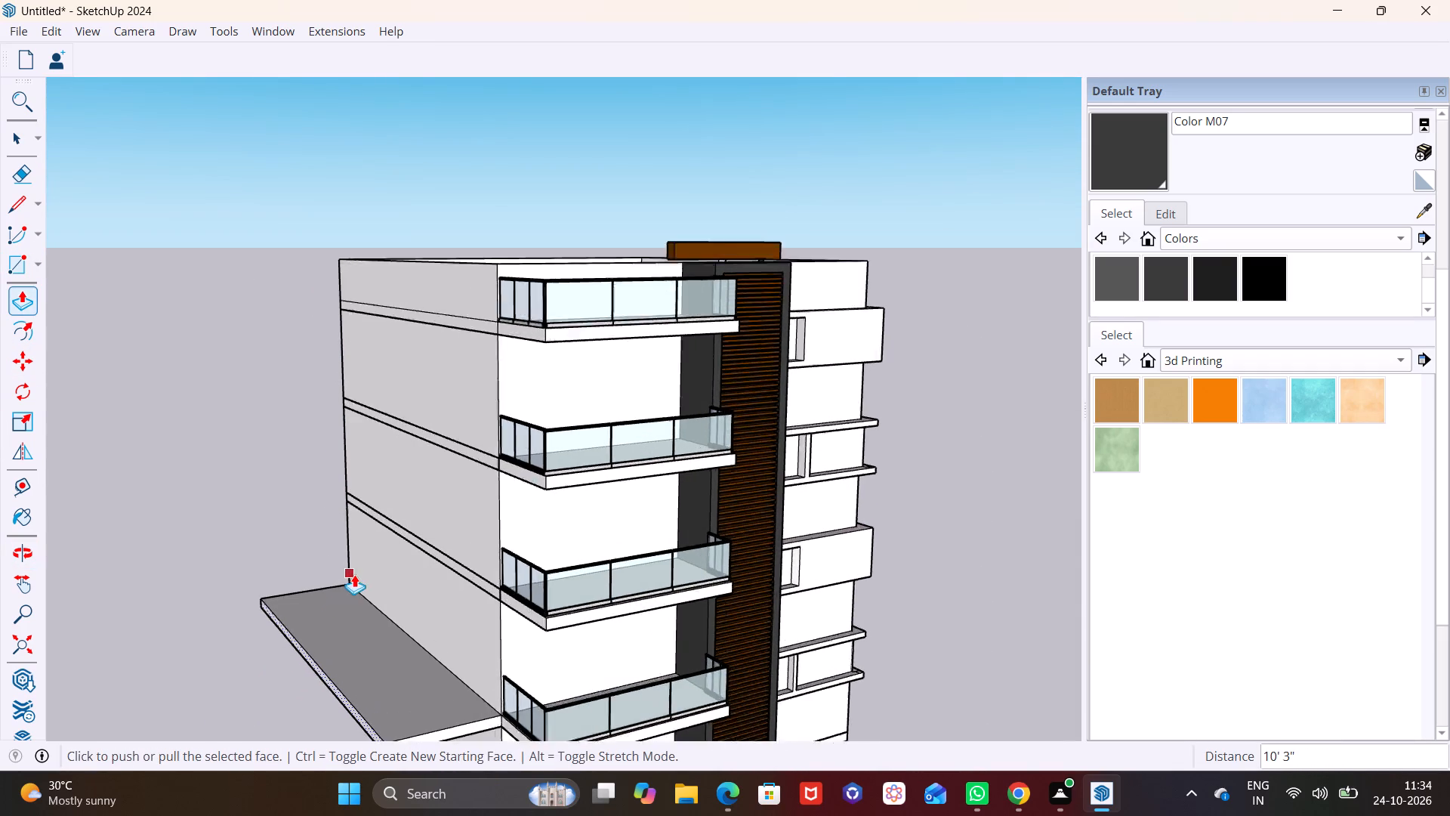
pyautogui.scroll(5, 354, 574)
pyautogui.press('space')
pyautogui.click(498, 524)
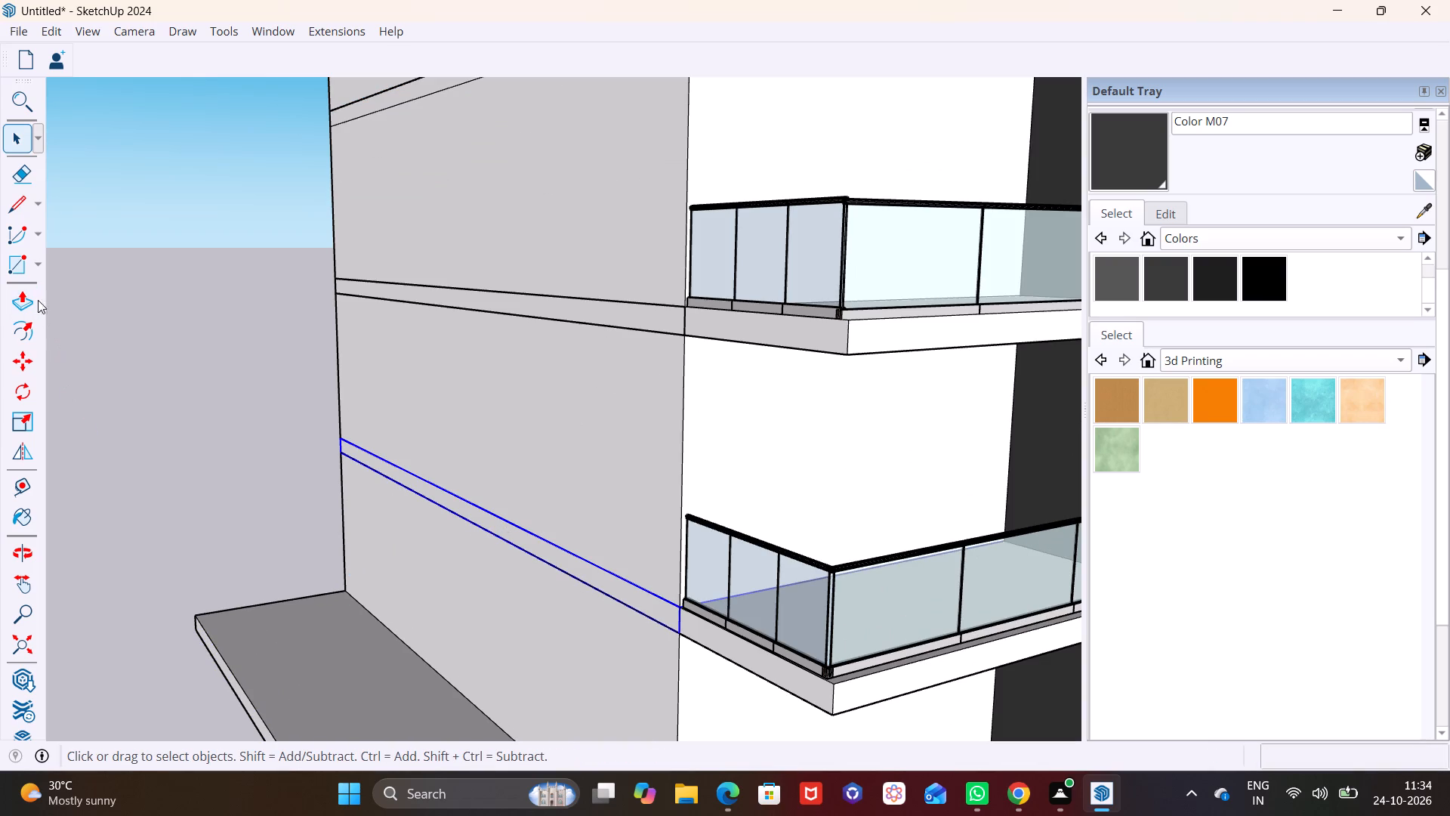
pyautogui.click(510, 531)
pyautogui.doubleClick(507, 538)
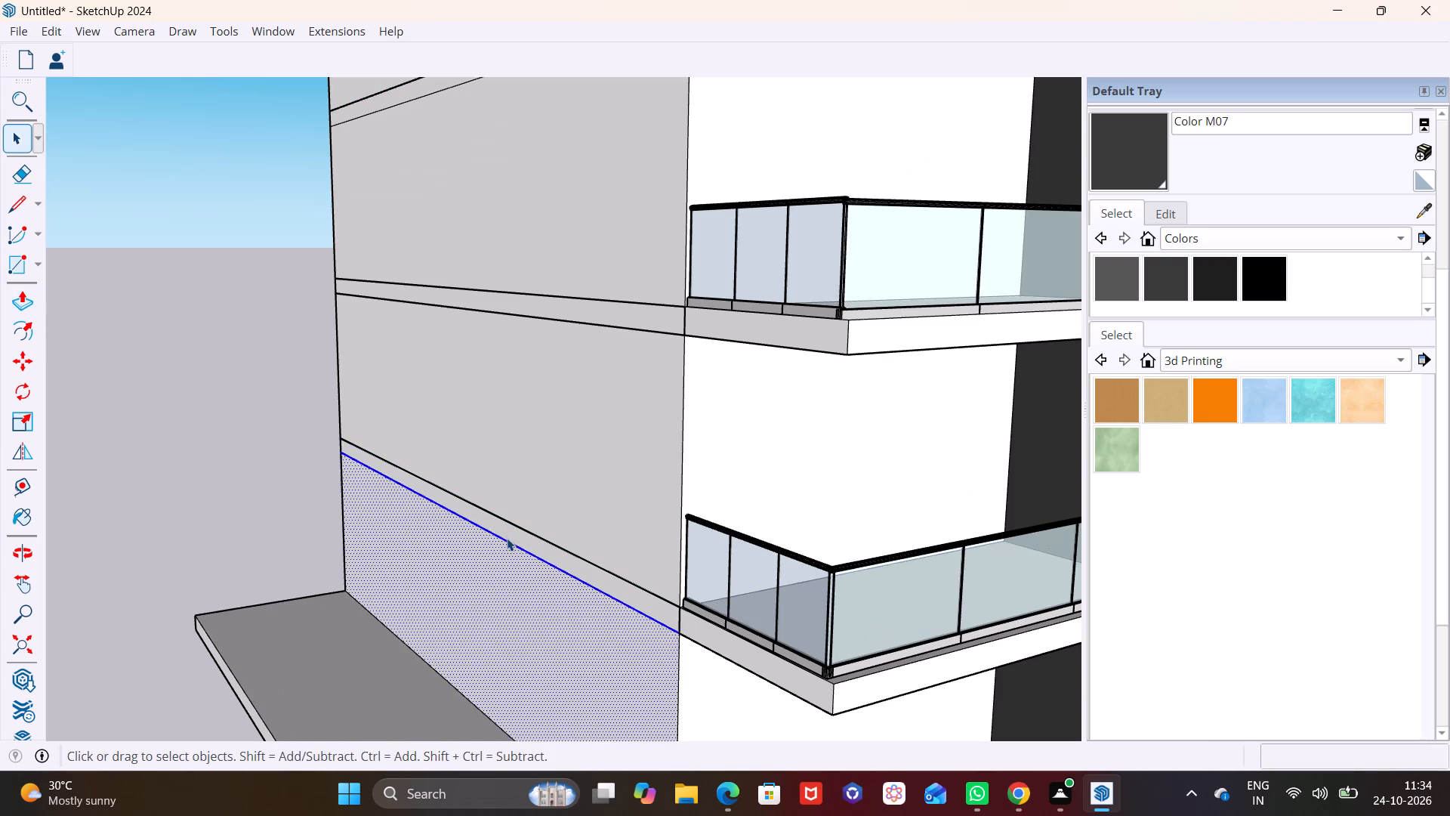
pyautogui.tripleClick(509, 531)
pyautogui.click(14, 308)
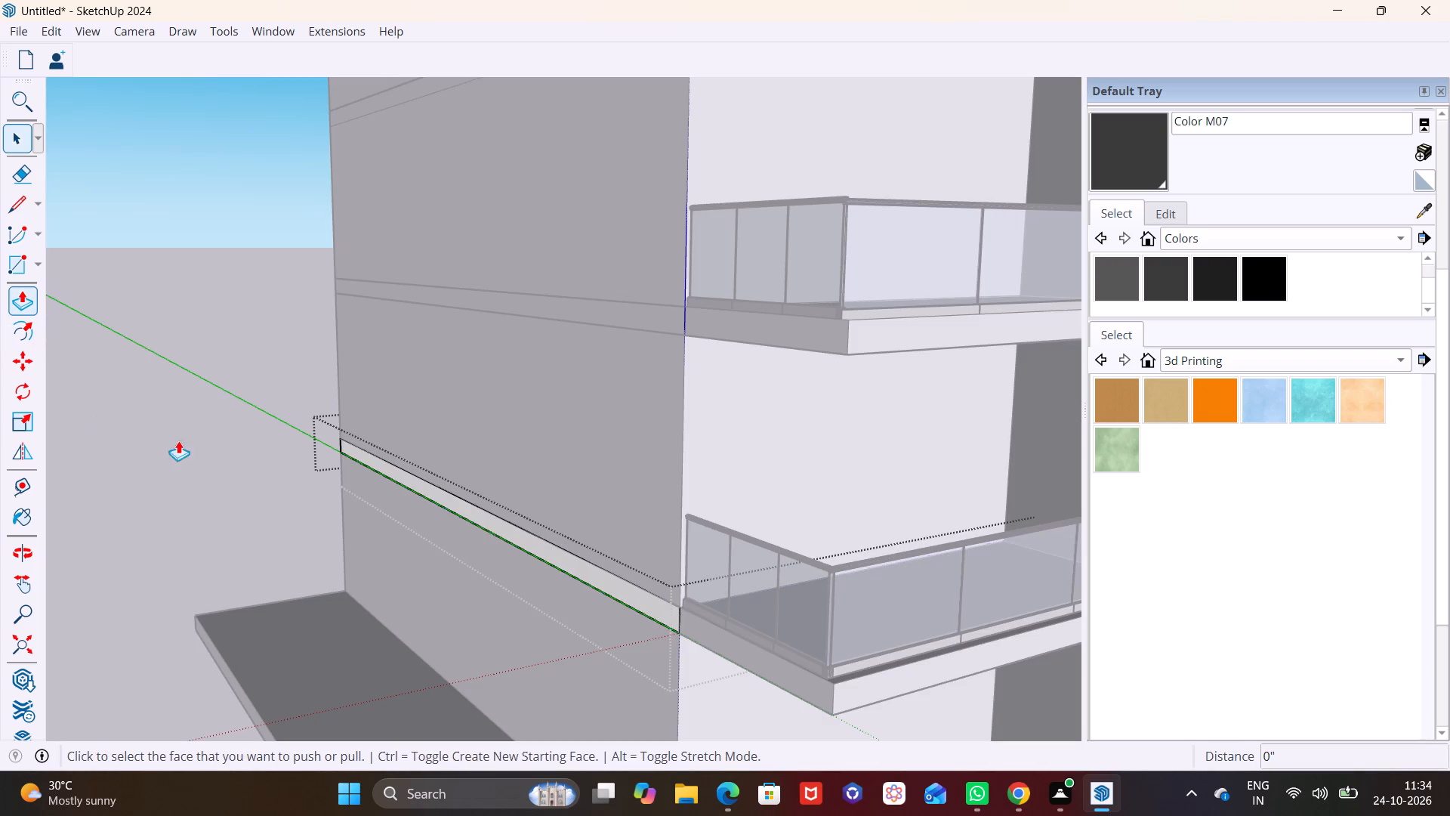
pyautogui.click(558, 553)
pyautogui.scroll(-1, 441, 598)
pyautogui.moveTo(418, 620); pyautogui.dragTo(416, 559, button='middle')
pyautogui.click(307, 702)
# Push/Pull the slab band above the third storey outward, flush with the projecting slabs below.
pyautogui.scroll(-8, 368, 626)
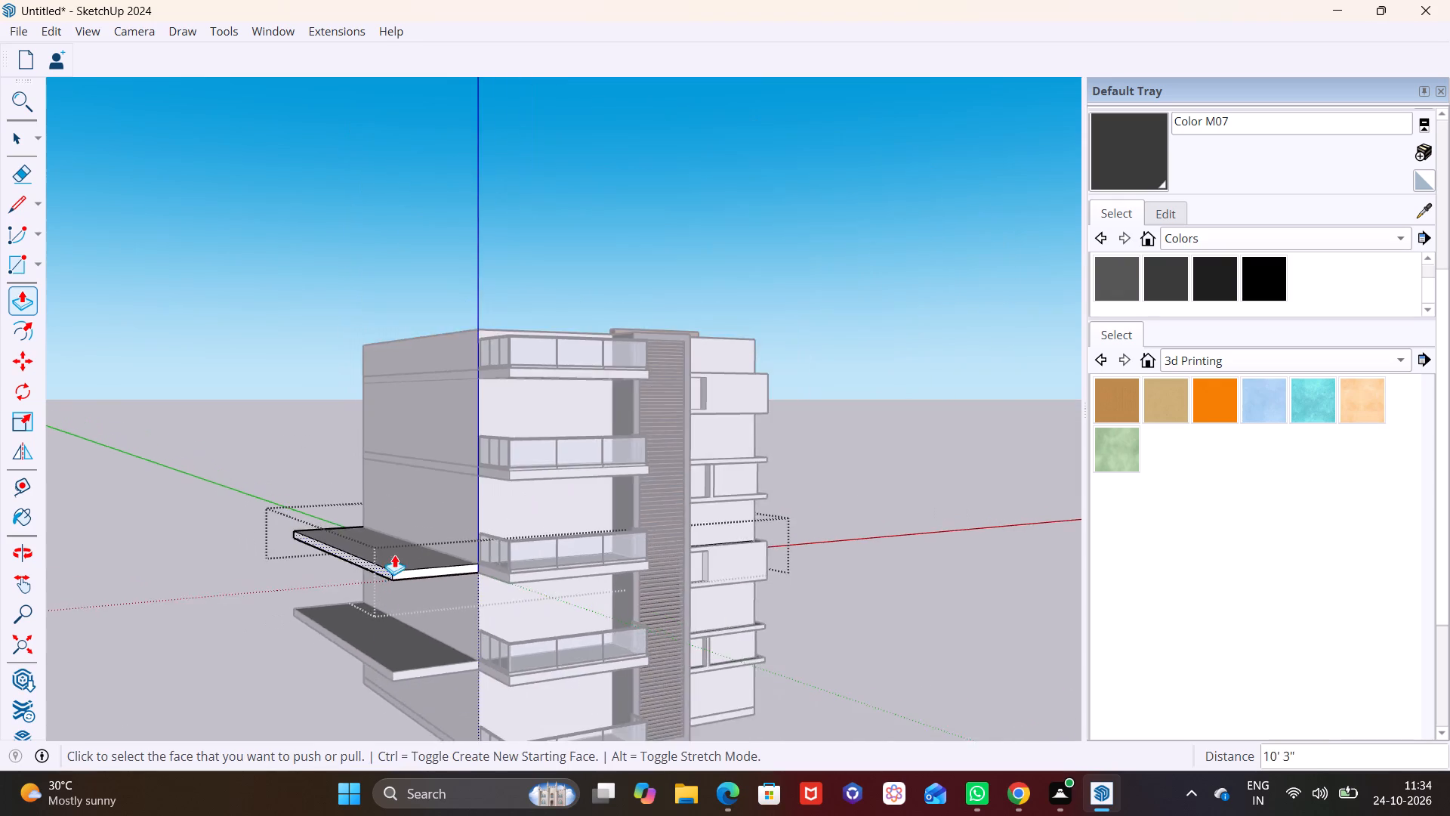
pyautogui.keyDown('shift'); pyautogui.moveTo(394, 555); pyautogui.dragTo(406, 688, button='middle'); pyautogui.keyUp('shift')
pyautogui.scroll(7, 419, 655)
pyautogui.press('space')
pyautogui.tripleClick(526, 532)
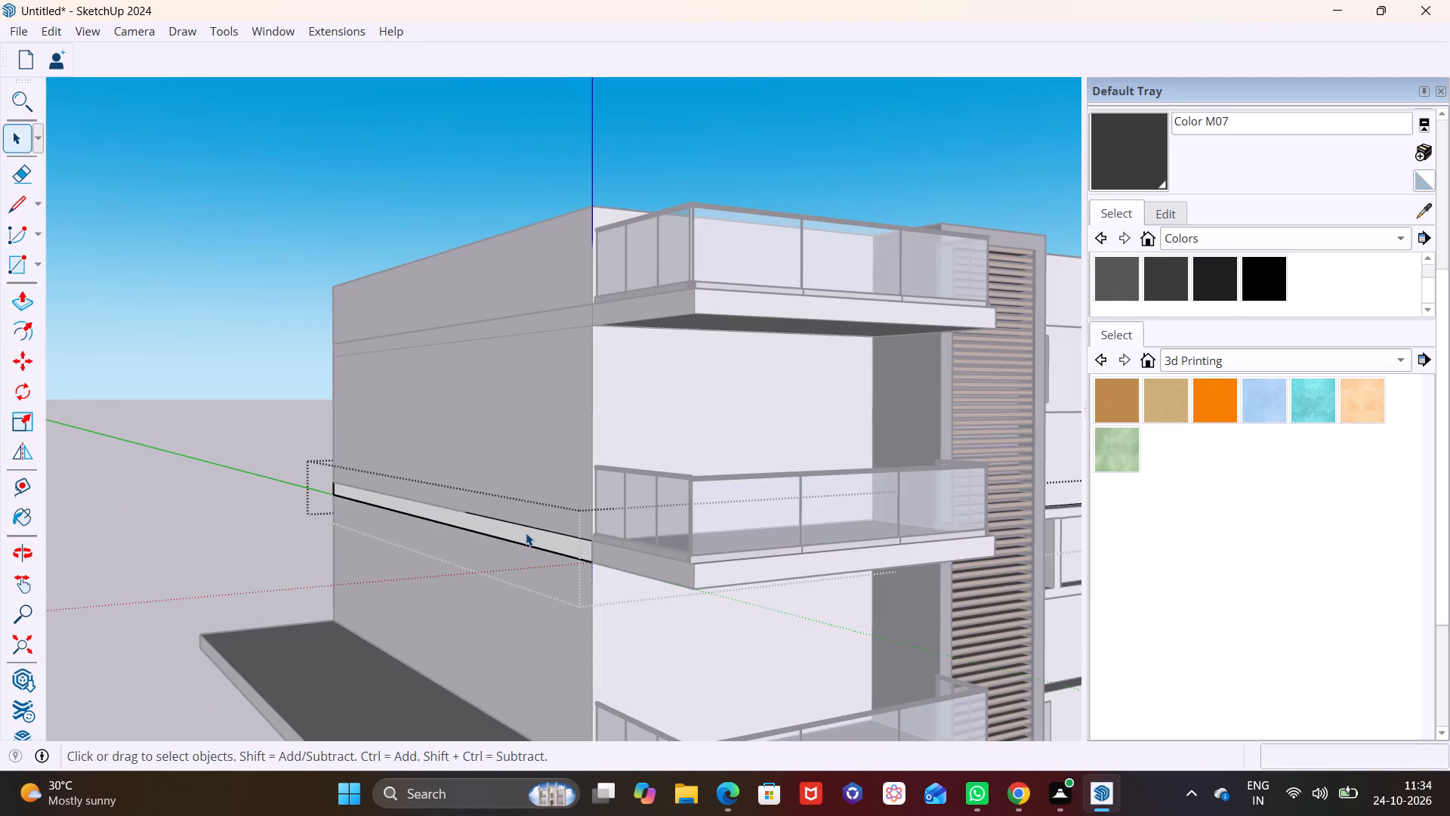
pyautogui.click(21, 298)
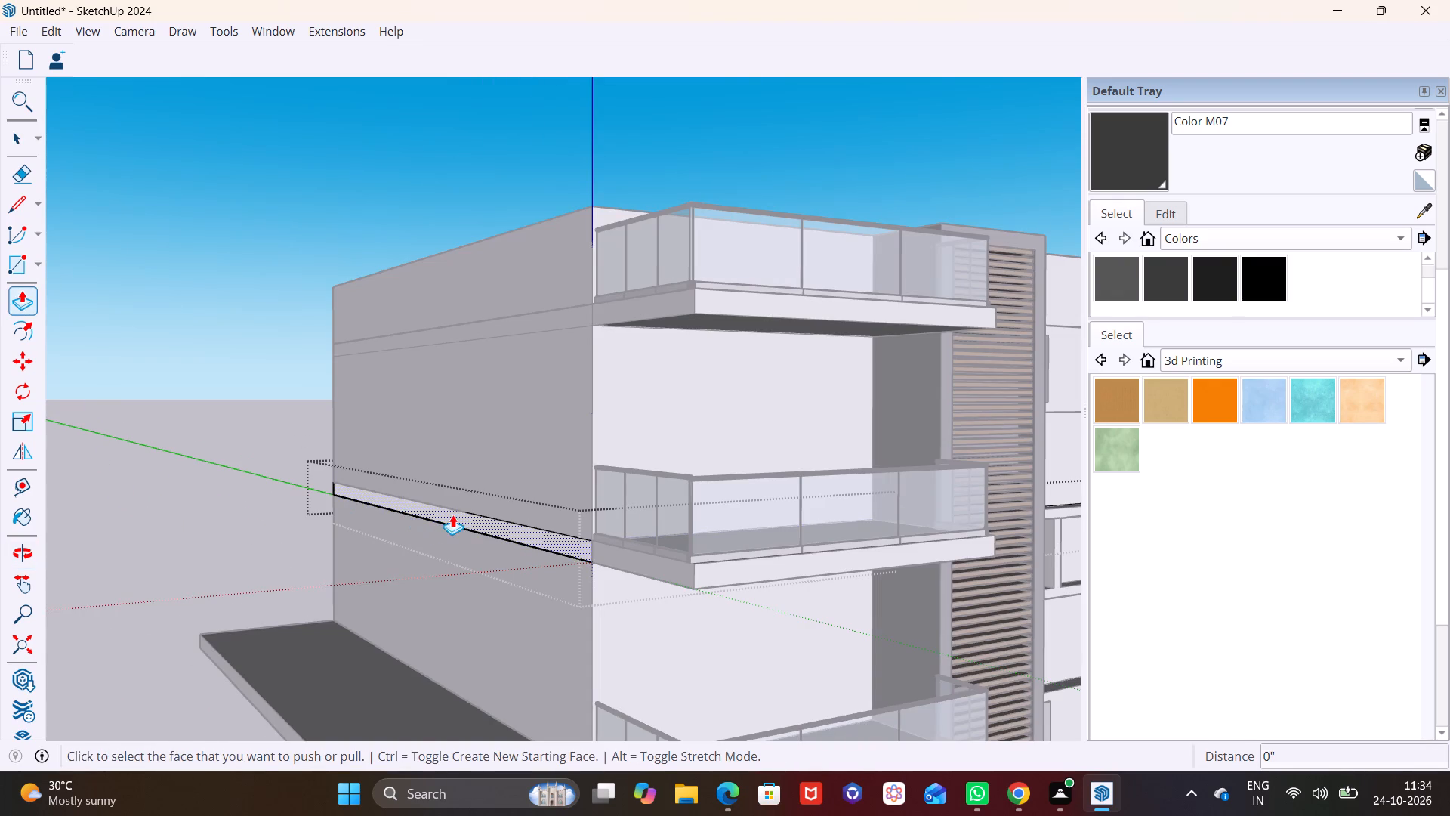
pyautogui.click(452, 515)
pyautogui.click(273, 706)
pyautogui.scroll(-3, 363, 637)
pyautogui.press('space')
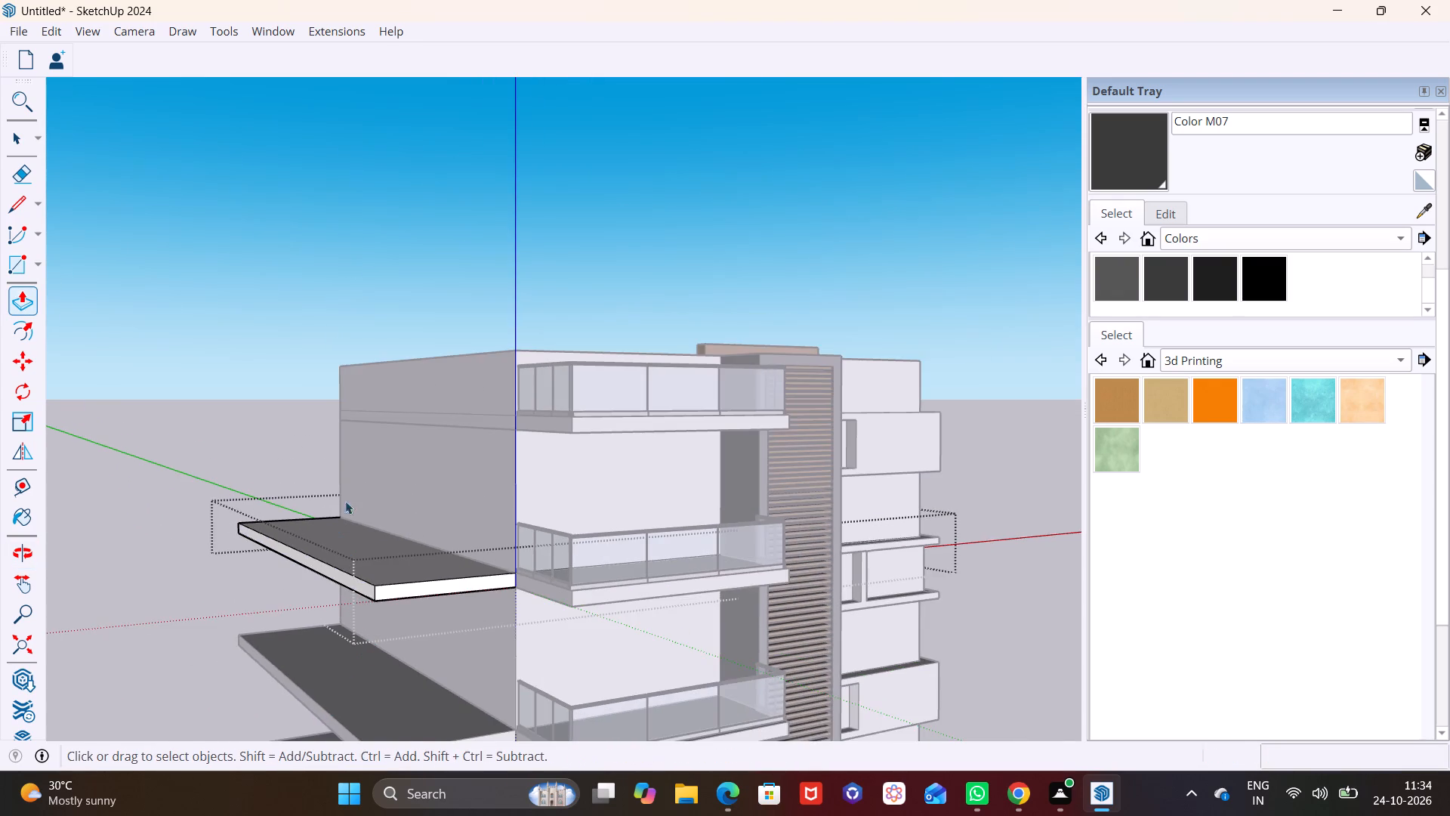
# Draw a 1' by 40' rectangle along the slab band below the roof parapet on the blank wall.
pyautogui.scroll(3, 398, 475)
pyautogui.click(445, 438)
pyautogui.doubleClick(444, 392)
pyautogui.click(460, 402)
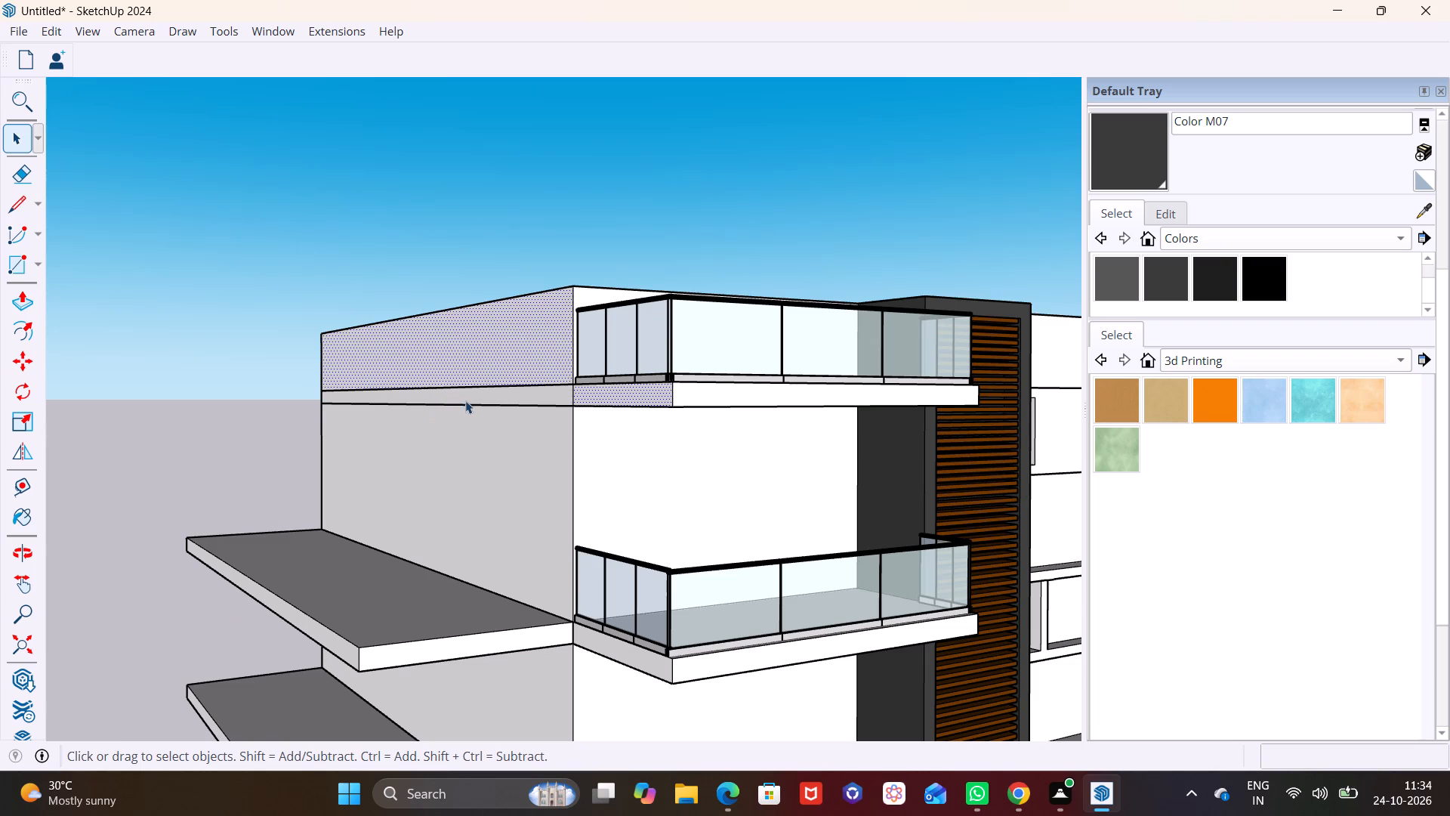
pyautogui.click(472, 396)
pyautogui.scroll(1, 503, 406)
pyautogui.moveTo(511, 406); pyautogui.dragTo(609, 478, button='middle')
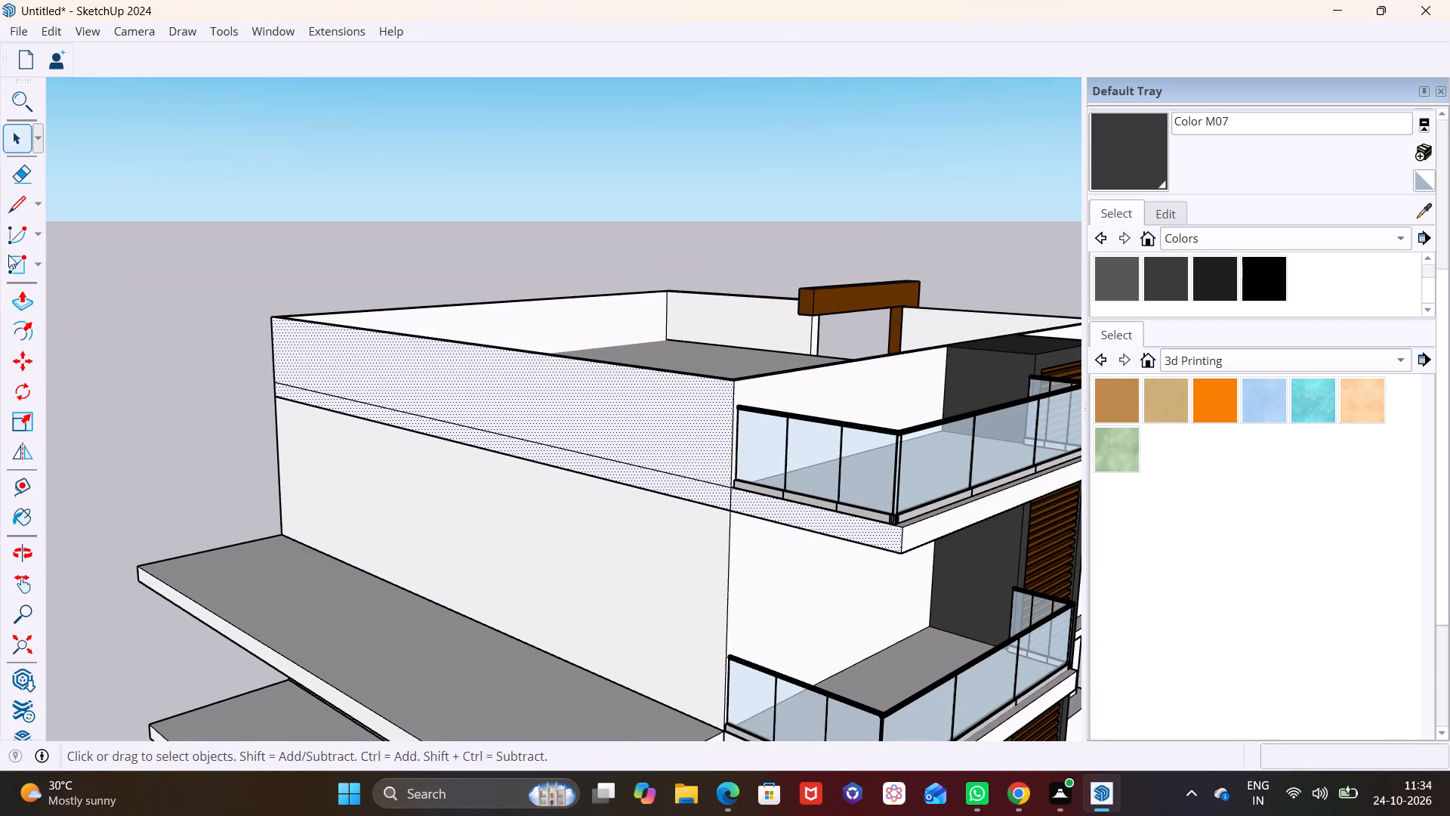
pyautogui.click(39, 262)
pyautogui.click(47, 289)
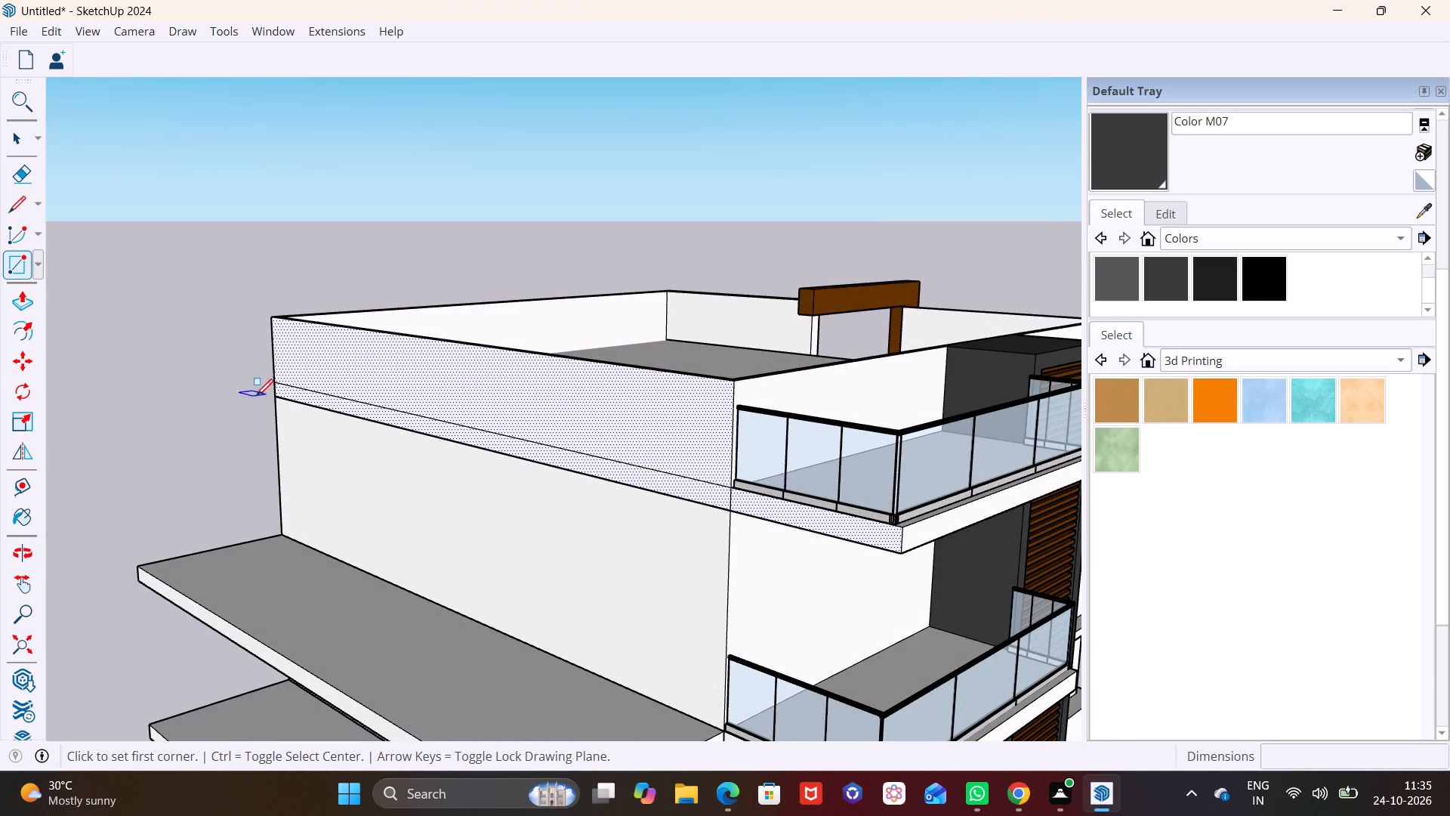
pyautogui.scroll(7, 276, 394)
pyautogui.click(267, 373)
pyautogui.scroll(-6, 387, 435)
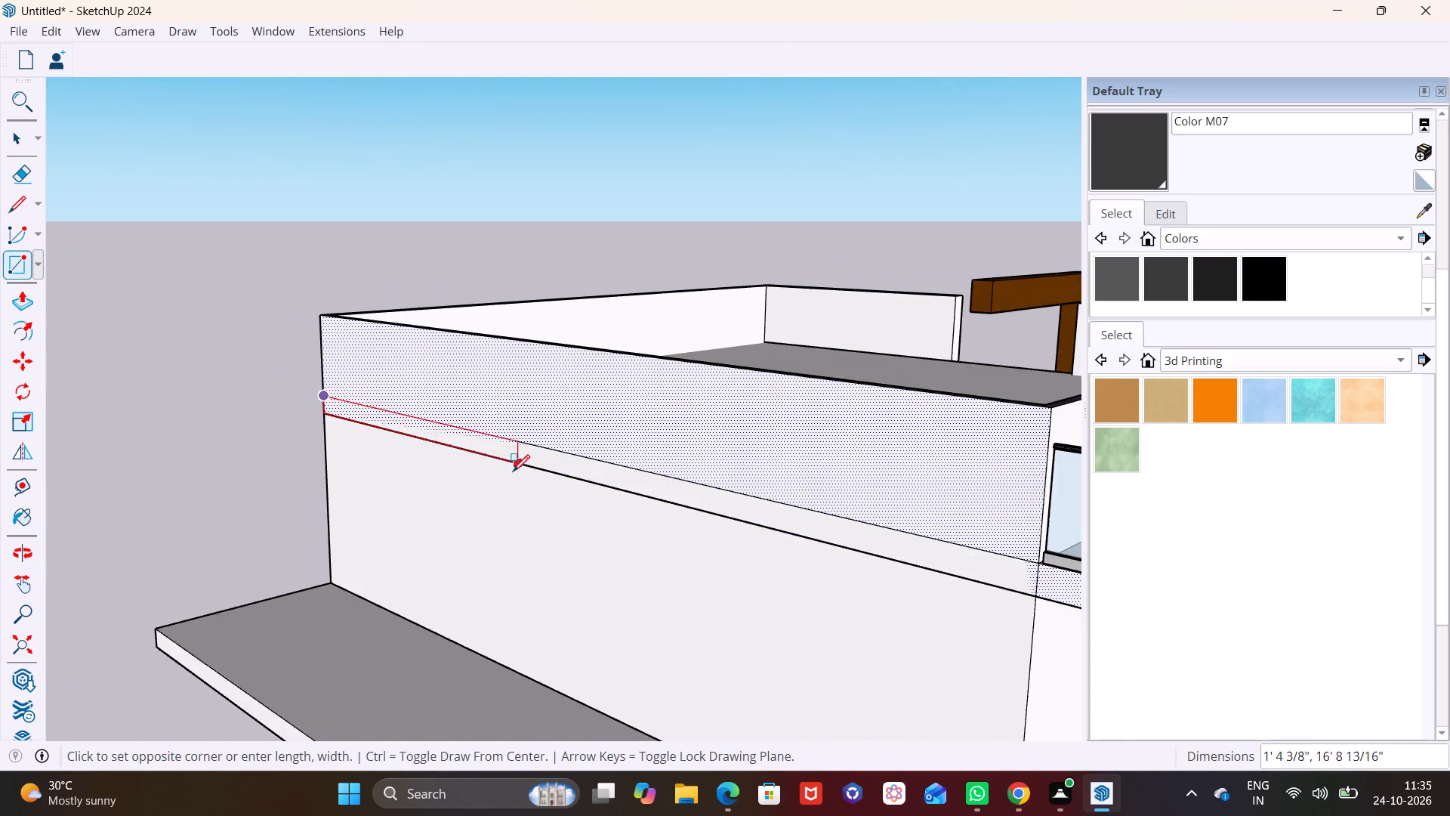
pyautogui.keyDown('shift'); pyautogui.moveTo(499, 474); pyautogui.dragTo(241, 394, button='middle'); pyautogui.keyUp('shift')
pyautogui.scroll(8, 605, 450)
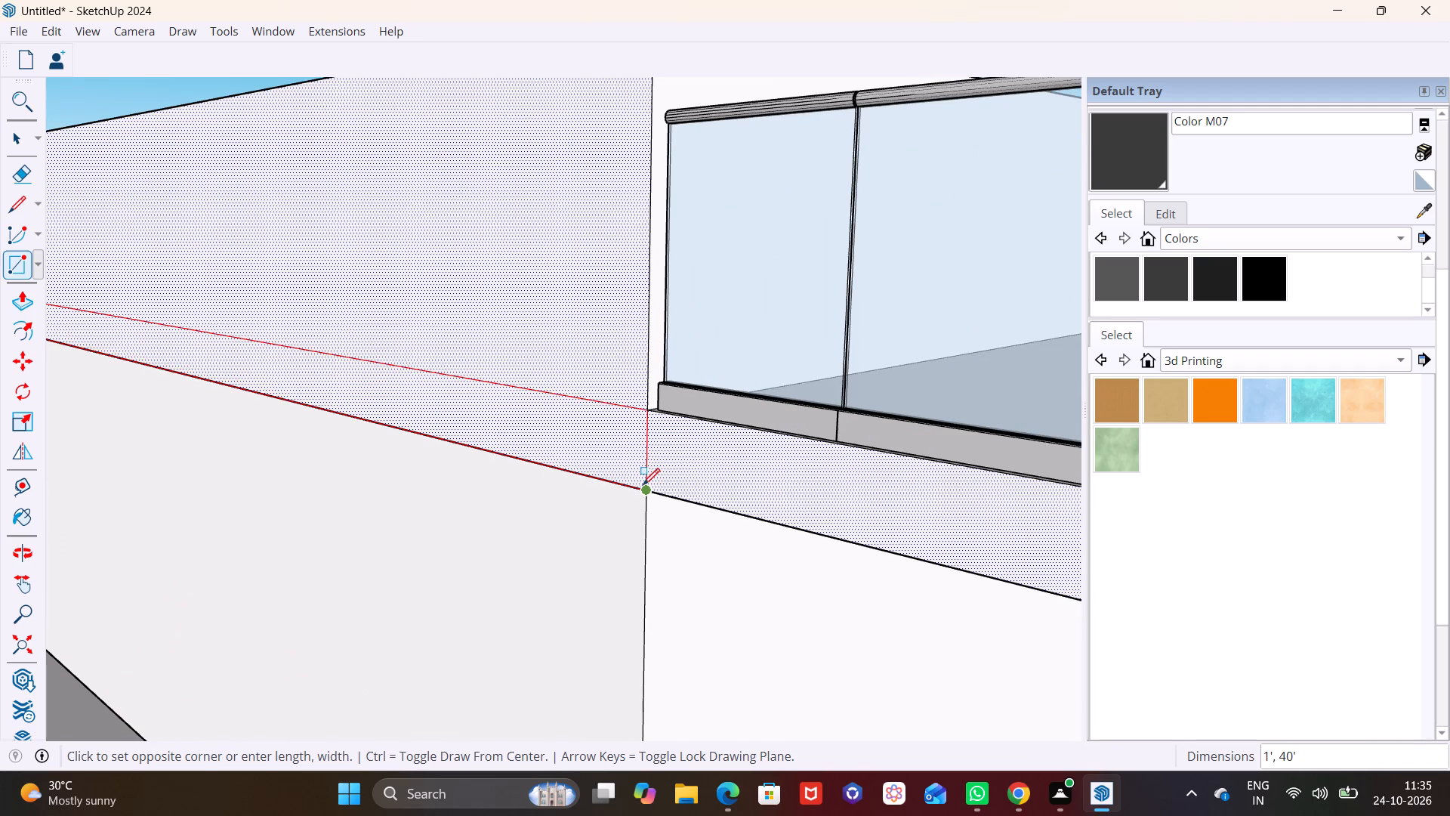
pyautogui.click(643, 485)
pyautogui.press('space')
# Push/Pull the slab band below the roof parapet outward 10' 3", flush with the projecting slabs below.
pyautogui.click(572, 446)
pyautogui.click(29, 303)
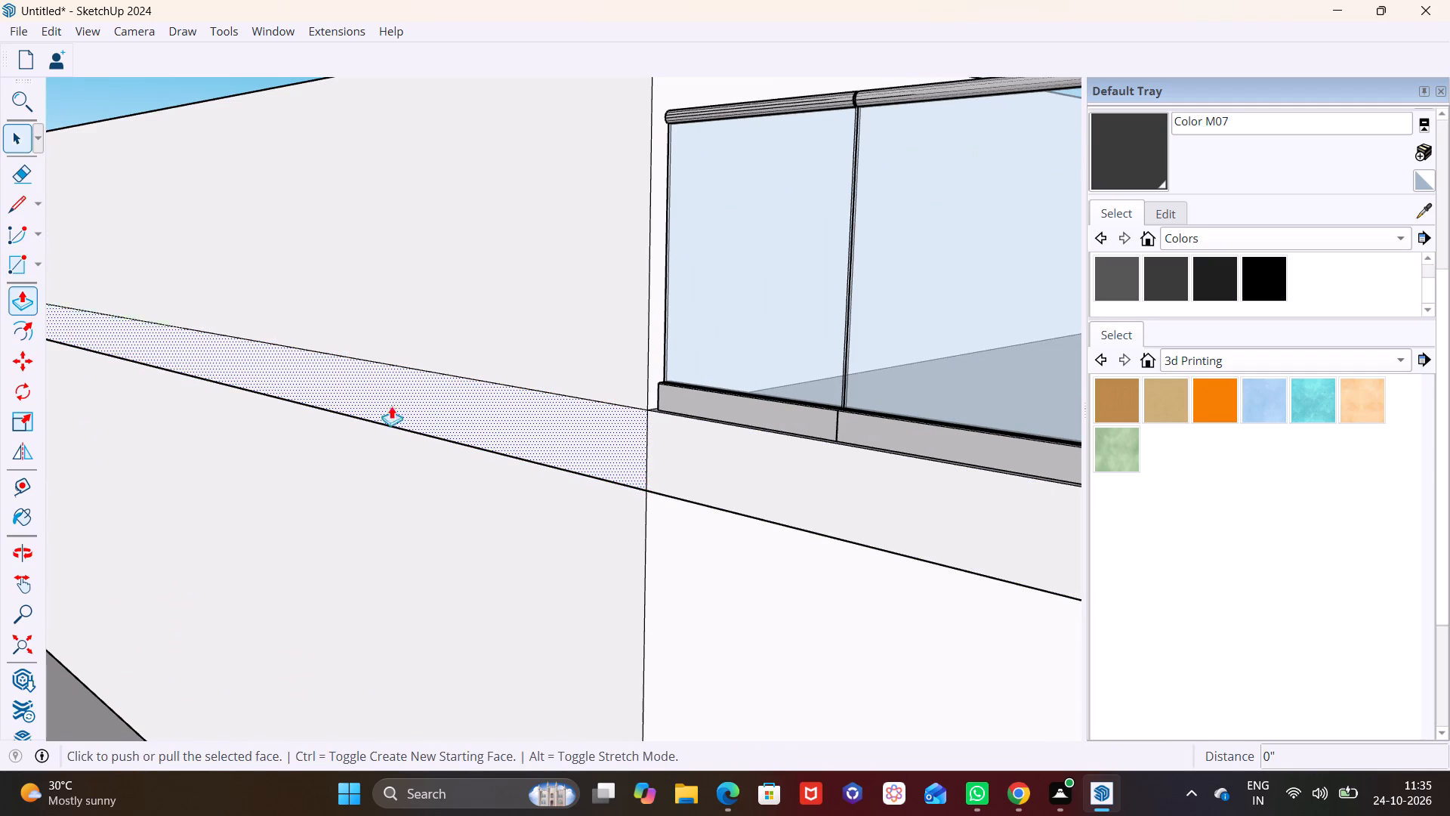
pyautogui.click(505, 419)
pyautogui.scroll(-6, 354, 593)
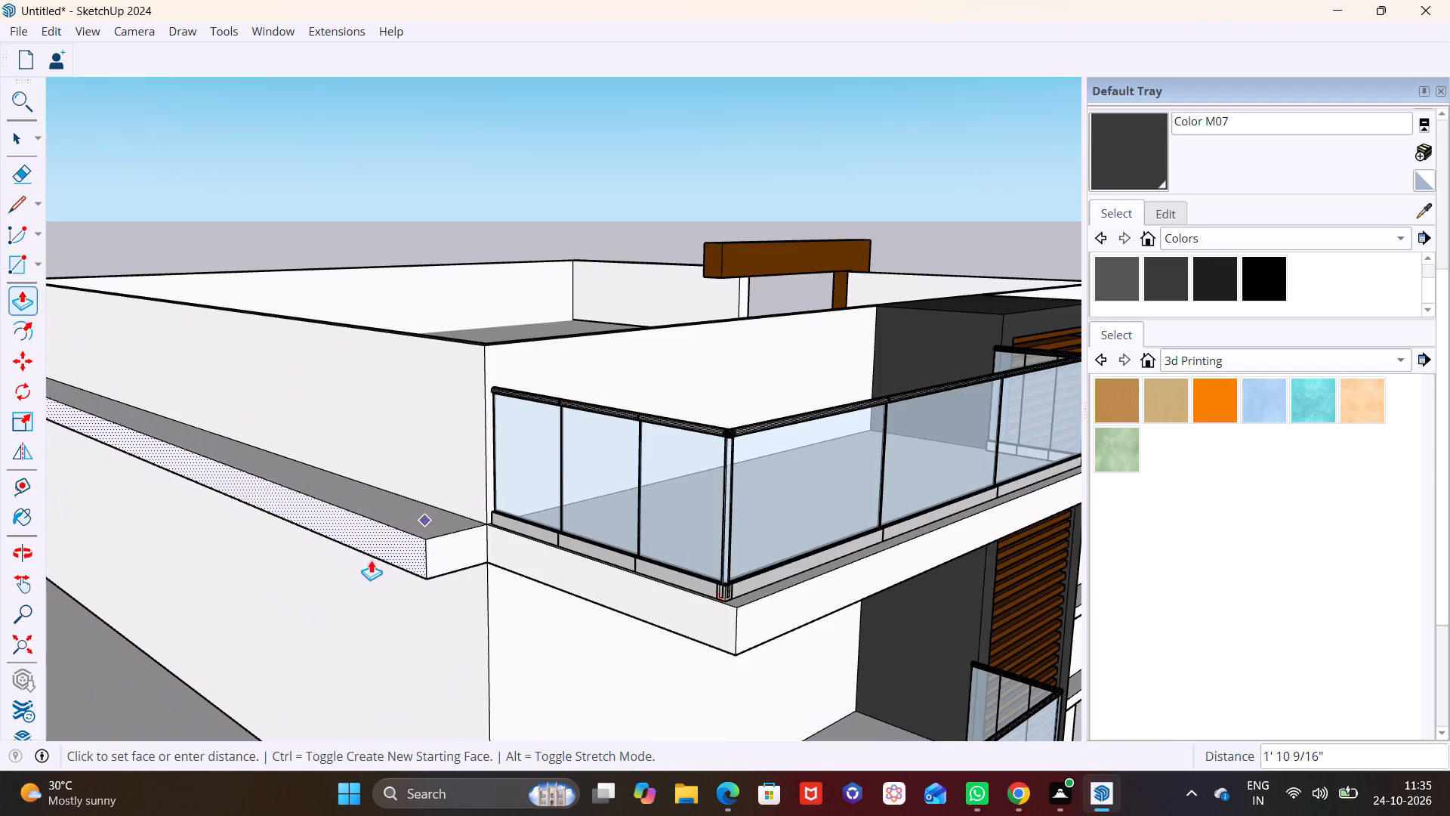
pyautogui.scroll(-8, 370, 560)
pyautogui.keyDown('shift'); pyautogui.moveTo(321, 570); pyautogui.dragTo(684, 337, button='middle'); pyautogui.keyUp('shift')
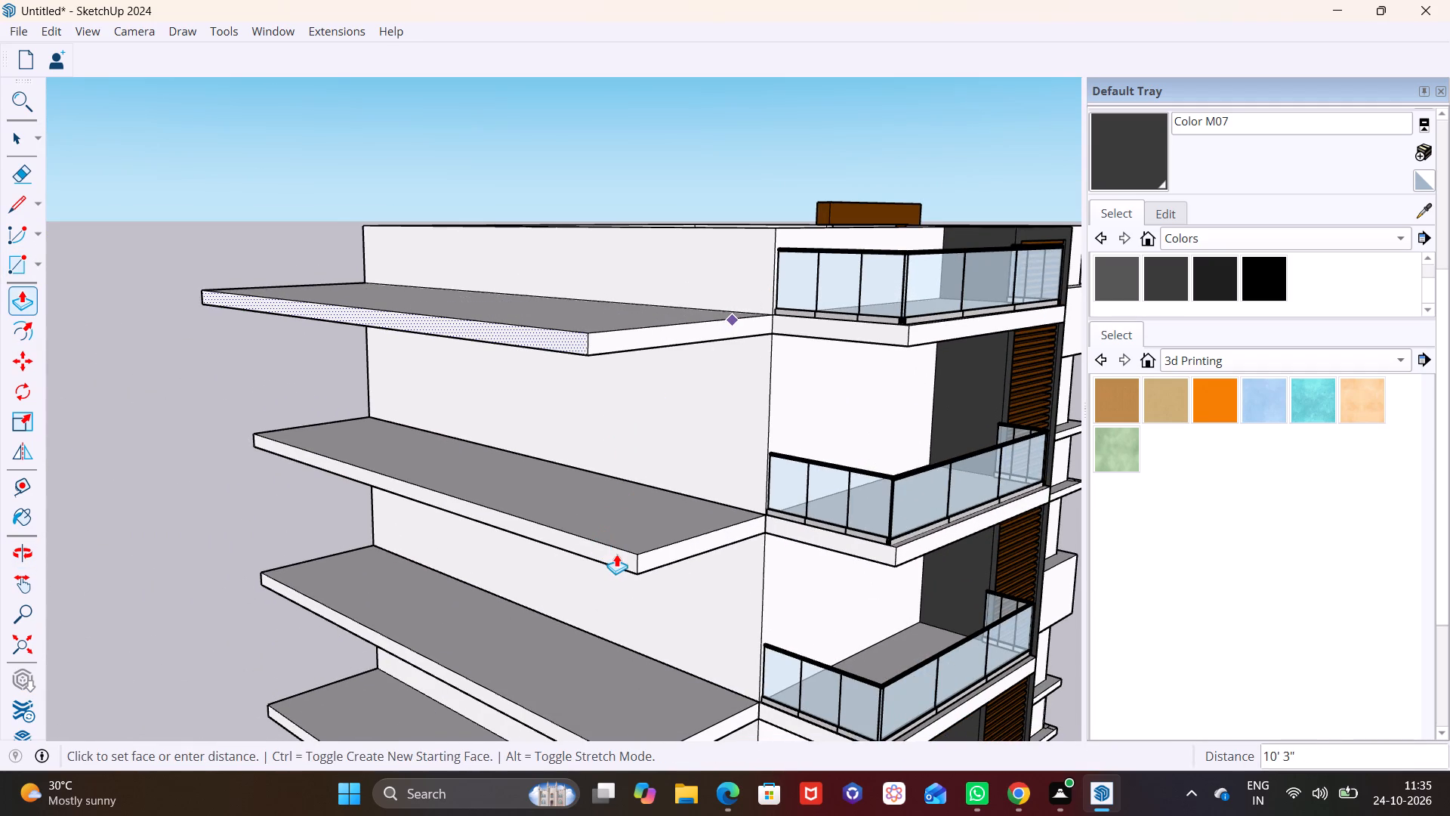
pyautogui.click(629, 558)
pyautogui.scroll(-7, 523, 459)
pyautogui.press('space')
pyautogui.click(307, 496)
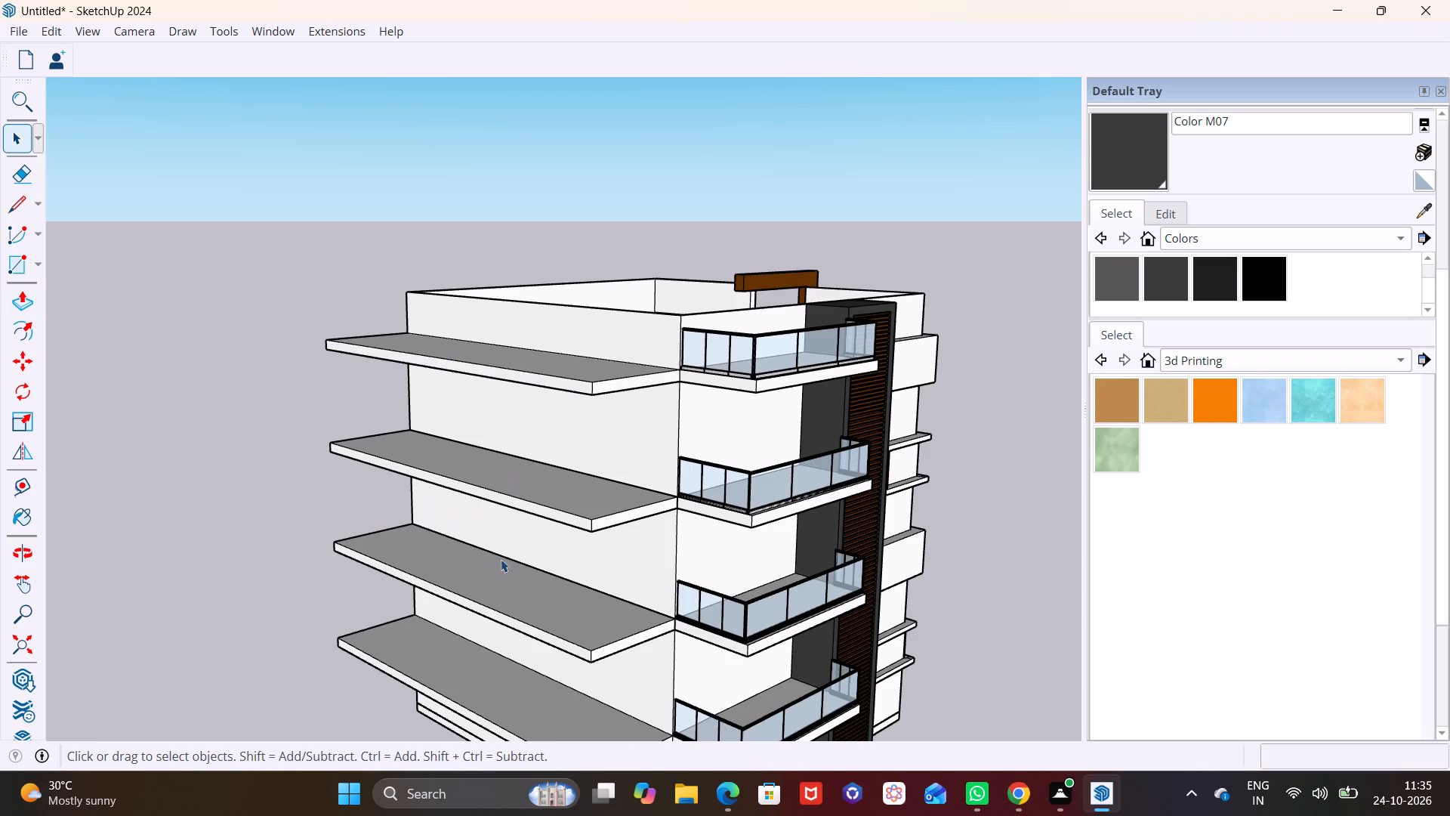
# Push/Pull the ground-level base slab band outward 10' 3" from the blank wall, flush with the slab above.
pyautogui.moveTo(489, 557); pyautogui.dragTo(217, 413, button='middle')
pyautogui.keyDown('shift'); pyautogui.moveTo(379, 583); pyautogui.dragTo(411, 447, button='middle'); pyautogui.keyUp('shift')
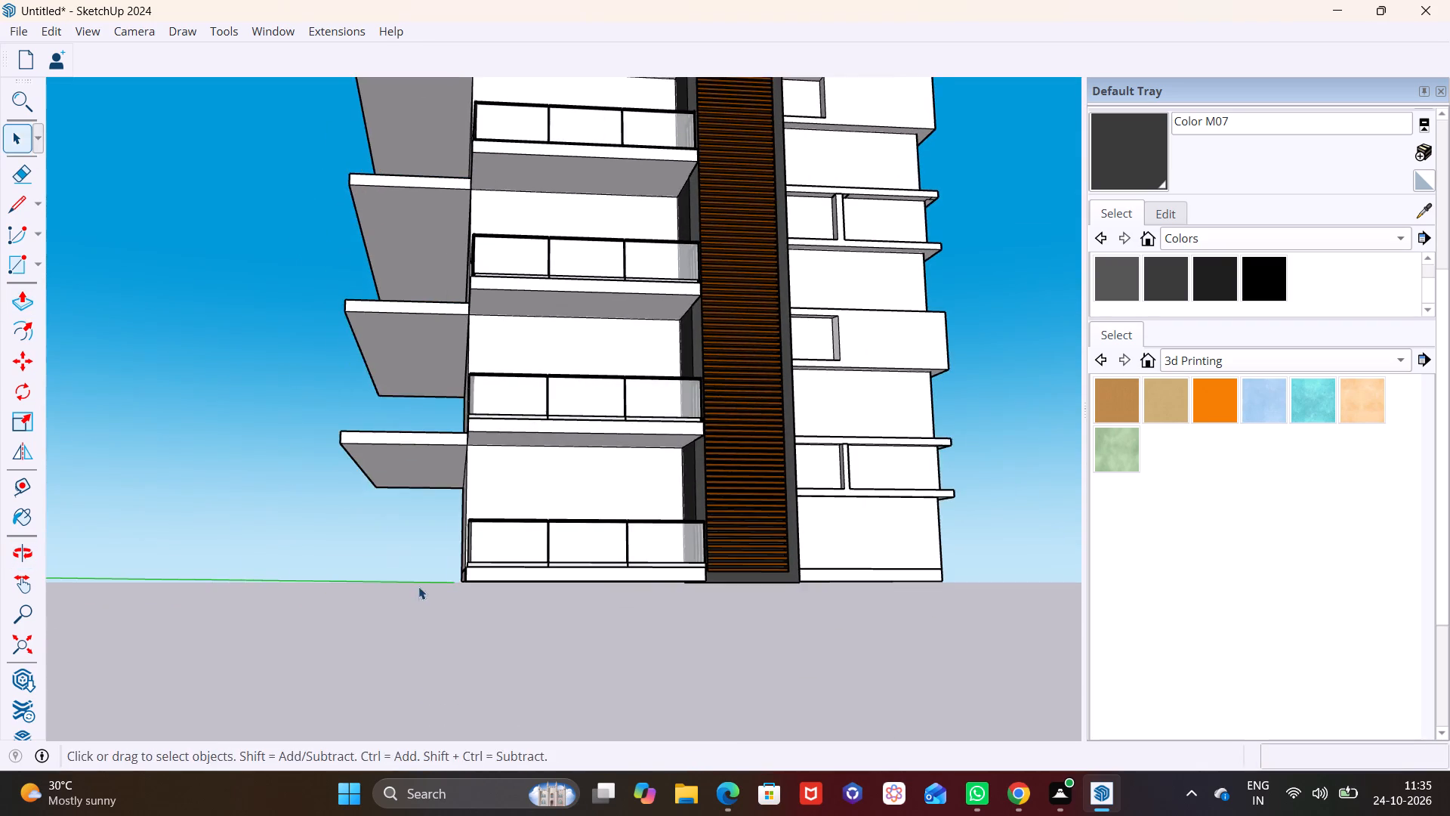
pyautogui.moveTo(418, 587); pyautogui.dragTo(645, 632, button='middle')
pyautogui.scroll(7, 632, 621)
pyautogui.click(500, 573)
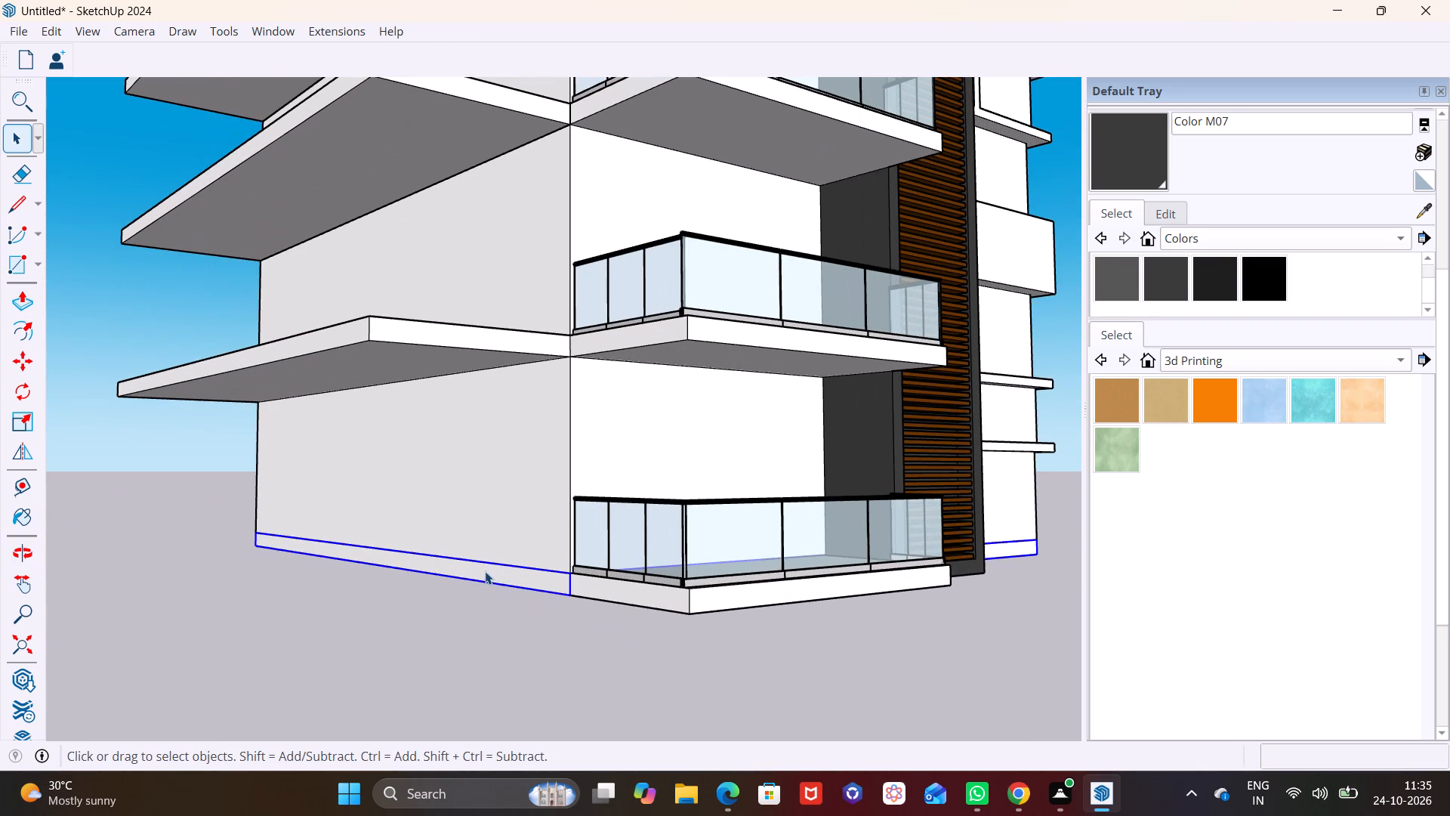
pyautogui.tripleClick(390, 561)
pyautogui.click(390, 560)
pyautogui.click(393, 558)
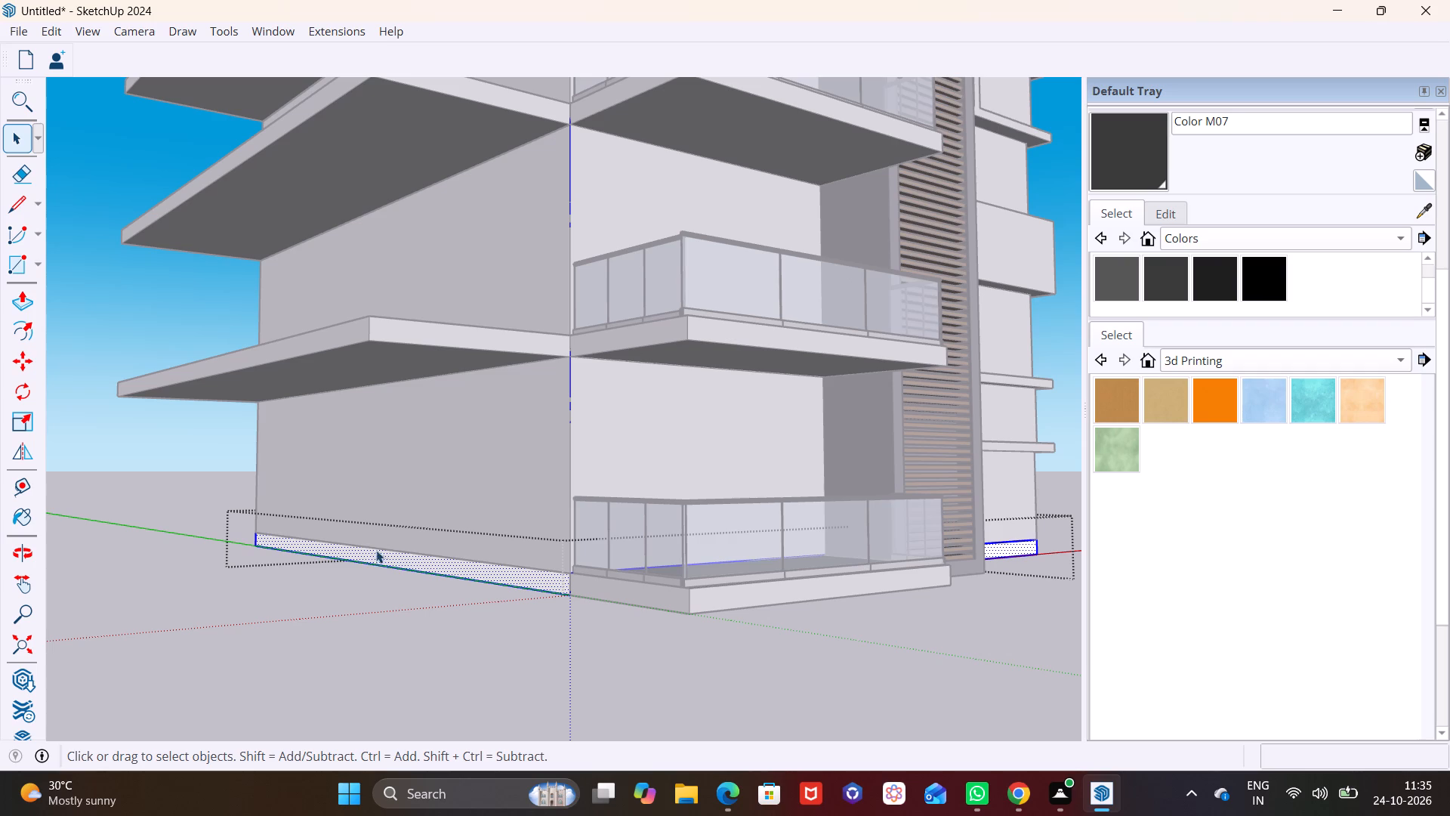
pyautogui.click(401, 562)
pyautogui.click(14, 307)
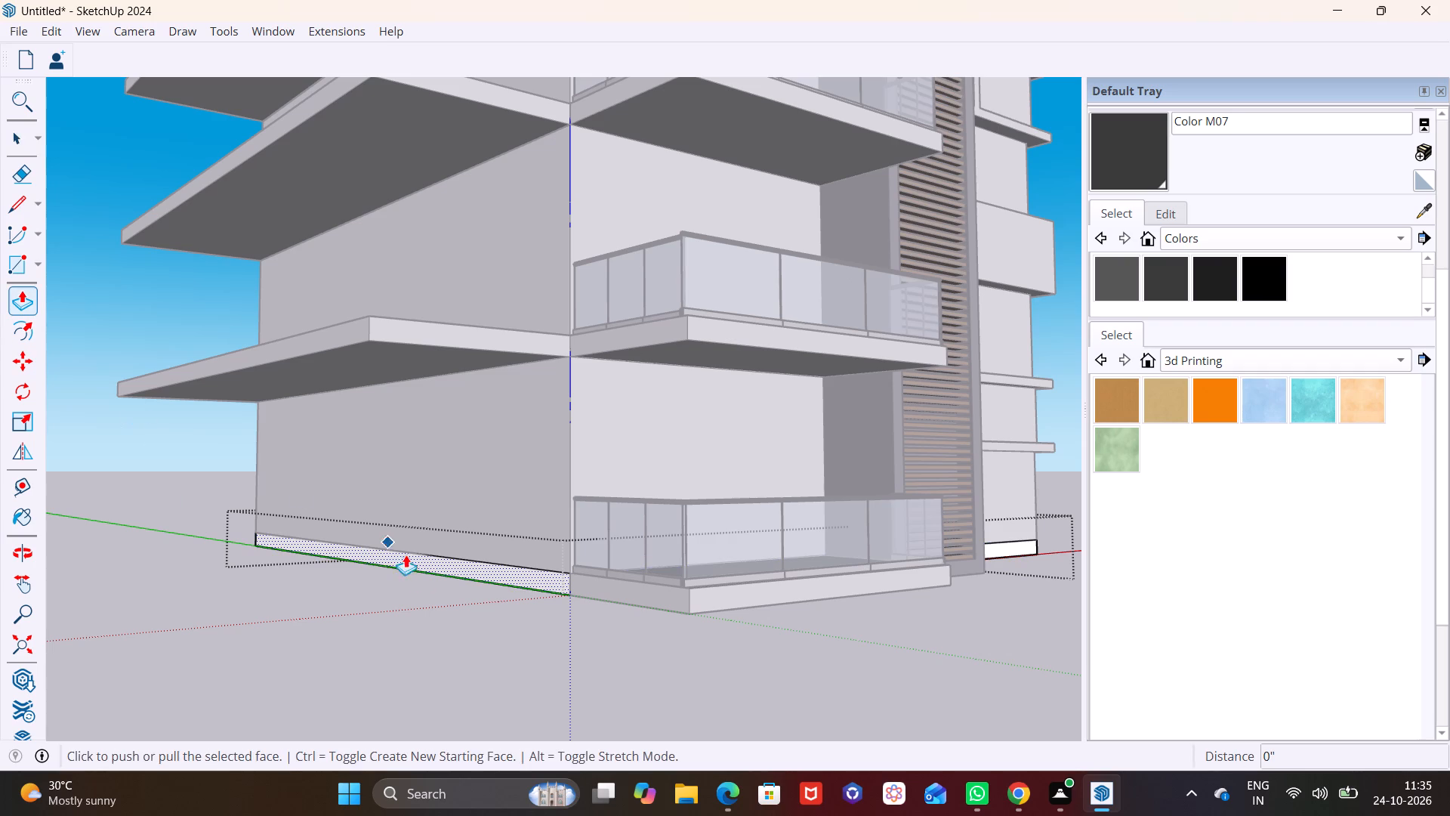
pyautogui.click(477, 569)
pyautogui.click(327, 351)
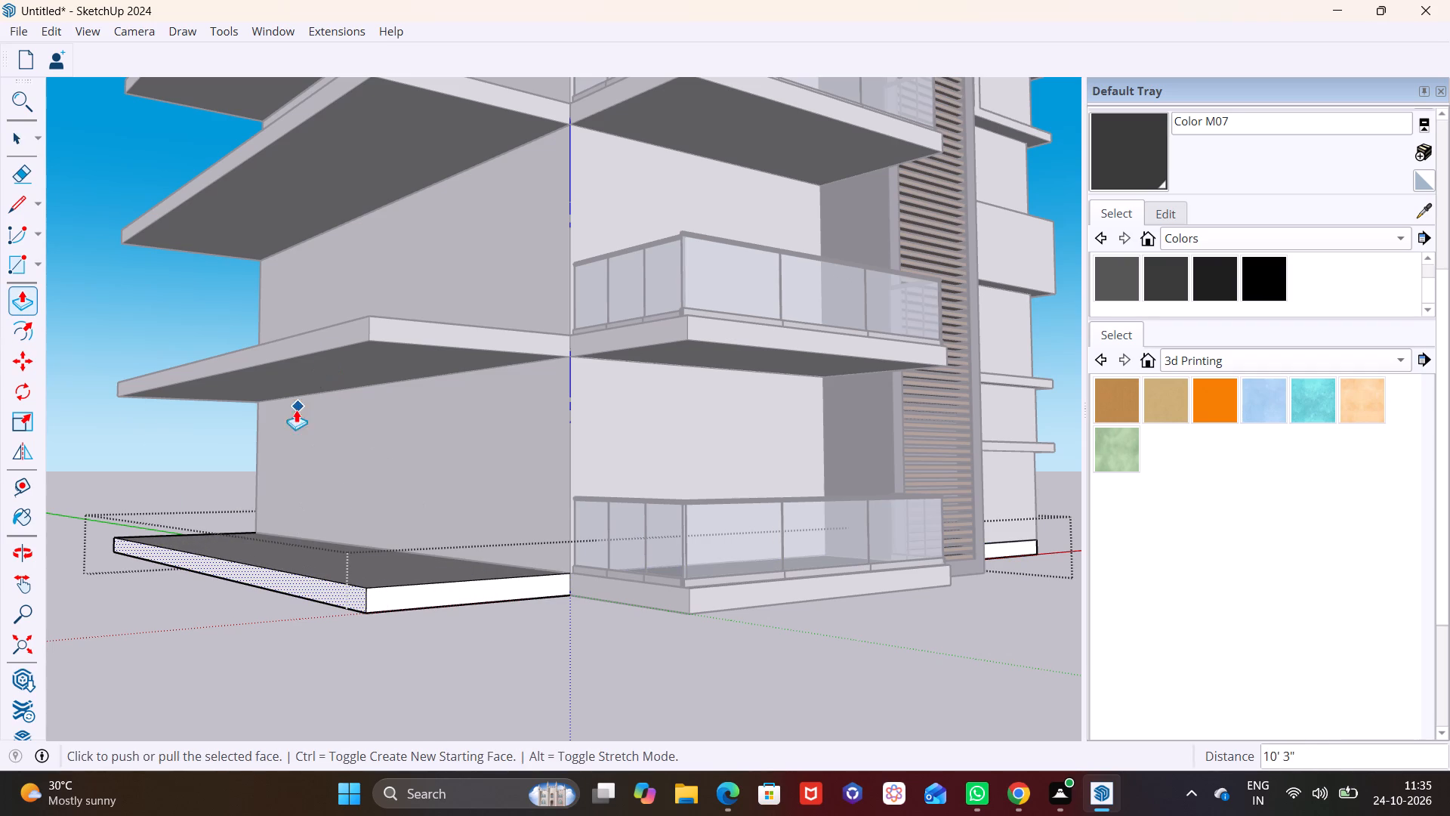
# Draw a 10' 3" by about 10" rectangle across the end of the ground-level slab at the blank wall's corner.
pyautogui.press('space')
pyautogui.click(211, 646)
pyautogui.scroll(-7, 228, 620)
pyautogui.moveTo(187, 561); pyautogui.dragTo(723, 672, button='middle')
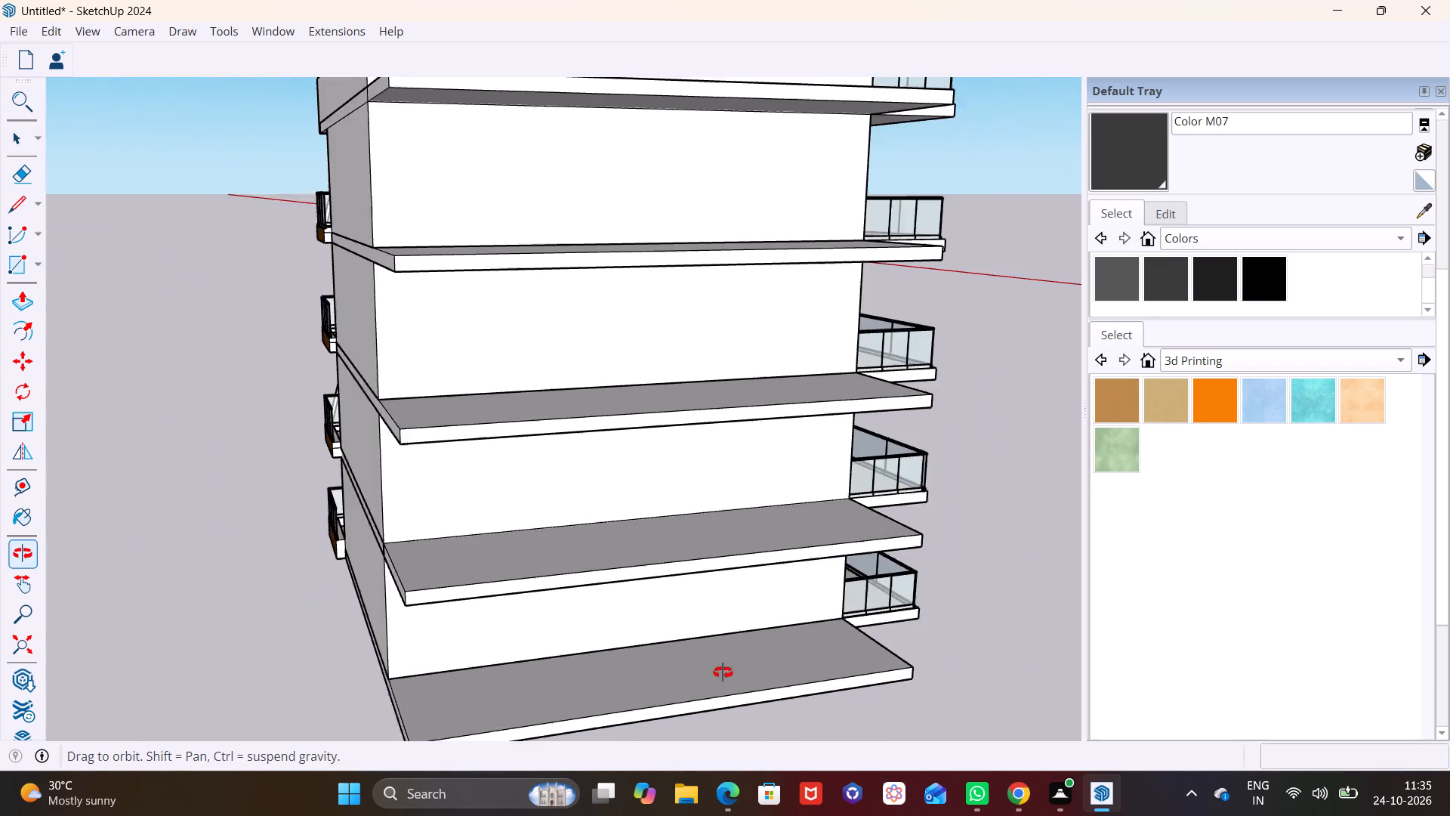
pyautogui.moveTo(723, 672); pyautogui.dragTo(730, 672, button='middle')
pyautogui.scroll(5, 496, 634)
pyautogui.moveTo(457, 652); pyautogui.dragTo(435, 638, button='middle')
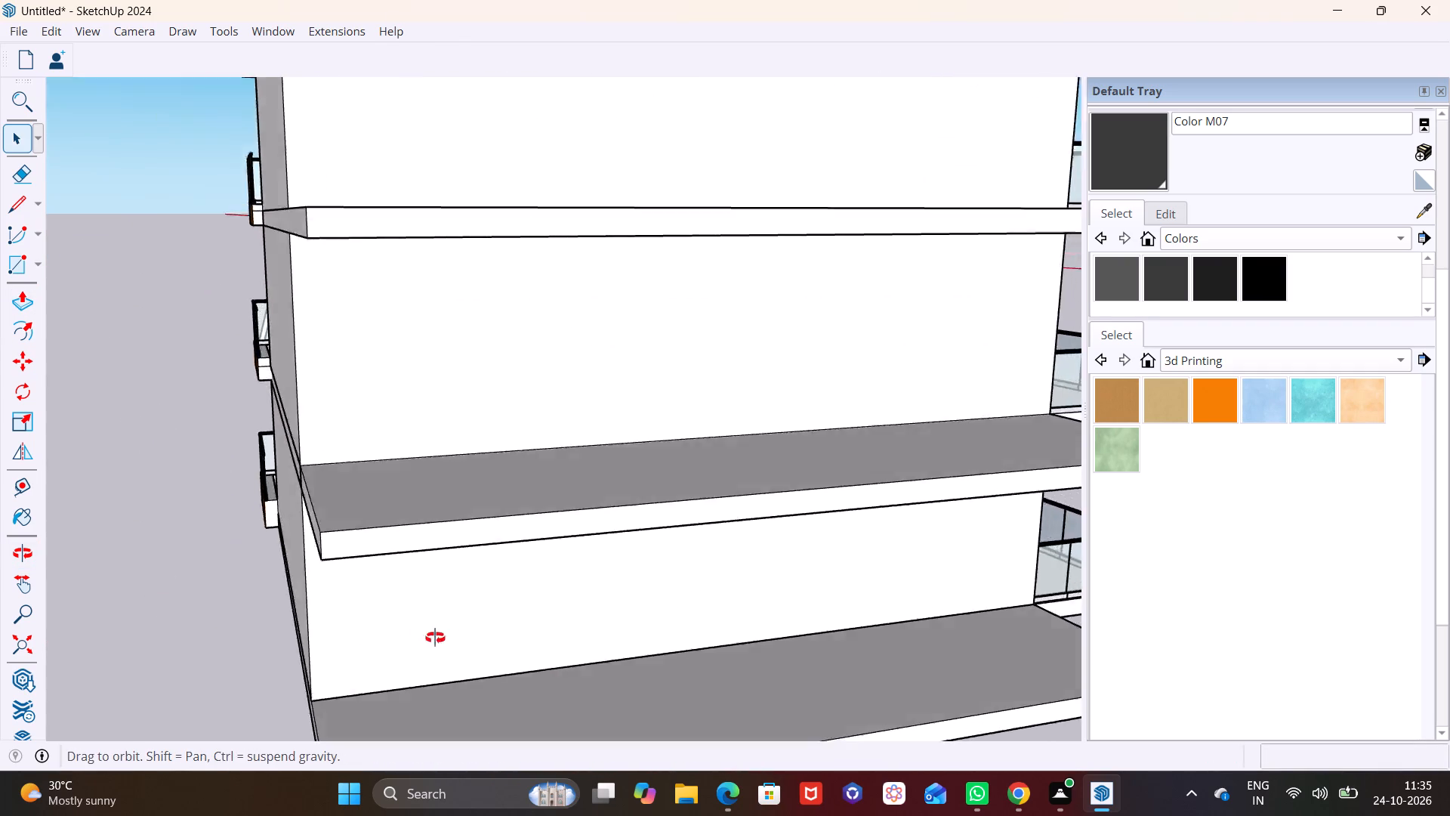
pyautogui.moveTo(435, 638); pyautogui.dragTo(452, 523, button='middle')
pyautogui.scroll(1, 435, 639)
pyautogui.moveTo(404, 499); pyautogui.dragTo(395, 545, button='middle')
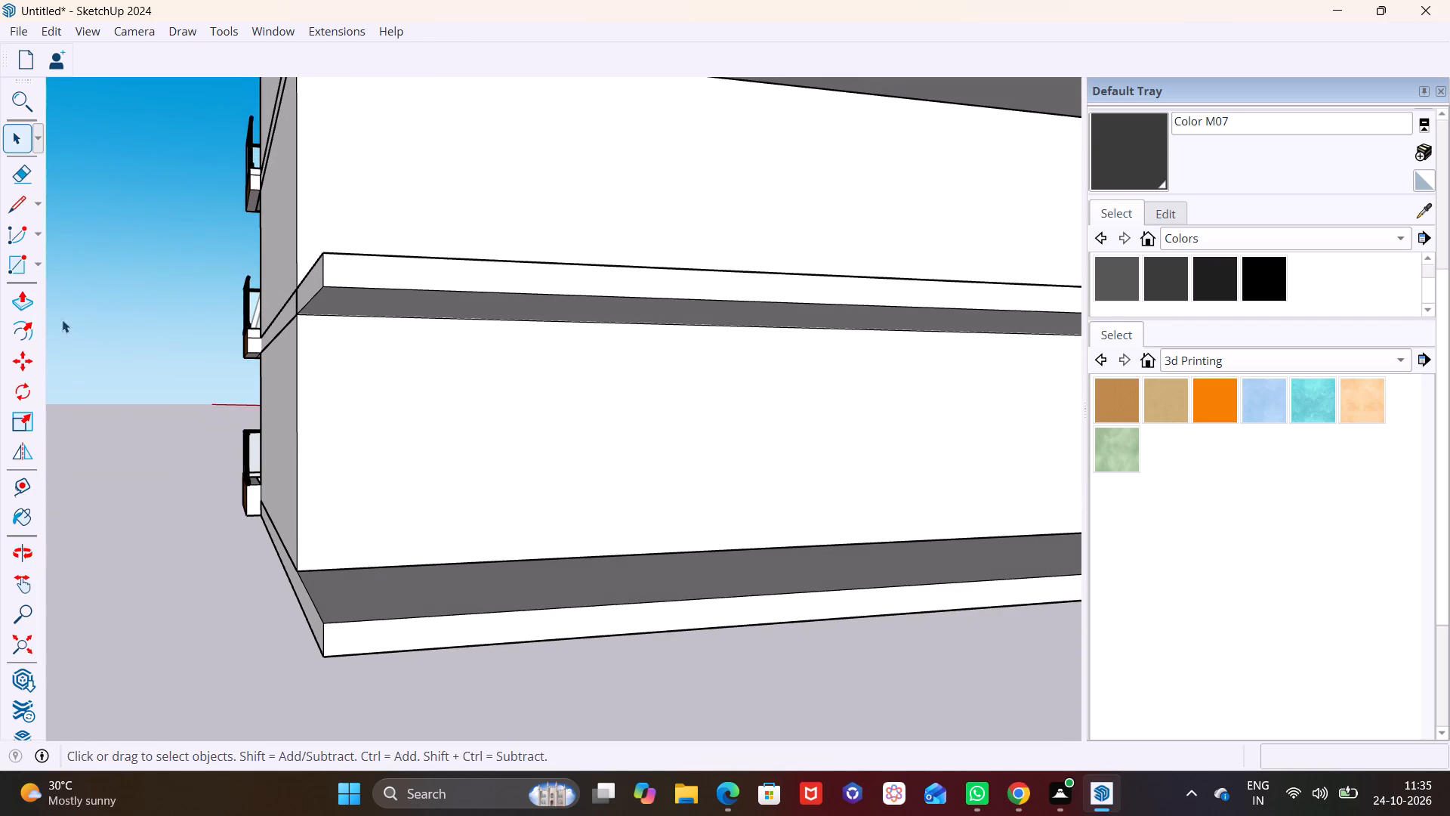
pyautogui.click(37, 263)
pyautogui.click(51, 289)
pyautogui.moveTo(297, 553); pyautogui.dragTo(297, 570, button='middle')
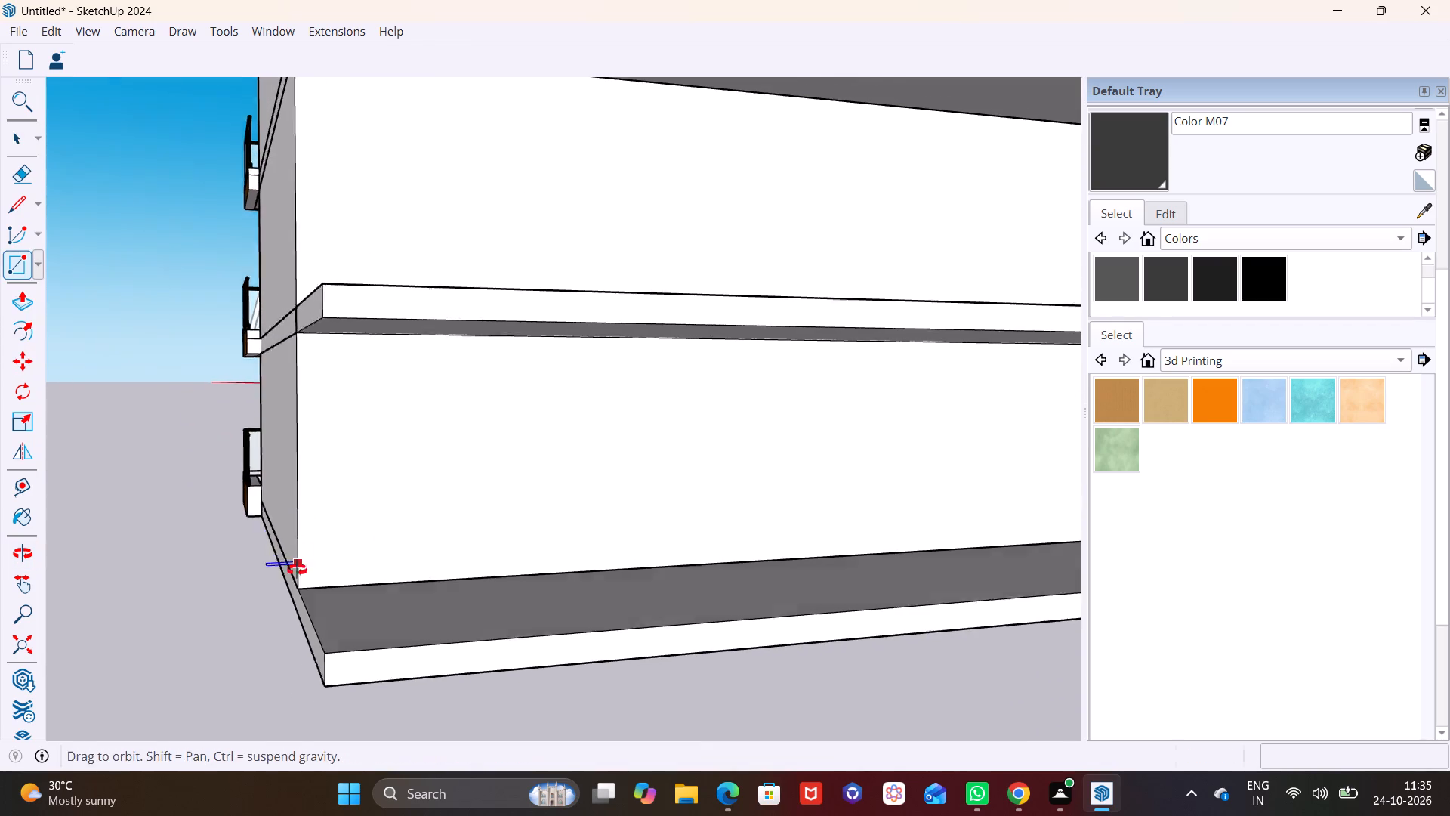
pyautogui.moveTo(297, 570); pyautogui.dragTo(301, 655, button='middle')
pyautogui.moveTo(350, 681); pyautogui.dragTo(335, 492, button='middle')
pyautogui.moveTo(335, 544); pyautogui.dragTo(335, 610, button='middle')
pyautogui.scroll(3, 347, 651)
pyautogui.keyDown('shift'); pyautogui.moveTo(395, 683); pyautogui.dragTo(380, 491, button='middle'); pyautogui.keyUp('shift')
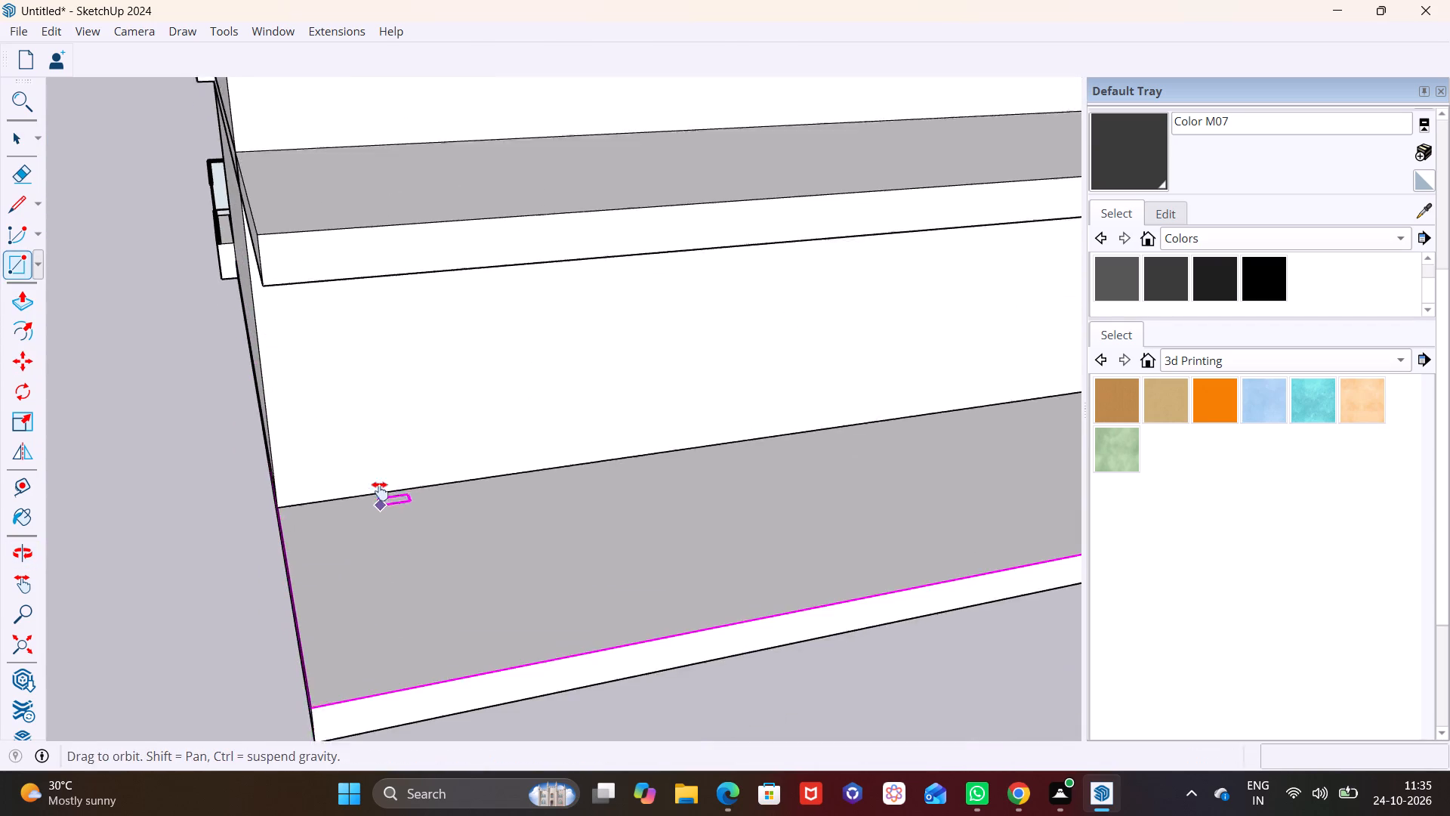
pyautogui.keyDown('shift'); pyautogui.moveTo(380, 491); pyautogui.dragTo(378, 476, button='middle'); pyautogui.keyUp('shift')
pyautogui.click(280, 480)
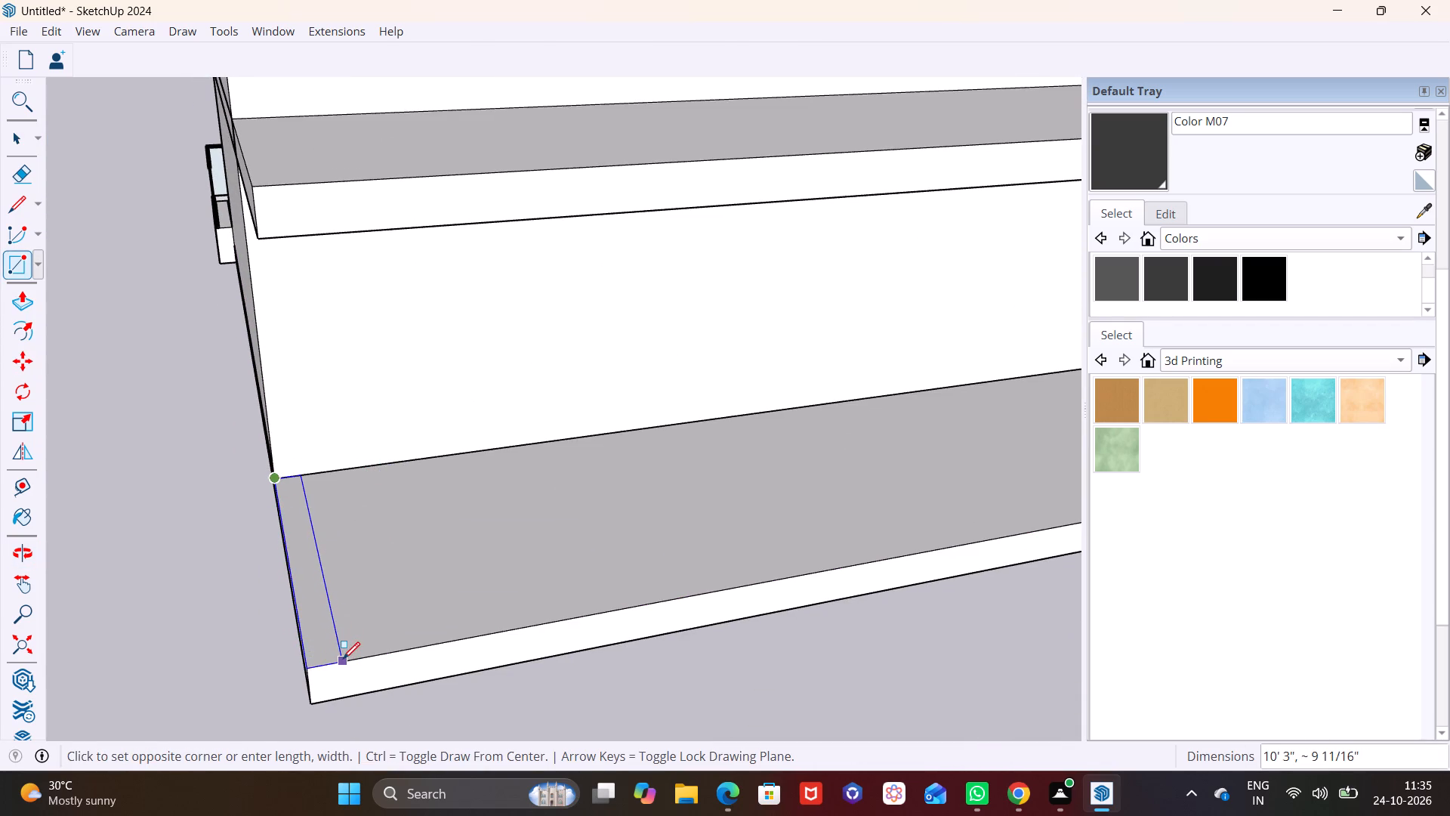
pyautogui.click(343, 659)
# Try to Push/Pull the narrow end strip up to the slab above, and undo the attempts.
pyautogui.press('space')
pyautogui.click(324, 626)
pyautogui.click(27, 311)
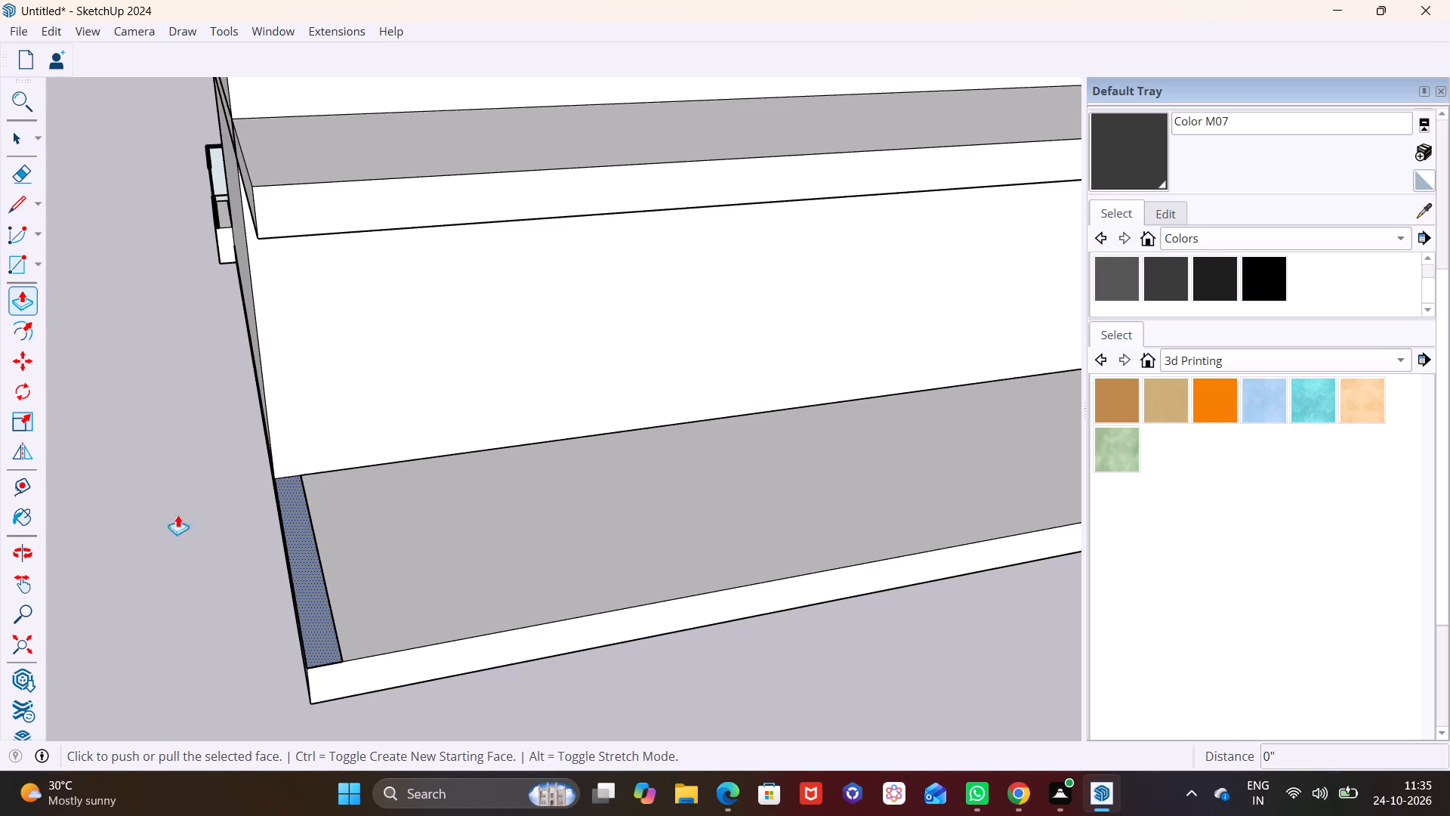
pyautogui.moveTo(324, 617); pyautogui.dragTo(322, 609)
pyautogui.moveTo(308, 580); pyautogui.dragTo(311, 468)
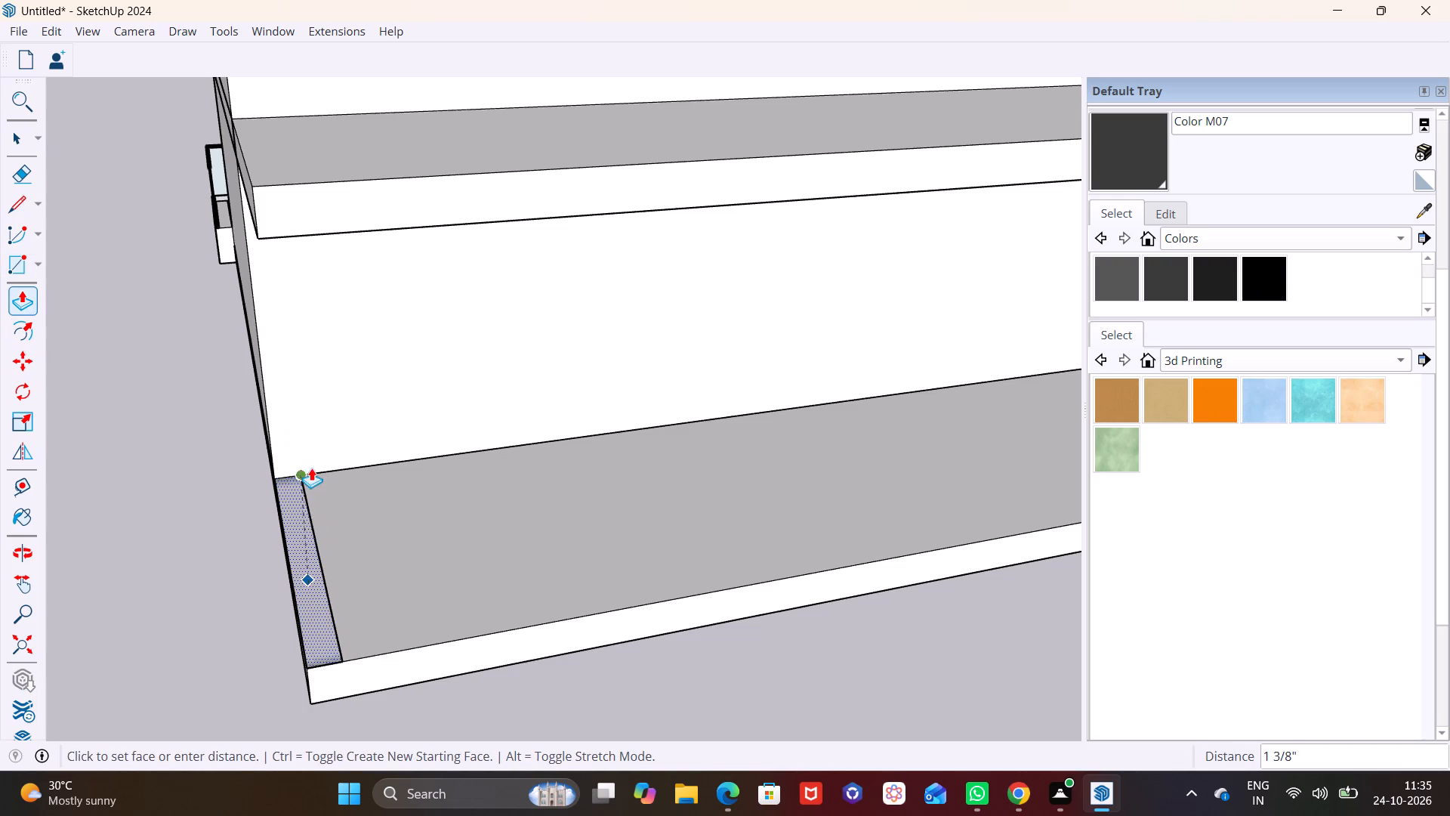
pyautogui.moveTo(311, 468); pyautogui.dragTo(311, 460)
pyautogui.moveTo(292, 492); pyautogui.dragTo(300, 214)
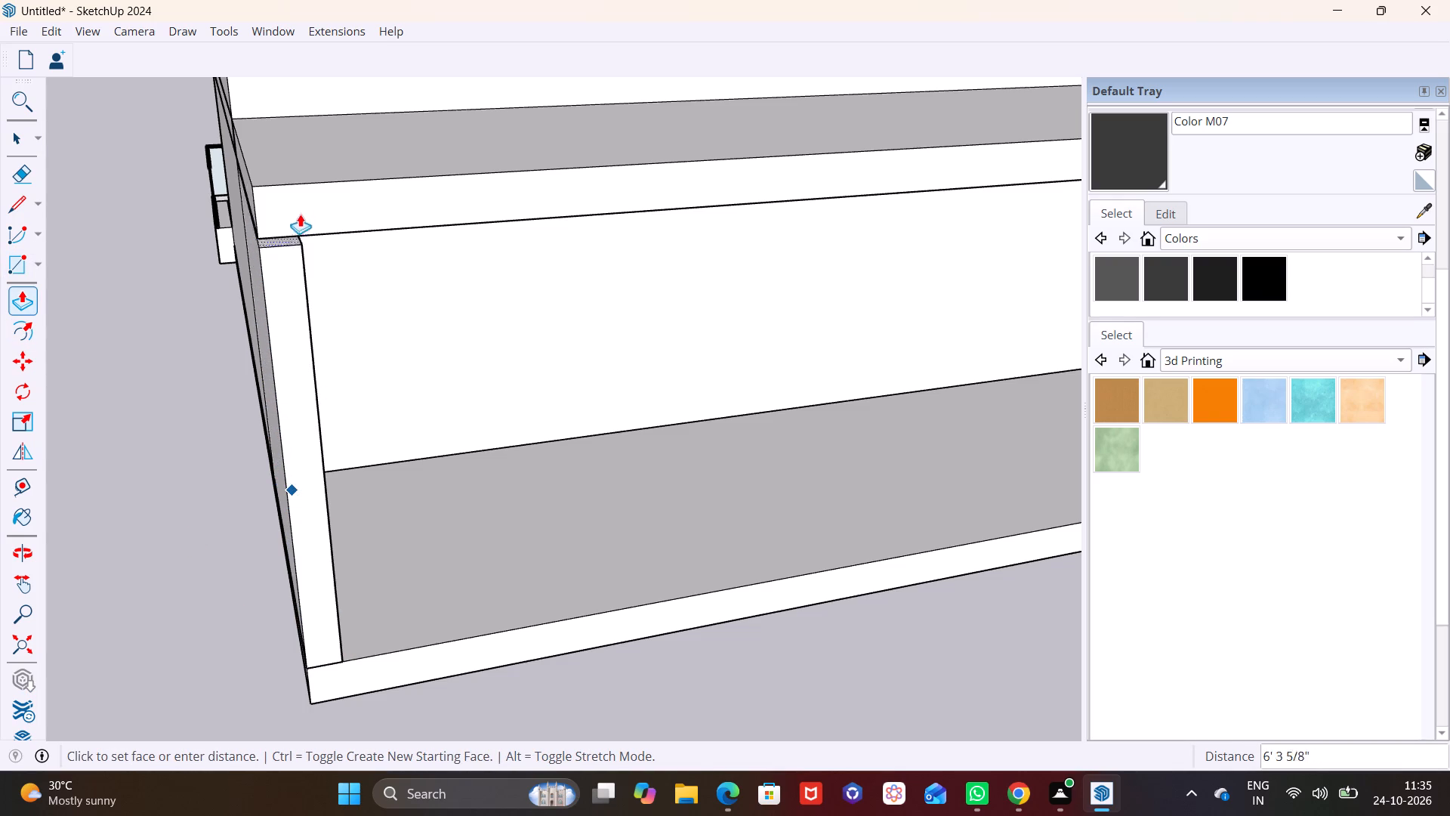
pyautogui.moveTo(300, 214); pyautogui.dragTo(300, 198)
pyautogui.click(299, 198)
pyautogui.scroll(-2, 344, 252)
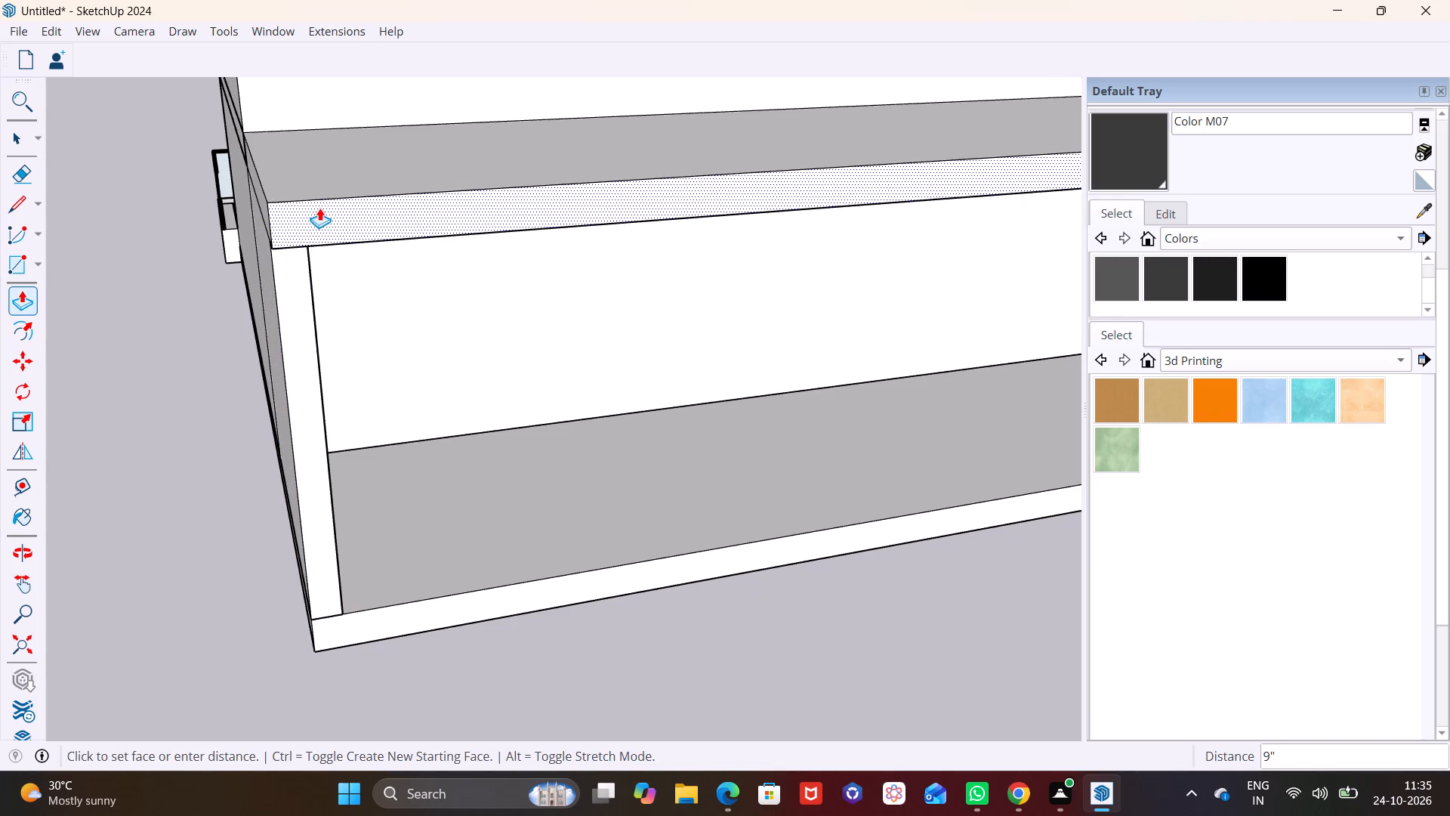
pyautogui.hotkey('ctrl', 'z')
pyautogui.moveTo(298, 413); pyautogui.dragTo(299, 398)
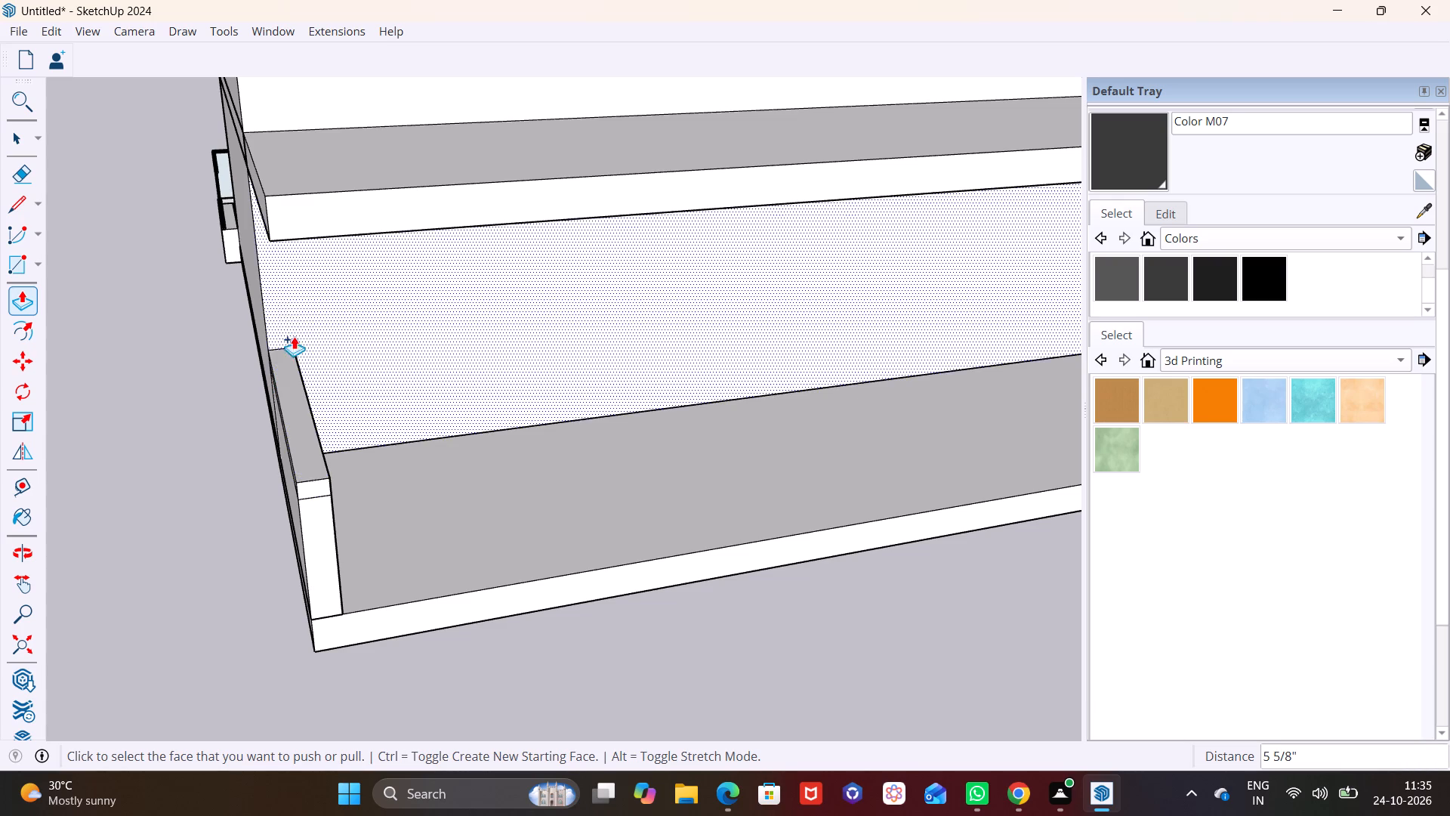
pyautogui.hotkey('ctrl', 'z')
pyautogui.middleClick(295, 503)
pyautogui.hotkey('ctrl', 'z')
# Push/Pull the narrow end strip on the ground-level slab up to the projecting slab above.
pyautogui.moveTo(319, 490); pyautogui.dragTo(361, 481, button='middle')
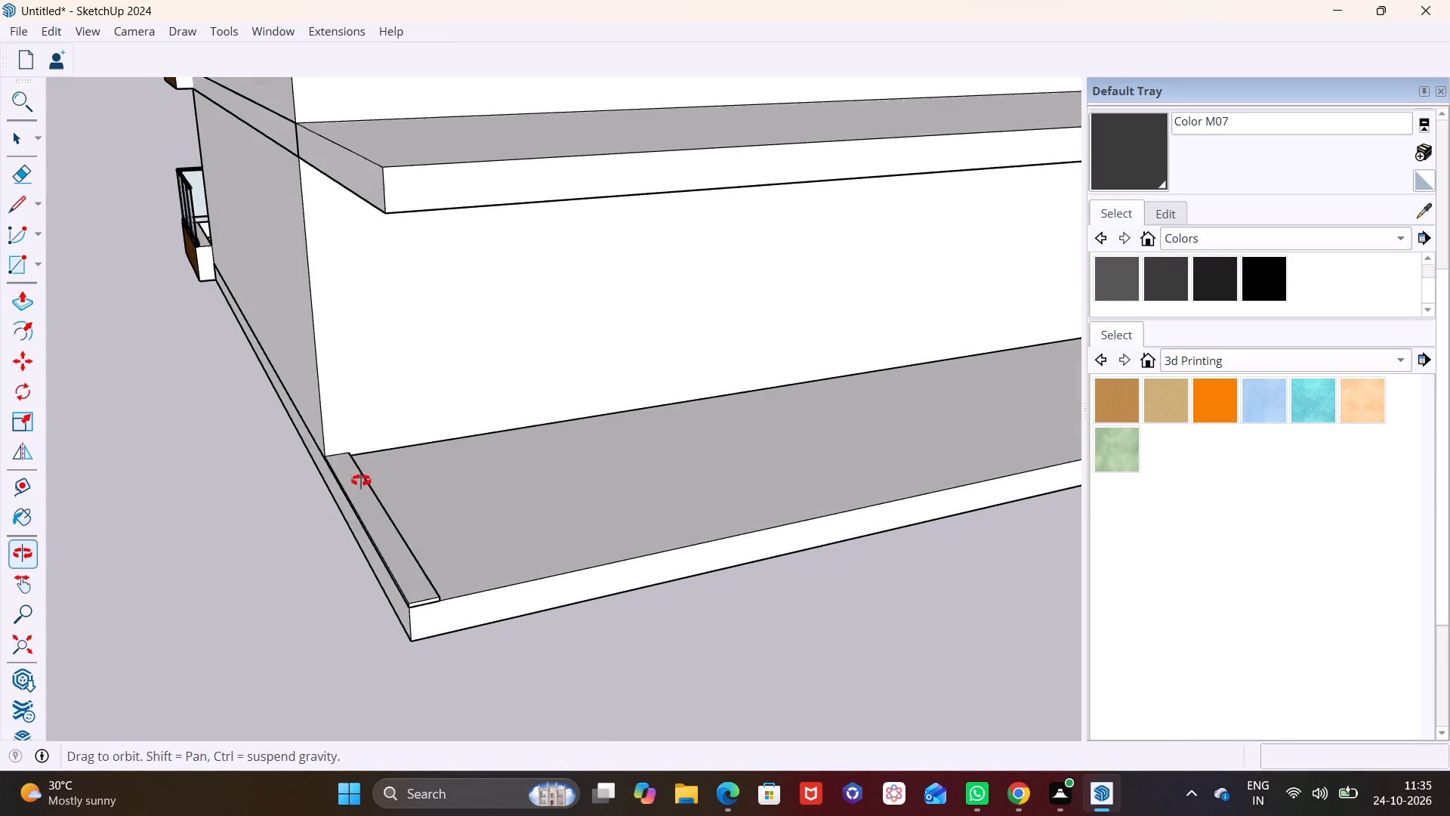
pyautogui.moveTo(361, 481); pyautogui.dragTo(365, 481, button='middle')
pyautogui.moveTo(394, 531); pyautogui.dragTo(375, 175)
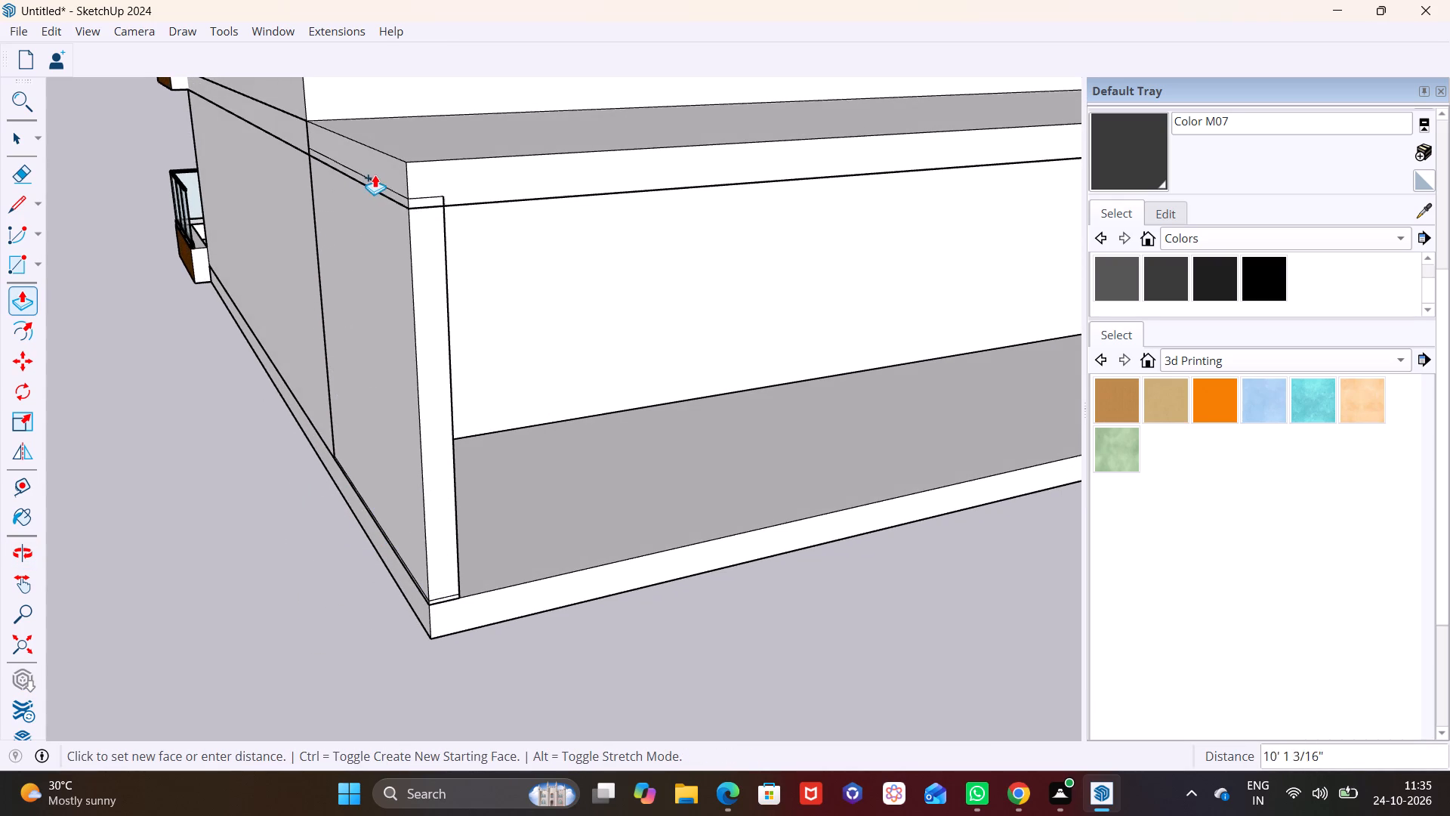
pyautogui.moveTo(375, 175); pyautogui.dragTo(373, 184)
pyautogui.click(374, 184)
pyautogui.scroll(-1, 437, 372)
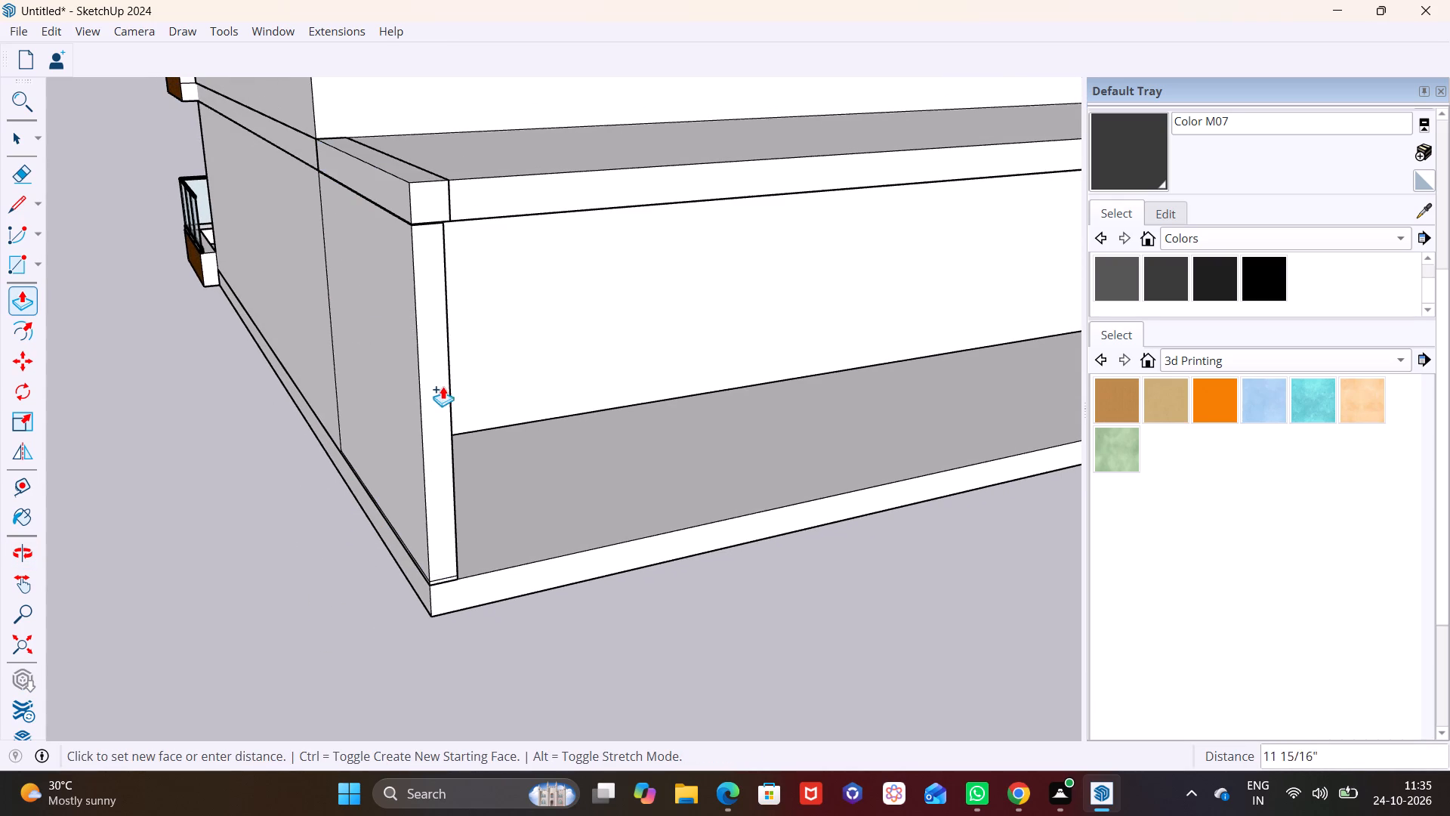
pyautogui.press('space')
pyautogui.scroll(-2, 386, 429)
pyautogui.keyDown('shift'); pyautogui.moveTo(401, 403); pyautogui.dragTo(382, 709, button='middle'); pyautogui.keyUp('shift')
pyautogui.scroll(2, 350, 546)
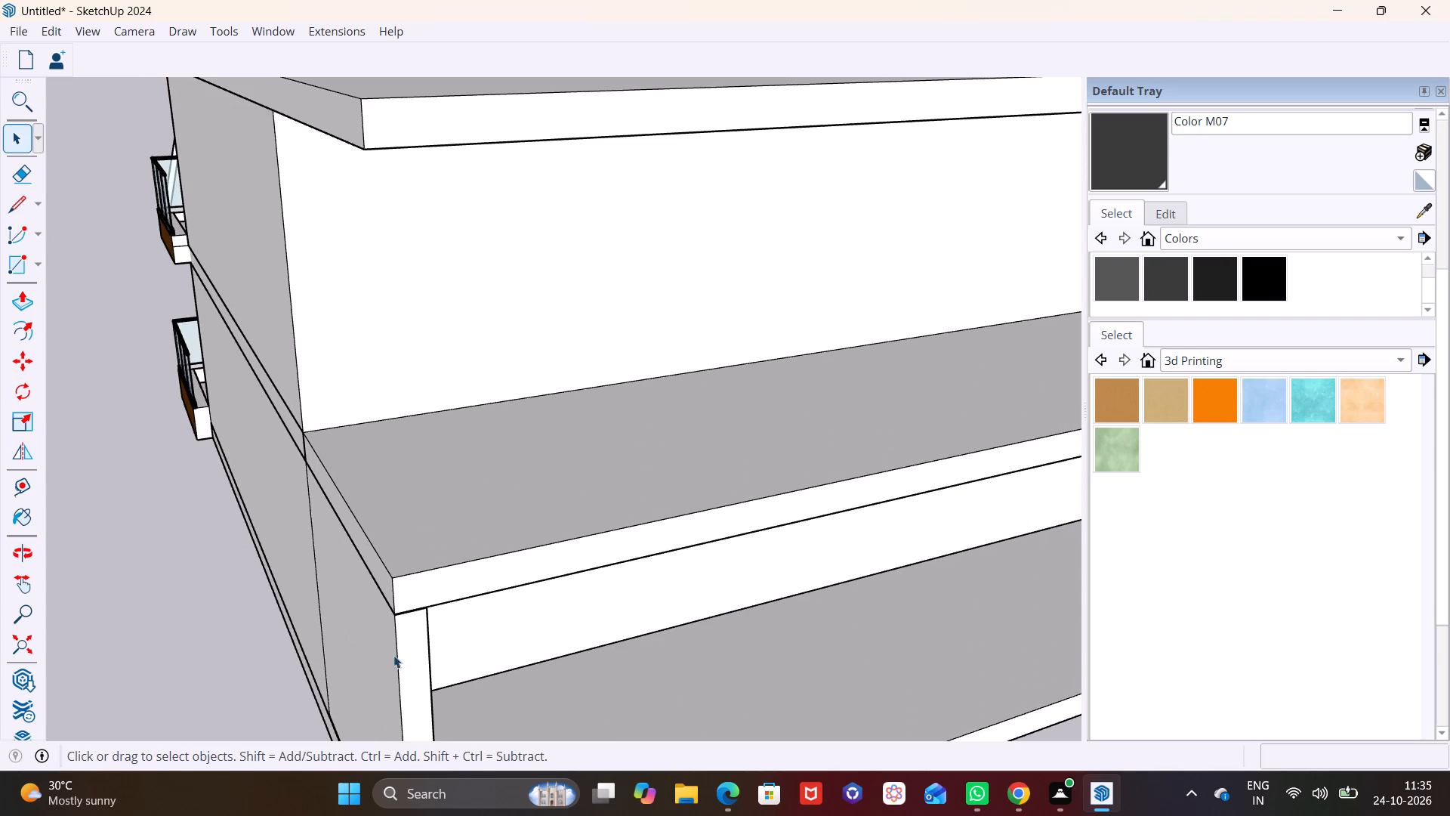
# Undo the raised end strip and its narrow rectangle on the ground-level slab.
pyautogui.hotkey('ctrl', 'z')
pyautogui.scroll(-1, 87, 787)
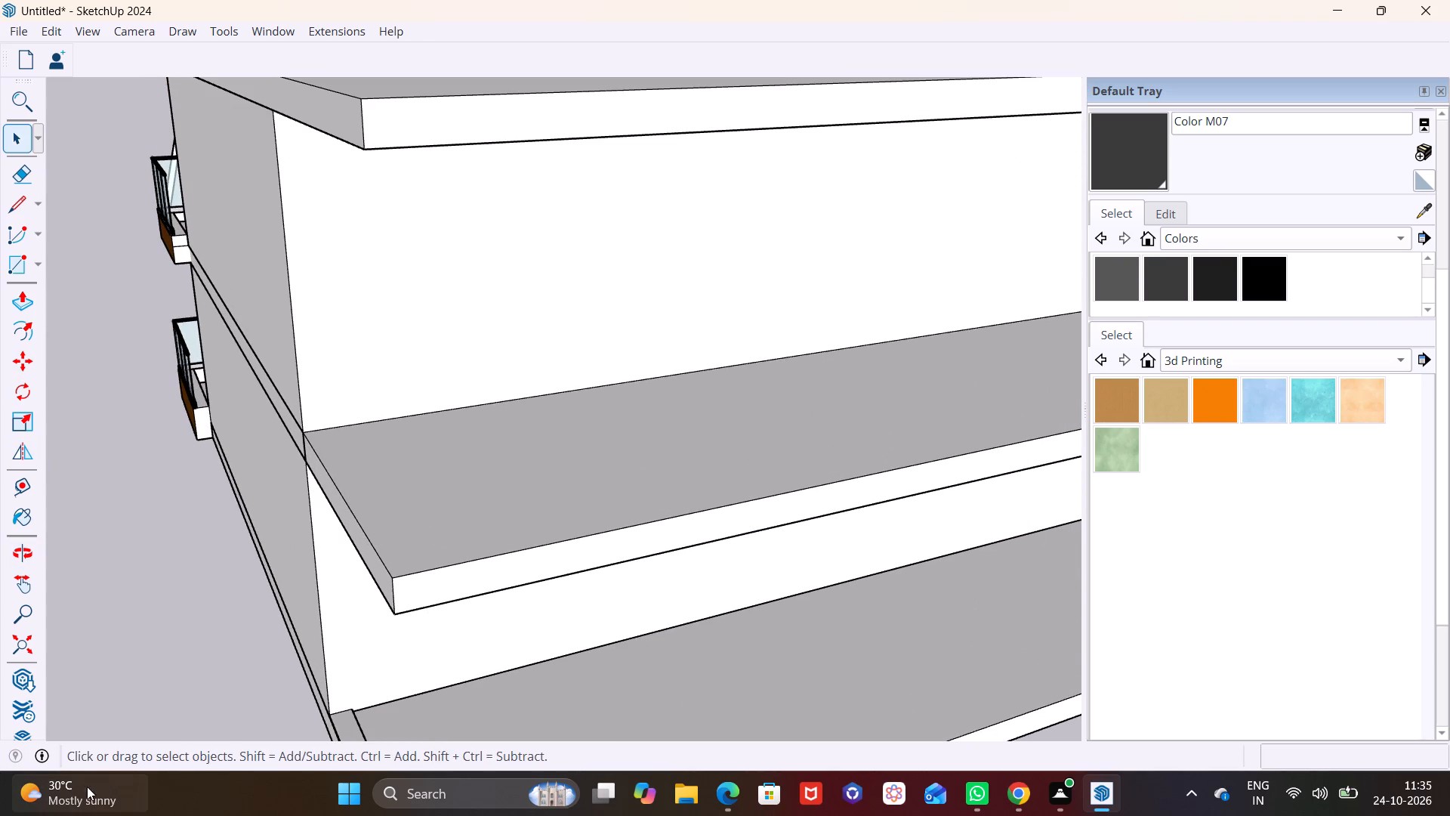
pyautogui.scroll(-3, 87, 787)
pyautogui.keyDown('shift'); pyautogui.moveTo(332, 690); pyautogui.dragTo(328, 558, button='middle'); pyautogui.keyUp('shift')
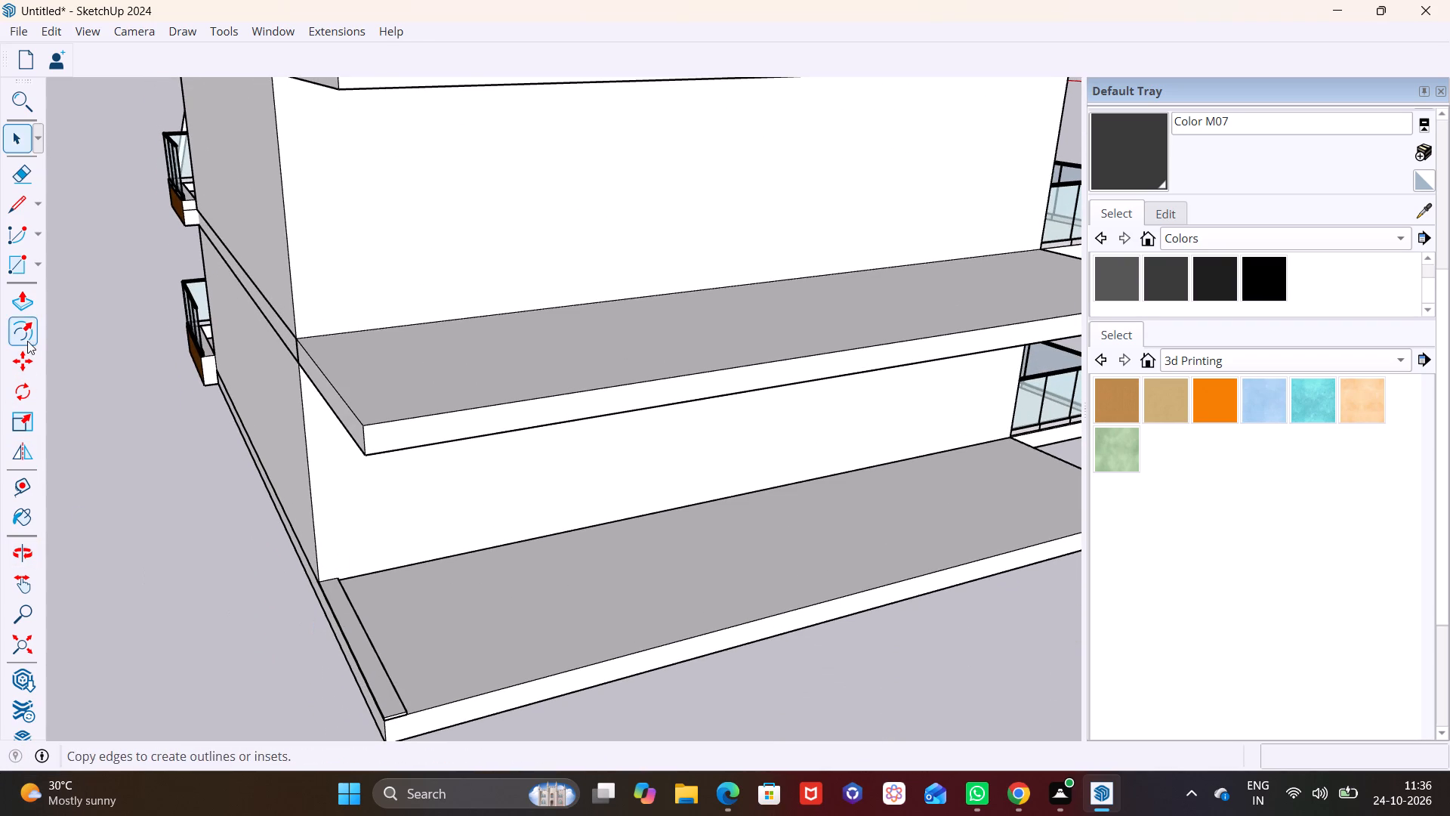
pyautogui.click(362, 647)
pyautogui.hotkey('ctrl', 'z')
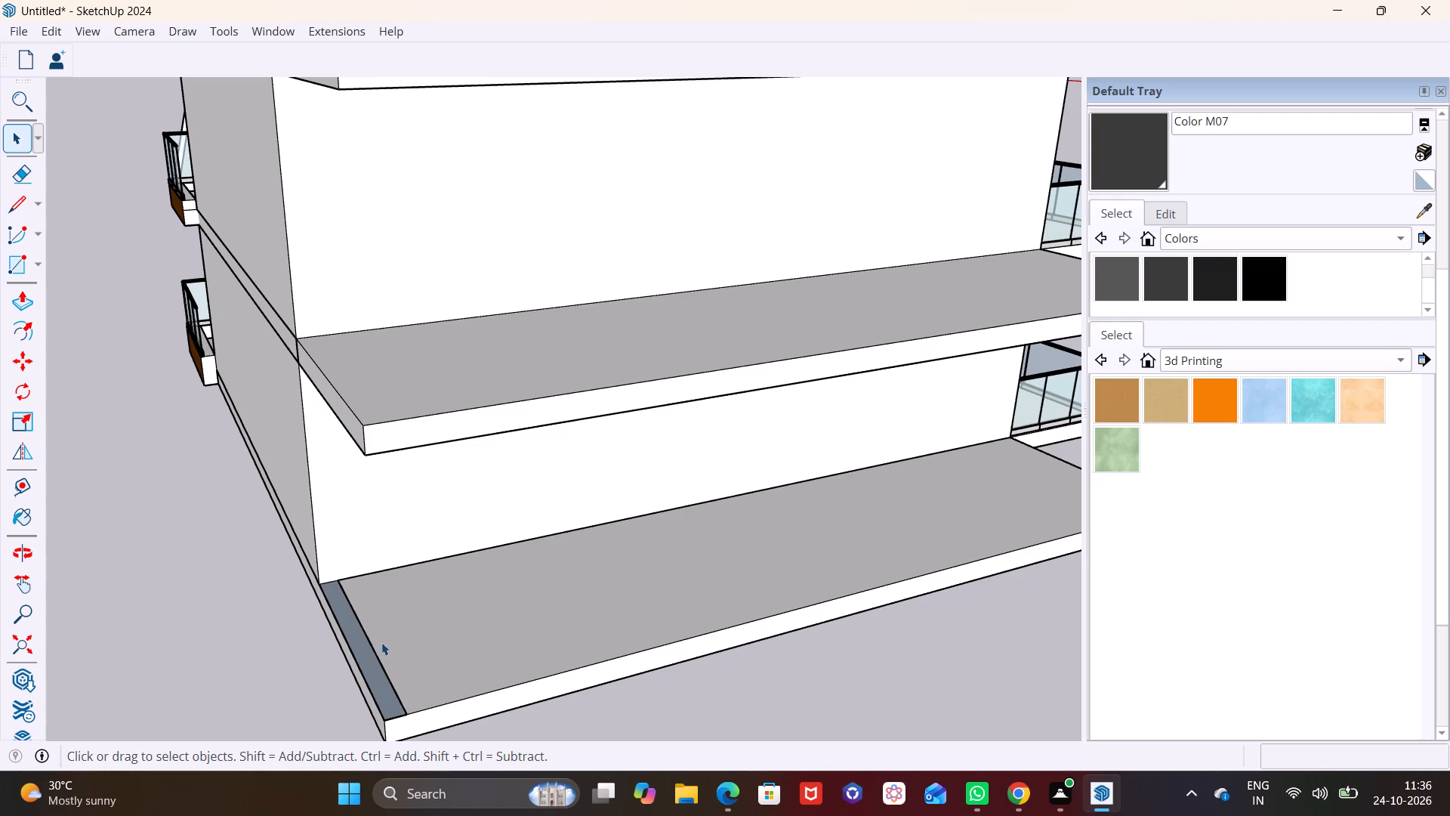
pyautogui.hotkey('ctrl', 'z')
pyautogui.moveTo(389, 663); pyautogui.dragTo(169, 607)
# Draw a rectangle about 1' 2" wide at the ground-level slab's end, from the wall corner to the slab's outer edge.
pyautogui.click(38, 267)
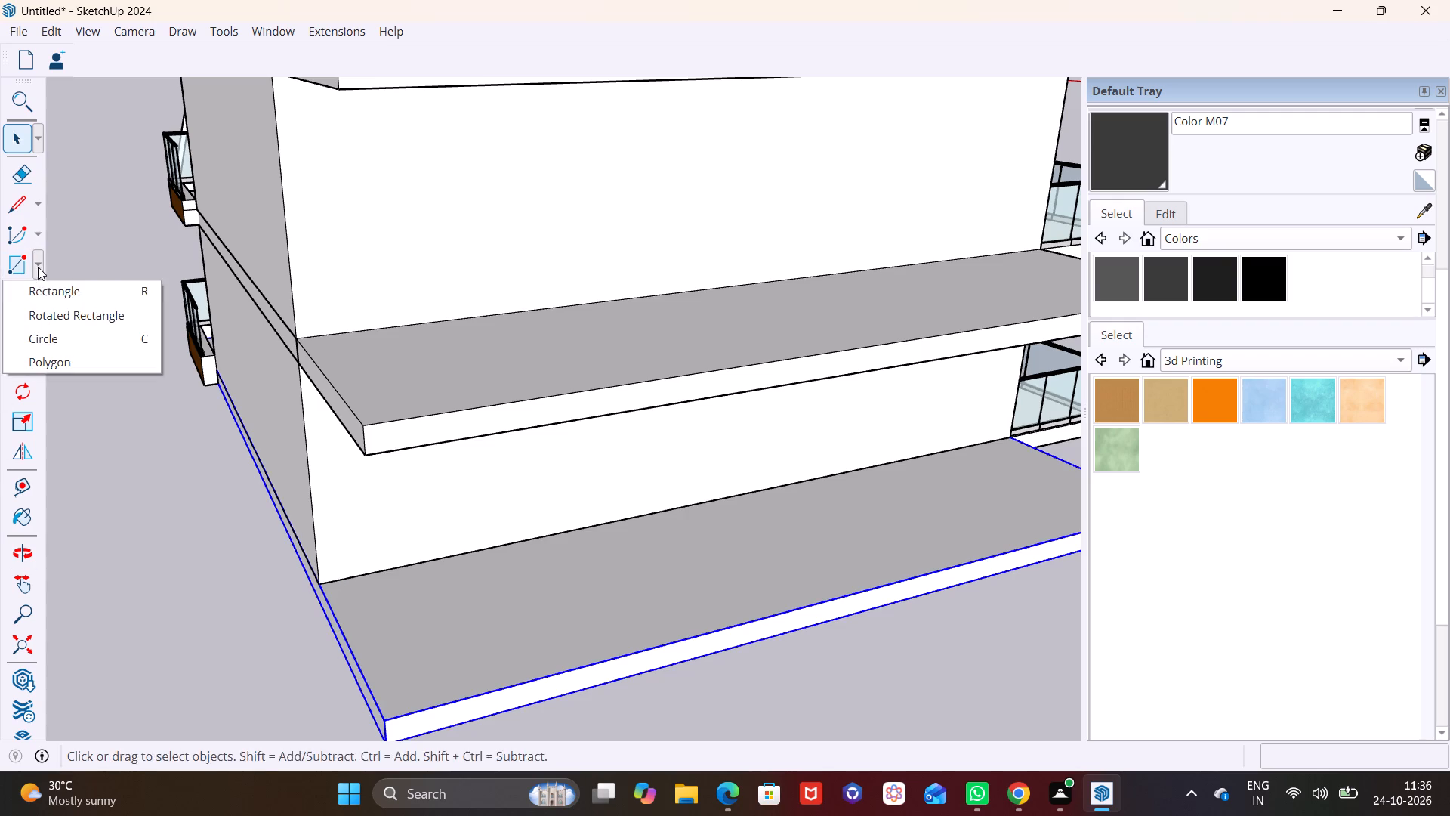
pyautogui.click(41, 286)
pyautogui.press('space')
pyautogui.click(258, 626)
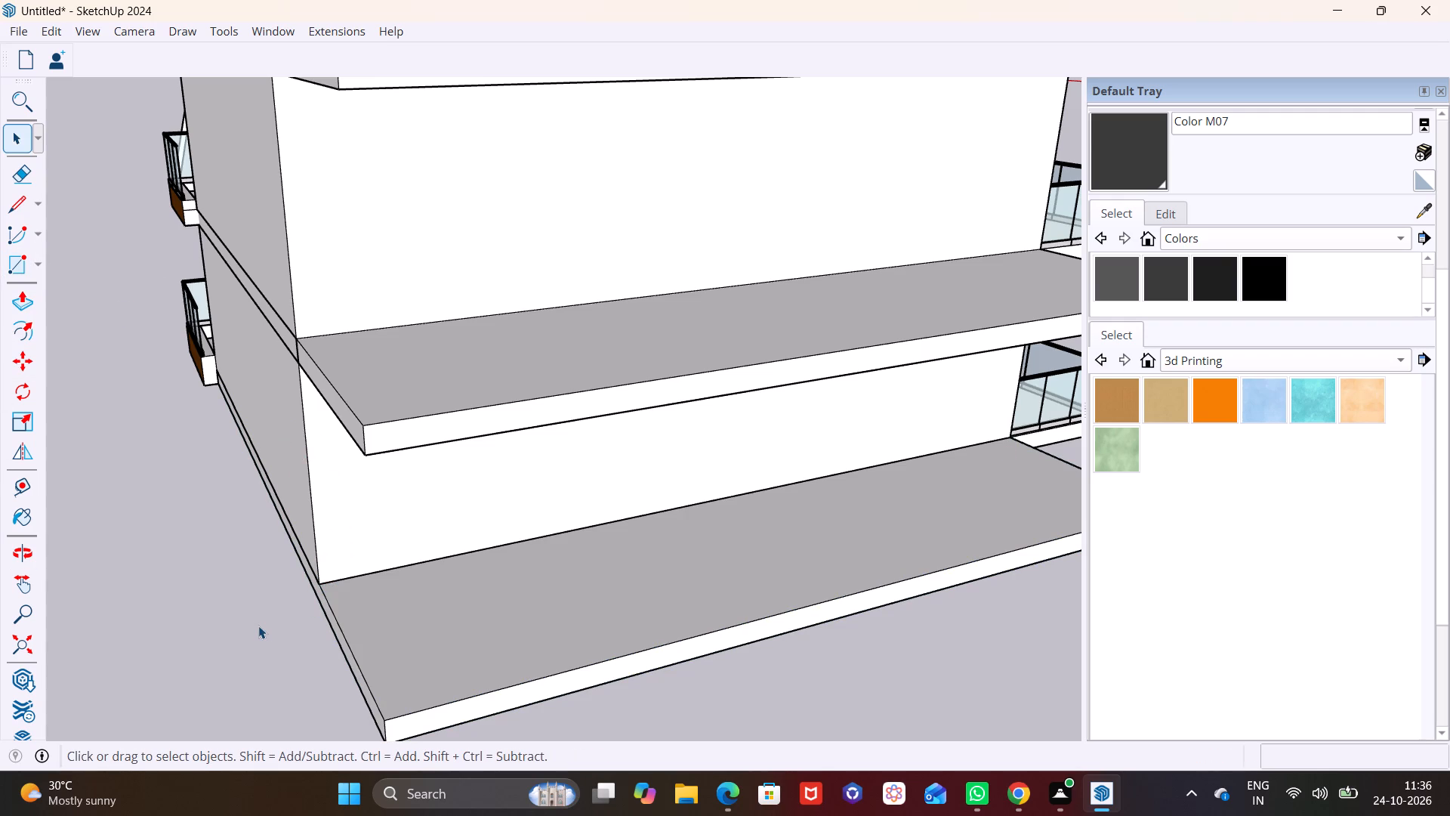
pyautogui.click(33, 204)
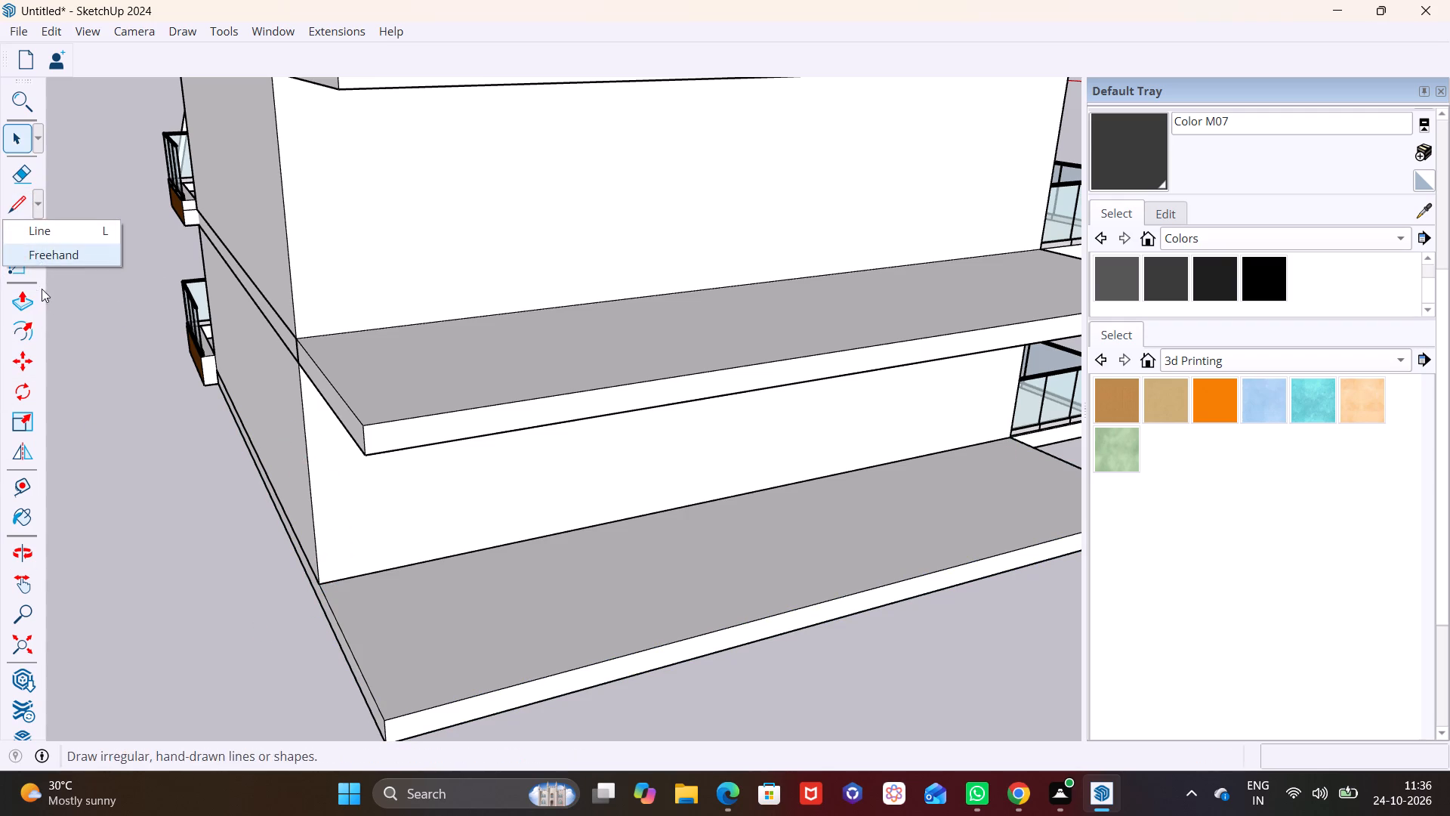
pyautogui.click(40, 266)
pyautogui.click(42, 284)
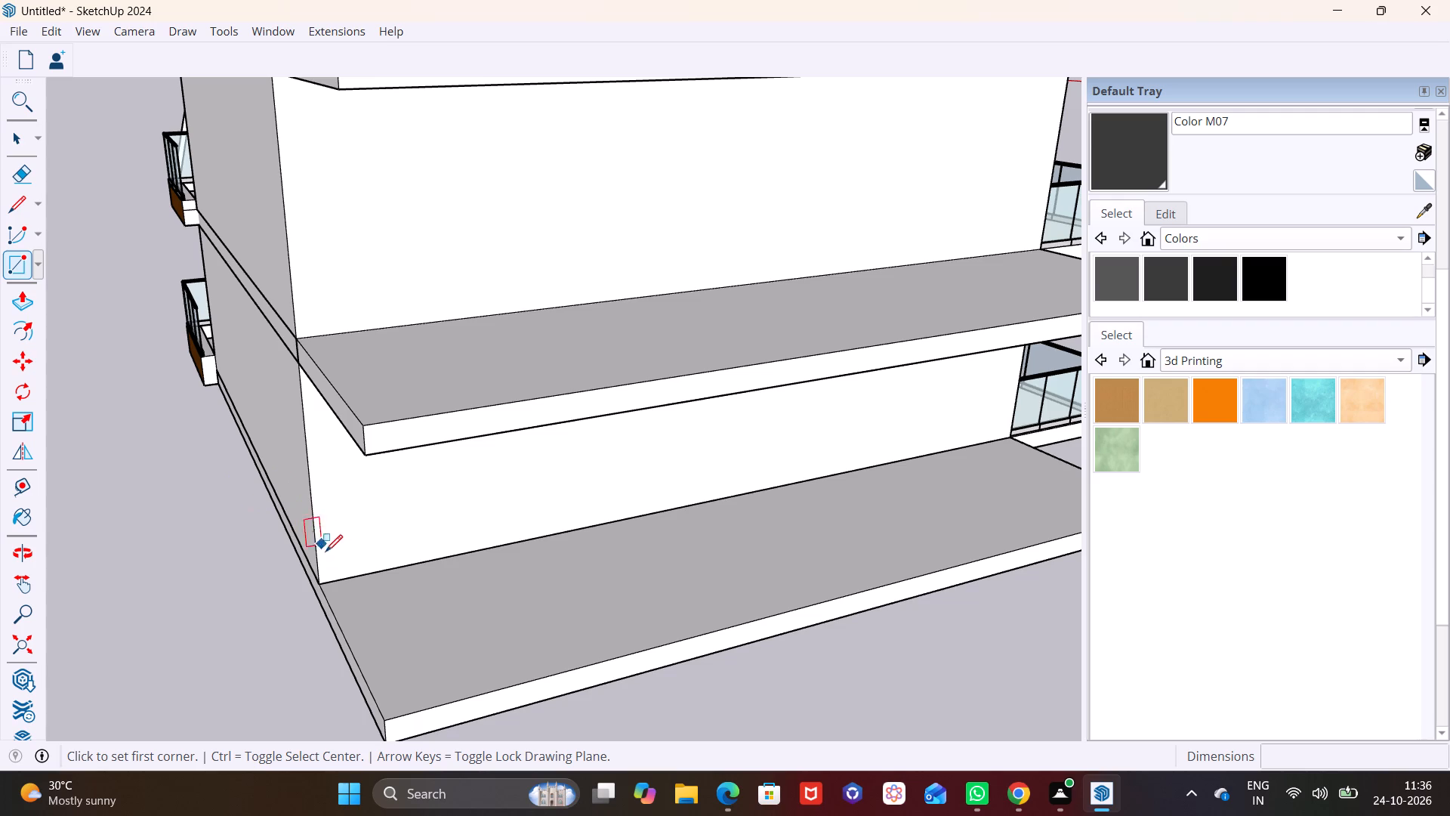
pyautogui.click(325, 580)
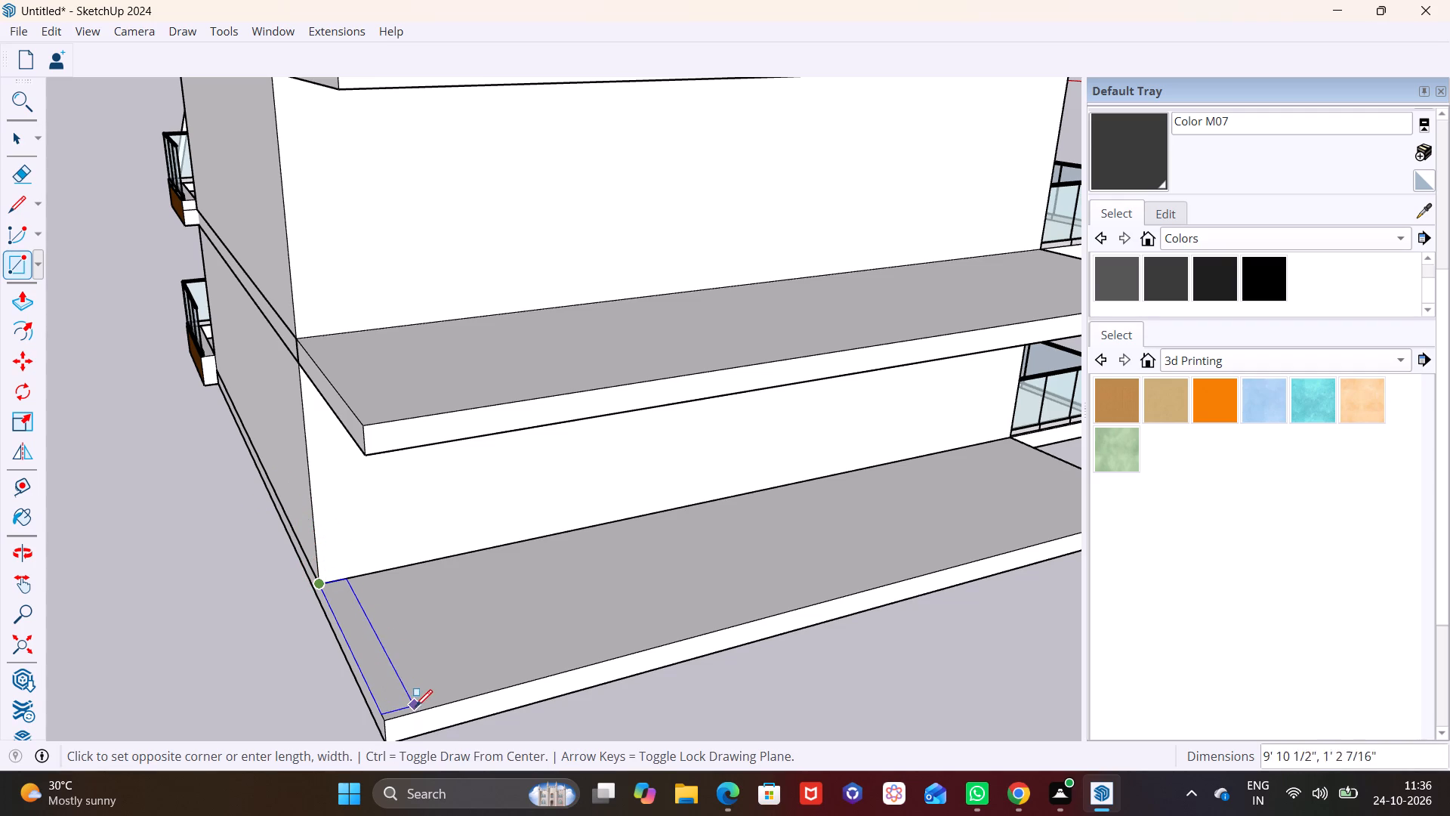
pyautogui.click(418, 710)
# Push/Pull the end strip up about 16' 9", past the first projecting slab, as an end wall.
pyautogui.press('space')
pyautogui.click(374, 673)
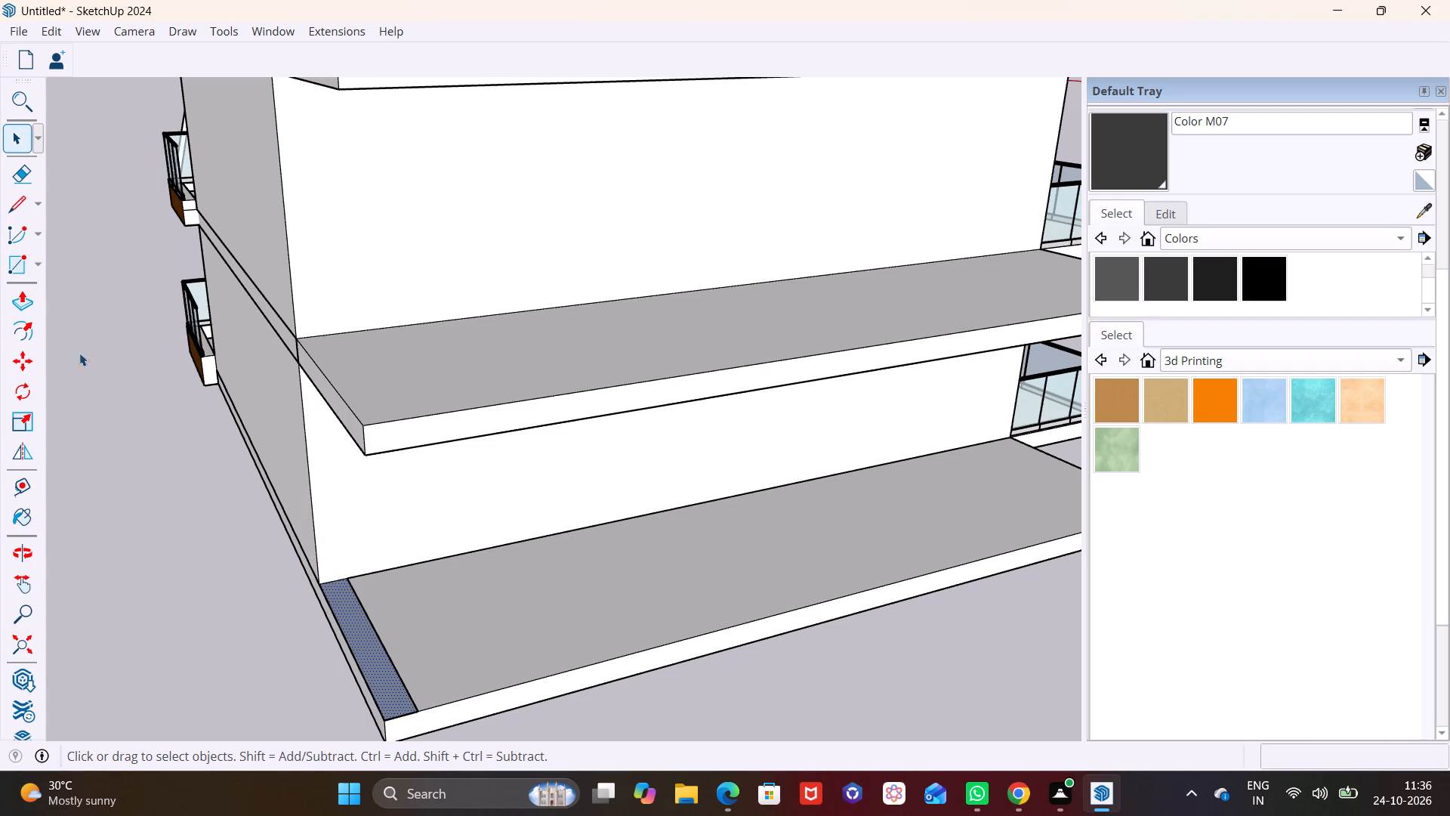
pyautogui.click(8, 299)
pyautogui.moveTo(378, 669); pyautogui.dragTo(296, 233)
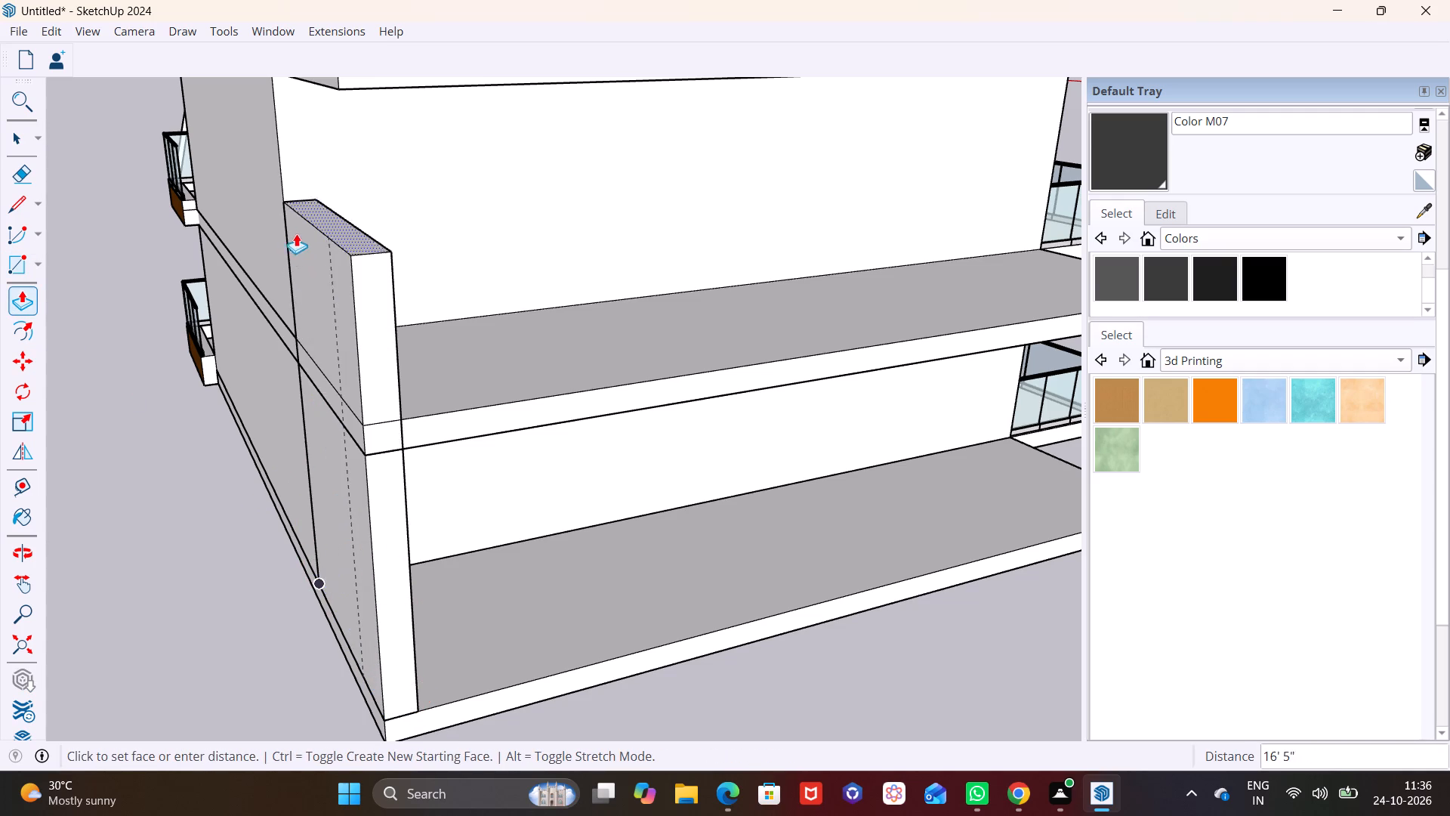
pyautogui.moveTo(296, 233); pyautogui.dragTo(294, 227)
pyautogui.scroll(-6, 335, 267)
pyautogui.keyDown('shift'); pyautogui.moveTo(342, 312); pyautogui.dragTo(287, 718, button='middle'); pyautogui.keyUp('shift')
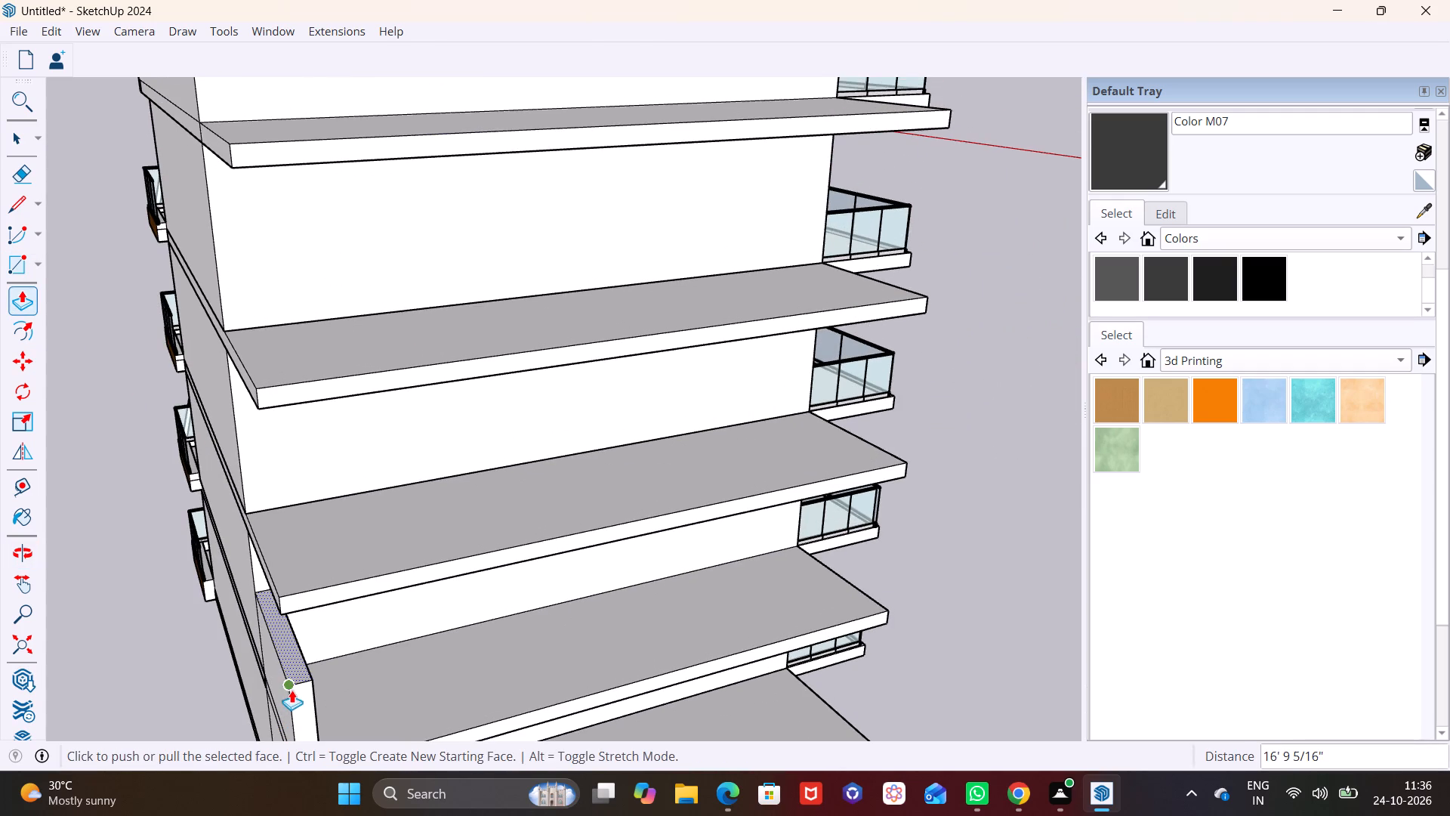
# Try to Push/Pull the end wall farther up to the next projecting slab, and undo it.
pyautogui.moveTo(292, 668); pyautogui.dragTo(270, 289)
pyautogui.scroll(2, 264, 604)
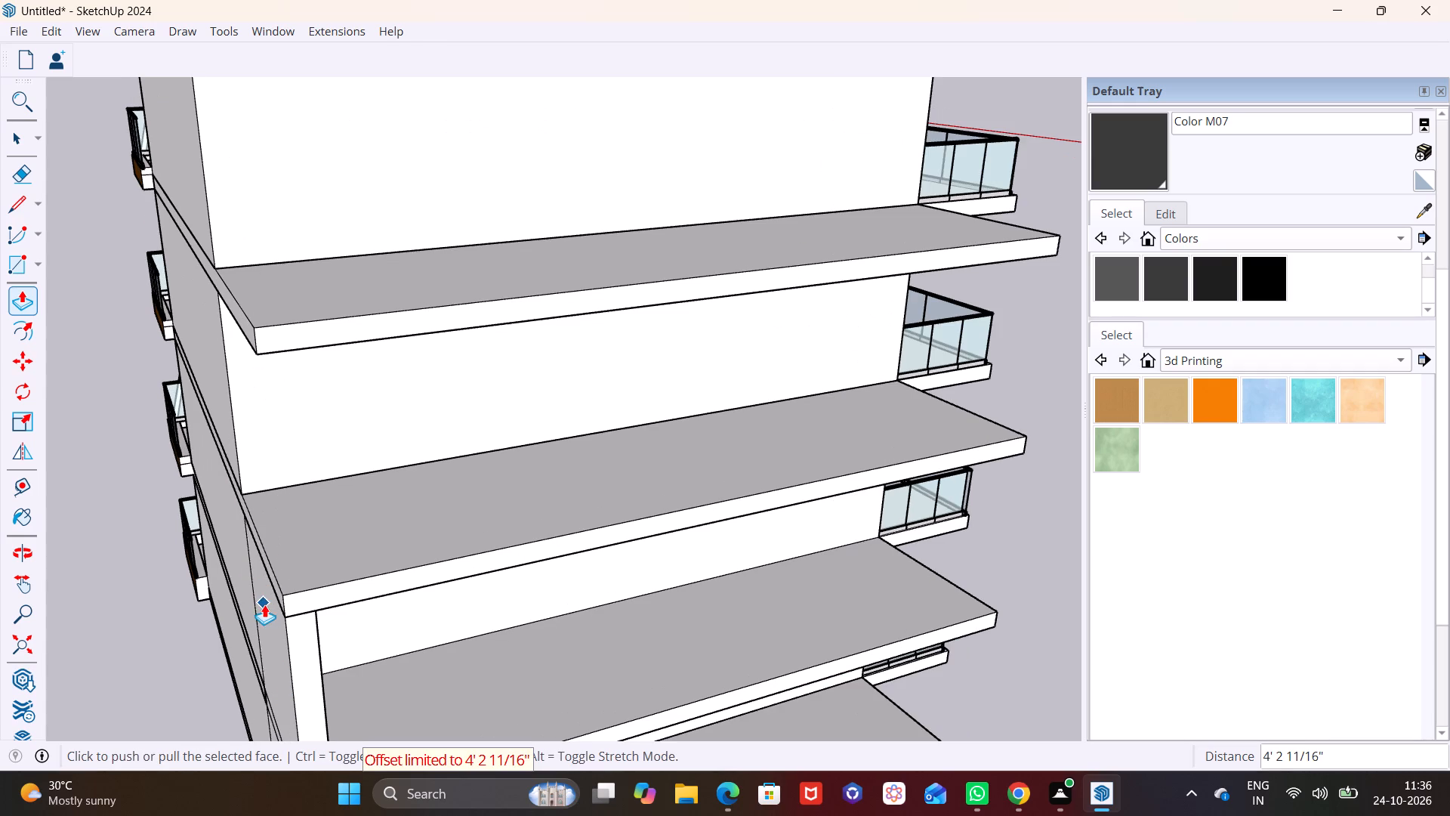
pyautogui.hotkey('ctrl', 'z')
# Push/Pull the end wall up 4' 2 11/16" to the next projecting slab, and continue it upward past the slabs above.
pyautogui.keyDown('shift'); pyautogui.moveTo(272, 628); pyautogui.dragTo(268, 591, button='middle'); pyautogui.keyUp('shift')
pyautogui.moveTo(291, 629); pyautogui.dragTo(292, 454)
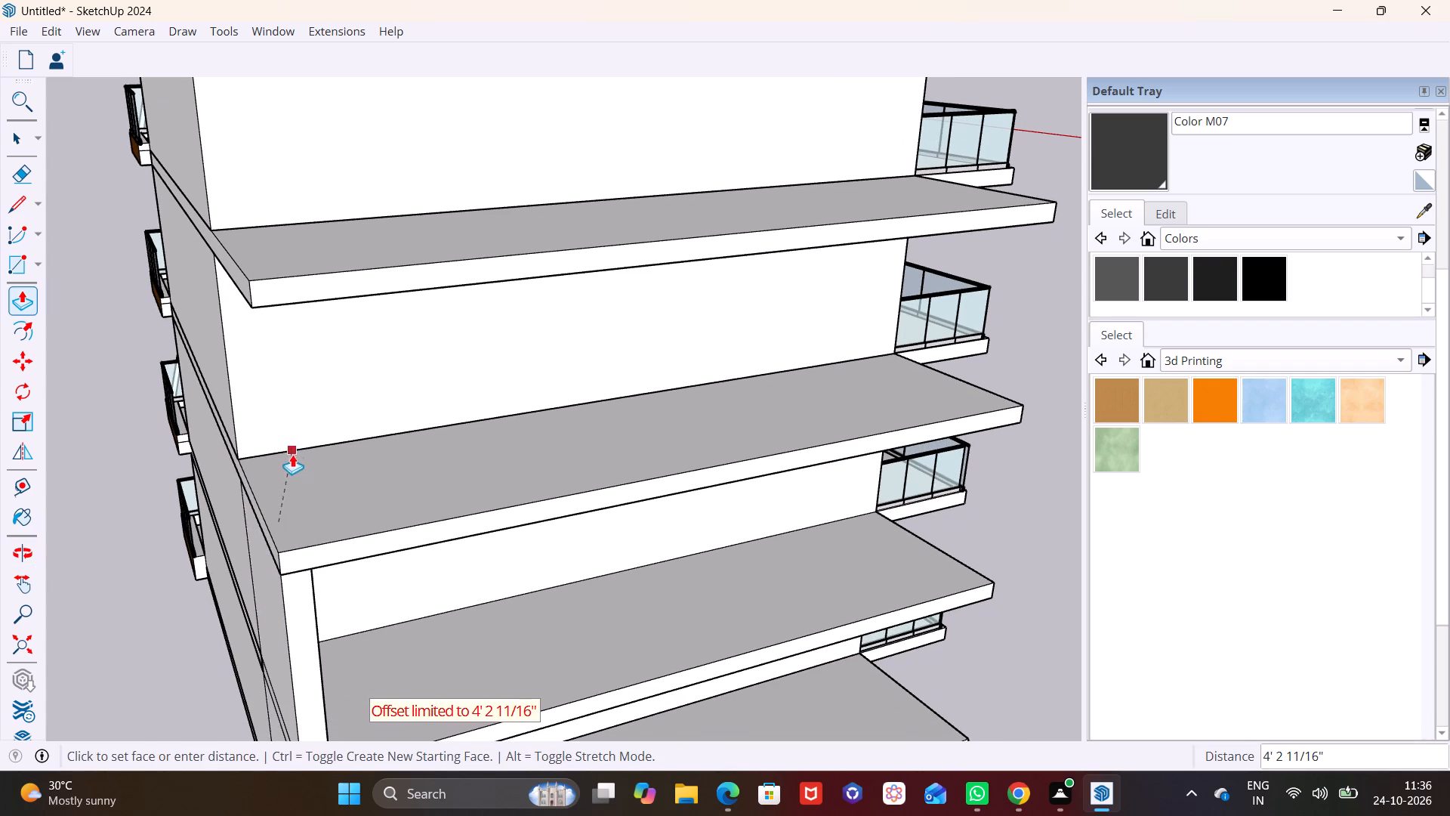
pyautogui.moveTo(292, 454); pyautogui.dragTo(294, 435)
pyautogui.moveTo(278, 518); pyautogui.dragTo(254, 168)
pyautogui.scroll(-3, 251, 205)
pyautogui.keyDown('shift'); pyautogui.moveTo(279, 266); pyautogui.dragTo(291, 666, button='middle'); pyautogui.keyUp('shift')
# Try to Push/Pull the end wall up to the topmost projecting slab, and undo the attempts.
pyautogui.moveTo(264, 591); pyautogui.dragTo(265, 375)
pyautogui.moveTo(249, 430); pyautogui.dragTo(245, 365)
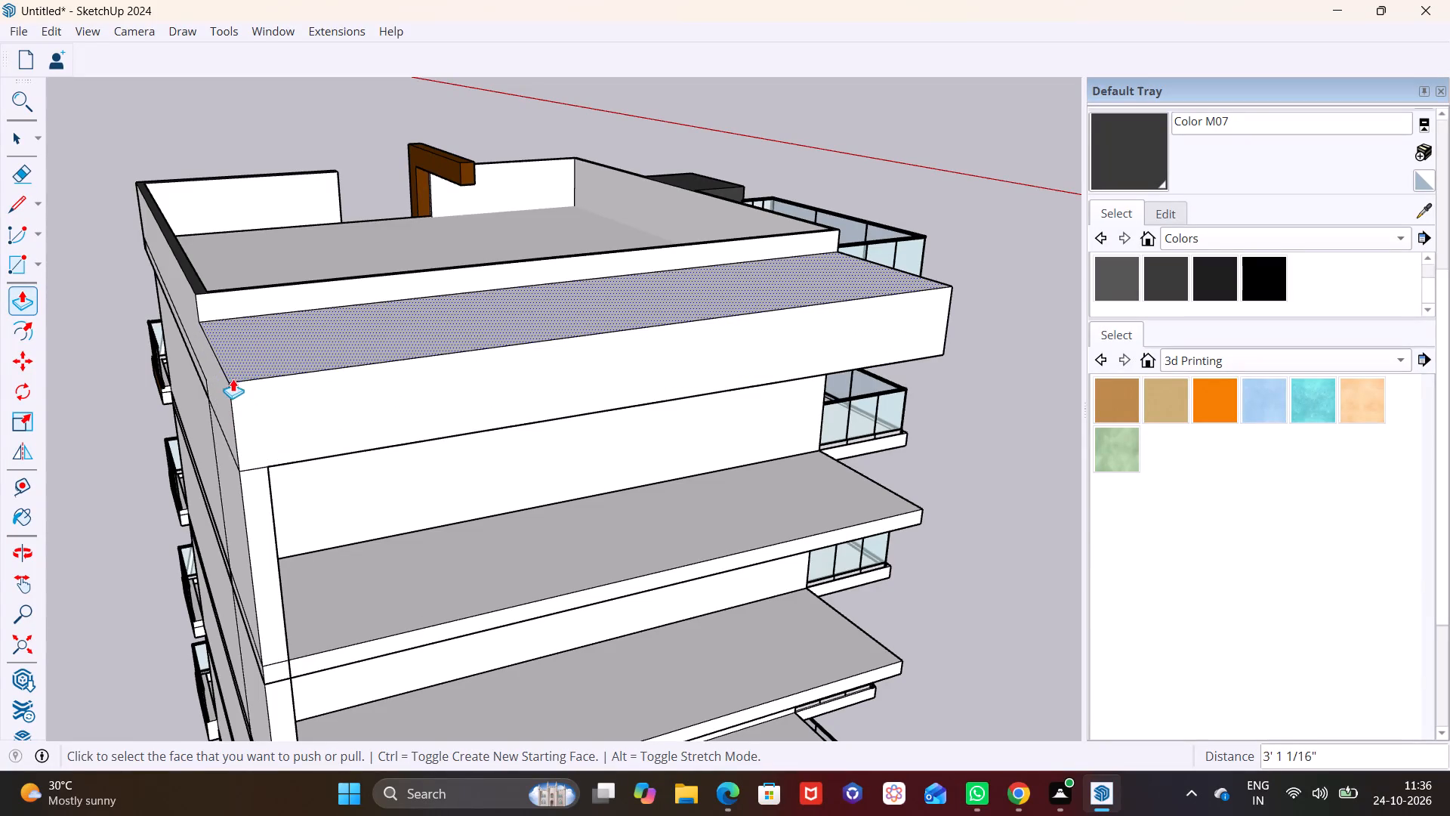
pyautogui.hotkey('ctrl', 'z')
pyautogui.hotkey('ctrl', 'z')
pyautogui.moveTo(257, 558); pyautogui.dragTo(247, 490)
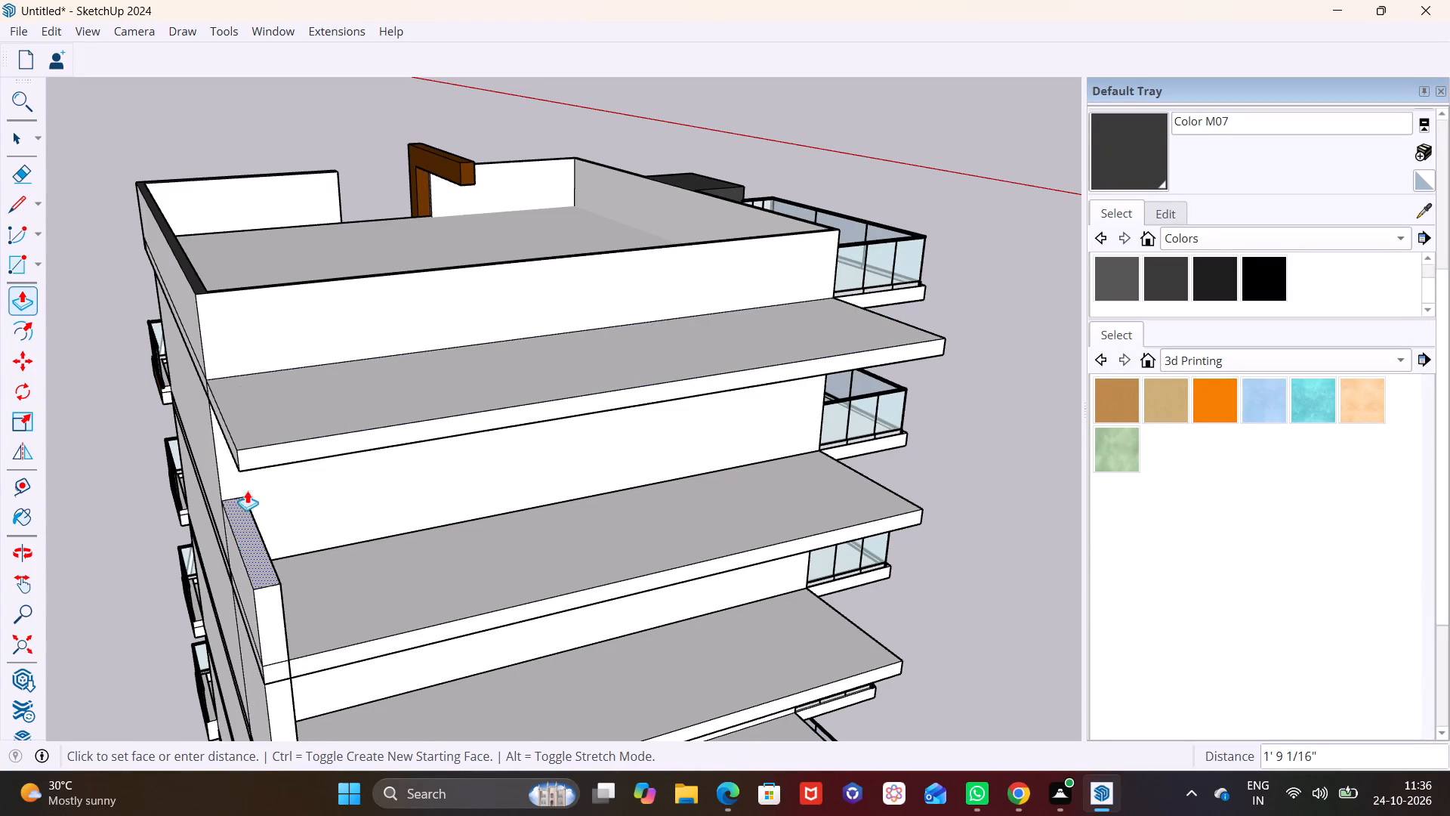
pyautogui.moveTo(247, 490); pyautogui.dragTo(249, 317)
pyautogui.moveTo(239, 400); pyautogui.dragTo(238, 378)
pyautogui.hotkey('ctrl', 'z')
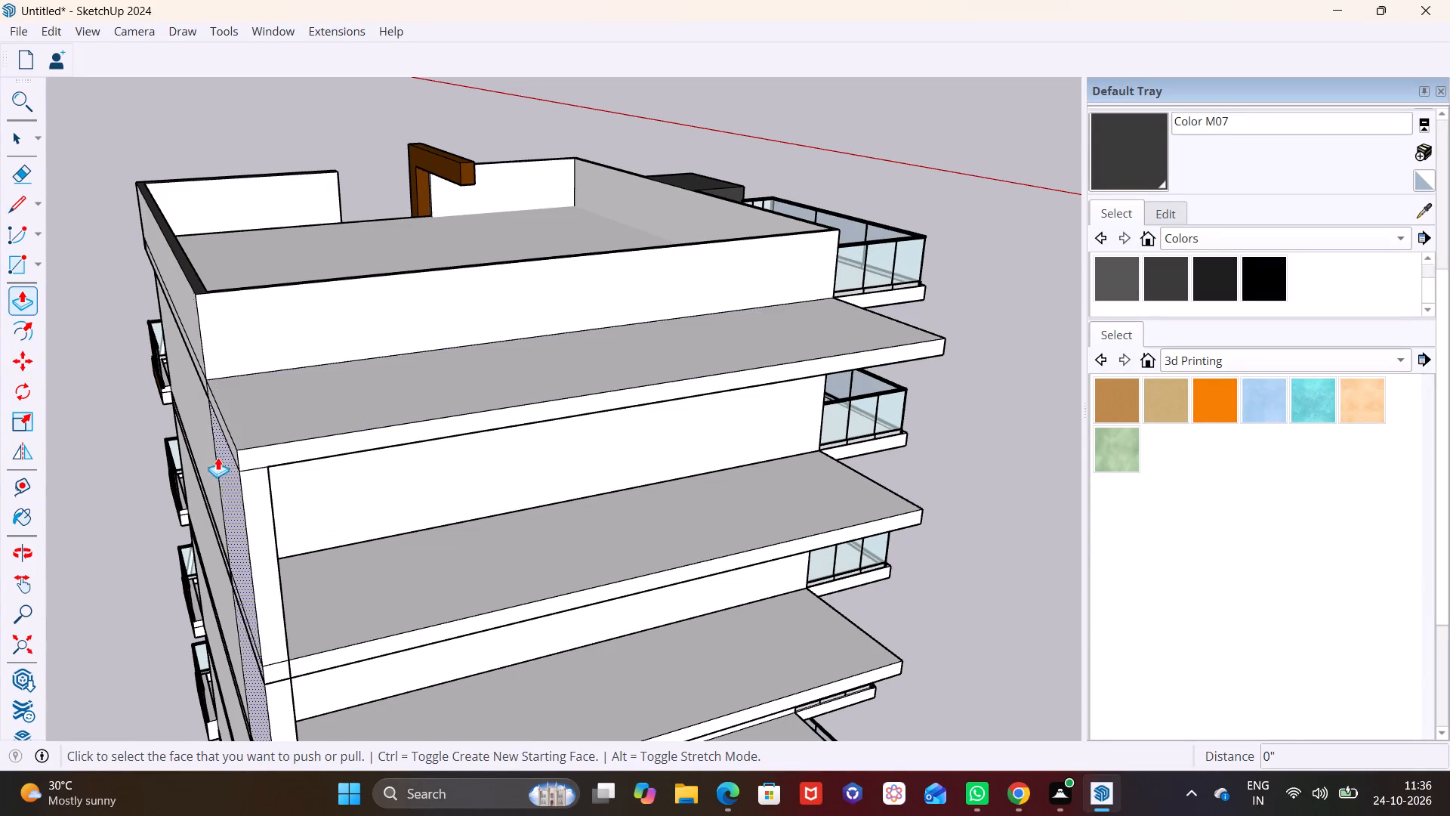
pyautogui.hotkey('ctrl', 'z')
# Push/Pull the end wall up 6' 9 1/16" to meet the topmost projecting slab below the roof parapet.
pyautogui.moveTo(251, 561); pyautogui.dragTo(247, 289)
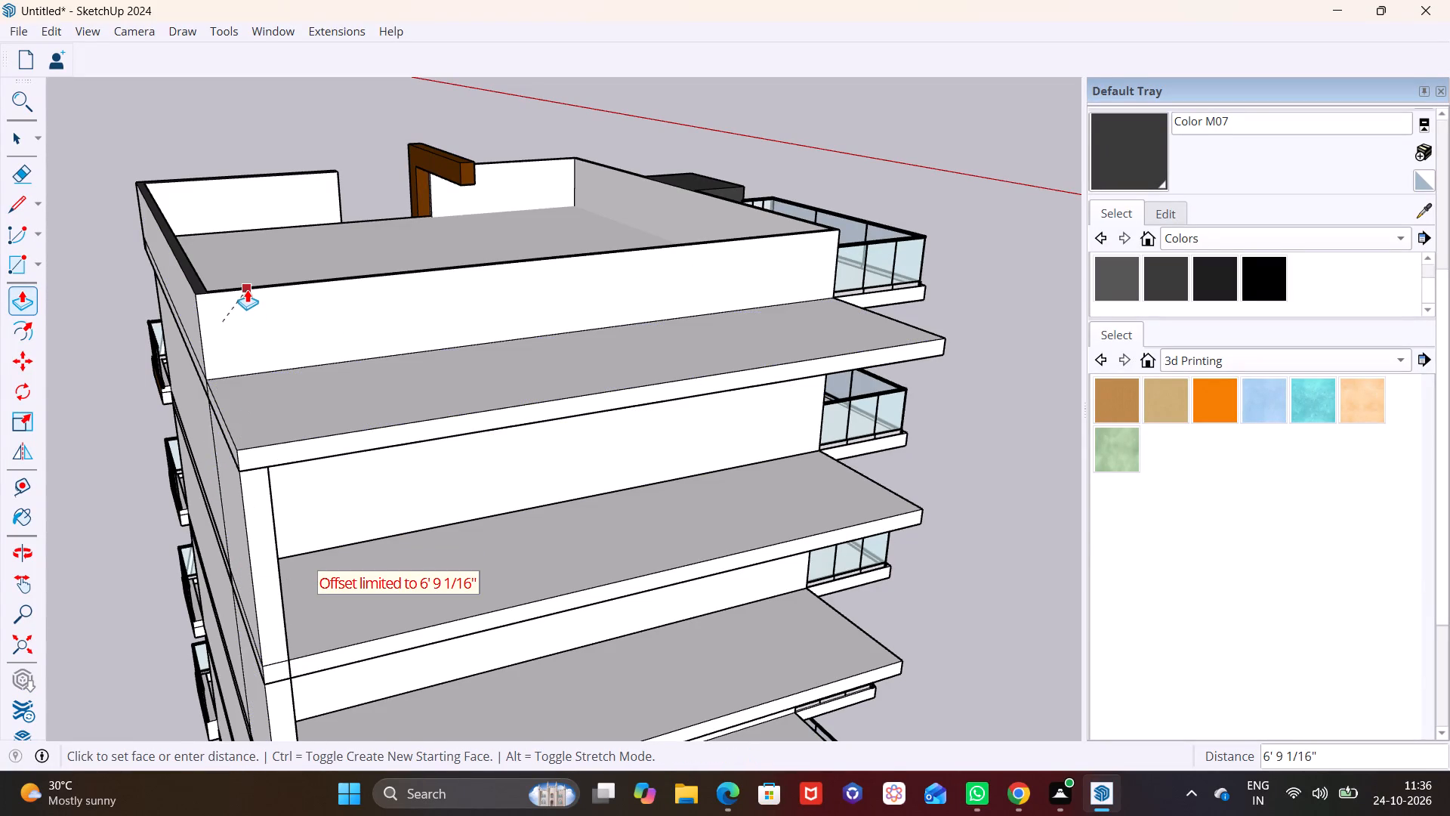
pyautogui.moveTo(240, 432); pyautogui.dragTo(377, 340, button='middle')
pyautogui.scroll(-1, 463, 320)
pyautogui.press('space')
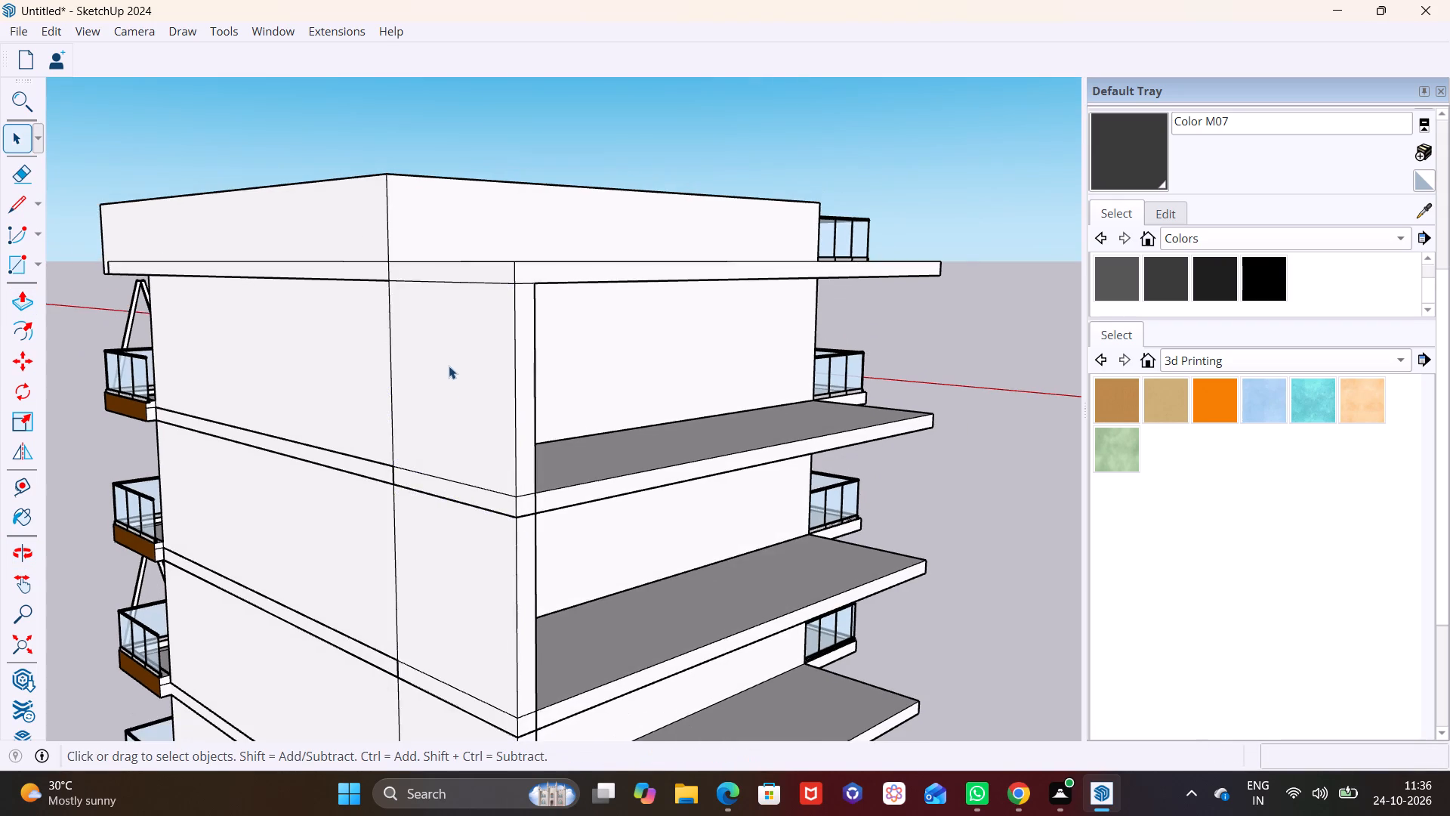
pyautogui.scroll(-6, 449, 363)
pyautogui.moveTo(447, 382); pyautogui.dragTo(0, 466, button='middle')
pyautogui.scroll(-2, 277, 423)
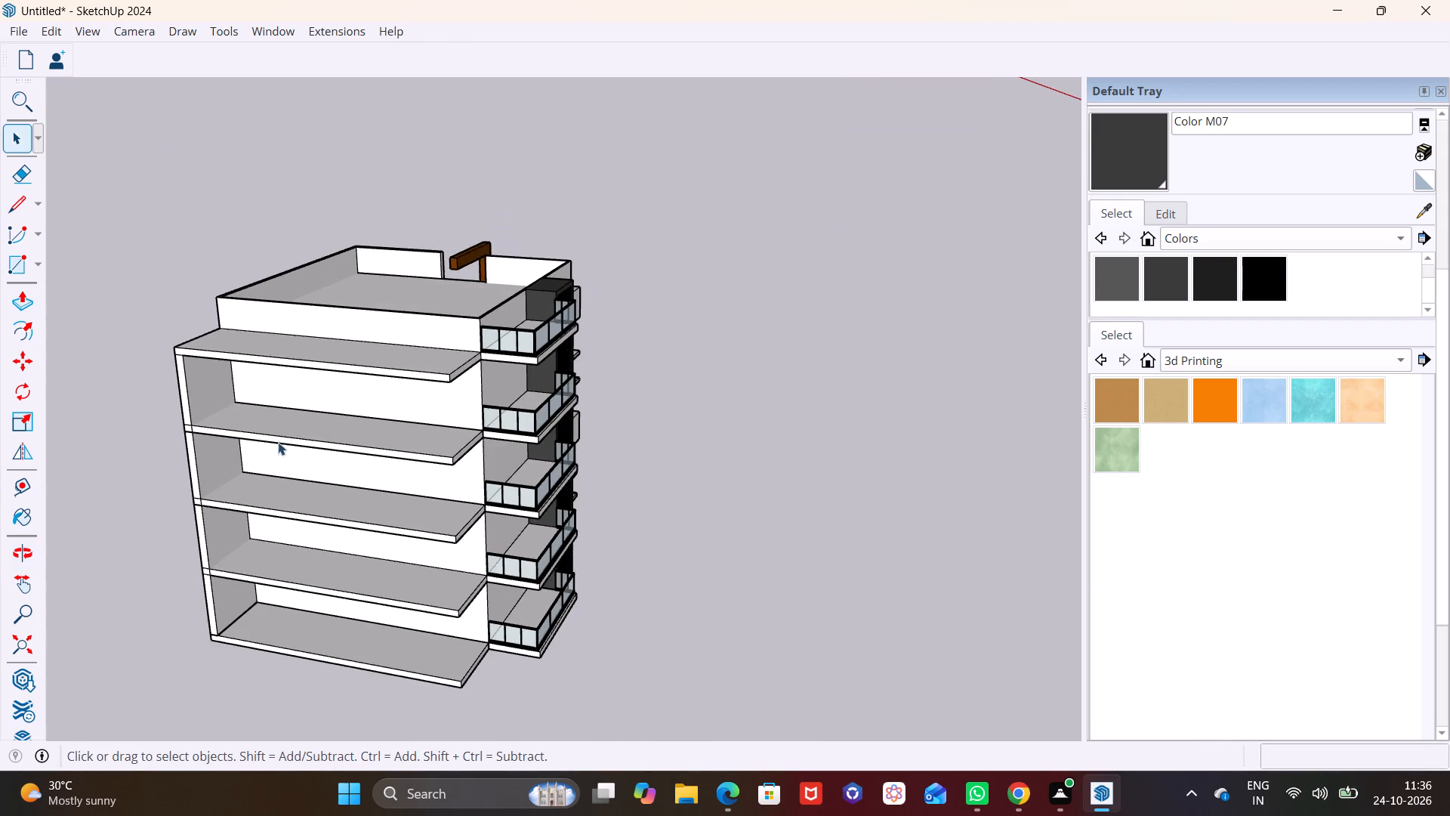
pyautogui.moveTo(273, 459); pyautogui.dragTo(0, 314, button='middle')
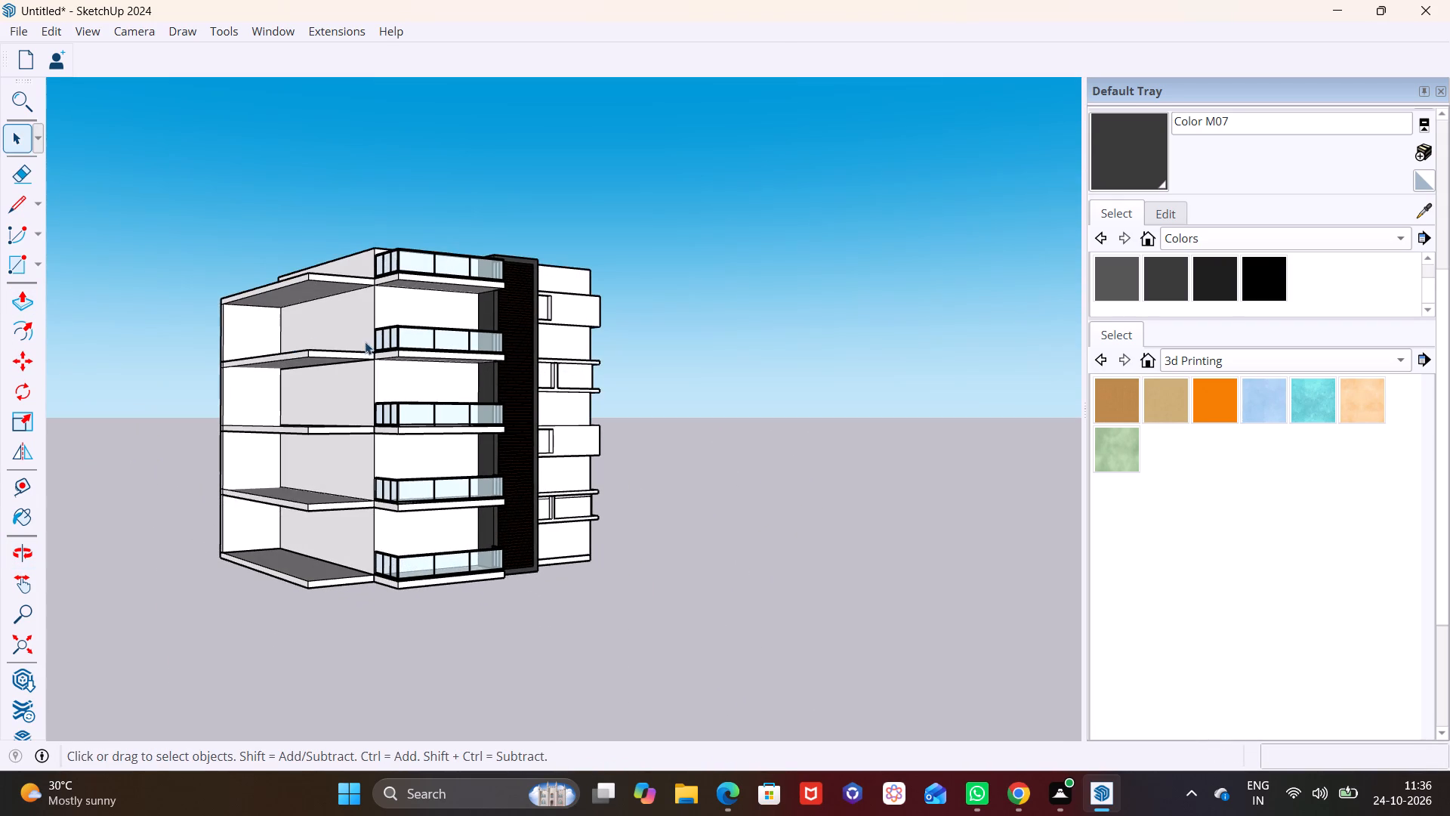
# Examine the projecting slabs, end wall and roof parapet from several sides.
pyautogui.moveTo(365, 342); pyautogui.dragTo(96, 369, button='middle')
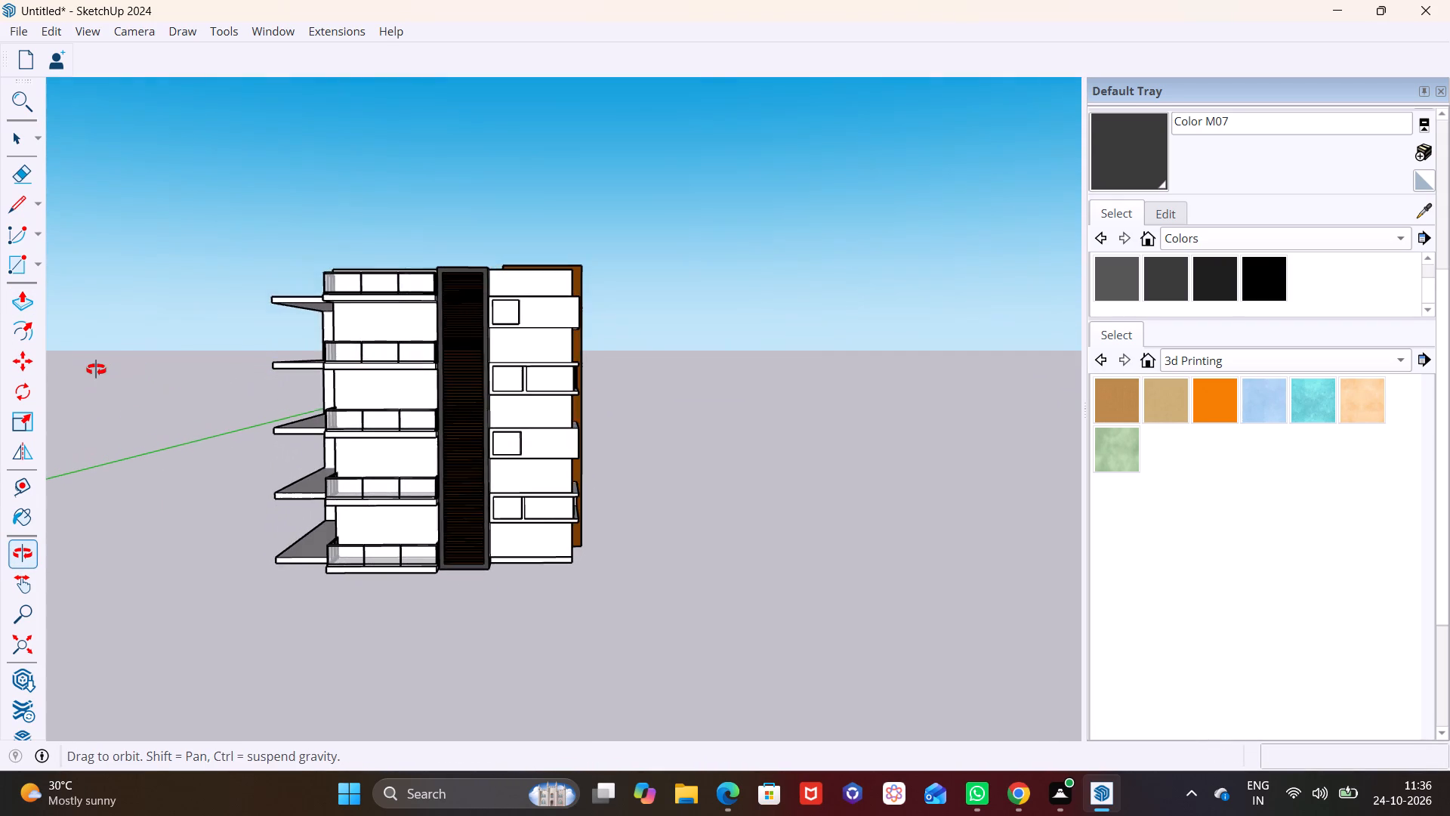
pyautogui.moveTo(96, 369); pyautogui.dragTo(91, 370, button='middle')
pyautogui.scroll(9, 363, 444)
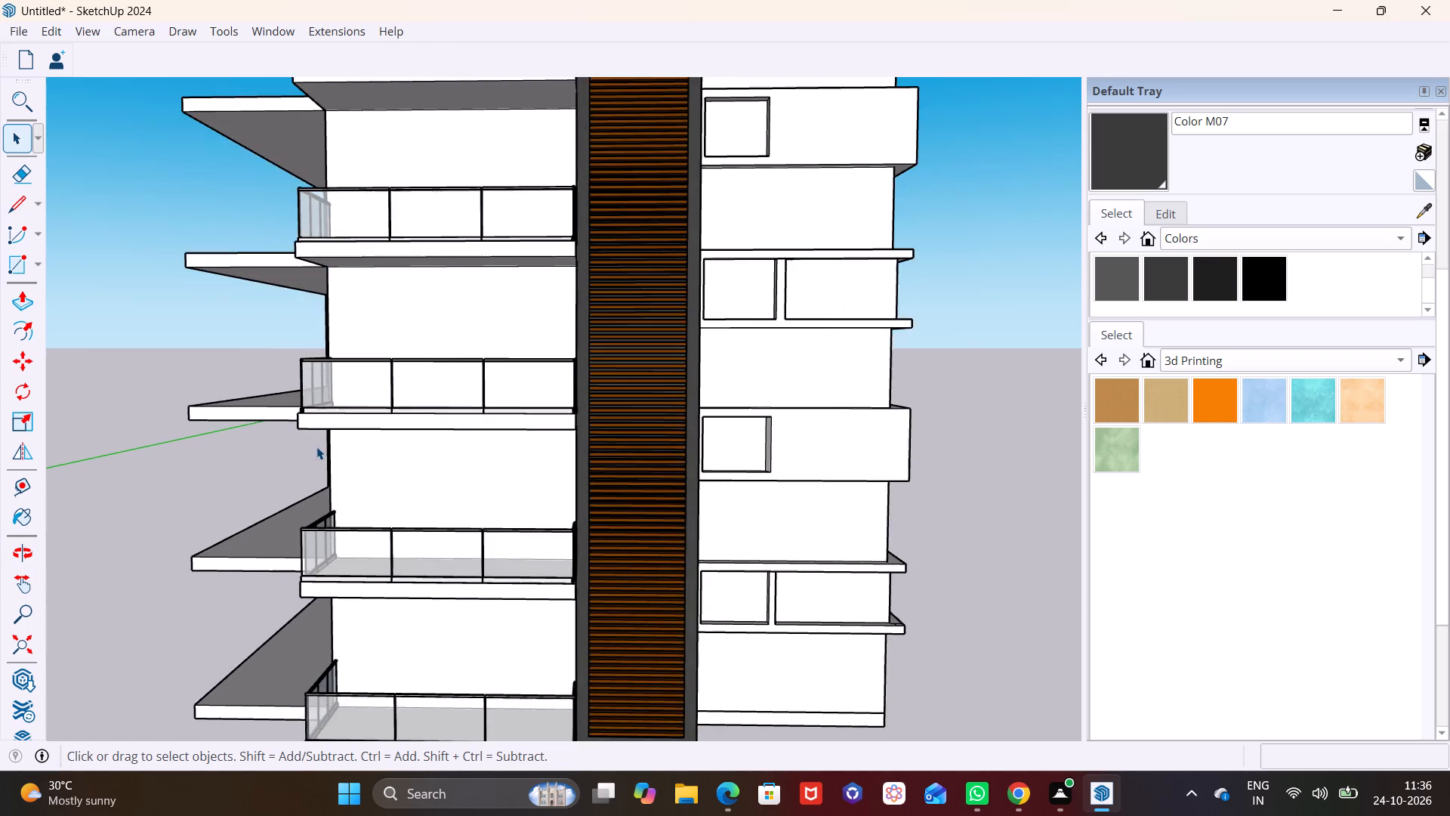
pyautogui.scroll(1, 316, 447)
pyautogui.moveTo(297, 447); pyautogui.dragTo(259, 438, button='middle')
pyautogui.moveTo(273, 465); pyautogui.dragTo(690, 560, button='middle')
pyautogui.scroll(-2, 471, 522)
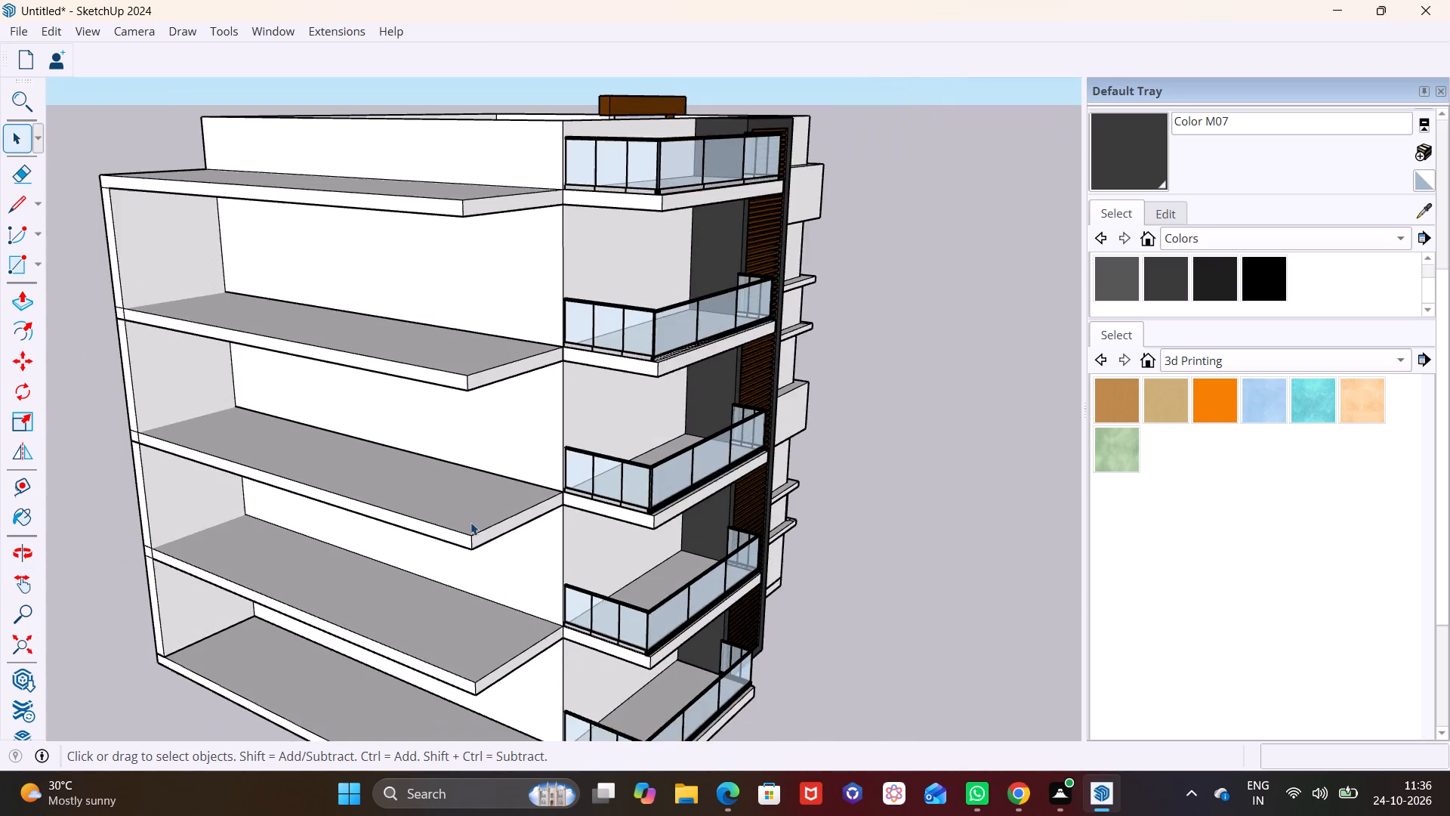
pyautogui.scroll(-7, 470, 522)
pyautogui.scroll(3, 400, 419)
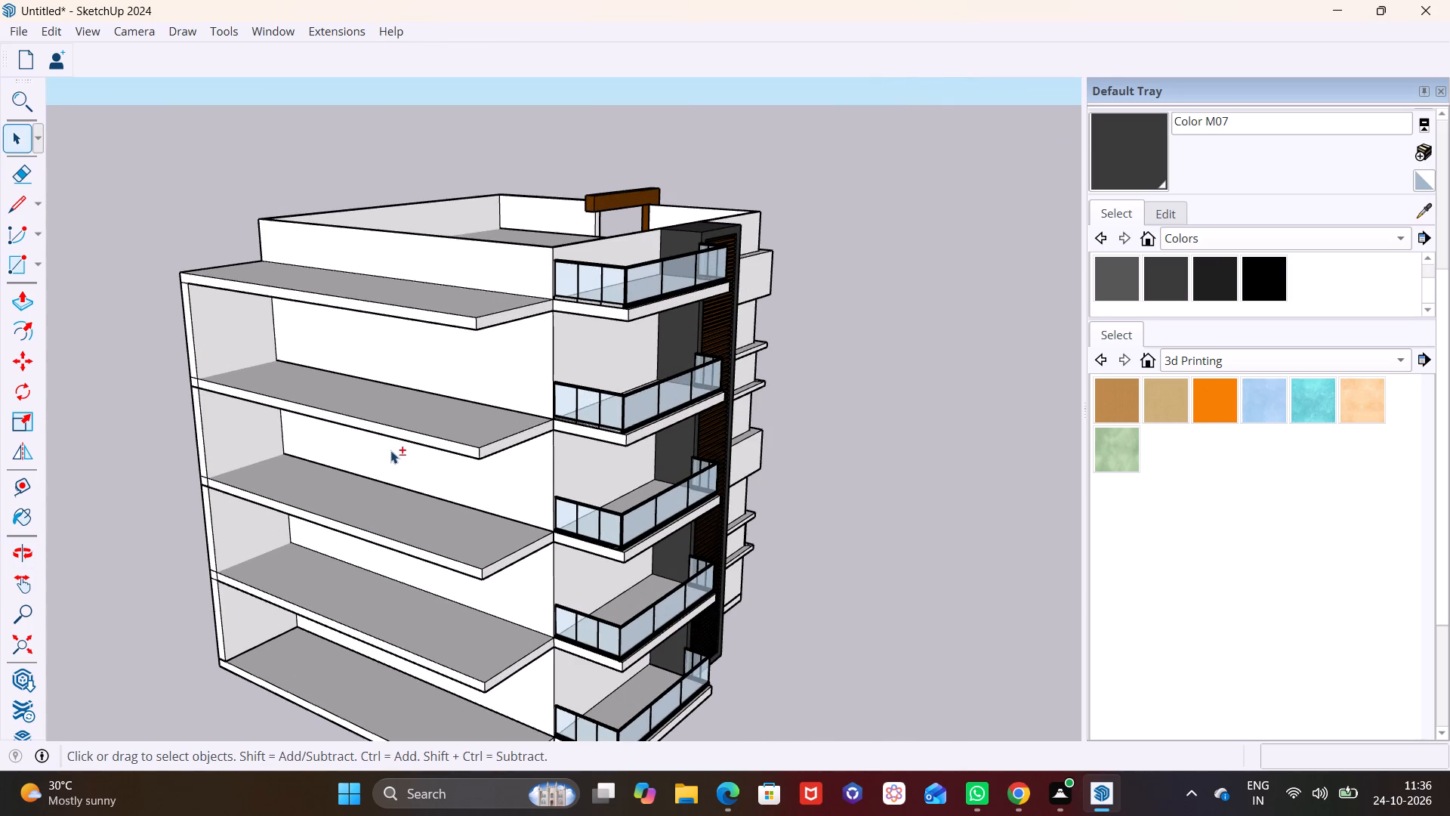
pyautogui.keyDown('shift'); pyautogui.scroll(3, 384, 449); pyautogui.keyUp('shift')
pyautogui.moveTo(376, 453); pyautogui.dragTo(306, 408, button='middle')
pyautogui.scroll(-2, 292, 462)
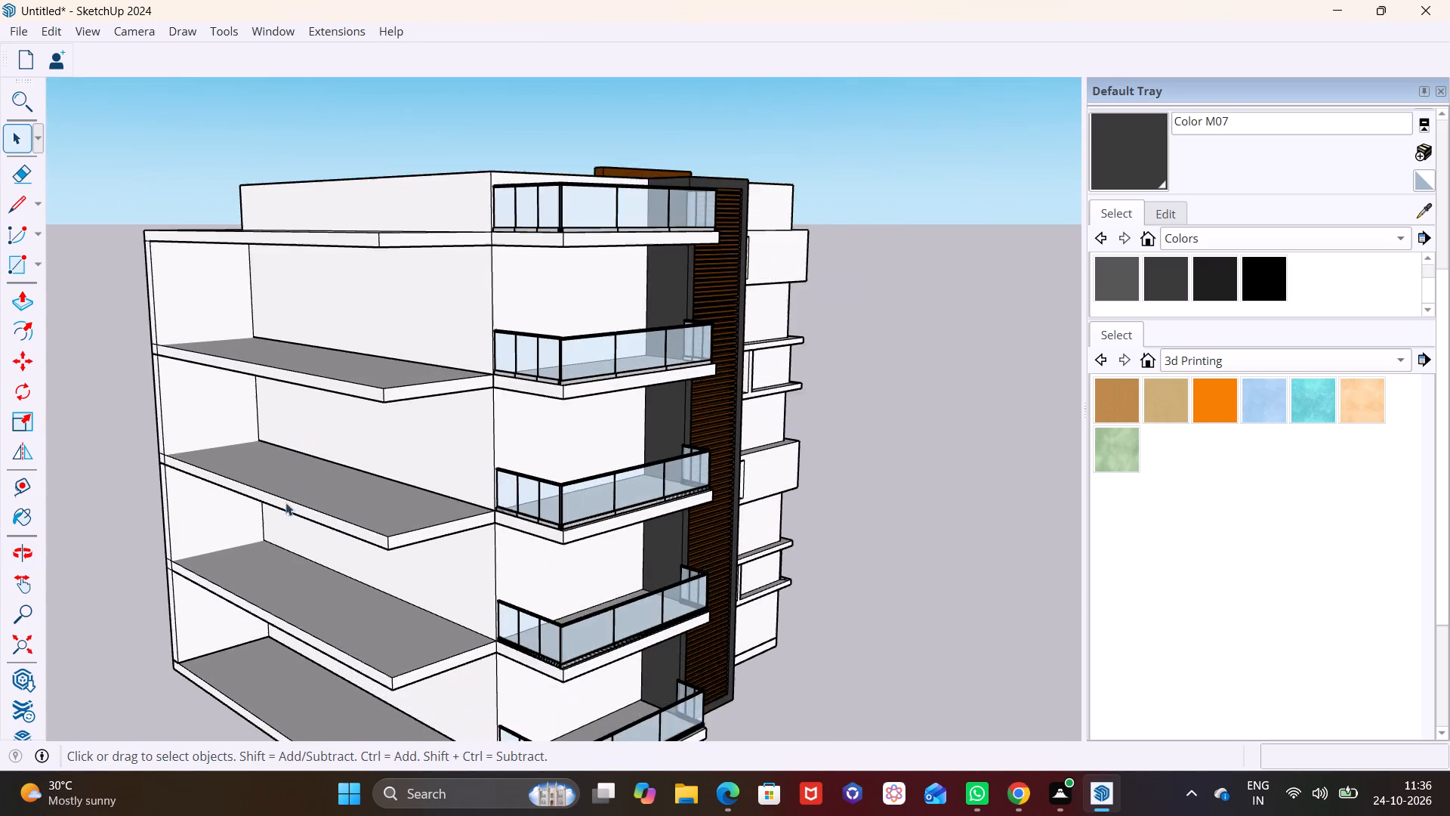
pyautogui.scroll(-3, 285, 502)
# Push/Pull the outer parapet face above the topmost projecting slab out 10' 3" to the slab's edge.
pyautogui.moveTo(330, 310); pyautogui.dragTo(338, 494, button='middle')
pyautogui.click(391, 417)
pyautogui.click(25, 297)
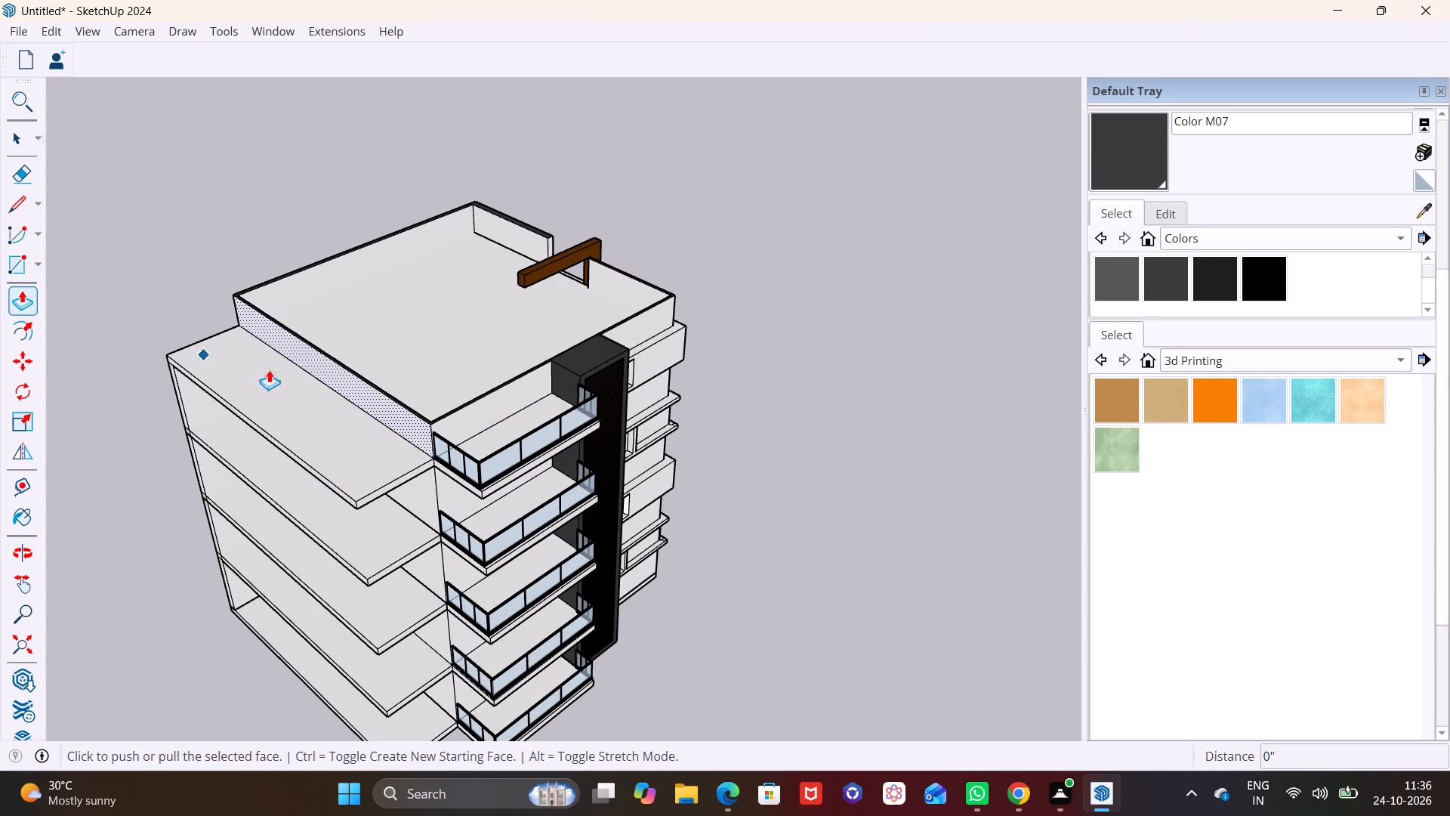
pyautogui.click(361, 388)
pyautogui.click(341, 497)
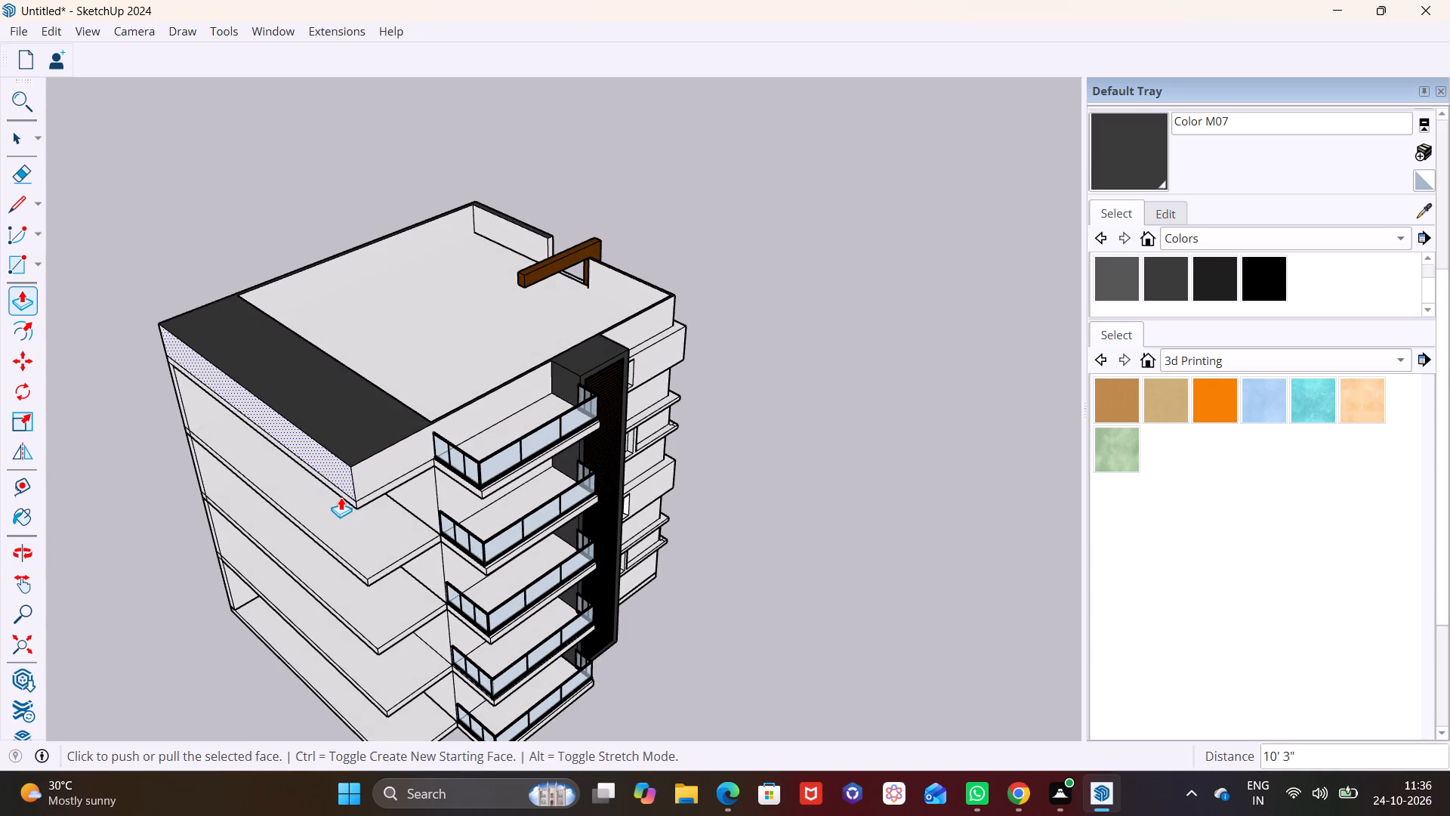
# Push/Pull the thickened parapet's inner face back toward the outer edge, leaving only a thin parapet wall.
pyautogui.moveTo(399, 414); pyautogui.dragTo(105, 448, button='middle')
pyautogui.scroll(8, 366, 314)
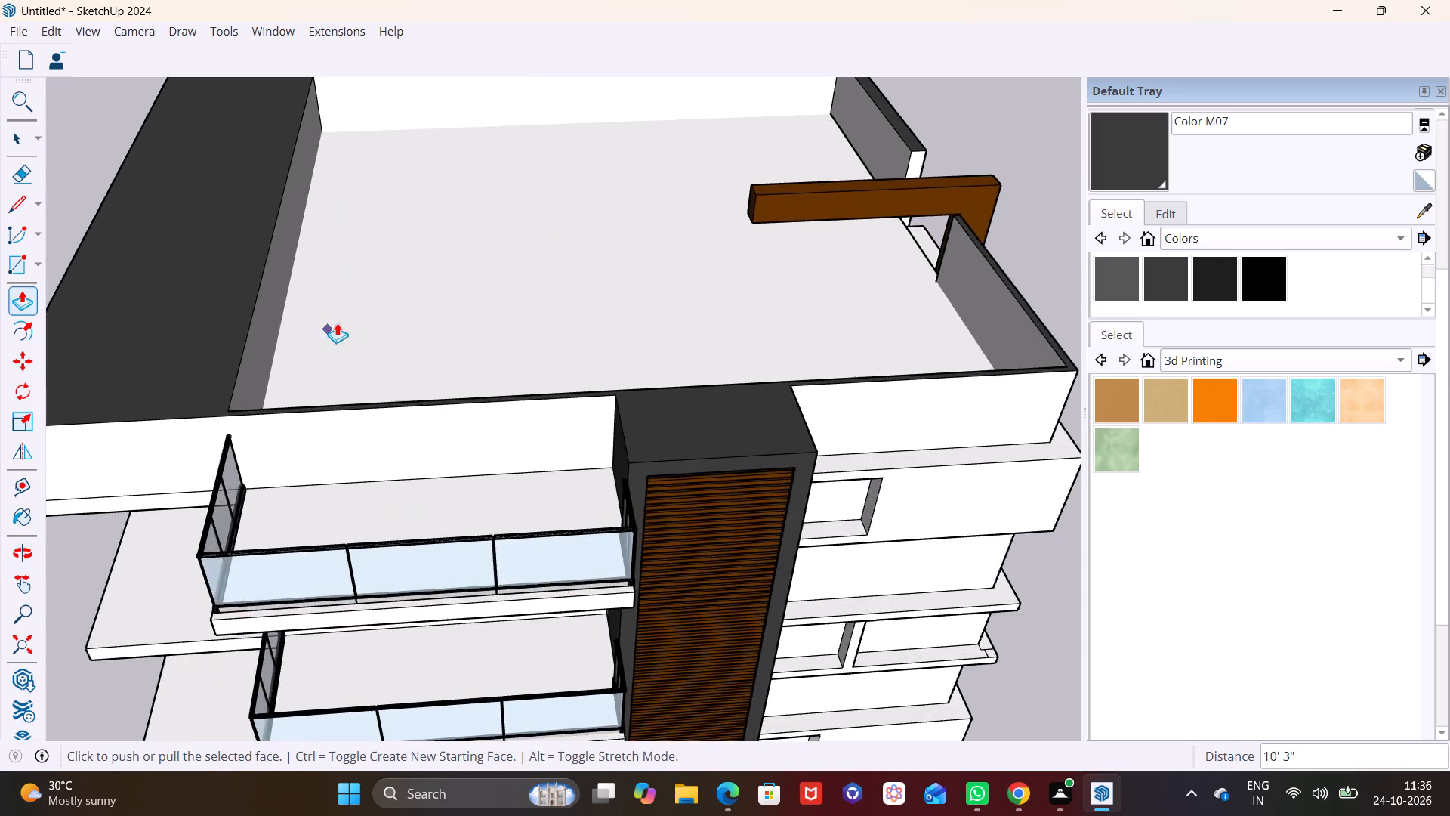
pyautogui.keyDown('shift'); pyautogui.moveTo(337, 323); pyautogui.dragTo(375, 485, button='middle'); pyautogui.keyUp('shift')
pyautogui.click(22, 140)
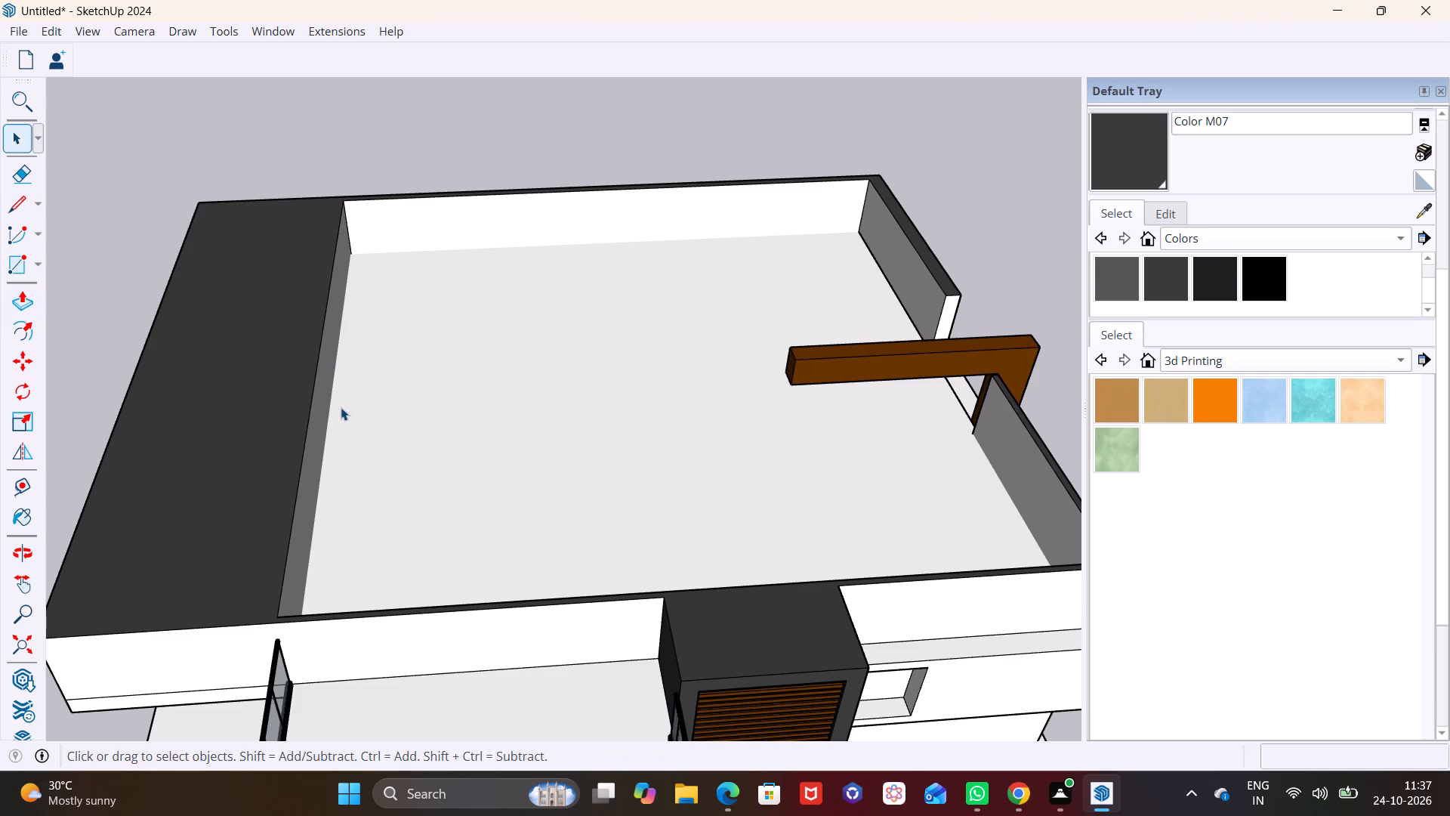
pyautogui.click(320, 422)
pyautogui.click(20, 301)
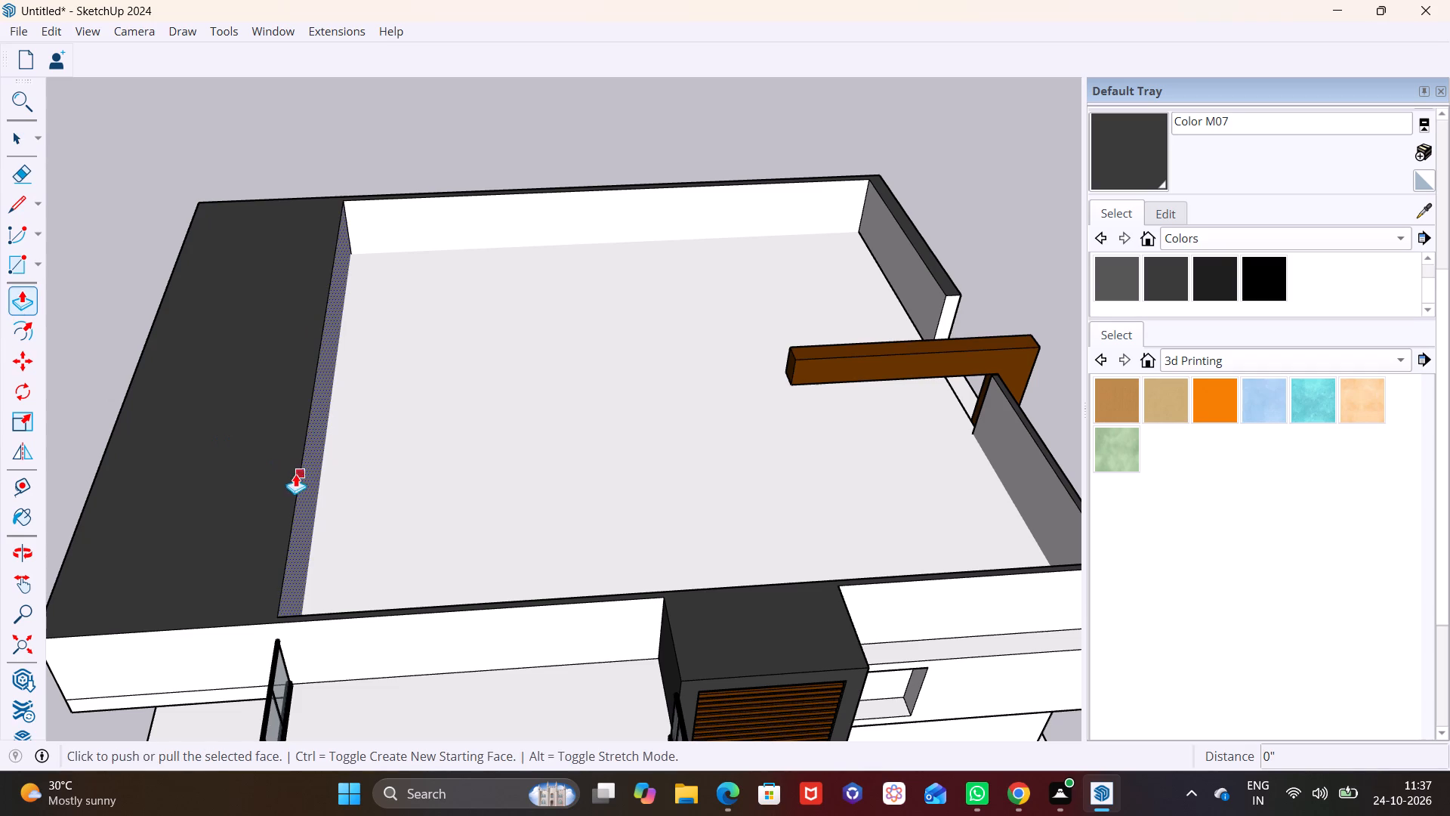
pyautogui.click(309, 496)
pyautogui.moveTo(294, 515); pyautogui.dragTo(288, 517)
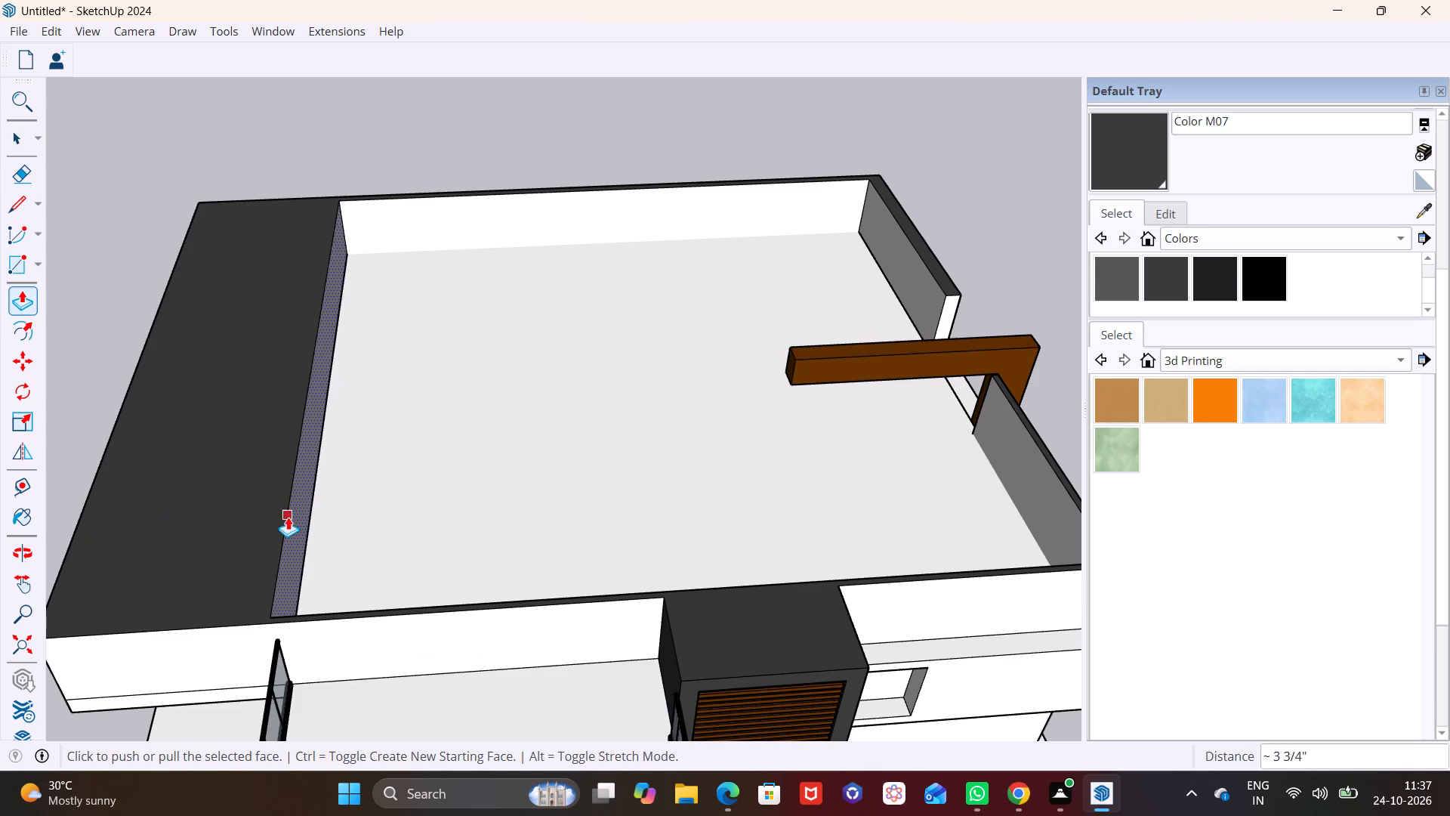
pyautogui.moveTo(288, 517); pyautogui.dragTo(177, 518)
pyautogui.moveTo(307, 524); pyautogui.dragTo(194, 513)
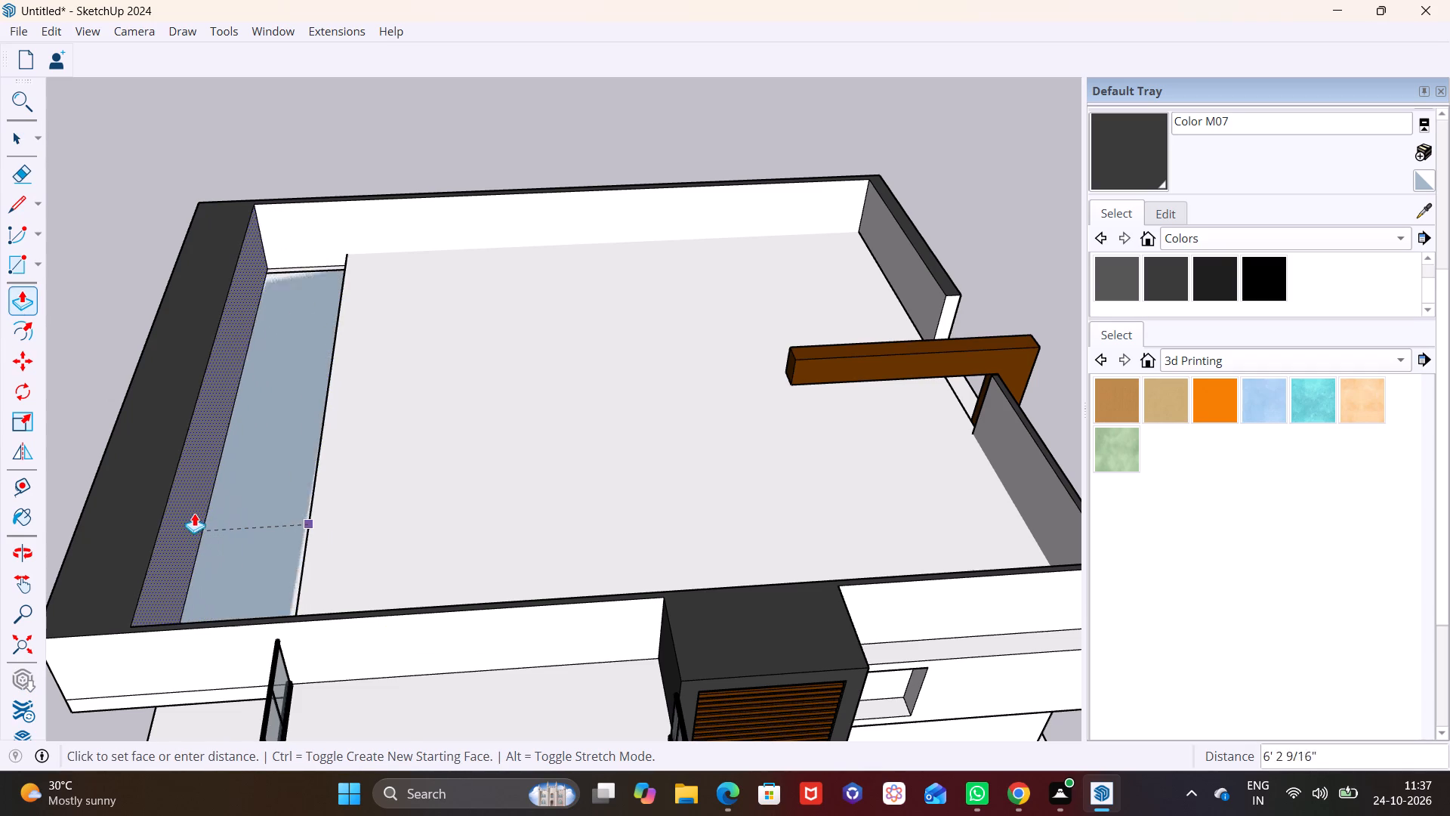
pyautogui.moveTo(194, 513); pyautogui.dragTo(158, 513)
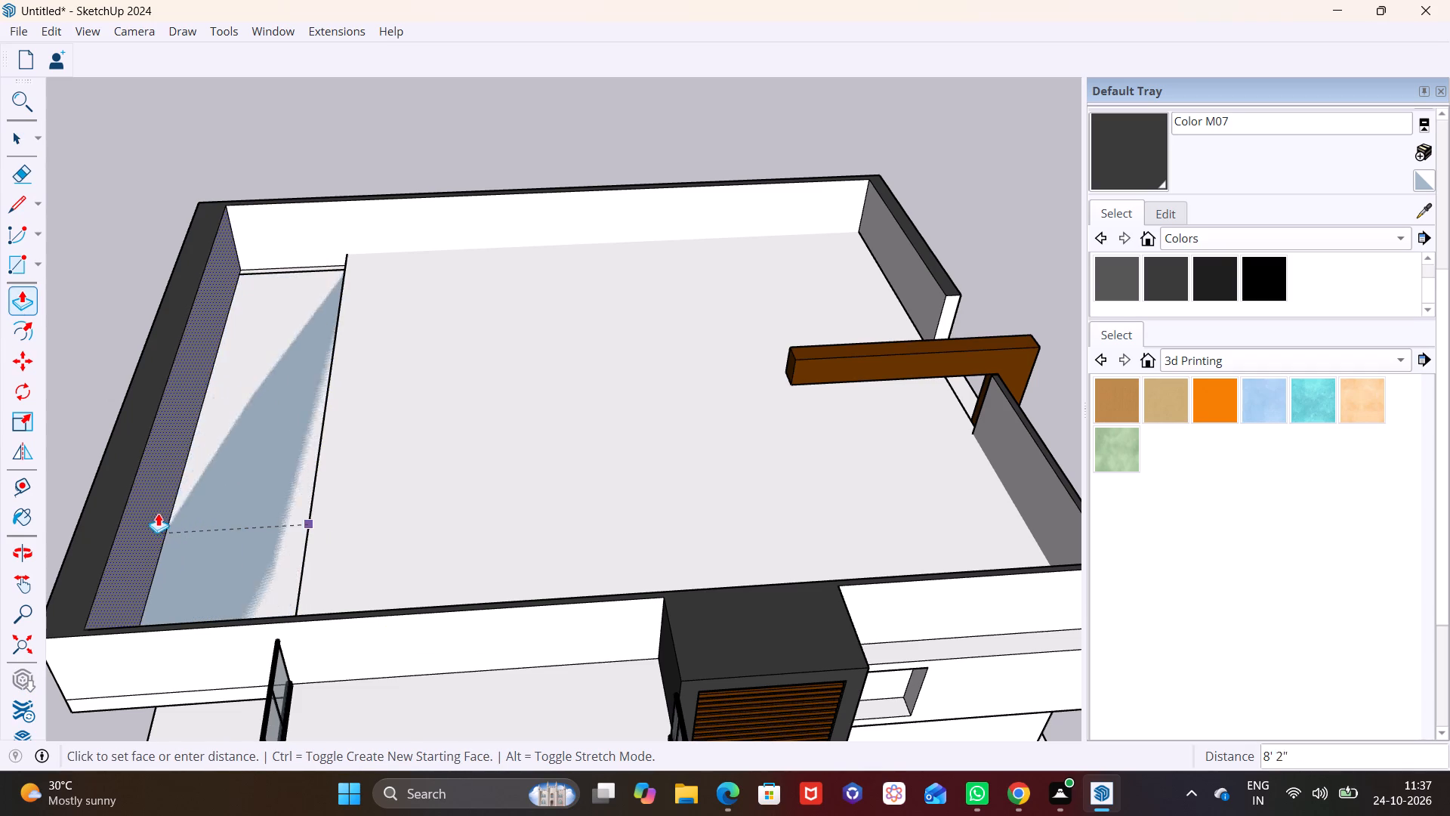
pyautogui.moveTo(158, 513); pyautogui.dragTo(150, 508)
pyautogui.click(150, 508)
pyautogui.press('space')
# Open the roof floor slab for editing and Push/Pull its exposed edge face 9' 4 3/16" toward the shifted parapet.
pyautogui.click(369, 530)
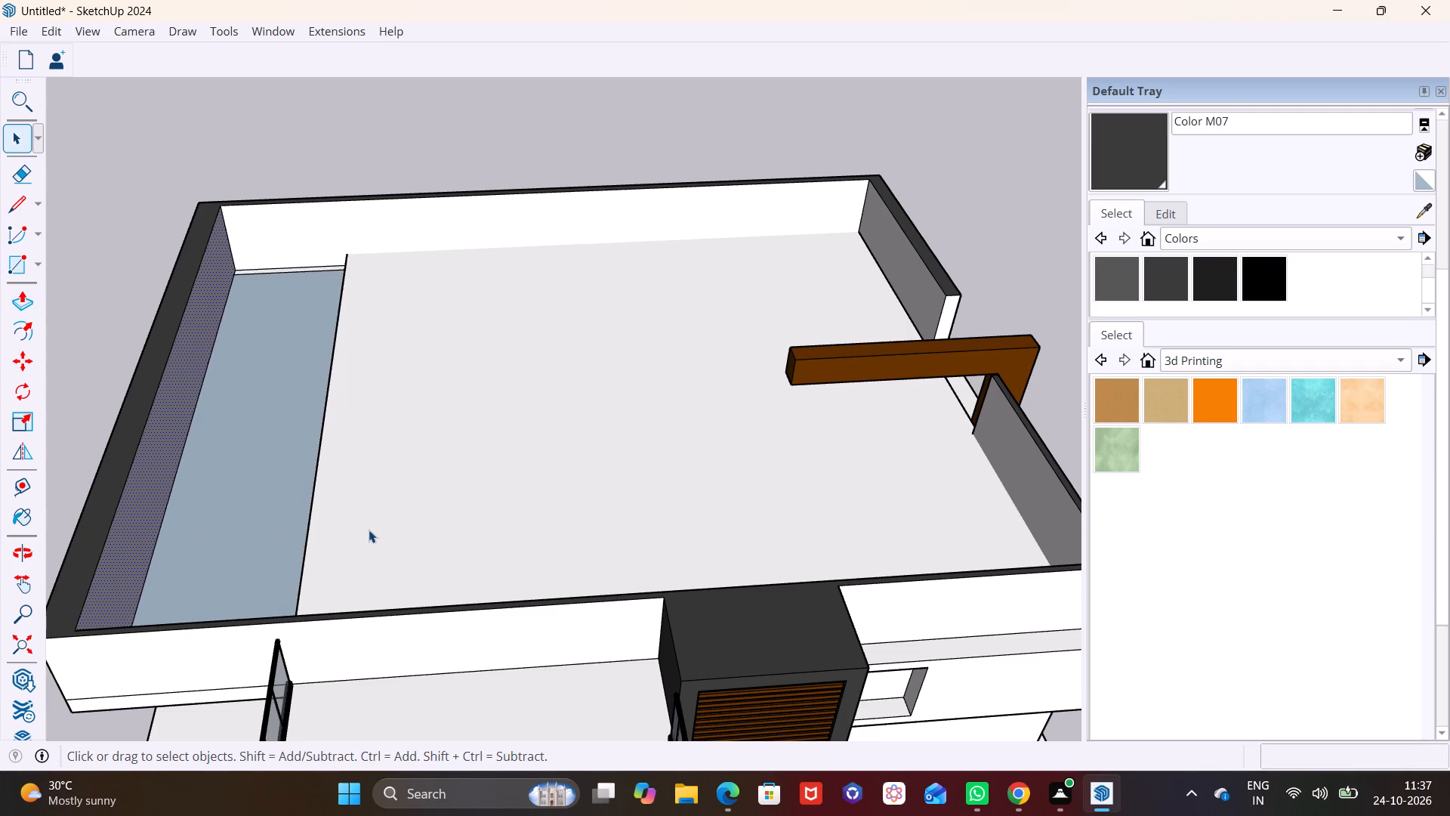
pyautogui.moveTo(295, 480); pyautogui.dragTo(509, 458, button='middle')
pyautogui.scroll(7, 454, 499)
pyautogui.moveTo(528, 535); pyautogui.dragTo(332, 531, button='middle')
pyautogui.scroll(-5, 350, 533)
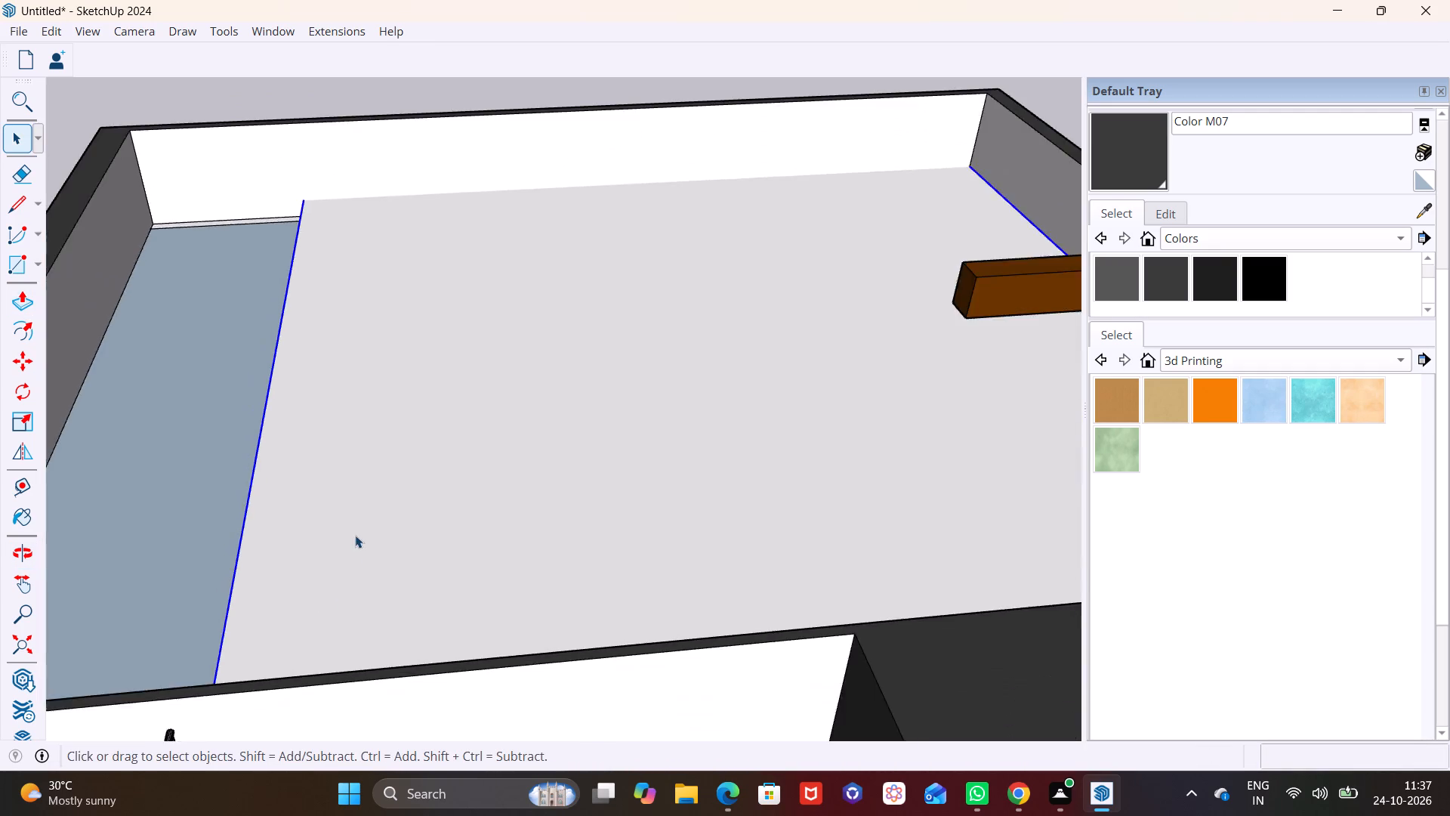
pyautogui.scroll(-2, 355, 535)
pyautogui.keyDown('shift'); pyautogui.moveTo(359, 540); pyautogui.dragTo(566, 495, button='middle'); pyautogui.keyUp('shift')
pyautogui.moveTo(533, 493); pyautogui.dragTo(655, 483, button='middle')
pyautogui.scroll(2, 623, 501)
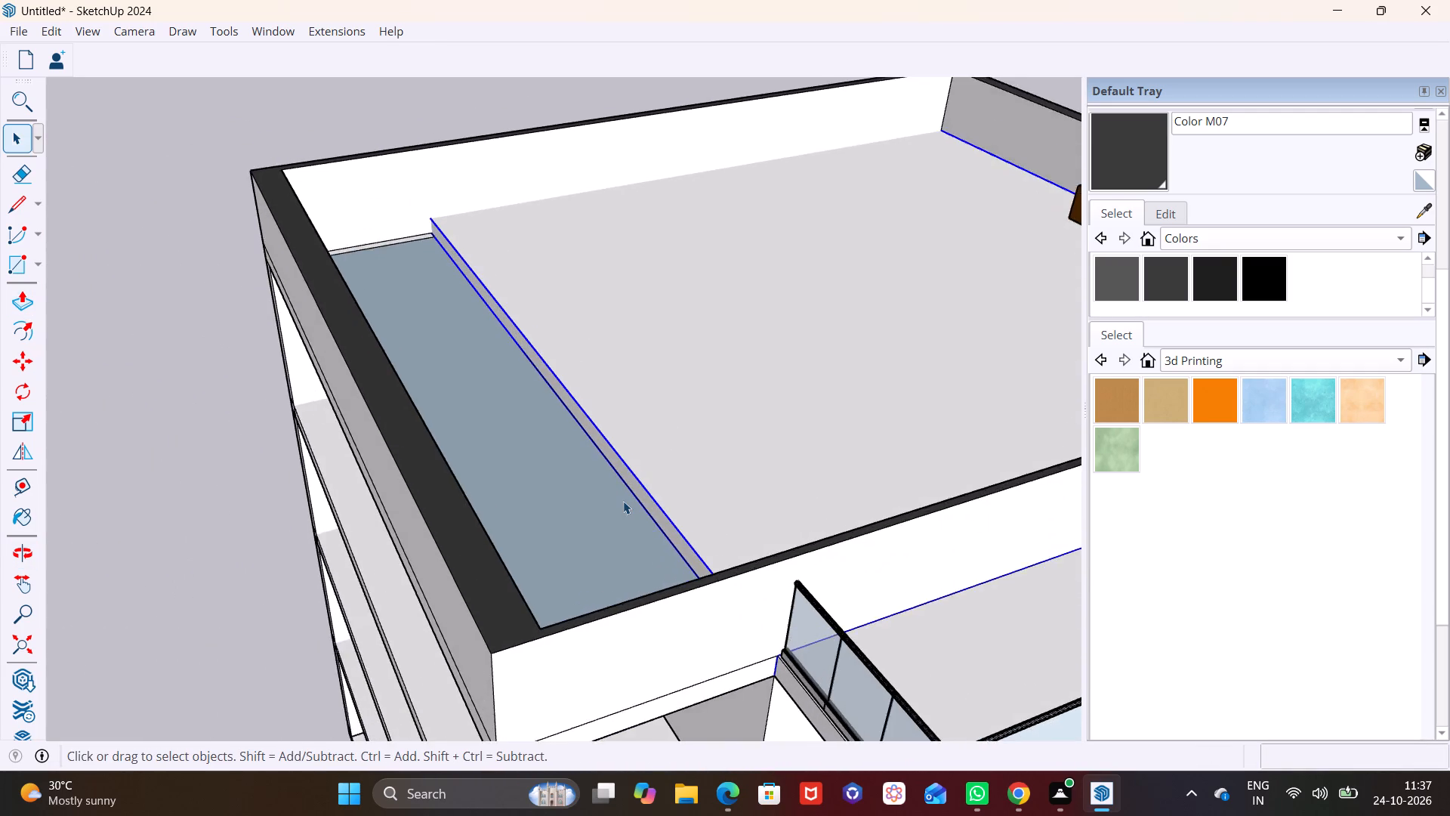
pyautogui.scroll(3, 623, 501)
pyautogui.press('space')
pyautogui.click(670, 500)
pyautogui.click(725, 480)
pyautogui.click(674, 517)
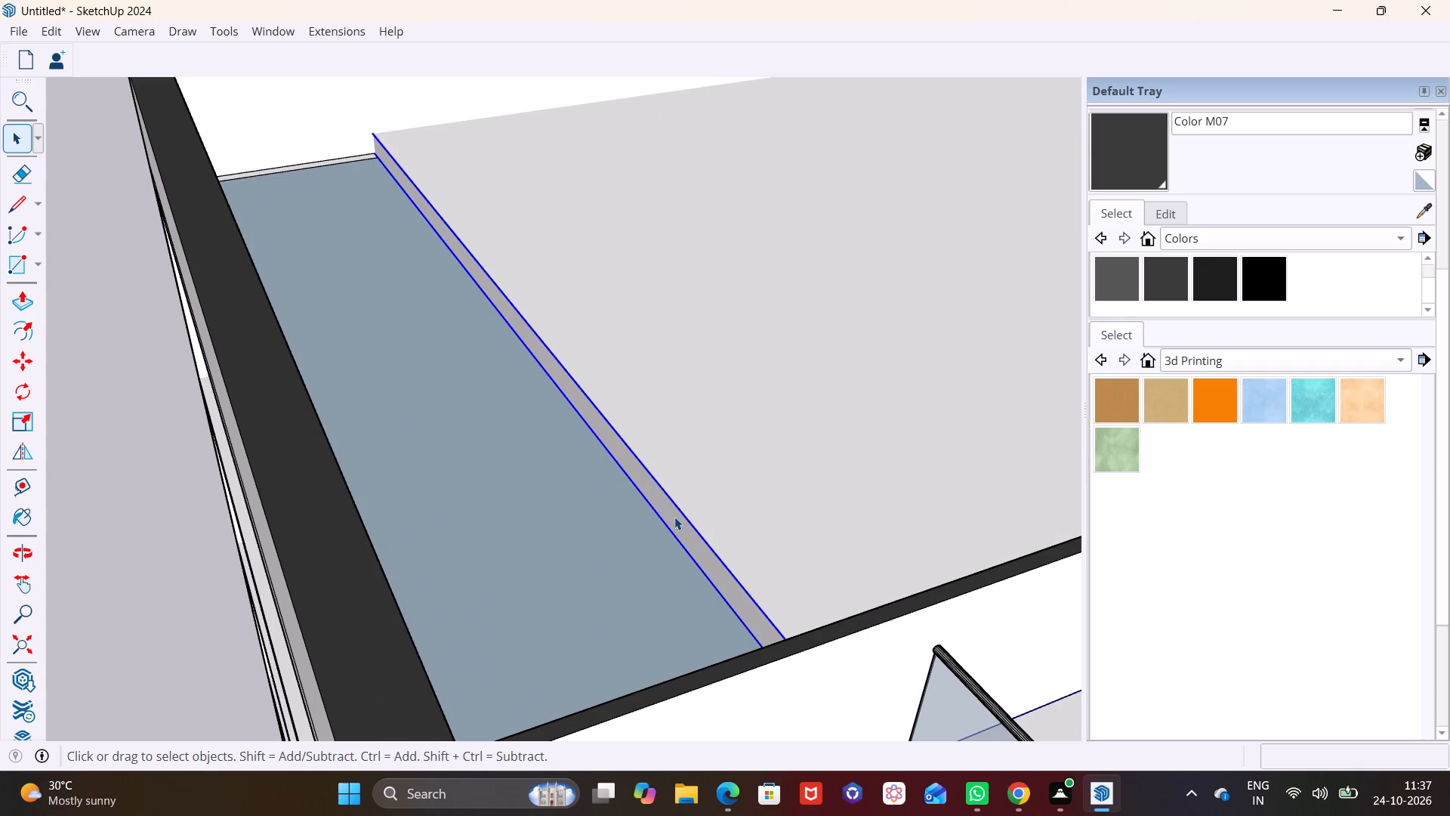
pyautogui.doubleClick(674, 518)
pyautogui.click(674, 518)
pyautogui.click(674, 534)
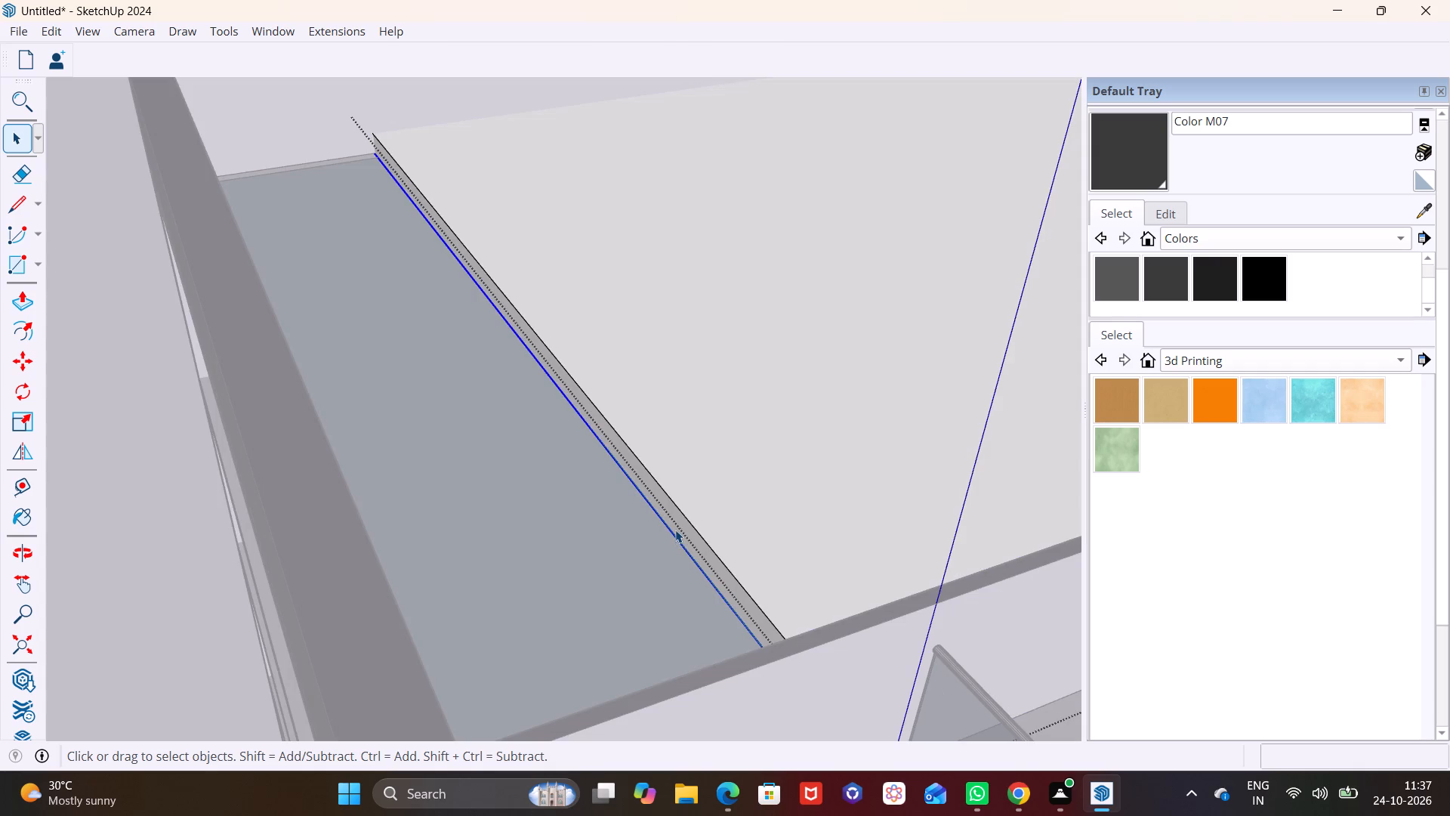
pyautogui.click(675, 530)
pyautogui.click(17, 301)
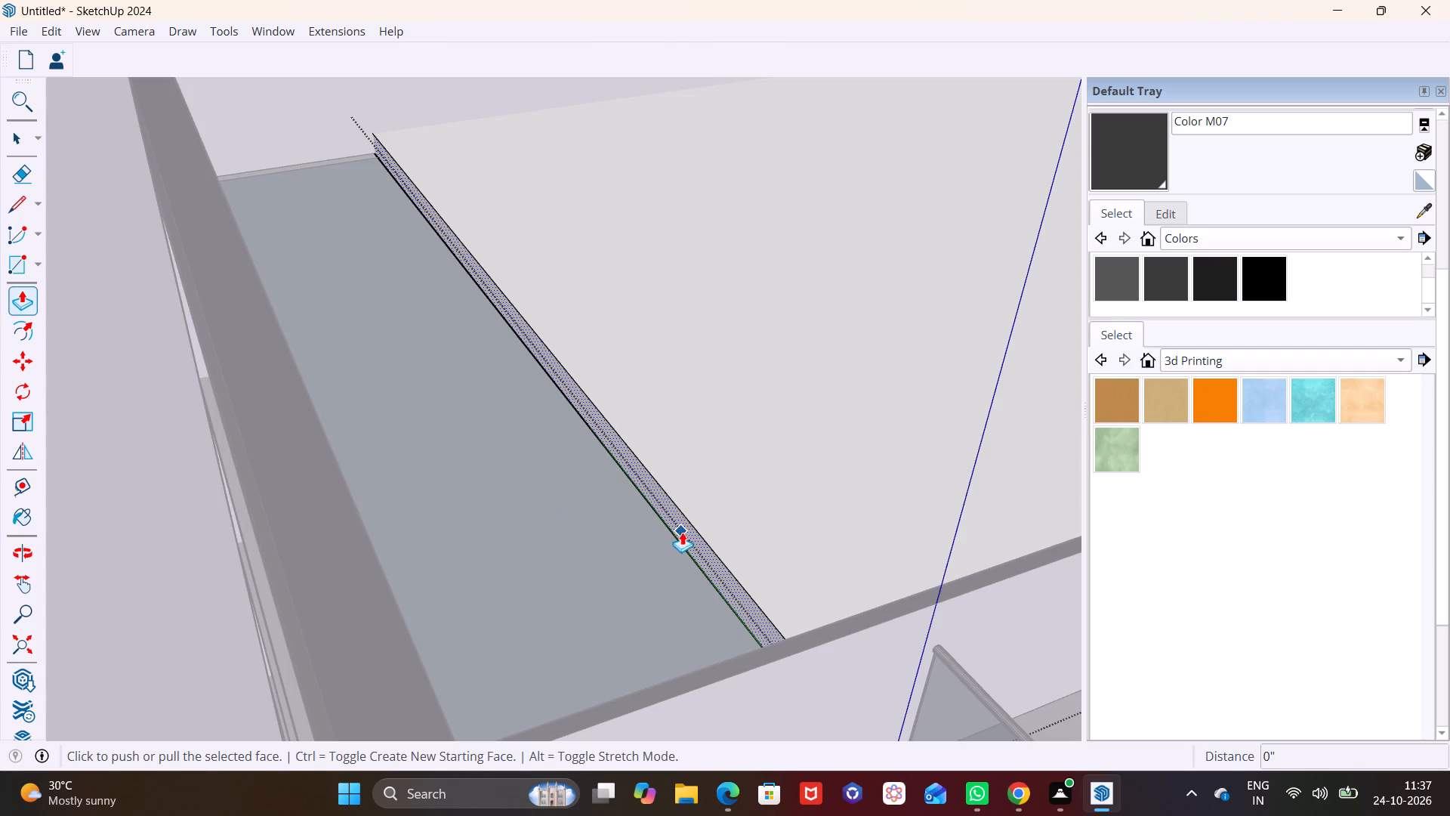
pyautogui.moveTo(691, 532); pyautogui.dragTo(319, 592)
pyautogui.moveTo(319, 592); pyautogui.dragTo(109, 570, button='middle')
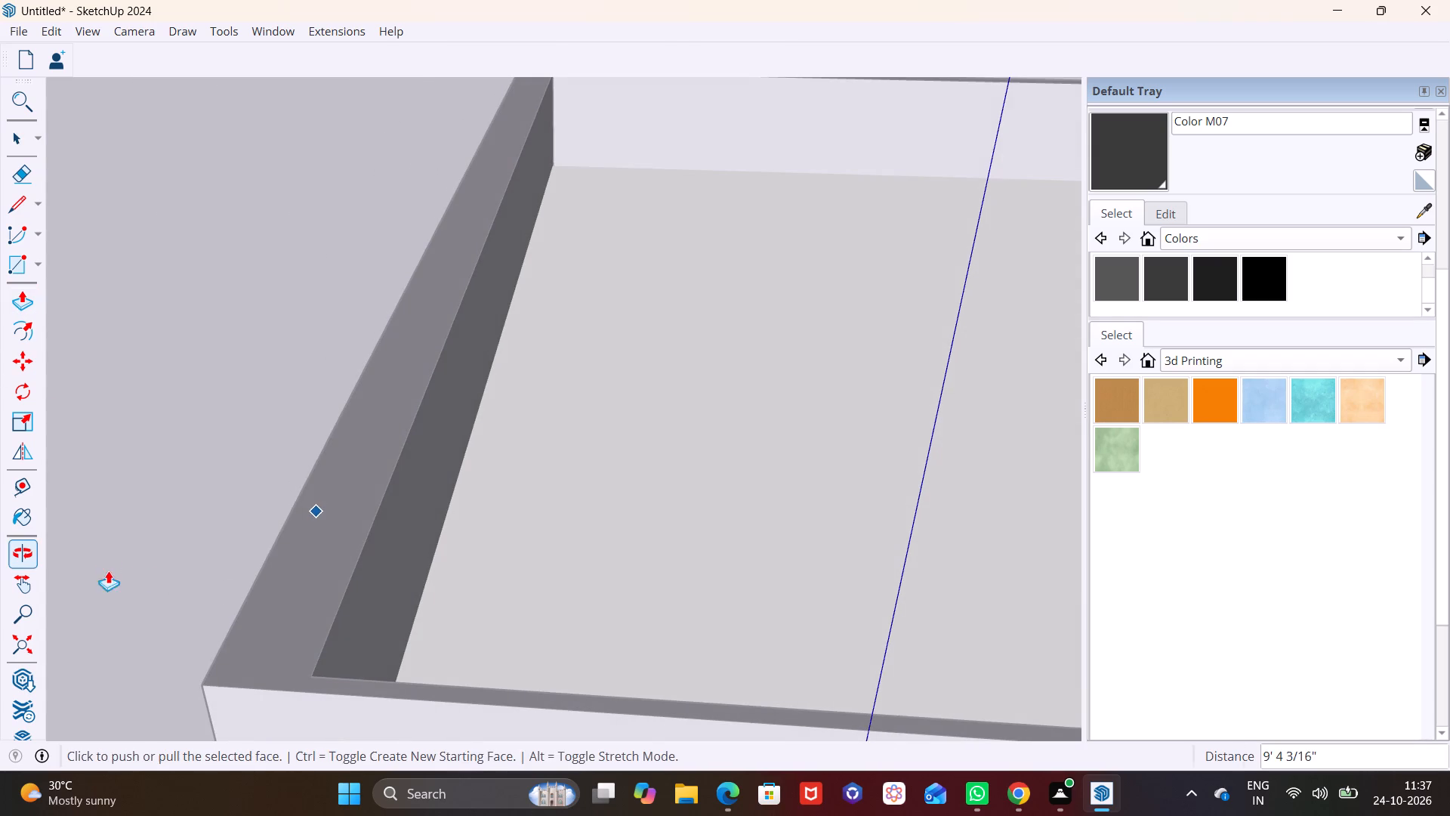
pyautogui.press('space')
pyautogui.click(128, 549)
# Inspect the outer parapet corner and the slab edge beneath it from the balcony side.
pyautogui.scroll(-7, 275, 560)
pyautogui.moveTo(427, 584); pyautogui.dragTo(659, 444, button='middle')
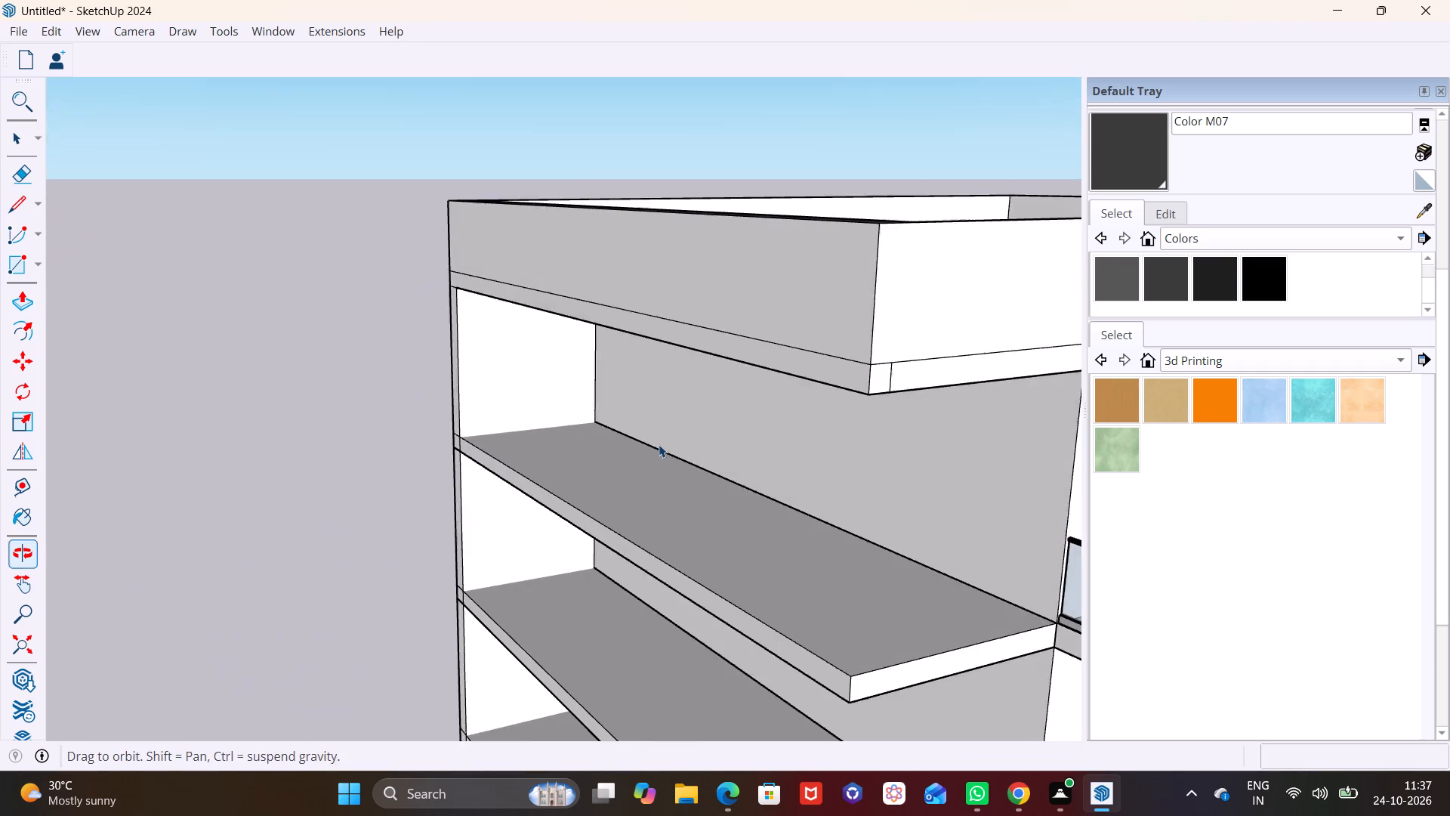
pyautogui.moveTo(659, 444); pyautogui.dragTo(659, 445, button='middle')
pyautogui.scroll(-6, 663, 452)
pyautogui.keyDown('shift'); pyautogui.moveTo(662, 456); pyautogui.dragTo(498, 496, button='middle'); pyautogui.keyUp('shift')
pyautogui.scroll(8, 536, 489)
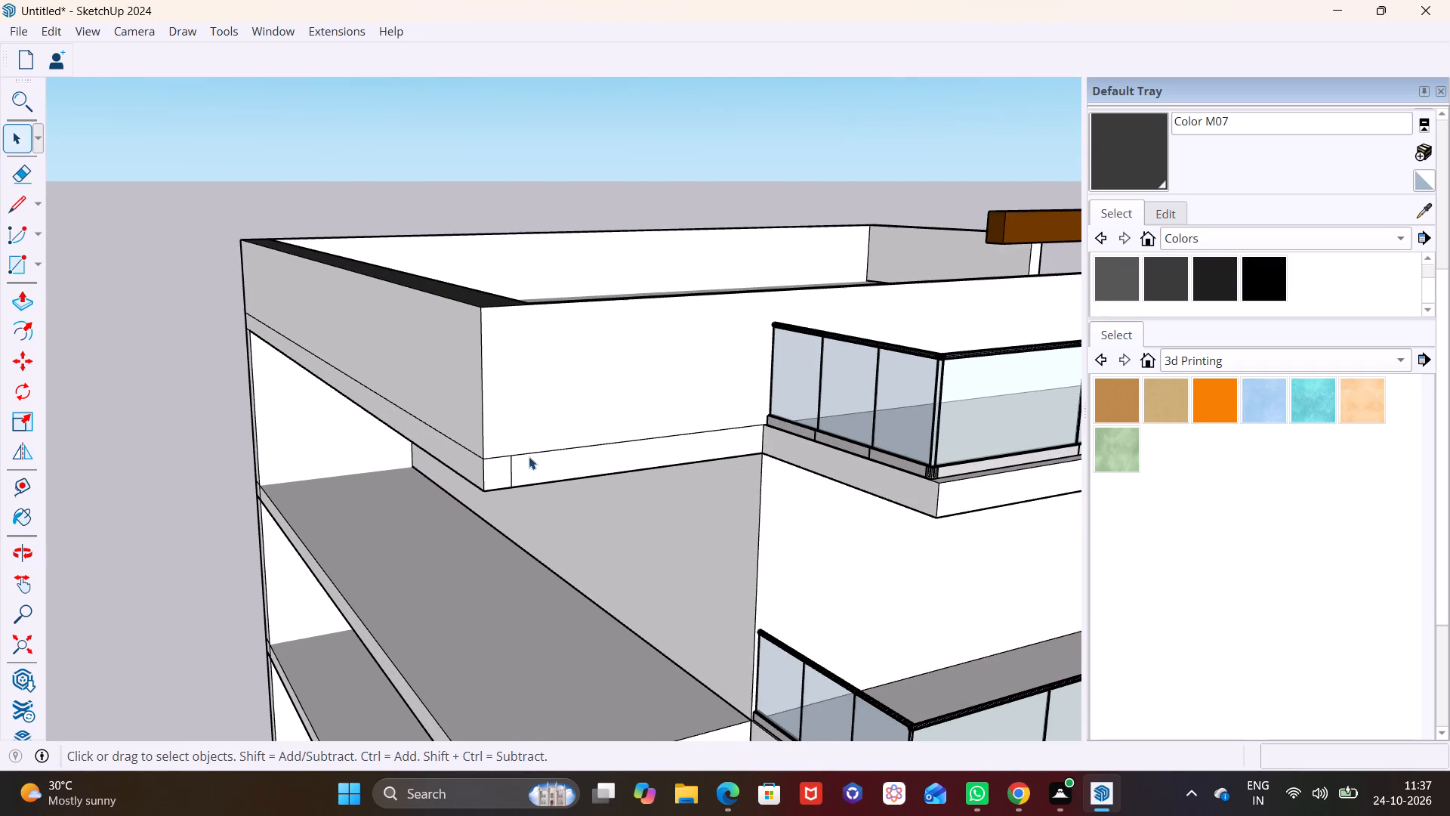
pyautogui.click(510, 474)
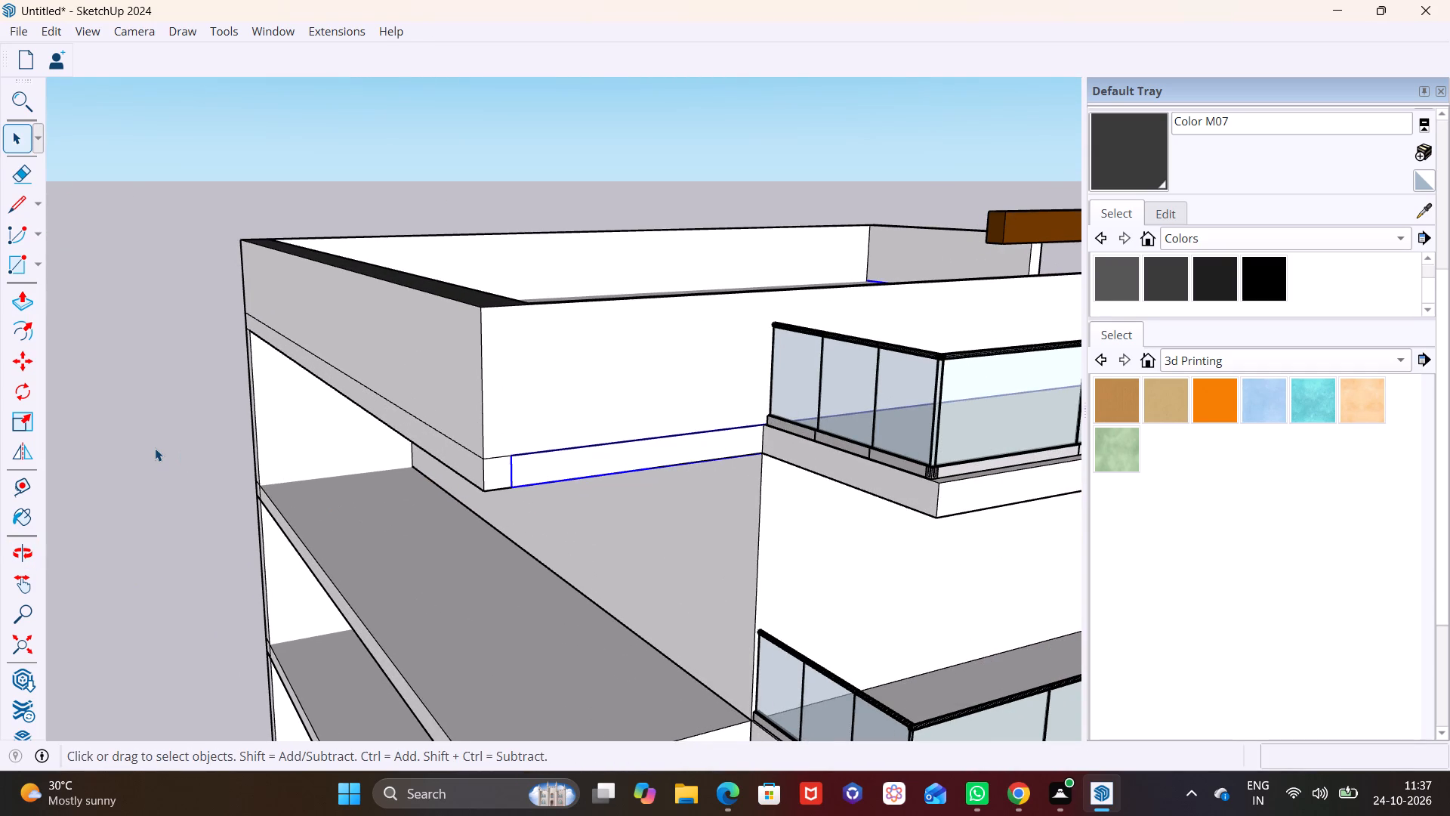
pyautogui.click(155, 448)
# Draw a 10' 3" by 44' rectangle closing the open side of the projecting slabs beside the glass-railed balconies.
pyautogui.scroll(-6, 198, 471)
pyautogui.moveTo(313, 589); pyautogui.dragTo(263, 497, button='middle')
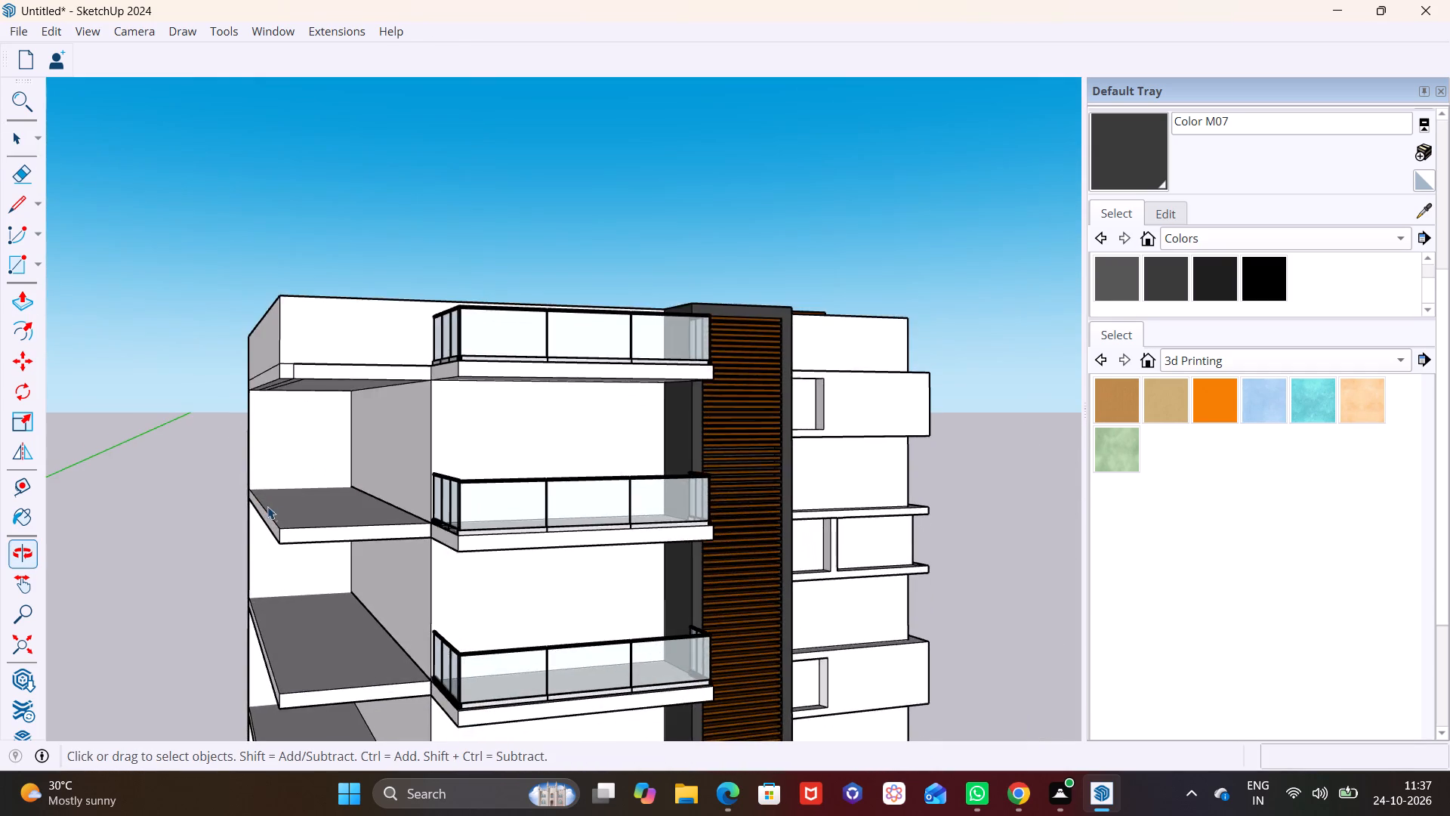
pyautogui.scroll(-6, 278, 511)
pyautogui.moveTo(321, 589); pyautogui.dragTo(368, 458, button='middle')
pyautogui.scroll(3, 371, 605)
pyautogui.keyDown('shift'); pyautogui.moveTo(358, 490); pyautogui.dragTo(383, 565, button='middle'); pyautogui.keyUp('shift')
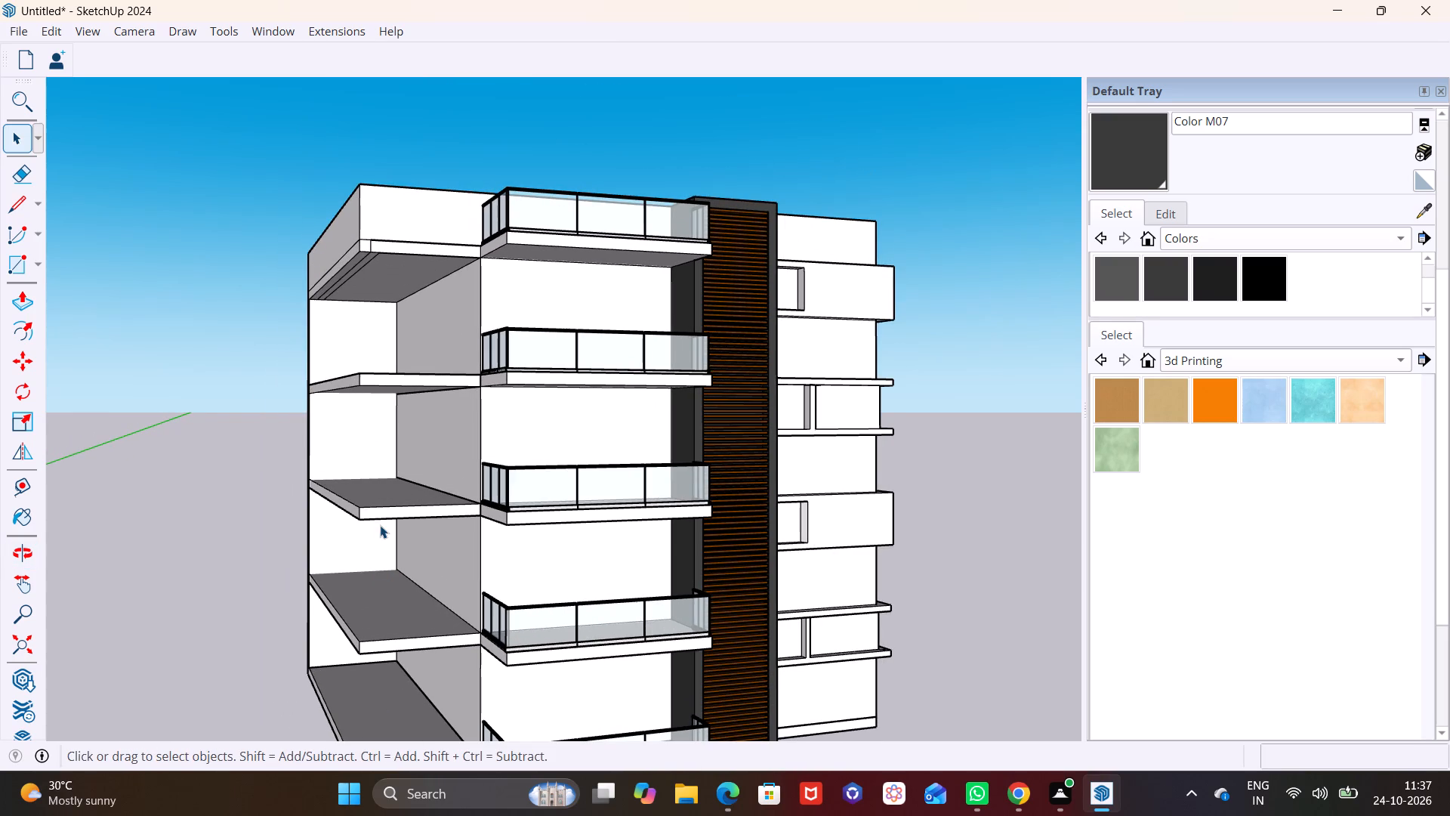
pyautogui.click(40, 258)
pyautogui.click(48, 289)
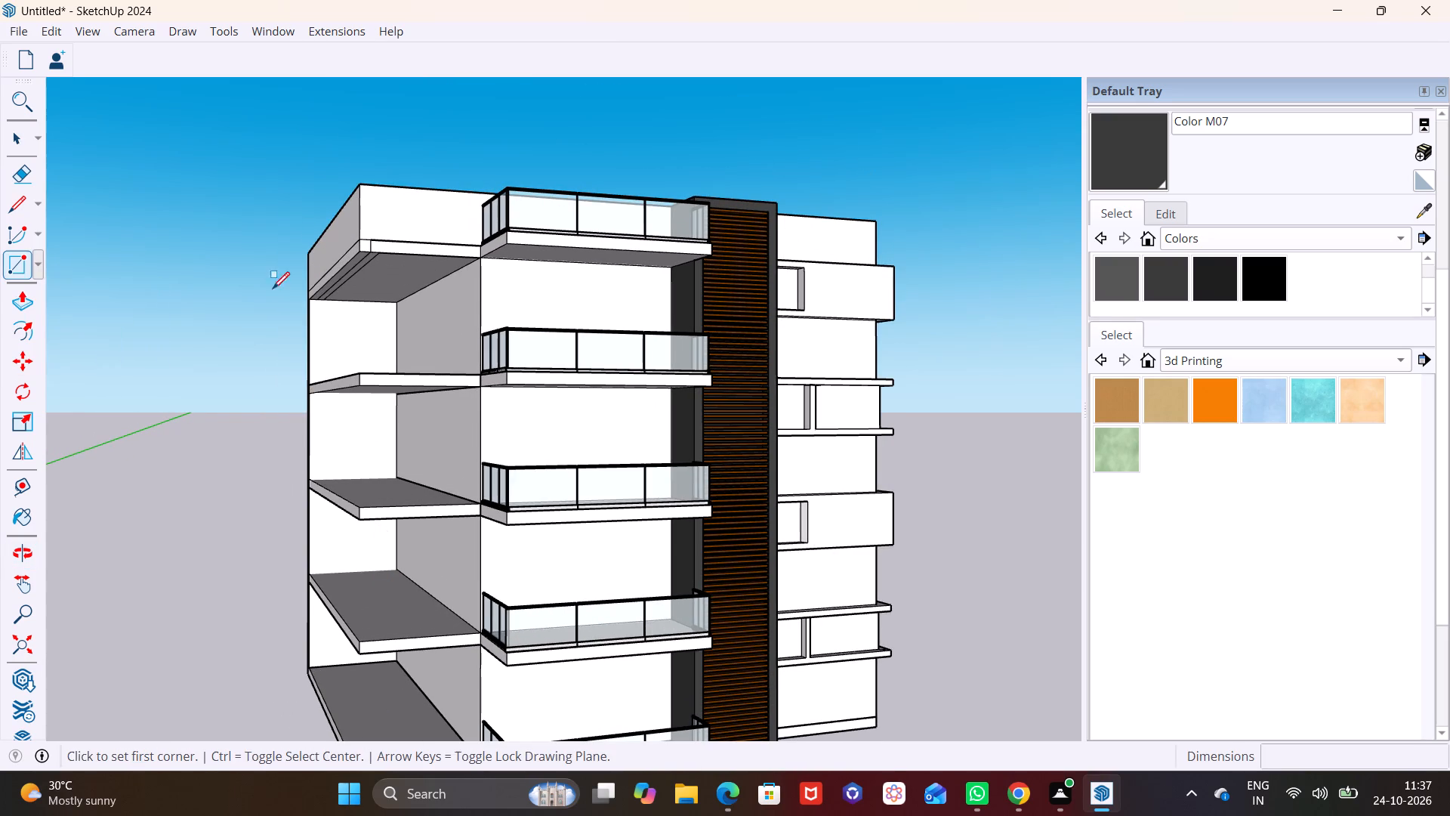
pyautogui.click(485, 260)
pyautogui.scroll(-2, 412, 570)
pyautogui.keyDown('shift'); pyautogui.moveTo(408, 587); pyautogui.dragTo(406, 474, button='middle'); pyautogui.keyUp('shift')
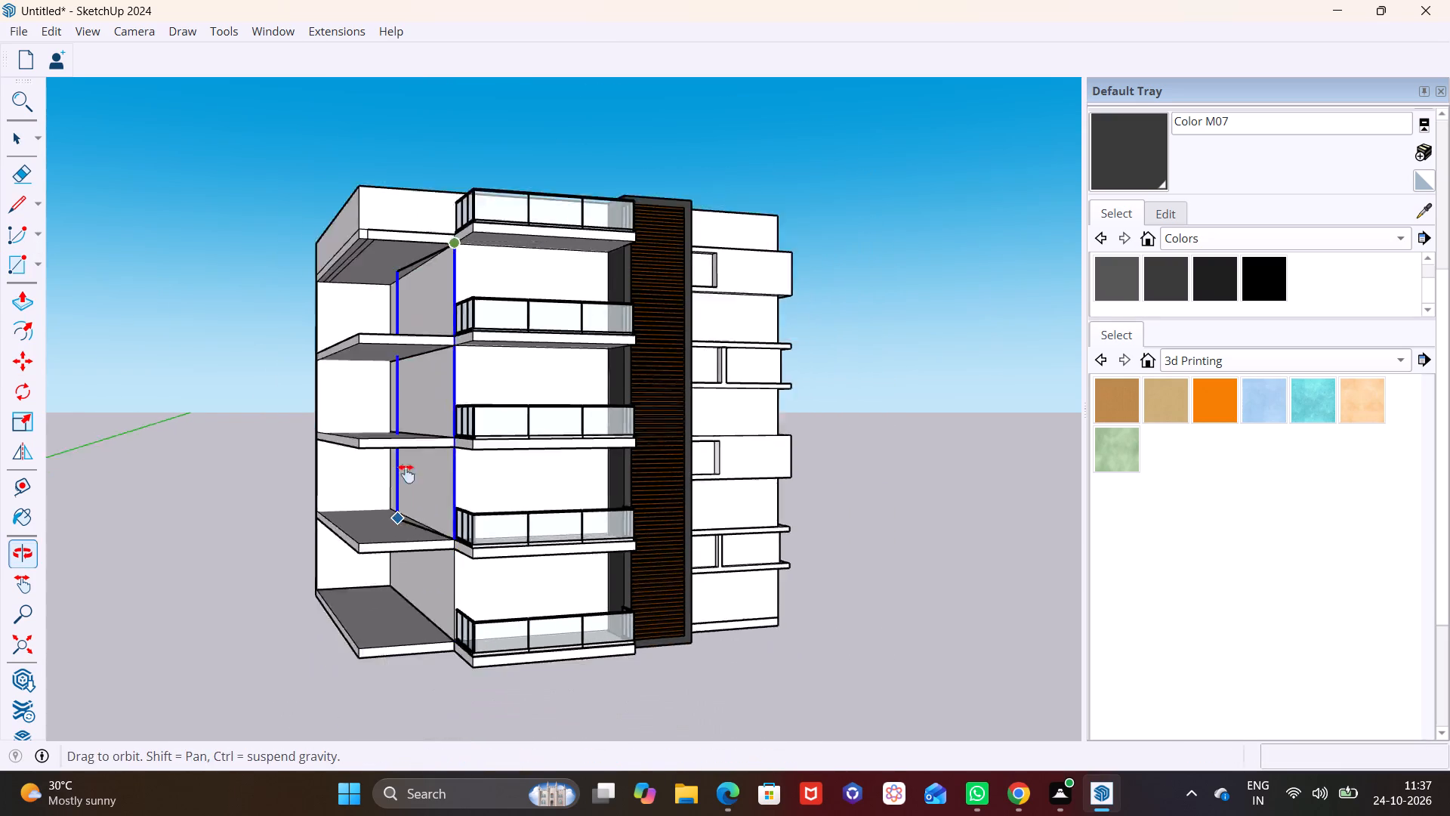
pyautogui.keyDown('shift'); pyautogui.moveTo(406, 474); pyautogui.dragTo(425, 384, button='middle'); pyautogui.keyUp('shift')
pyautogui.scroll(7, 409, 477)
pyautogui.click(381, 505)
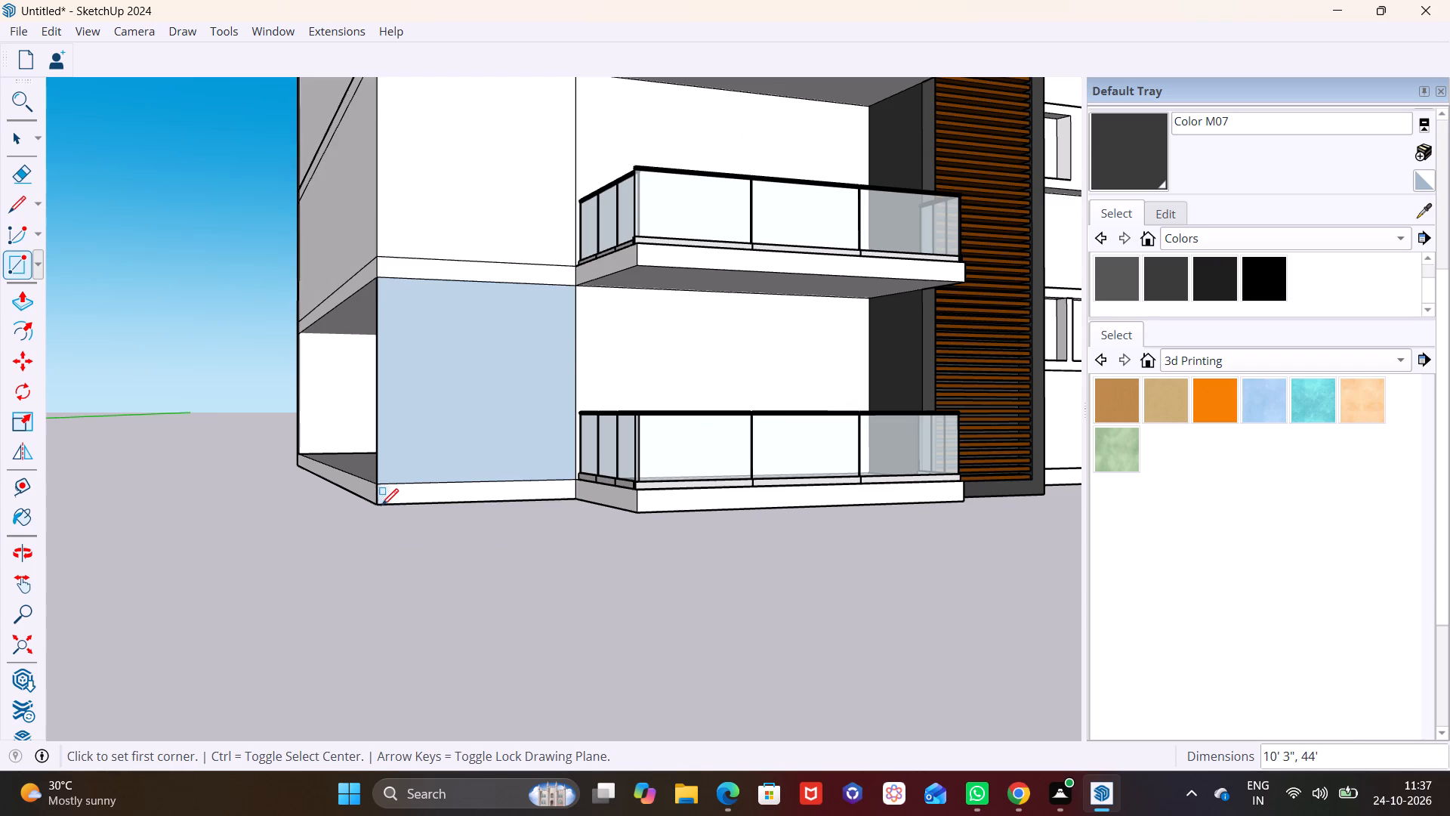
# Draw an 11' by about 38' 9 7/16" rectangle over the remaining opening at the lowest storey of the projection.
pyautogui.scroll(-4, 387, 508)
pyautogui.moveTo(394, 493); pyautogui.dragTo(850, 542, button='middle')
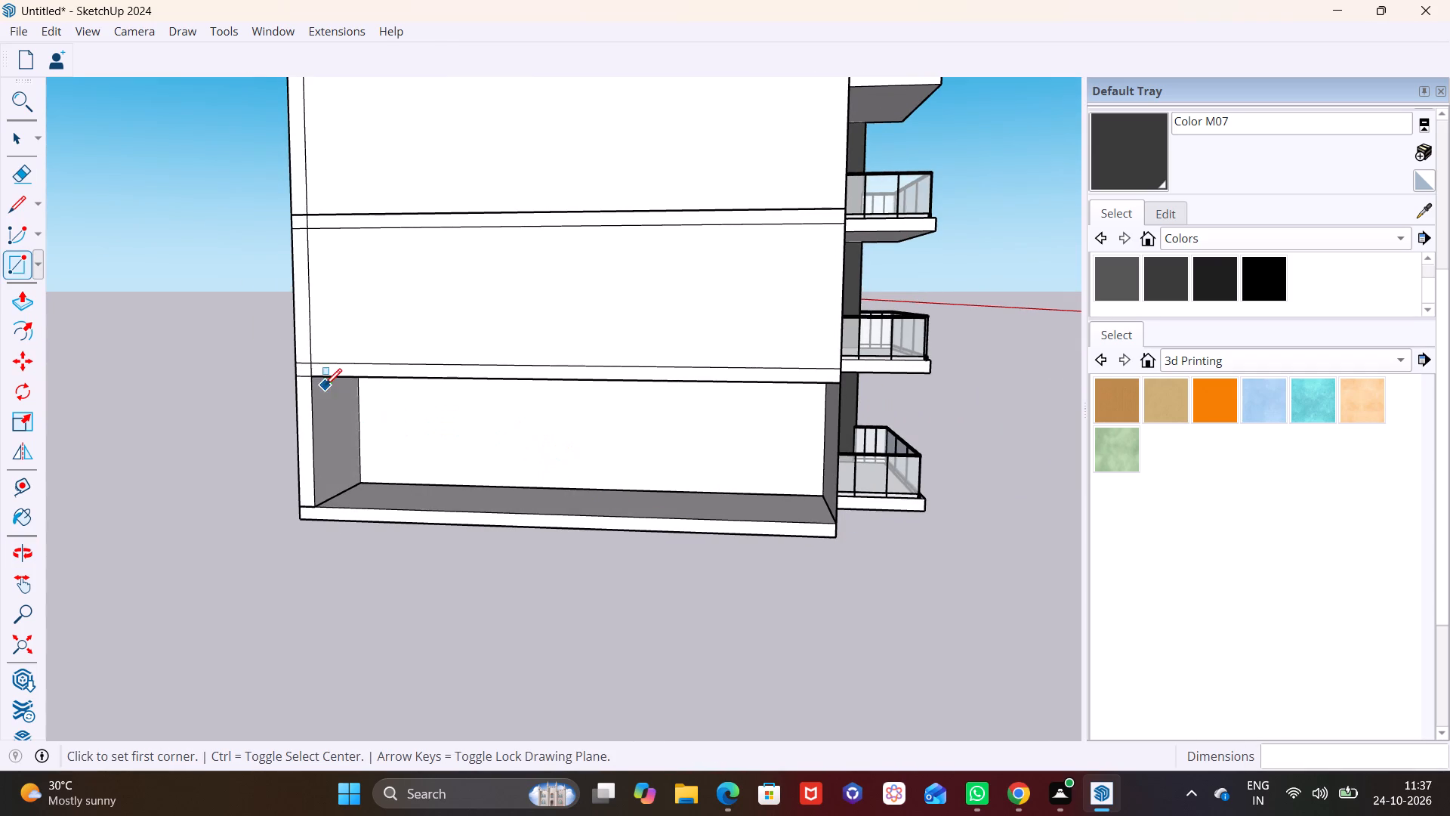
pyautogui.click(314, 379)
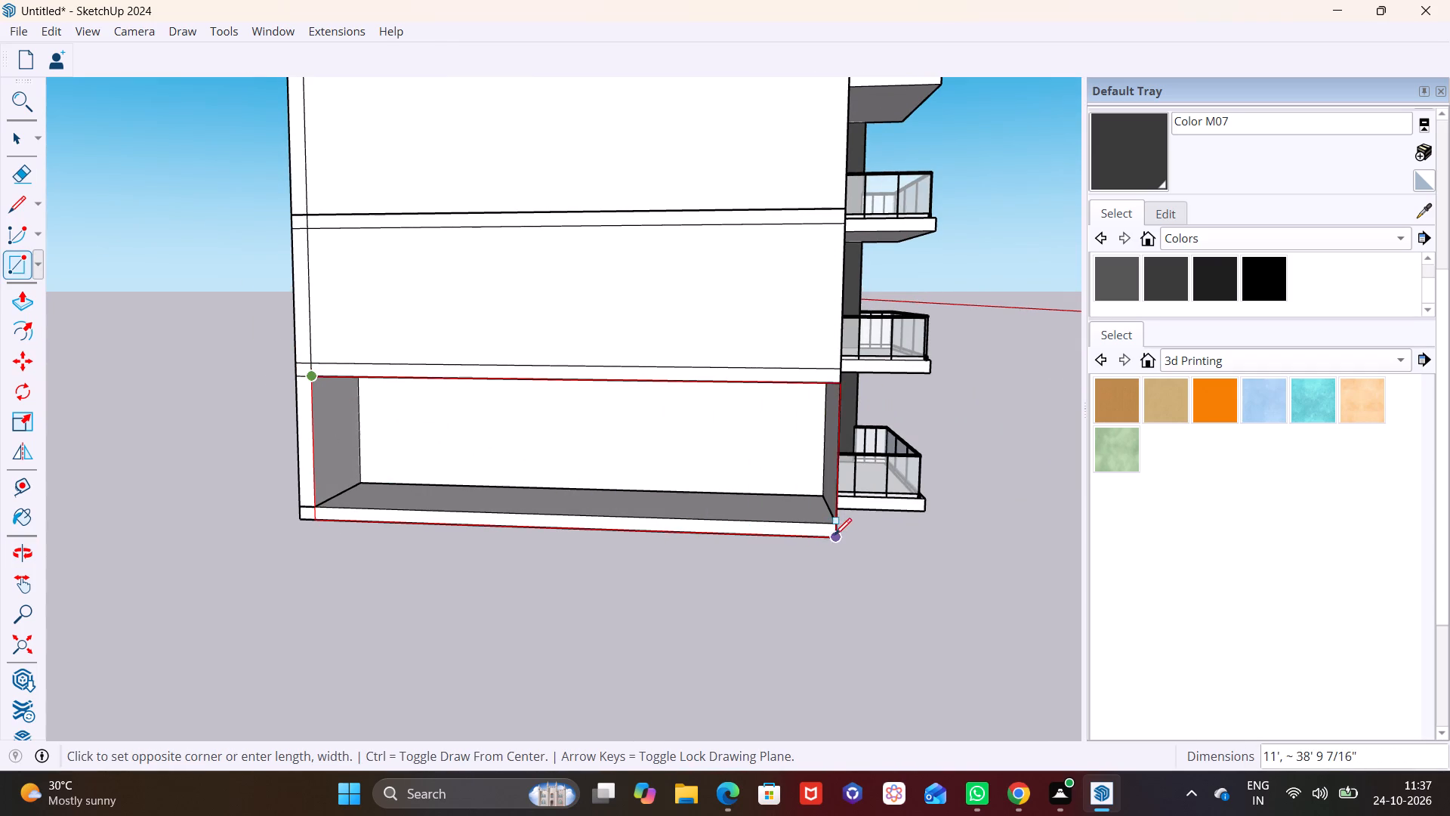
pyautogui.click(835, 535)
pyautogui.press('space')
pyautogui.click(873, 576)
# Paint the new side wall face beside the balconies with Color M00.
pyautogui.scroll(-1, 892, 570)
pyautogui.moveTo(873, 576); pyautogui.dragTo(376, 598, button='middle')
pyautogui.scroll(-3, 327, 558)
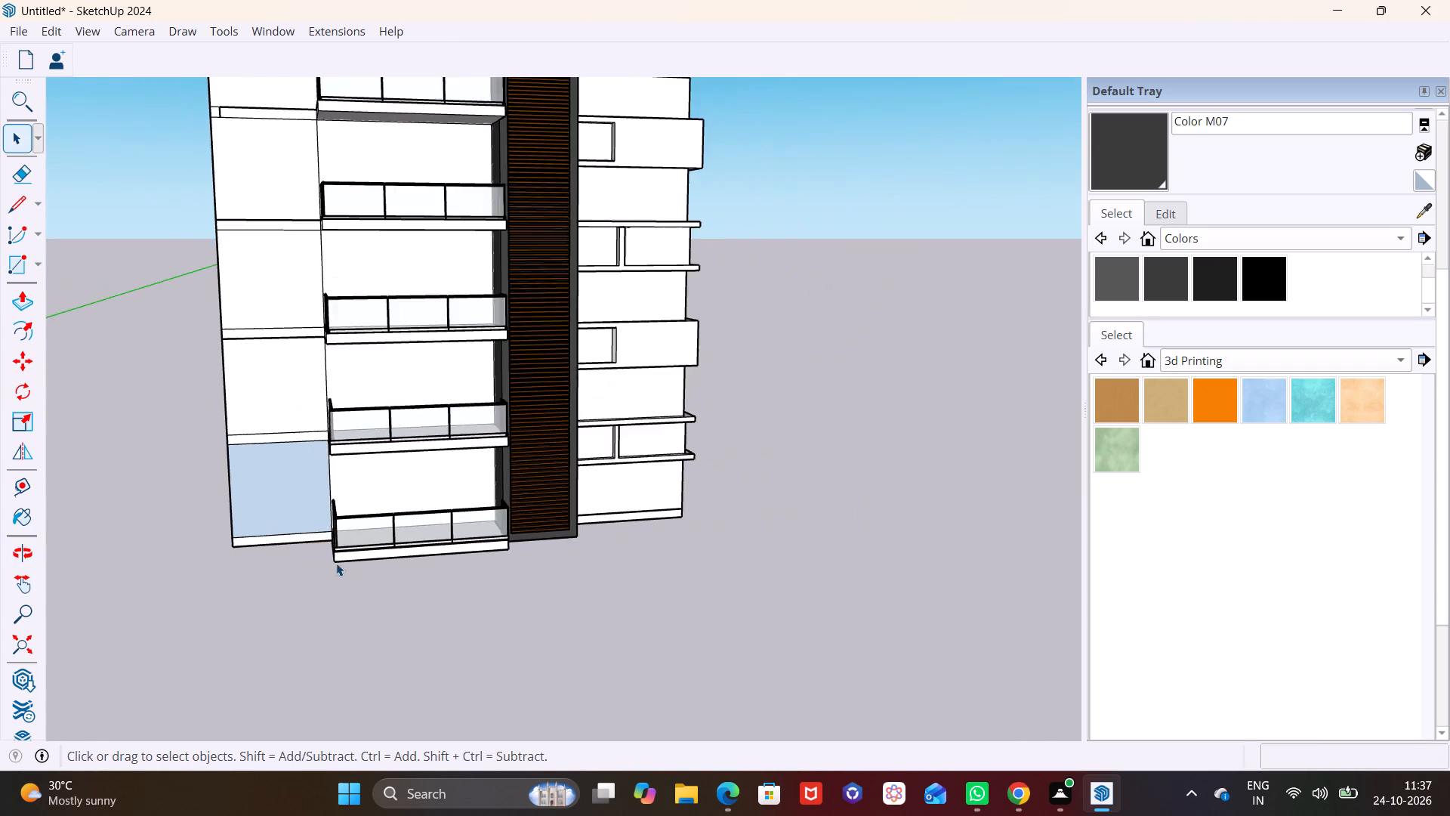
pyautogui.scroll(-4, 336, 563)
pyautogui.scroll(1, 1130, 286)
pyautogui.click(1119, 287)
pyautogui.click(307, 496)
pyautogui.press('space')
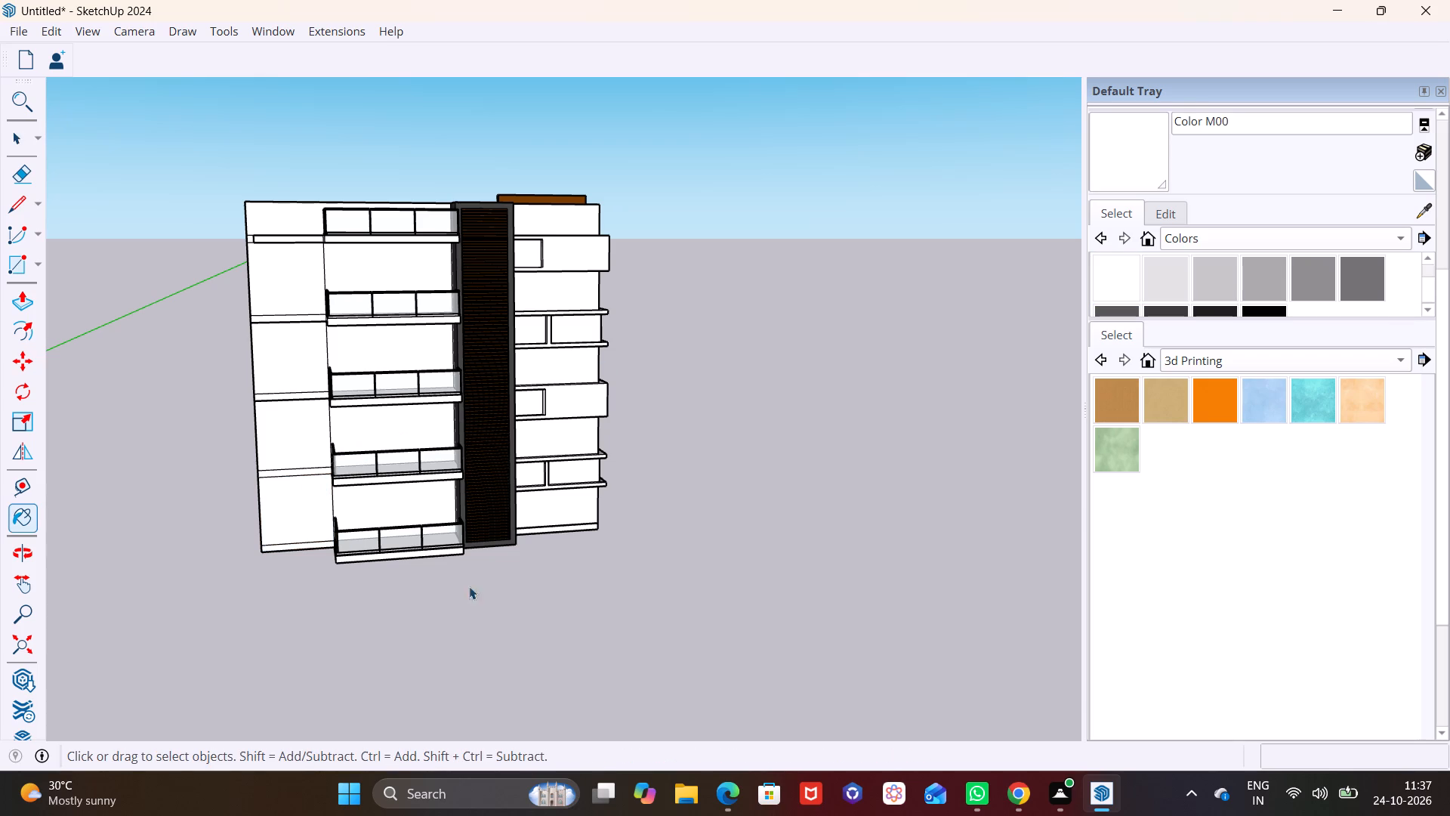
pyautogui.click(493, 592)
# Review the whole building from the louvre column and windowed corner sides.
pyautogui.moveTo(521, 552); pyautogui.dragTo(268, 551, button='middle')
pyautogui.scroll(3, 359, 523)
pyautogui.keyDown('shift'); pyautogui.moveTo(465, 552); pyautogui.dragTo(440, 682, button='middle'); pyautogui.keyUp('shift')
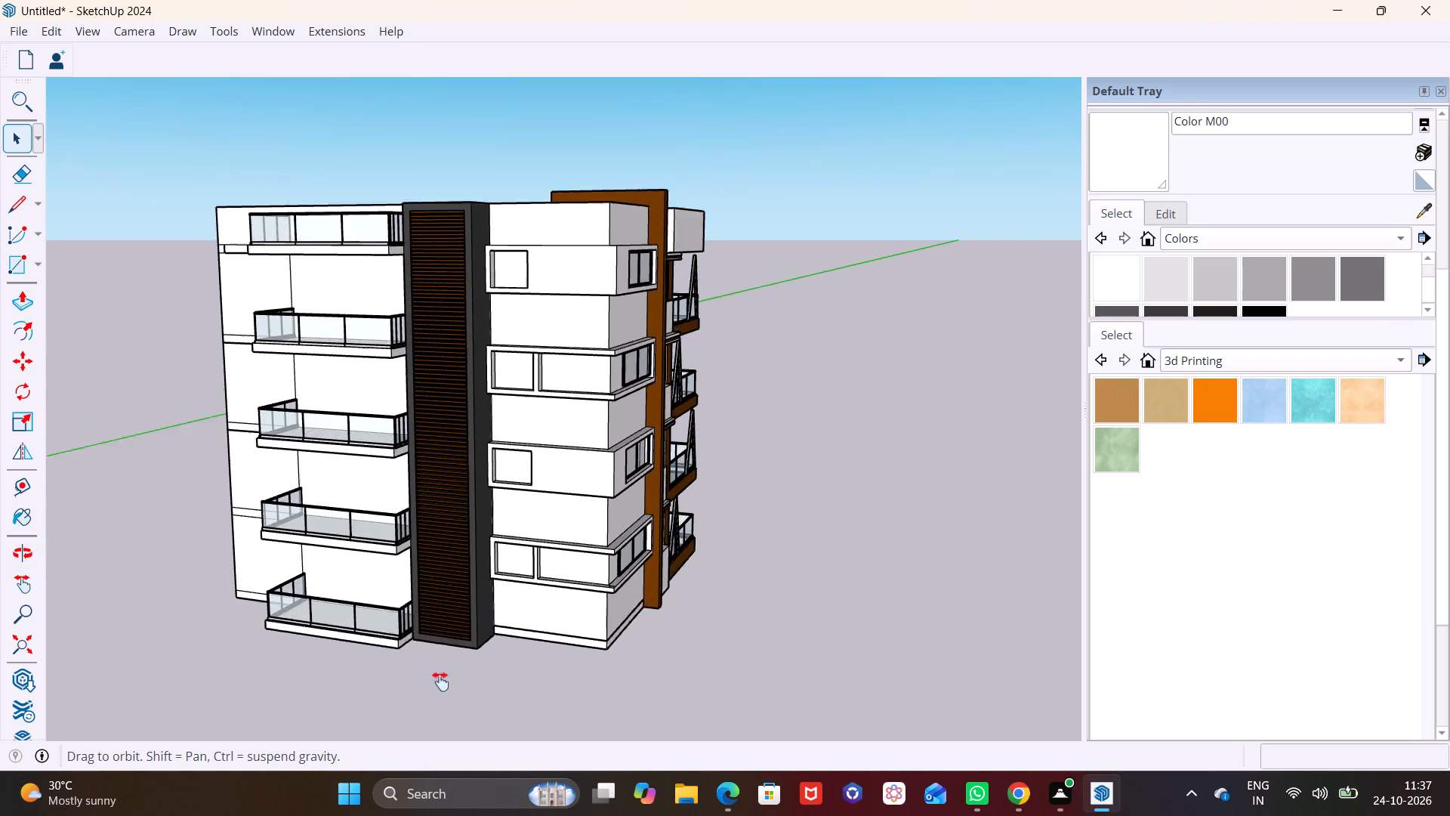
pyautogui.keyDown('shift'); pyautogui.moveTo(440, 682); pyautogui.dragTo(426, 735, button='middle'); pyautogui.keyUp('shift')
pyautogui.moveTo(414, 672); pyautogui.dragTo(325, 626, button='middle')
pyautogui.scroll(-4, 333, 615)
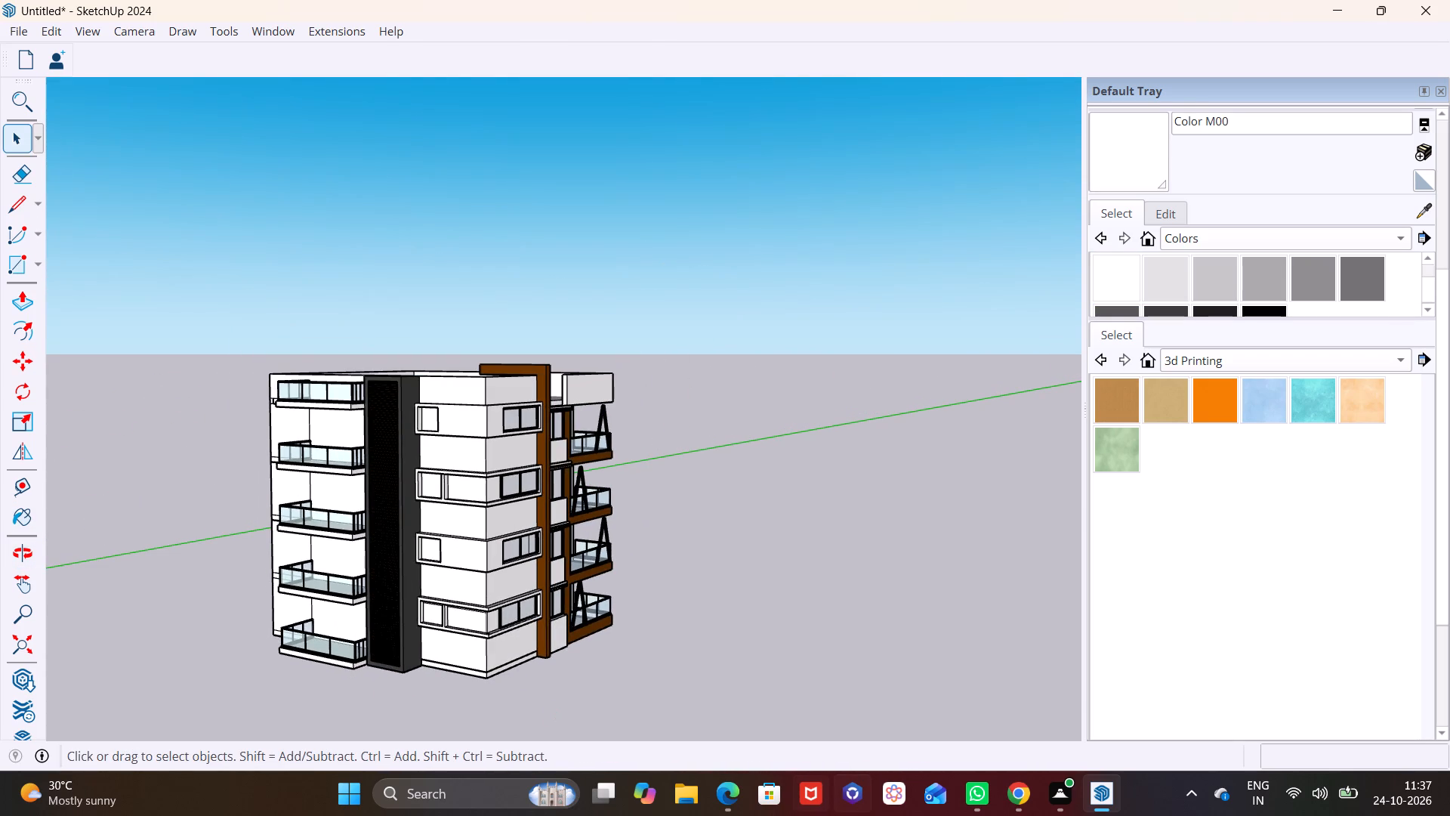
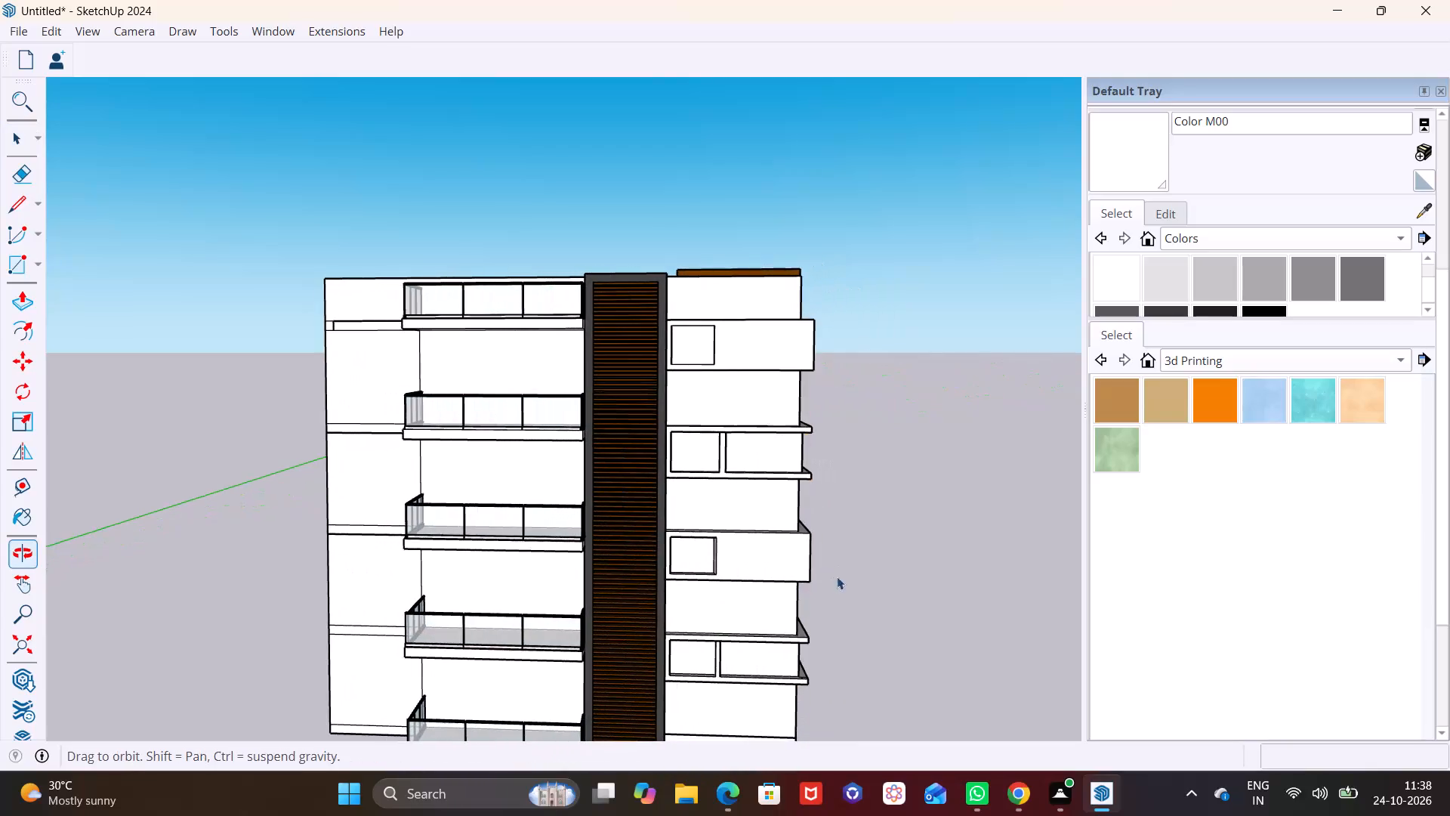
# Draw a tall window rectangle about 4.5 ft wide on the lowest storey's plain wall beside the white balconies, near the building corner.
pyautogui.scroll(1, 393, 581)
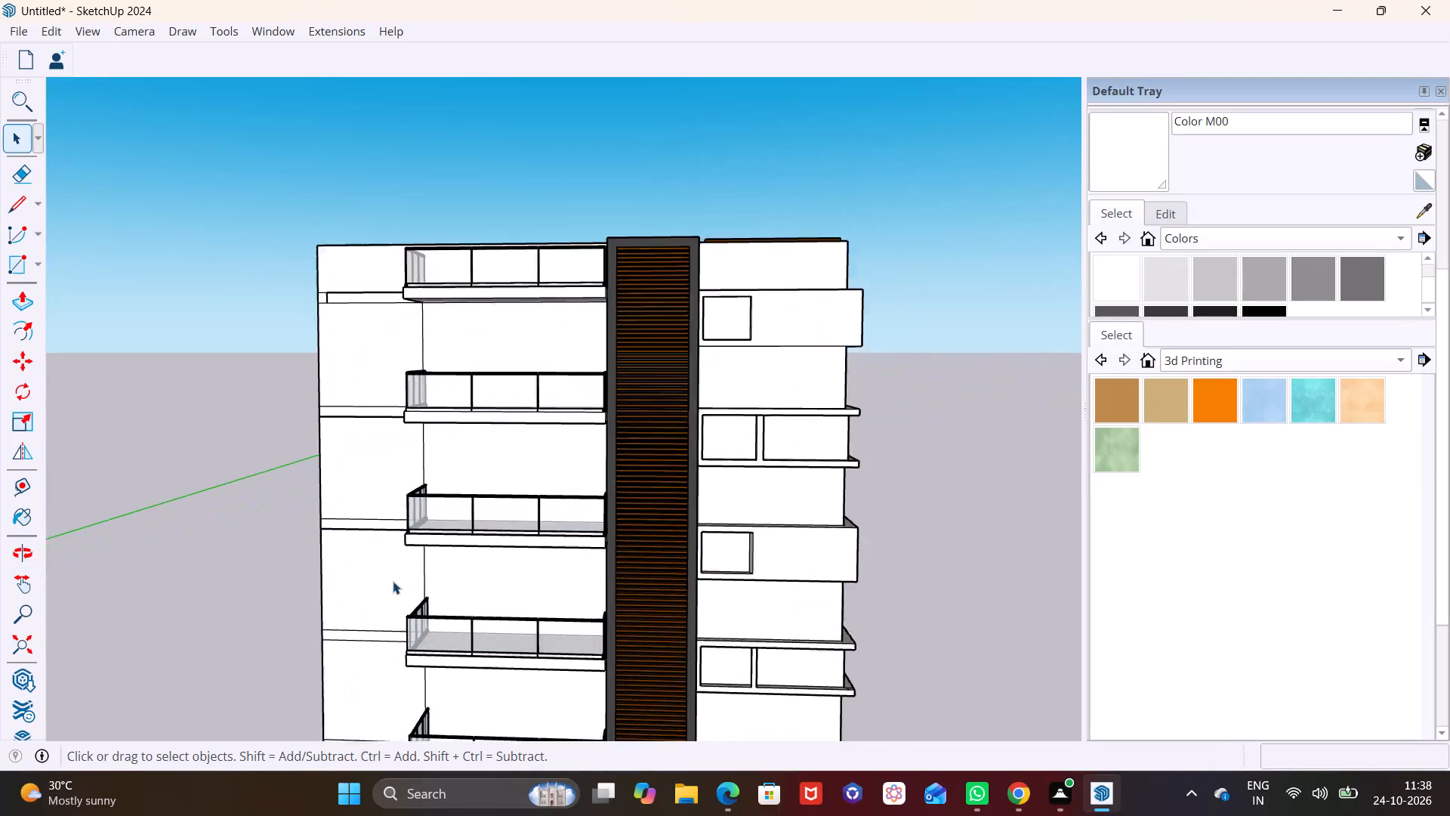
pyautogui.scroll(1, 393, 581)
pyautogui.keyDown('shift'); pyautogui.moveTo(392, 591); pyautogui.dragTo(413, 518, button='middle'); pyautogui.keyUp('shift')
pyautogui.scroll(-4, 394, 566)
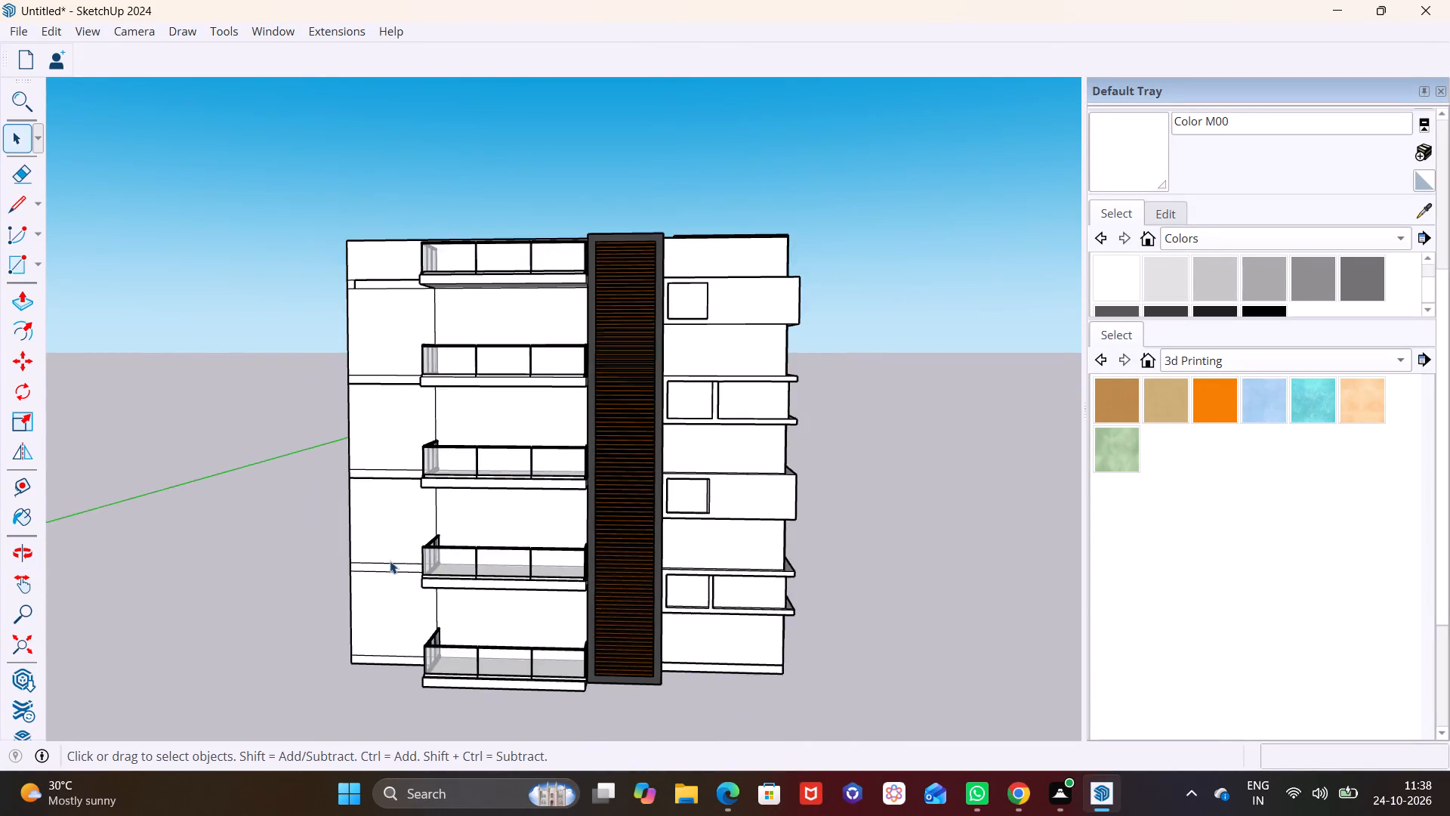
pyautogui.moveTo(368, 558); pyautogui.dragTo(276, 552, button='middle')
pyautogui.keyDown('shift'); pyautogui.moveTo(277, 495); pyautogui.dragTo(276, 478, button='middle'); pyautogui.keyUp('shift')
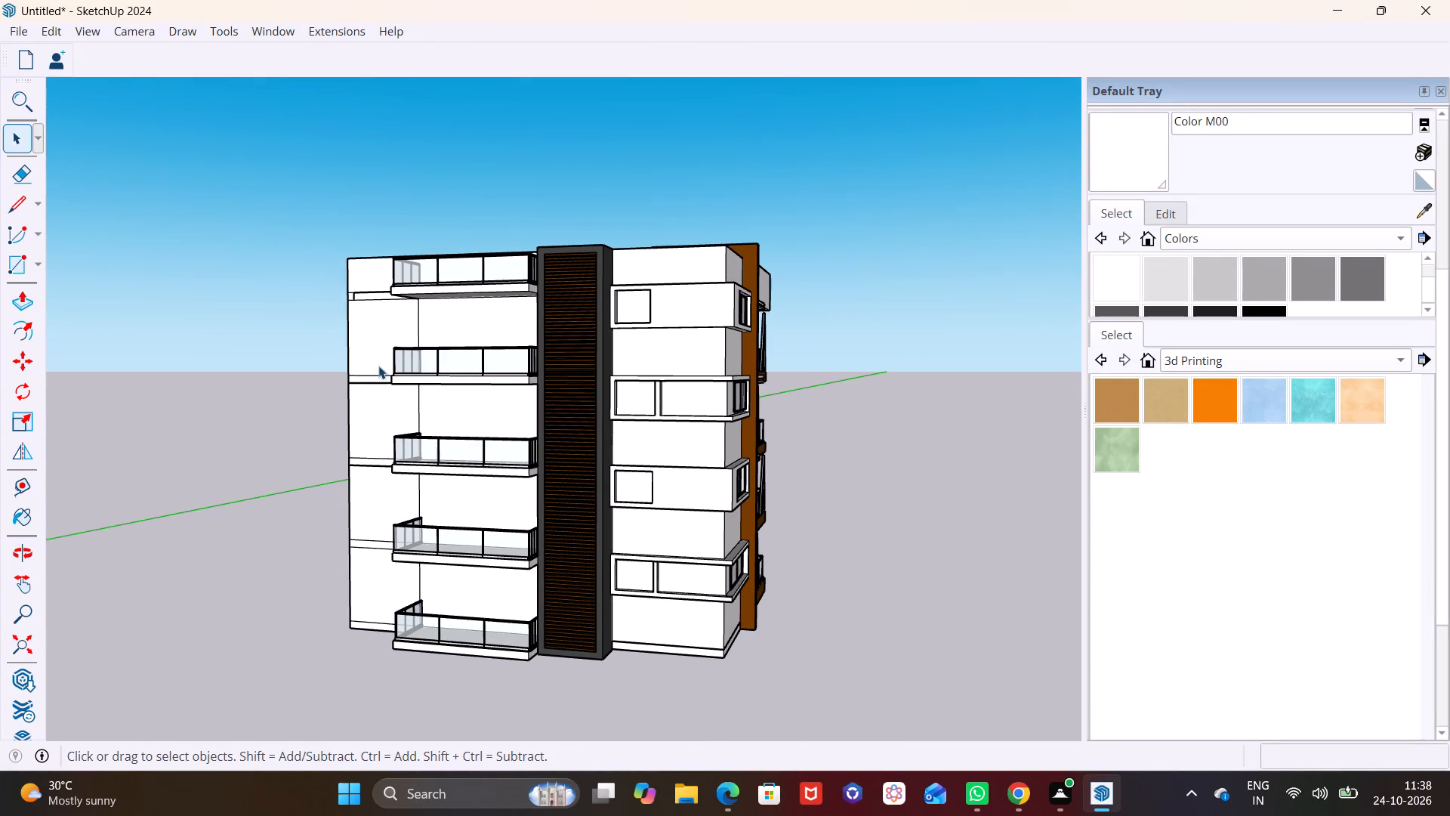
pyautogui.scroll(9, 387, 599)
pyautogui.scroll(-2, 388, 600)
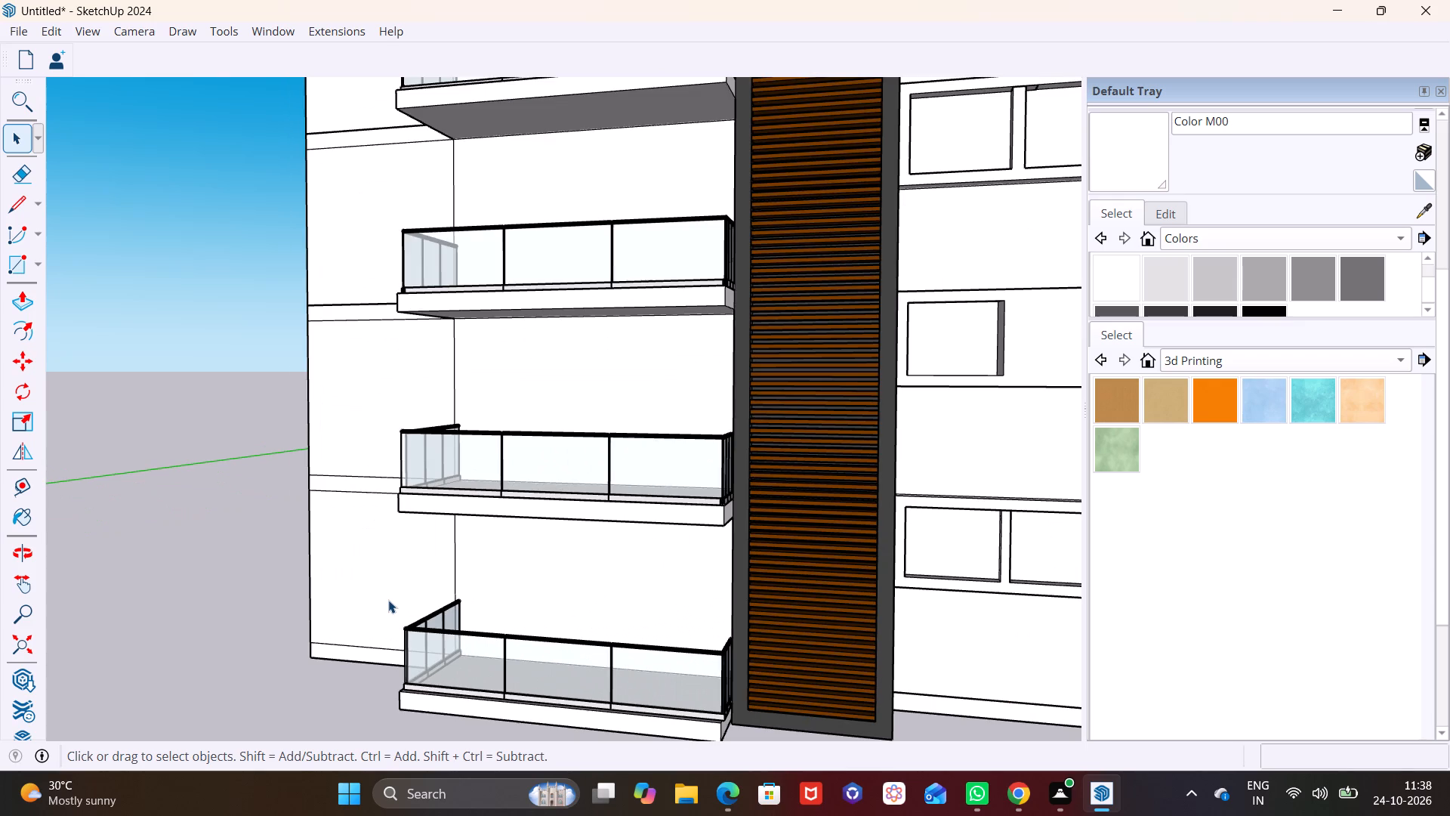
pyautogui.keyDown('shift'); pyautogui.moveTo(388, 538); pyautogui.dragTo(413, 465, button='middle'); pyautogui.keyUp('shift')
pyautogui.moveTo(424, 527); pyautogui.dragTo(340, 459, button='middle')
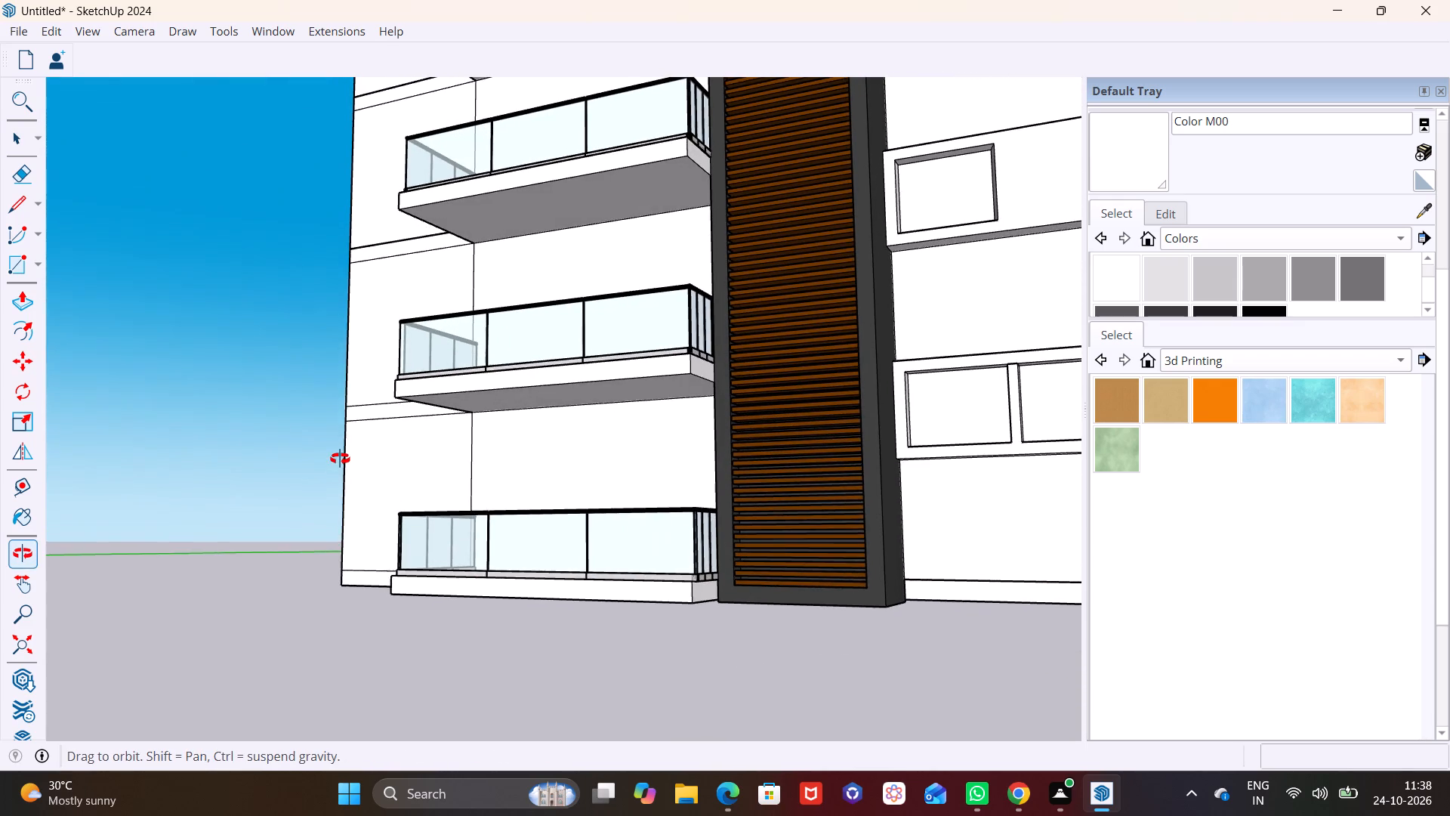
pyautogui.moveTo(340, 459); pyautogui.dragTo(319, 459, button='middle')
pyautogui.moveTo(424, 544); pyautogui.dragTo(563, 573, button='middle')
pyautogui.scroll(5, 563, 573)
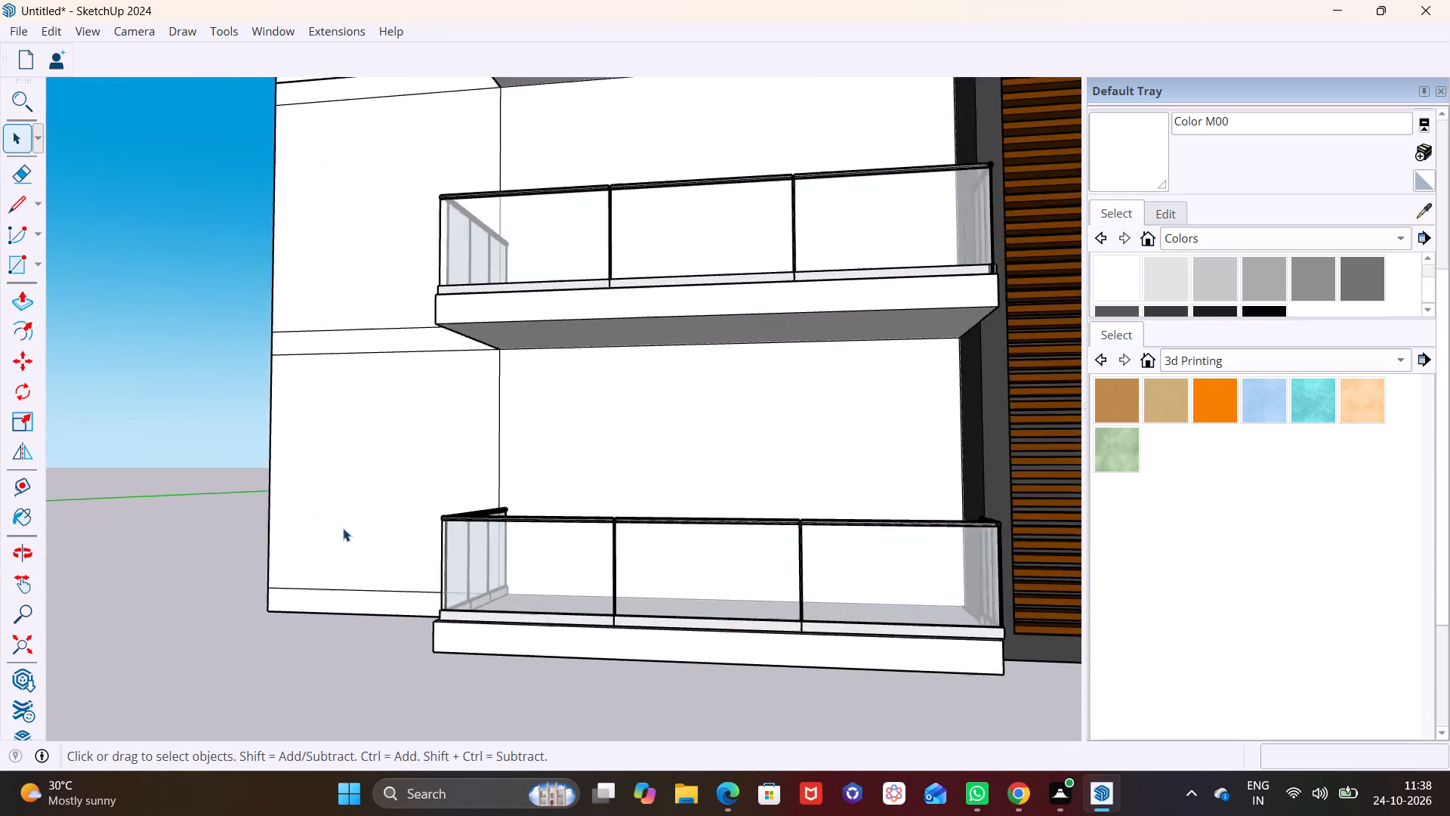
pyautogui.scroll(3, 343, 528)
pyautogui.keyDown('shift'); pyautogui.moveTo(338, 537); pyautogui.dragTo(459, 593, button='middle'); pyautogui.keyUp('shift')
pyautogui.click(40, 264)
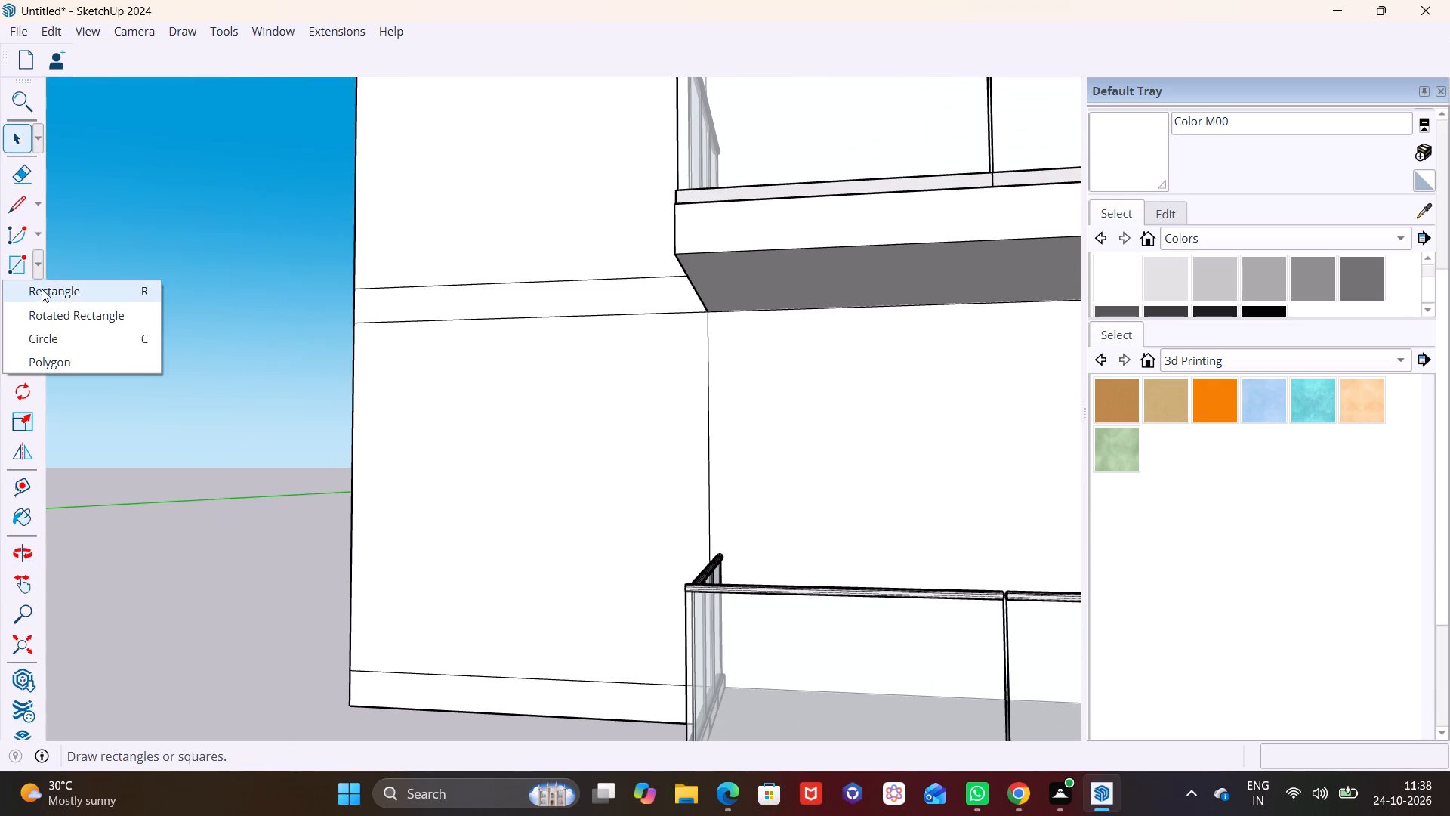
pyautogui.click(42, 289)
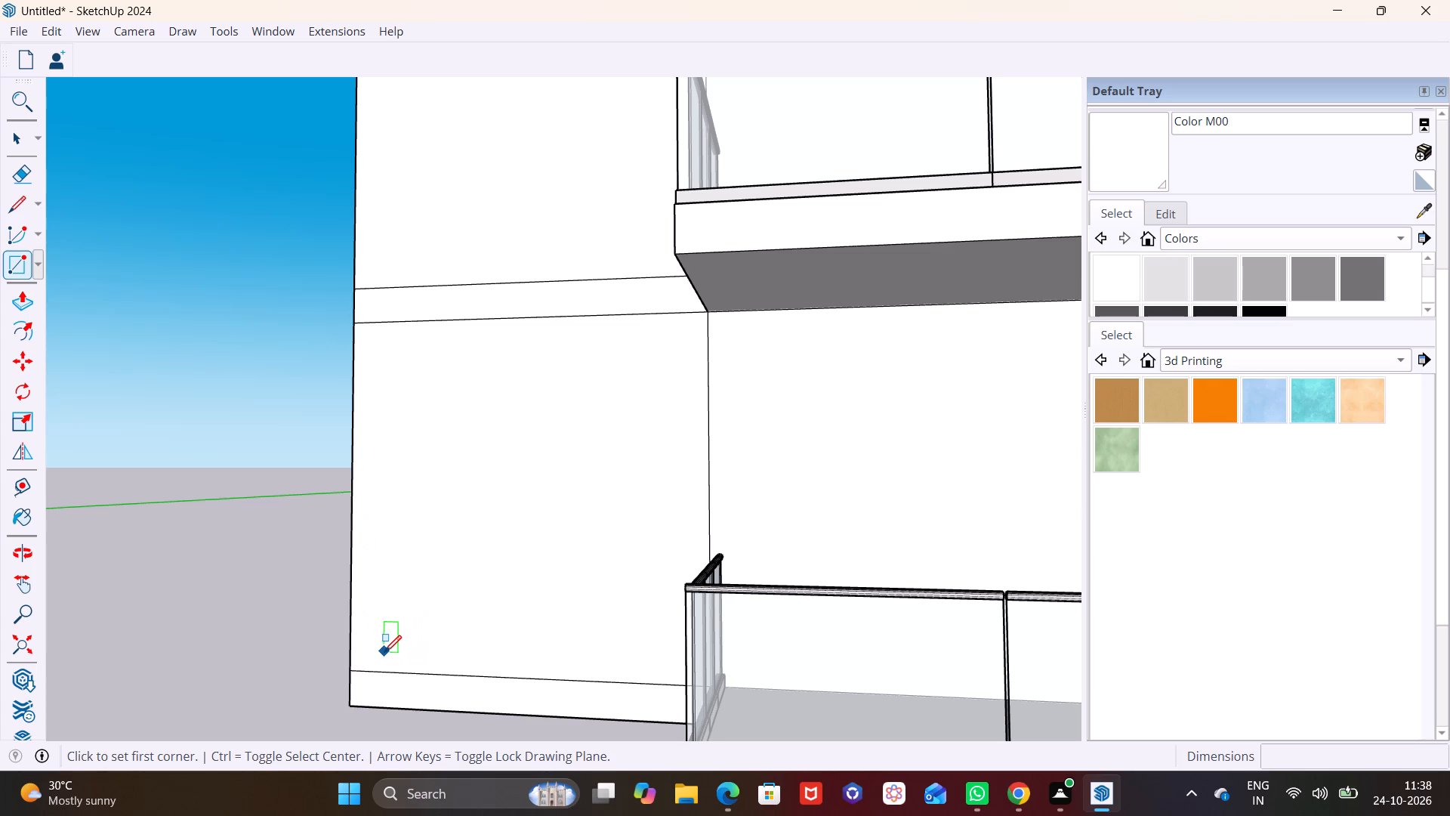
pyautogui.click(381, 652)
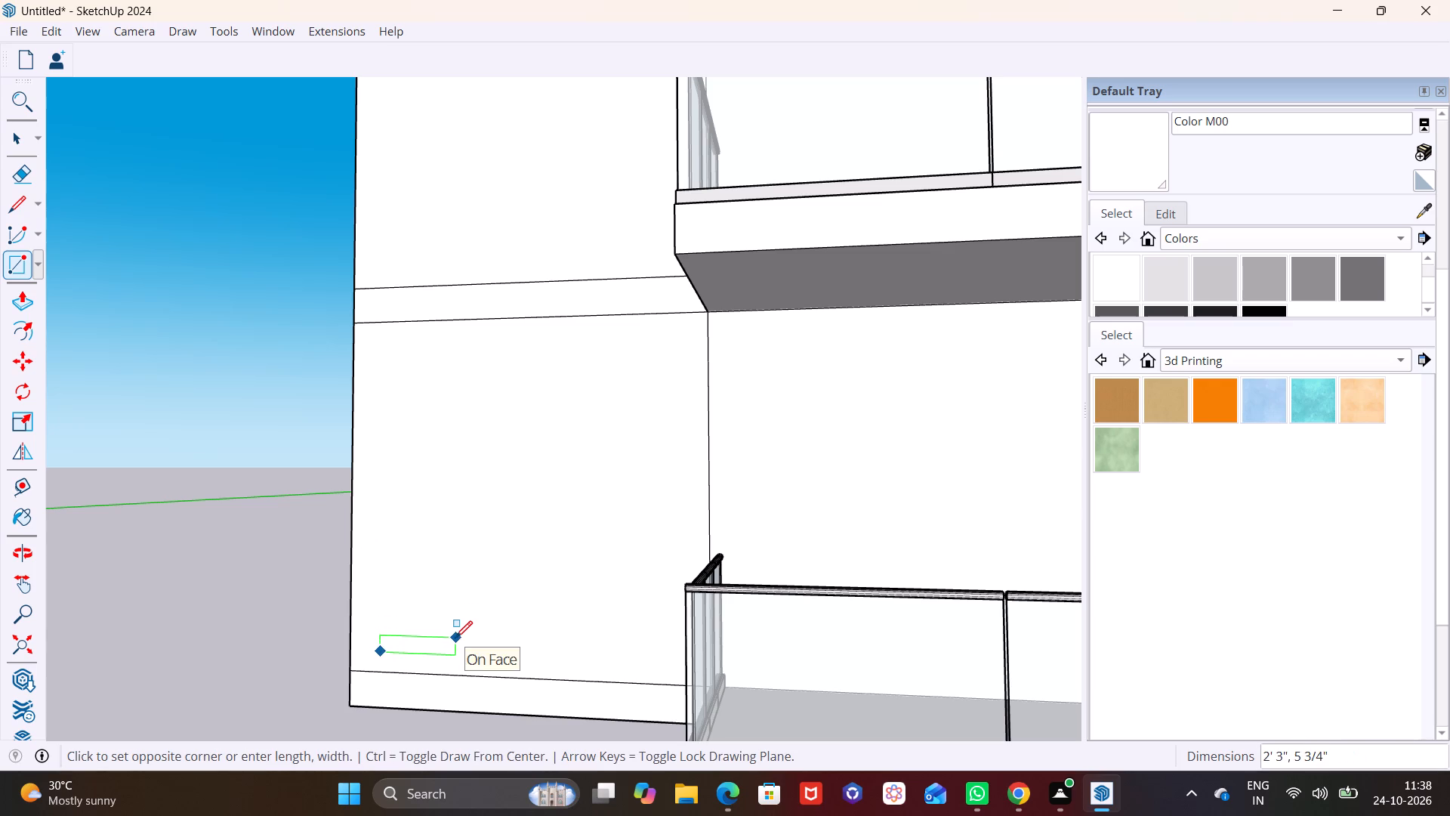
pyautogui.click(534, 410)
pyautogui.press('space')
# Offset the lowest-storey window rectangle inward by about 6 inches to form a frame border.
pyautogui.click(489, 465)
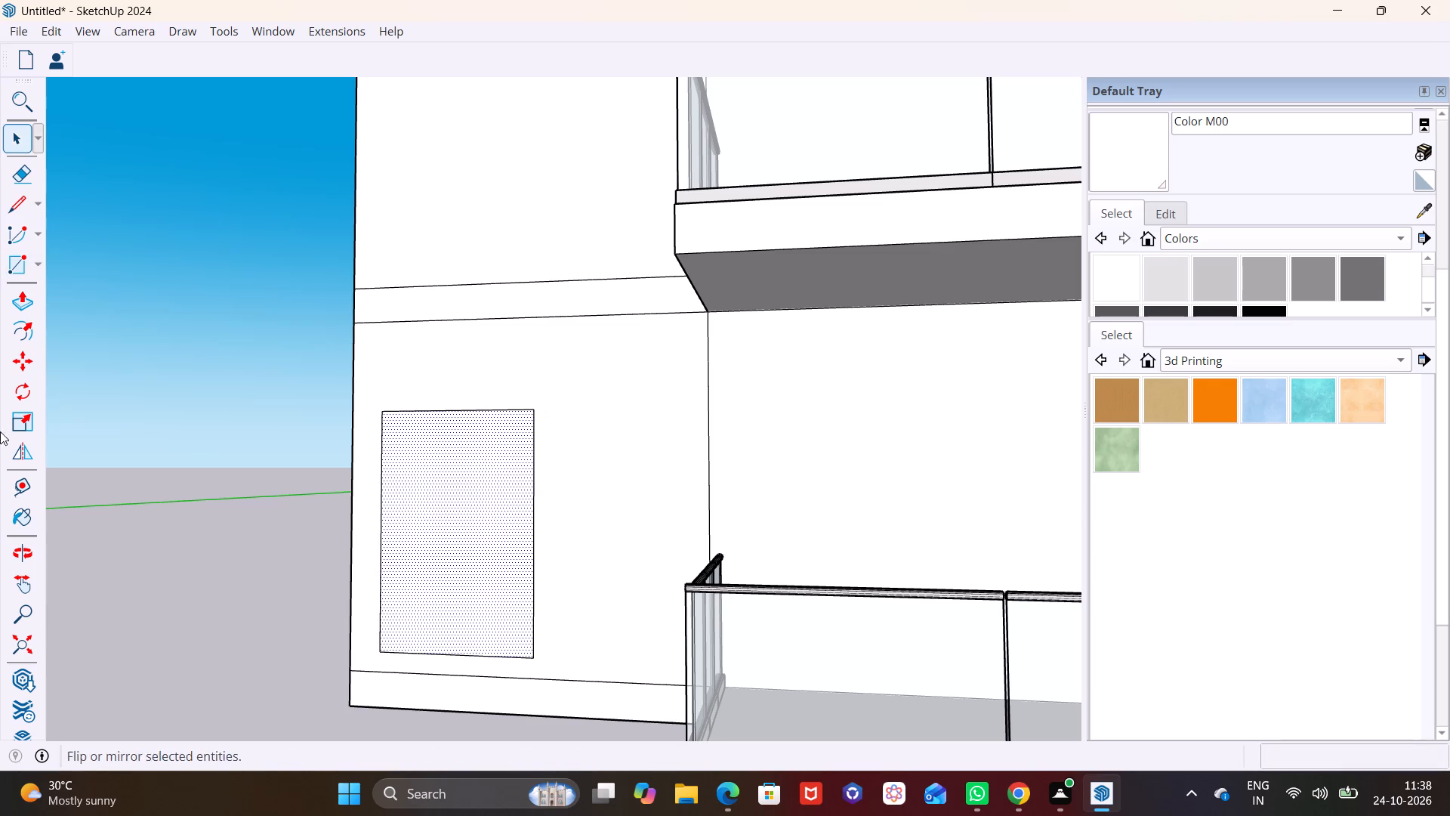
pyautogui.click(27, 335)
pyautogui.click(441, 546)
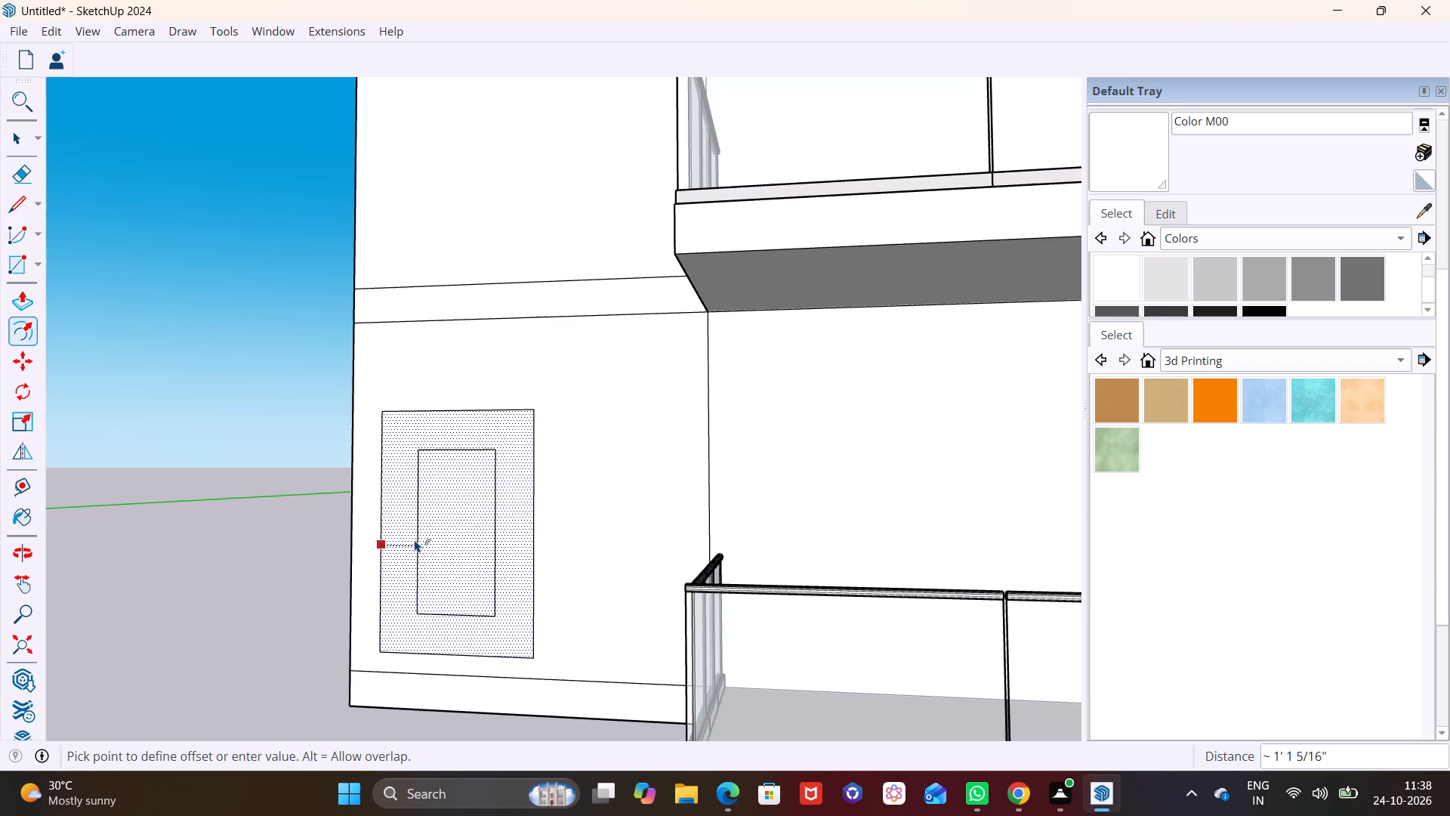
pyautogui.click(398, 537)
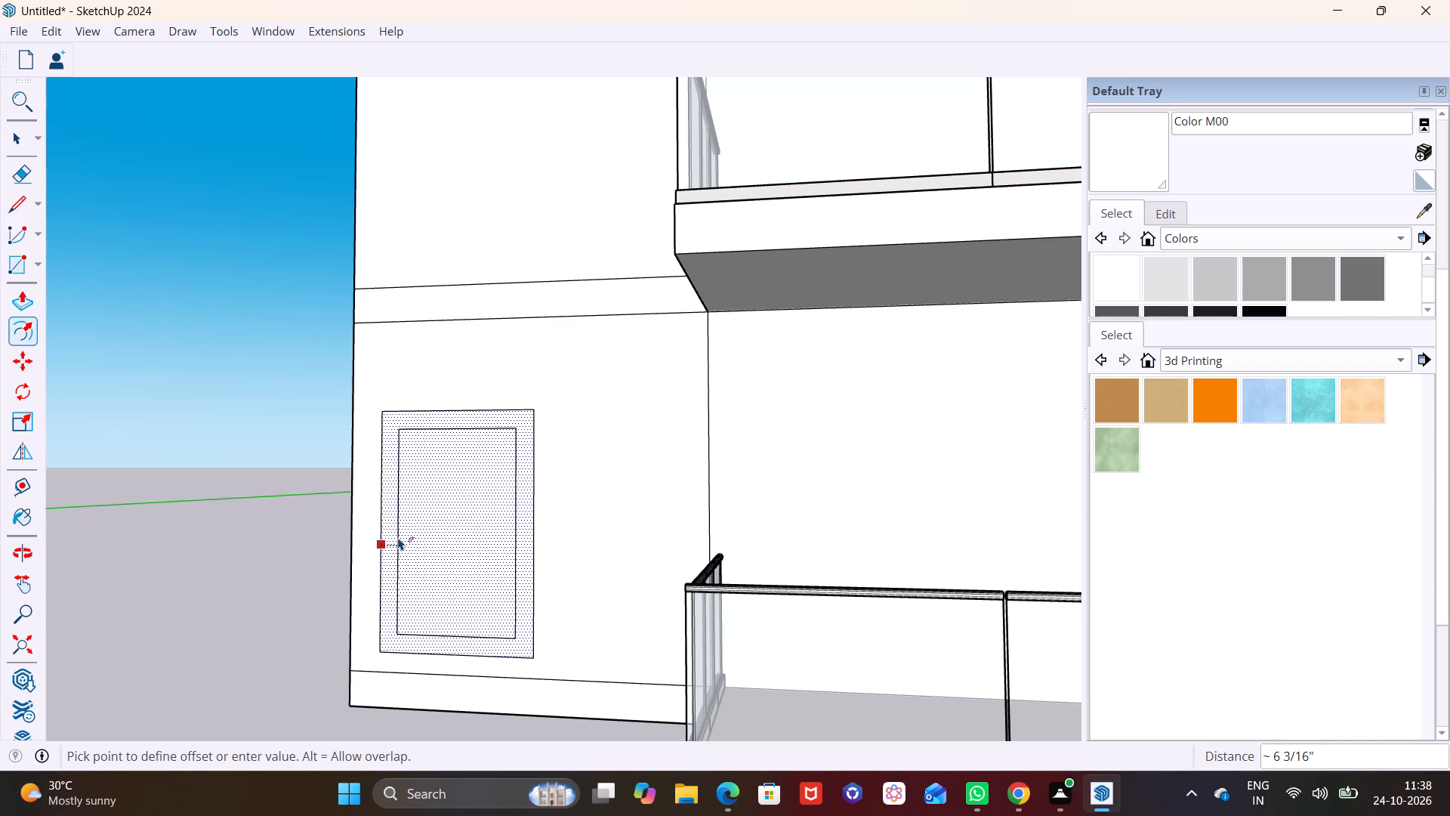
# Push/Pull the border face of the lowest-storey window outward from the wall as a projecting frame.
pyautogui.scroll(-6, 452, 564)
pyautogui.moveTo(406, 589); pyautogui.dragTo(237, 652, button='middle')
pyautogui.press('space')
pyautogui.scroll(6, 468, 521)
pyautogui.click(498, 528)
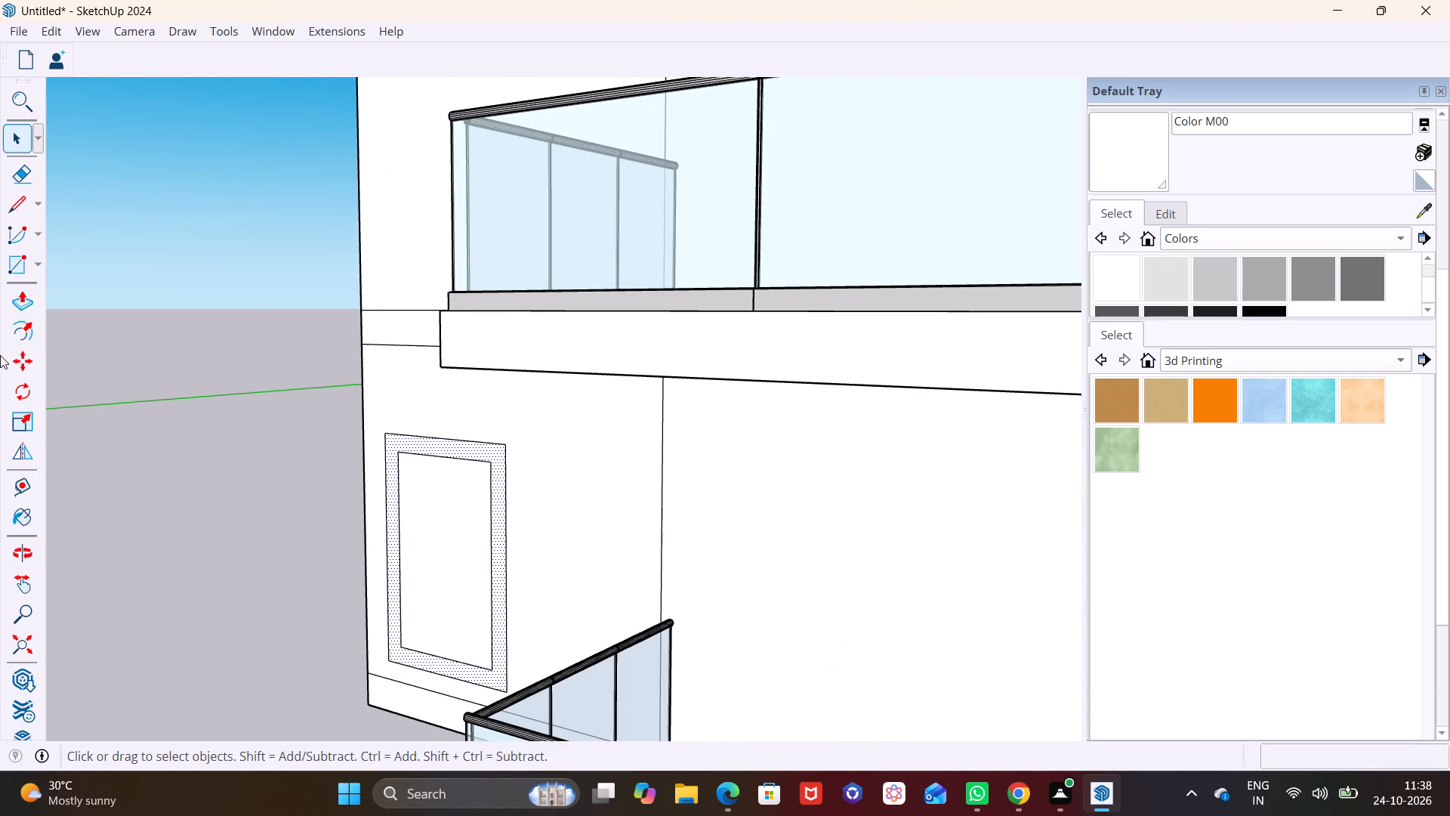
pyautogui.click(23, 306)
pyautogui.click(498, 528)
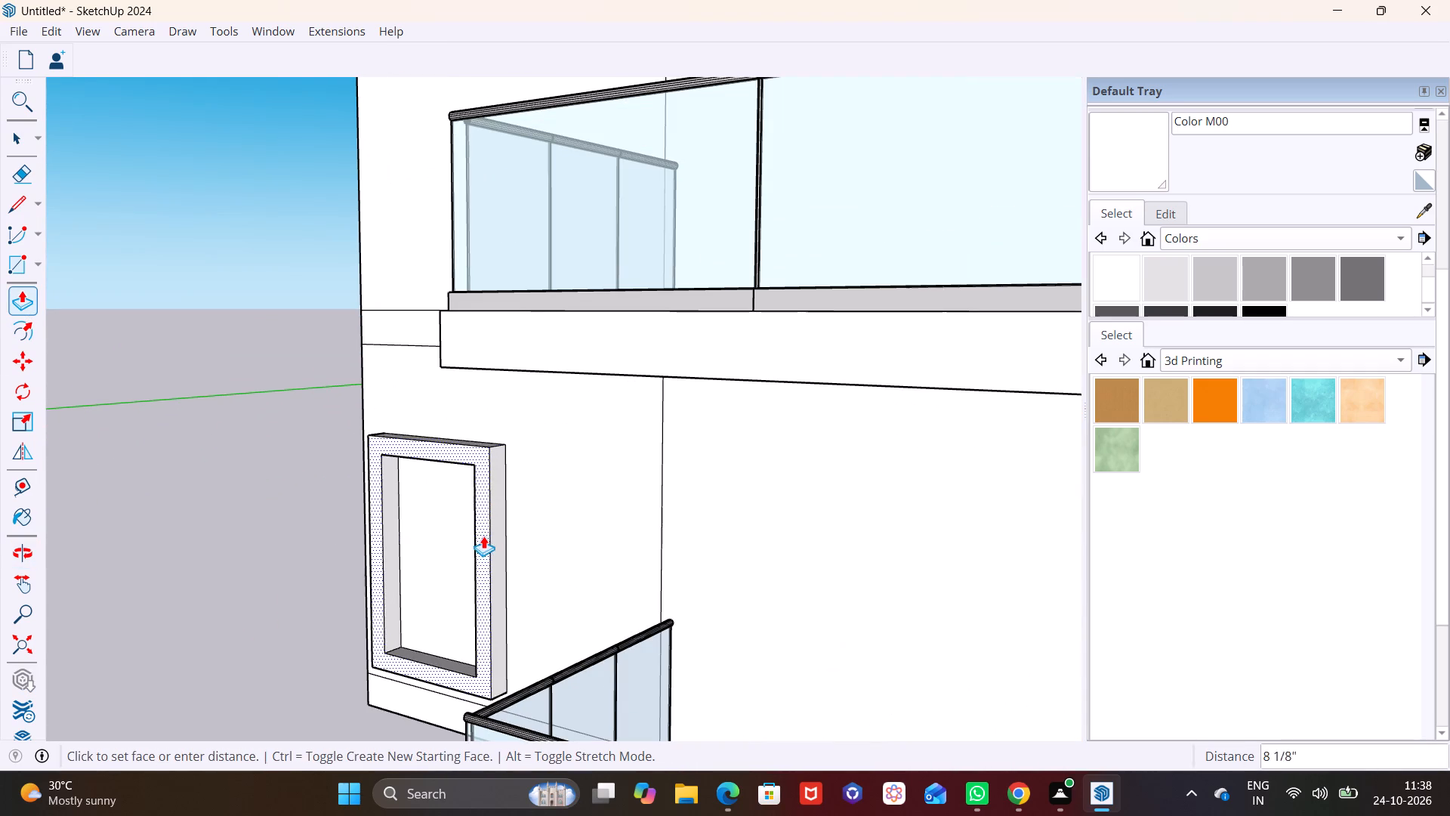
pyautogui.click(479, 536)
pyautogui.press('space')
pyautogui.click(263, 561)
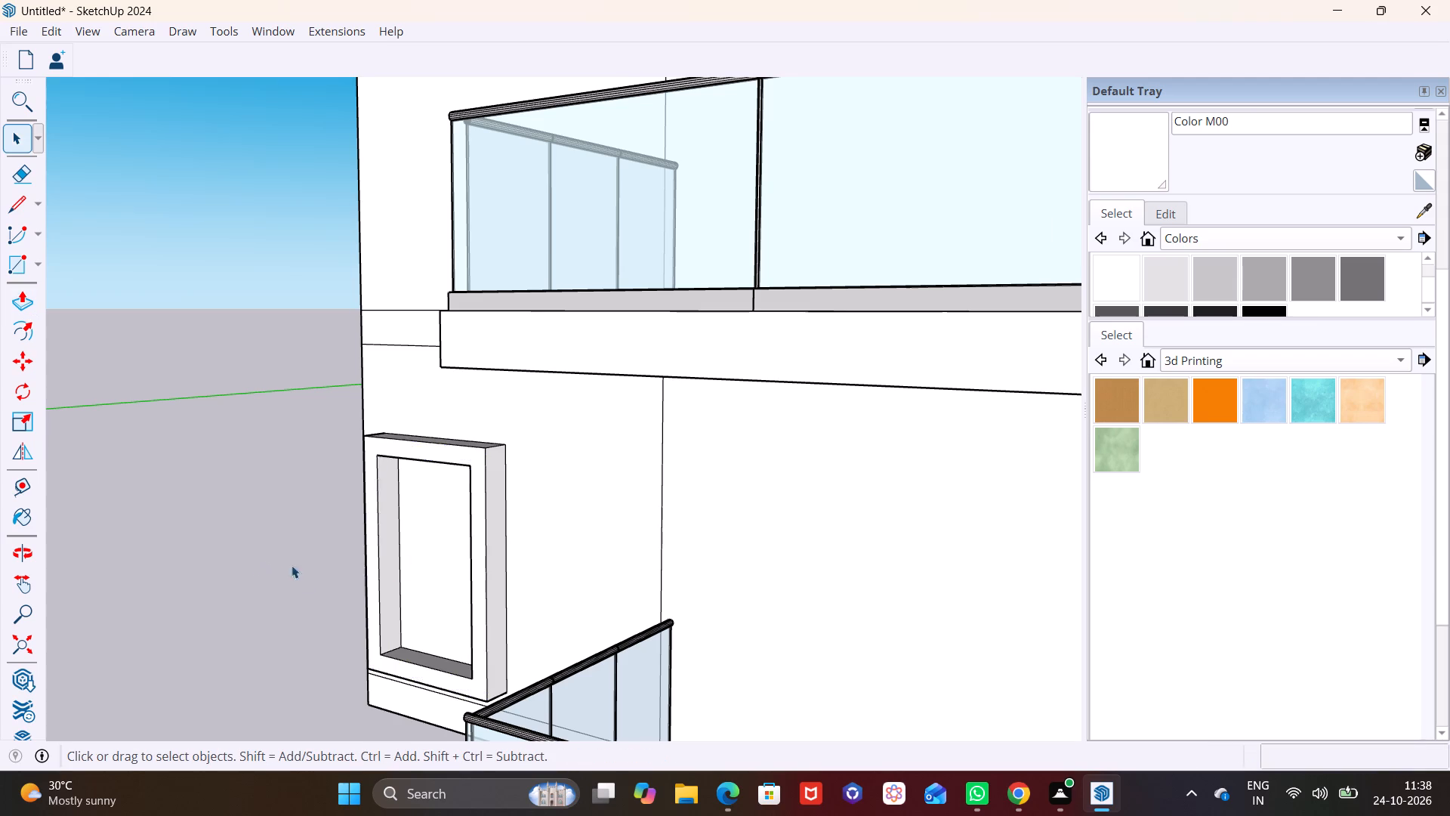
# Examine the window frame in the context of the whole building and its facades from several angles and distances.
pyautogui.scroll(-11, 296, 568)
pyautogui.scroll(-10, 295, 580)
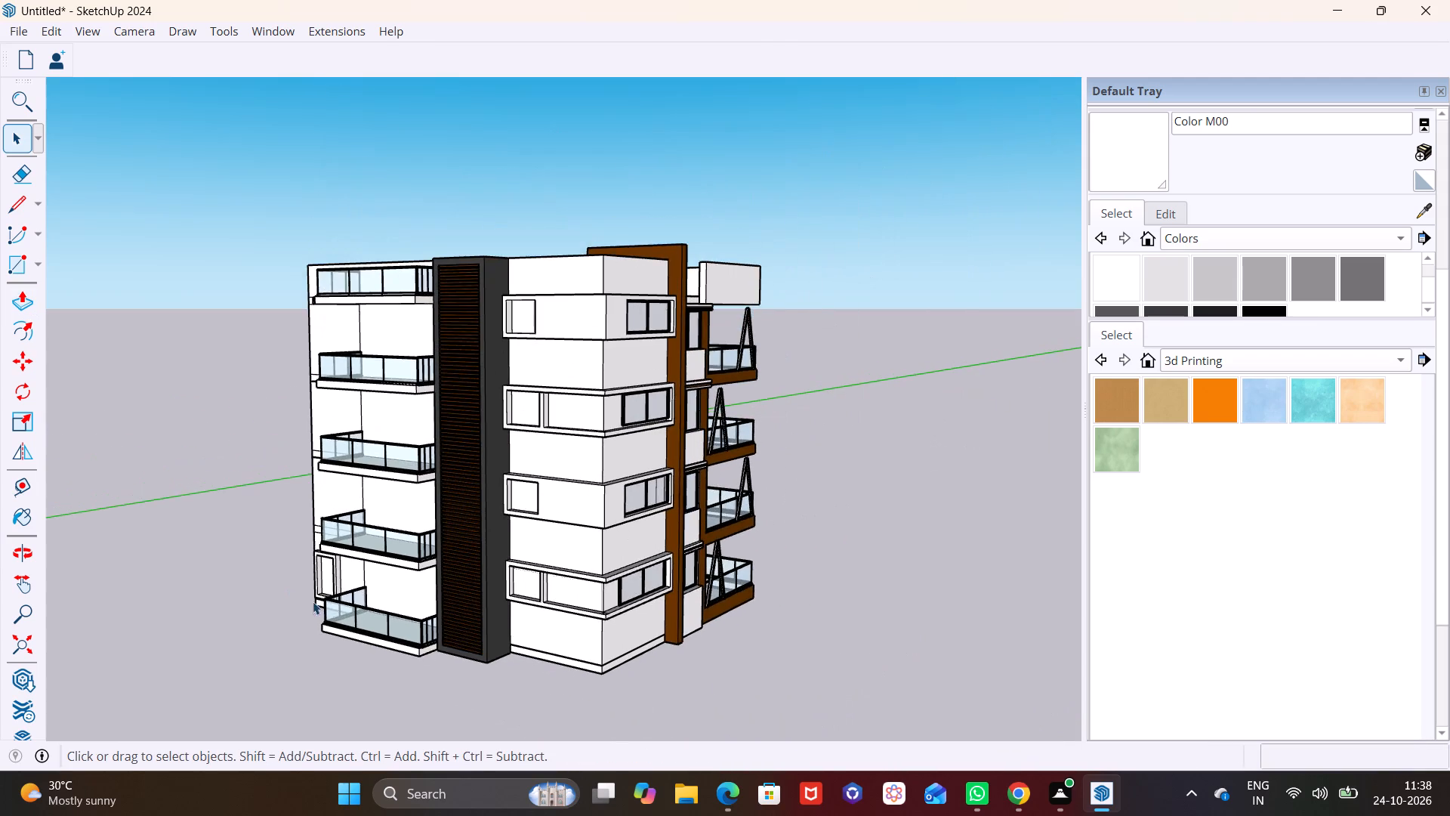
pyautogui.moveTo(333, 604); pyautogui.dragTo(415, 570, button='middle')
pyautogui.moveTo(518, 602); pyautogui.dragTo(375, 624, button='middle')
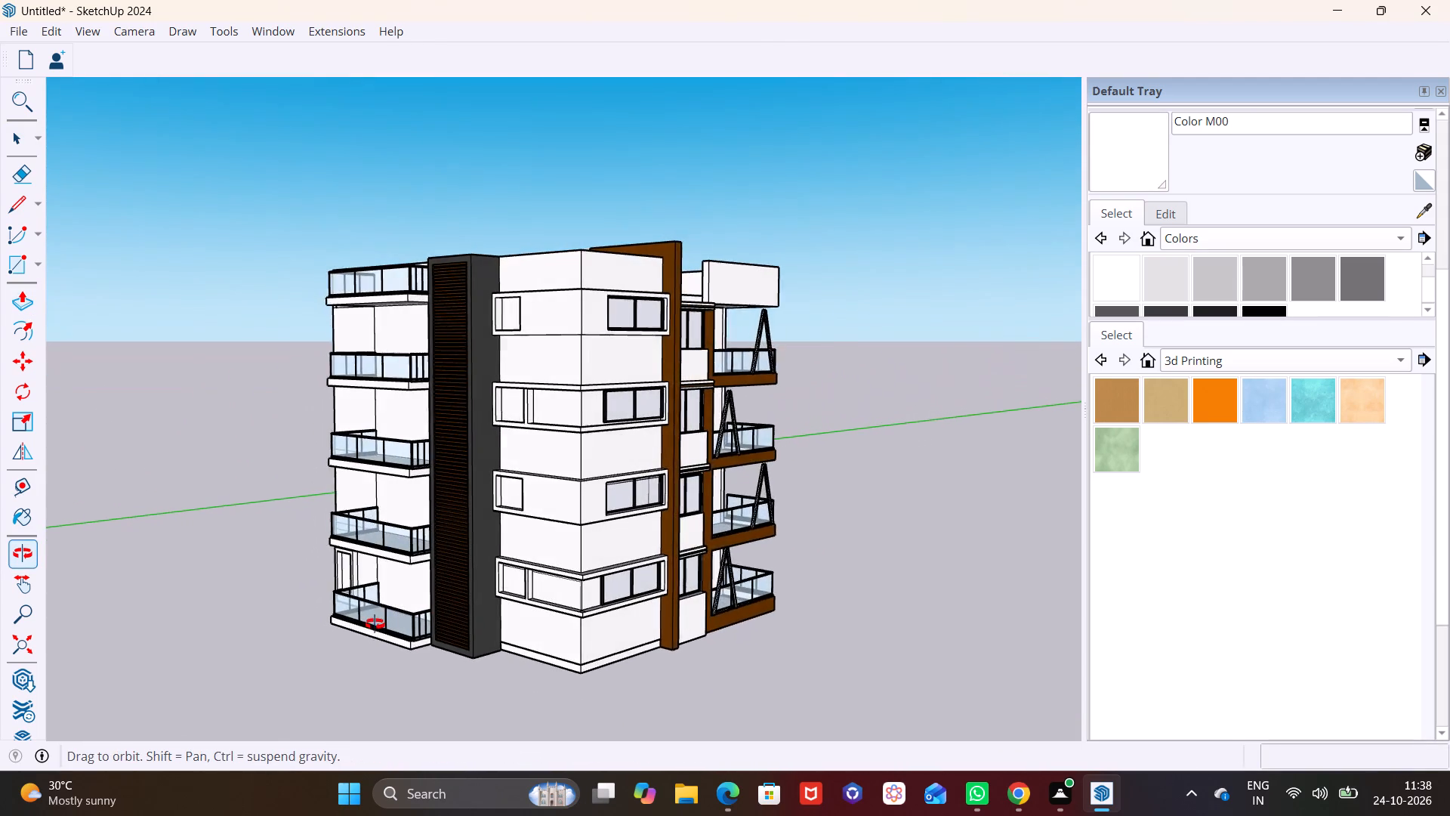
pyautogui.moveTo(375, 624); pyautogui.dragTo(517, 628, button='middle')
pyautogui.scroll(7, 517, 628)
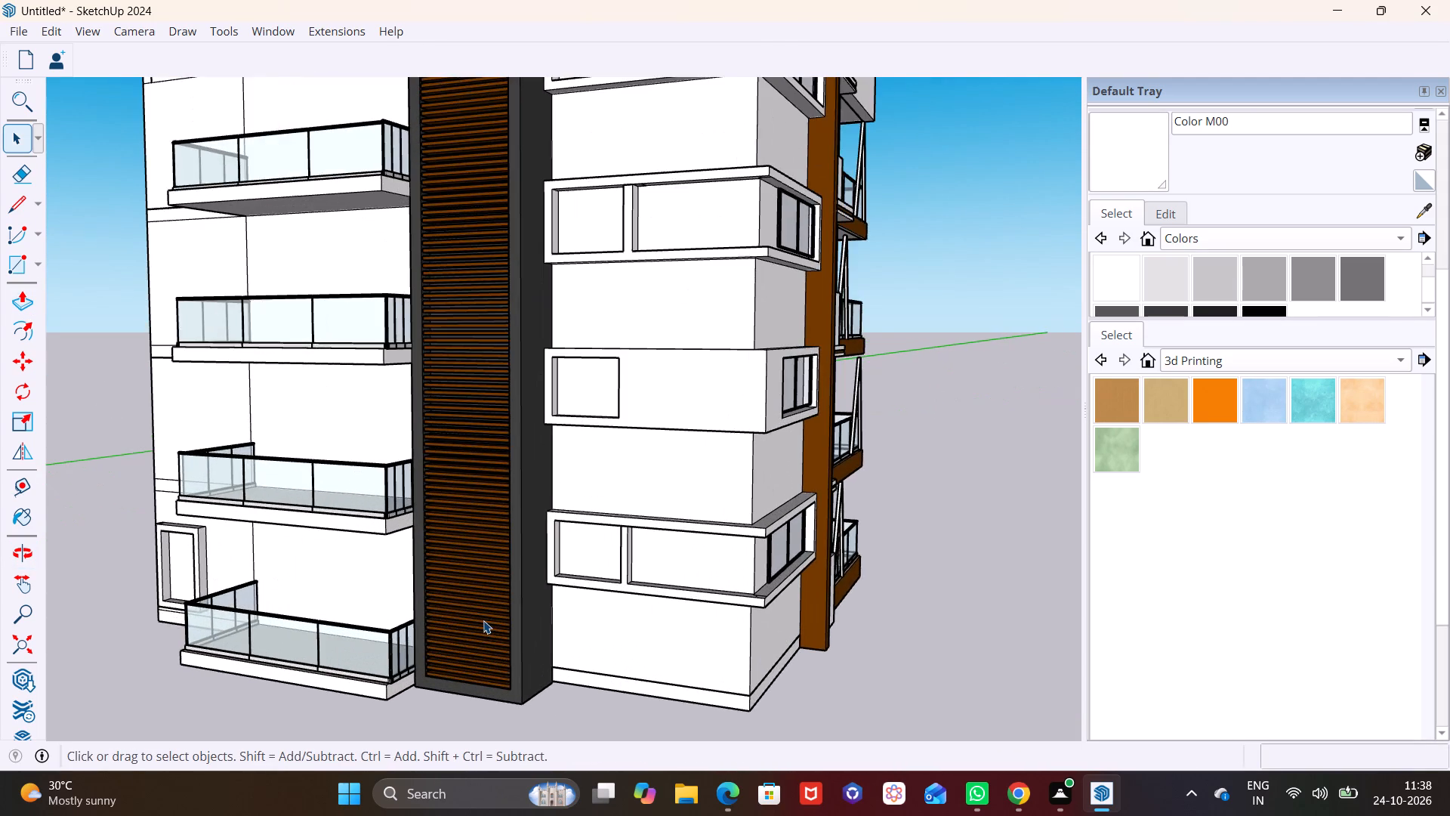
pyautogui.scroll(-3, 489, 611)
pyautogui.scroll(-17, 540, 440)
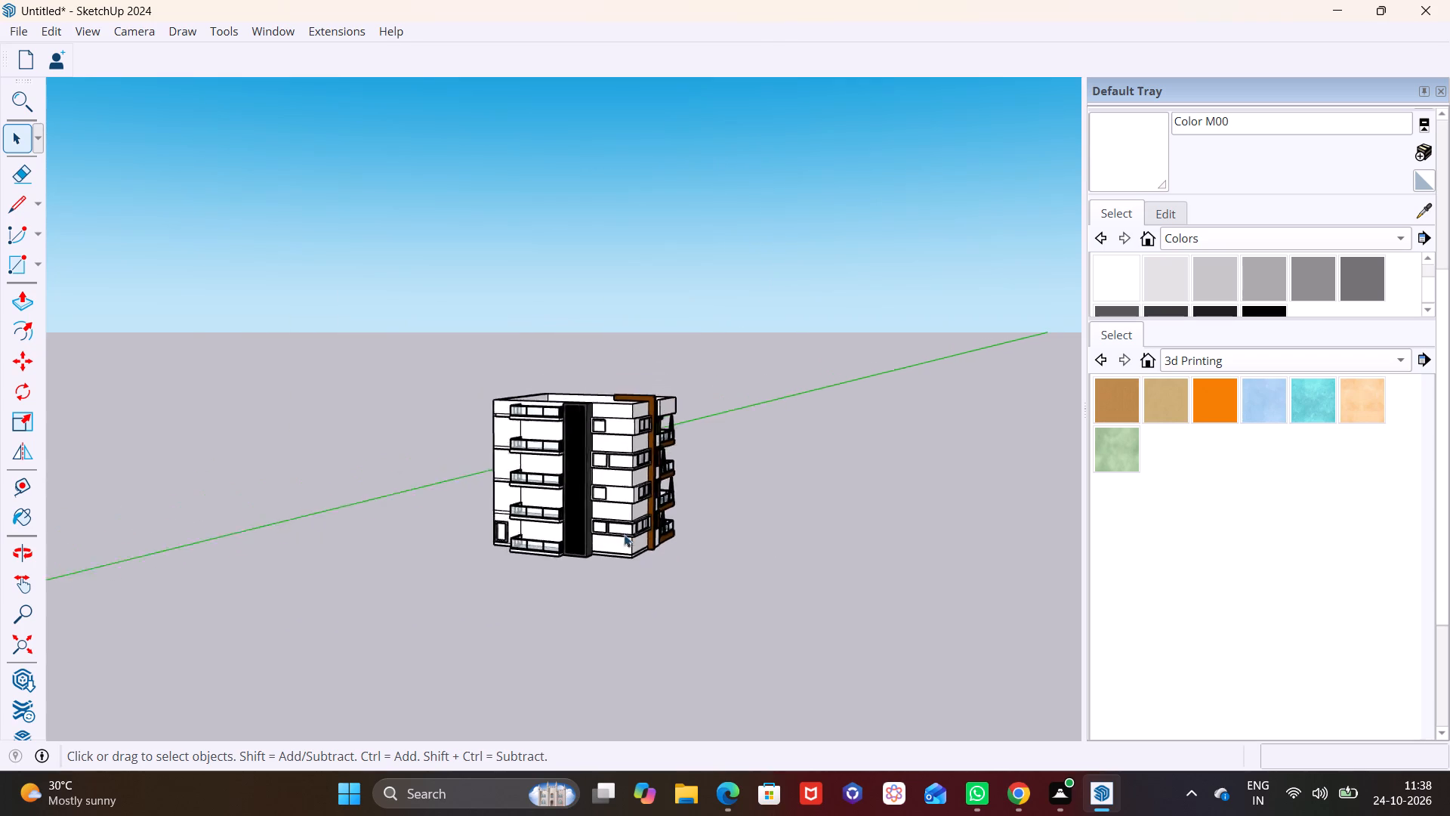
pyautogui.scroll(-13, 624, 534)
pyautogui.scroll(-4, 659, 586)
# Draw a window rectangle about 4.5 ft wide by 6.5 ft high on the wall one storey above the existing window frame.
pyautogui.scroll(15, 659, 586)
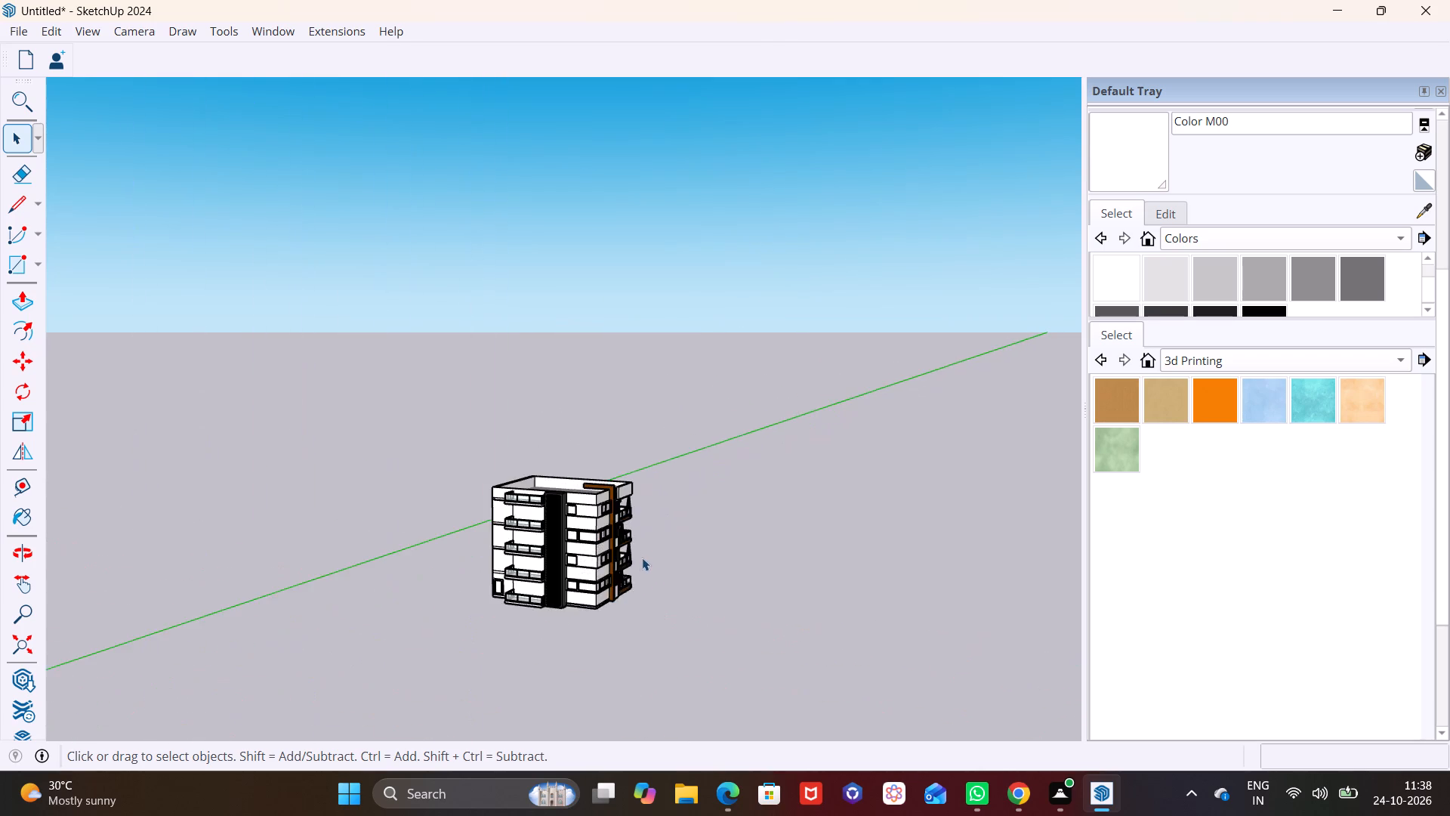
pyautogui.scroll(13, 642, 558)
pyautogui.moveTo(497, 570); pyautogui.dragTo(550, 526, button='middle')
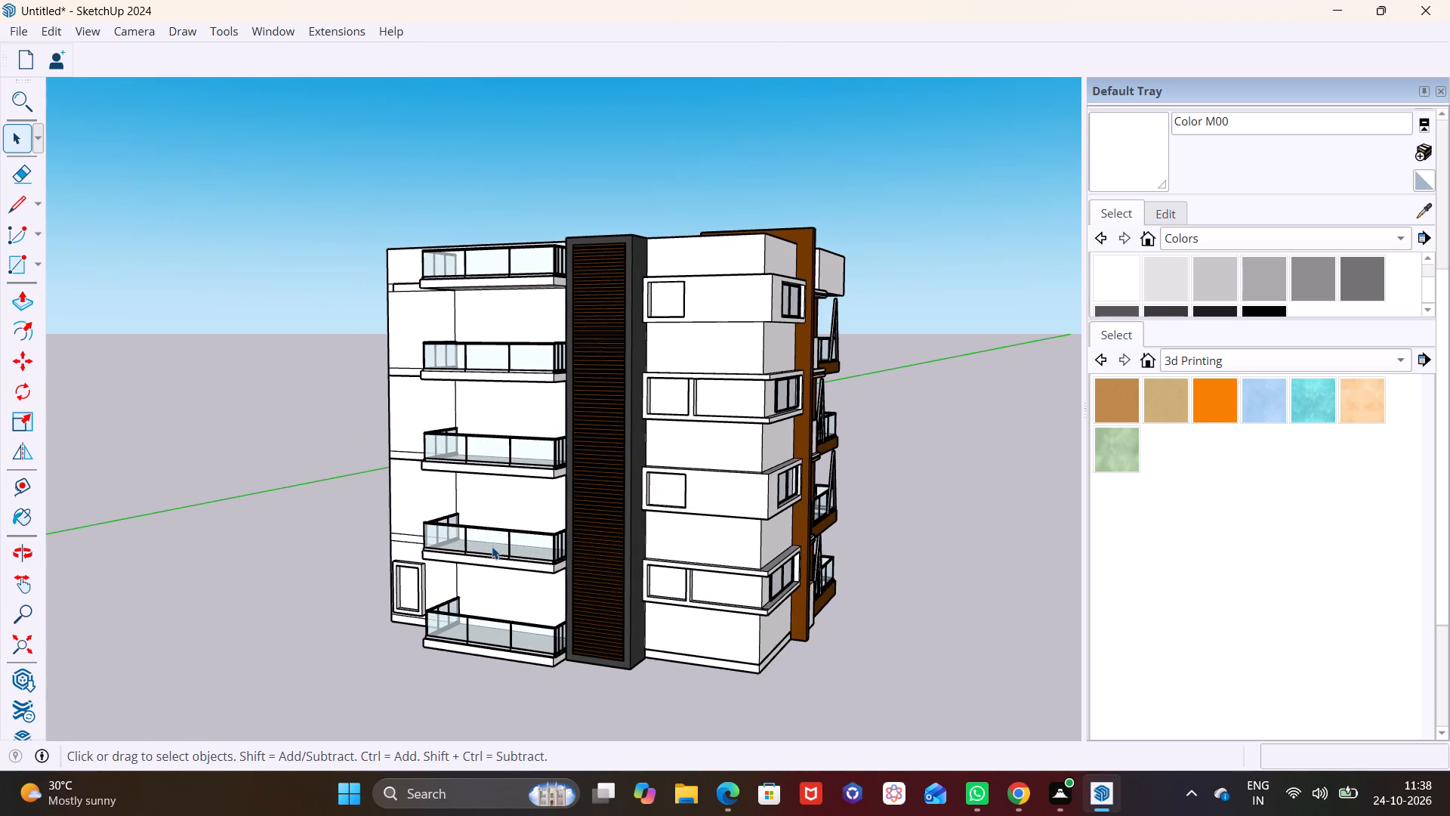
pyautogui.scroll(1, 492, 546)
pyautogui.moveTo(455, 543); pyautogui.dragTo(501, 598, button='middle')
pyautogui.moveTo(492, 592); pyautogui.dragTo(662, 570, button='middle')
pyautogui.scroll(5, 478, 617)
pyautogui.keyDown('shift'); pyautogui.moveTo(442, 629); pyautogui.dragTo(483, 544, button='middle'); pyautogui.keyUp('shift')
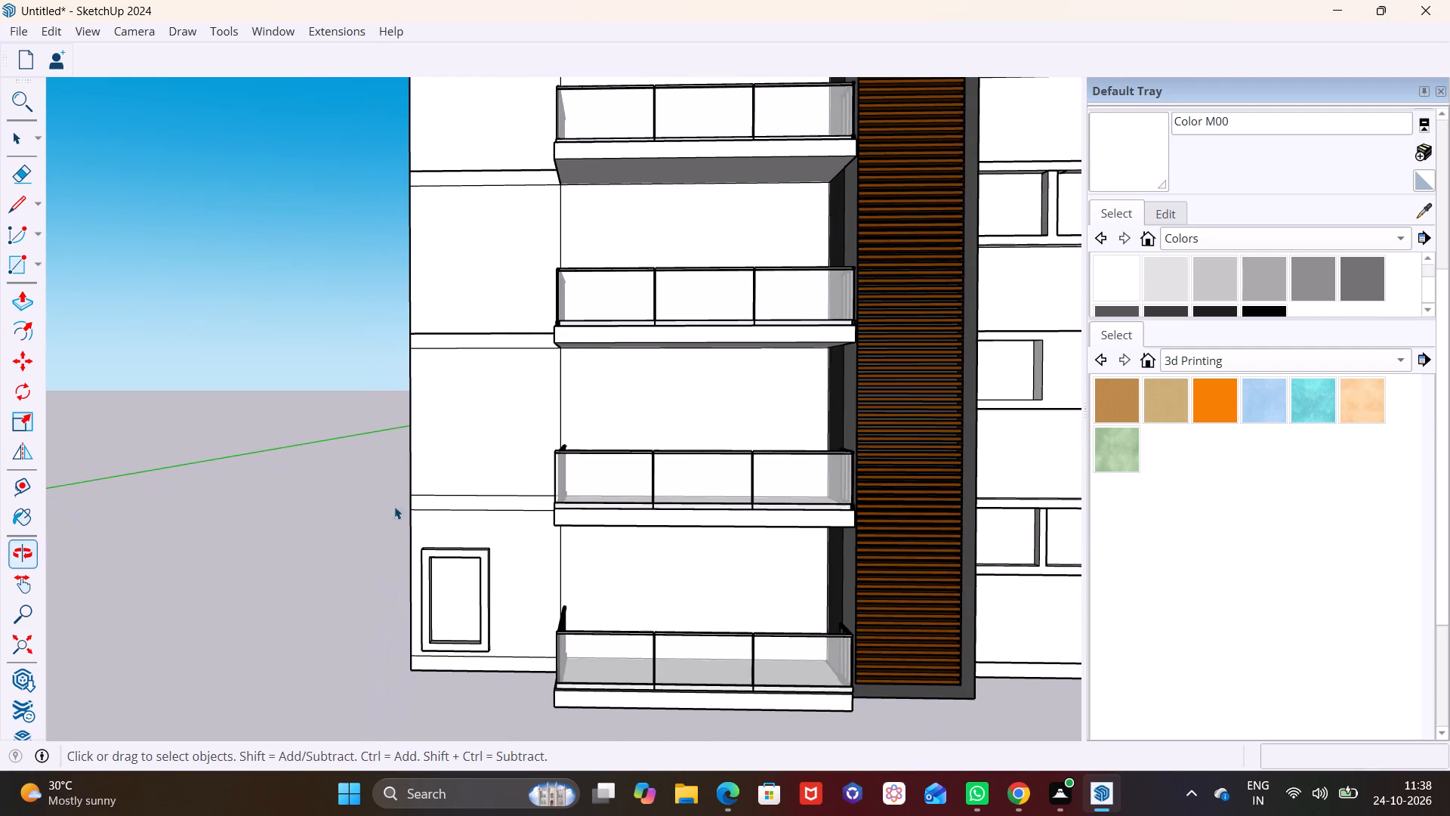
pyautogui.click(36, 267)
pyautogui.click(72, 296)
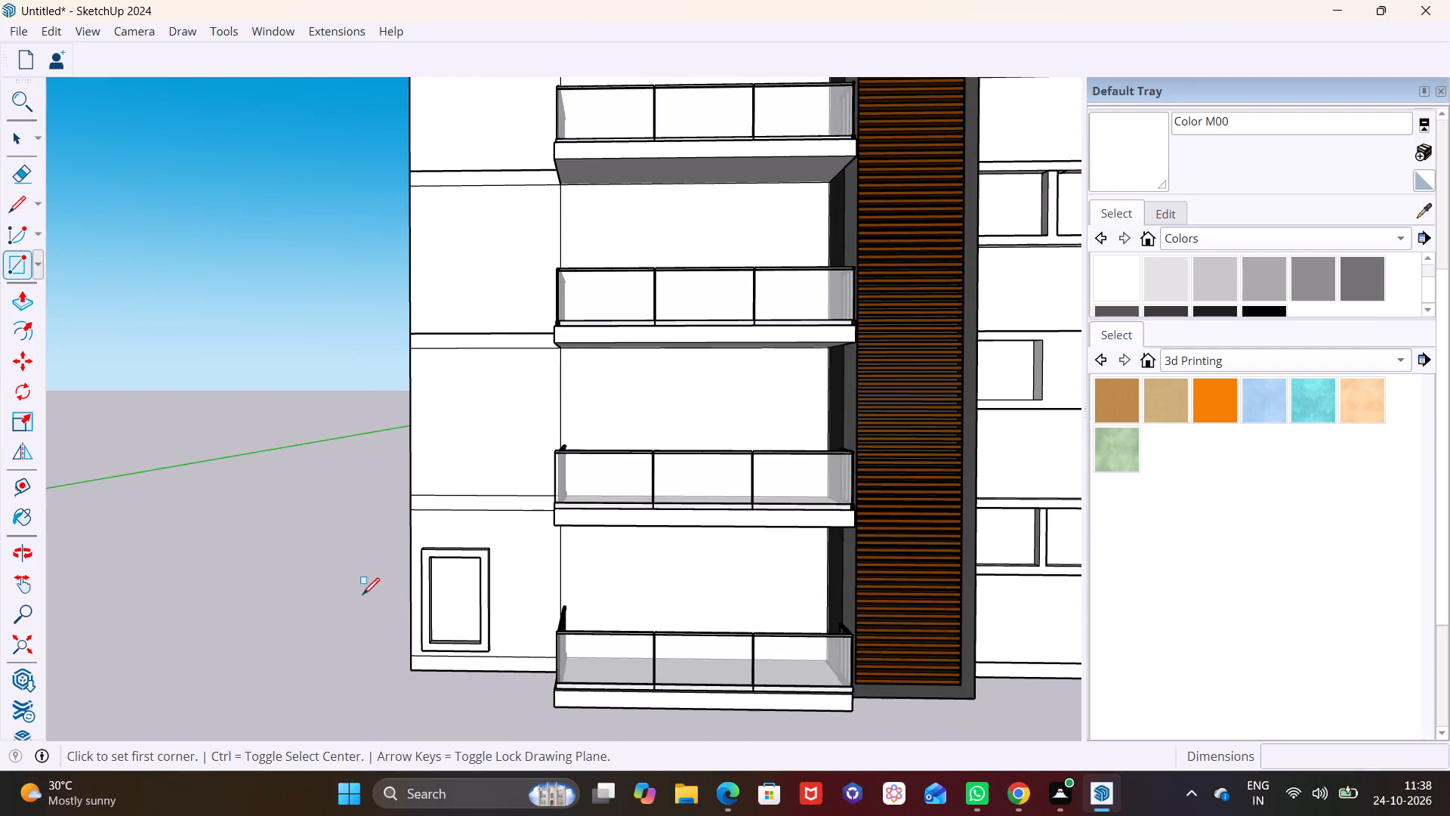
pyautogui.click(427, 483)
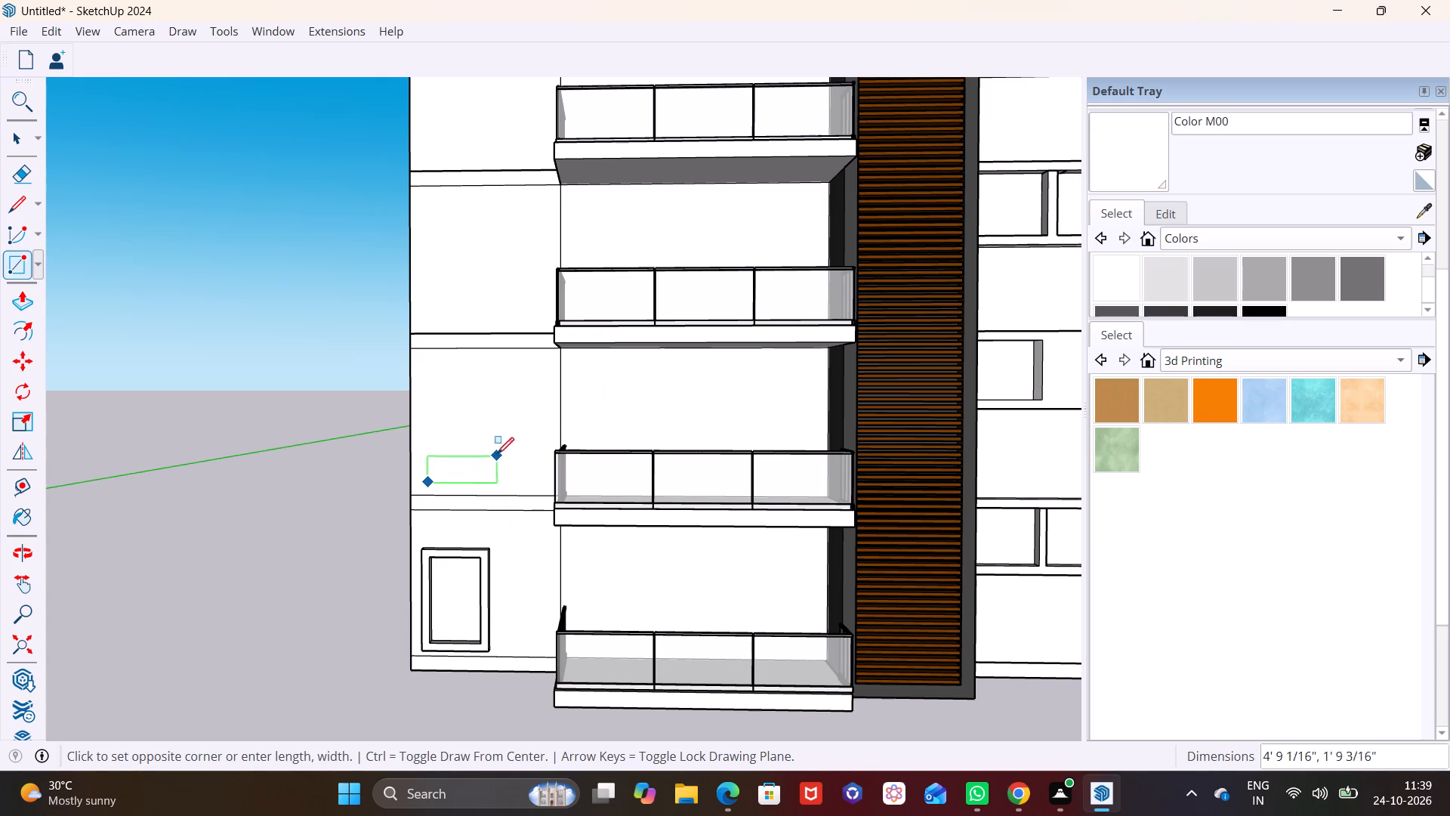
pyautogui.click(495, 389)
pyautogui.press('space')
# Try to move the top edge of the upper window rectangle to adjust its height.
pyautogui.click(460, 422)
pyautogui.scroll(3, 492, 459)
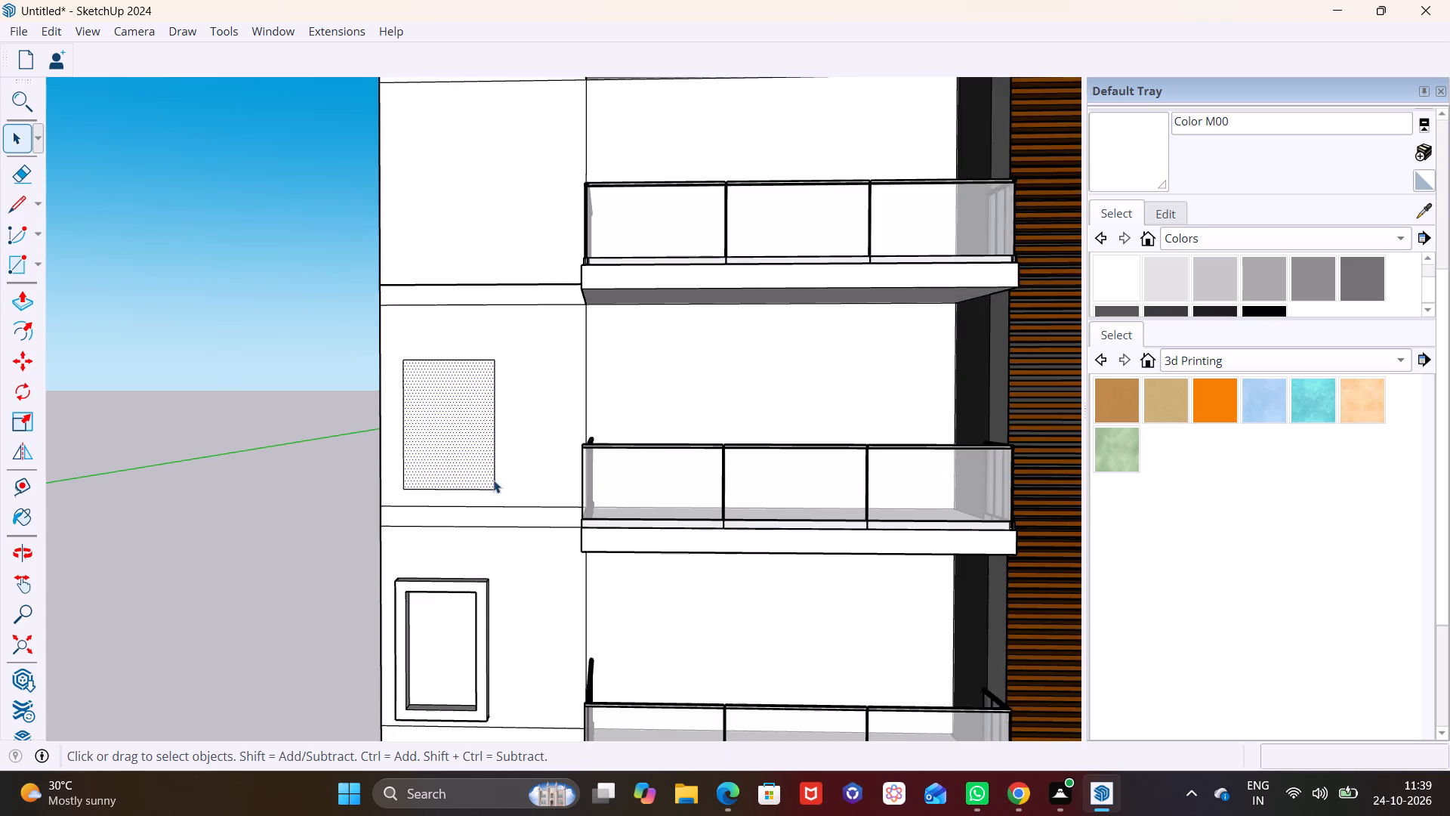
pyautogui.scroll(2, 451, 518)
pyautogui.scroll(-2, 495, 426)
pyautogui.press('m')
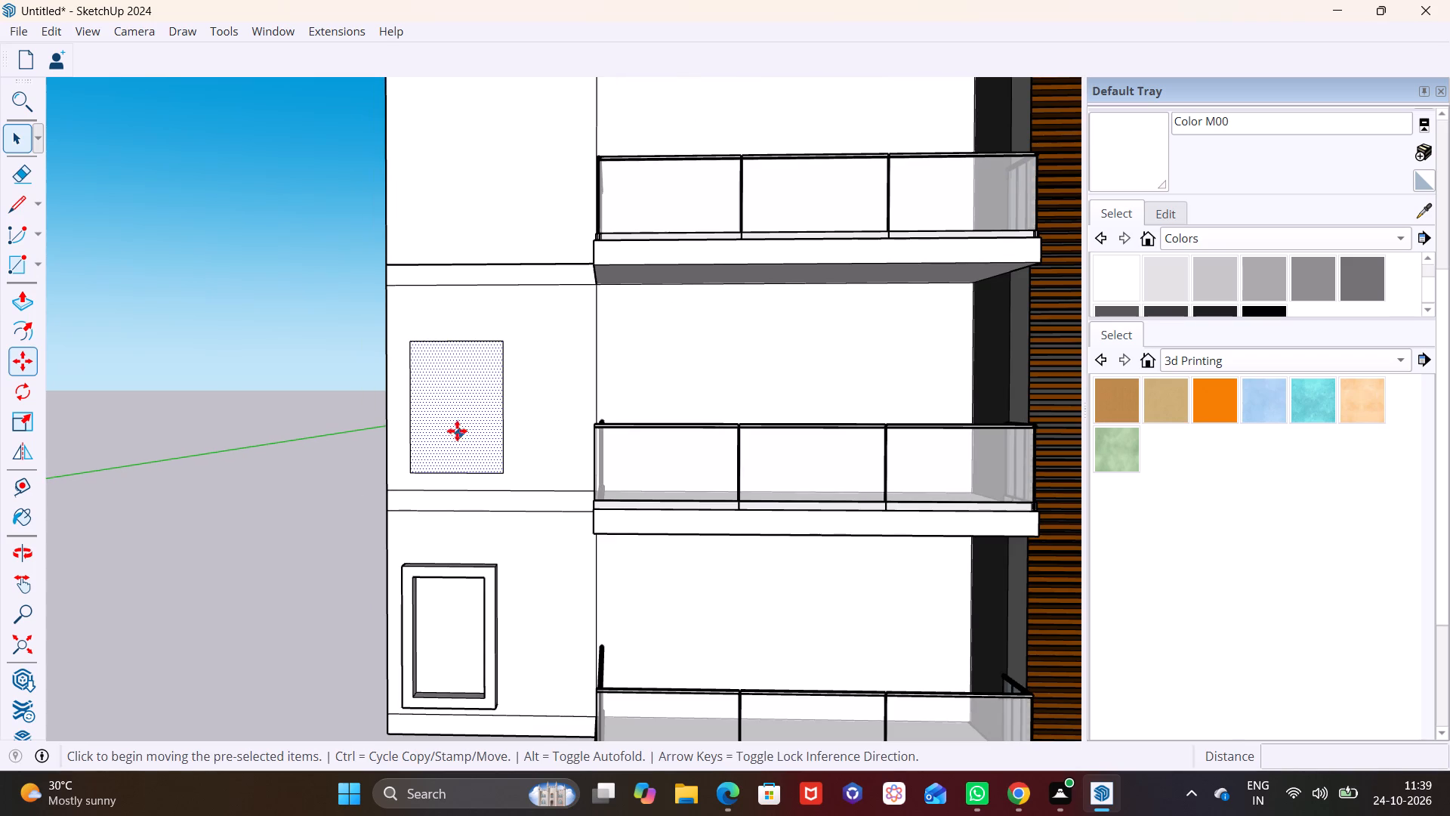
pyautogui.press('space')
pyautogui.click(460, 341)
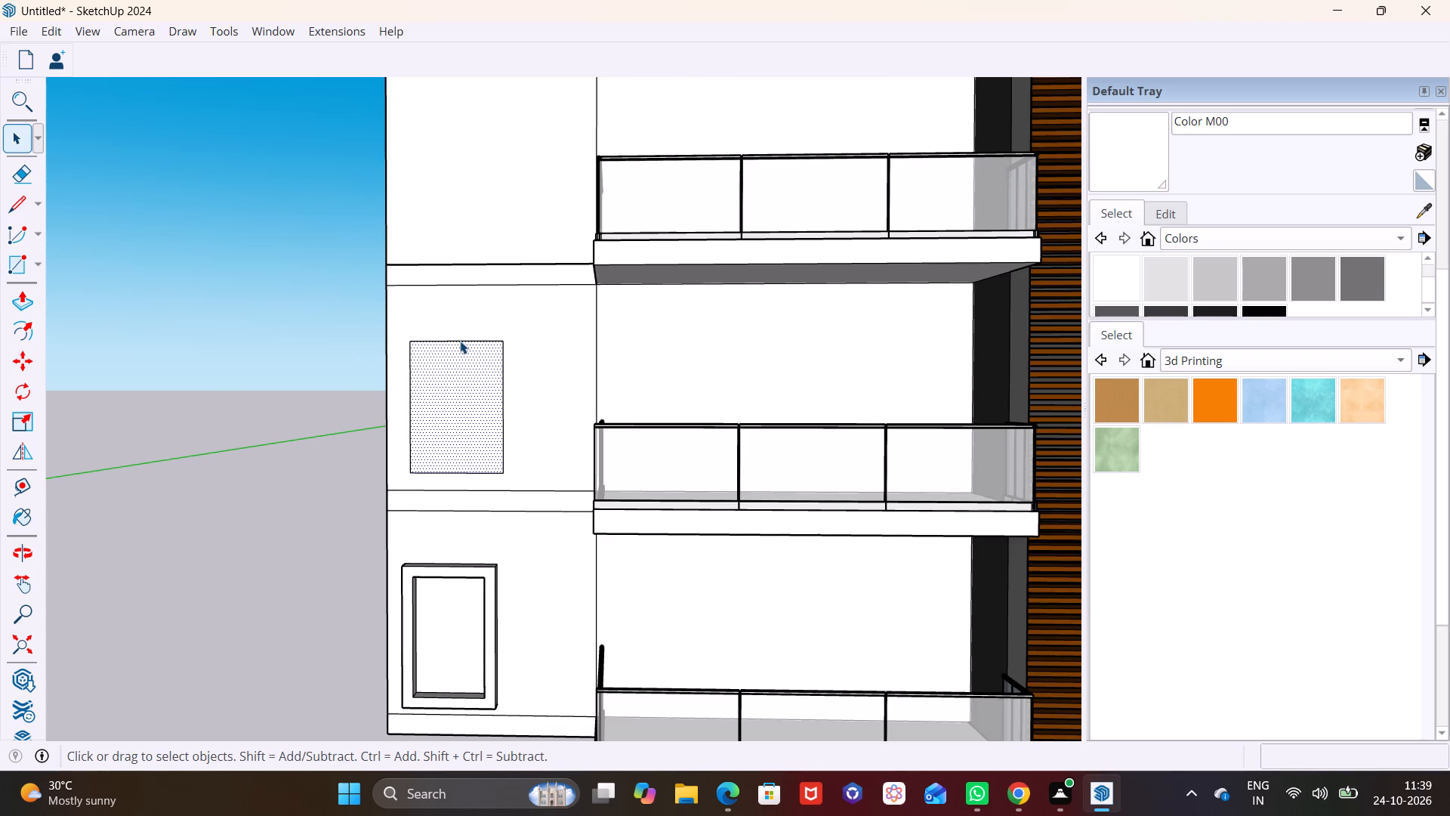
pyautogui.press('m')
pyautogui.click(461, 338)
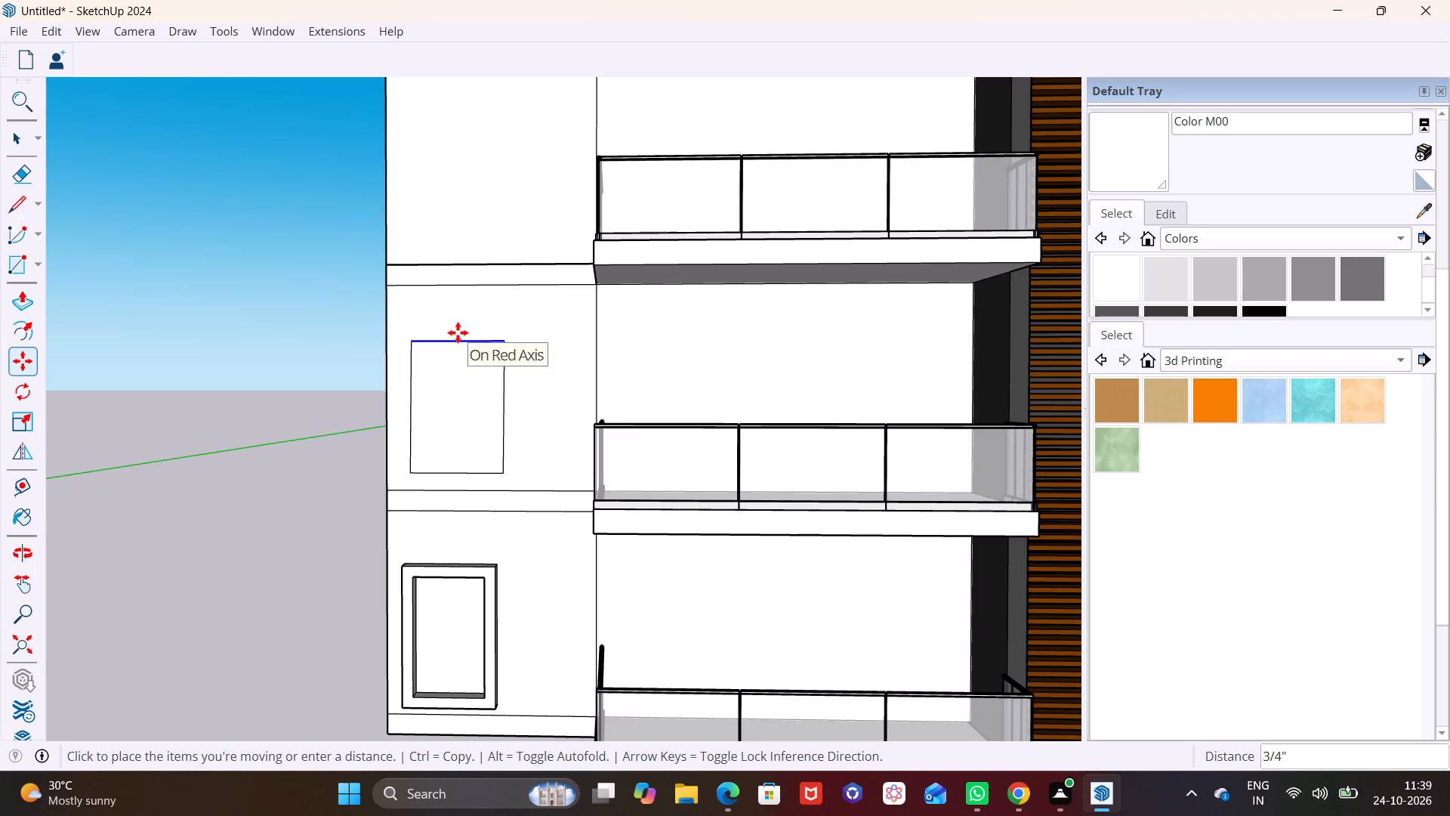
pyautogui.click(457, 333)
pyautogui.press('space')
# Offset the upper window rectangle inward by about 6 inches to form a frame border.
pyautogui.click(445, 402)
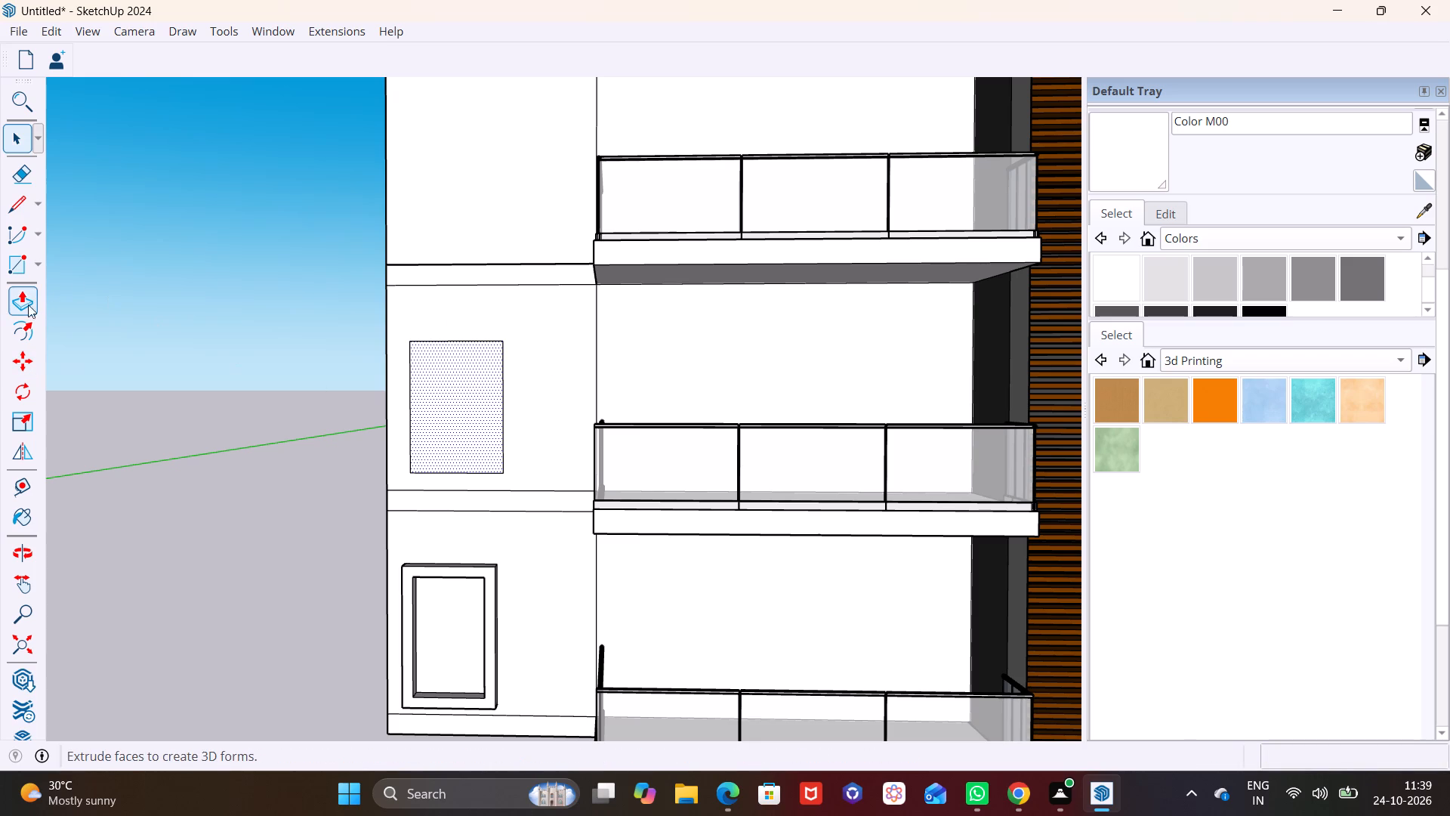
pyautogui.click(30, 325)
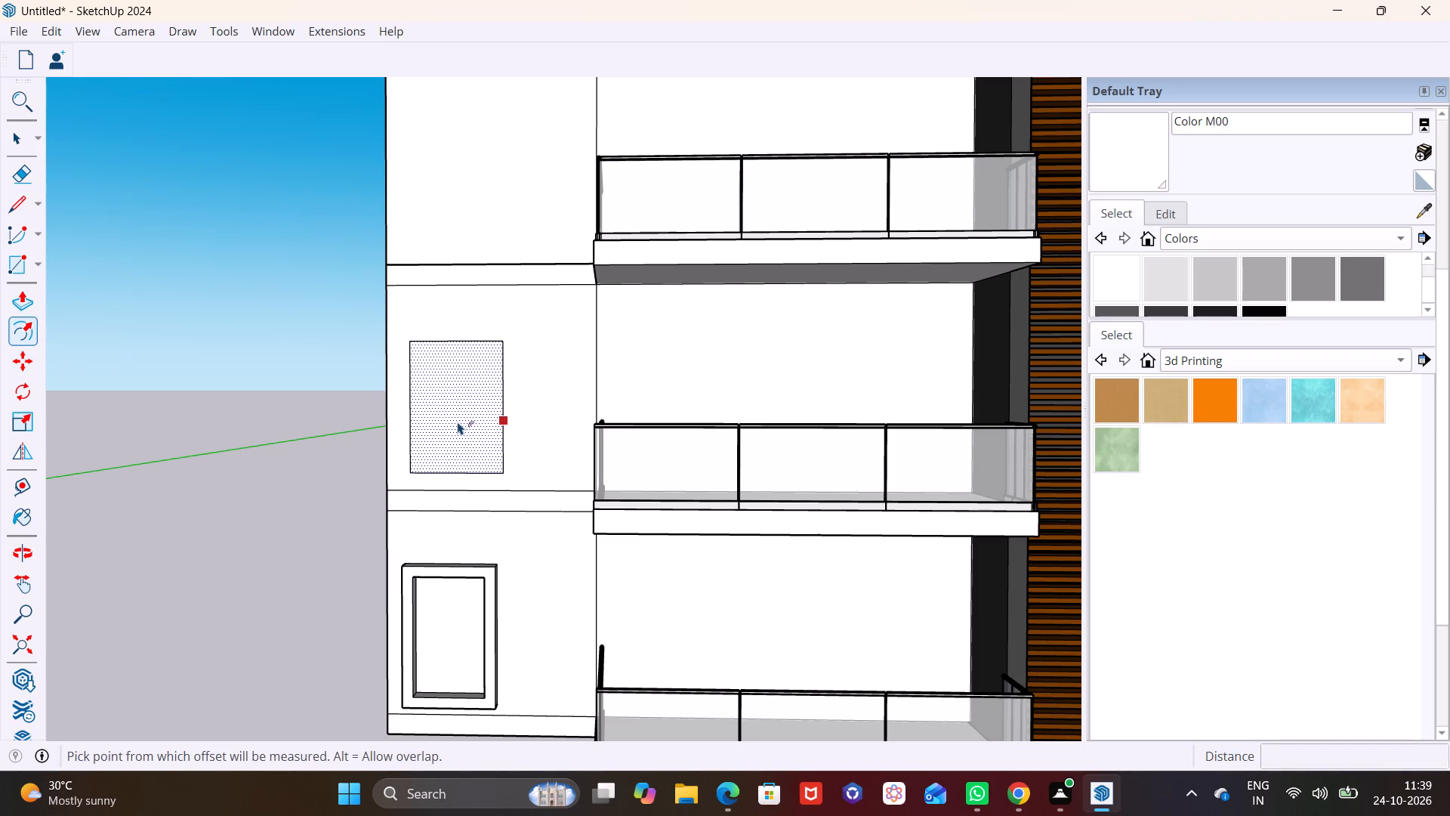
pyautogui.click(458, 422)
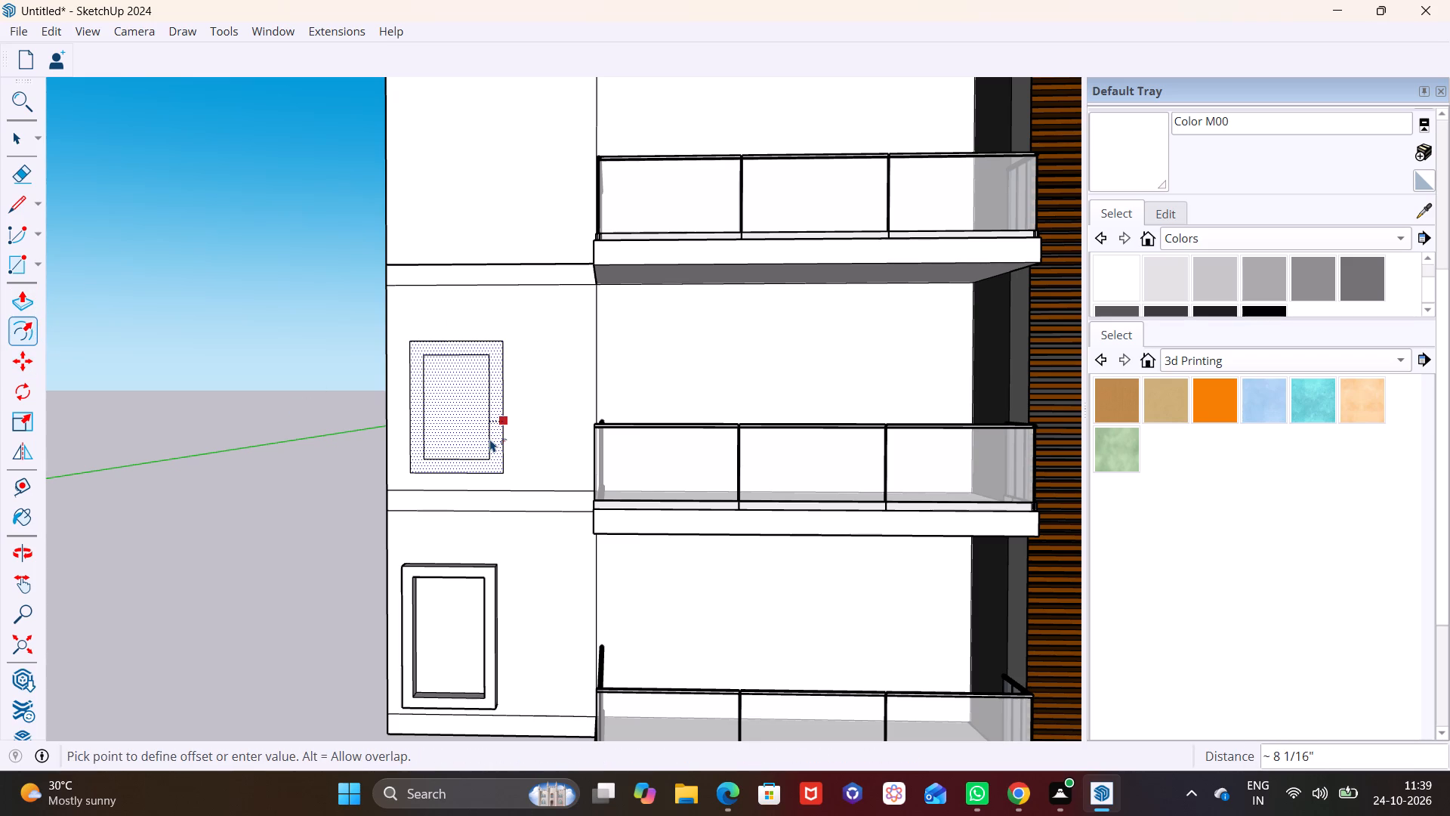
pyautogui.click(493, 441)
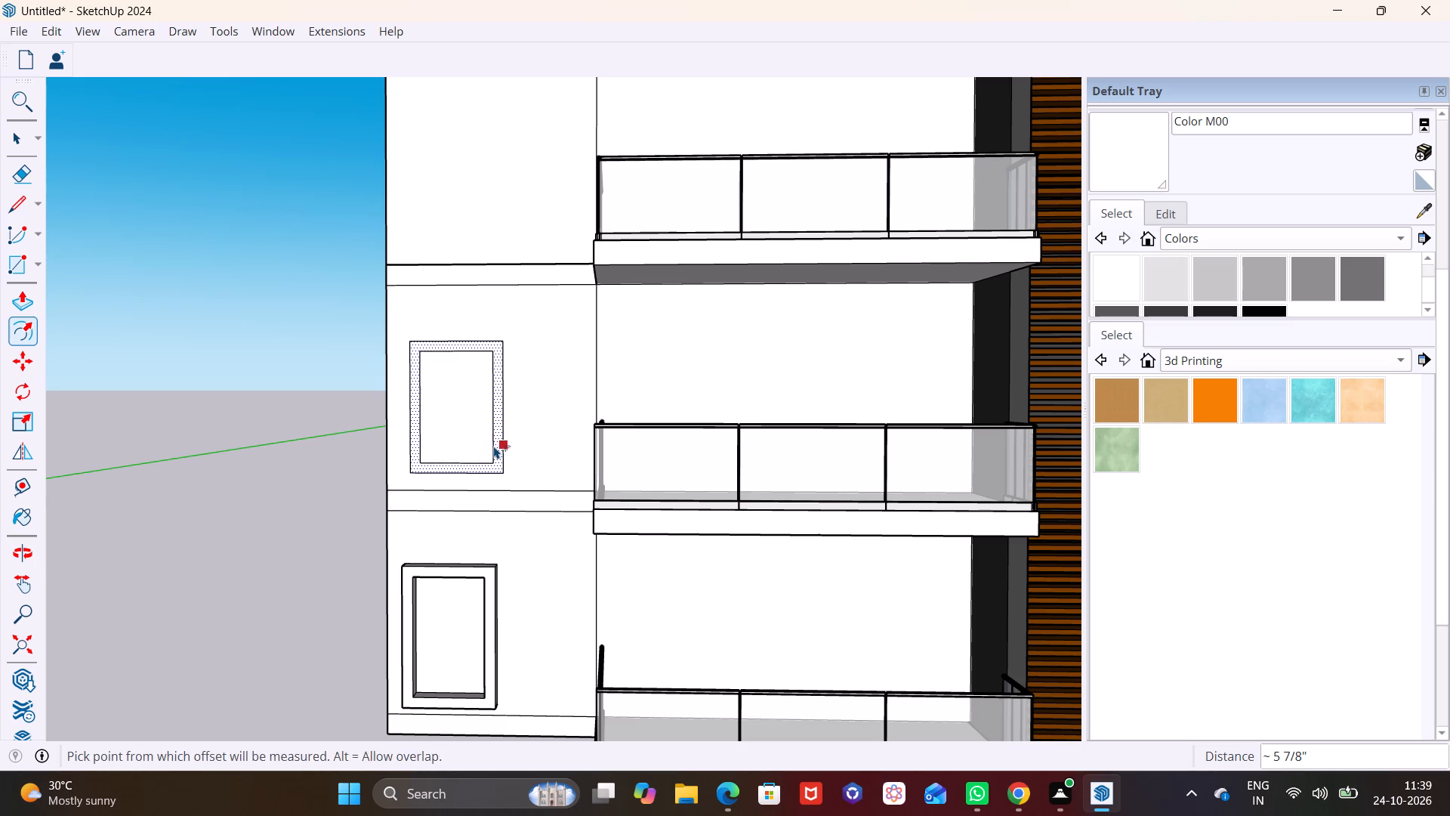
# Extrude the upper window's frame border outward by 10 3/16" so it lines up with the frame below.
pyautogui.moveTo(494, 446); pyautogui.dragTo(314, 497, button='middle')
pyautogui.scroll(8, 338, 476)
pyautogui.scroll(-3, 344, 481)
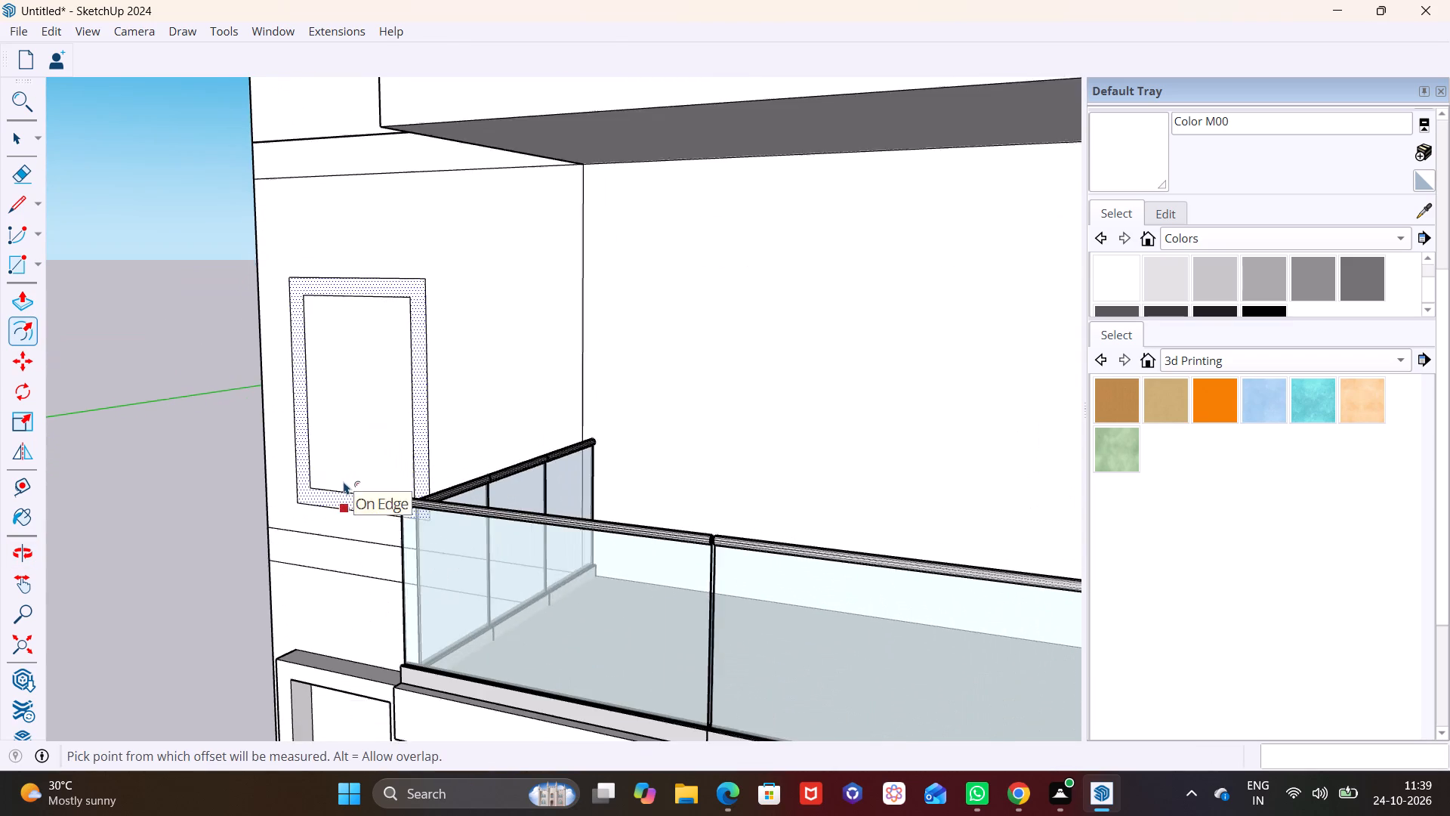
pyautogui.click(21, 304)
pyautogui.click(307, 434)
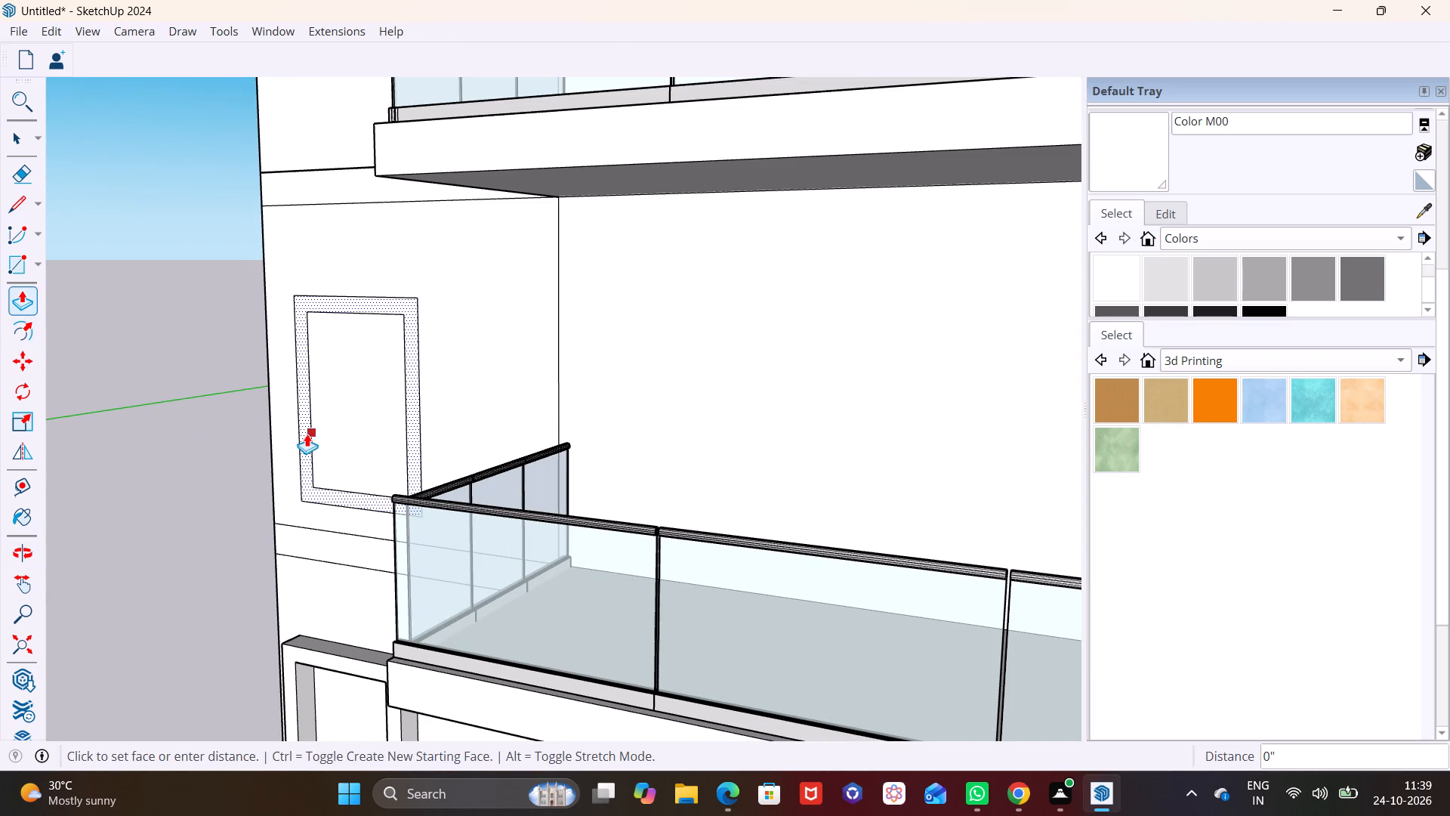
pyautogui.click(322, 645)
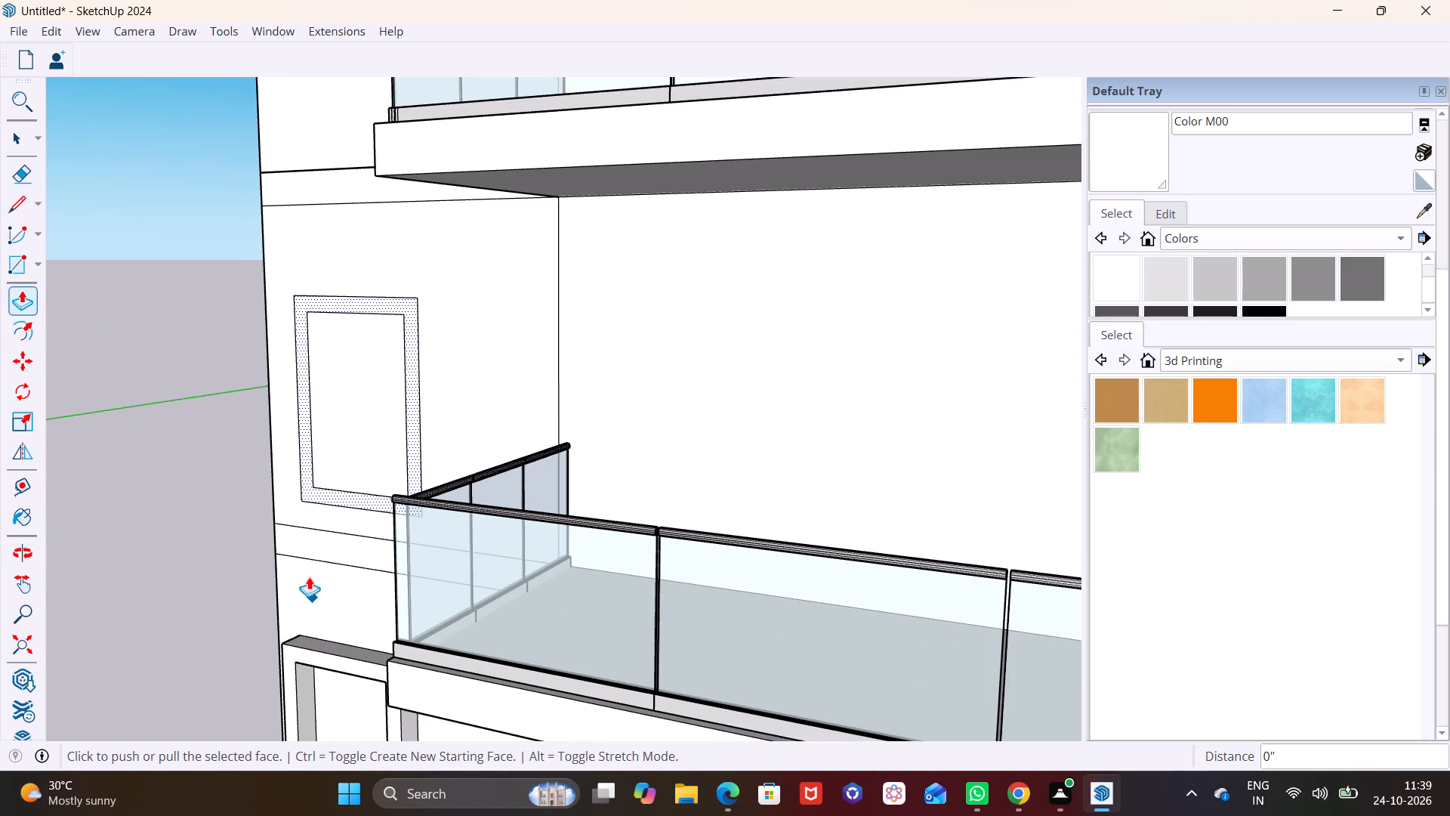
pyautogui.click(318, 496)
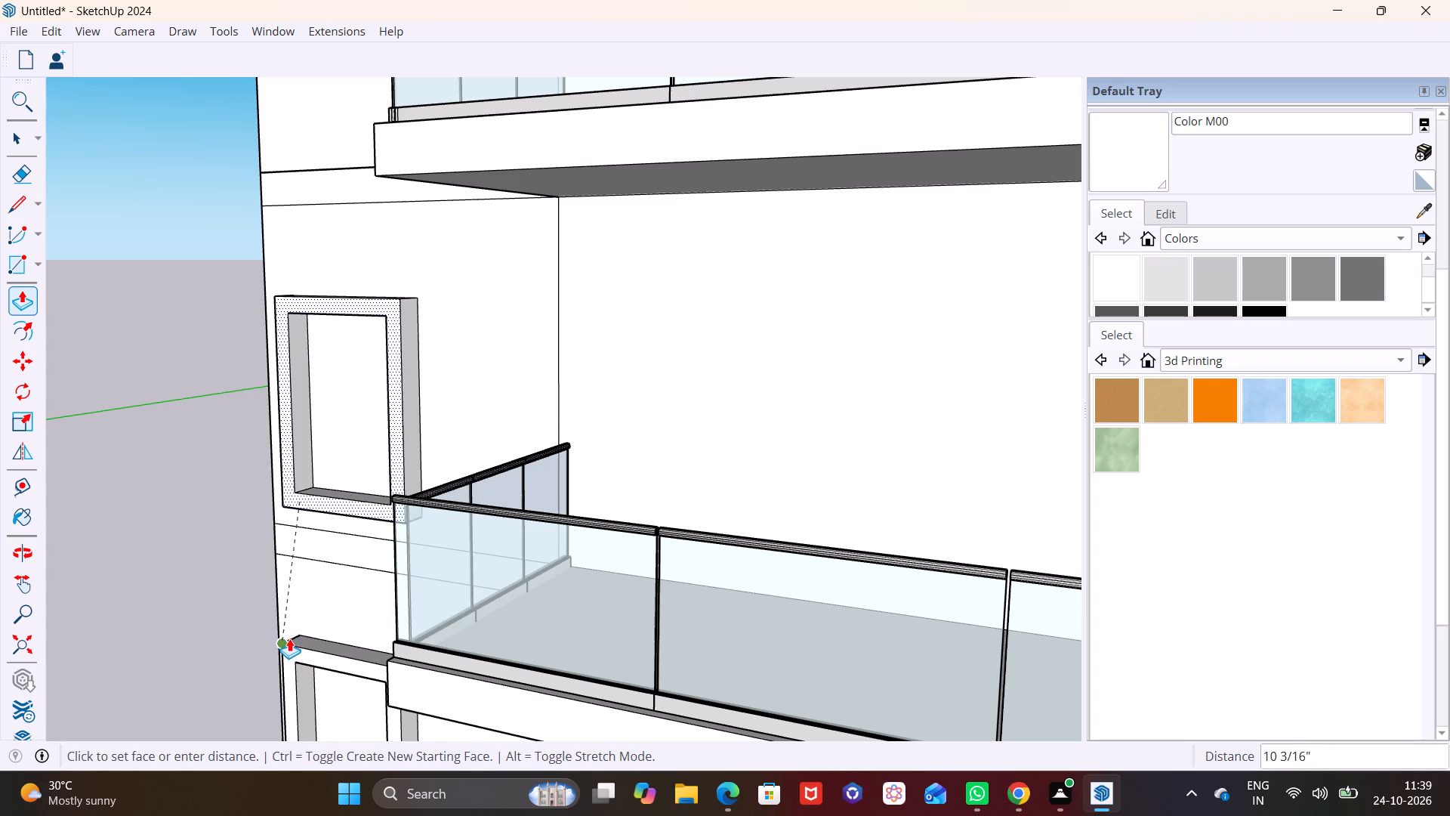
pyautogui.click(289, 638)
pyautogui.press('space')
pyautogui.click(164, 555)
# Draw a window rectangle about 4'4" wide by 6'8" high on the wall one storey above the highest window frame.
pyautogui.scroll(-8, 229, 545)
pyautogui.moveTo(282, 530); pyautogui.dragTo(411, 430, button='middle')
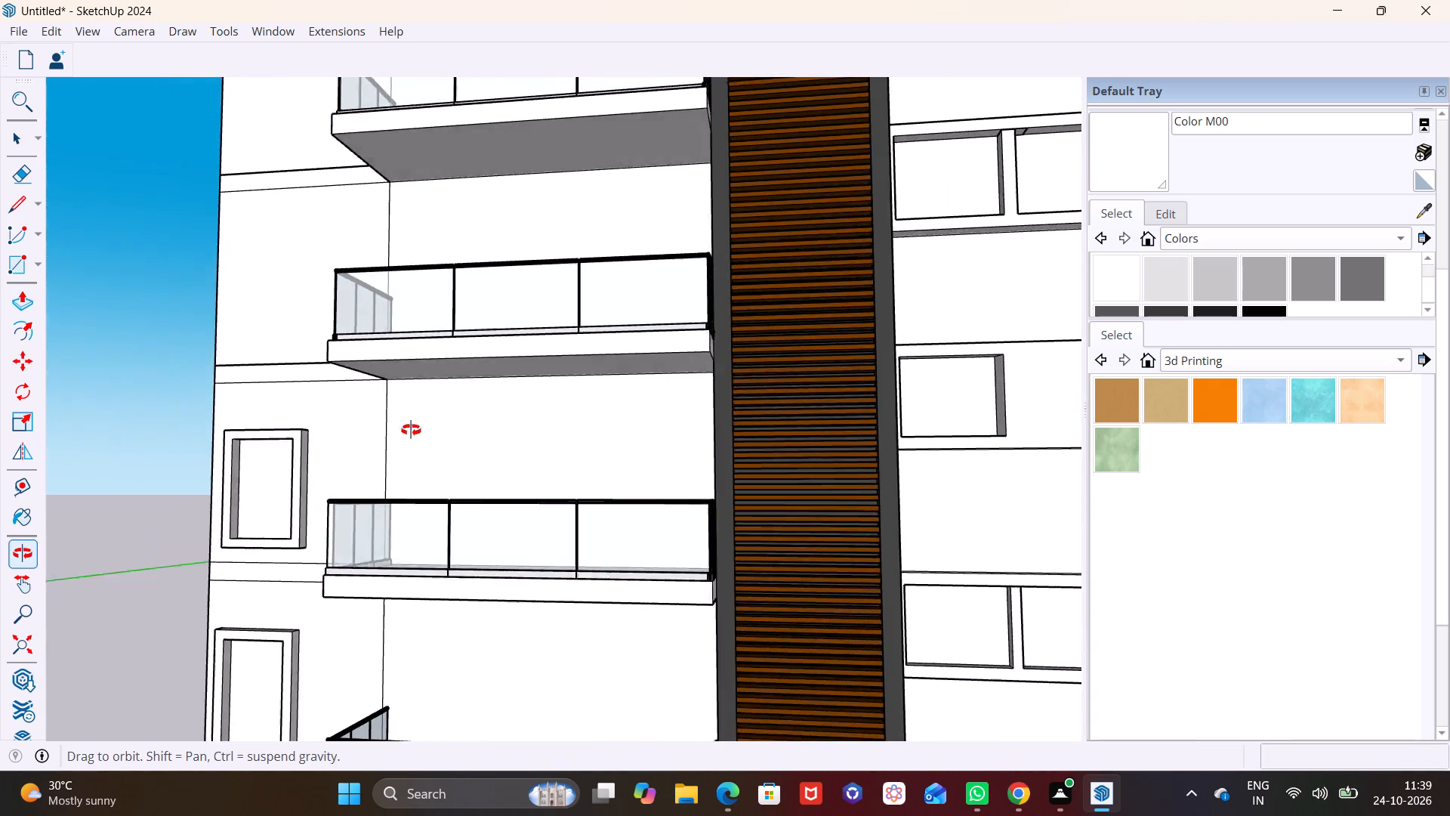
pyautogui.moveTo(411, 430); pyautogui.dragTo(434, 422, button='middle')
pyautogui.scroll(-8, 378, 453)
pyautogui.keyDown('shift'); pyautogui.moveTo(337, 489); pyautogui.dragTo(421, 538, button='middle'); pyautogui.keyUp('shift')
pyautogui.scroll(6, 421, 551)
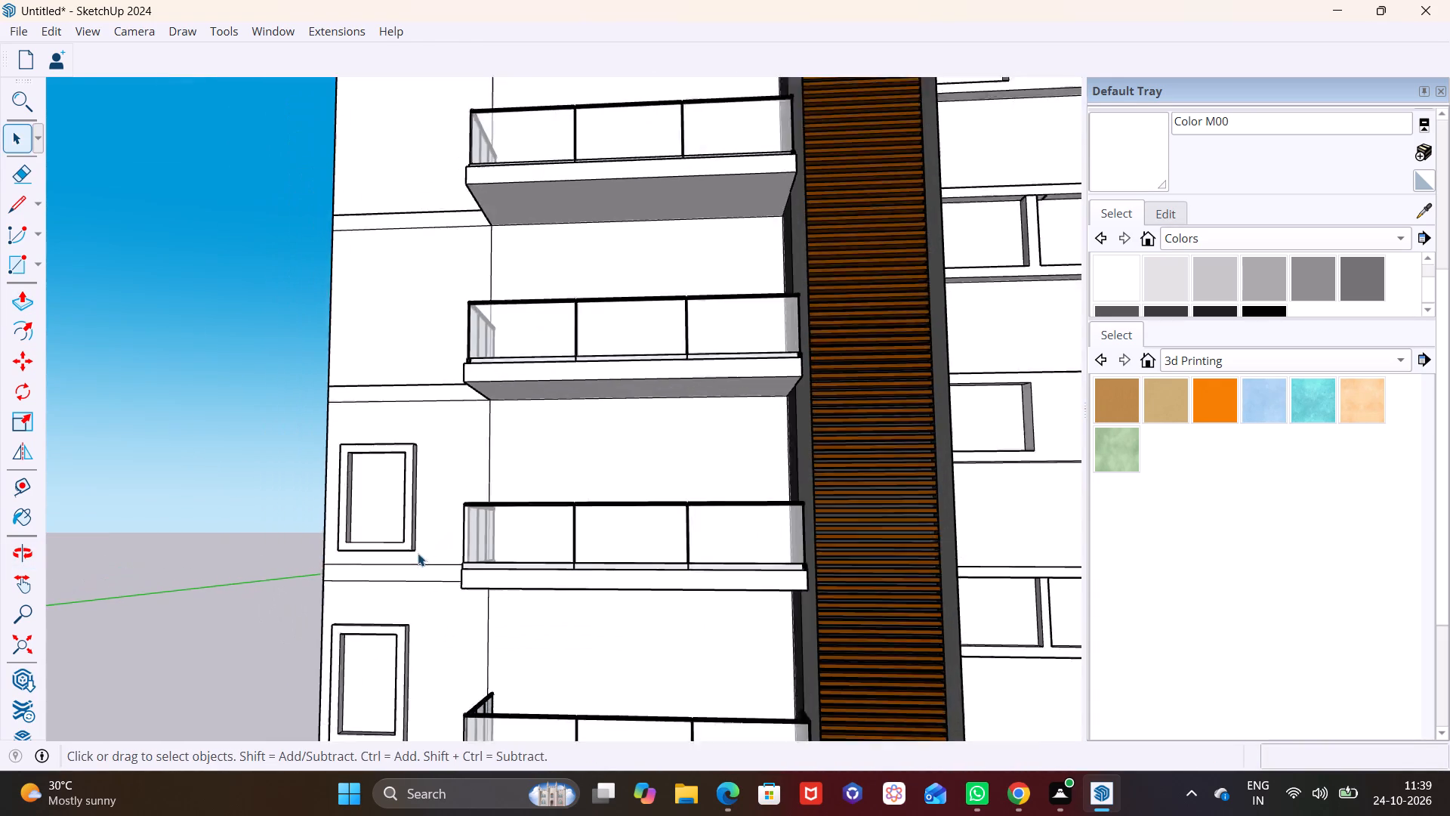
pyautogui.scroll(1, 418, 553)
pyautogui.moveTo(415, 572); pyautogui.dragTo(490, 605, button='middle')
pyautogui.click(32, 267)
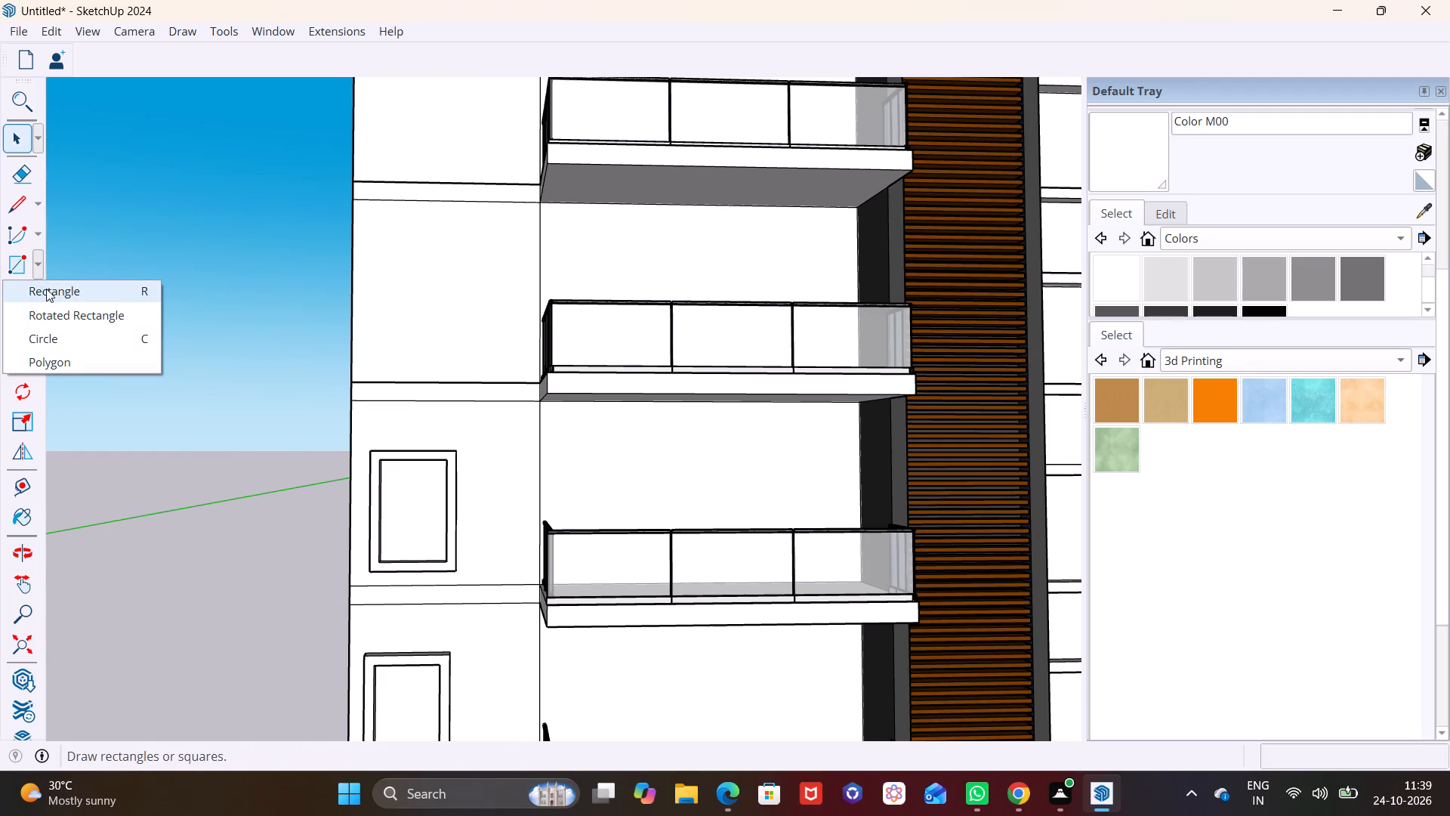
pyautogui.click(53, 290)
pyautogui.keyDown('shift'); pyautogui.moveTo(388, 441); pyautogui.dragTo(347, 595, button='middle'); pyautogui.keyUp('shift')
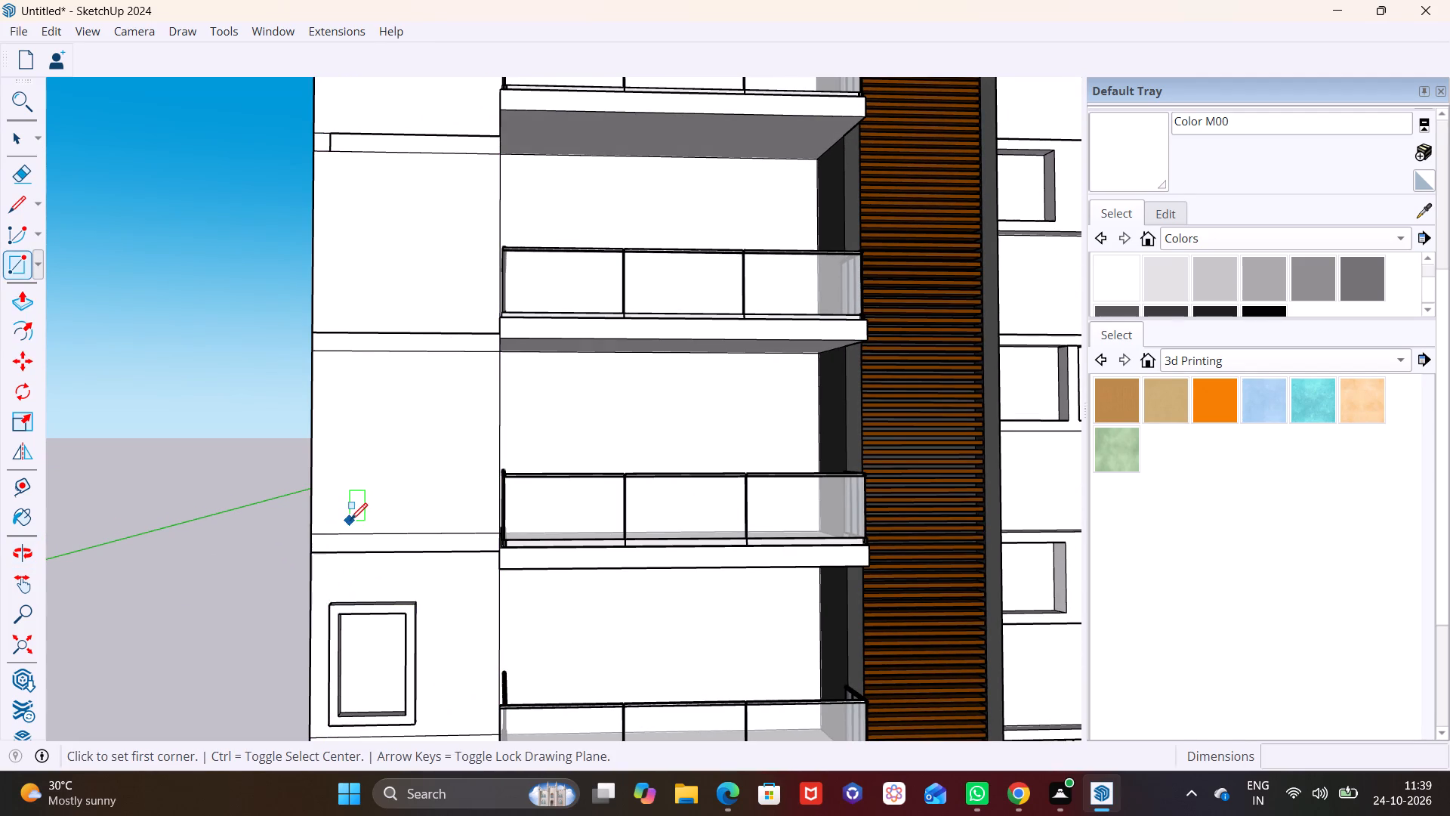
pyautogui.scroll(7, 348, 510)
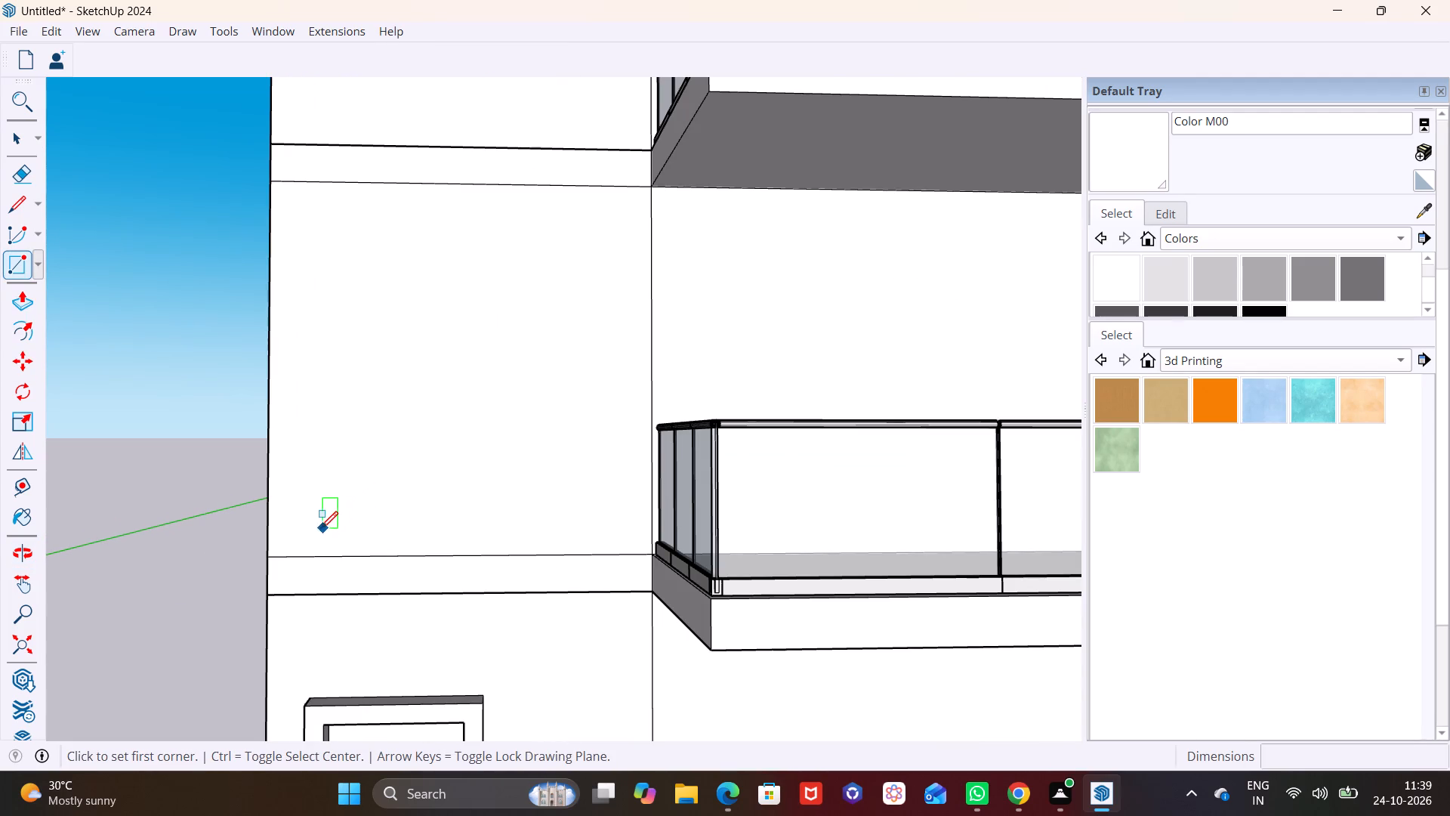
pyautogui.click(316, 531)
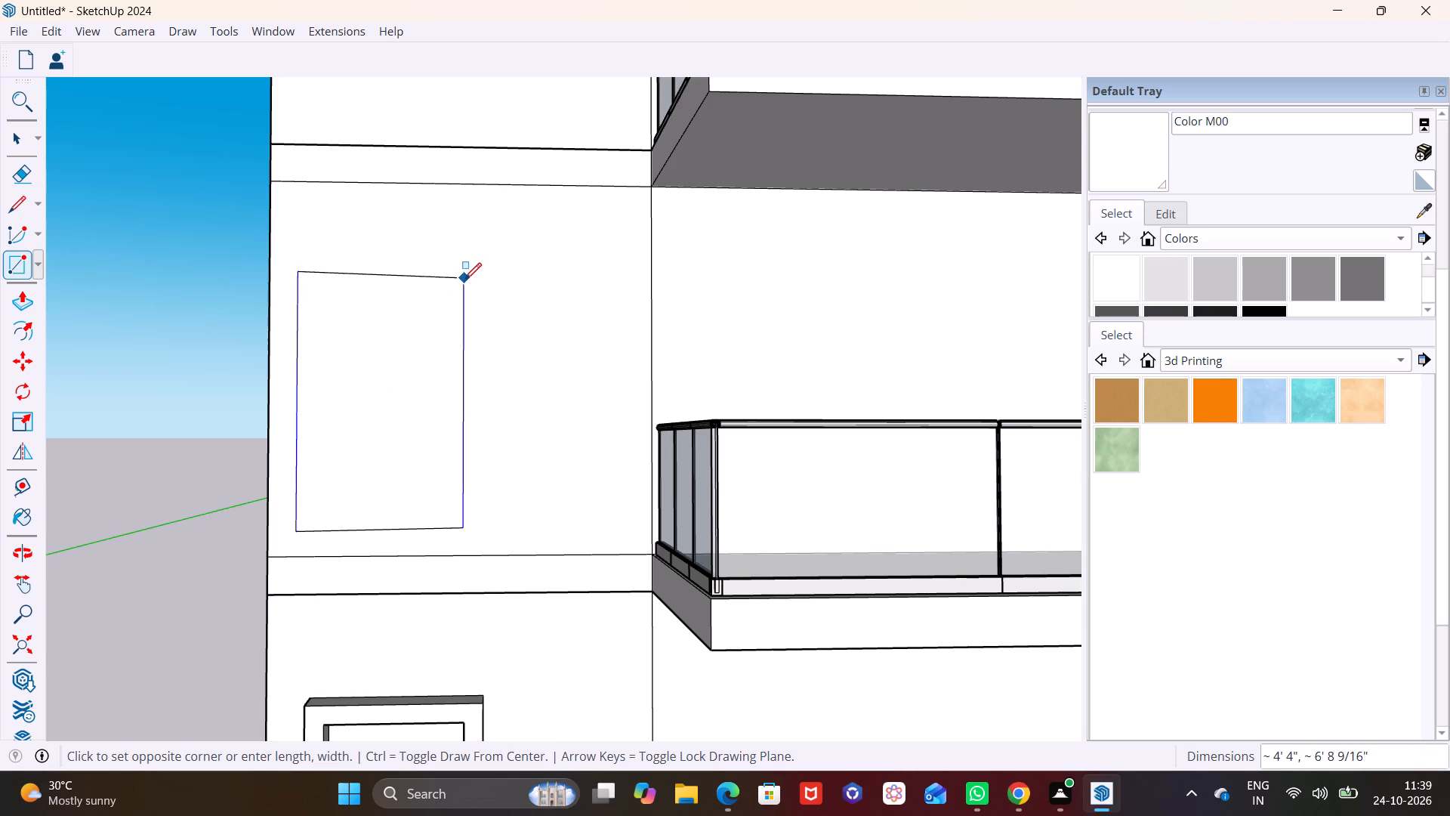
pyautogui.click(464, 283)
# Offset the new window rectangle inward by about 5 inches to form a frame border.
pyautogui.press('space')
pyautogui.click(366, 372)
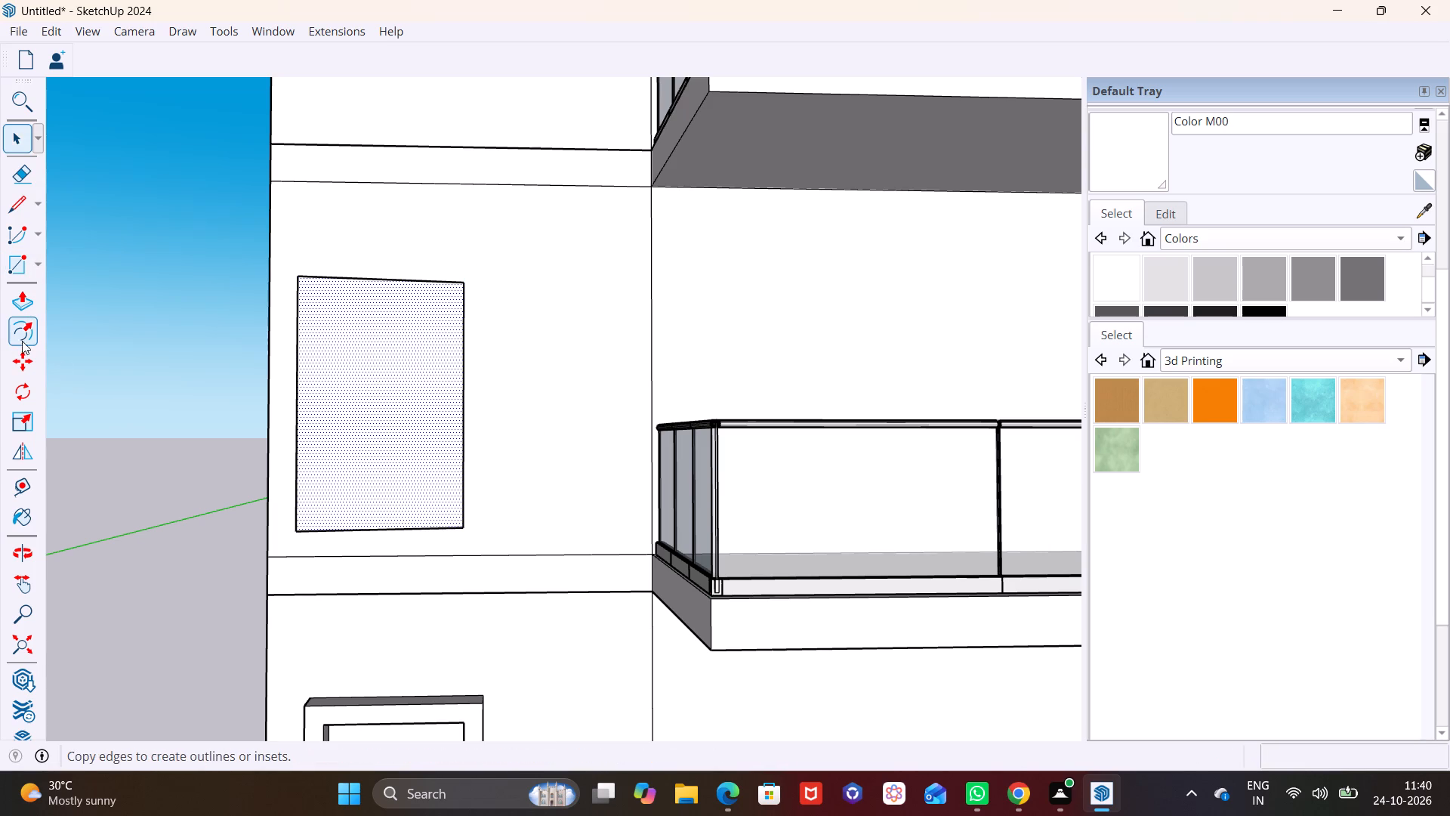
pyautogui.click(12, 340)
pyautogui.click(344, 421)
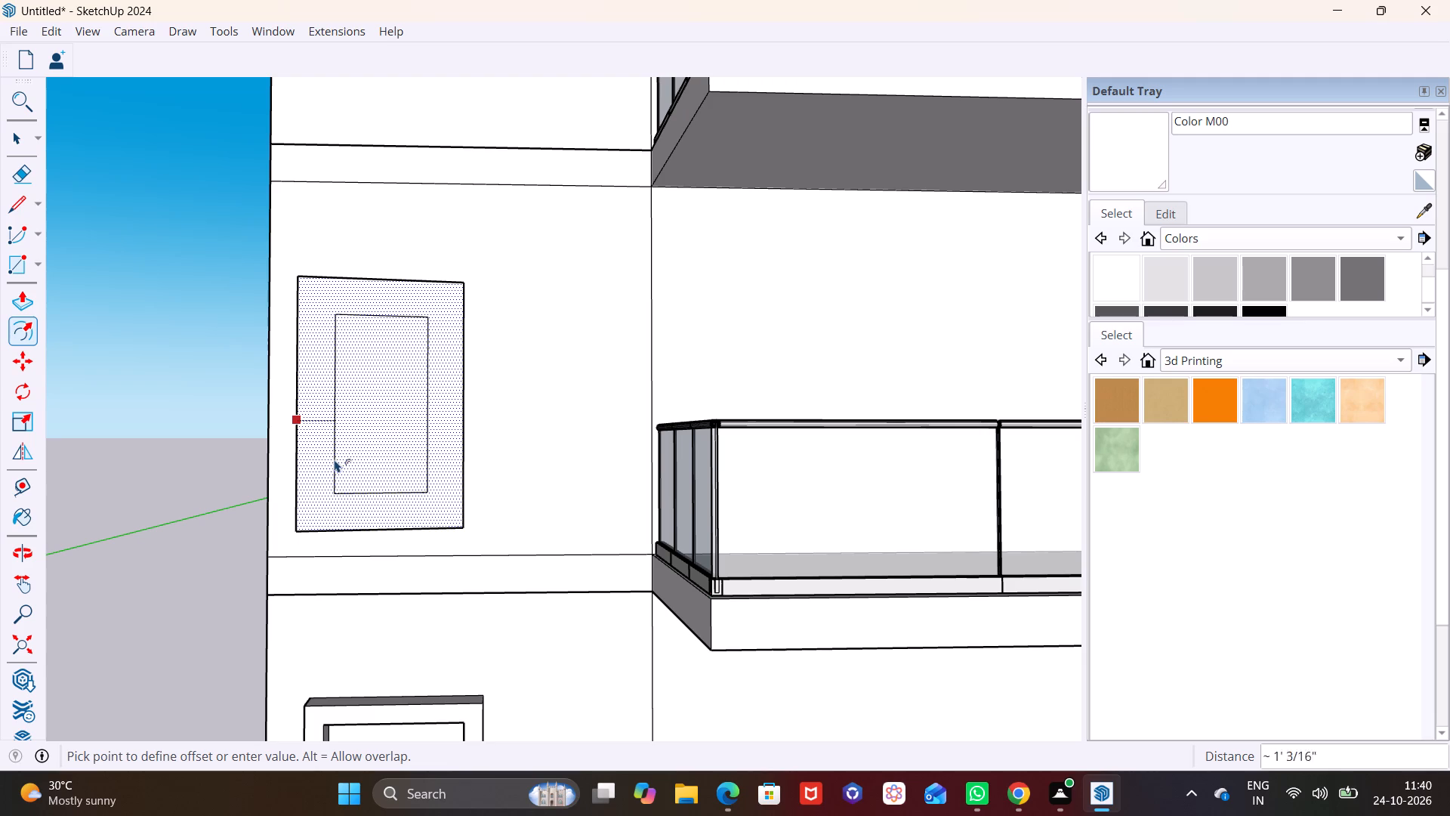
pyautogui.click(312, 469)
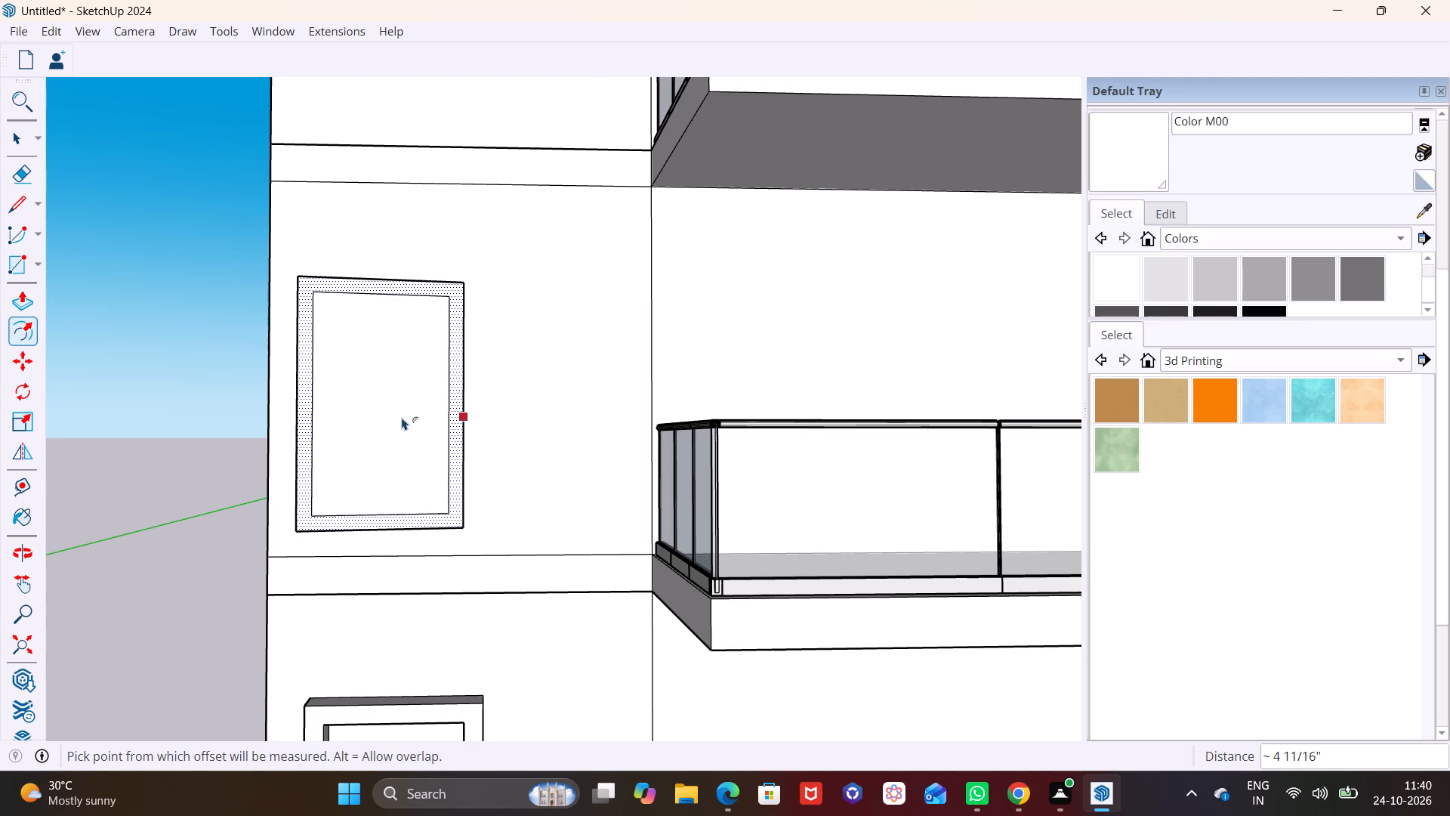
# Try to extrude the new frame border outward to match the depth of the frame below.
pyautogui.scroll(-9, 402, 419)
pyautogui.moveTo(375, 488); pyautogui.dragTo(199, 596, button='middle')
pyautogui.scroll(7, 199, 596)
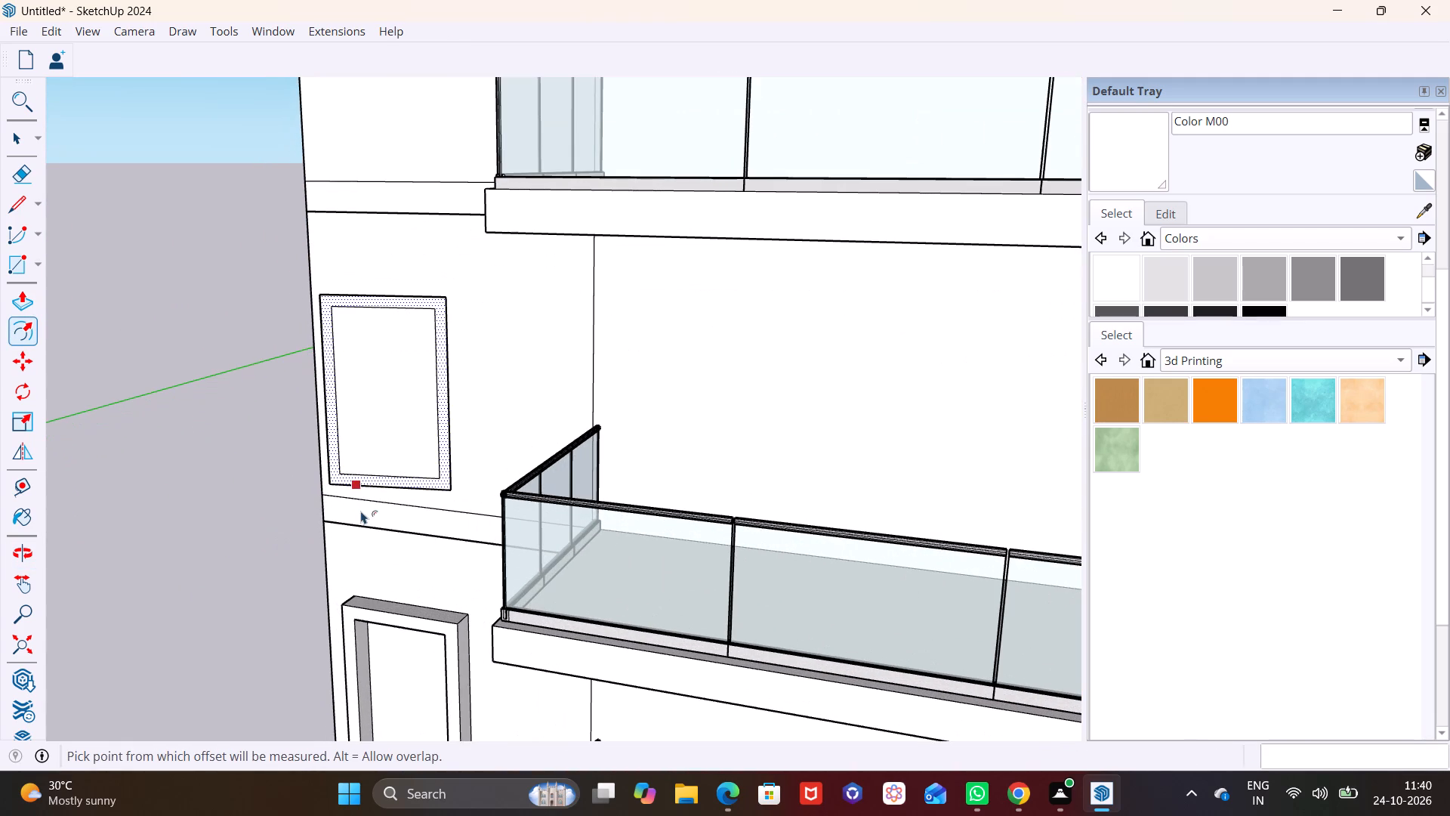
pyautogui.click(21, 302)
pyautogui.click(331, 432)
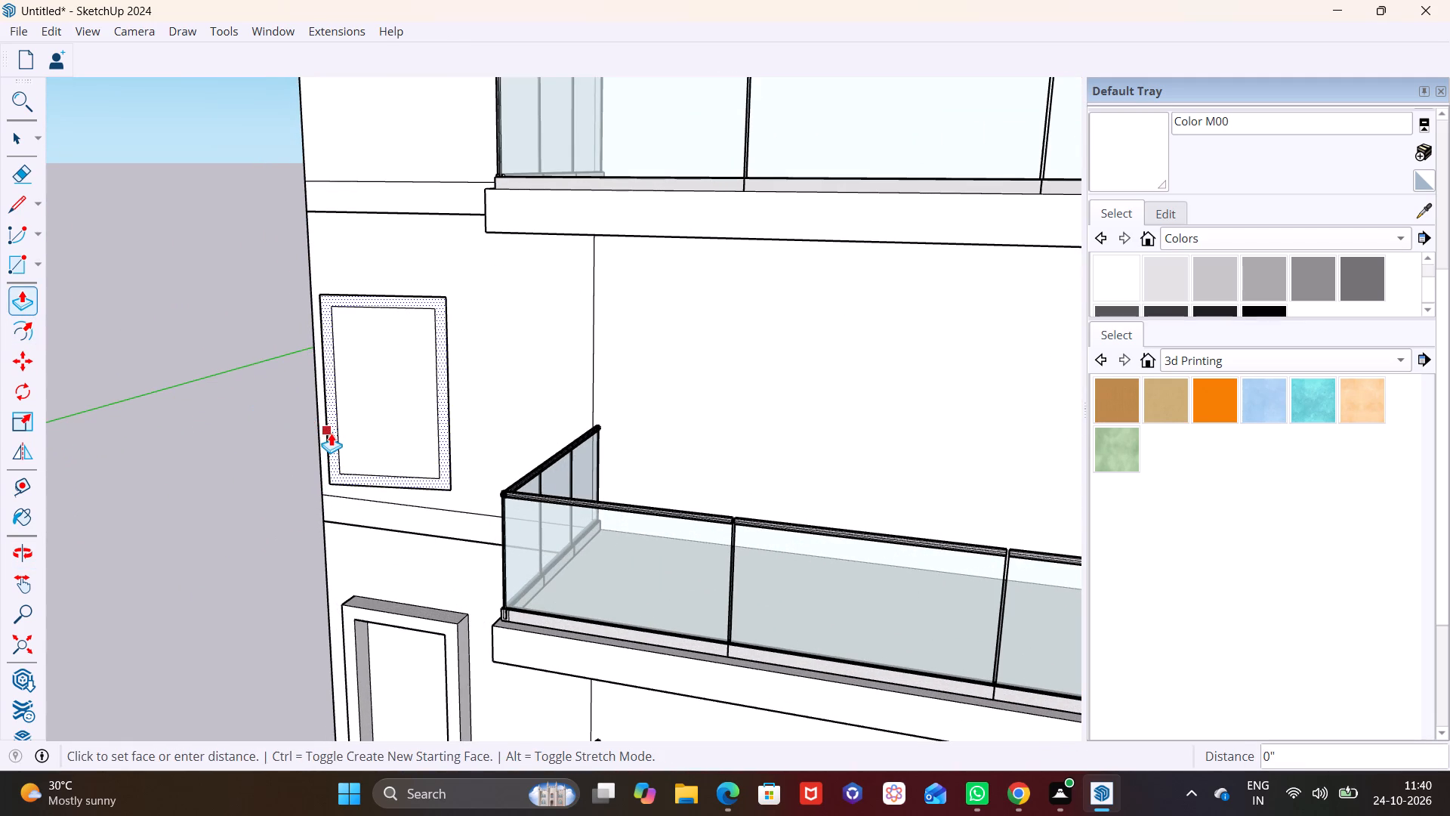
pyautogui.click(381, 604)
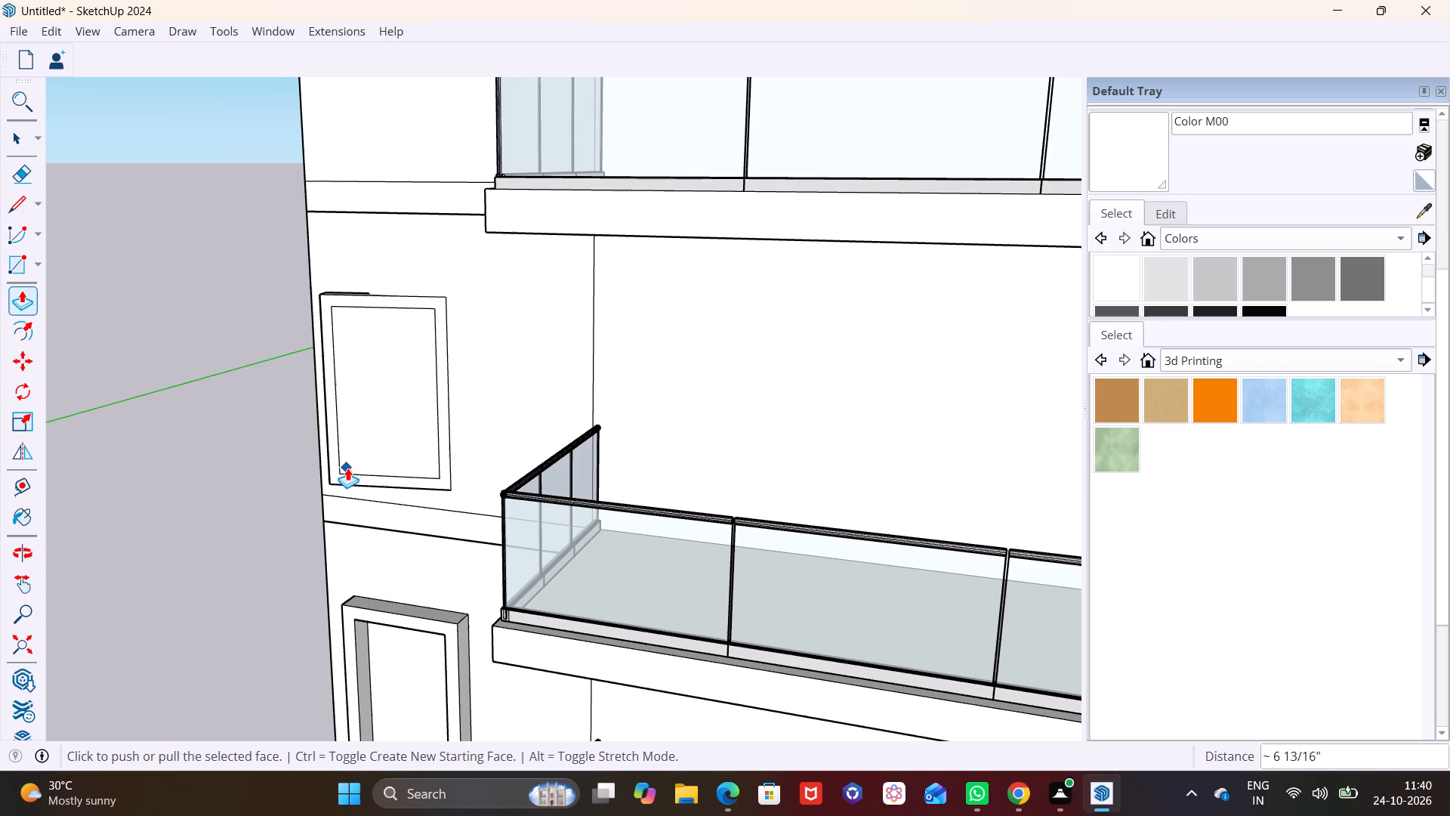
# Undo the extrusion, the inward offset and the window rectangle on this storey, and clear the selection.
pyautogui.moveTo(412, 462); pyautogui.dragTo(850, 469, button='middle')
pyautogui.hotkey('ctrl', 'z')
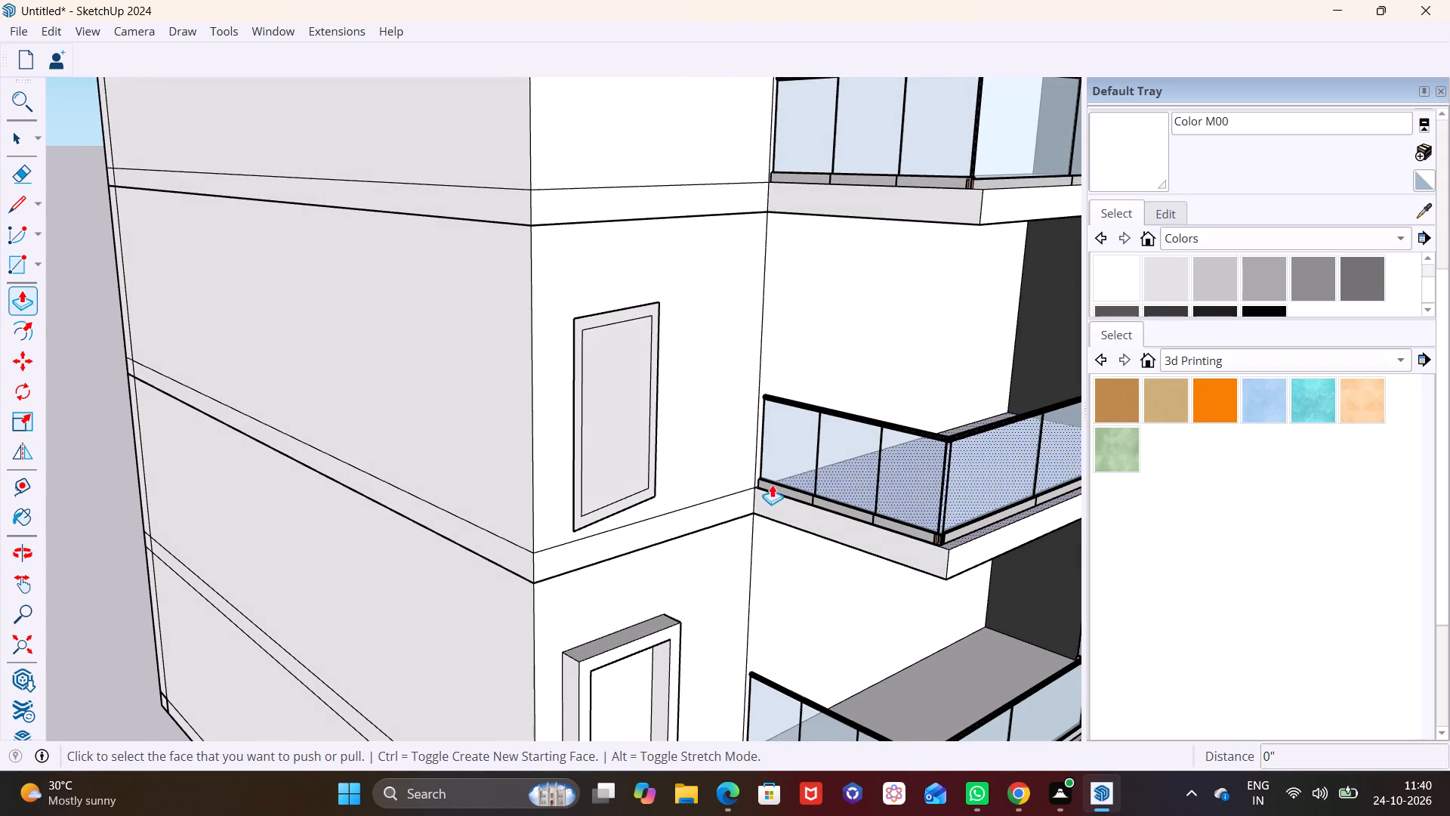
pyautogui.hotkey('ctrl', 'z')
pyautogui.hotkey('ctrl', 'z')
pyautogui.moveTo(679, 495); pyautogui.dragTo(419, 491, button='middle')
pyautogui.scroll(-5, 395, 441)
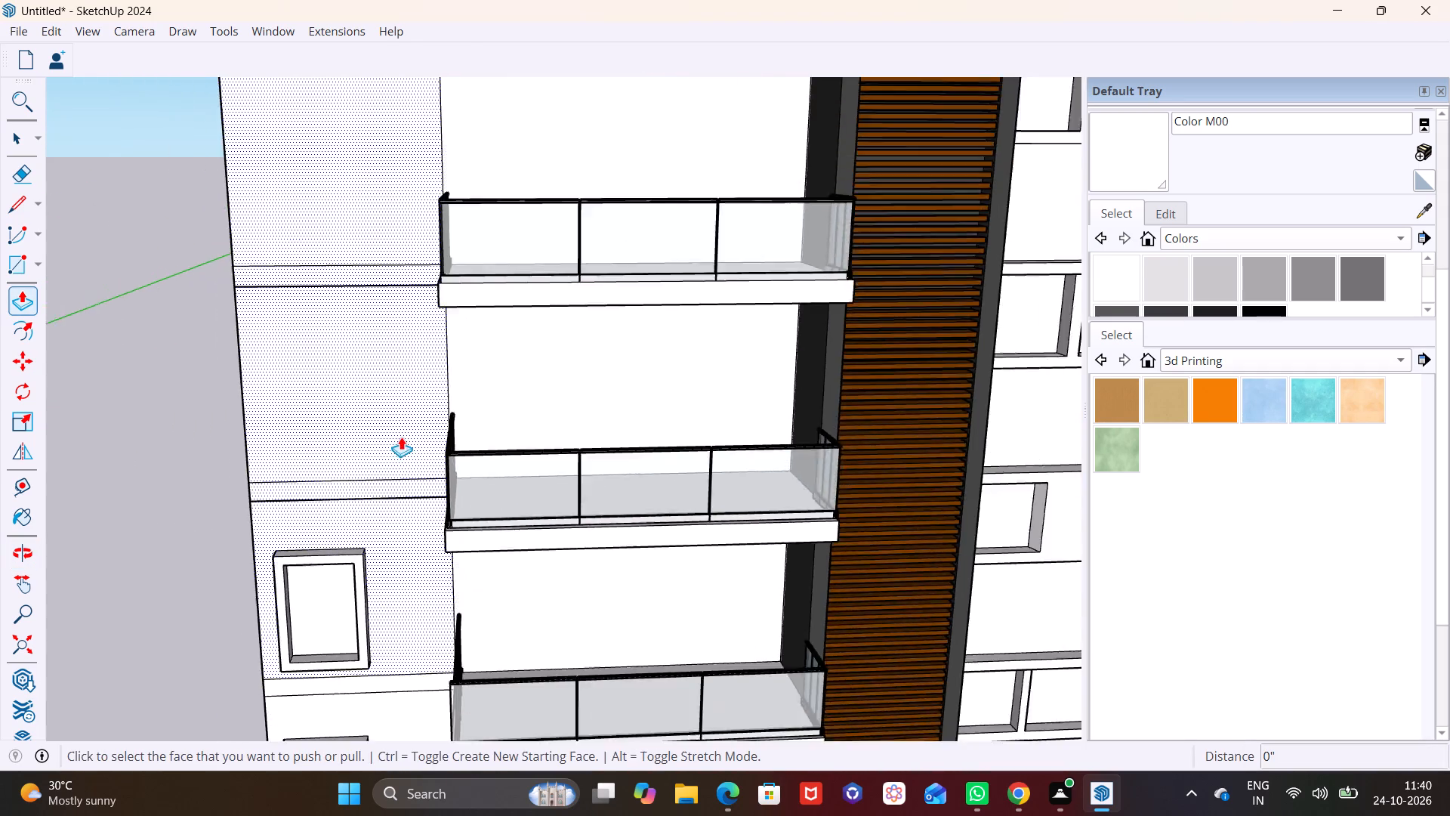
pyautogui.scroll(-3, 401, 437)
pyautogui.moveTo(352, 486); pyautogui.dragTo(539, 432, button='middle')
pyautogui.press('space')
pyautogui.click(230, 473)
# Draw a window rectangle about 4 ft wide by 7 ft high on the wall one storey above the highest window frame.
pyautogui.moveTo(491, 525); pyautogui.dragTo(523, 519, button='middle')
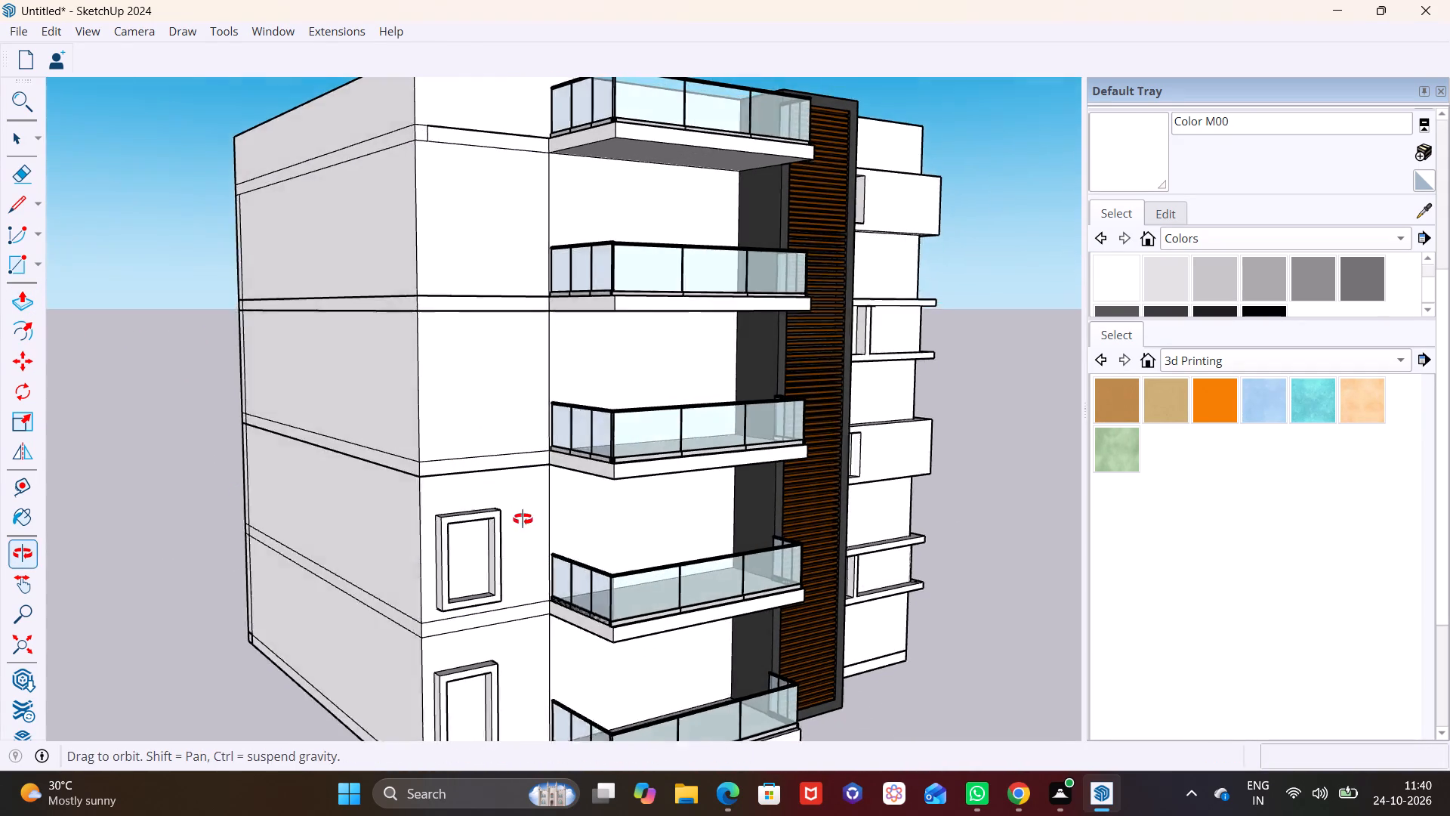
pyautogui.moveTo(523, 519); pyautogui.dragTo(590, 503, button='middle')
pyautogui.scroll(3, 521, 446)
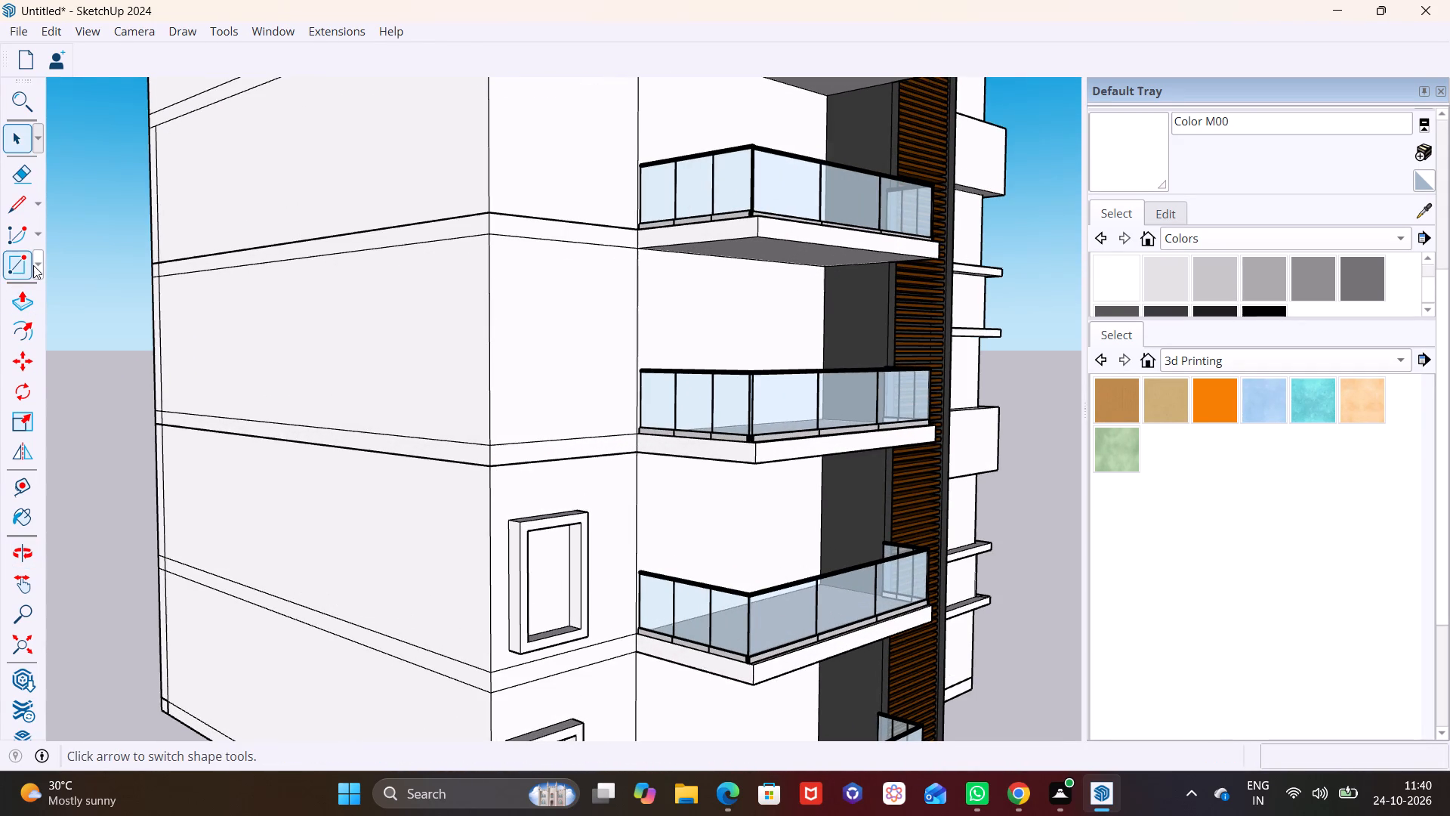
pyautogui.click(33, 265)
pyautogui.click(48, 284)
pyautogui.keyDown('shift'); pyautogui.moveTo(504, 408); pyautogui.dragTo(415, 530, button='middle'); pyautogui.keyUp('shift')
pyautogui.scroll(2, 427, 555)
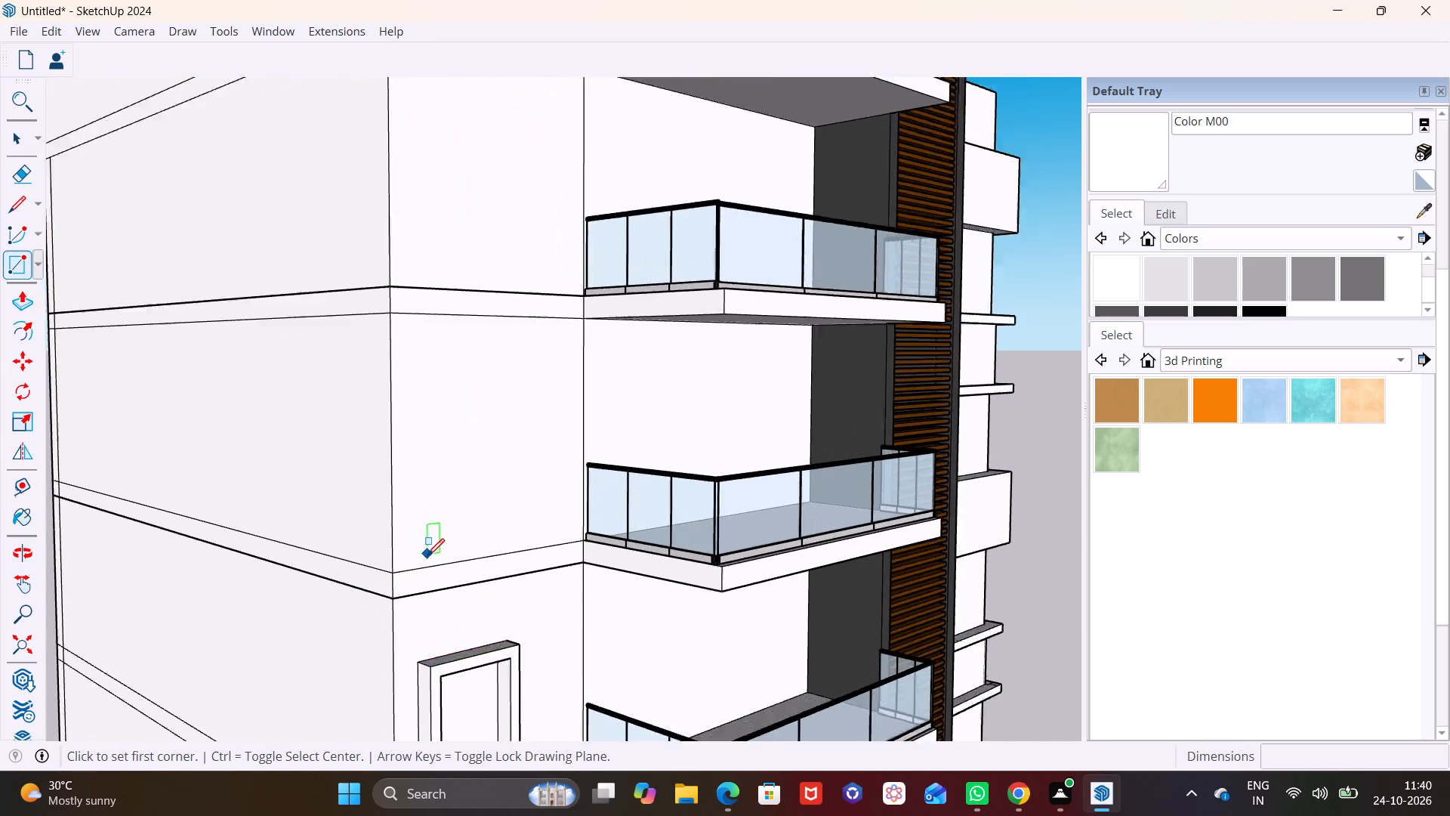
pyautogui.scroll(4, 427, 555)
pyautogui.click(406, 566)
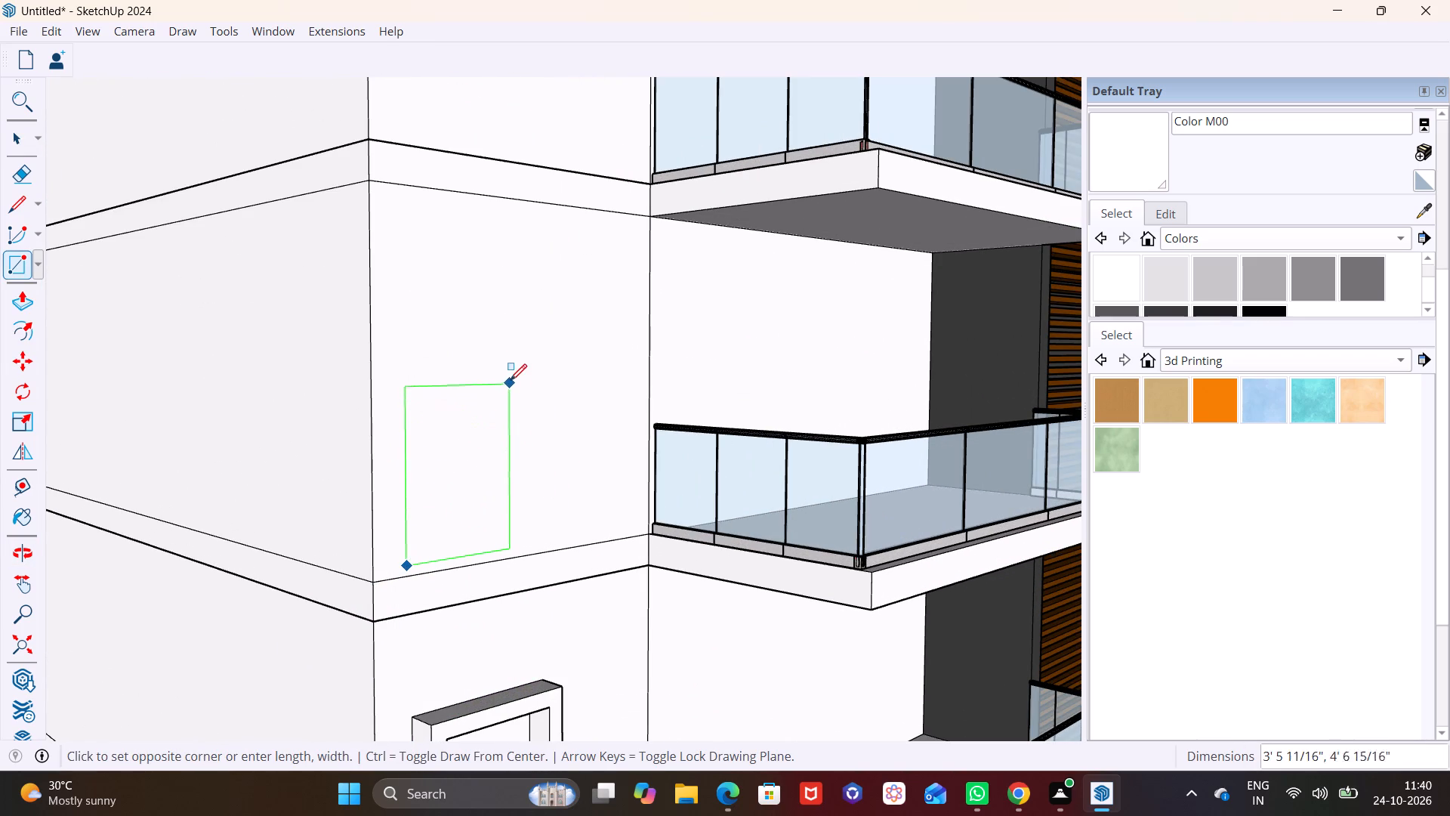
pyautogui.click(523, 295)
# Offset the new window rectangle inward by about 7 inches to form a frame border.
pyautogui.press('space')
pyautogui.click(437, 372)
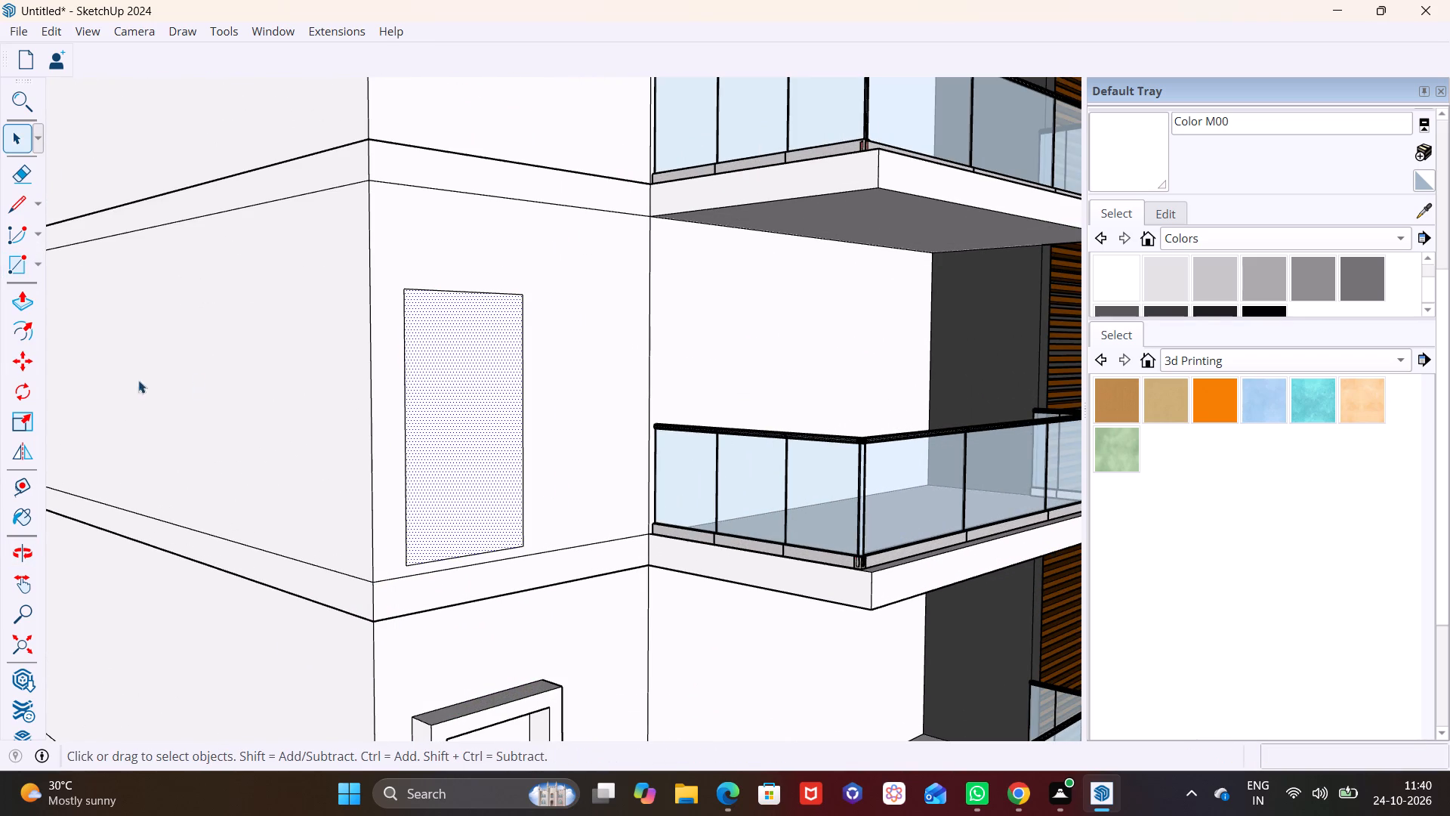
pyautogui.click(29, 335)
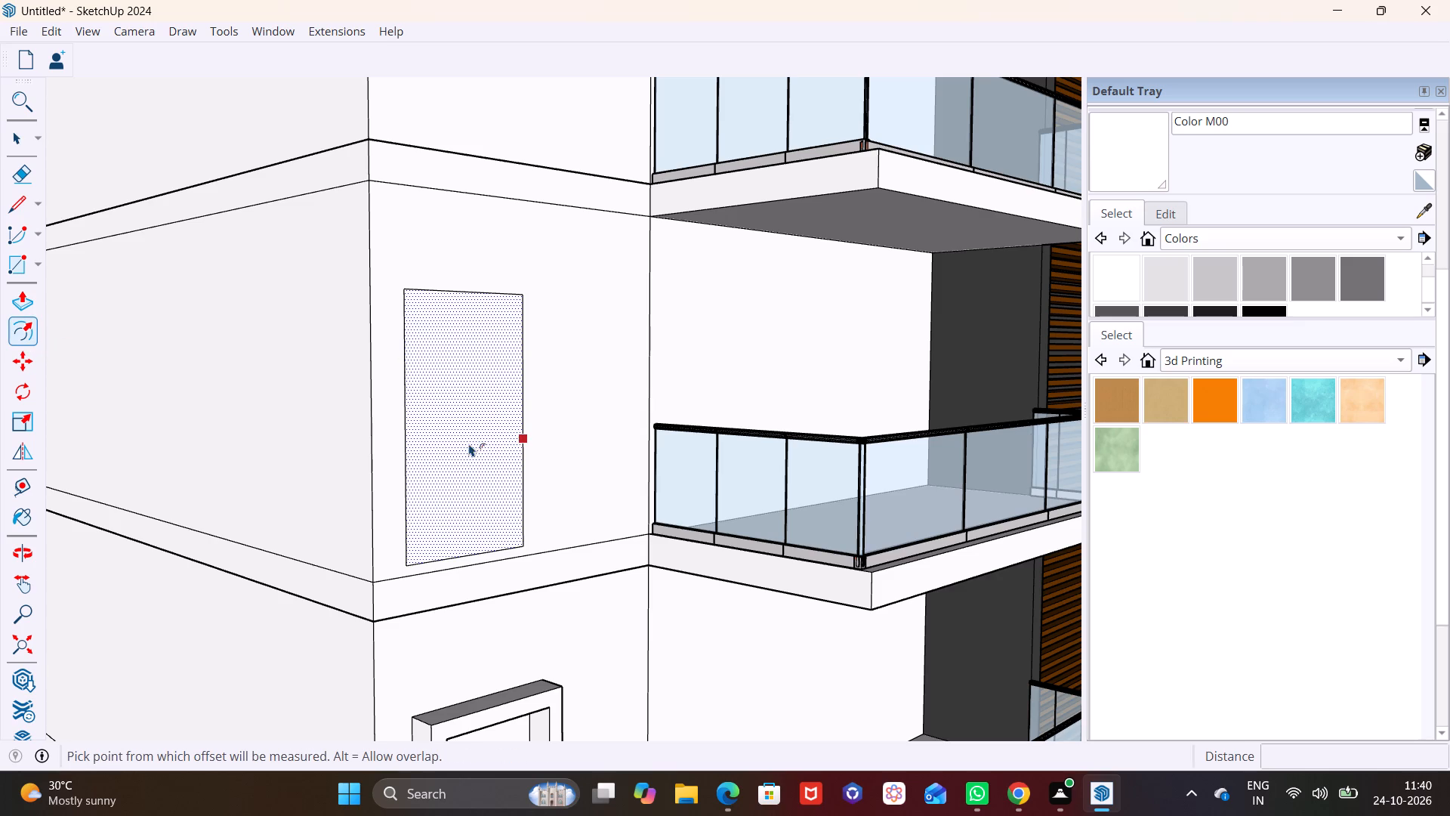
pyautogui.click(469, 444)
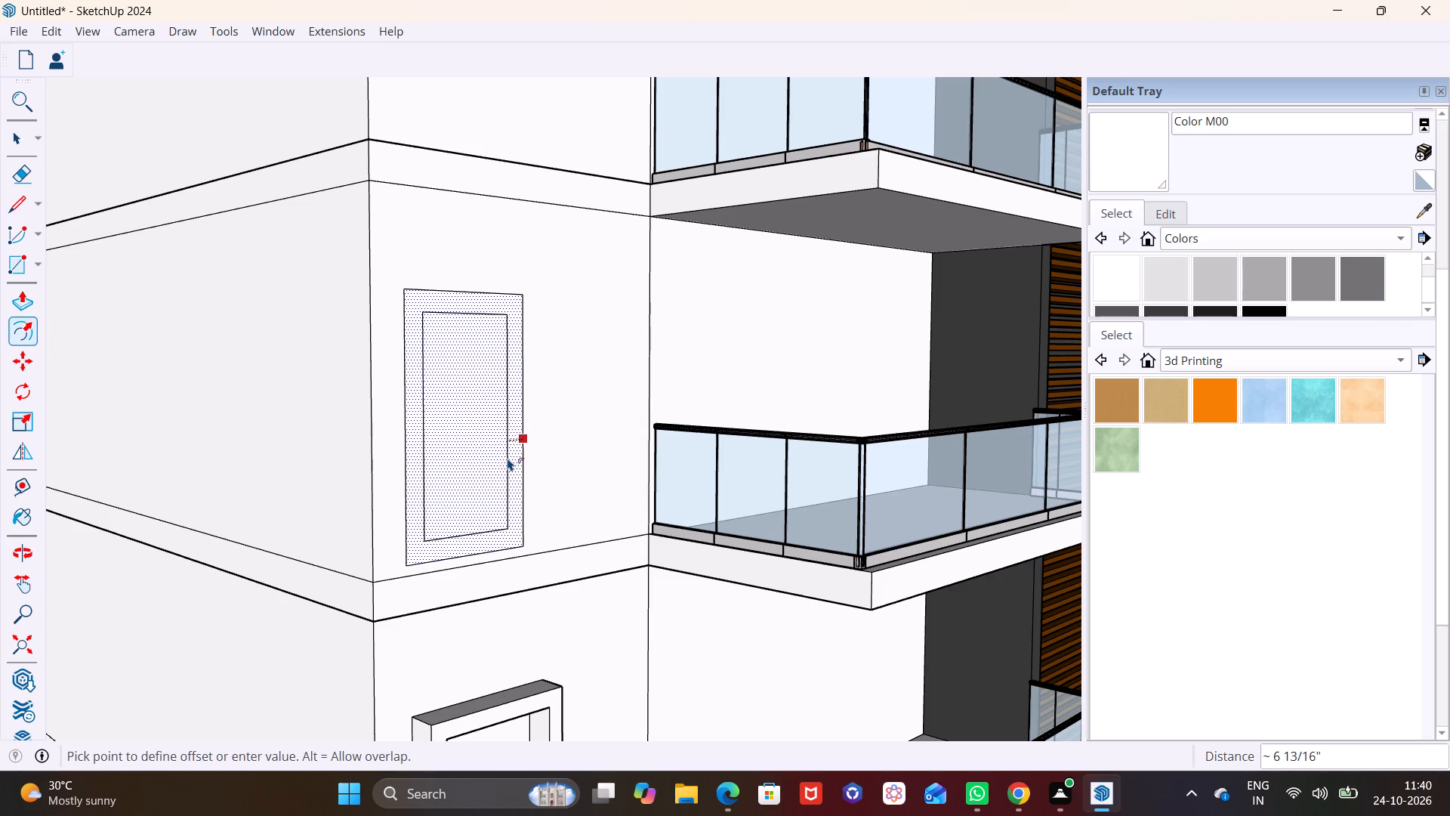
pyautogui.click(507, 458)
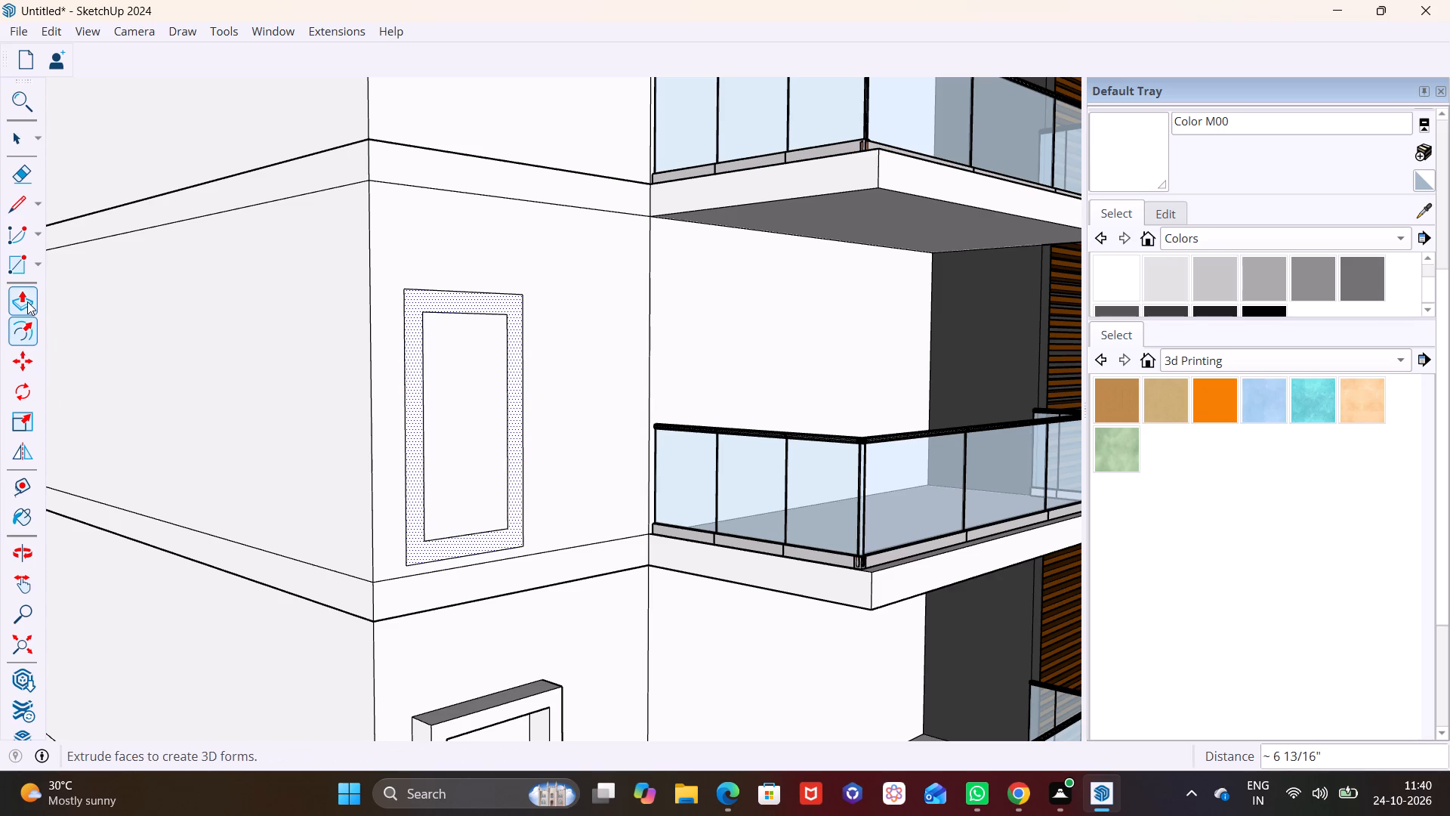
# Extrude the new frame border outward by 10 3/16" so it lines up with the frame below.
pyautogui.click(27, 301)
pyautogui.click(414, 454)
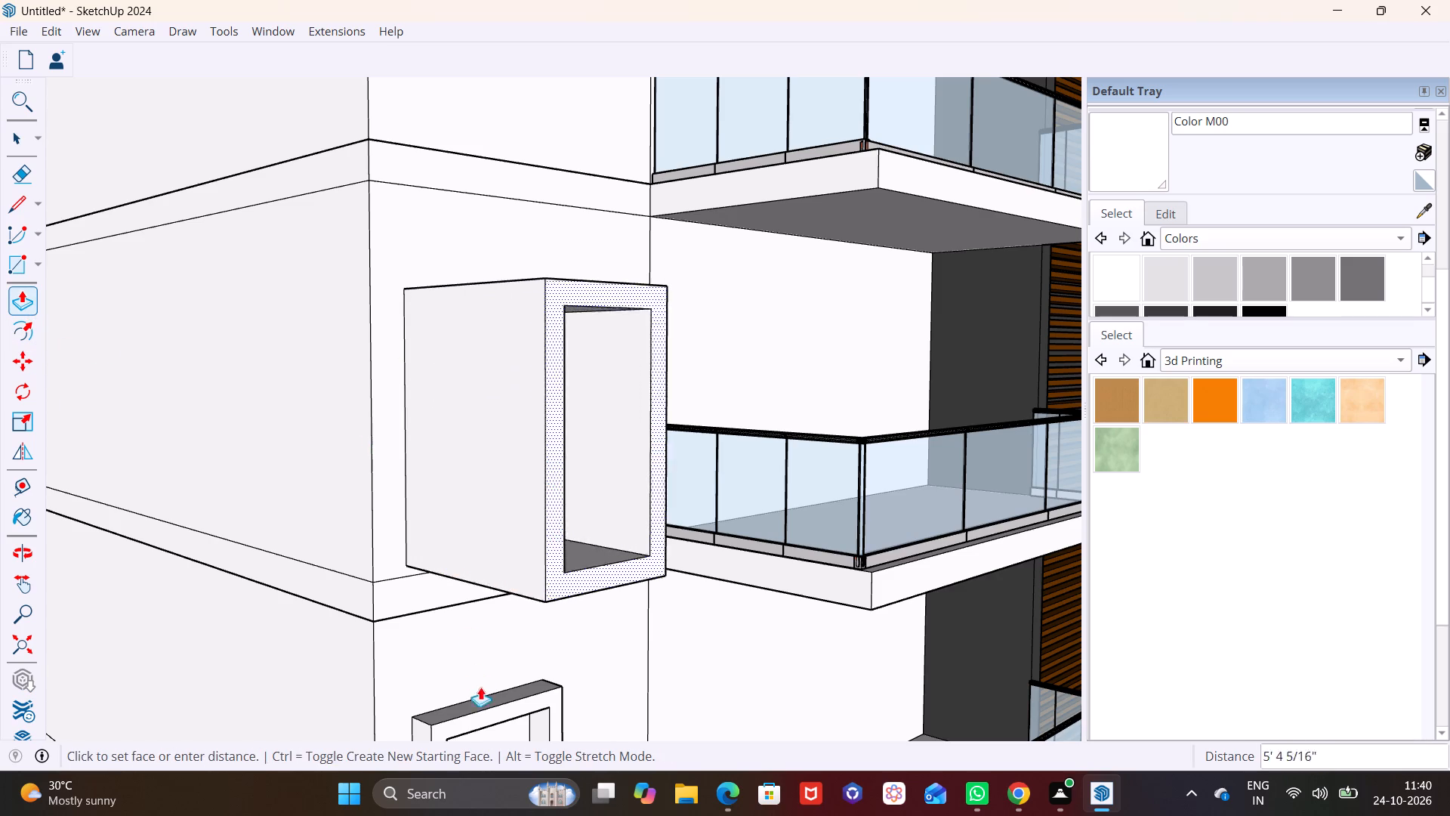
pyautogui.click(489, 703)
# Draw a window rectangle about 4 ft wide by 7 ft high on the wall beside the second-highest balcony, above the last frame.
pyautogui.scroll(-11, 455, 537)
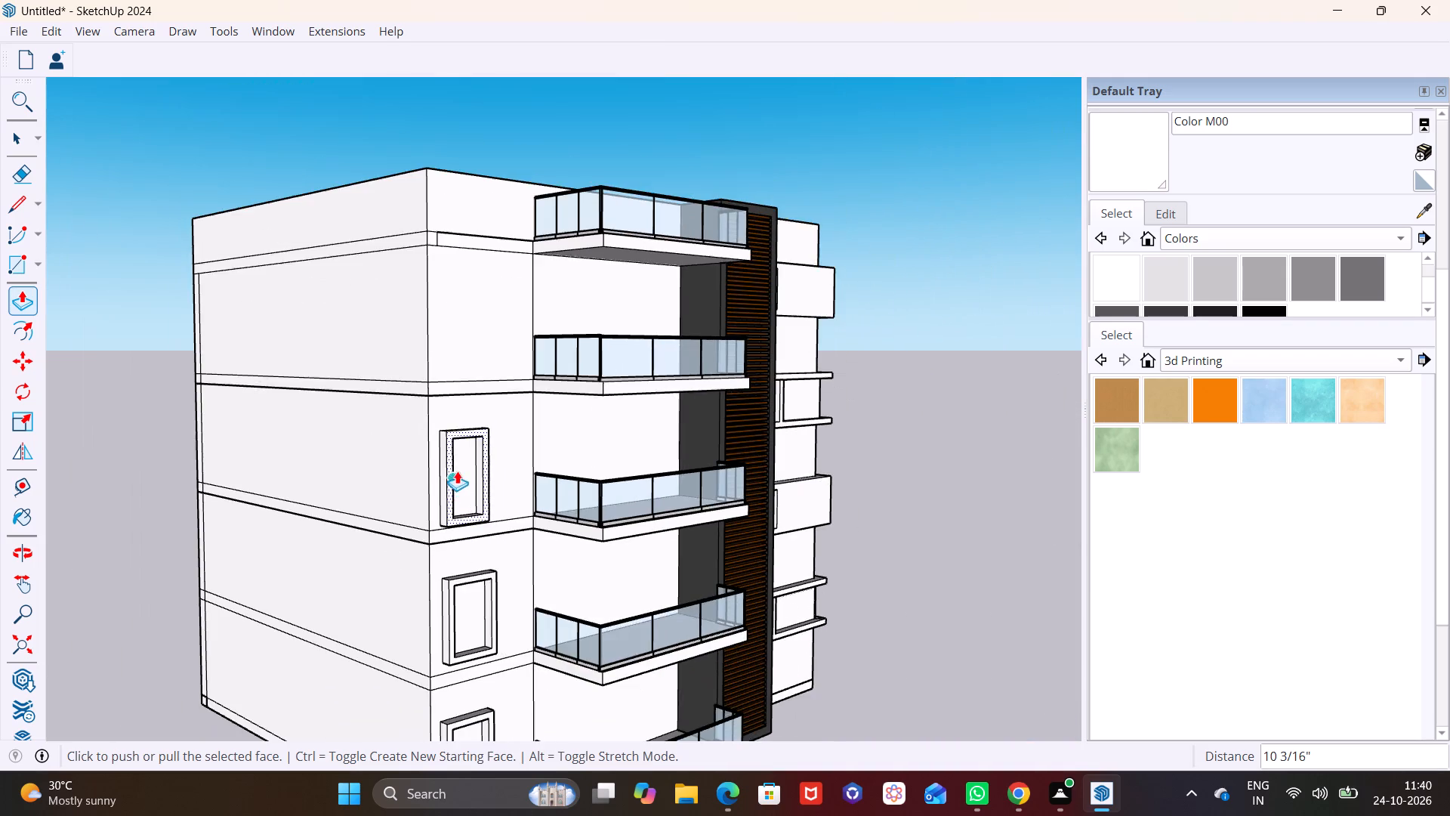
pyautogui.keyDown('shift'); pyautogui.moveTo(452, 456); pyautogui.dragTo(420, 648, button='middle'); pyautogui.keyUp('shift')
pyautogui.scroll(5, 415, 583)
pyautogui.keyDown('shift'); pyautogui.moveTo(417, 575); pyautogui.dragTo(391, 636, button='middle'); pyautogui.keyUp('shift')
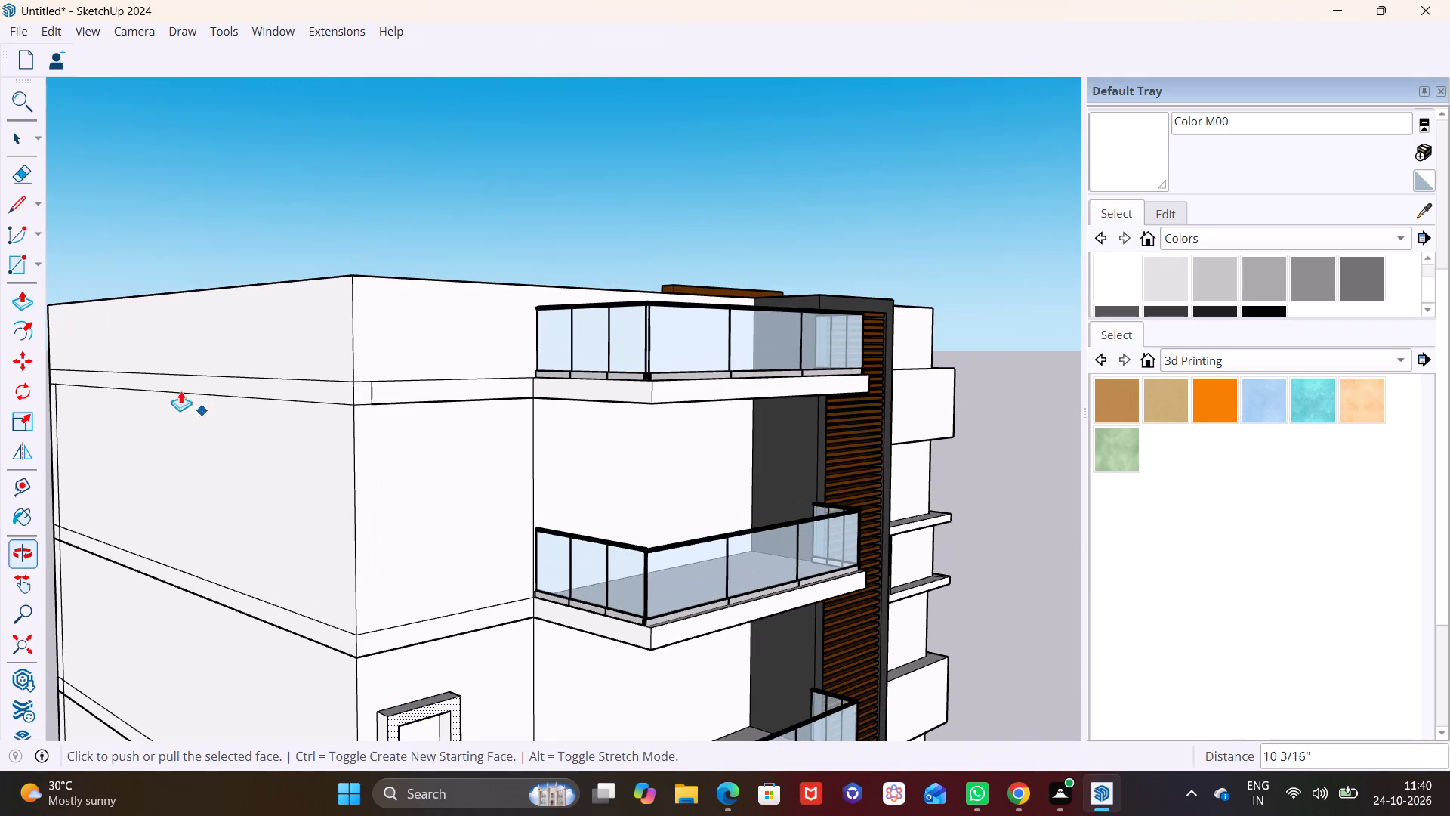
pyautogui.click(39, 264)
pyautogui.click(51, 289)
pyautogui.scroll(2, 366, 597)
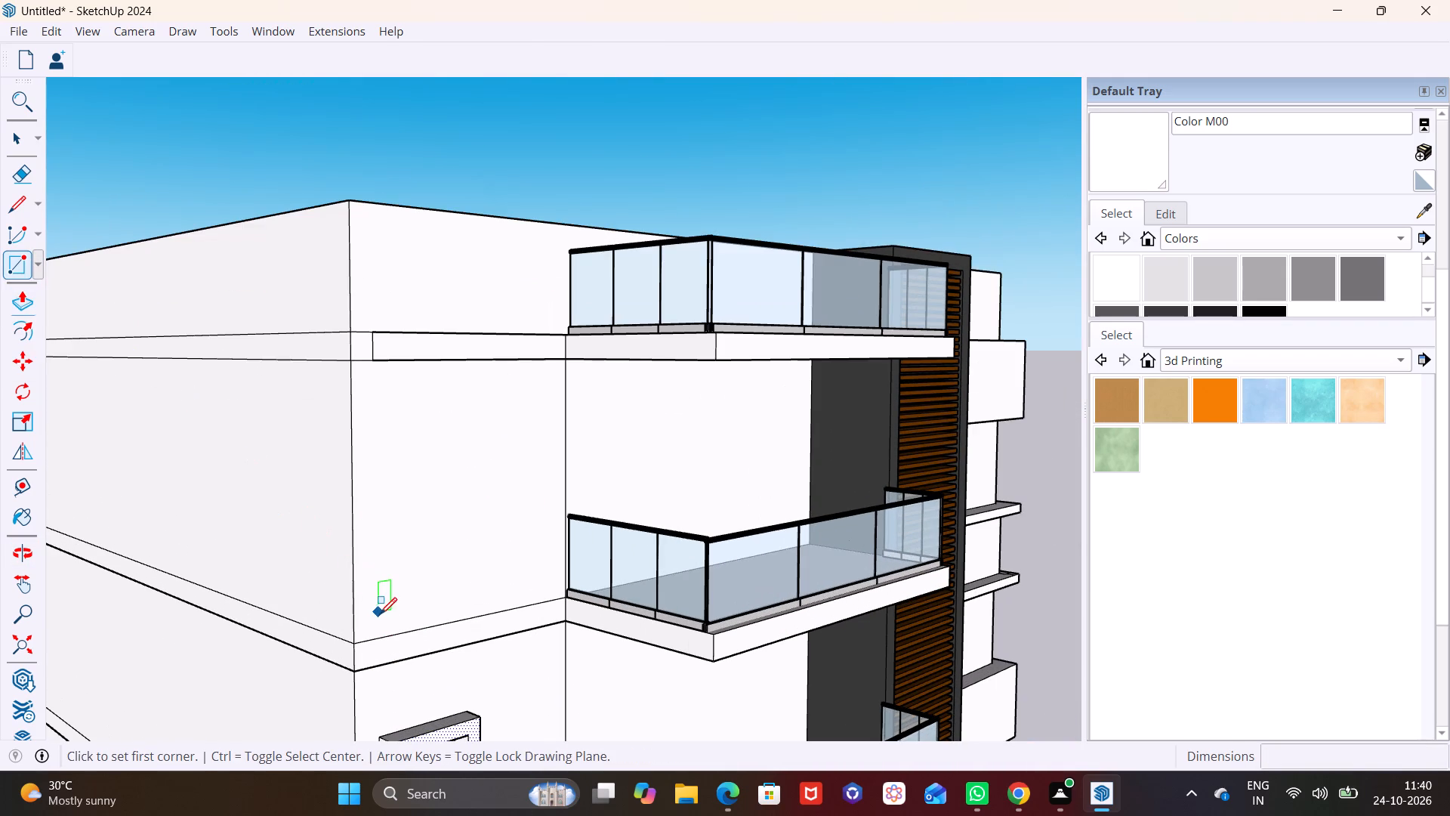
pyautogui.click(382, 622)
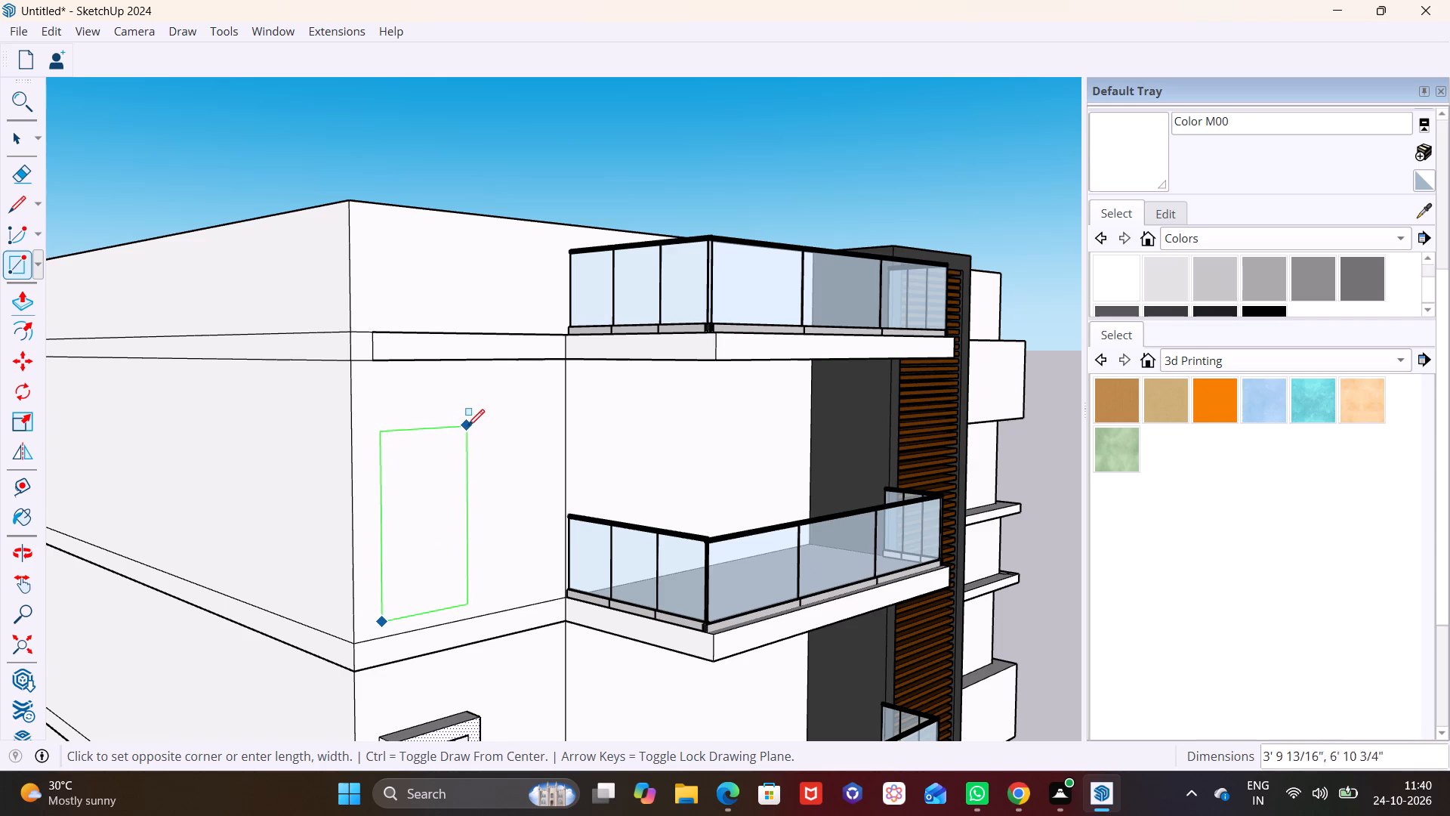
pyautogui.click(468, 414)
# Offset the topmost window rectangle inward by about 7 inches to form a frame border.
pyautogui.press('space')
pyautogui.click(438, 460)
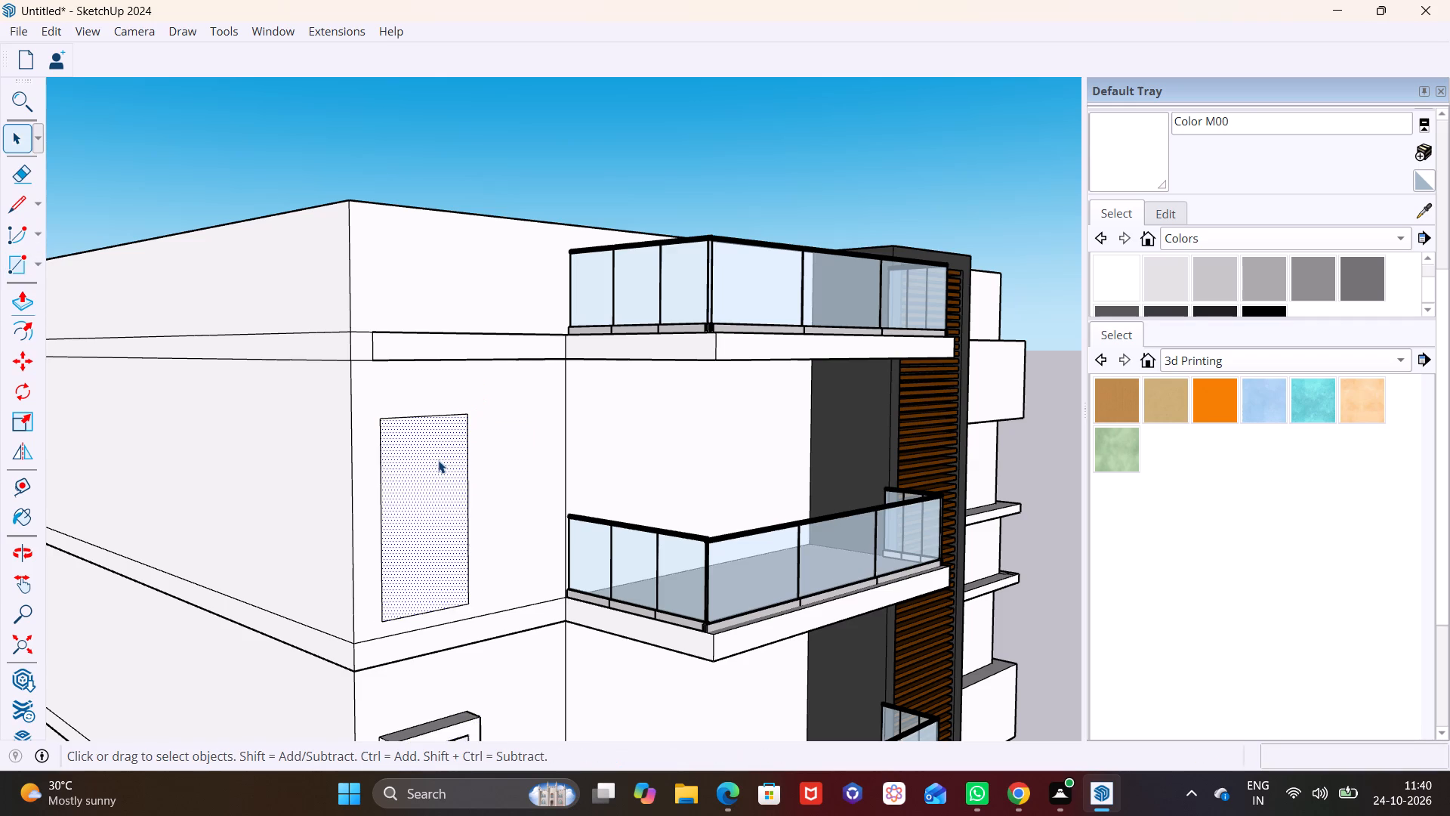
pyautogui.click(15, 340)
pyautogui.click(400, 524)
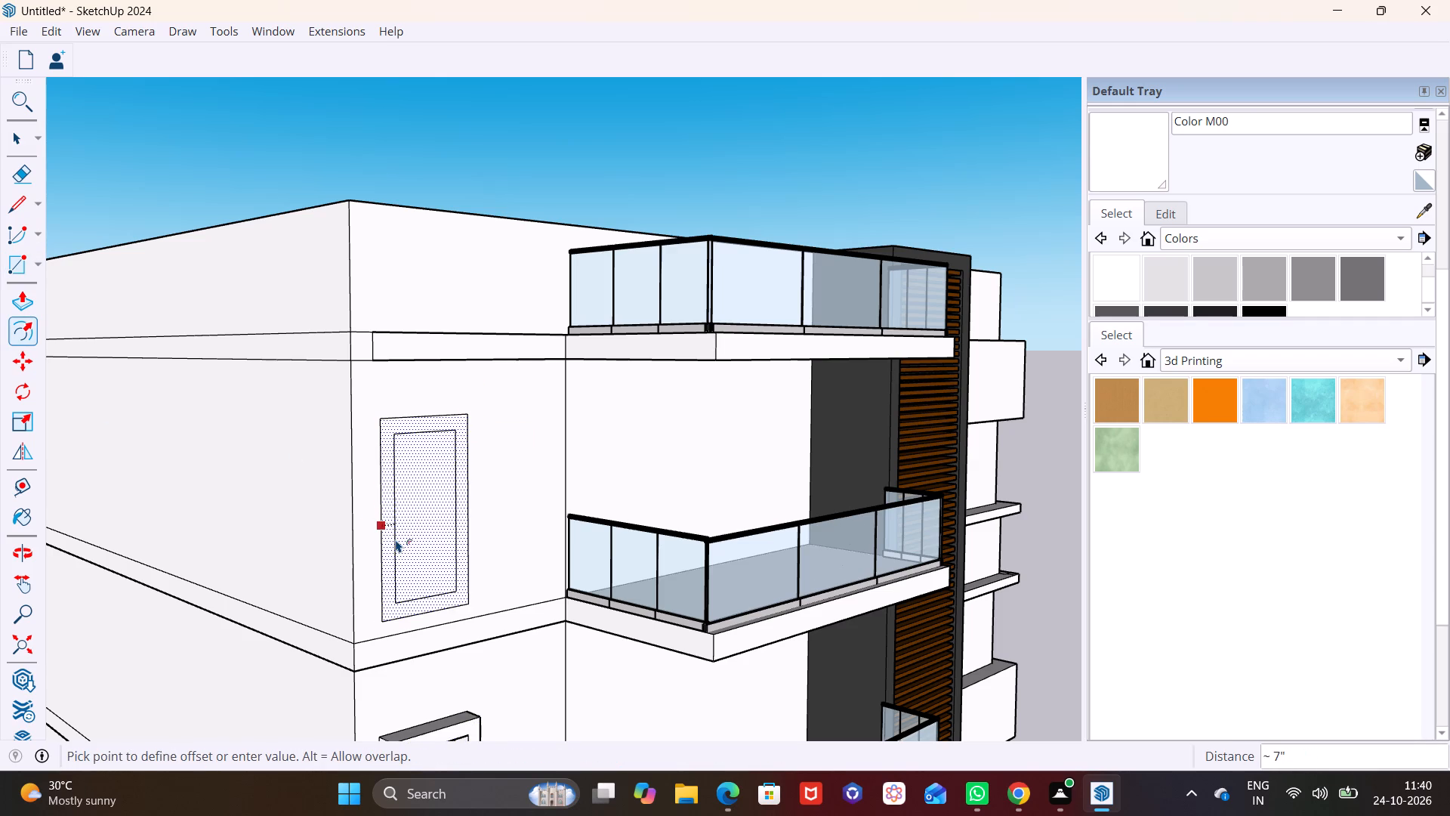
pyautogui.click(396, 540)
# Extrude the topmost window's frame border outward so its projection lines up with the frame below.
pyautogui.click(23, 307)
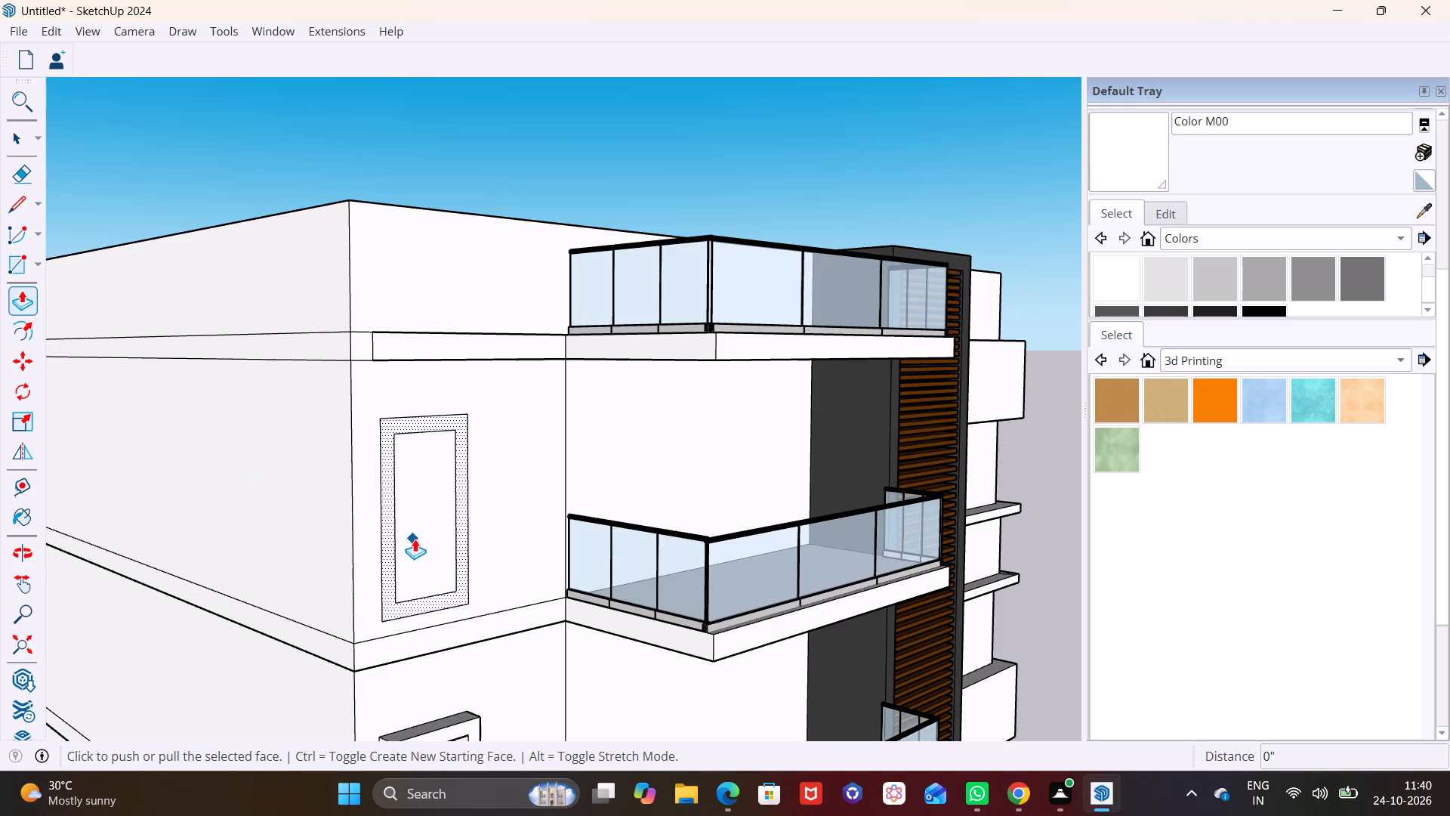
pyautogui.click(390, 552)
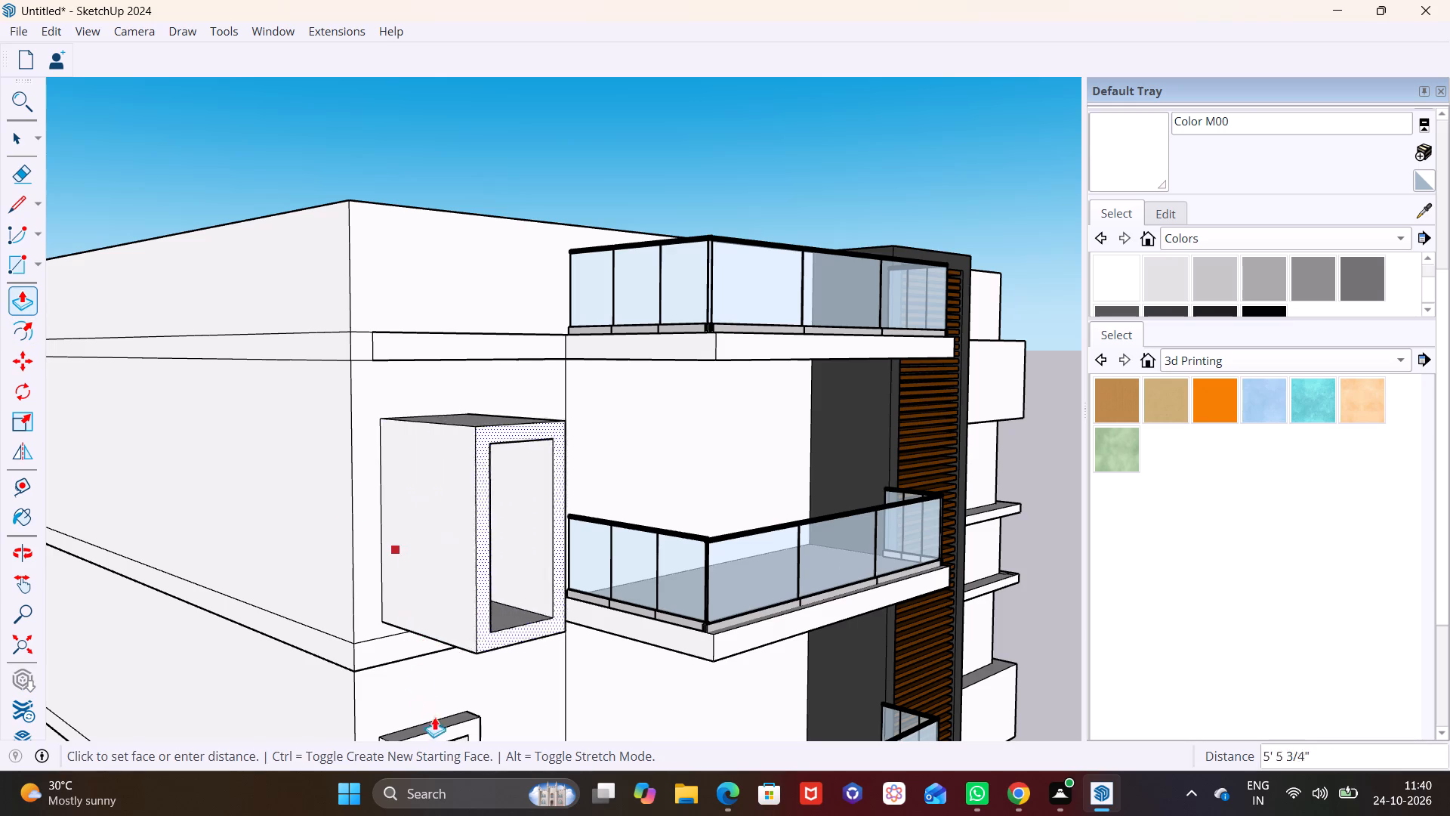
pyautogui.click(452, 725)
pyautogui.press('space')
# Examine the building's facades all round, comparing the new framed windows with the glazed windows and balconies on the other sides.
pyautogui.click(302, 567)
pyautogui.scroll(-5, 309, 564)
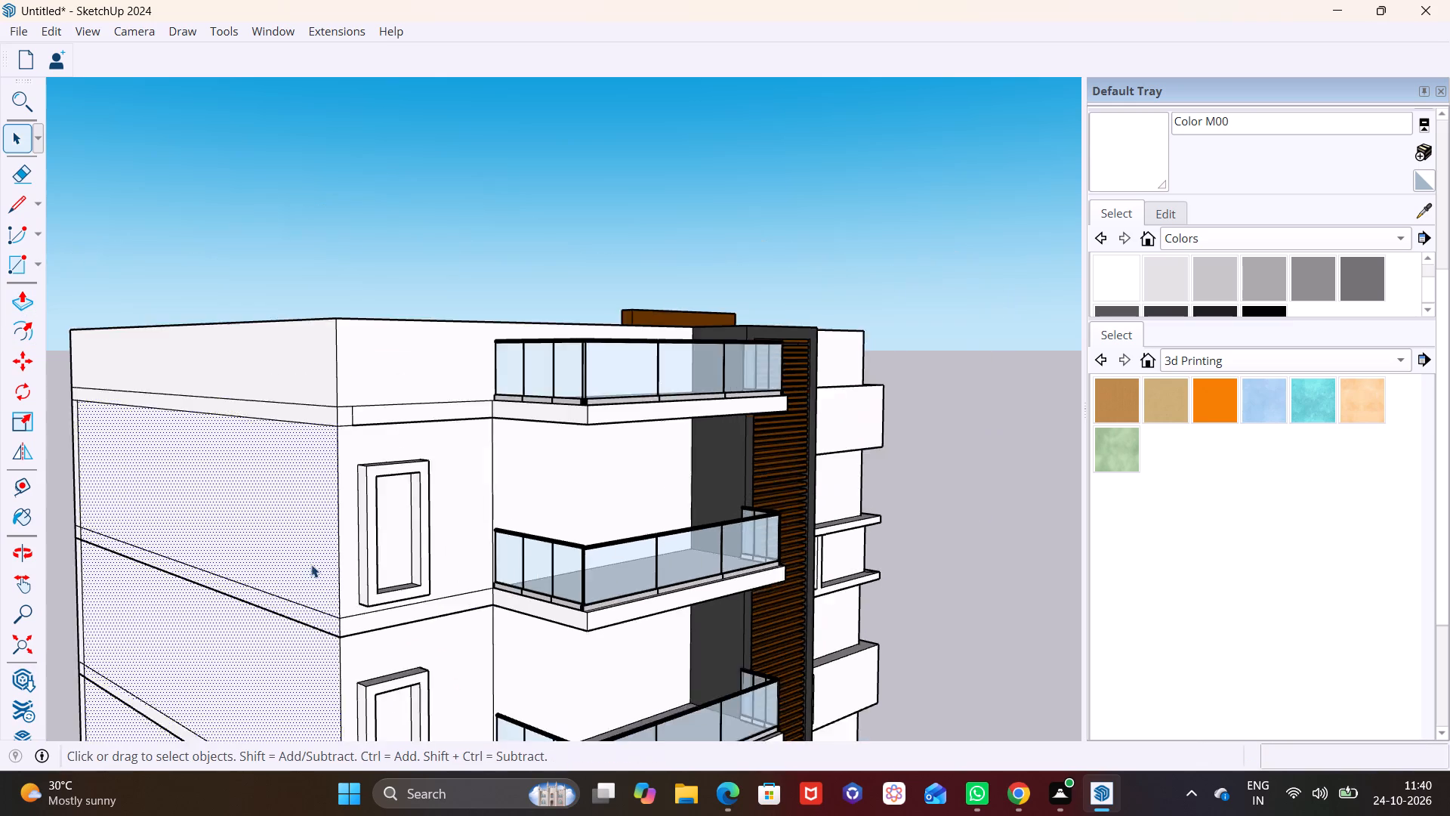
pyautogui.scroll(-3, 311, 564)
pyautogui.moveTo(447, 608); pyautogui.dragTo(142, 592, button='middle')
pyautogui.scroll(-4, 155, 592)
pyautogui.keyDown('shift'); pyautogui.moveTo(201, 613); pyautogui.dragTo(415, 490, button='middle'); pyautogui.keyUp('shift')
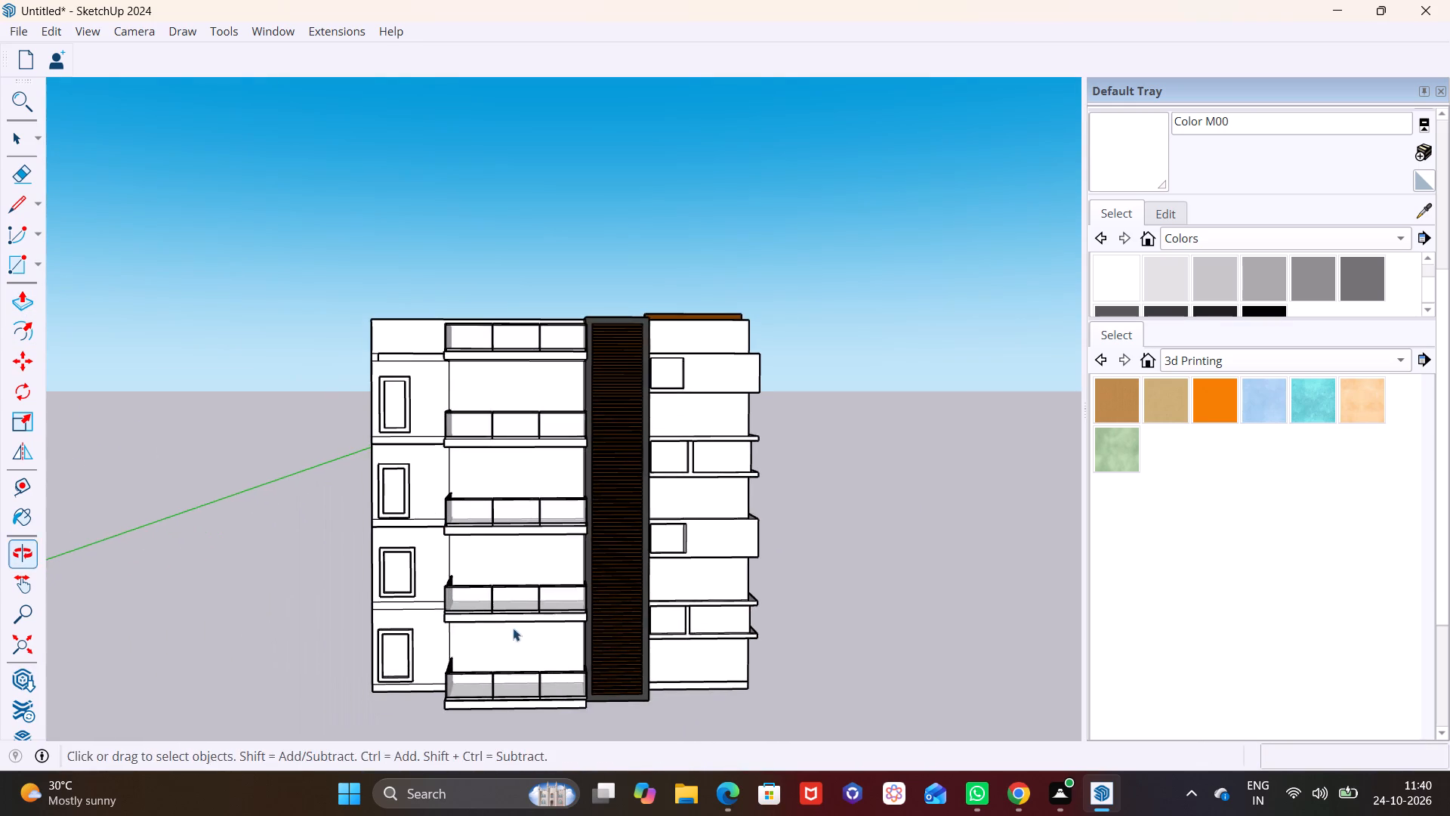
pyautogui.moveTo(527, 644); pyautogui.dragTo(494, 635, button='middle')
pyautogui.scroll(1, 438, 619)
pyautogui.moveTo(400, 676); pyautogui.dragTo(269, 689, button='middle')
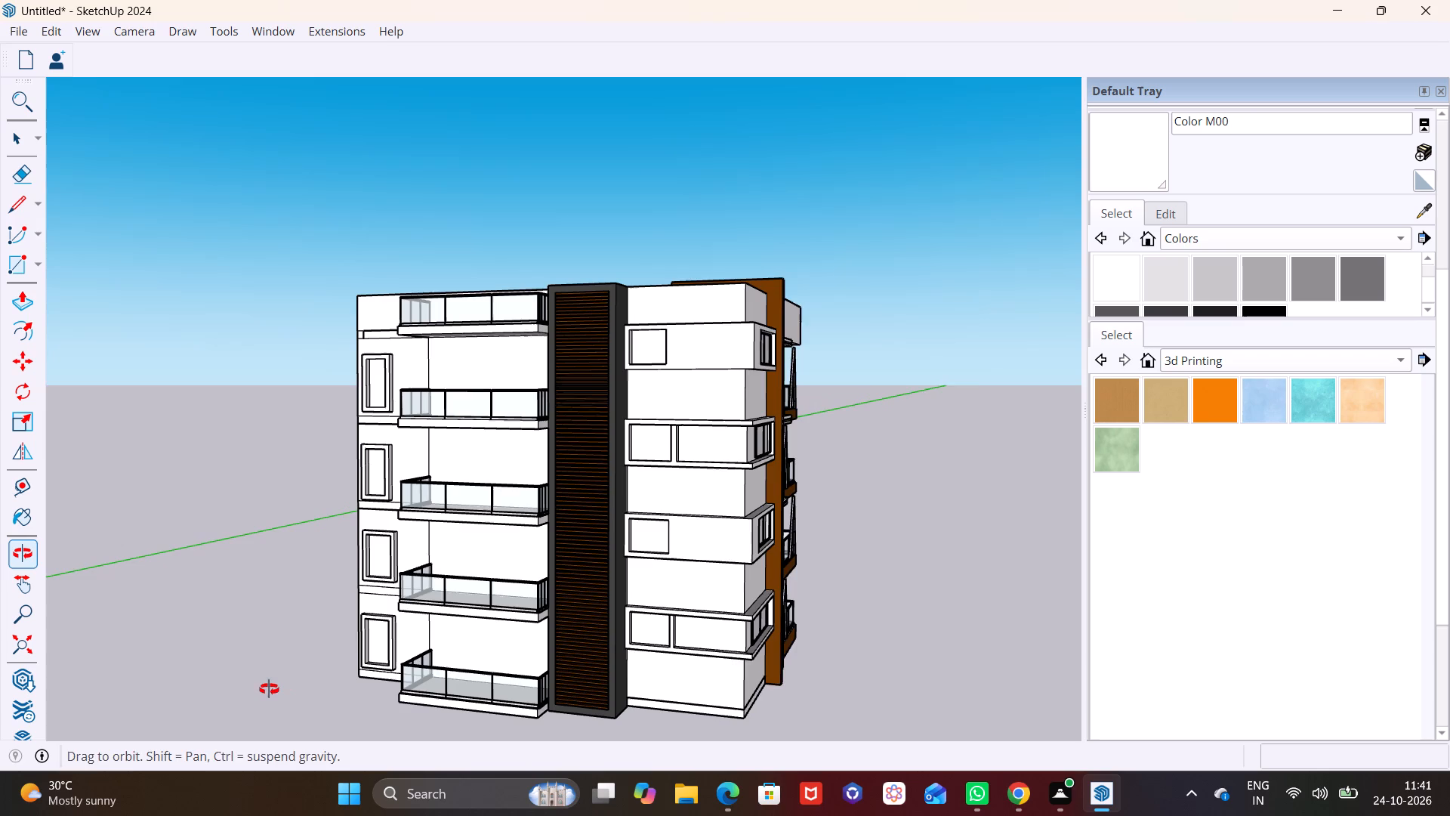
pyautogui.moveTo(269, 689); pyautogui.dragTo(258, 689, button='middle')
pyautogui.scroll(-3, 381, 666)
pyautogui.keyDown('shift'); pyautogui.moveTo(388, 635); pyautogui.dragTo(334, 632, button='middle'); pyautogui.keyUp('shift')
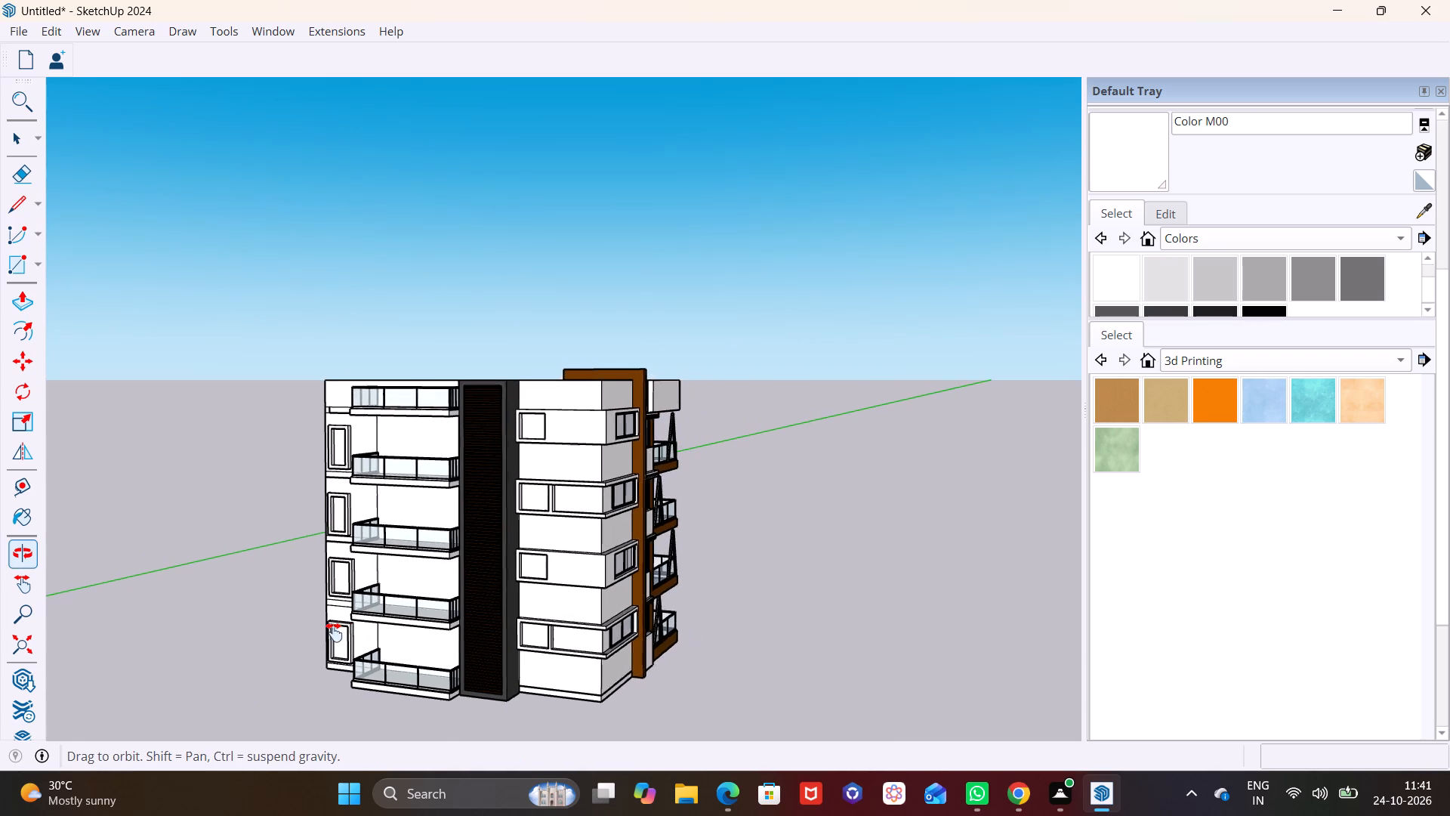
pyautogui.keyDown('shift'); pyautogui.moveTo(334, 632); pyautogui.dragTo(271, 641, button='middle'); pyautogui.keyUp('shift')
pyautogui.scroll(2, 533, 706)
pyautogui.click(267, 487)
pyautogui.scroll(1, 266, 487)
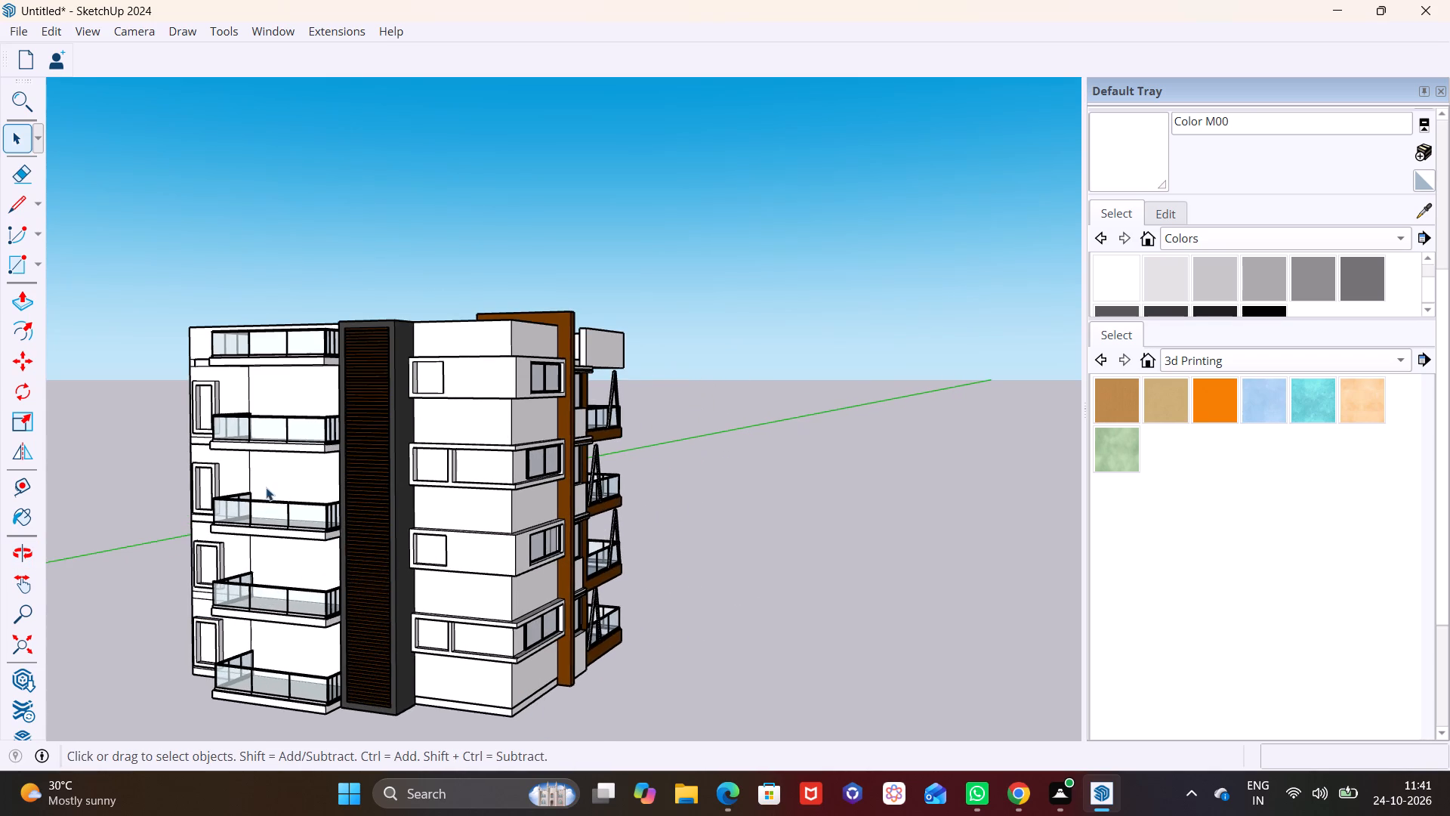
pyautogui.scroll(1, 266, 487)
pyautogui.moveTo(261, 487); pyautogui.dragTo(445, 509, button='middle')
pyautogui.scroll(1, 353, 490)
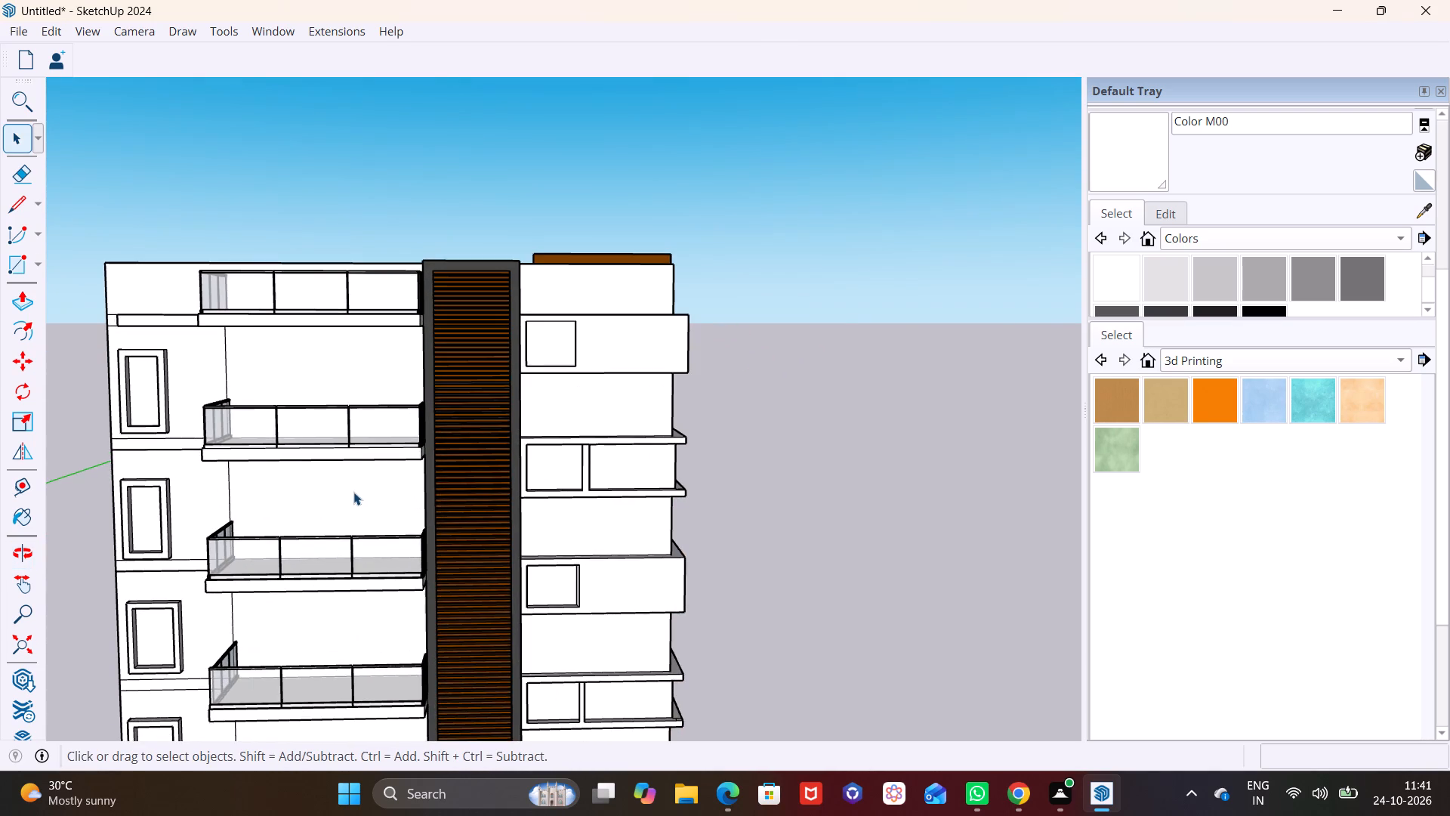
pyautogui.scroll(-2, 360, 510)
pyautogui.moveTo(445, 597); pyautogui.dragTo(256, 614, button='middle')
pyautogui.scroll(-2, 262, 601)
pyautogui.moveTo(335, 606); pyautogui.dragTo(335, 585, button='middle')
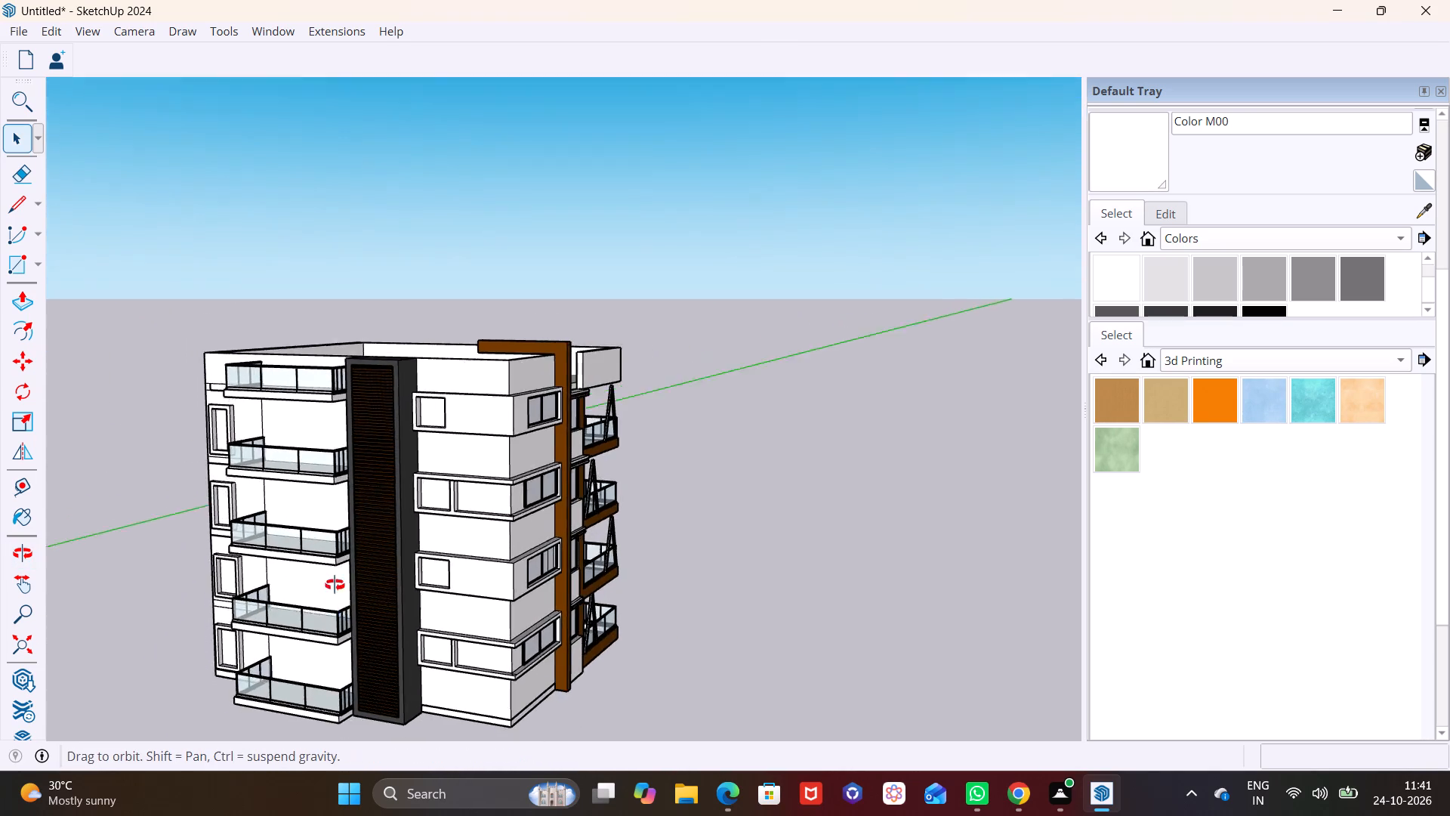
pyautogui.moveTo(335, 585); pyautogui.dragTo(218, 542, button='middle')
pyautogui.moveTo(494, 598); pyautogui.dragTo(307, 580, button='middle')
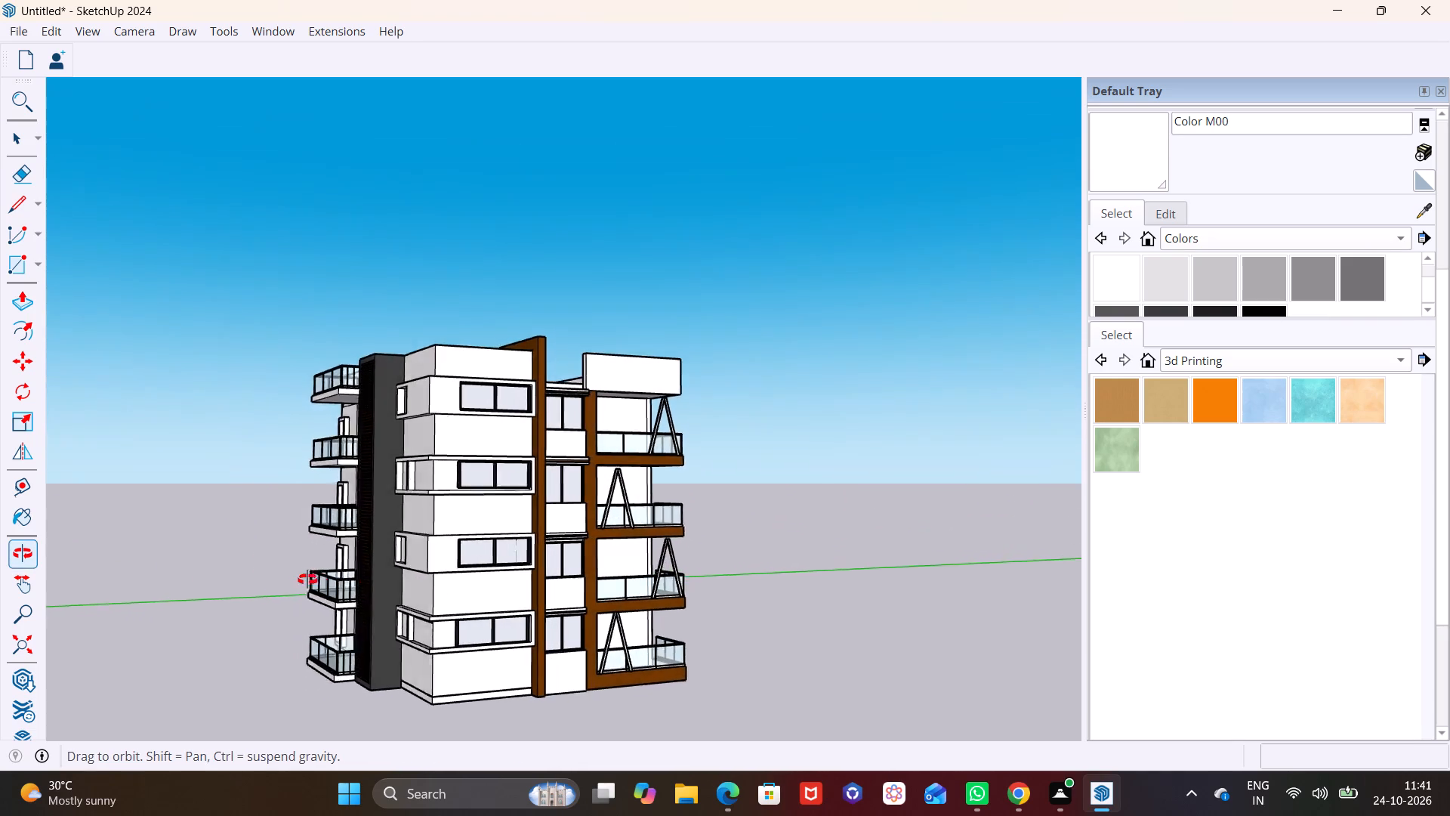
pyautogui.moveTo(307, 580); pyautogui.dragTo(251, 576, button='middle')
pyautogui.scroll(-2, 448, 546)
pyautogui.scroll(6, 449, 546)
pyautogui.moveTo(455, 573); pyautogui.dragTo(505, 592, button='middle')
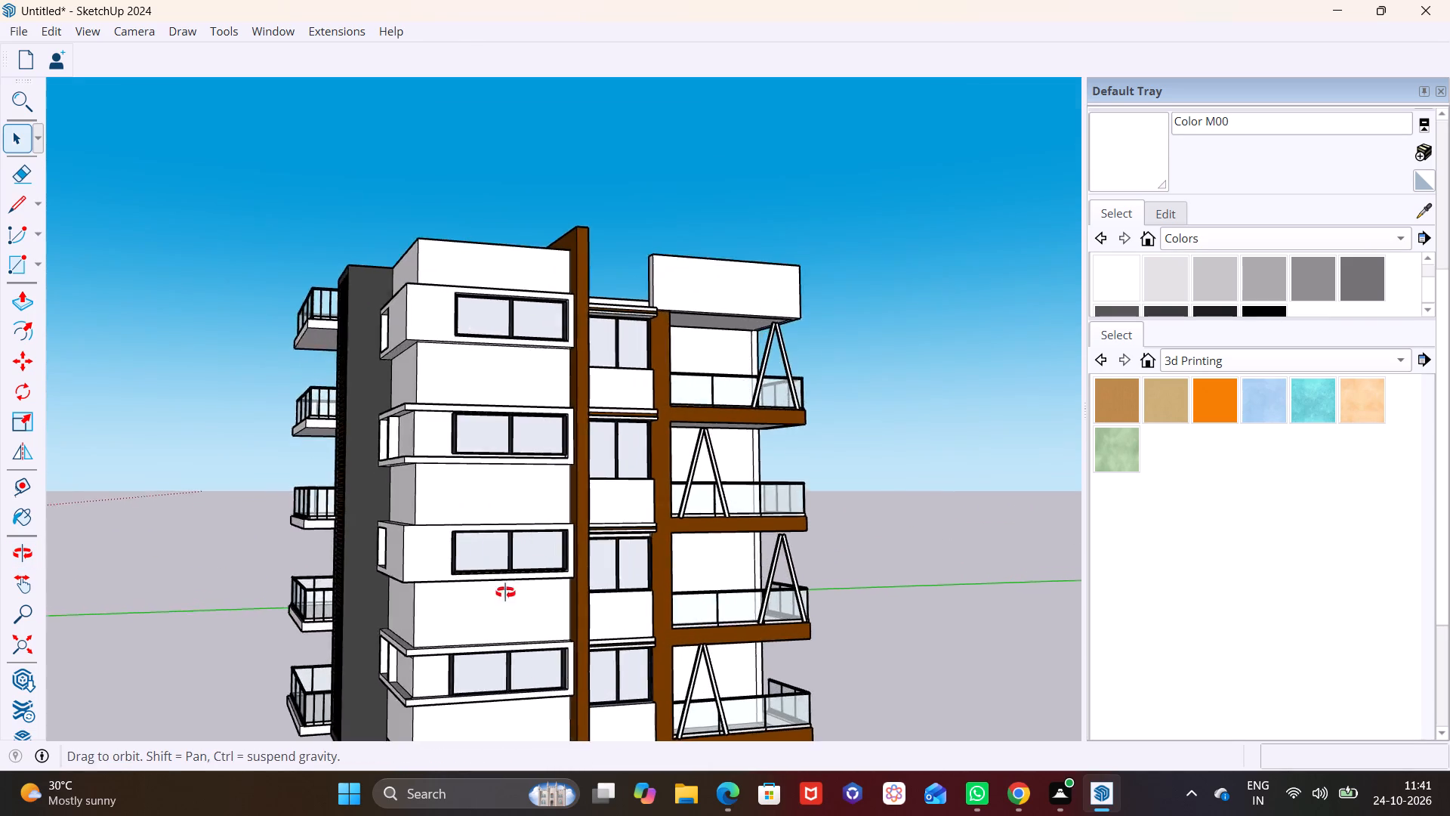
pyautogui.moveTo(505, 592); pyautogui.dragTo(702, 611, button='middle')
# Search 3D Warehouse for "glass window" and browse the models for one that suits the new frames.
pyautogui.click(279, 37)
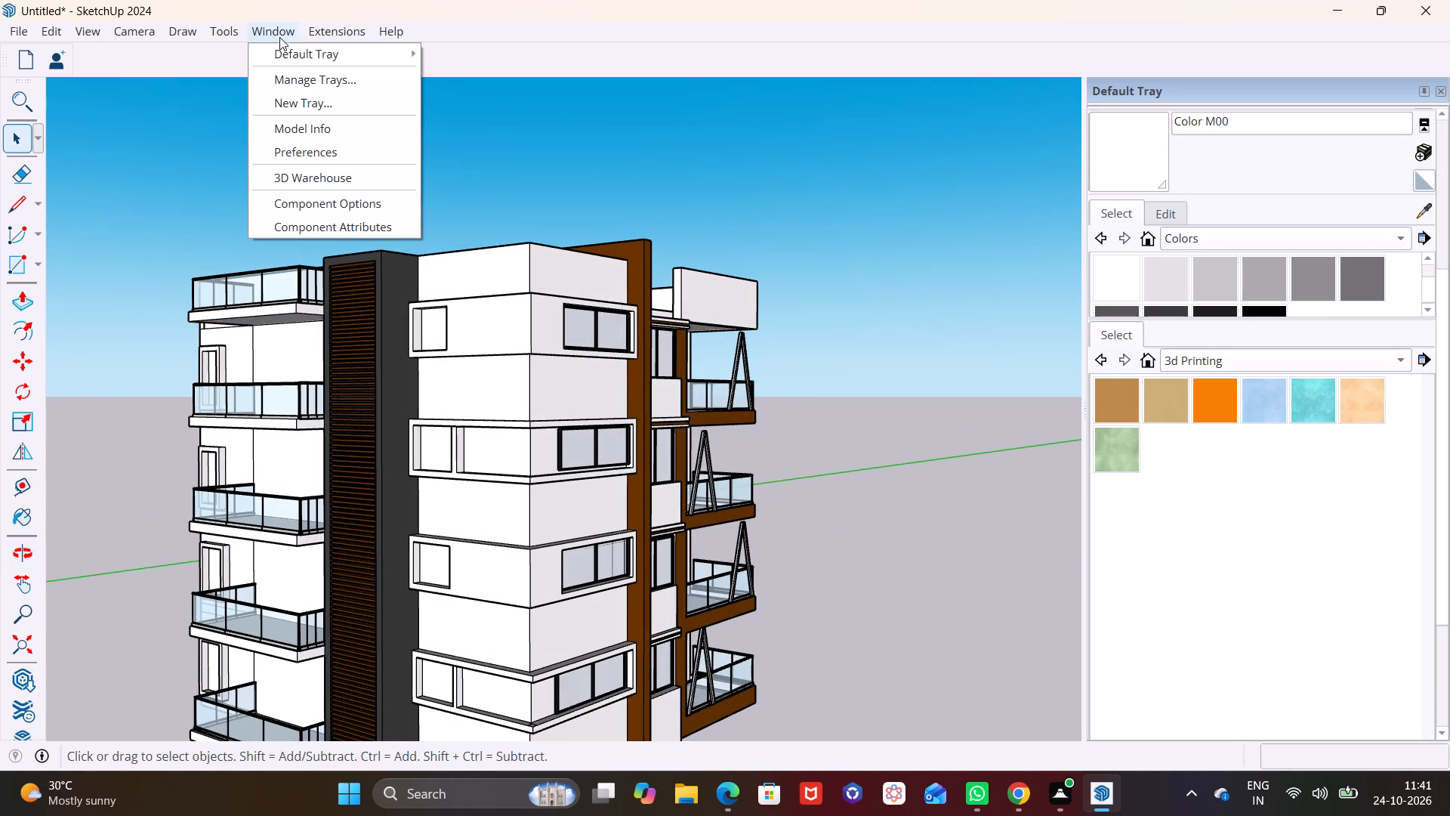
pyautogui.click(319, 179)
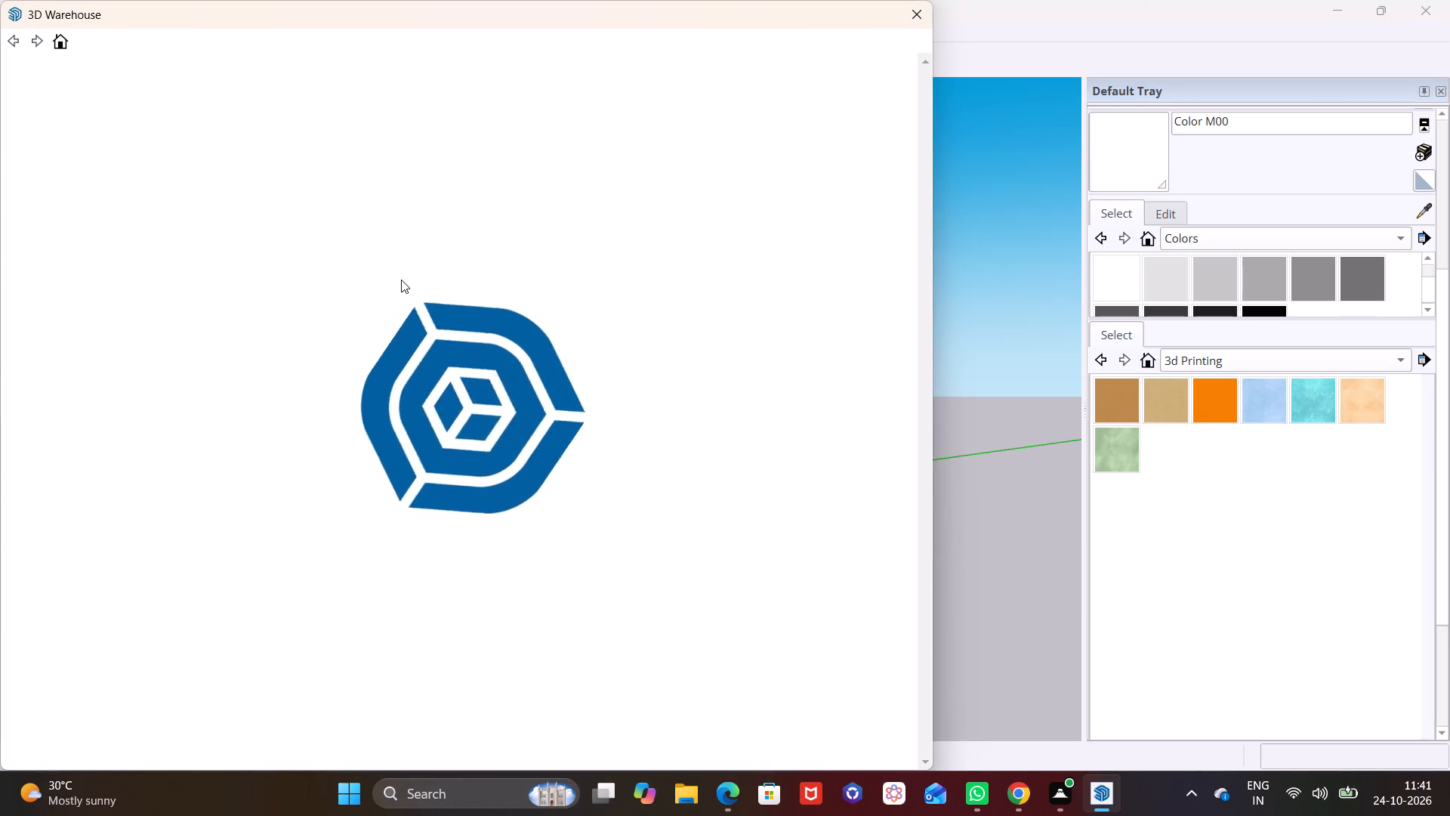
pyautogui.click(384, 79)
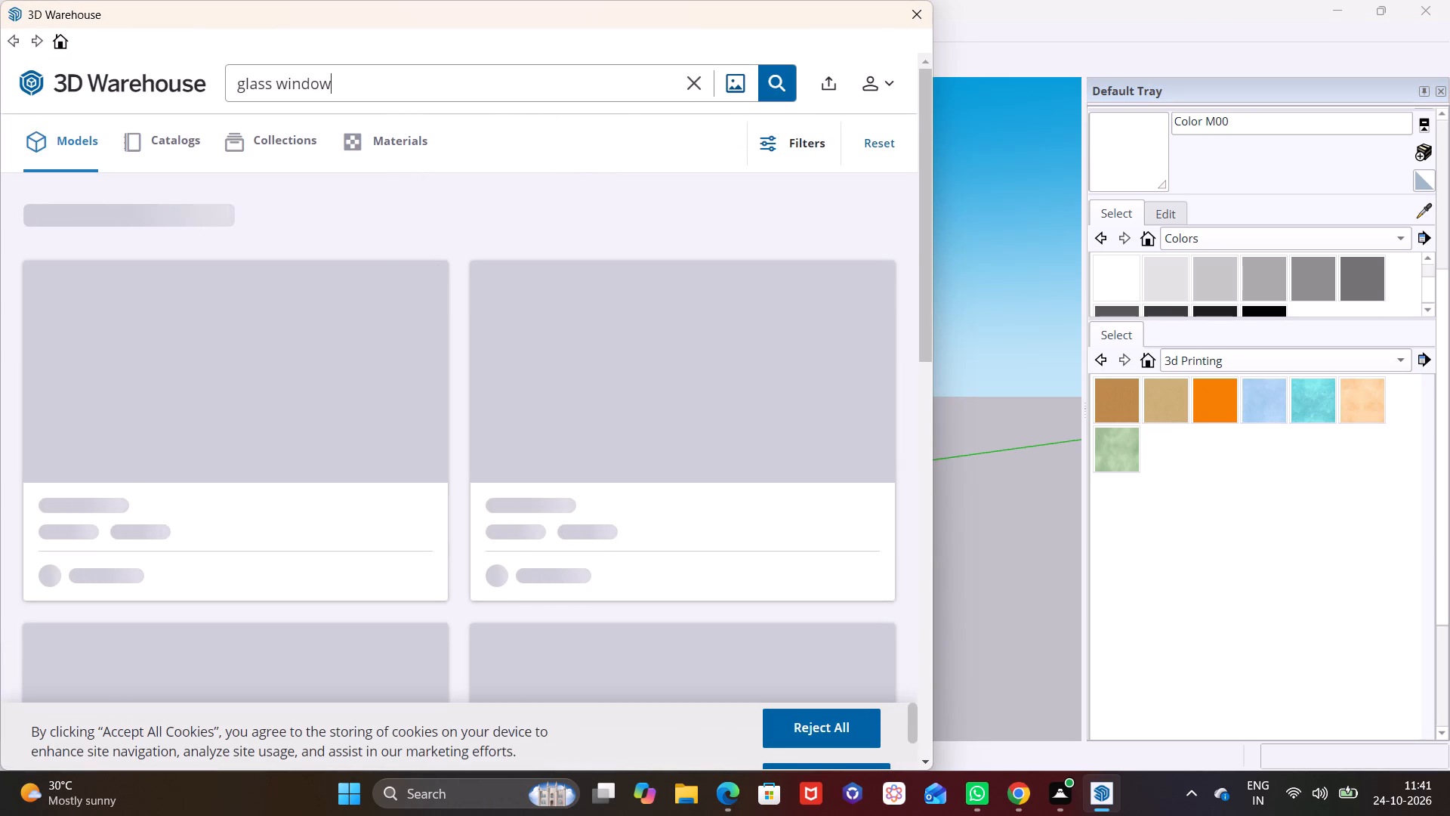
pyautogui.scroll(-2, 634, 305)
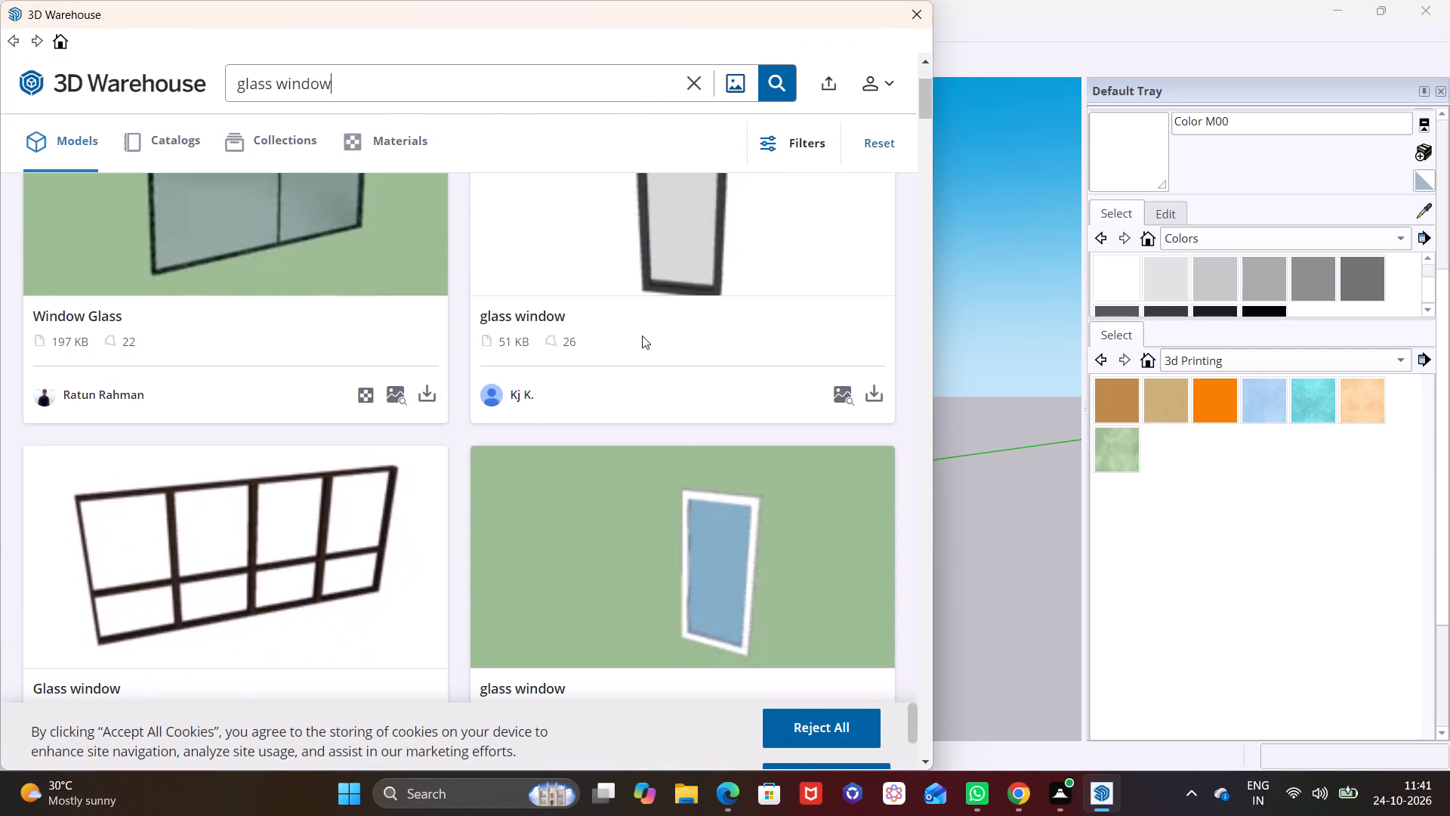
pyautogui.scroll(-2, 698, 259)
pyautogui.scroll(3, 702, 260)
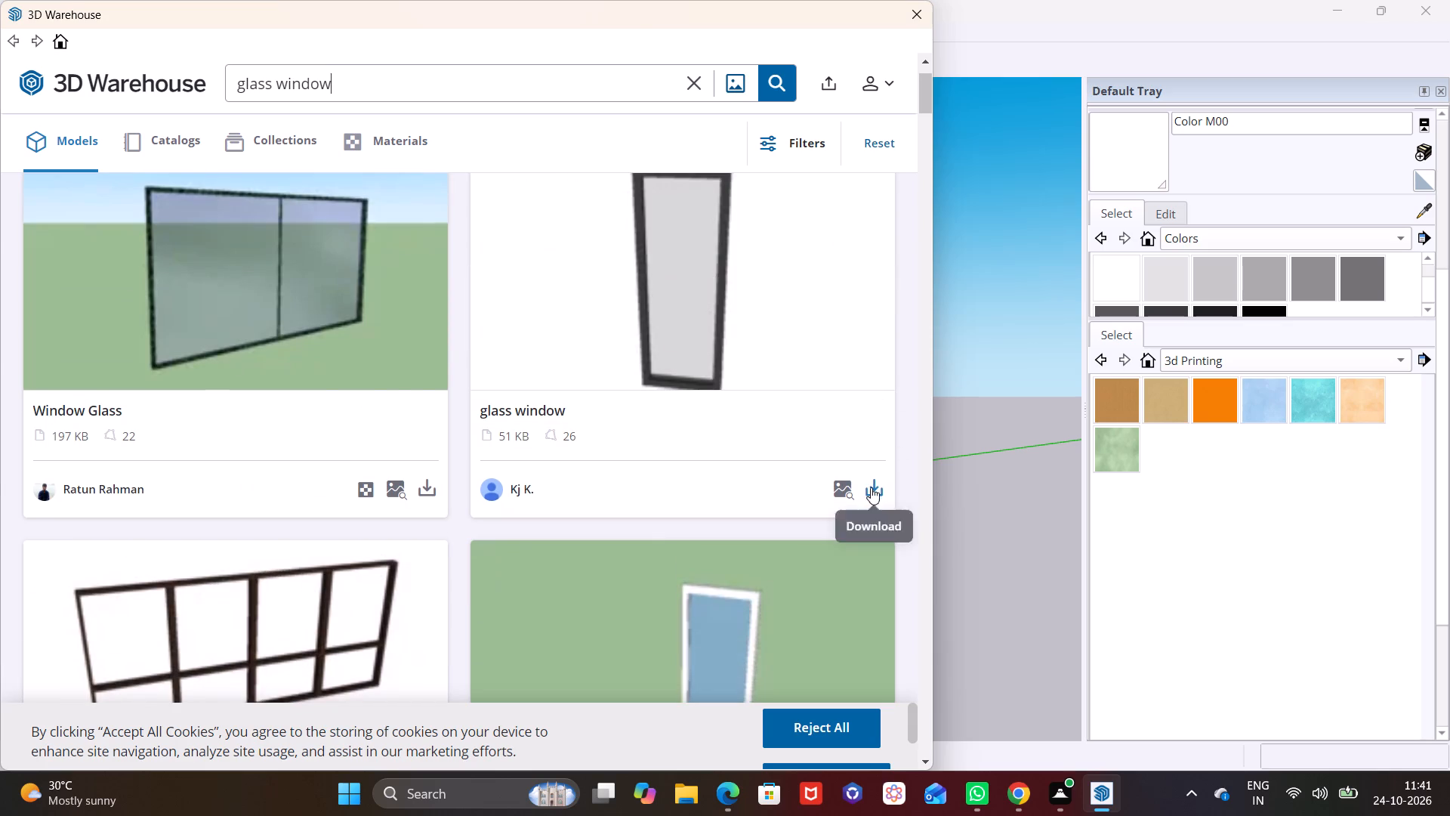
# Load the tall, narrow dark-framed "glass window" model and place it on open ground beside the balcony side of the building.
pyautogui.click(871, 487)
pyautogui.click(407, 416)
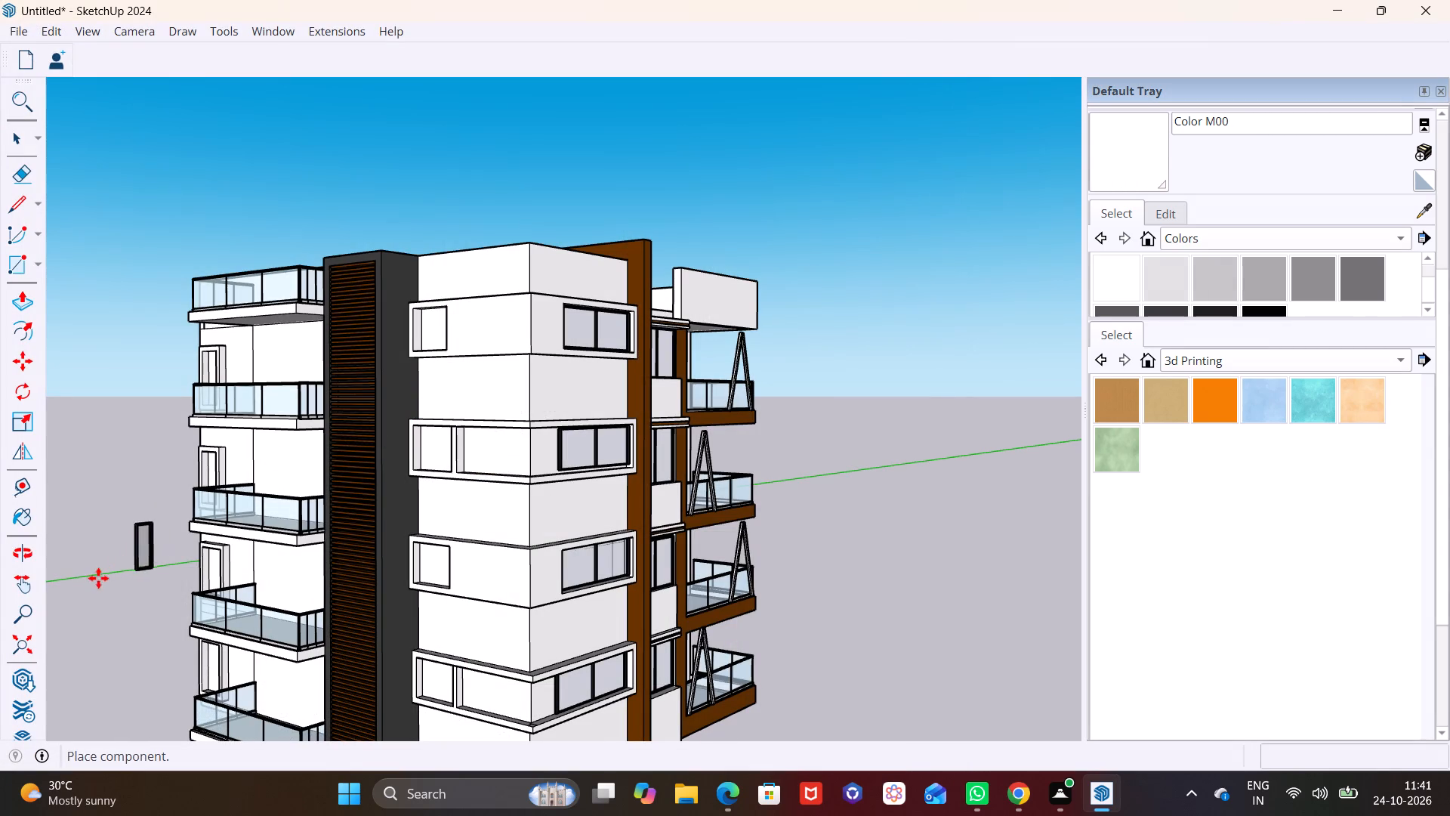
pyautogui.scroll(5, 103, 634)
pyautogui.click(103, 635)
pyautogui.scroll(-6, 134, 625)
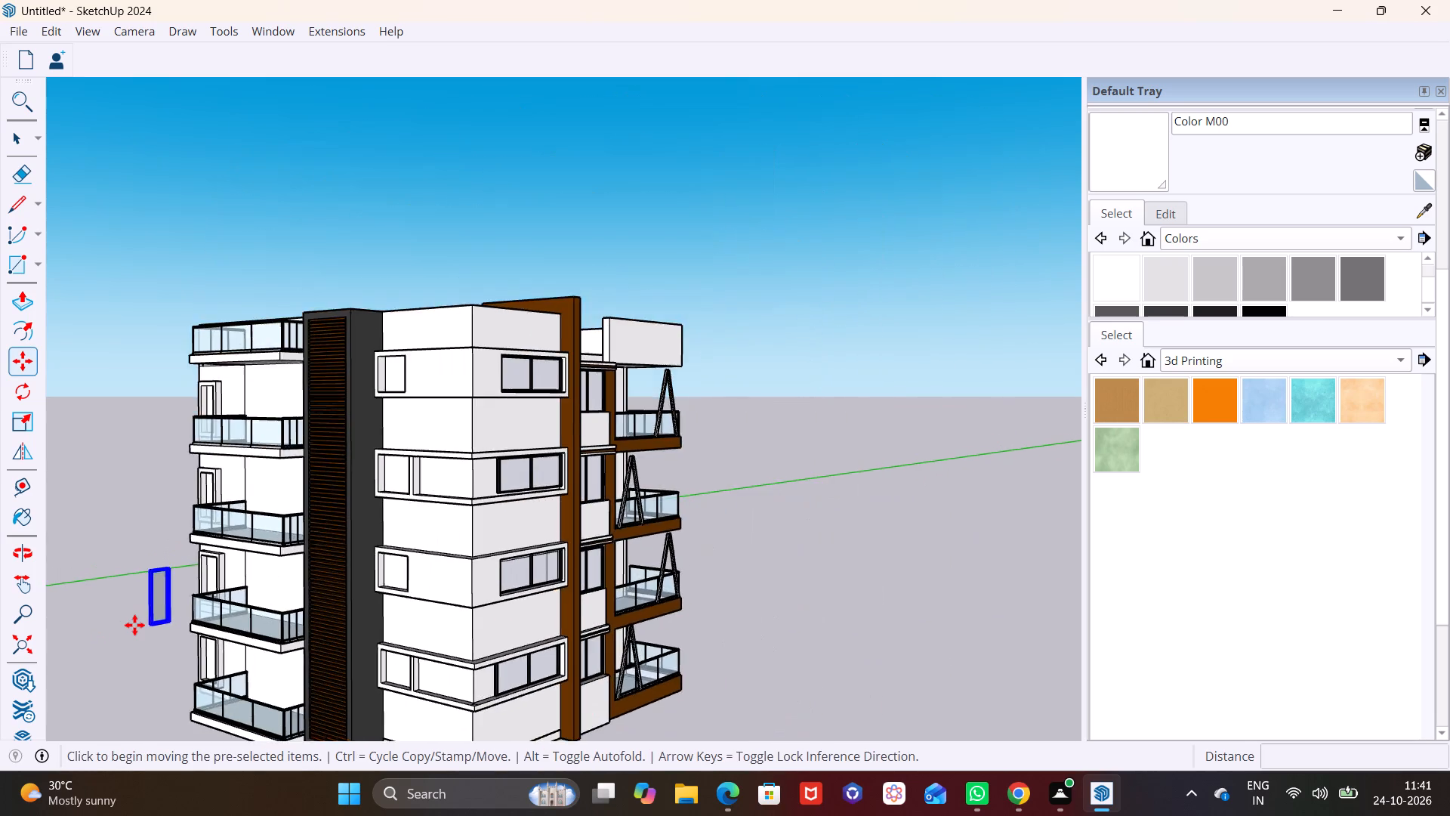
# Rotate the imported glass window 90 degrees in the ground plane.
pyautogui.keyDown('shift'); pyautogui.moveTo(134, 625); pyautogui.dragTo(427, 487, button='middle'); pyautogui.keyUp('shift')
pyautogui.moveTo(442, 513); pyautogui.dragTo(451, 554, button='middle')
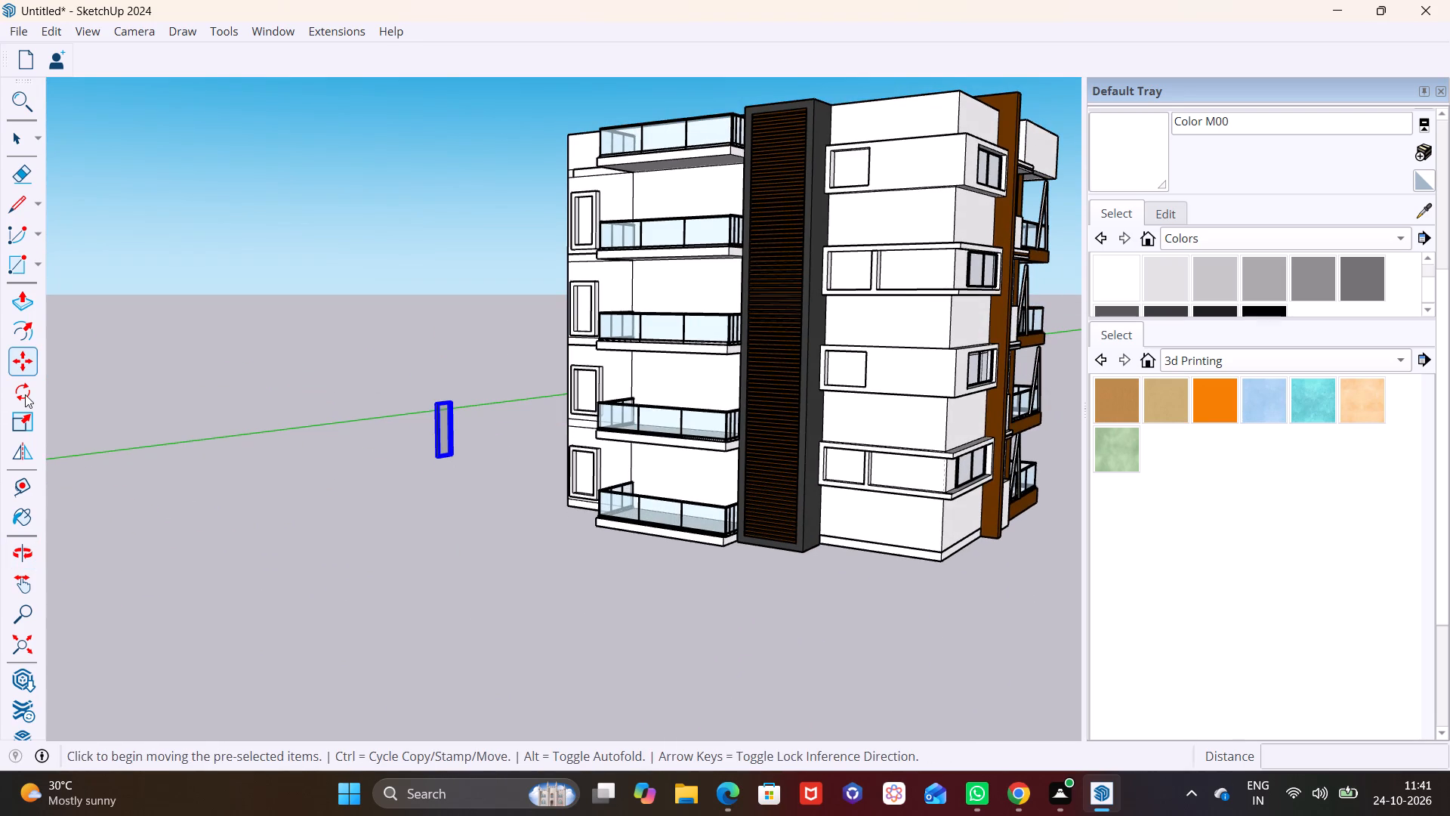
pyautogui.click(25, 394)
pyautogui.click(345, 525)
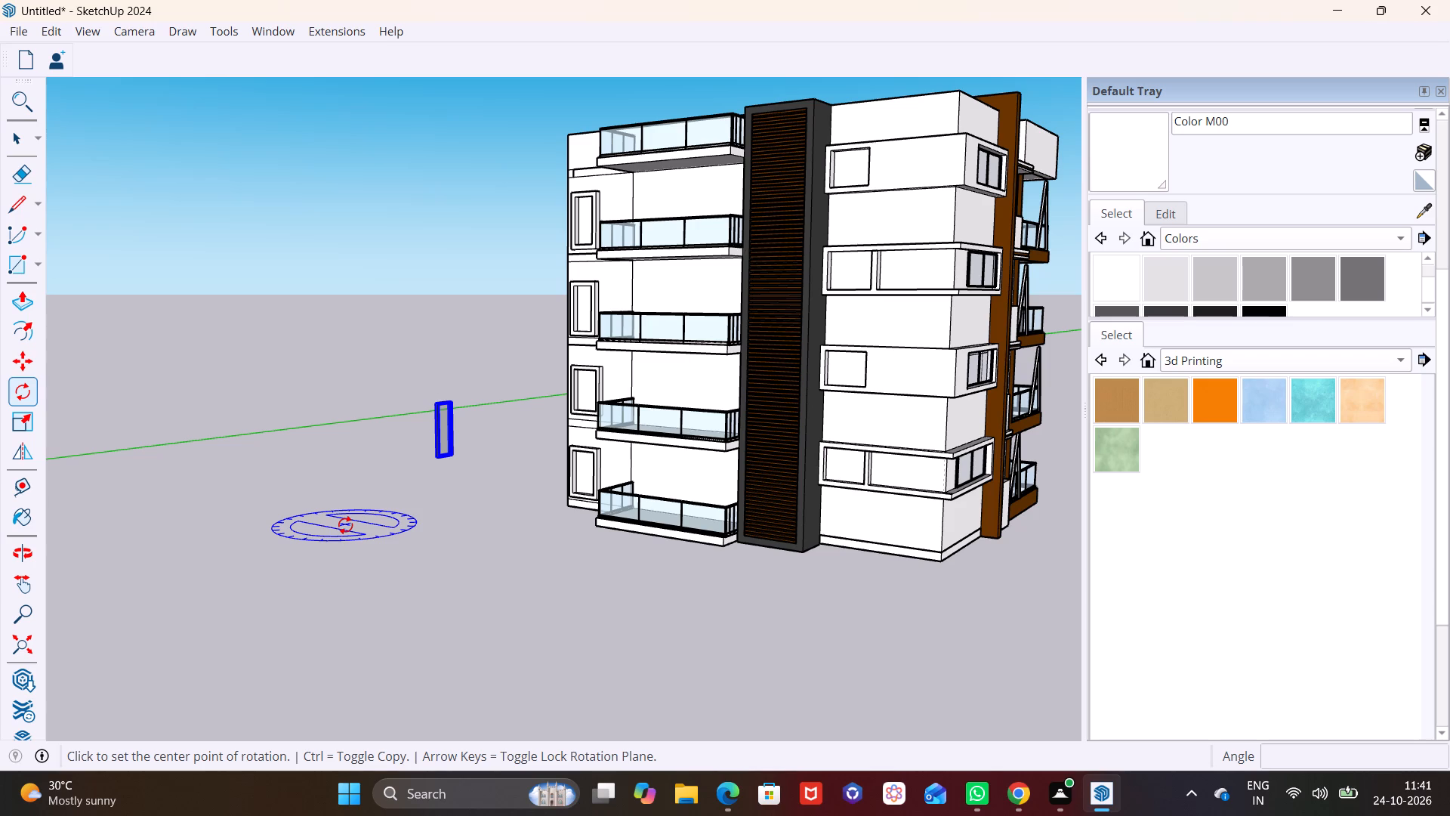
pyautogui.click(426, 546)
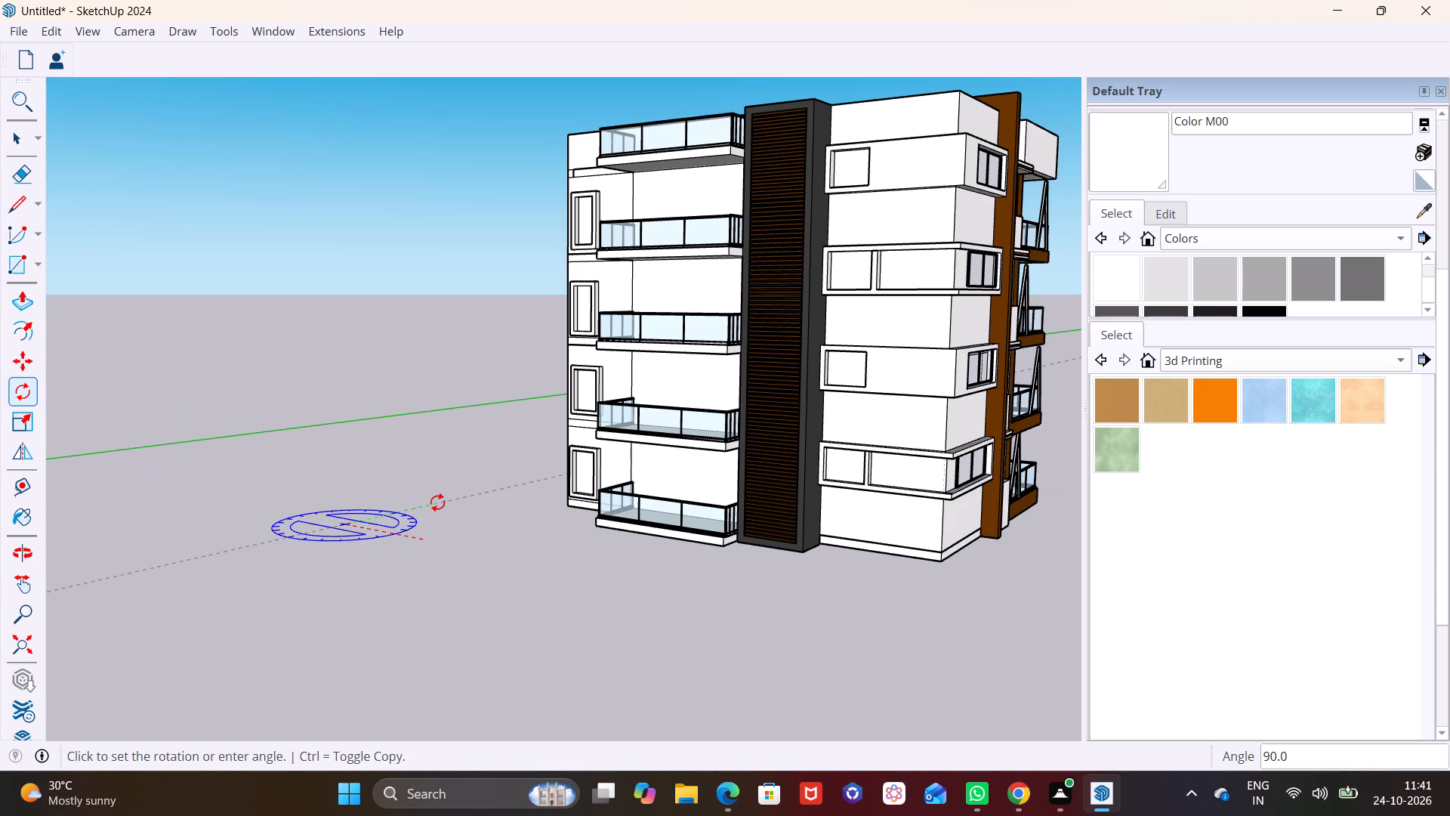
pyautogui.scroll(-6, 427, 493)
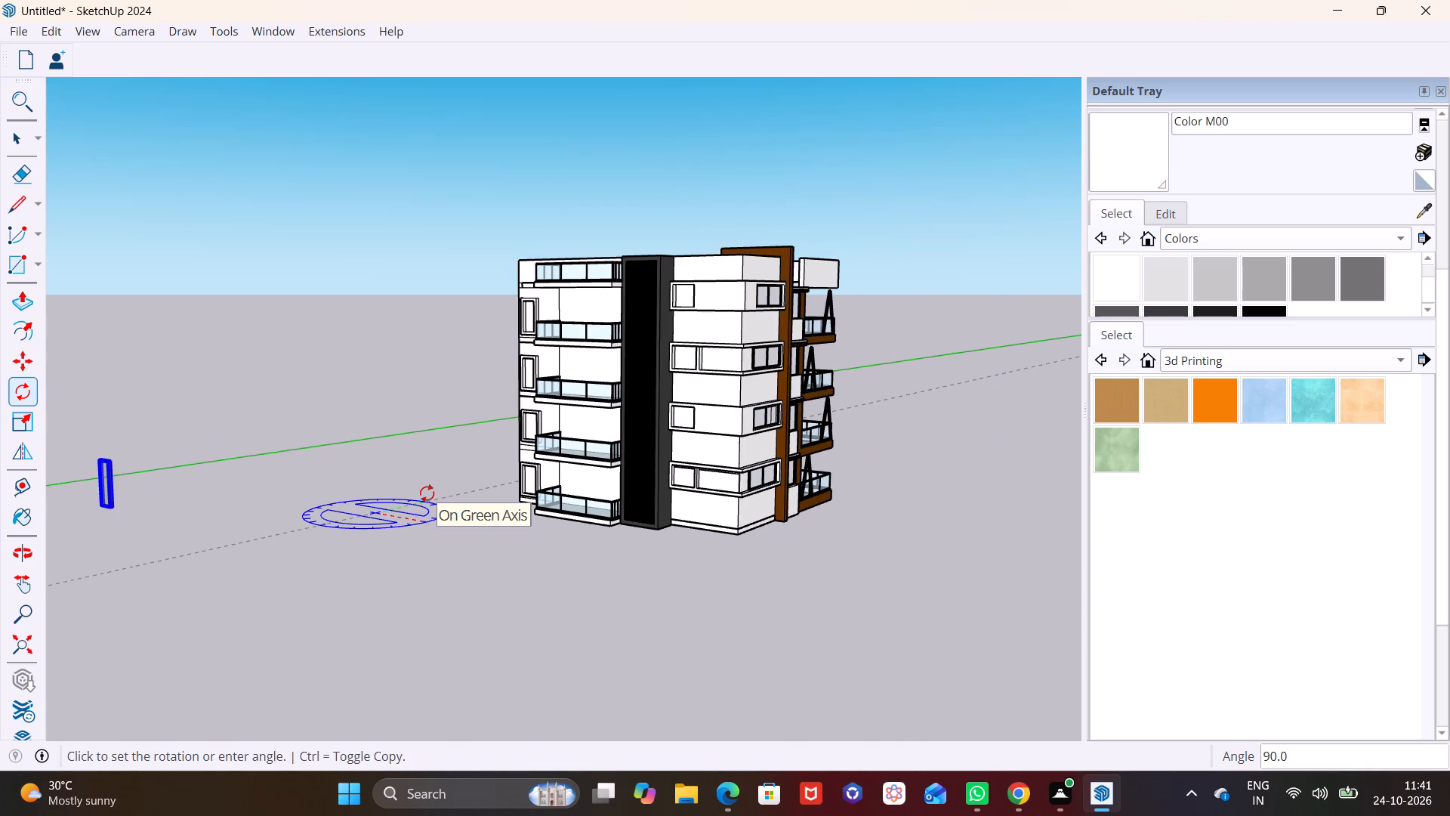
pyautogui.click(427, 494)
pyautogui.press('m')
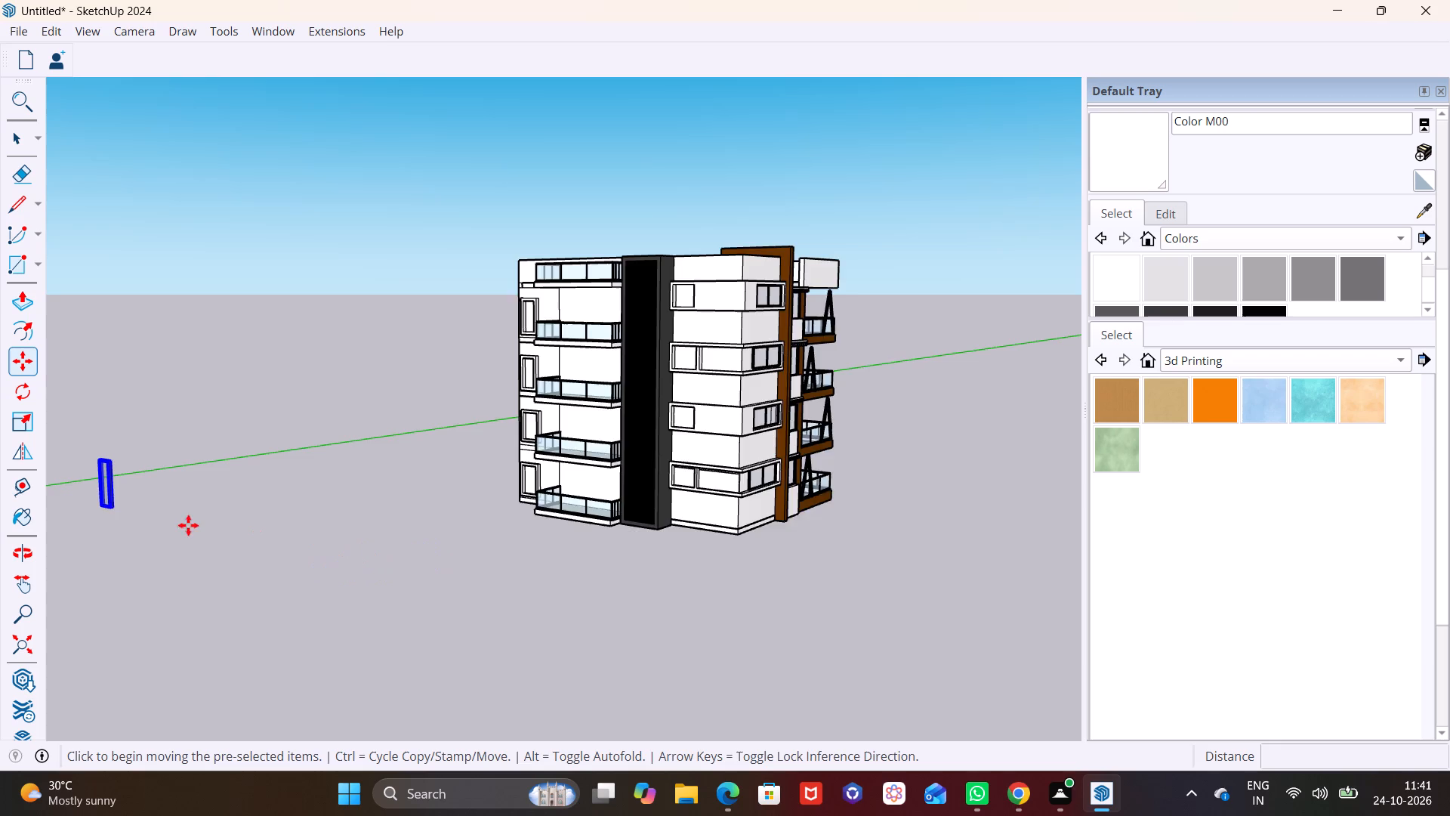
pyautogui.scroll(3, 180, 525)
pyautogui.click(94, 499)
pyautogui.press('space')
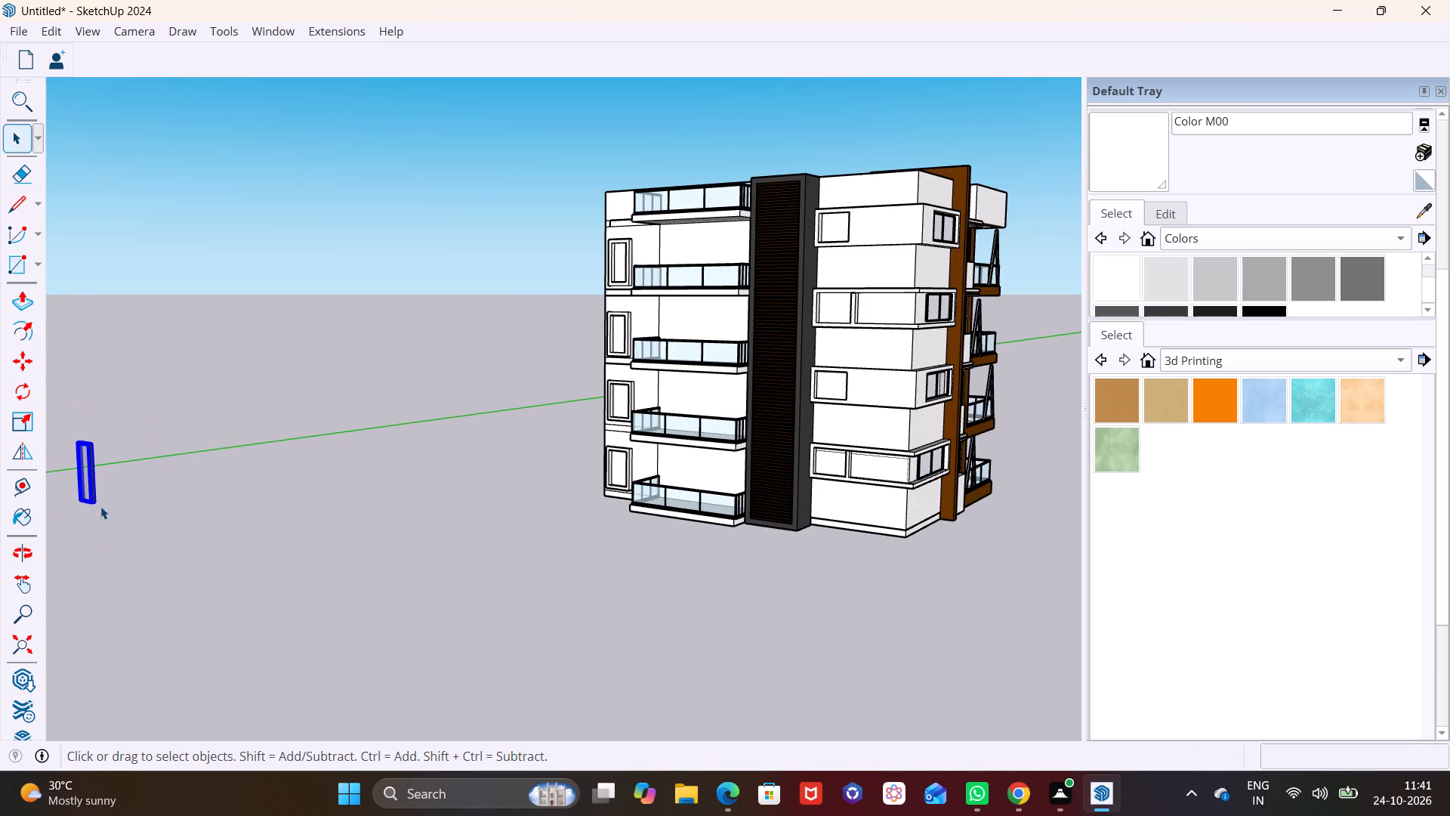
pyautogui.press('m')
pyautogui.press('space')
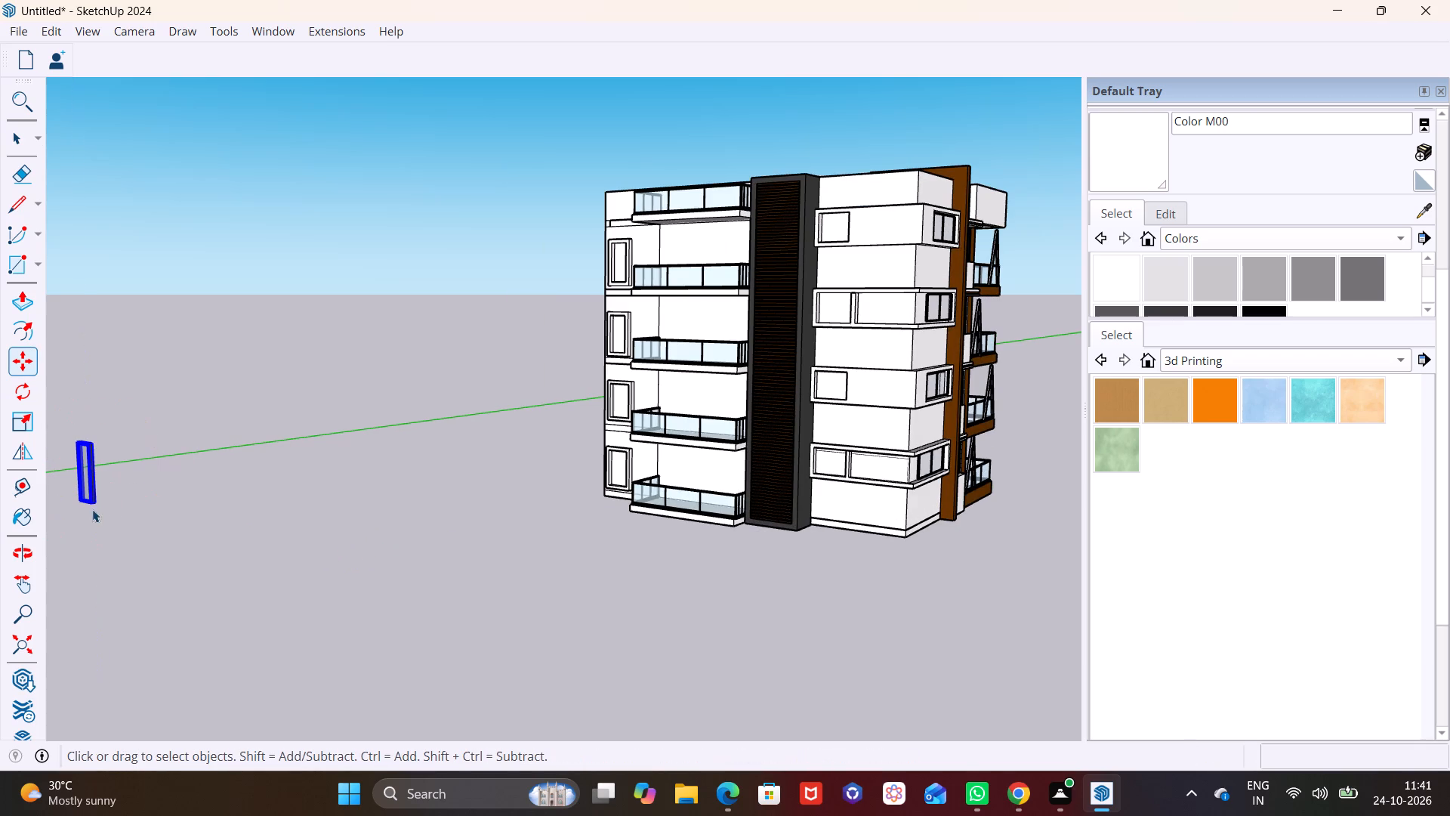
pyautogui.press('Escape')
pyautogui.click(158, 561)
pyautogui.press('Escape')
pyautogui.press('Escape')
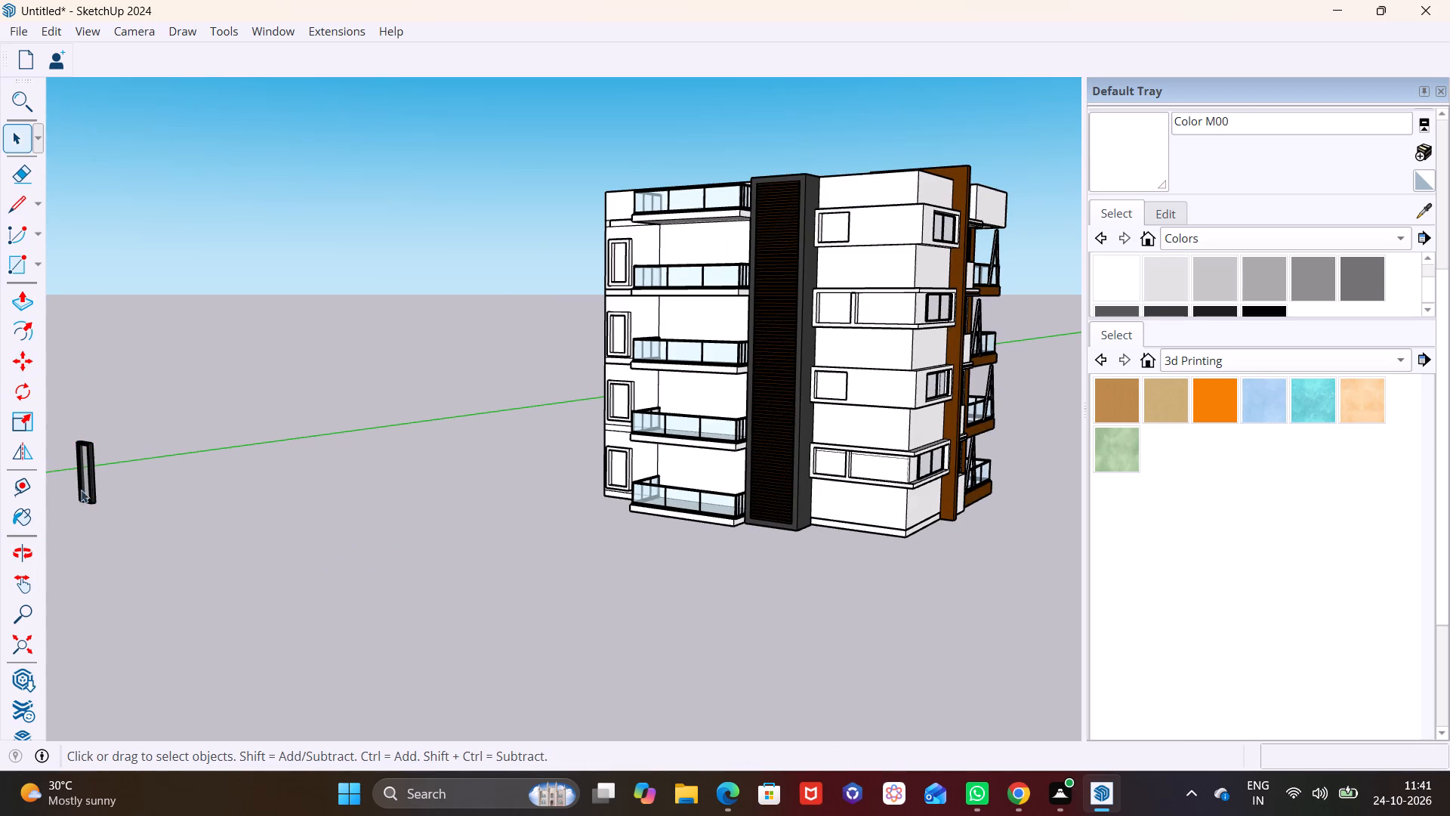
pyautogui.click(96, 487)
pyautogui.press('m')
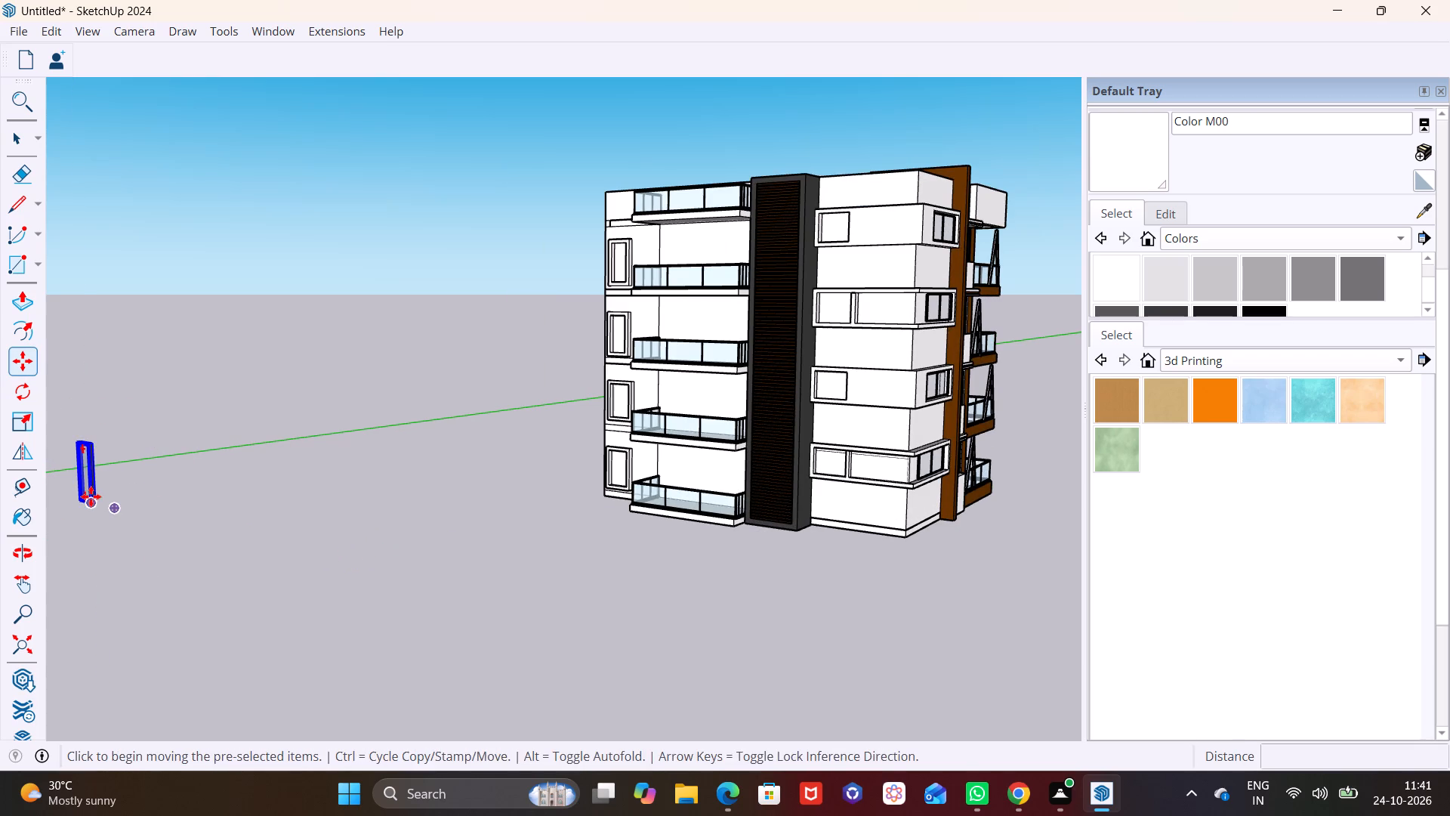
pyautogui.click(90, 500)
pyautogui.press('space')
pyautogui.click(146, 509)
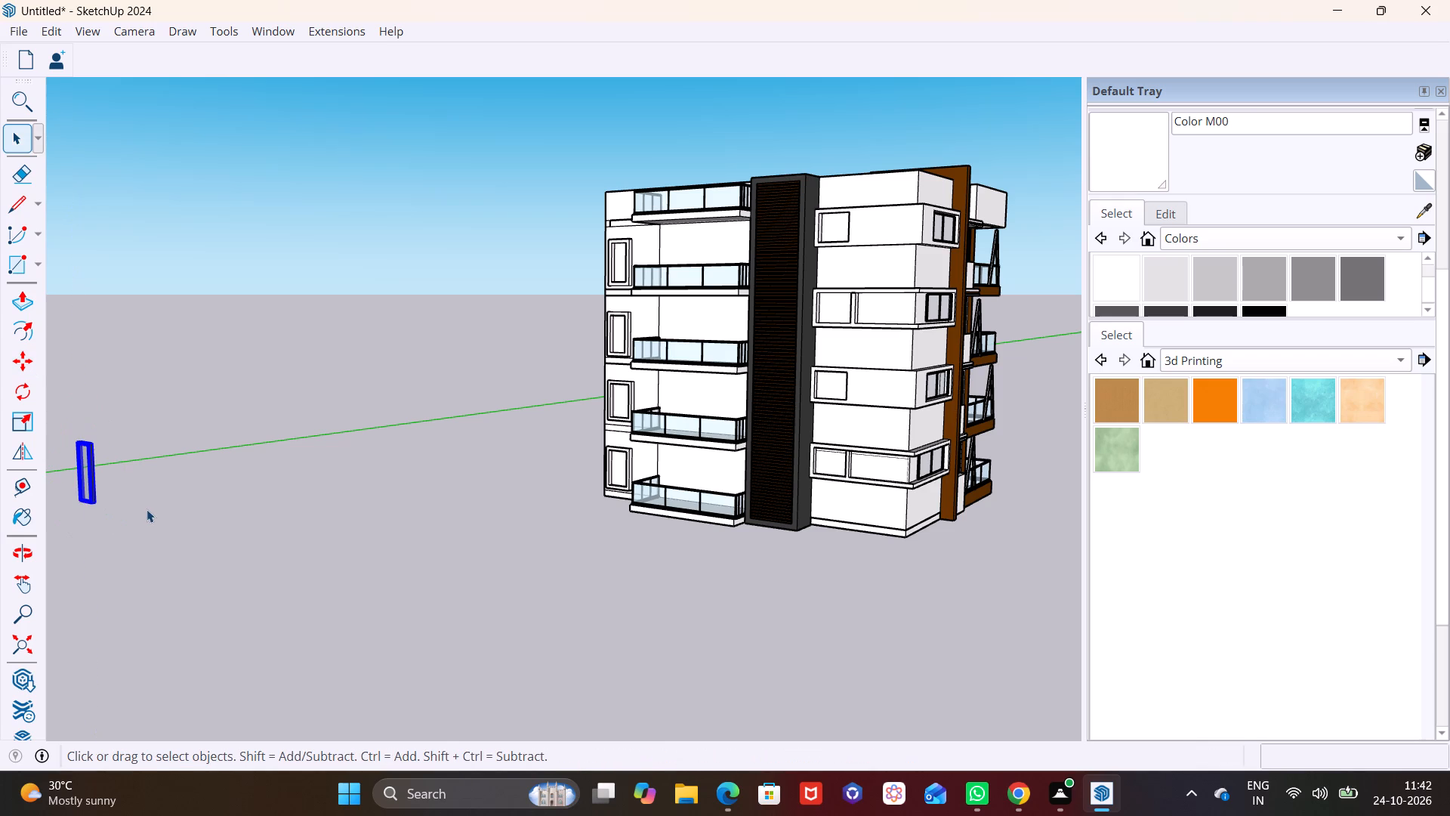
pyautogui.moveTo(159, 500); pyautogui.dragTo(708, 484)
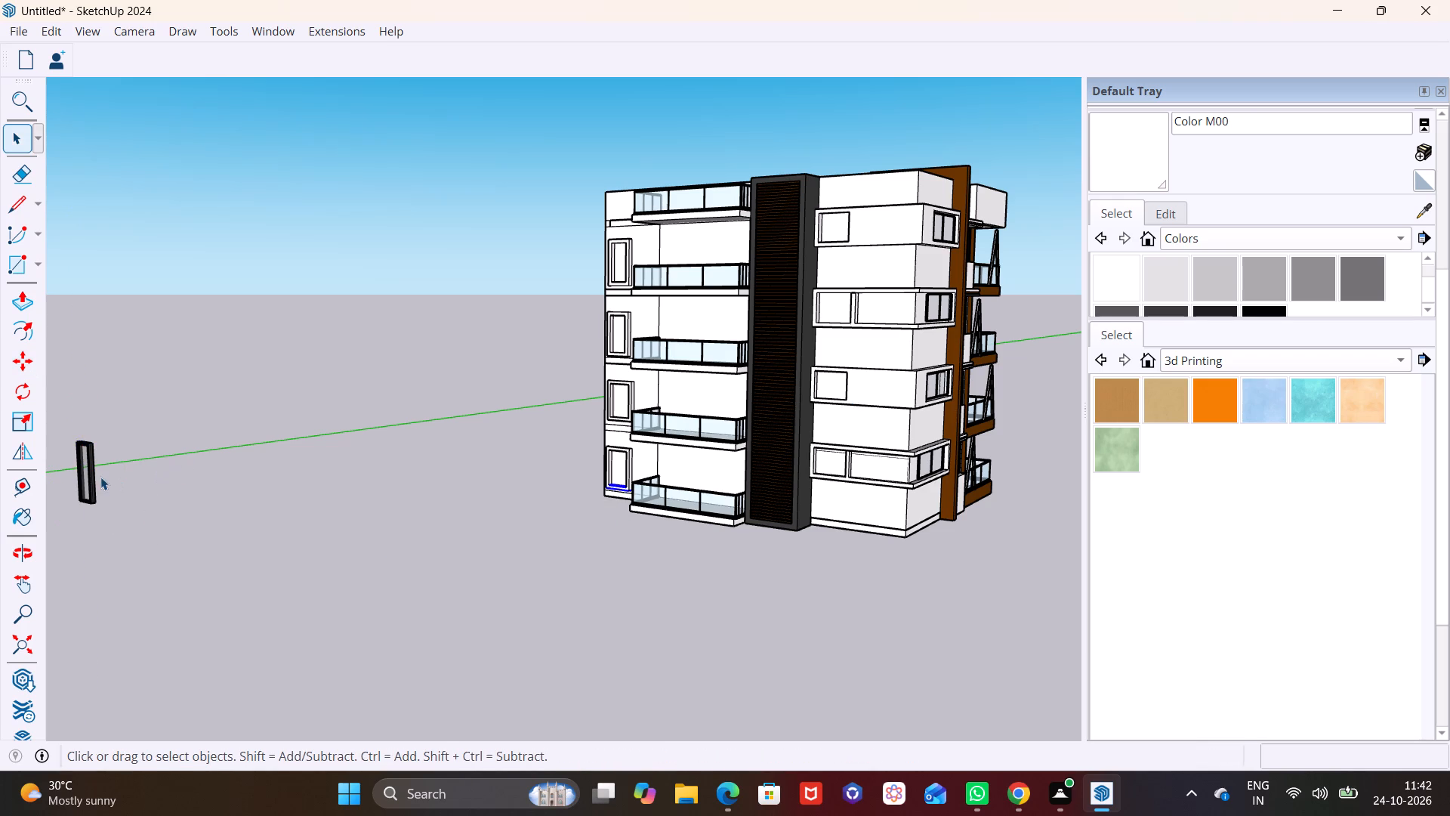
# Copy the rotated glass window 79' 3" to the building's base corner, beside the lowest projecting frame.
pyautogui.click(94, 477)
pyautogui.press('m')
pyautogui.click(94, 505)
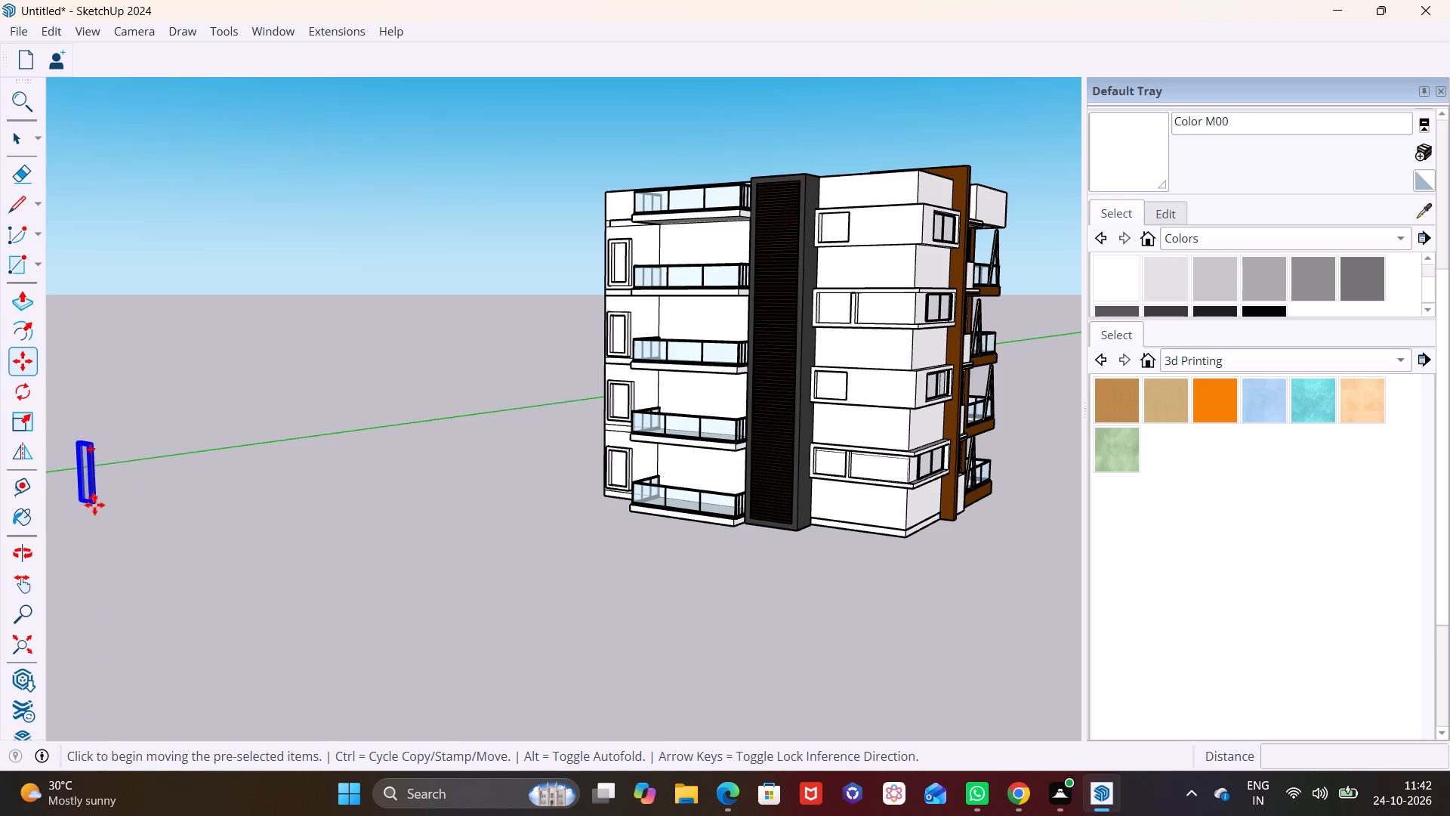
pyautogui.scroll(9, 580, 471)
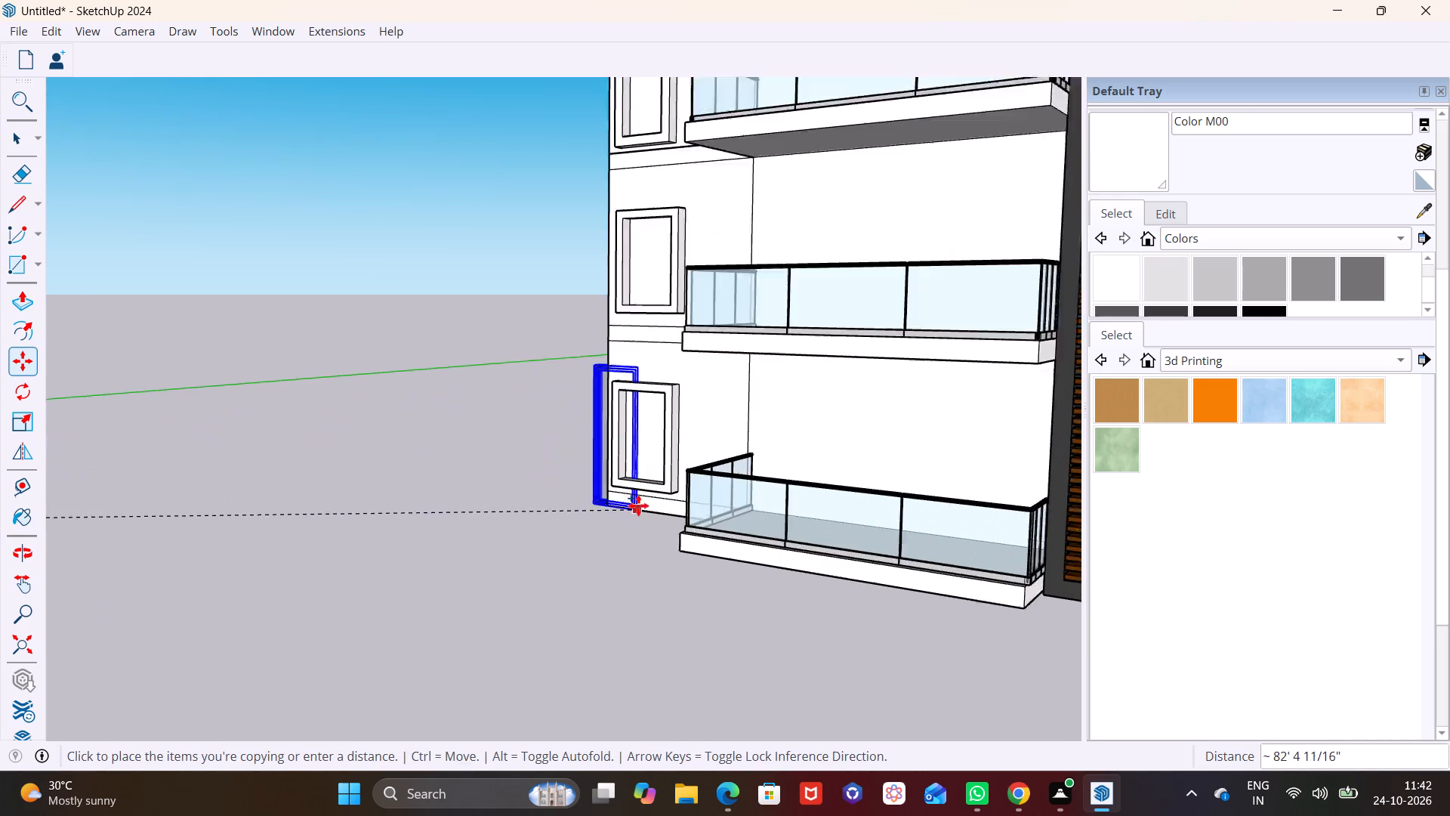
pyautogui.scroll(4, 638, 505)
pyautogui.scroll(-3, 665, 489)
pyautogui.click(600, 563)
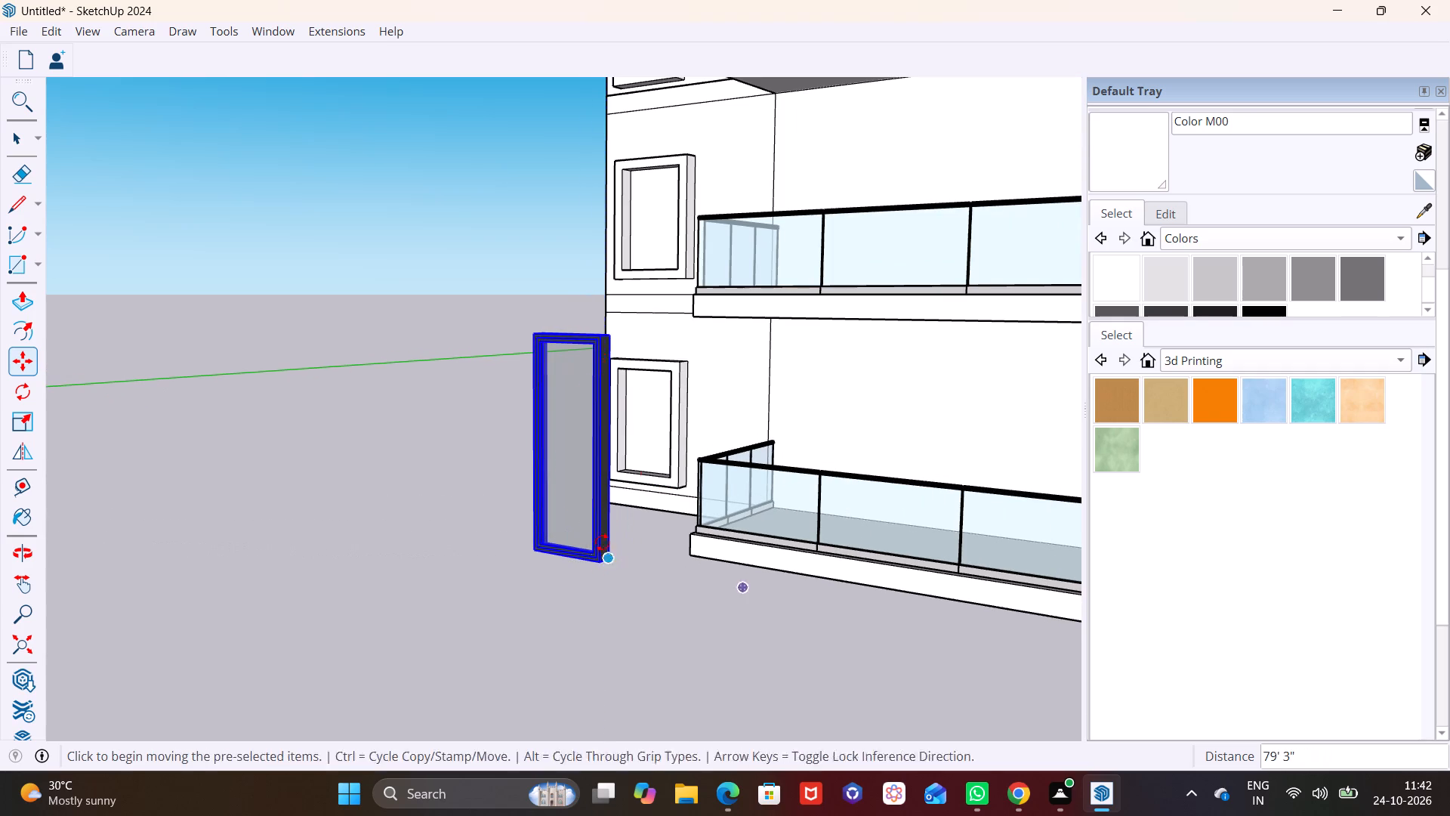
# Resize the copied glass window by scaling it uniformly to 0.55 and widening it along the green axis by 1.80.
pyautogui.click(26, 427)
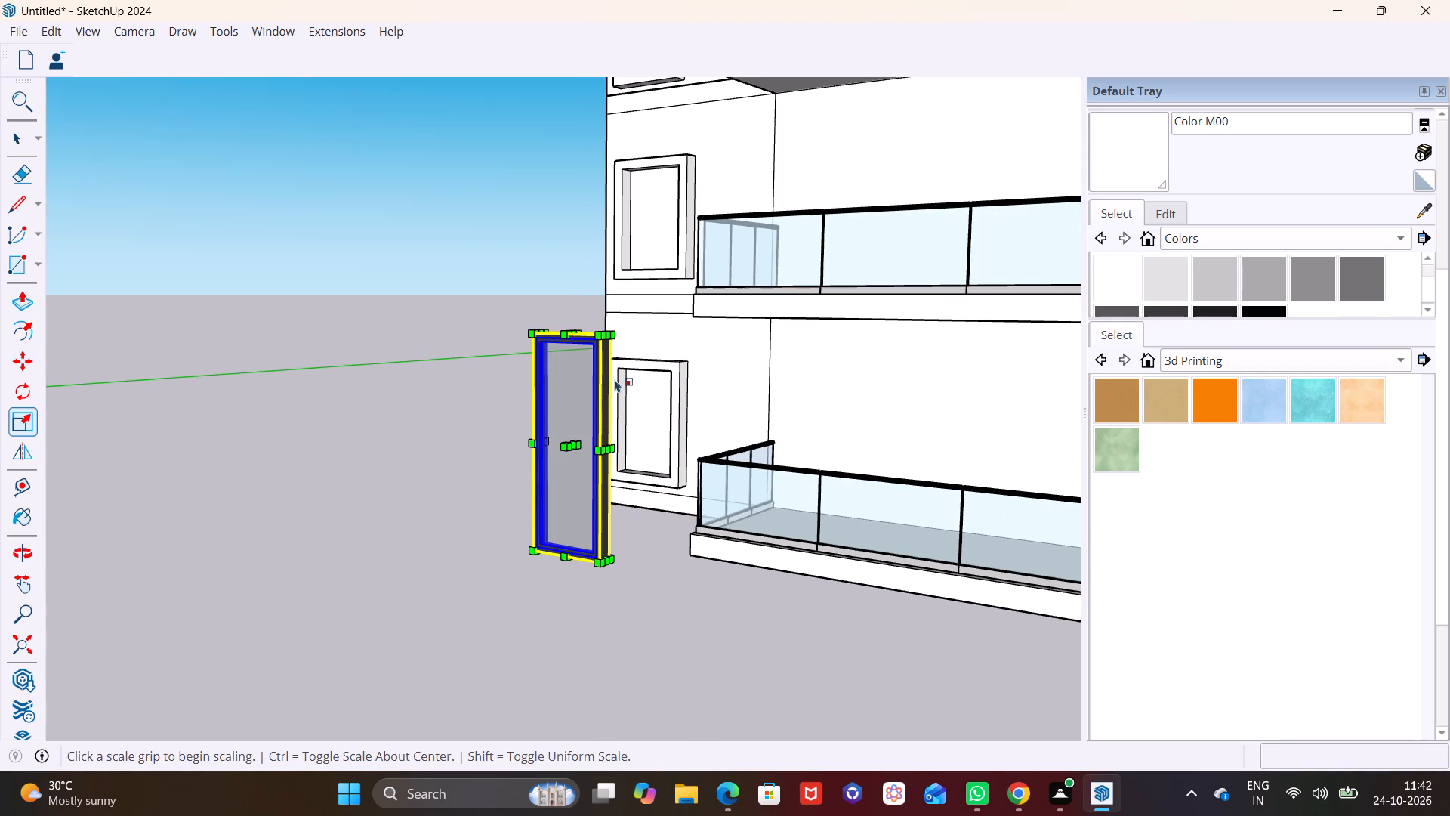
pyautogui.click(602, 339)
pyautogui.click(594, 440)
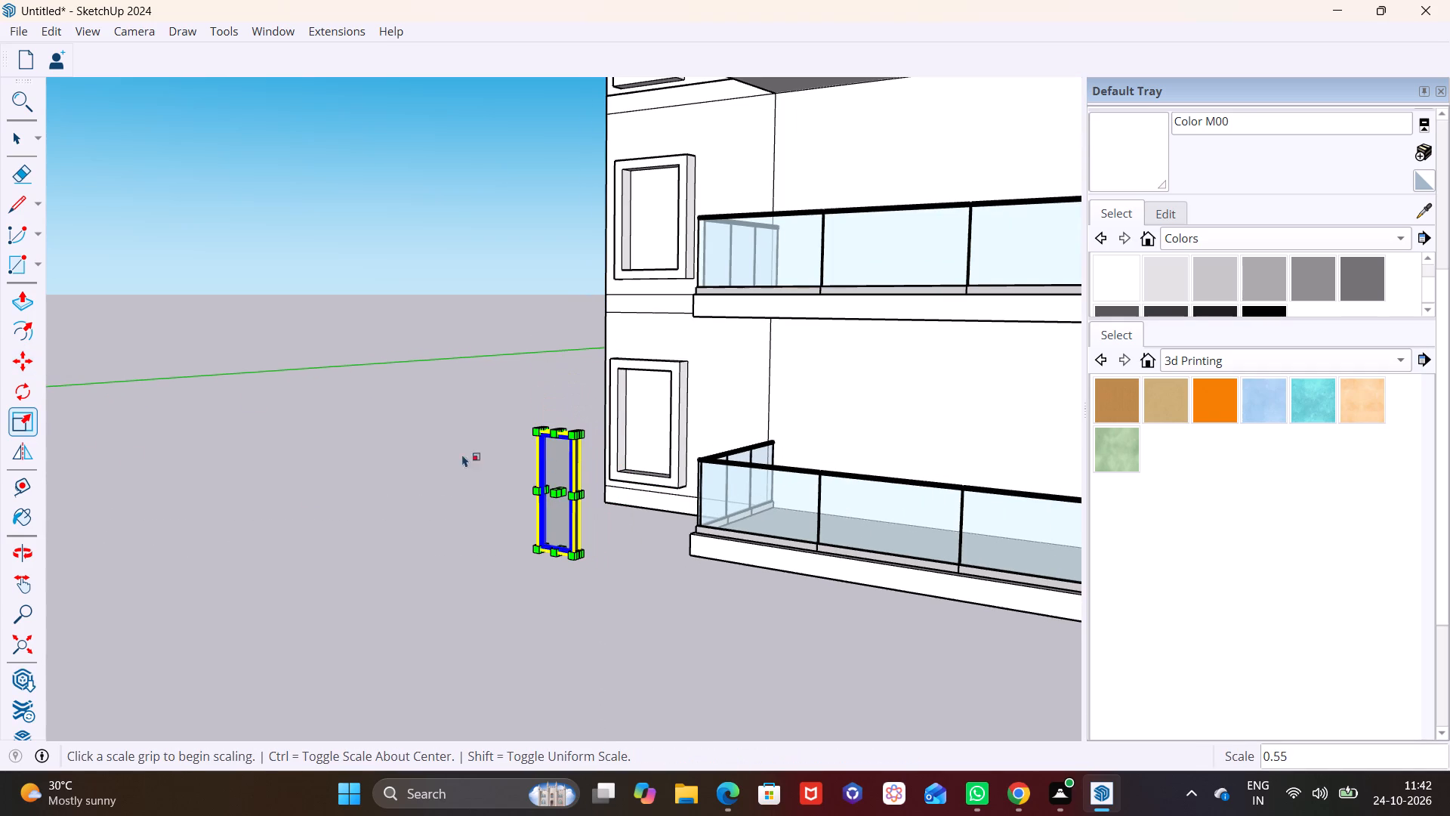
pyautogui.click(582, 493)
pyautogui.click(606, 496)
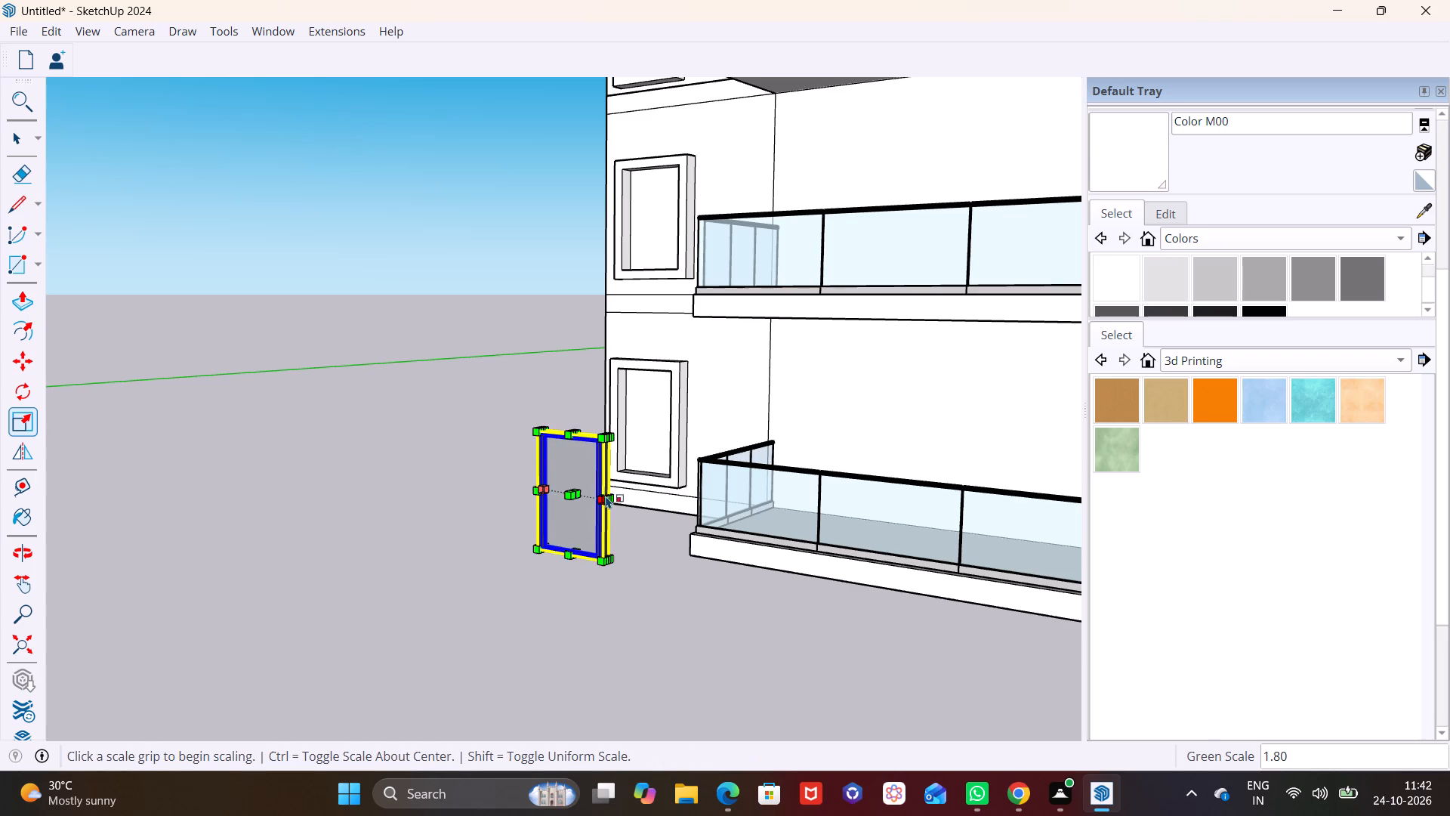
# Move the resized glass window about 14' 7" from beside the balcony to the lowest projecting frame.
pyautogui.scroll(-3, 612, 487)
pyautogui.moveTo(736, 521); pyautogui.dragTo(1016, 510, button='middle')
pyautogui.scroll(3, 757, 508)
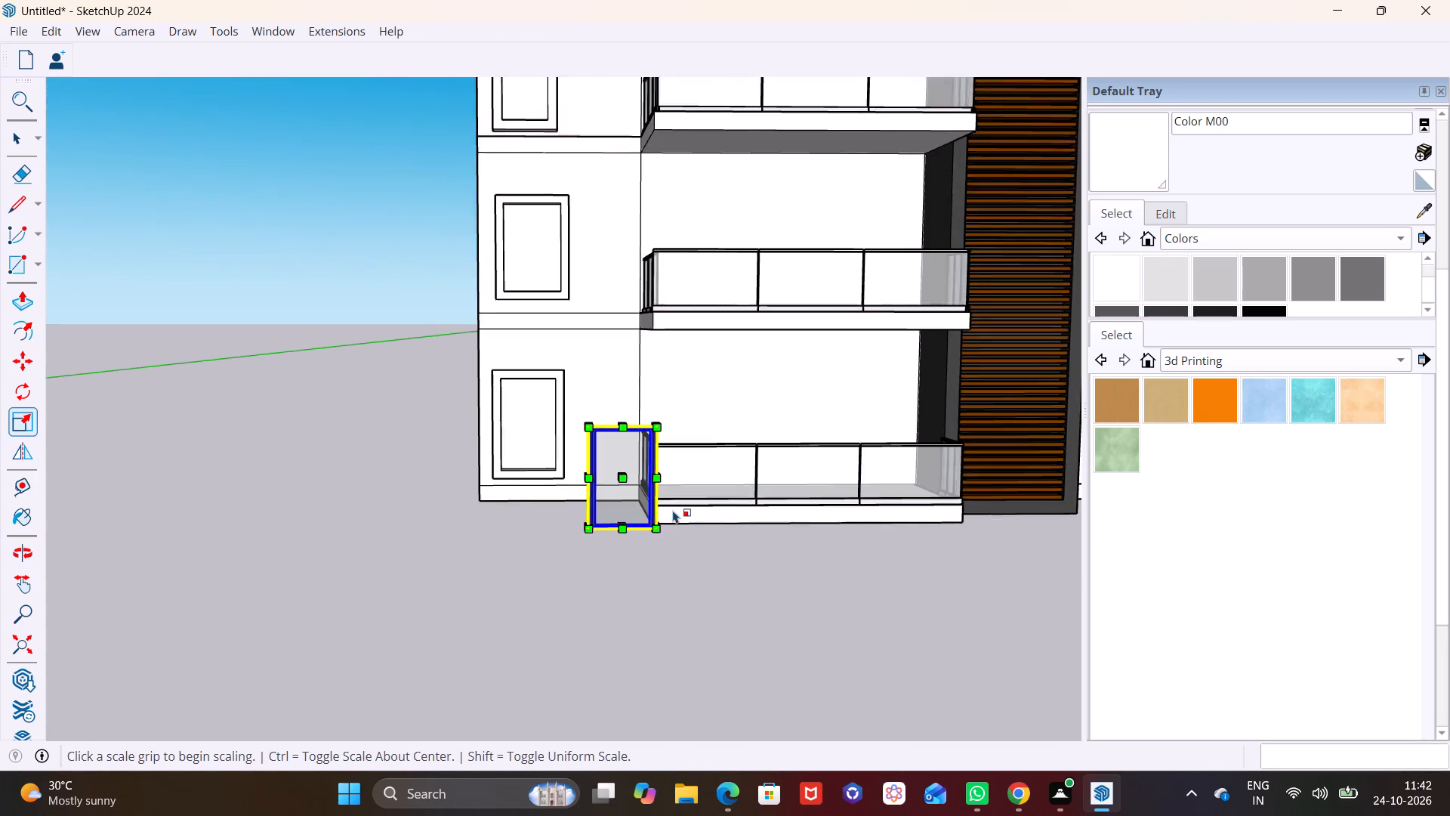
pyautogui.scroll(3, 673, 510)
pyautogui.press('m')
pyautogui.moveTo(631, 527); pyautogui.dragTo(970, 571, button='middle')
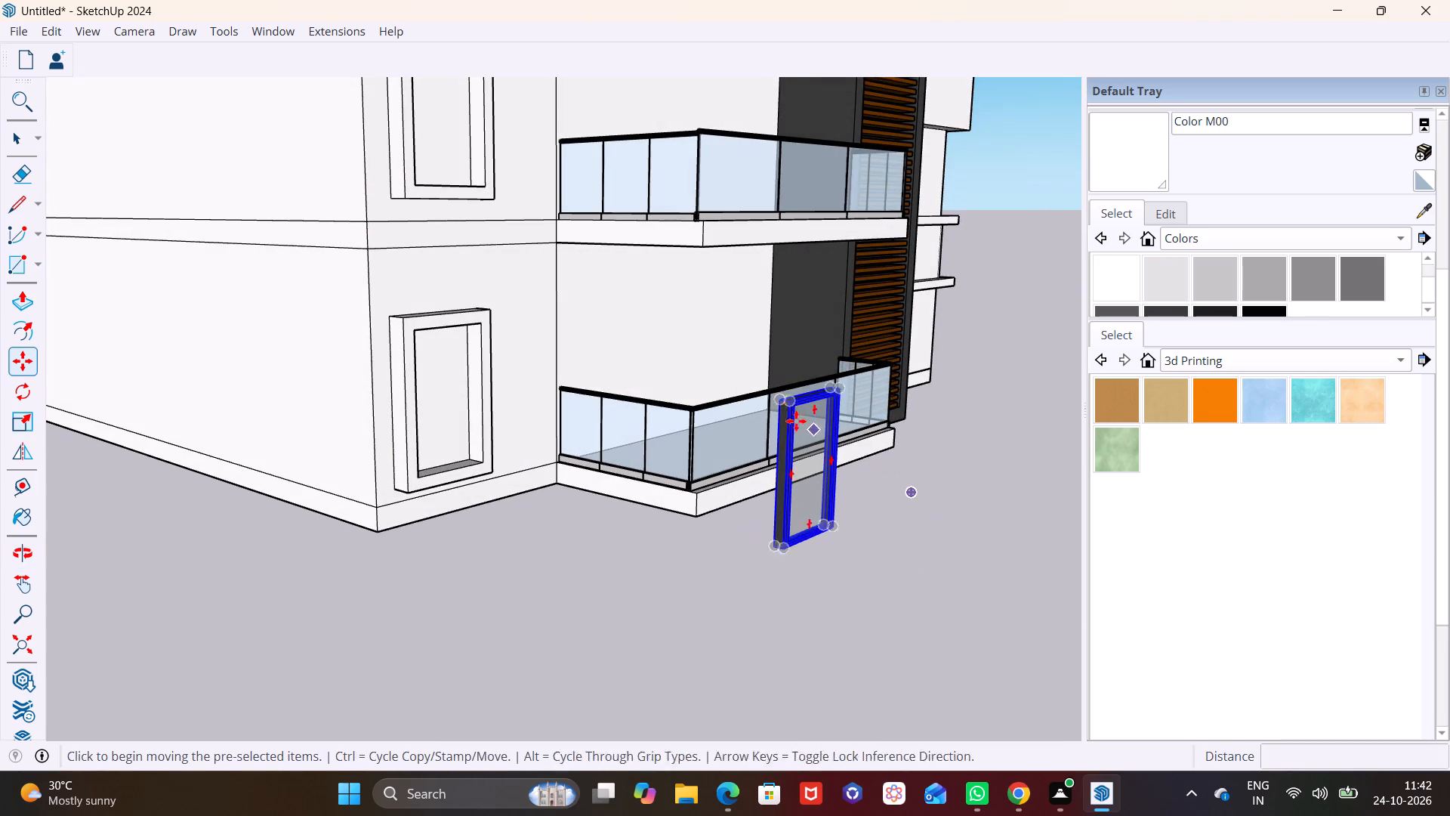
pyautogui.click(787, 407)
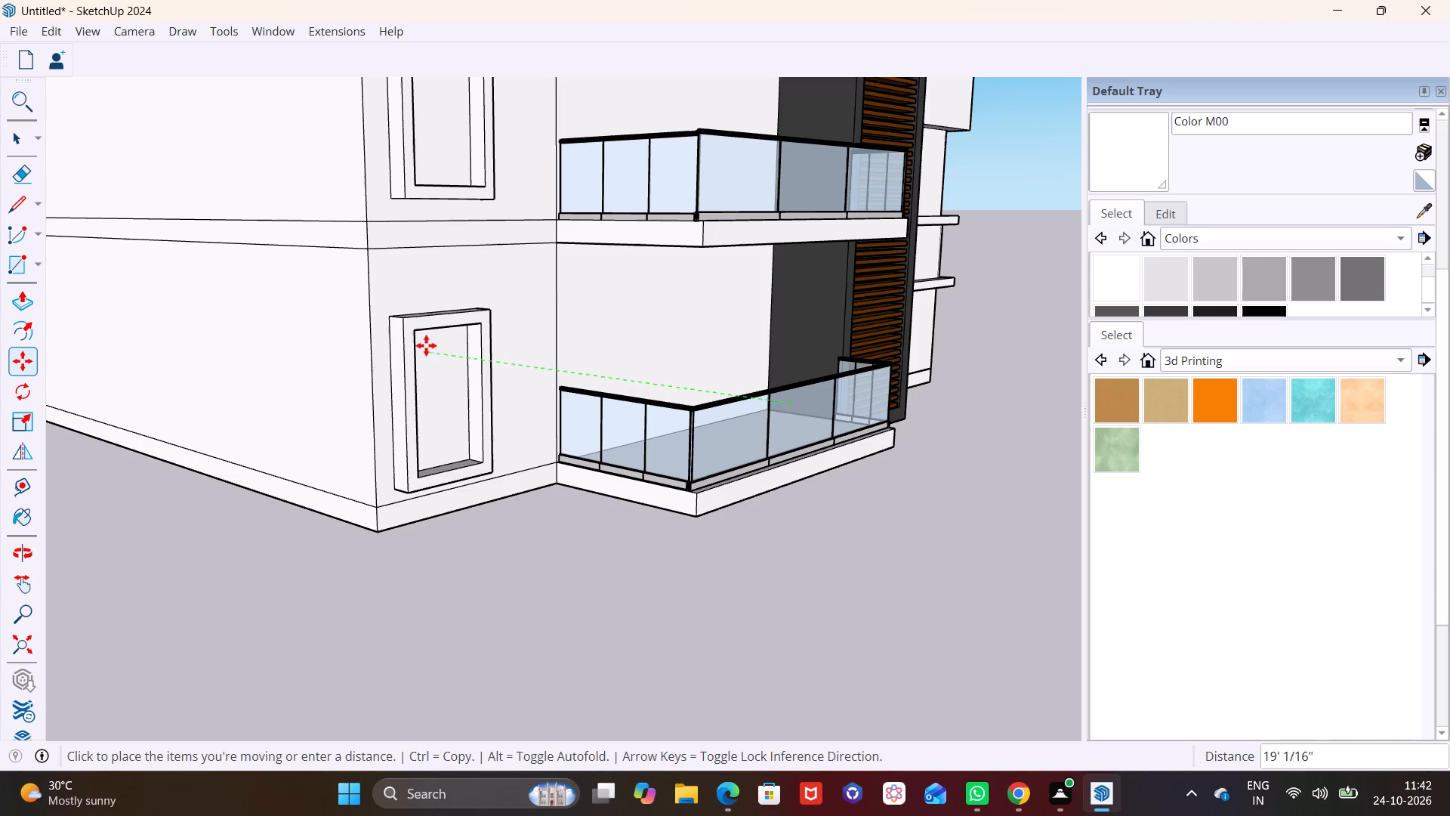
pyautogui.click(452, 371)
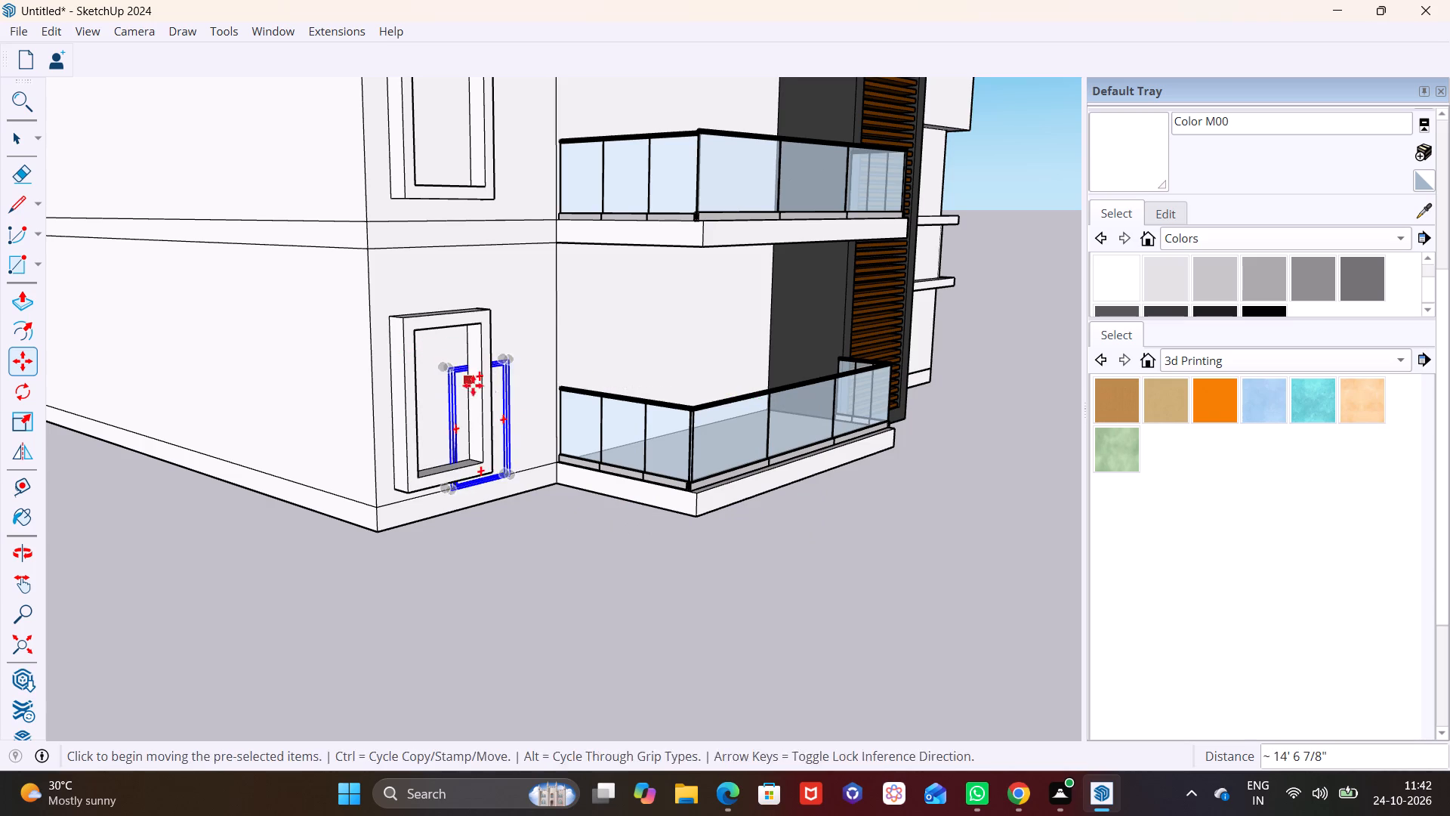
# Move the glass window by its upper corner into the lowest frame's opening, against the opening's balcony-side edge.
pyautogui.moveTo(538, 431); pyautogui.dragTo(397, 420, button='middle')
pyautogui.scroll(9, 284, 376)
pyautogui.moveTo(306, 397); pyautogui.dragTo(595, 478, button='middle')
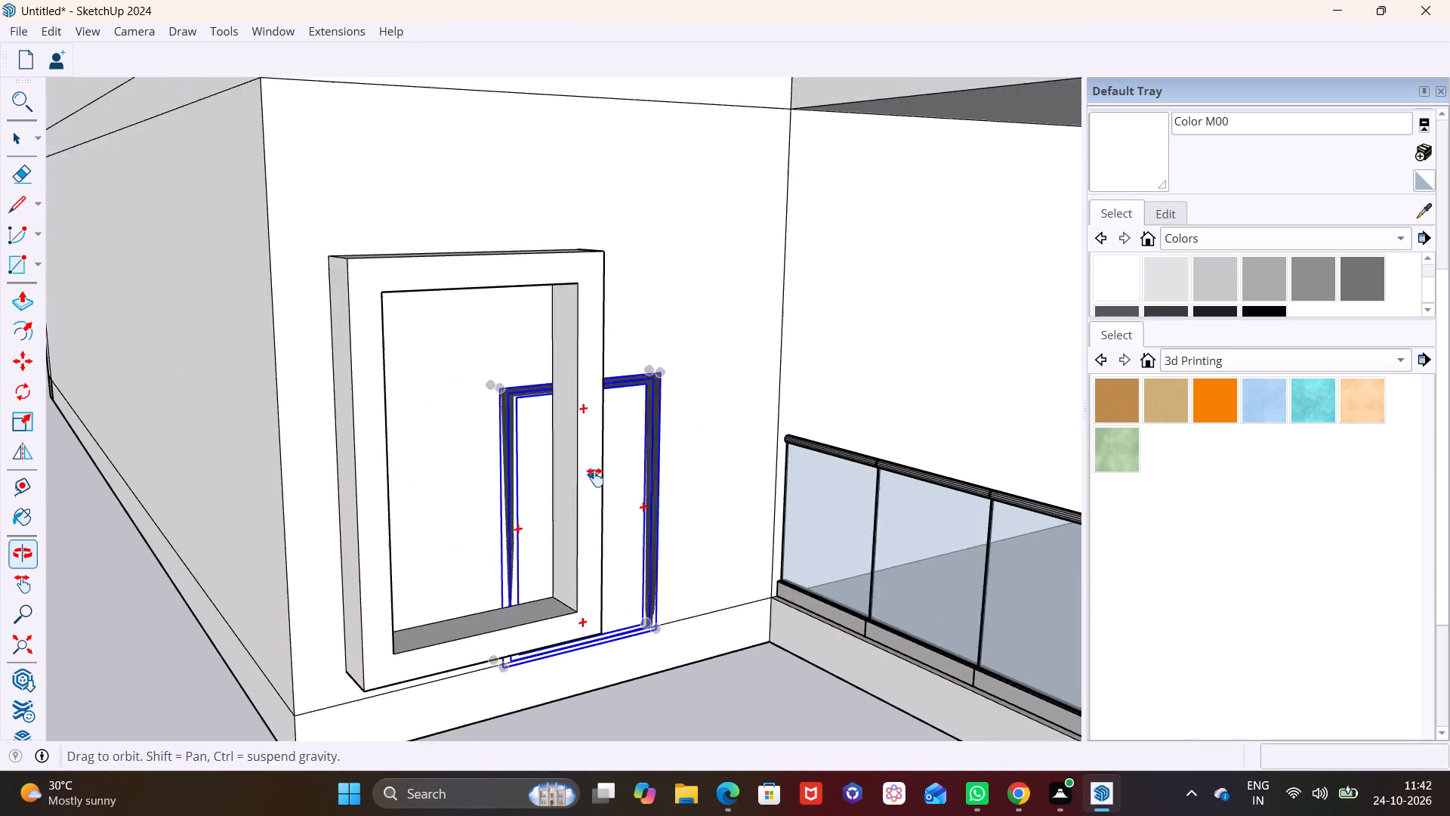
pyautogui.moveTo(595, 478); pyautogui.dragTo(612, 487, button='middle')
pyautogui.moveTo(585, 475); pyautogui.dragTo(56, 496, button='middle')
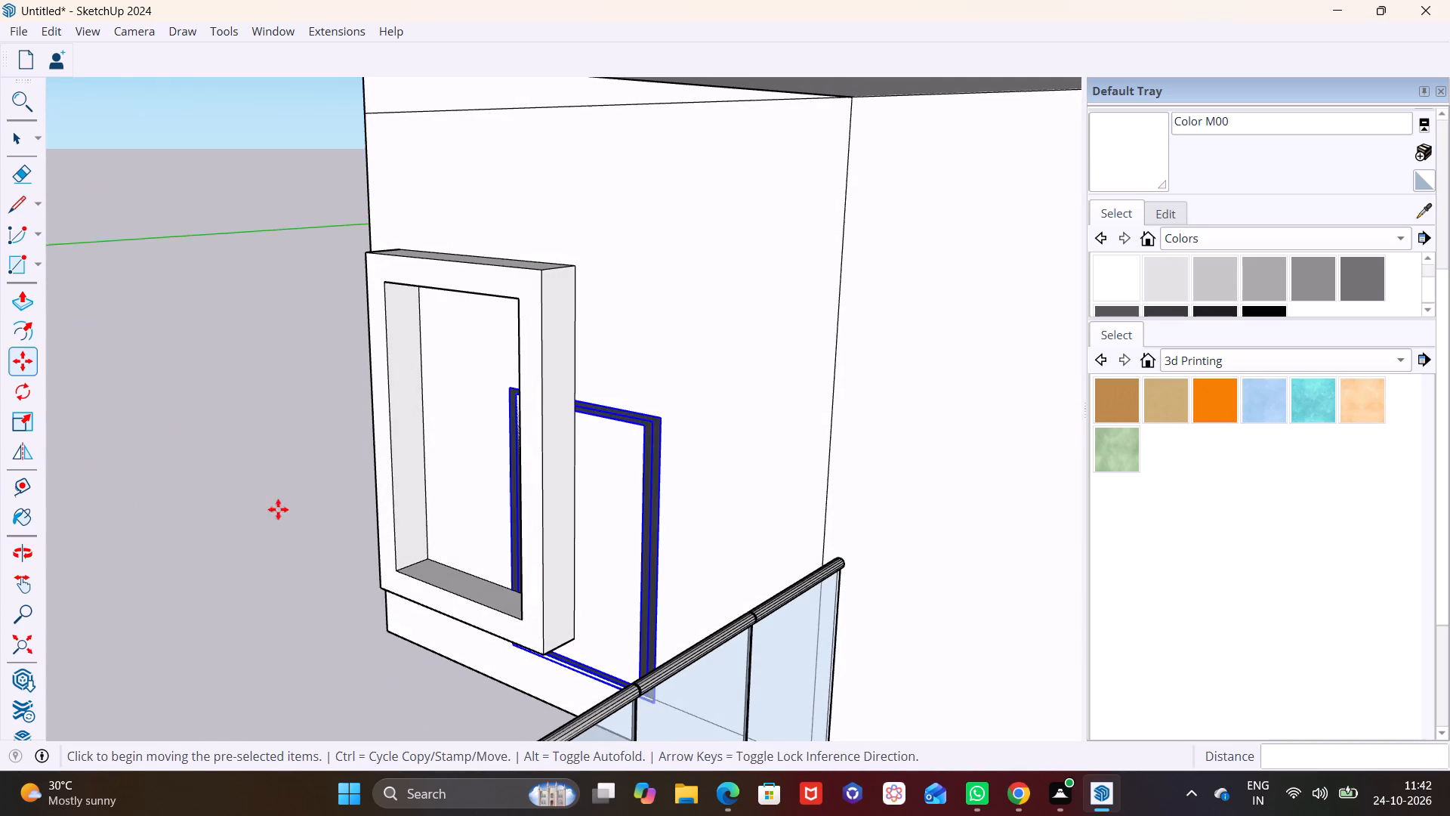
pyautogui.click(661, 422)
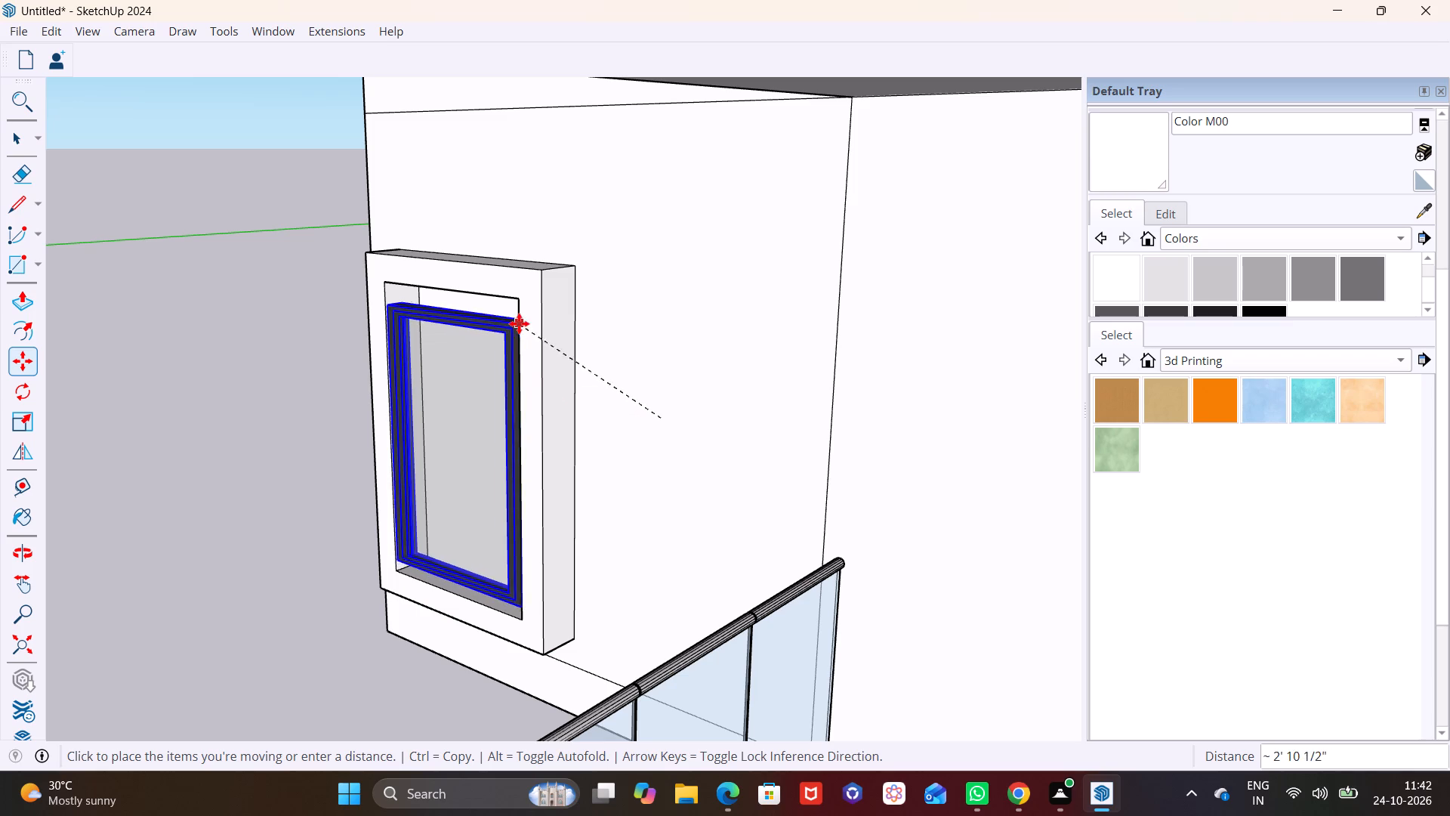
pyautogui.click(519, 315)
pyautogui.moveTo(533, 431); pyautogui.dragTo(737, 387, button='middle')
pyautogui.press('space')
pyautogui.click(720, 409)
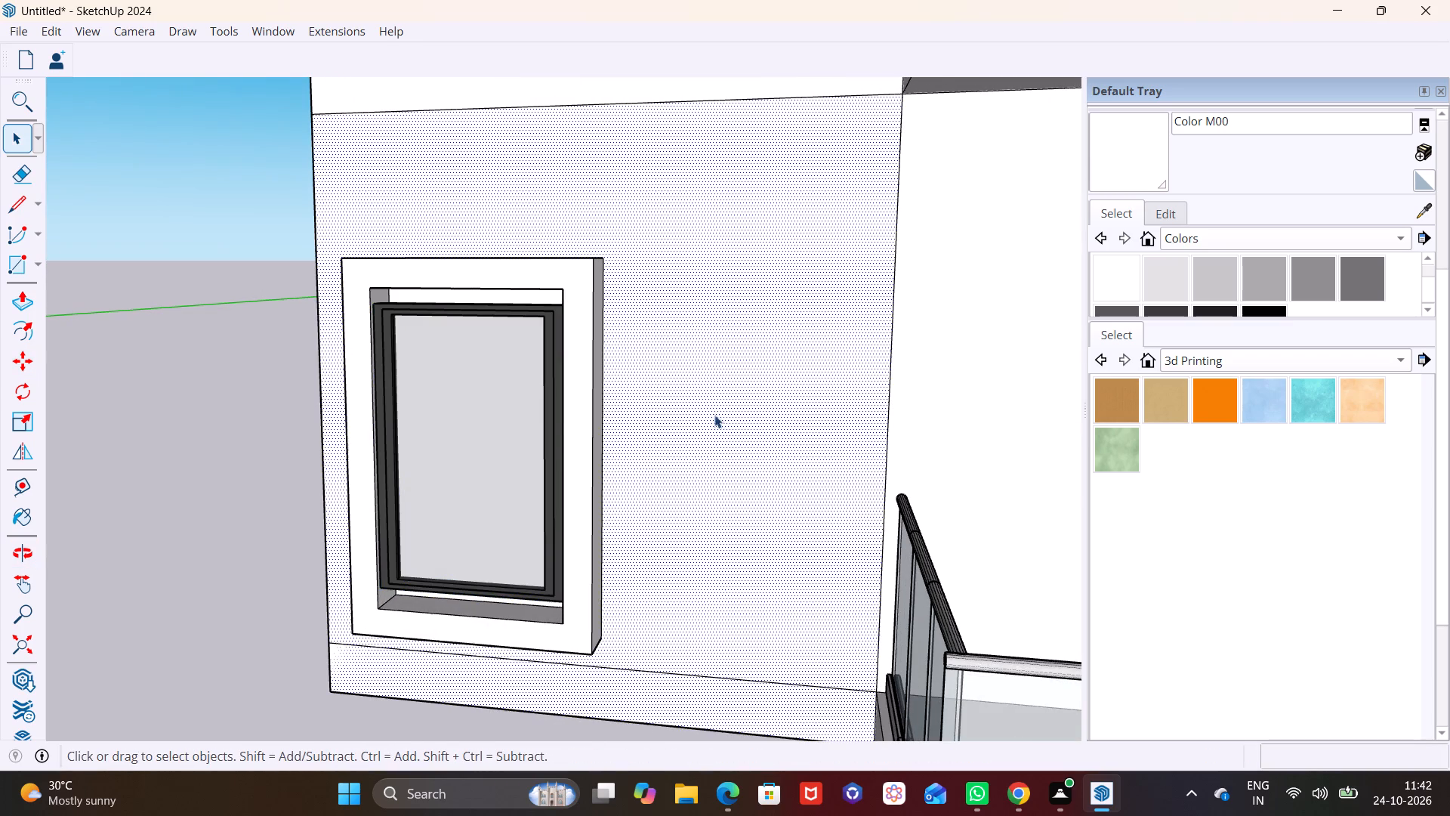
# Shift the glass window about 5 1/8" along the green axis within the lowest frame's opening.
pyautogui.moveTo(517, 438); pyautogui.dragTo(403, 448, button='middle')
pyautogui.scroll(-1, 430, 417)
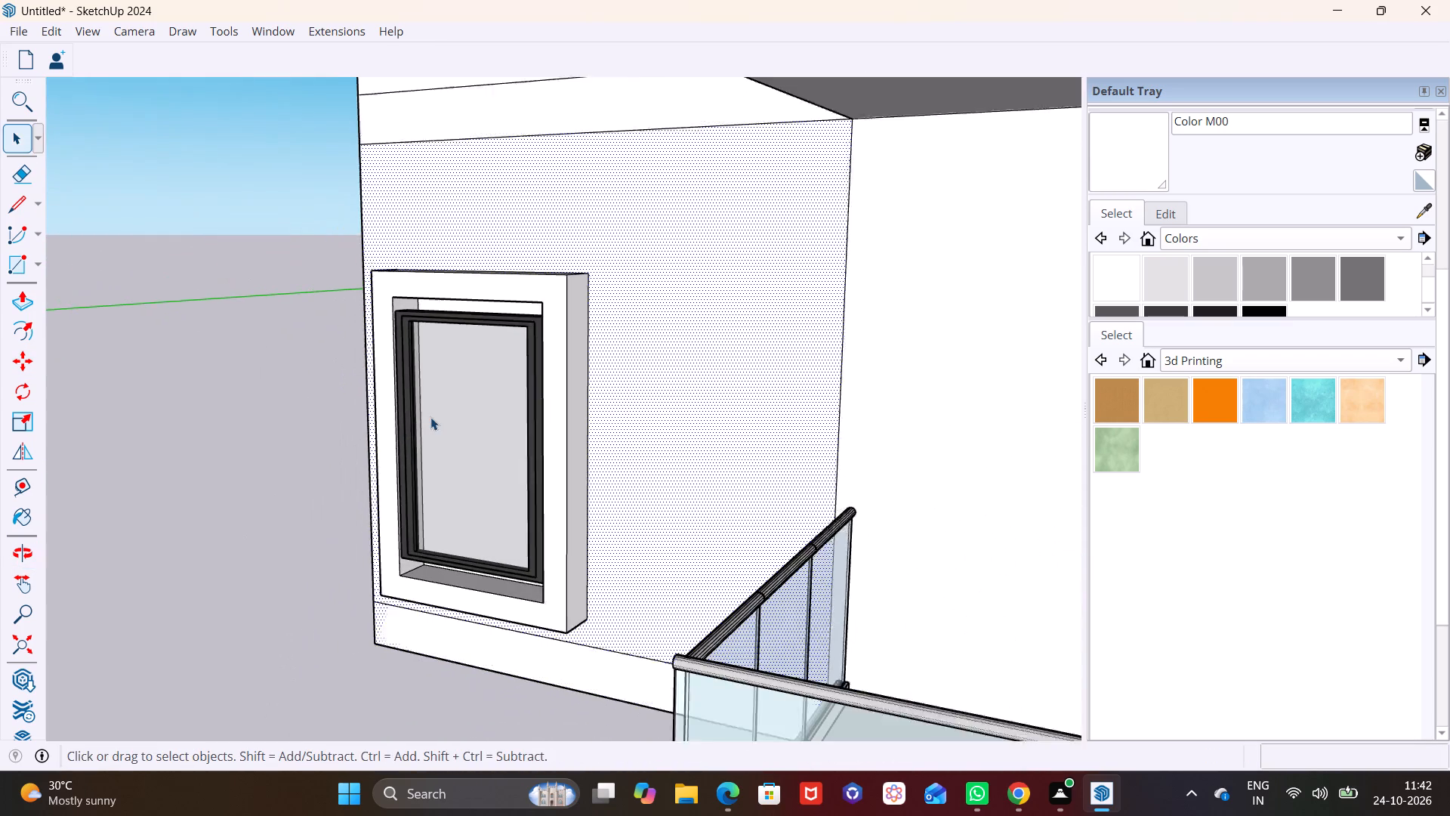
pyautogui.scroll(-1, 430, 417)
pyautogui.moveTo(422, 369); pyautogui.dragTo(515, 233, button='middle')
pyautogui.scroll(4, 456, 589)
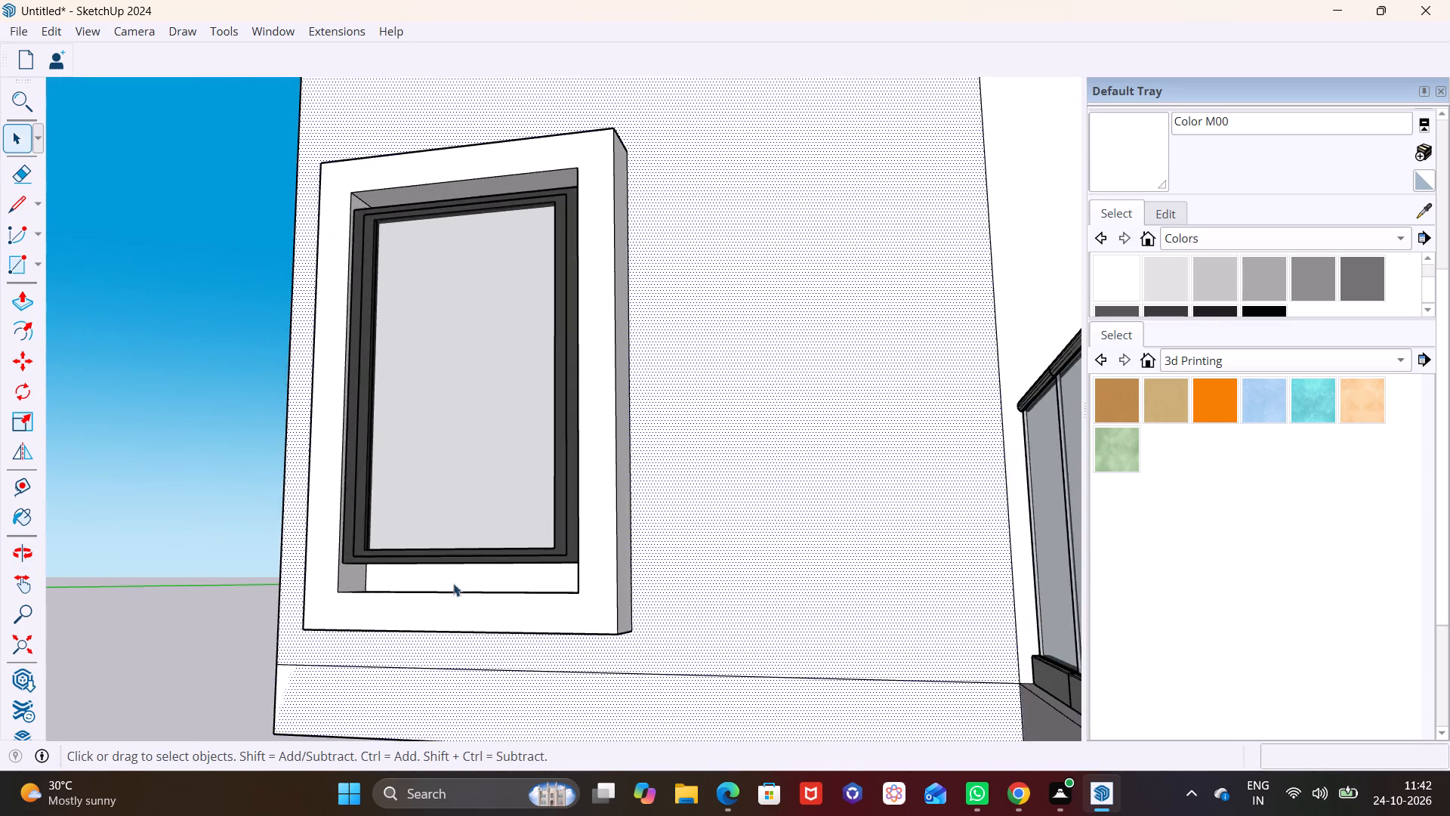
pyautogui.keyDown('shift'); pyautogui.moveTo(460, 583); pyautogui.dragTo(523, 400, button='middle'); pyautogui.keyUp('shift')
pyautogui.moveTo(496, 354); pyautogui.dragTo(538, 271, button='middle')
pyautogui.scroll(1, 511, 309)
pyautogui.moveTo(538, 372); pyautogui.dragTo(538, 573, button='middle')
pyautogui.scroll(-2, 555, 351)
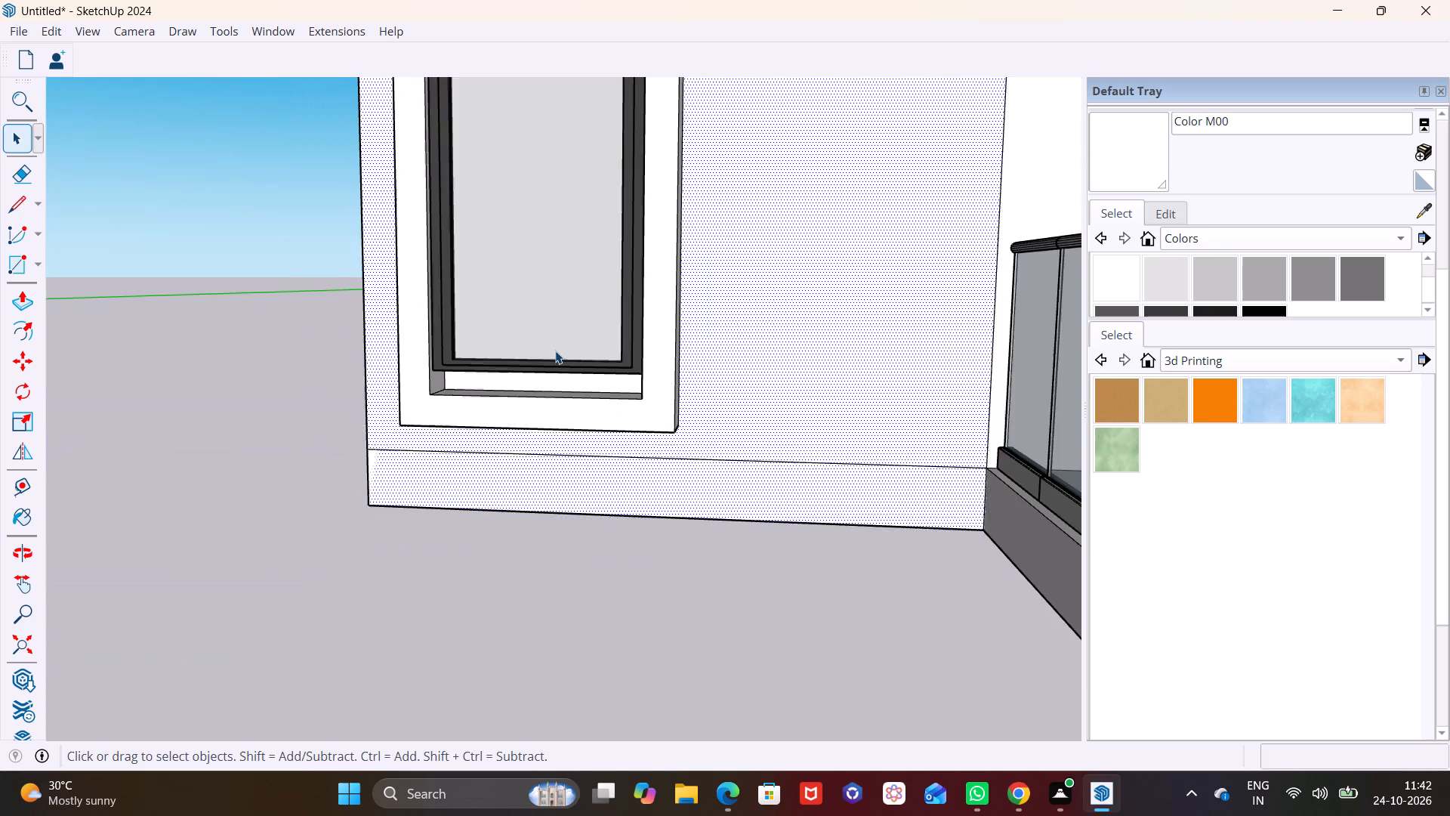
pyautogui.scroll(-5, 555, 351)
pyautogui.keyDown('shift'); pyautogui.moveTo(582, 299); pyautogui.dragTo(401, 579, button='middle'); pyautogui.keyUp('shift')
pyautogui.moveTo(363, 456); pyautogui.dragTo(322, 524, button='middle')
pyautogui.scroll(6, 337, 385)
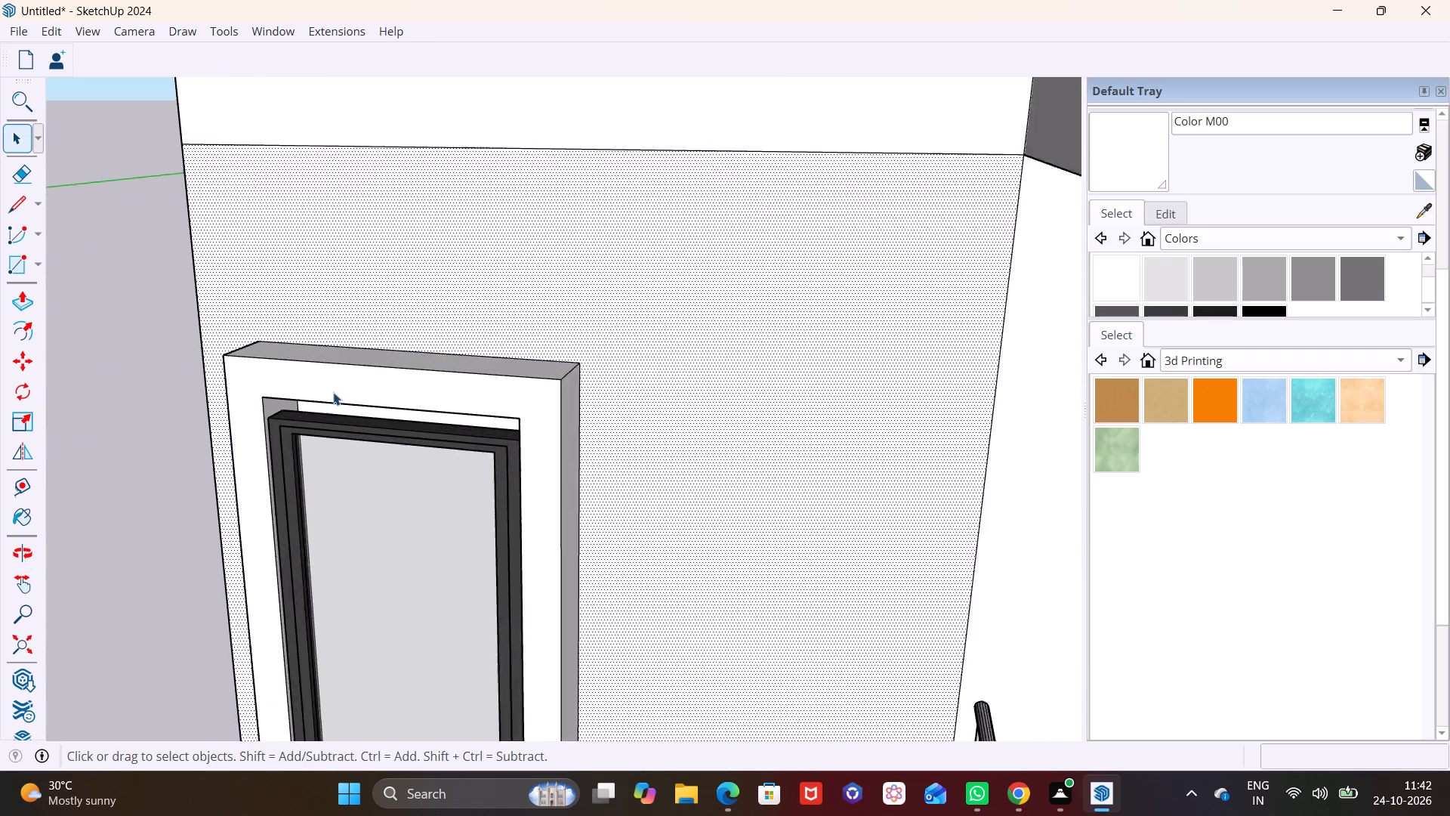
pyautogui.scroll(4, 333, 392)
pyautogui.moveTo(420, 539); pyautogui.dragTo(332, 539, button='middle')
pyautogui.scroll(3, 349, 427)
pyautogui.click(349, 428)
pyautogui.press('m')
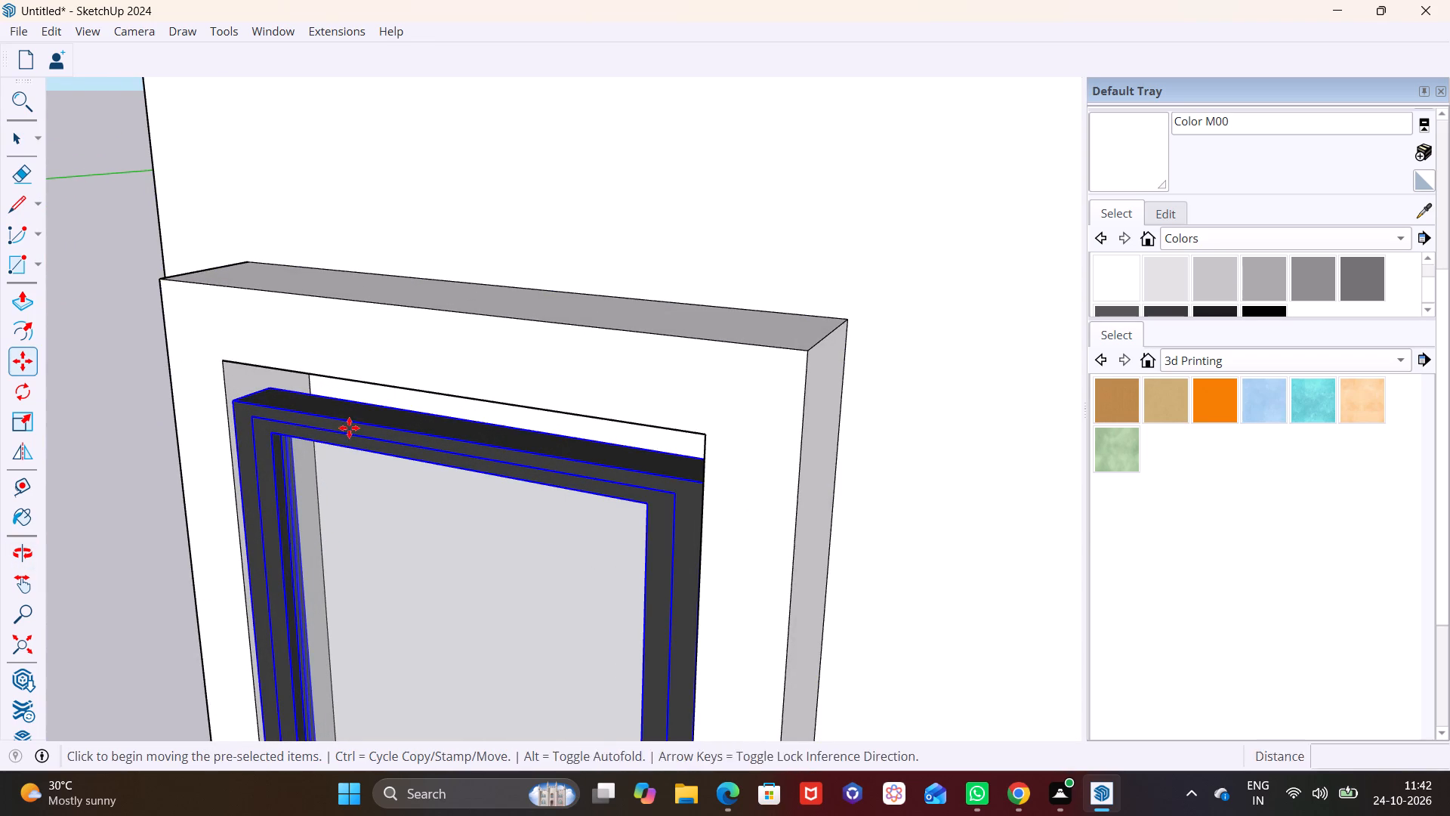
pyautogui.click(266, 385)
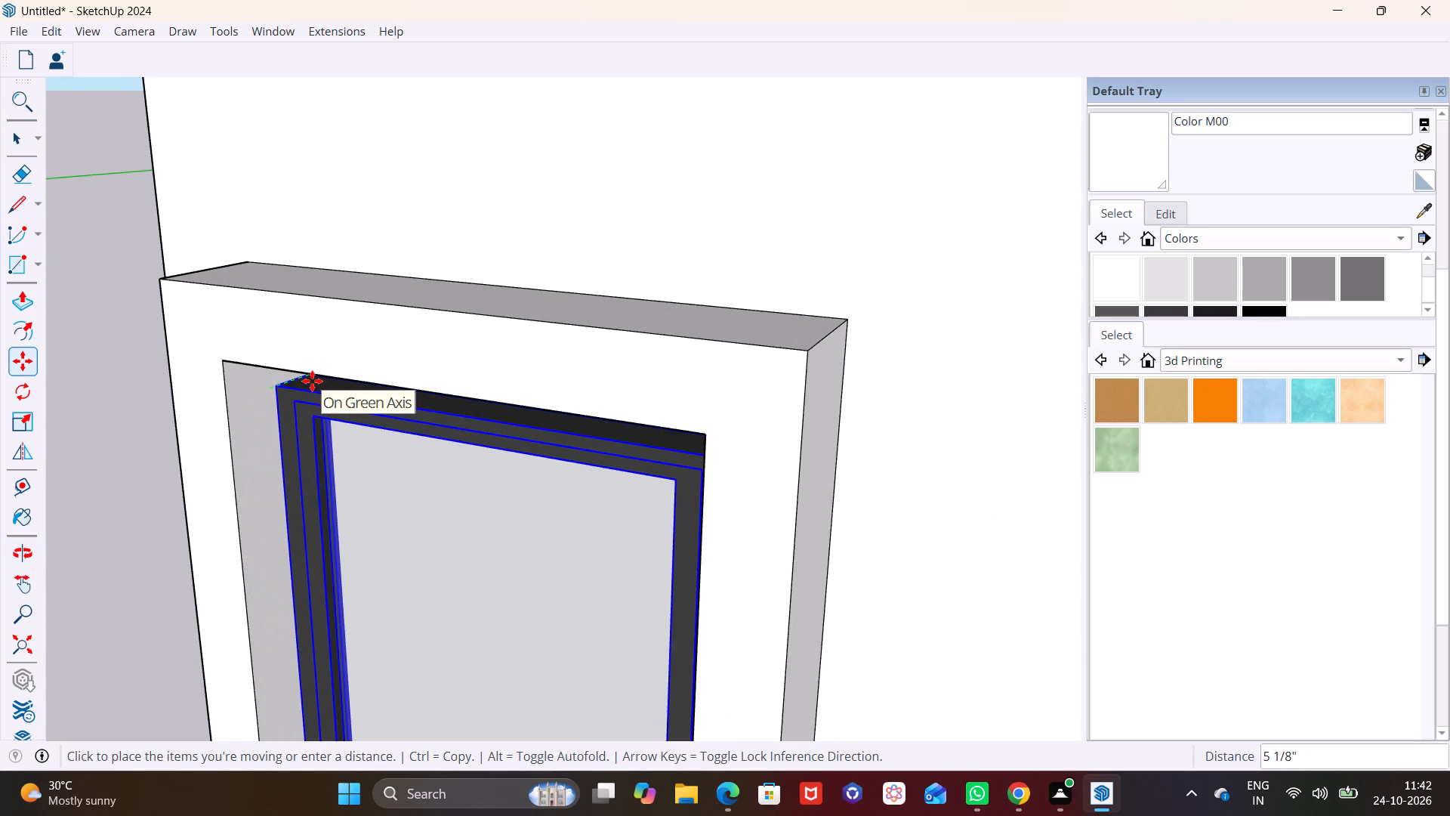
pyautogui.click(312, 381)
# Scale the glass window upward so its top edge meets the top of the frame opening.
pyautogui.moveTo(404, 457); pyautogui.dragTo(538, 360, button='middle')
pyautogui.scroll(-6, 463, 447)
pyautogui.scroll(-1, 503, 496)
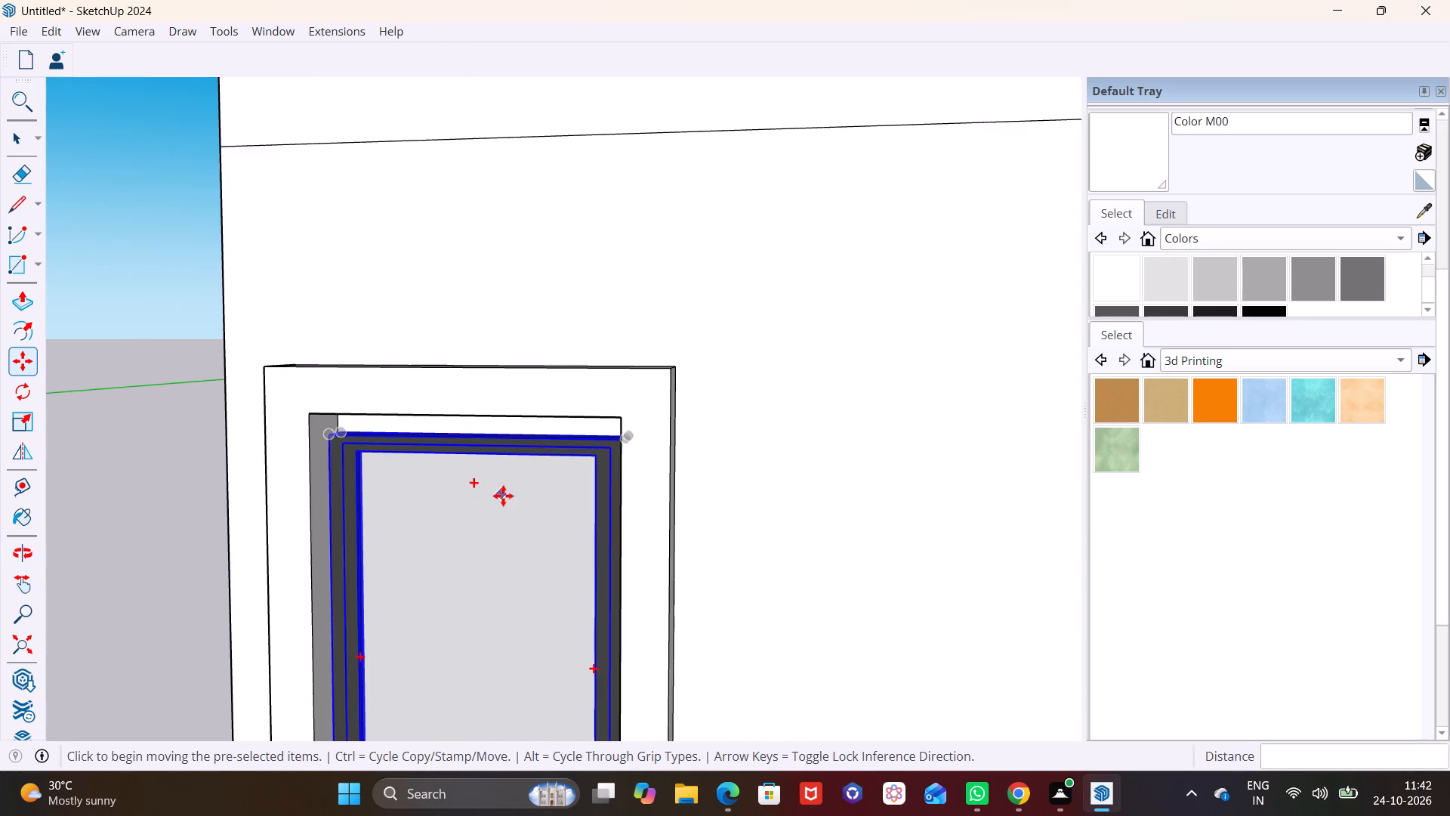
pyautogui.scroll(-2, 503, 496)
pyautogui.keyDown('shift'); pyautogui.moveTo(560, 563); pyautogui.dragTo(627, 356, button='middle'); pyautogui.keyUp('shift')
pyautogui.scroll(-2, 615, 363)
pyautogui.moveTo(616, 397); pyautogui.dragTo(717, 397, button='middle')
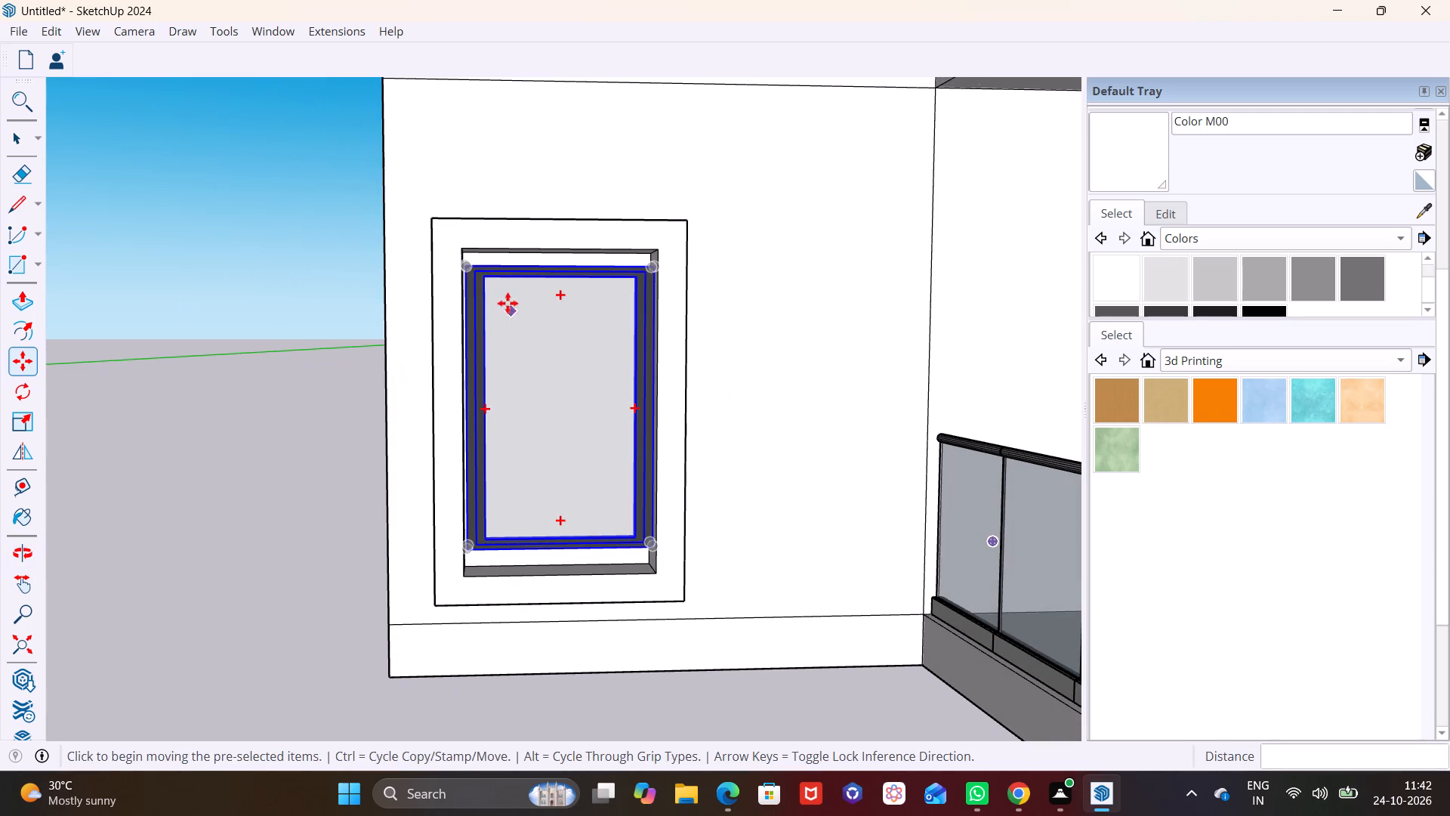
pyautogui.press('space')
pyautogui.click(535, 276)
pyautogui.click(17, 331)
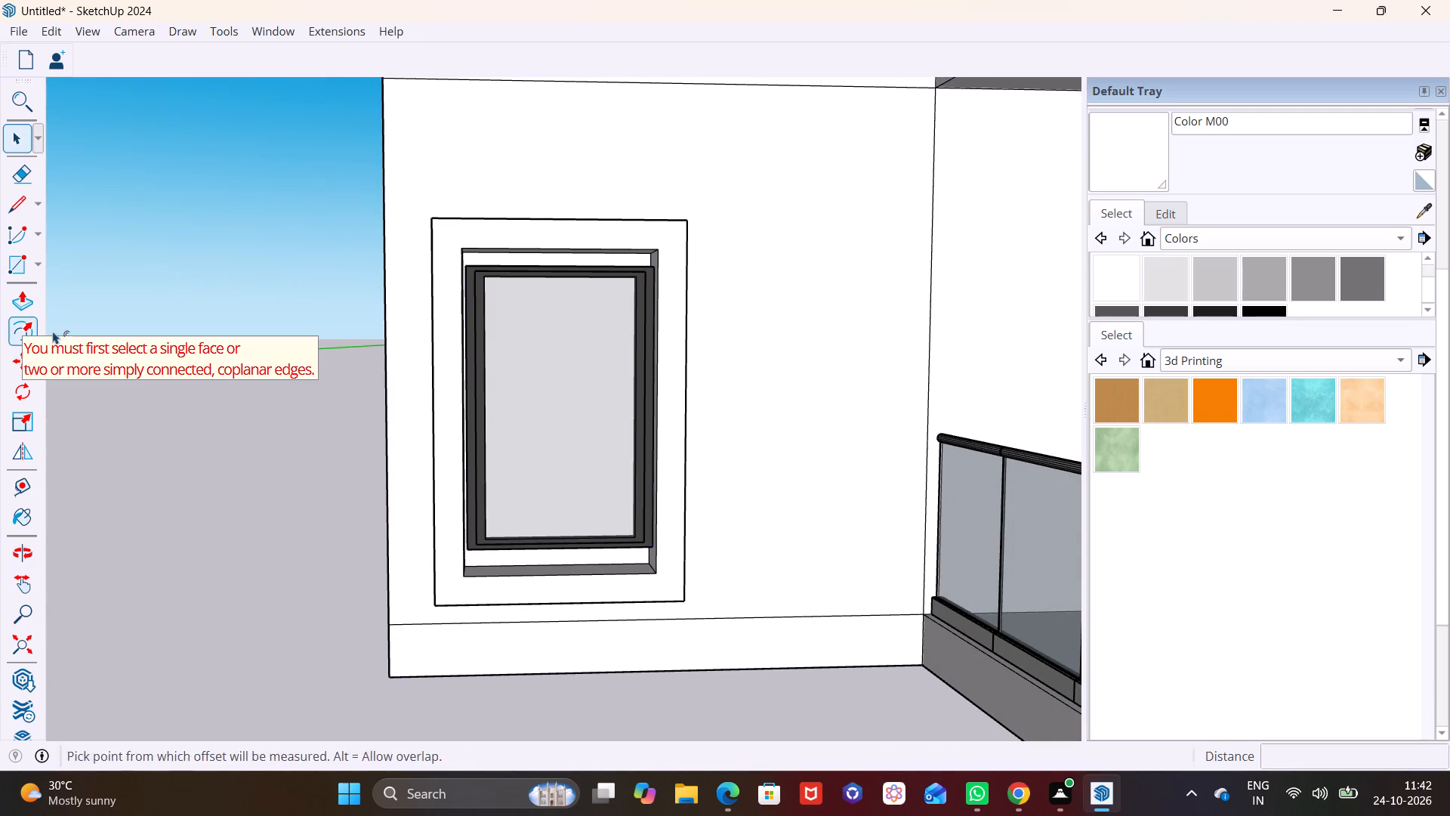
pyautogui.click(21, 419)
pyautogui.press('space')
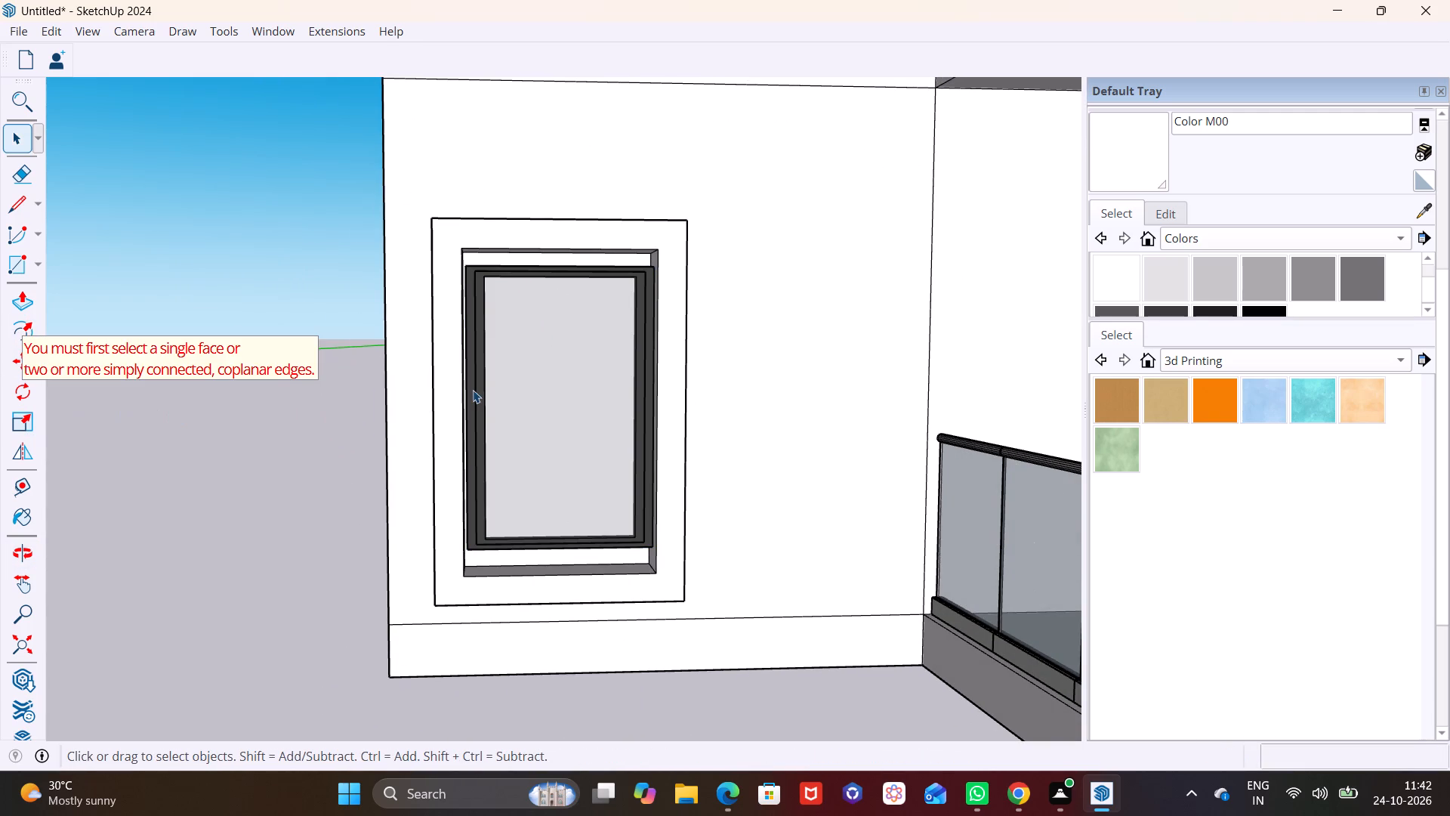
pyautogui.click(473, 390)
pyautogui.click(20, 382)
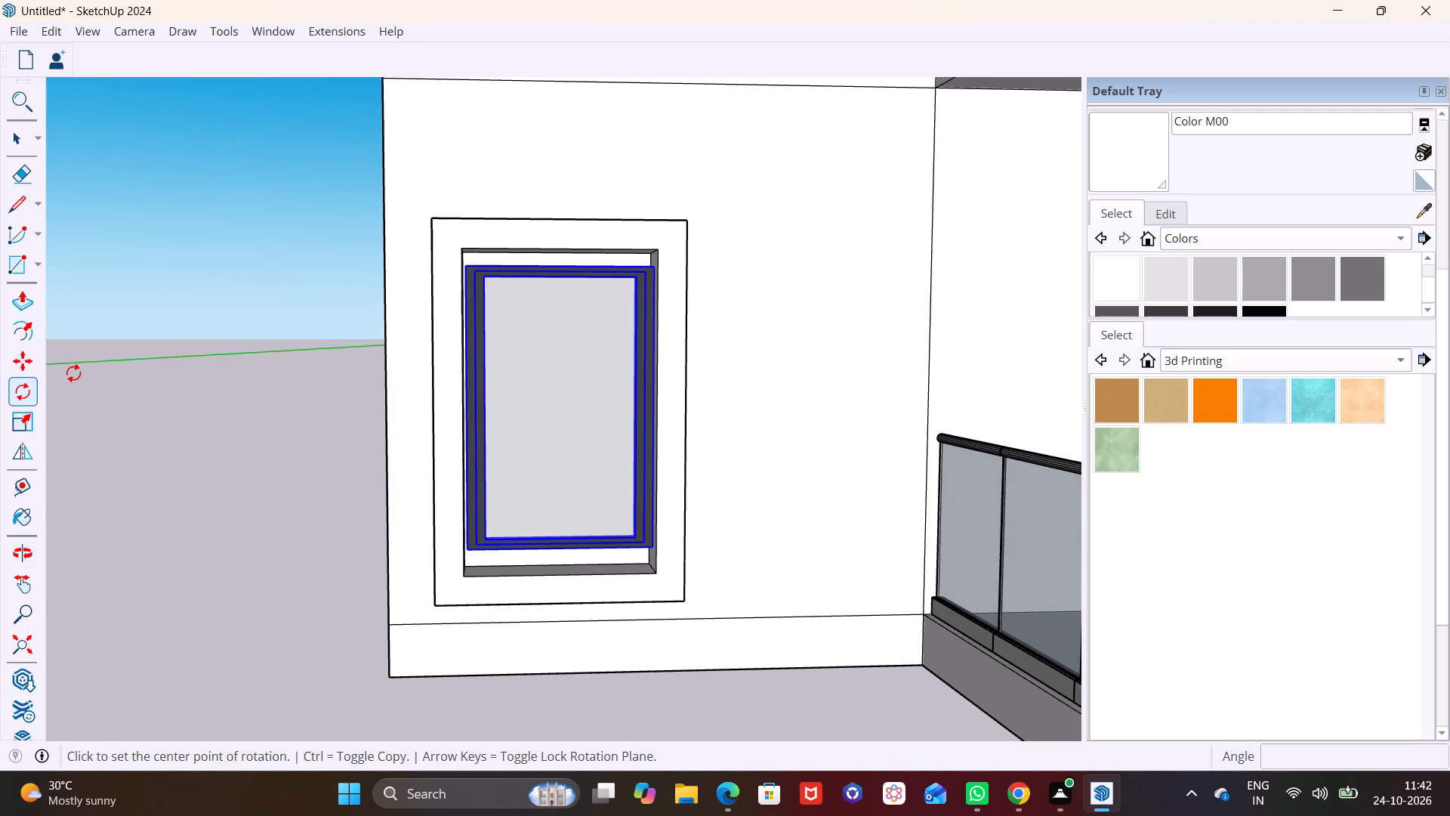
pyautogui.click(25, 419)
pyautogui.moveTo(511, 304); pyautogui.dragTo(379, 393, button='middle')
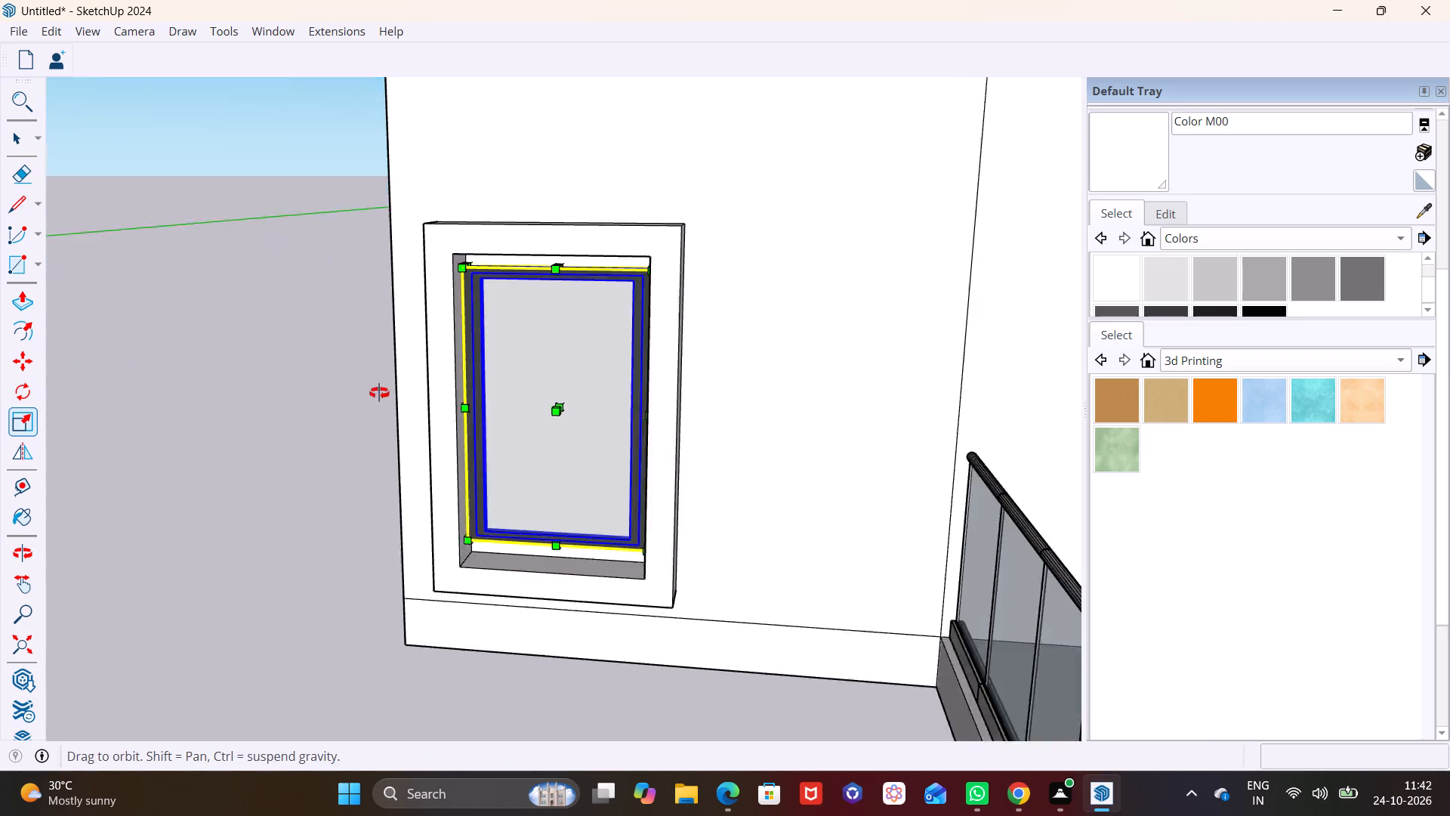
pyautogui.moveTo(379, 393); pyautogui.dragTo(369, 391, button='middle')
pyautogui.scroll(9, 652, 199)
pyautogui.click(499, 304)
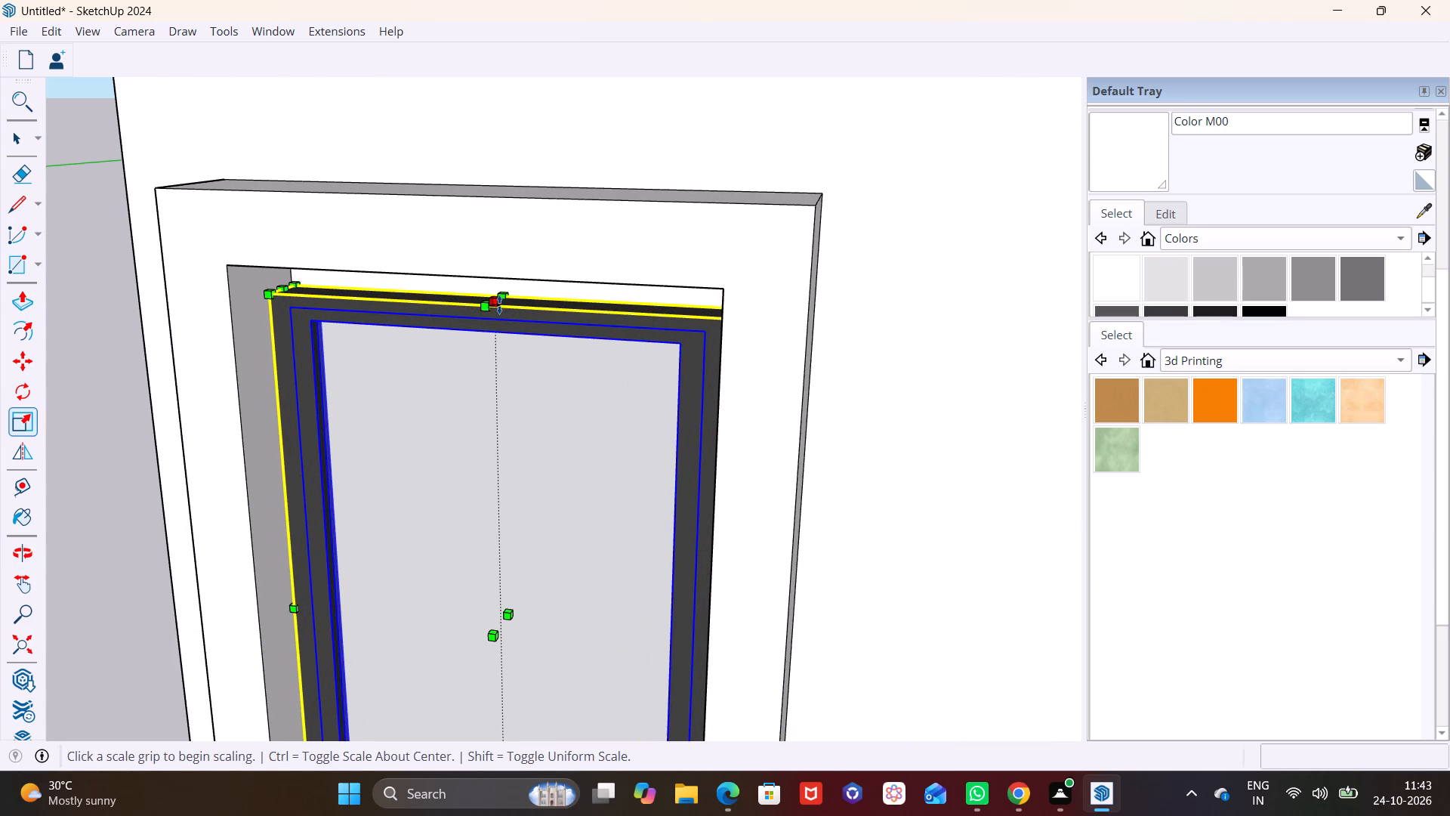
pyautogui.click(498, 276)
# Stretch the glass window's bottom edge down to the bottom of the frame opening, with a blue scale of about 1.07.
pyautogui.scroll(-6, 477, 404)
pyautogui.moveTo(391, 406); pyautogui.dragTo(463, 221, button='middle')
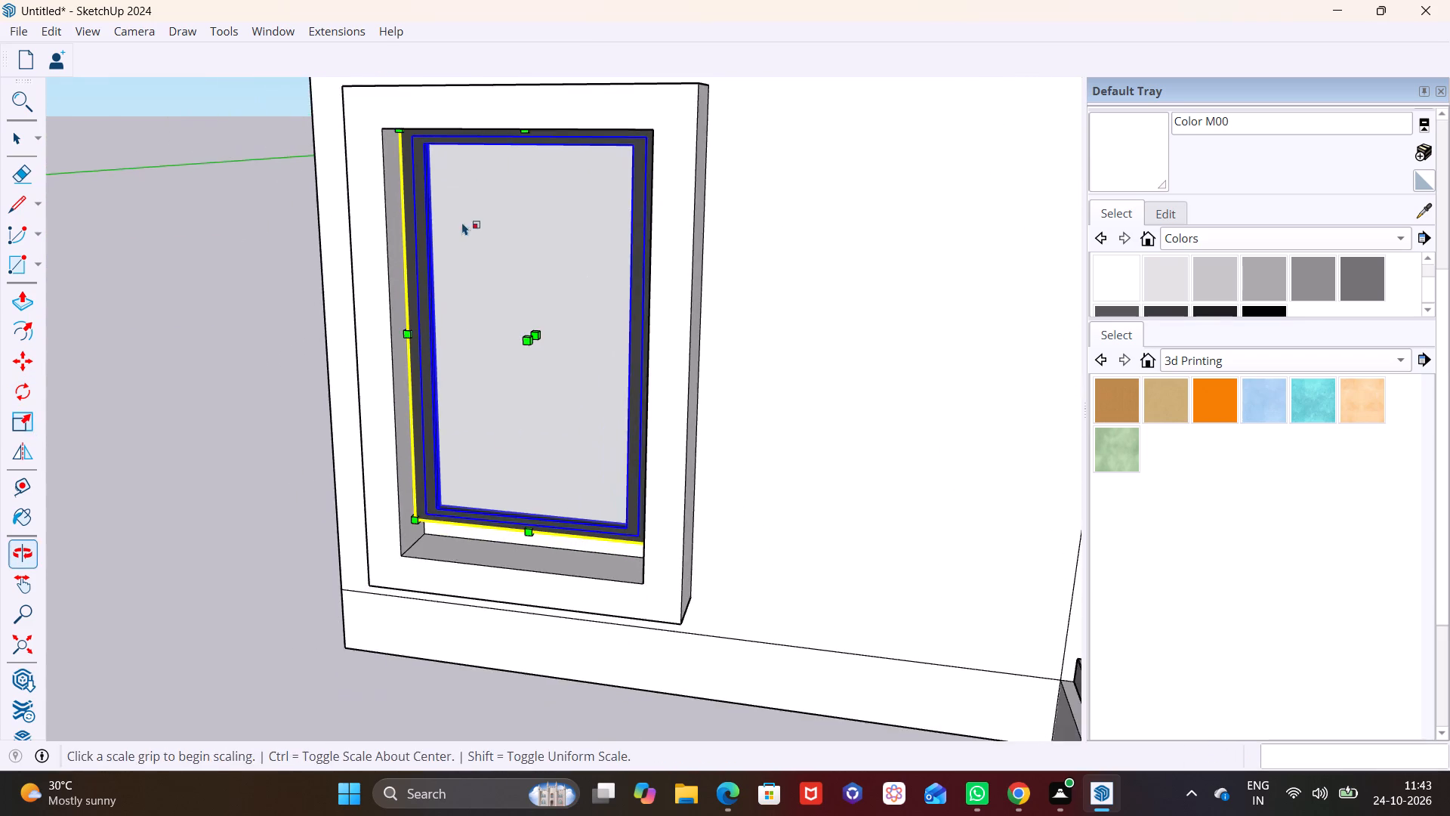
pyautogui.moveTo(511, 444); pyautogui.dragTo(532, 317, button='middle')
pyautogui.scroll(1, 528, 561)
pyautogui.moveTo(516, 556); pyautogui.dragTo(537, 398, button='middle')
pyautogui.scroll(6, 535, 397)
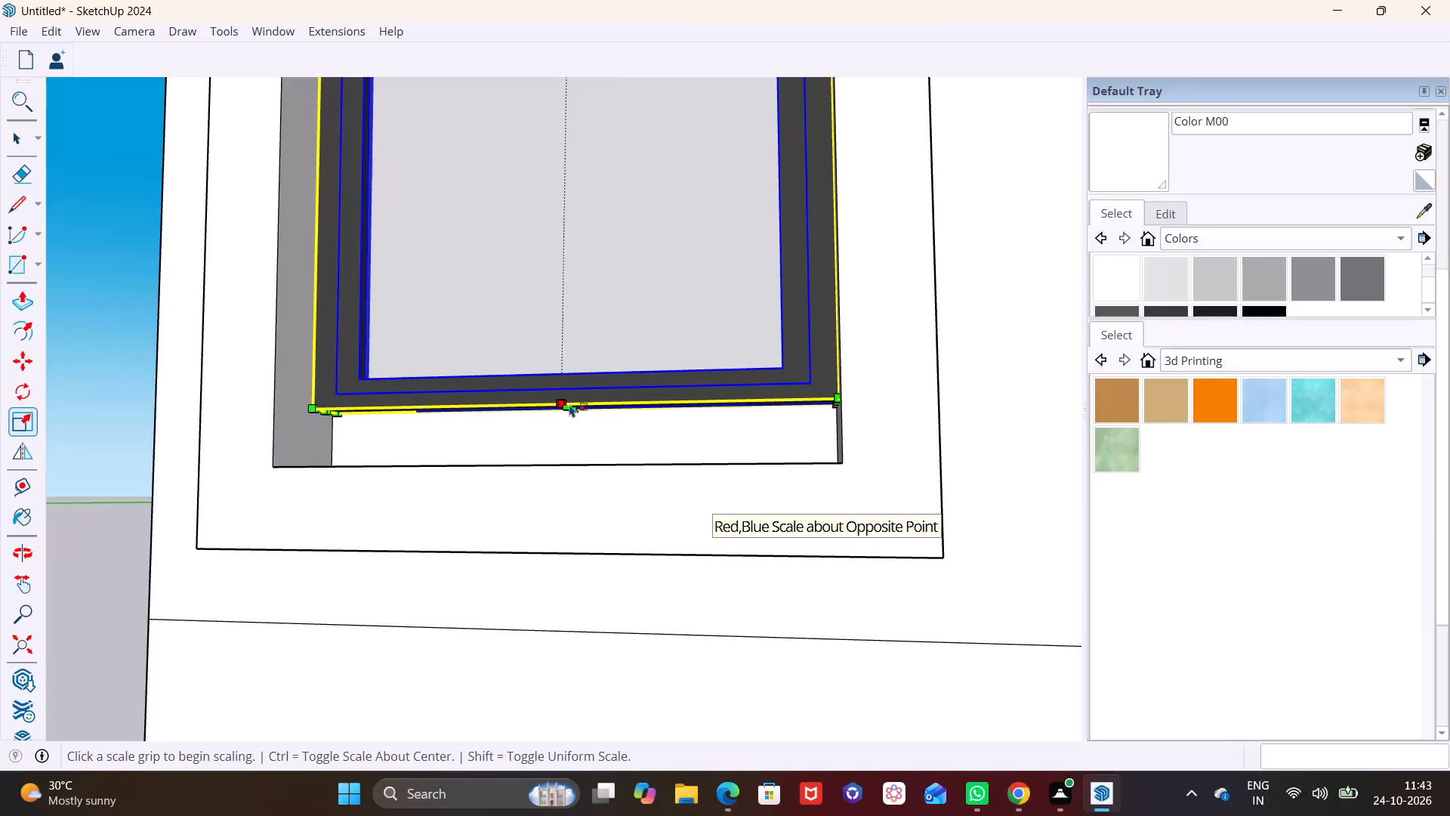
pyautogui.scroll(4, 571, 413)
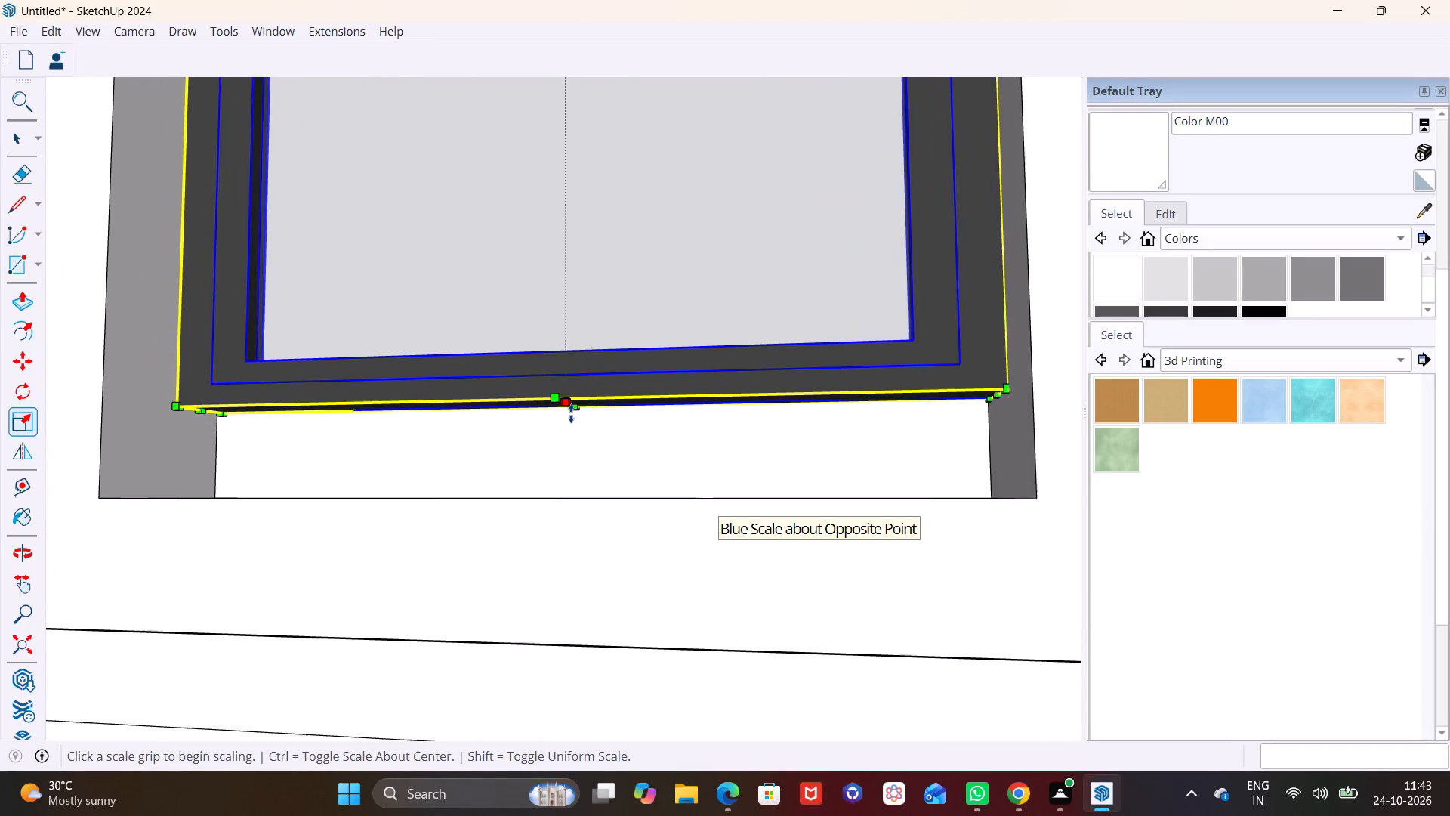
pyautogui.scroll(1, 571, 413)
pyautogui.click(571, 413)
pyautogui.moveTo(563, 406); pyautogui.dragTo(566, 505)
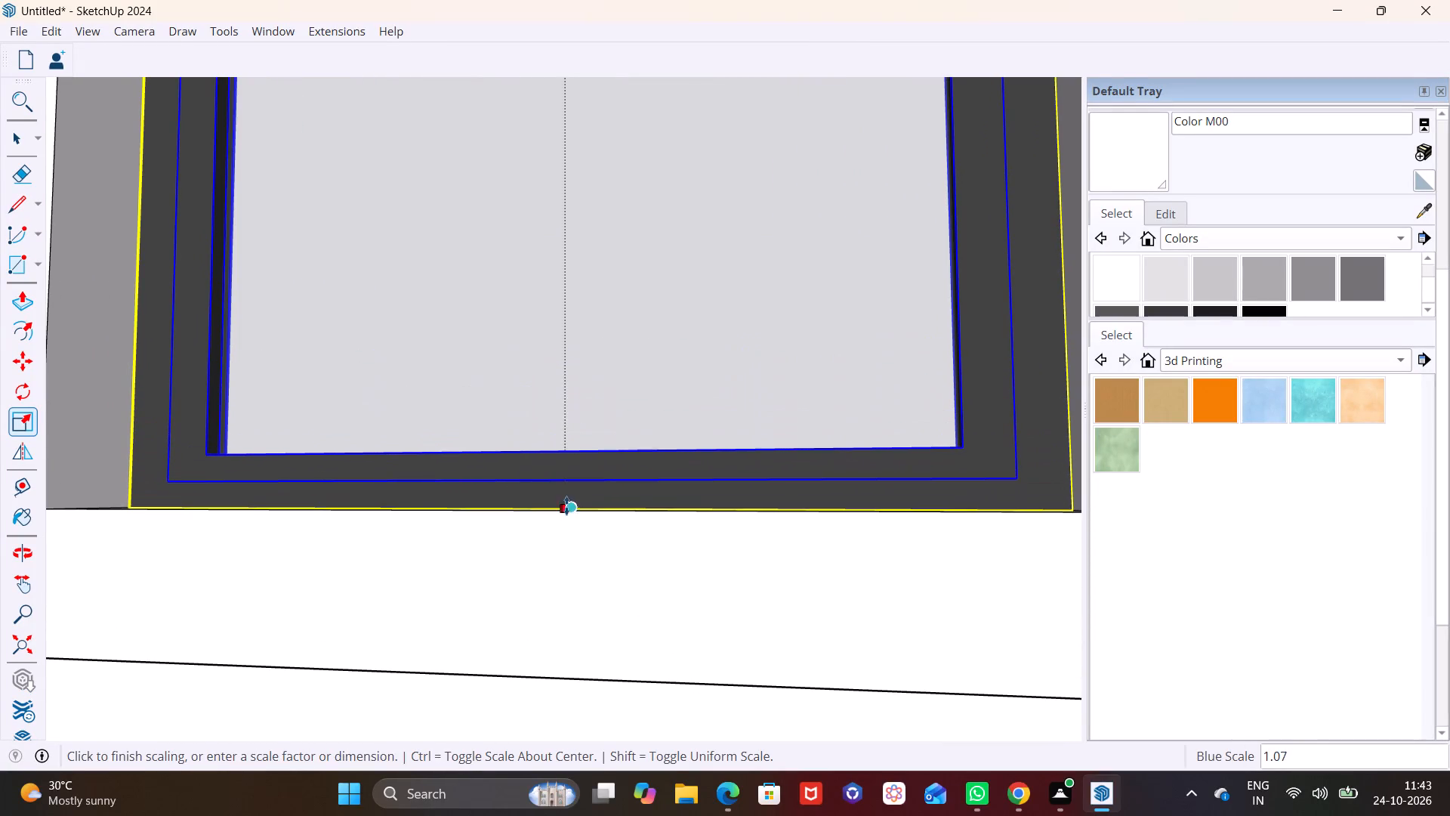
pyautogui.moveTo(566, 505); pyautogui.dragTo(566, 515)
pyautogui.click(566, 515)
pyautogui.scroll(-1, 437, 416)
pyautogui.click(440, 533)
pyautogui.scroll(-3, 331, 390)
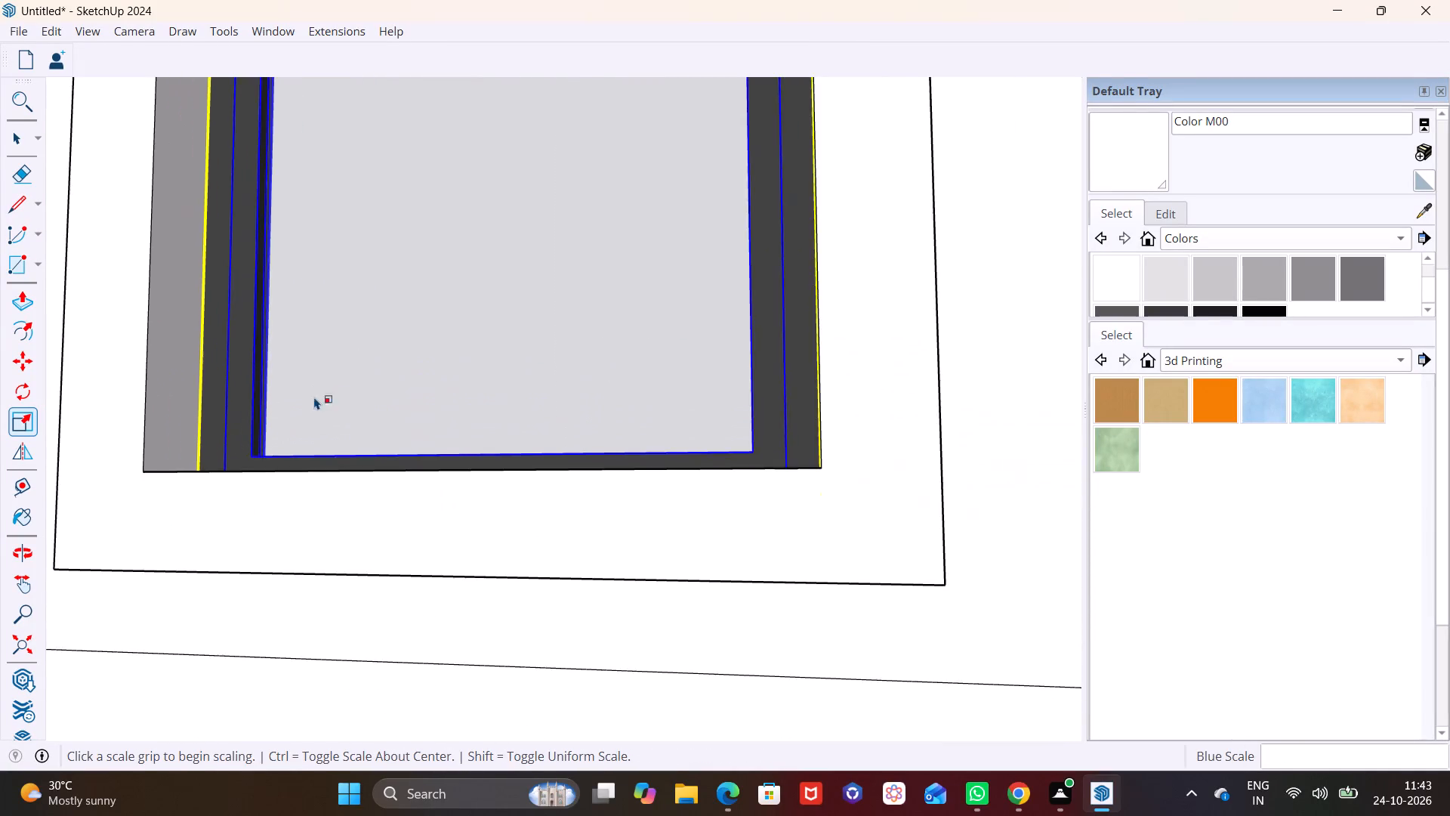
# Stretch the glass window's outer side to the frame opening's edge, scaling about -1.18 in red and 1.02 in green.
pyautogui.moveTo(249, 363); pyautogui.dragTo(667, 516, button='middle')
pyautogui.scroll(-7, 492, 357)
pyautogui.moveTo(504, 443); pyautogui.dragTo(280, 354, button='middle')
pyautogui.keyDown('shift'); pyautogui.moveTo(295, 177); pyautogui.dragTo(381, 330, button='middle'); pyautogui.keyUp('shift')
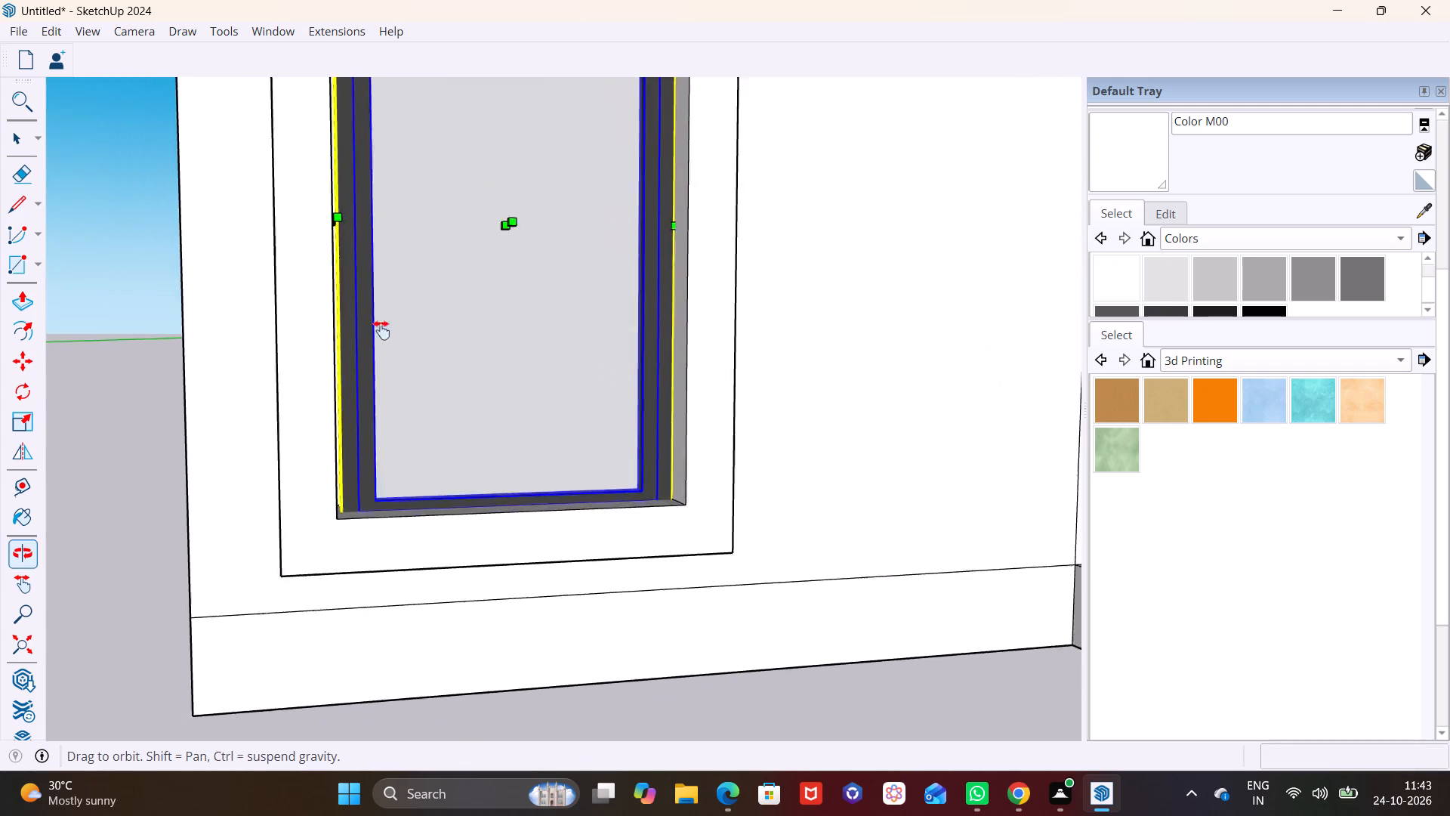
pyautogui.keyDown('shift'); pyautogui.moveTo(381, 330); pyautogui.dragTo(444, 445, button='middle'); pyautogui.keyUp('shift')
pyautogui.scroll(7, 421, 399)
pyautogui.moveTo(410, 395); pyautogui.dragTo(383, 386, button='middle')
pyautogui.scroll(2, 396, 370)
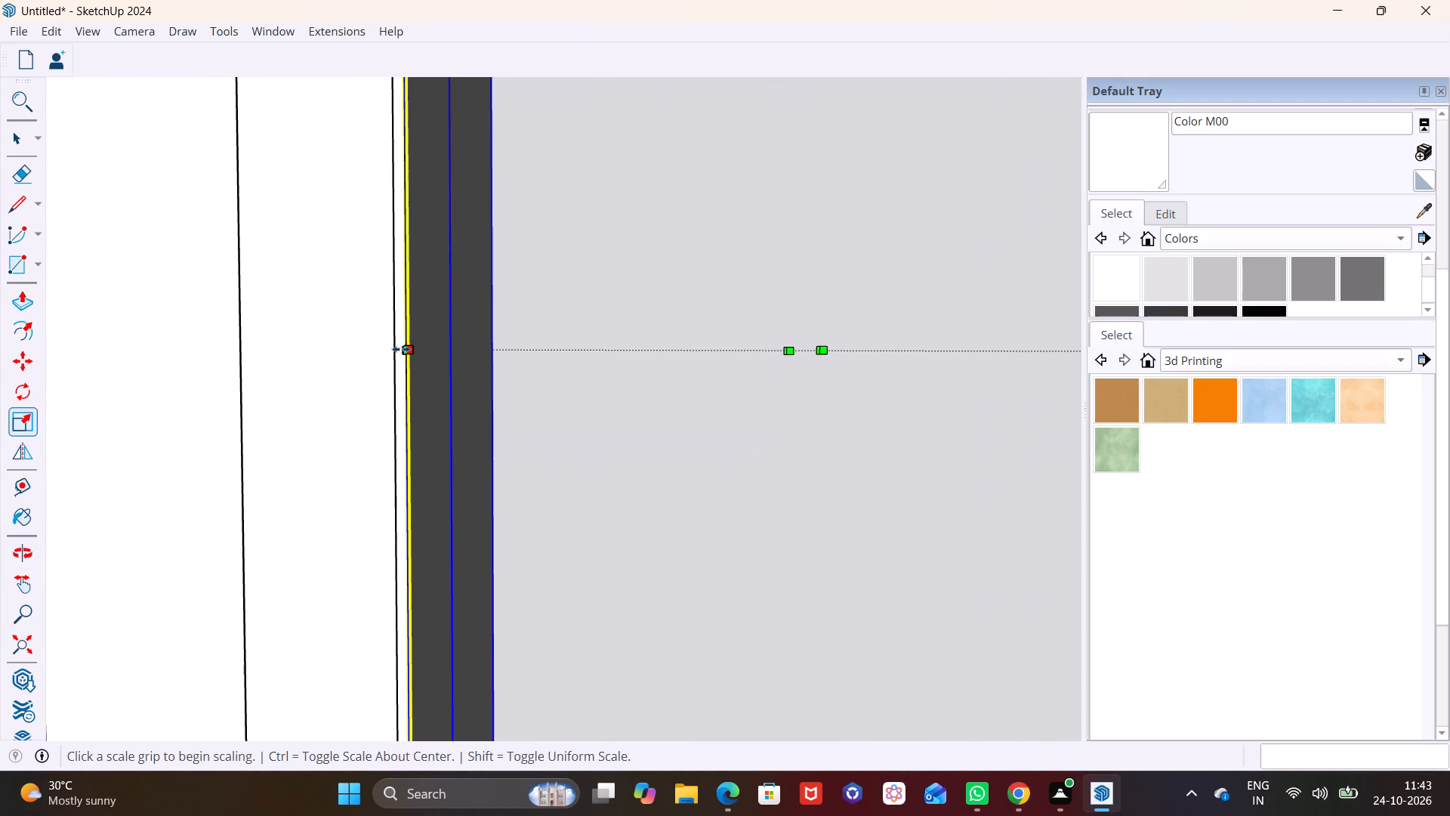
pyautogui.click(400, 350)
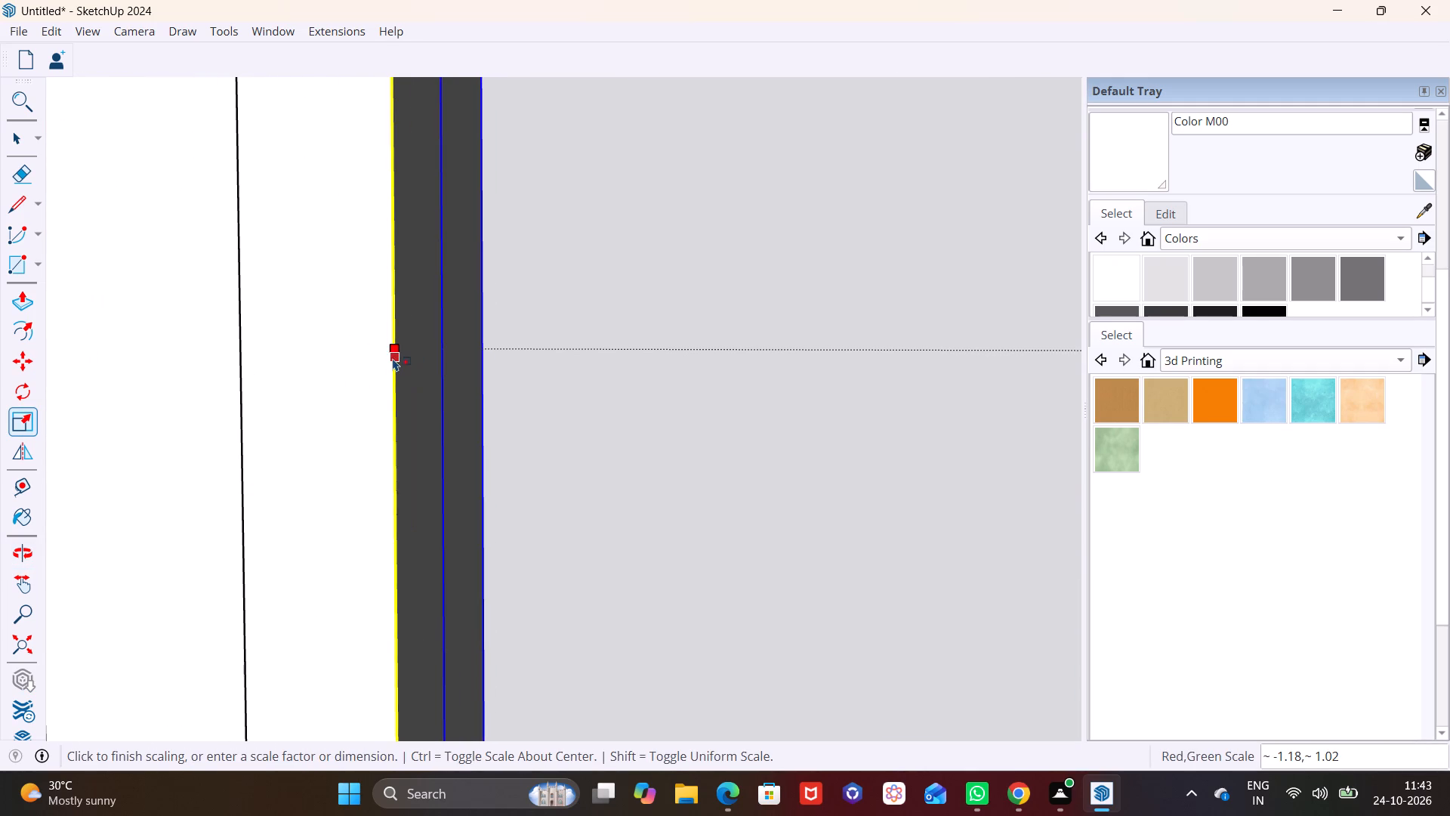
pyautogui.click(390, 358)
pyautogui.press('space')
pyautogui.click(538, 422)
pyautogui.scroll(-9, 541, 423)
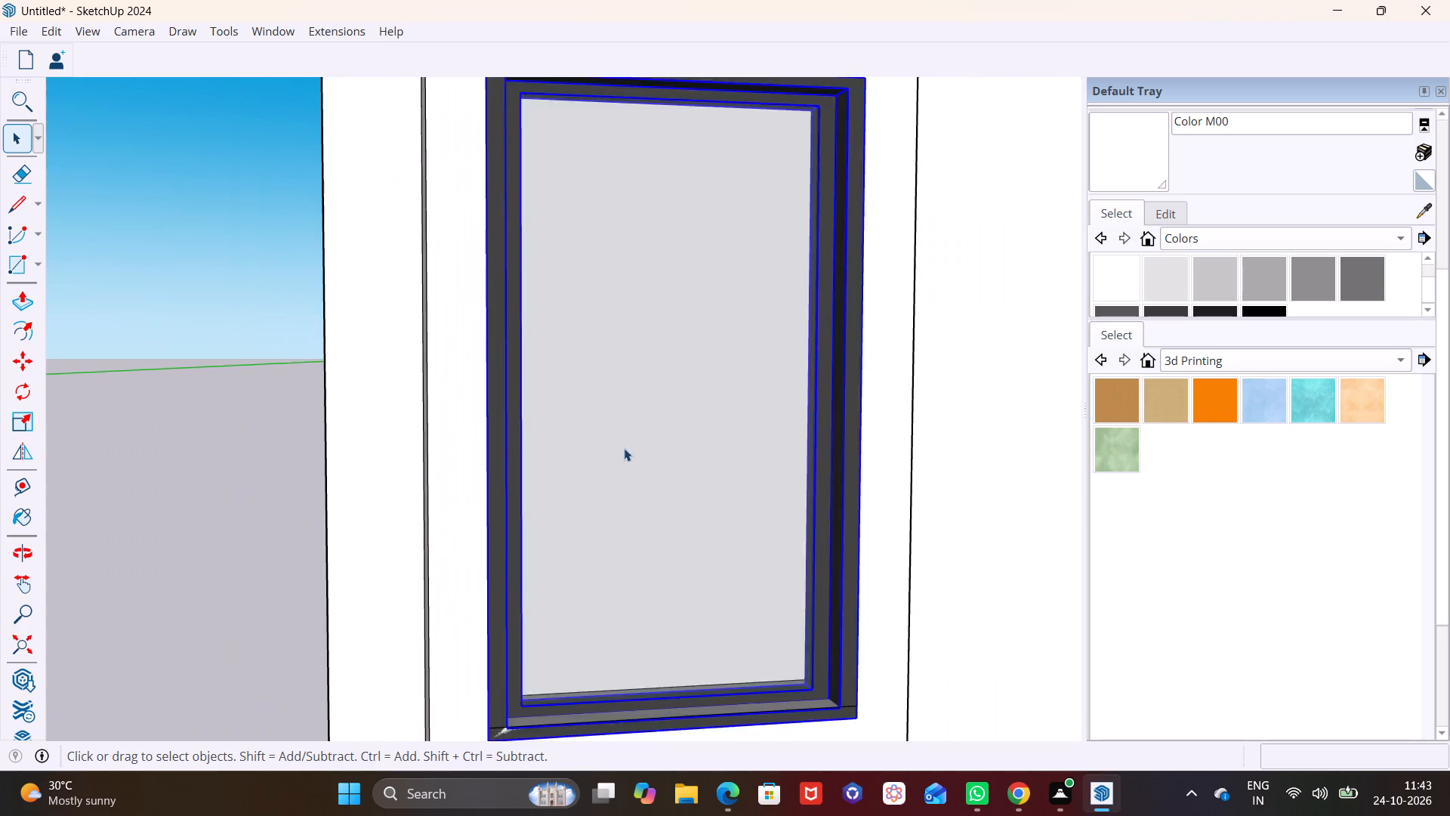
pyautogui.scroll(-7, 624, 448)
pyautogui.moveTo(625, 454); pyautogui.dragTo(432, 474, button='middle')
pyautogui.click(366, 454)
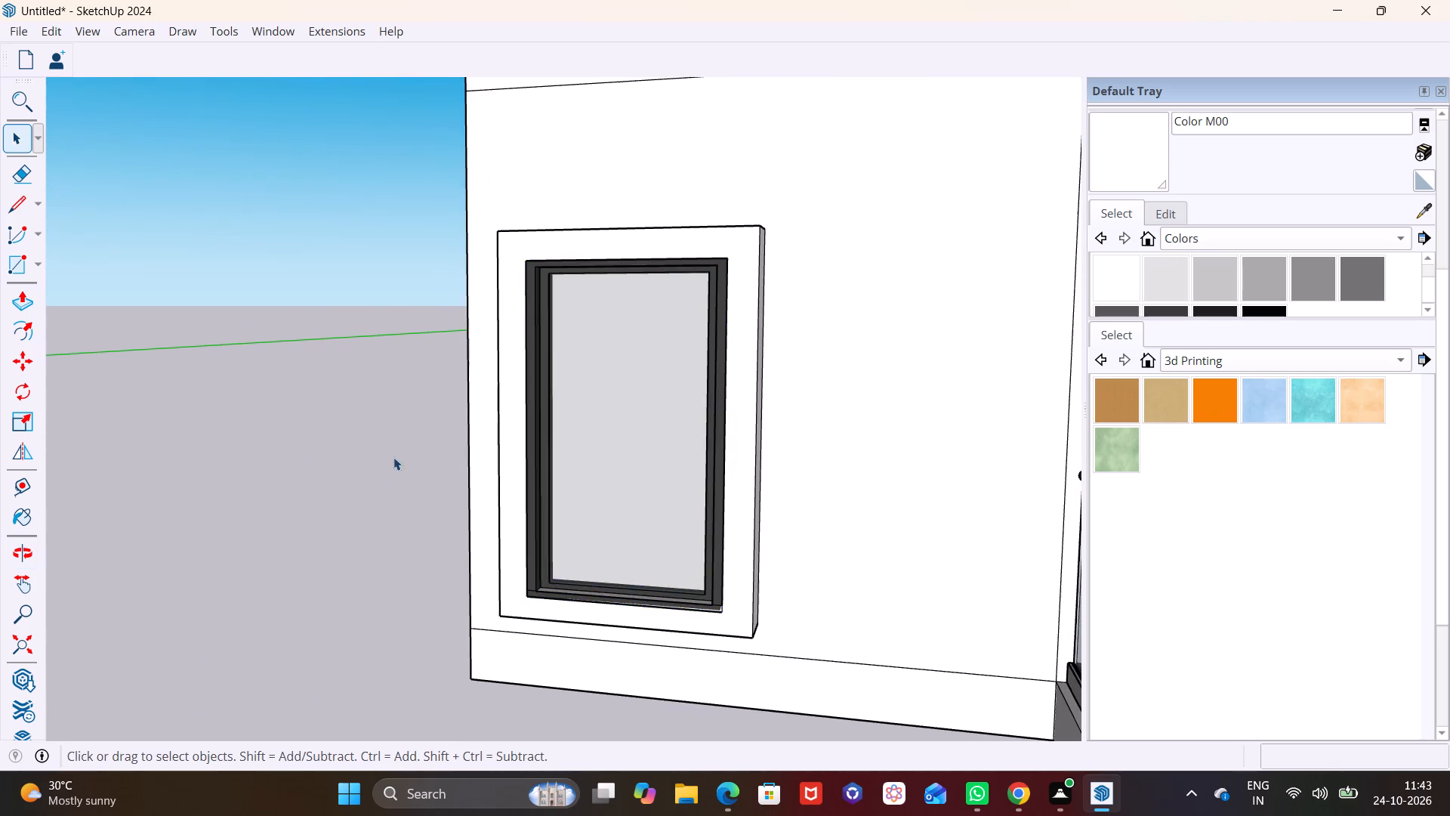
# Copy the glass window from the lowest frame about 11' up into the second frame's opening.
pyautogui.scroll(-15, 578, 458)
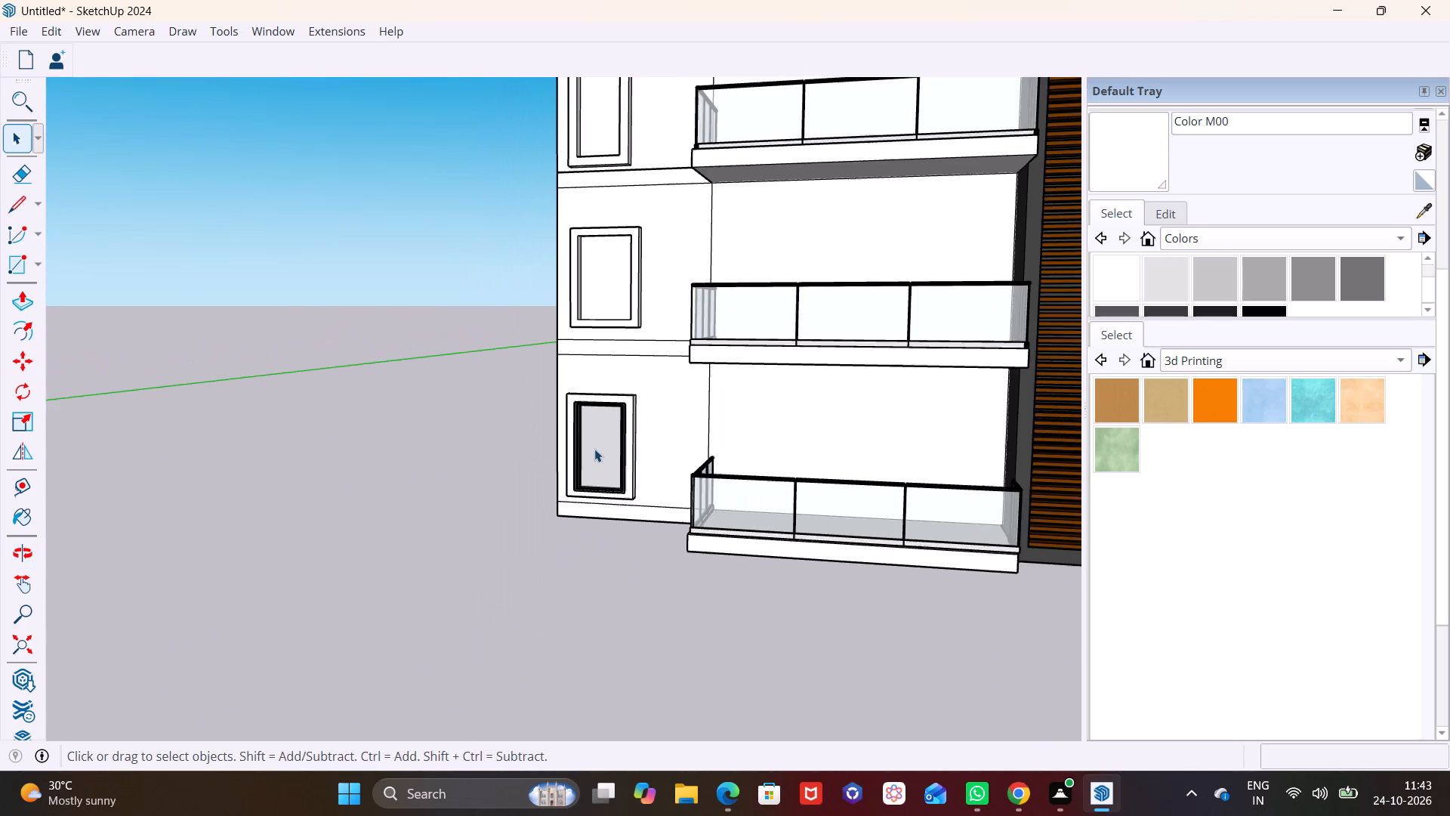
pyautogui.scroll(-6, 594, 449)
pyautogui.moveTo(600, 451); pyautogui.dragTo(561, 564, button='middle')
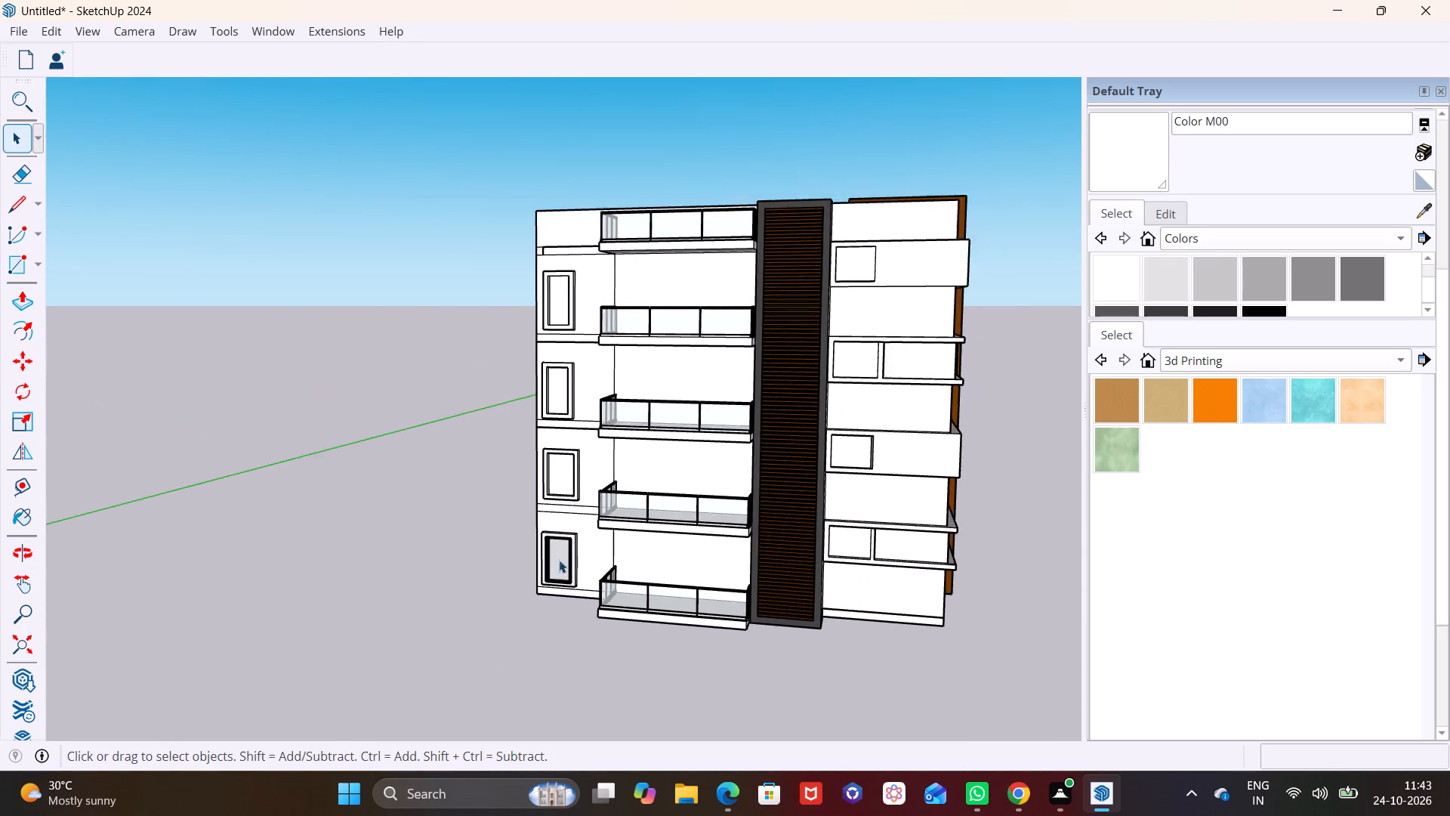
pyautogui.scroll(13, 551, 546)
pyautogui.click(532, 542)
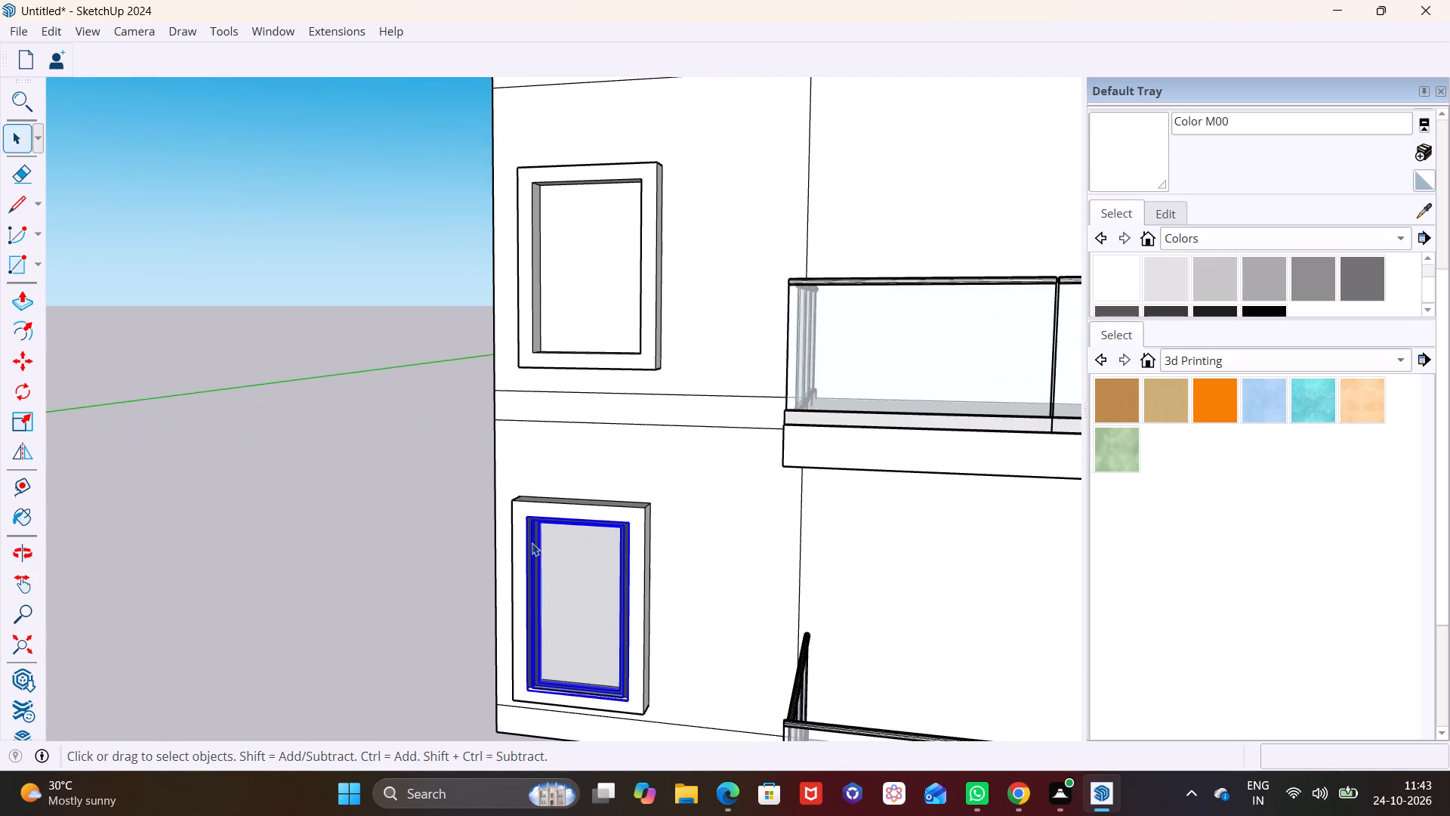
pyautogui.press('m')
pyautogui.click(532, 526)
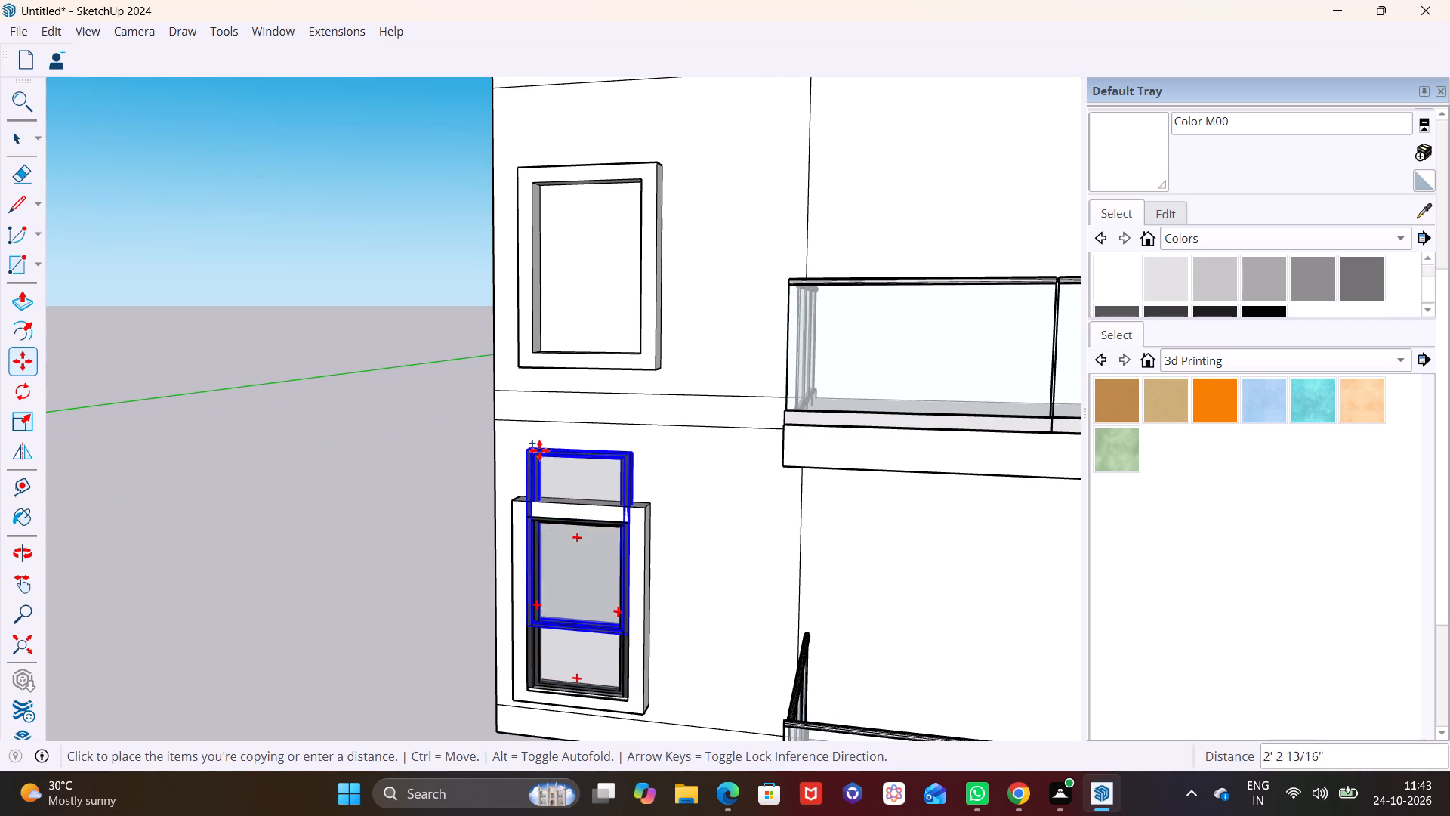
pyautogui.click(539, 198)
# Move the copied glass window about 8 7/16" forward out of the wall at the second frame.
pyautogui.scroll(2, 604, 249)
pyautogui.moveTo(601, 263); pyautogui.dragTo(396, 294, button='middle')
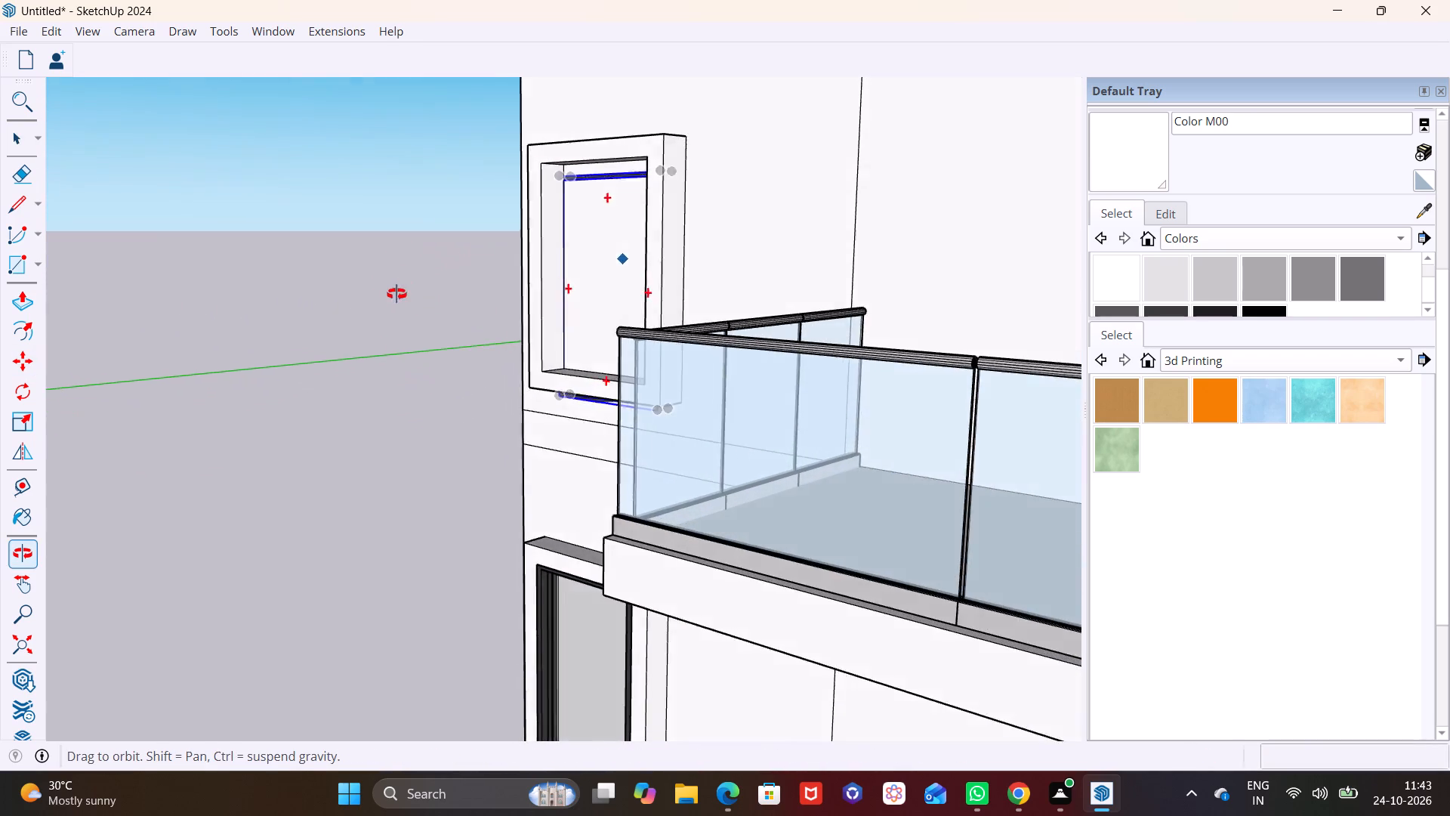
pyautogui.moveTo(396, 294); pyautogui.dragTo(398, 294, button='middle')
pyautogui.scroll(9, 580, 313)
pyautogui.moveTo(702, 471); pyautogui.dragTo(721, 410, button='middle')
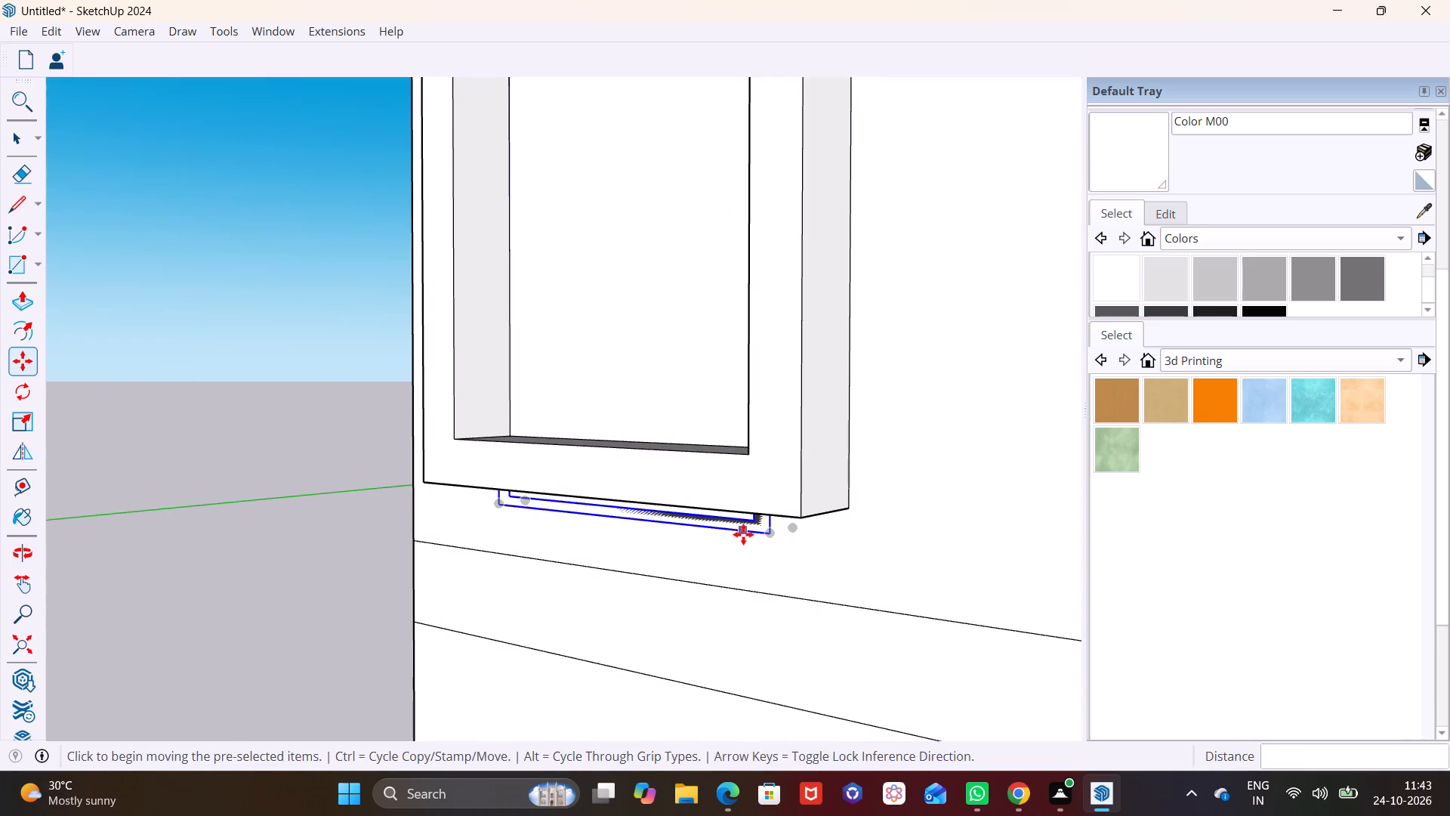
pyautogui.click(770, 533)
pyautogui.click(732, 553)
# Move the copied glass window about 8" so its top edge meets the top of the second frame's opening.
pyautogui.scroll(-1, 740, 484)
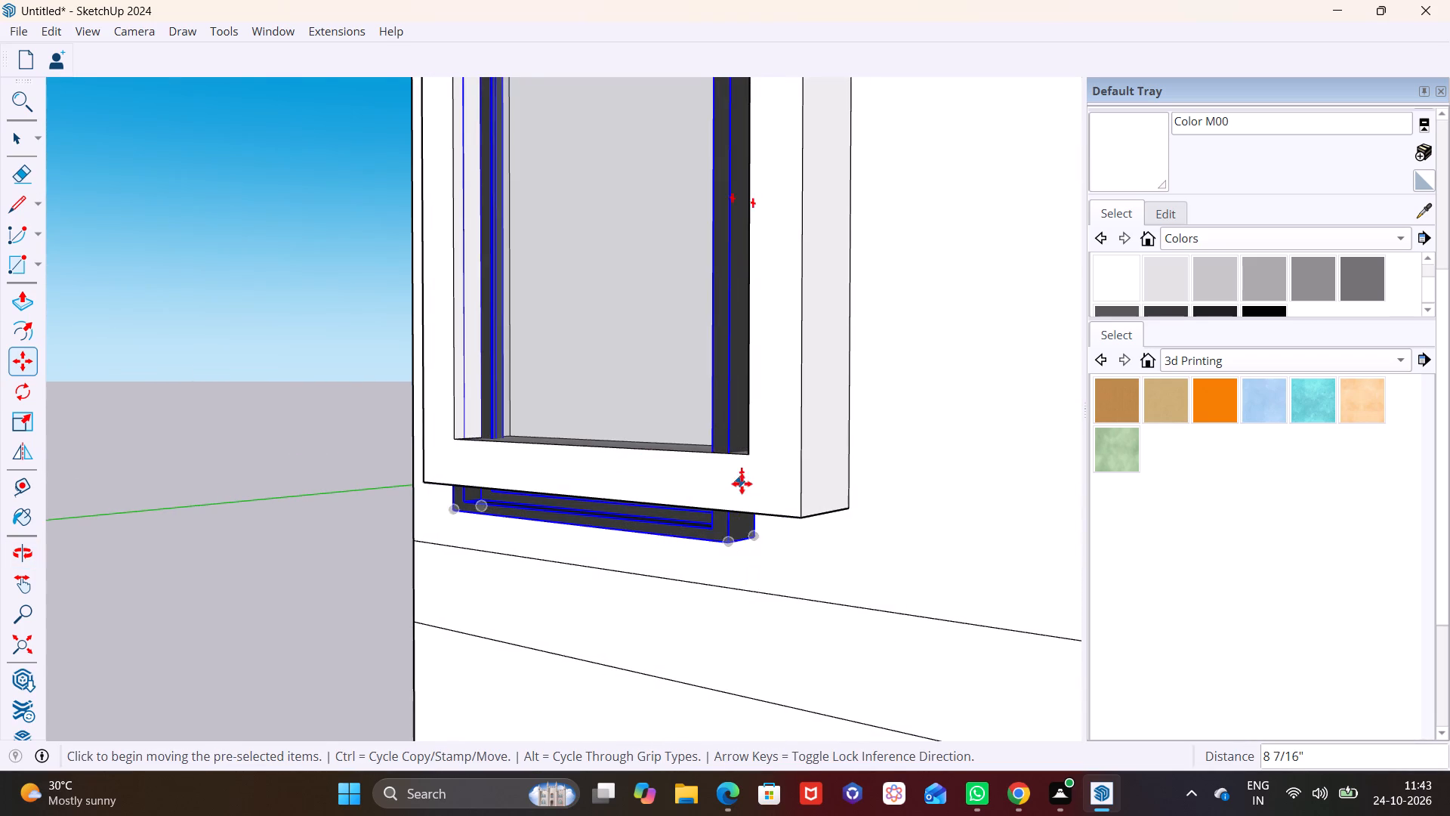
pyautogui.scroll(-7, 742, 484)
pyautogui.middleClick(673, 325)
pyautogui.press('m')
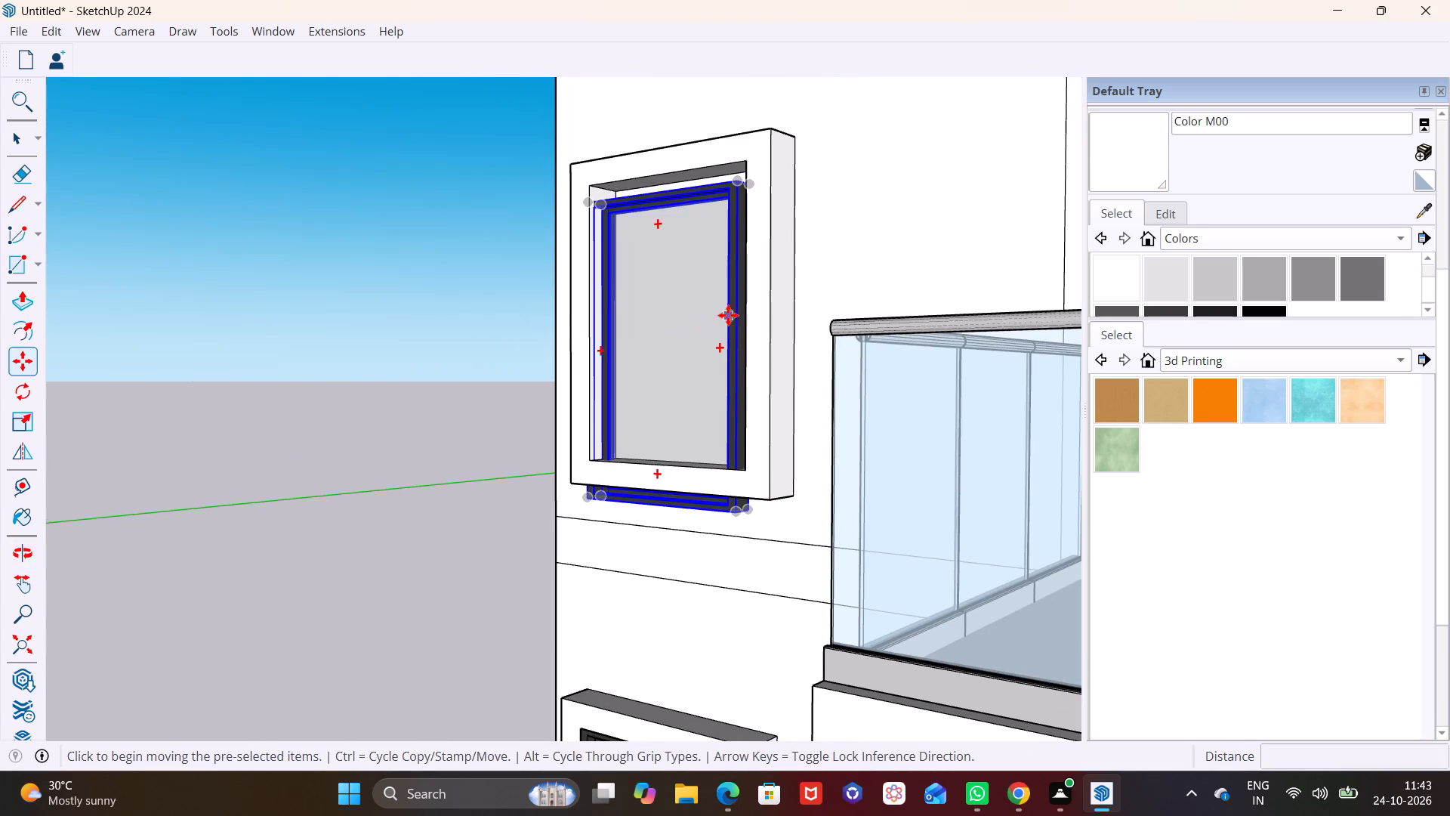
pyautogui.scroll(1, 728, 315)
pyautogui.keyDown('shift'); pyautogui.moveTo(728, 320); pyautogui.dragTo(769, 556, button='middle'); pyautogui.keyUp('shift')
pyautogui.scroll(3, 640, 432)
pyautogui.moveTo(801, 437); pyautogui.dragTo(747, 514, button='middle')
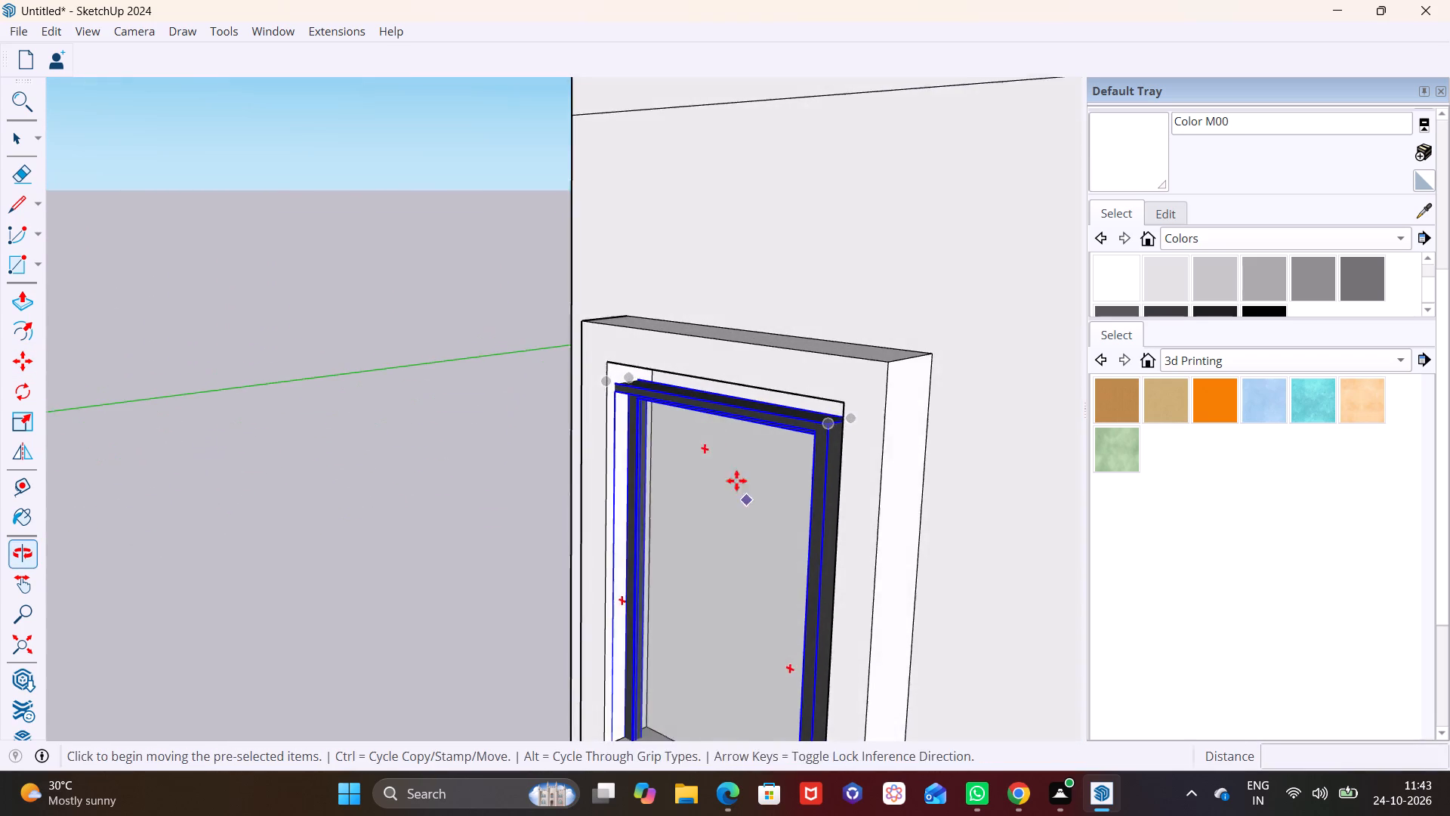
pyautogui.scroll(7, 646, 366)
pyautogui.moveTo(692, 369); pyautogui.dragTo(722, 328, button='middle')
pyautogui.scroll(-4, 734, 388)
pyautogui.moveTo(828, 434); pyautogui.dragTo(787, 434, button='middle')
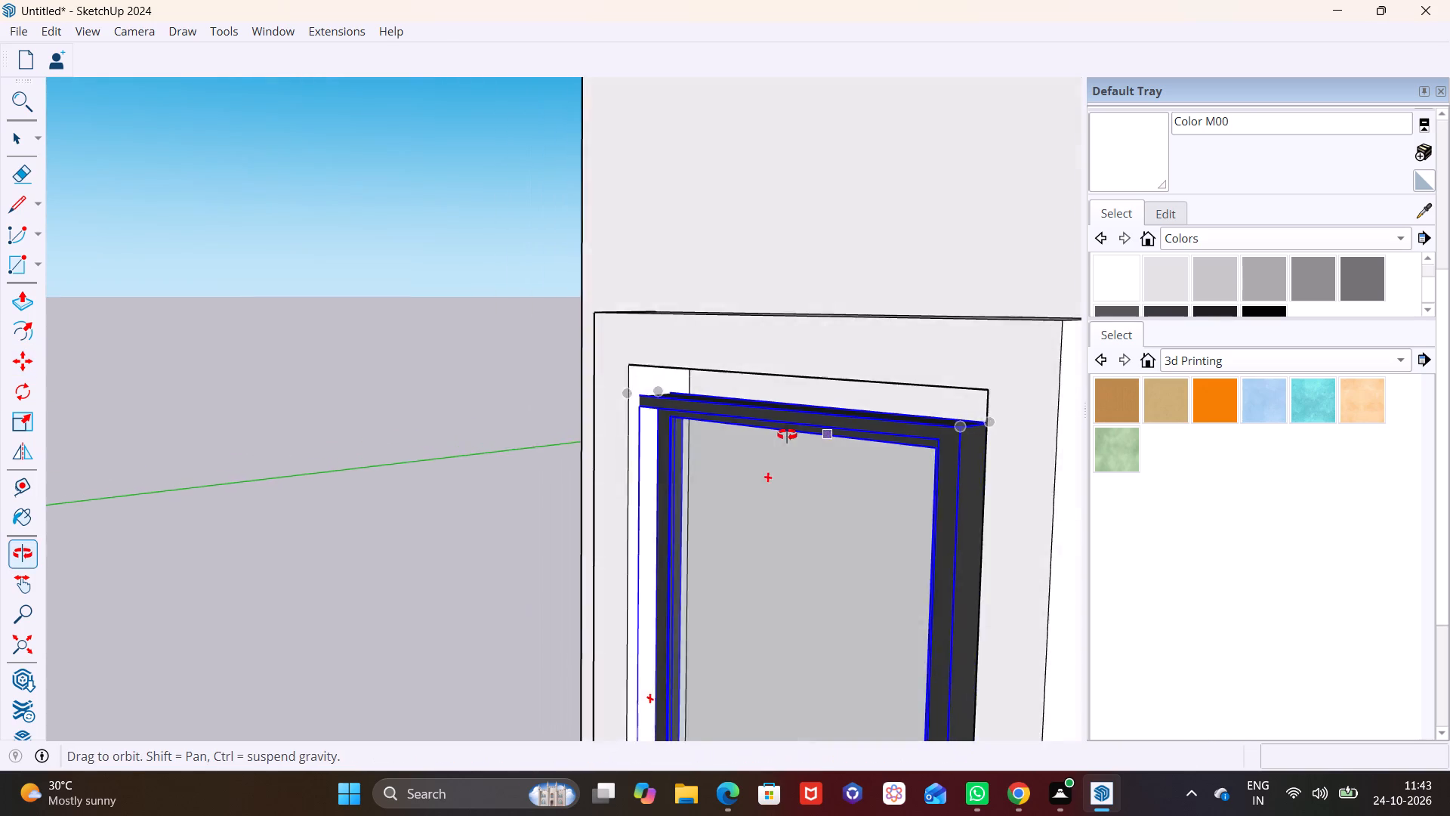
pyautogui.moveTo(787, 434); pyautogui.dragTo(1222, 498, button='middle')
pyautogui.scroll(6, 891, 383)
pyautogui.moveTo(868, 311); pyautogui.dragTo(885, 260, button='middle')
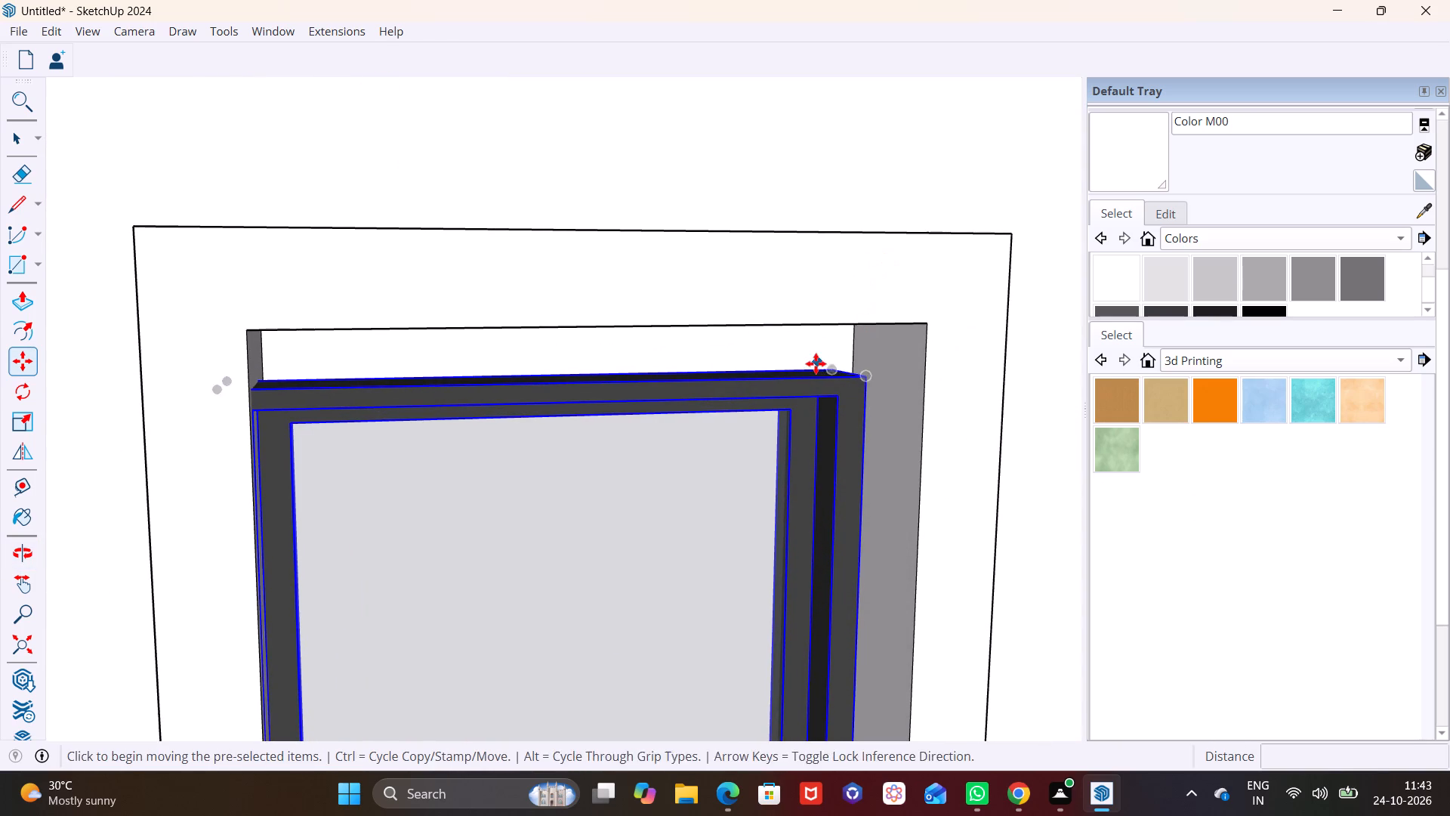
pyautogui.click(829, 368)
pyautogui.click(856, 324)
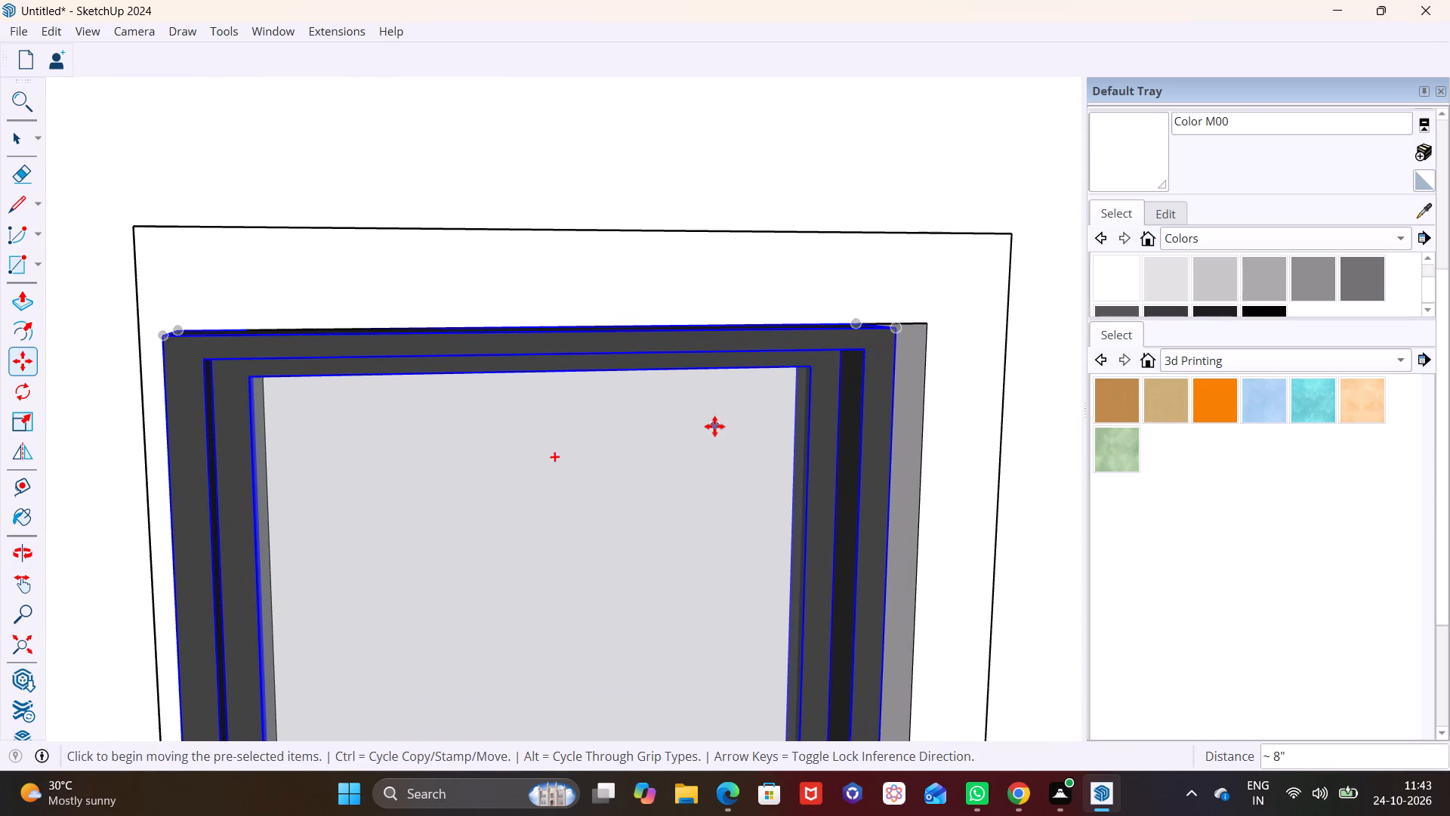
# Move the copied glass window about 1' 3 13/16" by its top corner to the inner top corner of the second frame's opening.
pyautogui.scroll(-9, 714, 426)
pyautogui.press('c')
pyautogui.press('v')
pyautogui.press('space')
pyautogui.click(885, 468)
pyautogui.scroll(-1, 850, 462)
pyautogui.moveTo(849, 462); pyautogui.dragTo(603, 461, button='middle')
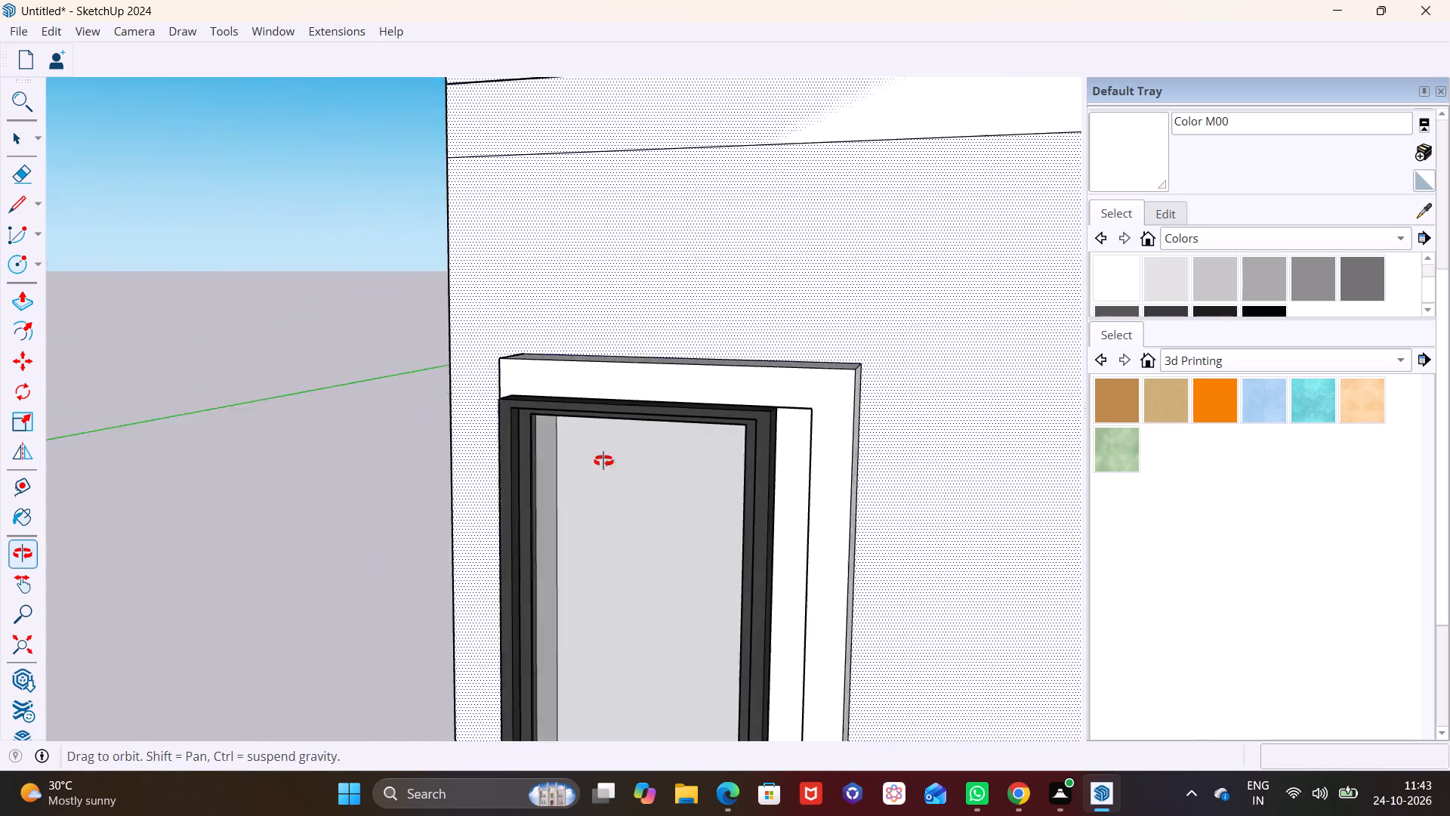
pyautogui.moveTo(603, 461); pyautogui.dragTo(587, 456, button='middle')
pyautogui.scroll(-1, 649, 464)
pyautogui.scroll(7, 751, 474)
pyautogui.moveTo(789, 321); pyautogui.dragTo(890, 223, button='middle')
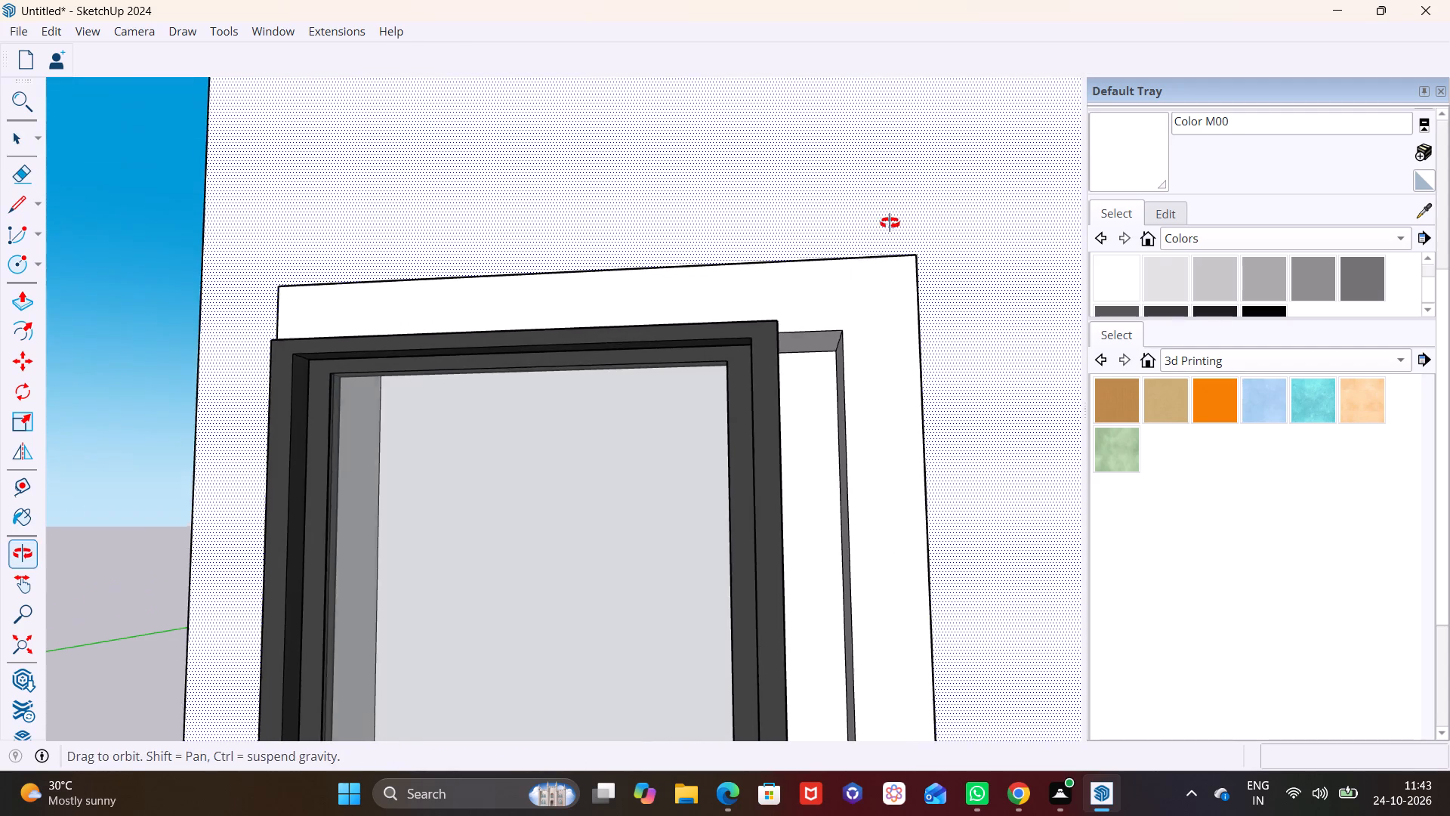
pyautogui.moveTo(890, 223); pyautogui.dragTo(893, 225, button='middle')
pyautogui.click(736, 413)
pyautogui.press('m')
pyautogui.click(778, 323)
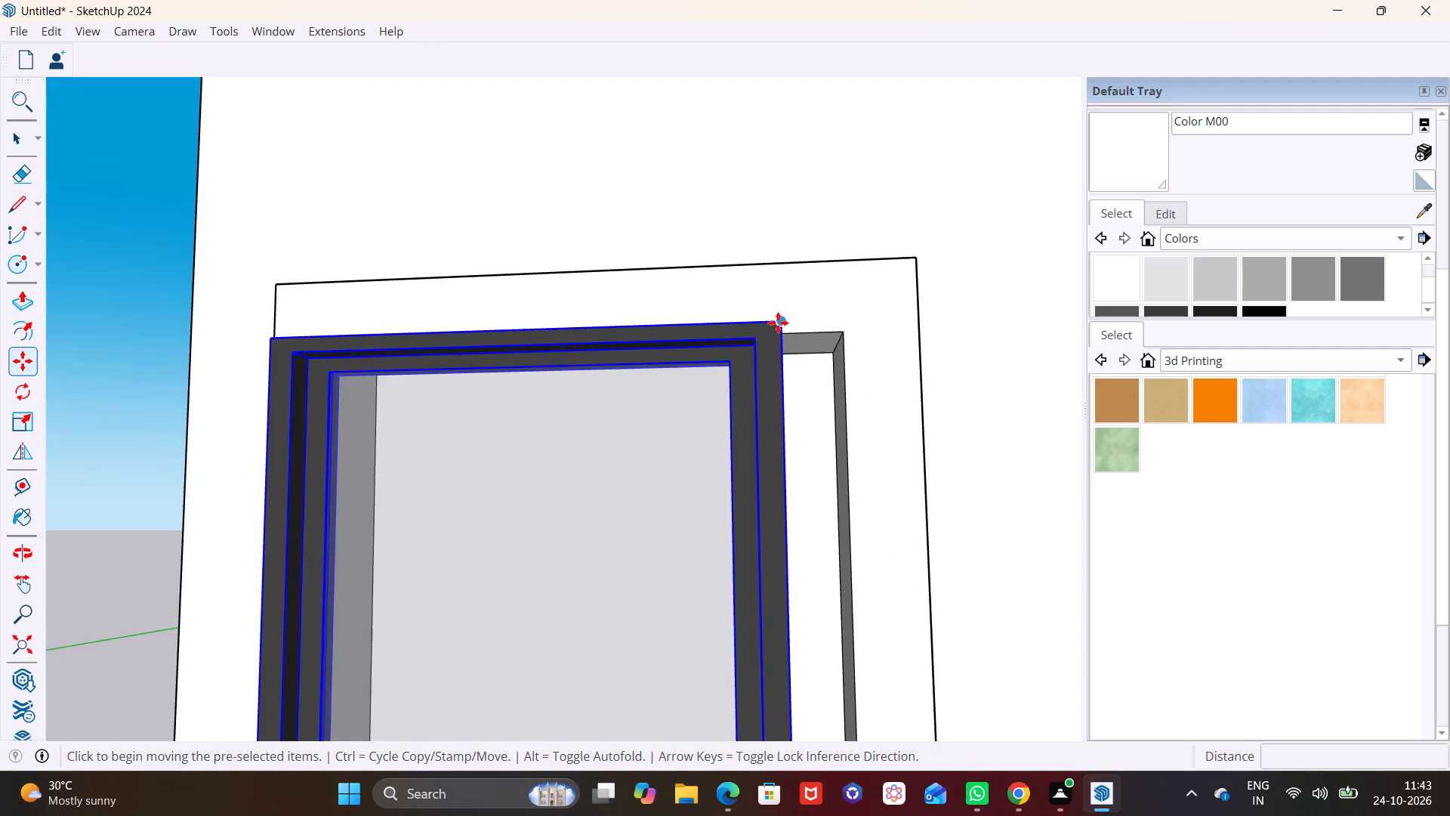
pyautogui.click(822, 359)
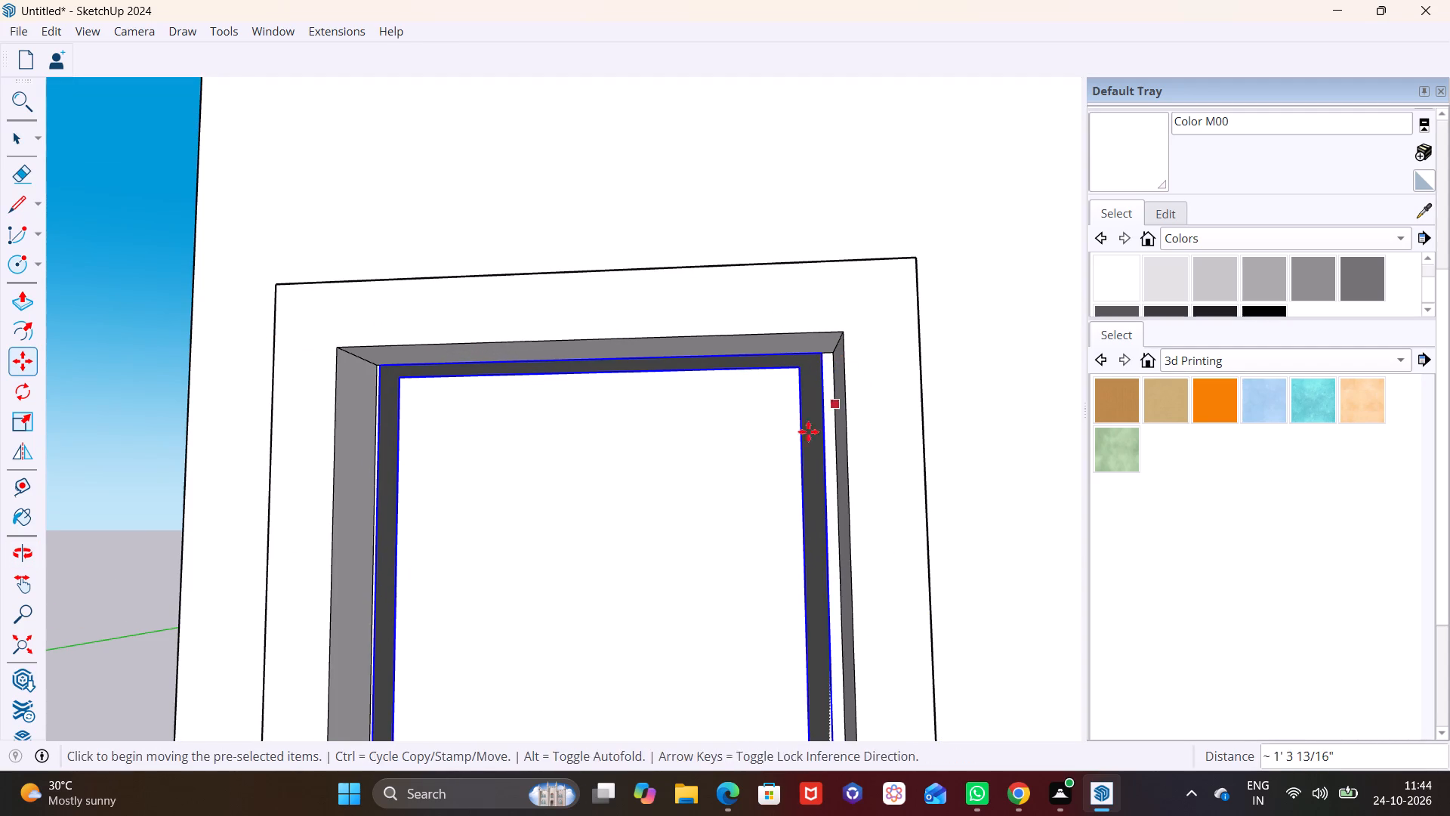
# Examine how the copied glass window sits within the second frame's opening from several angles.
pyautogui.moveTo(703, 491); pyautogui.dragTo(456, 586, button='middle')
pyautogui.scroll(-3, 508, 565)
pyautogui.keyDown('shift'); pyautogui.moveTo(532, 565); pyautogui.dragTo(560, 388, button='middle'); pyautogui.keyUp('shift')
pyautogui.scroll(2, 587, 318)
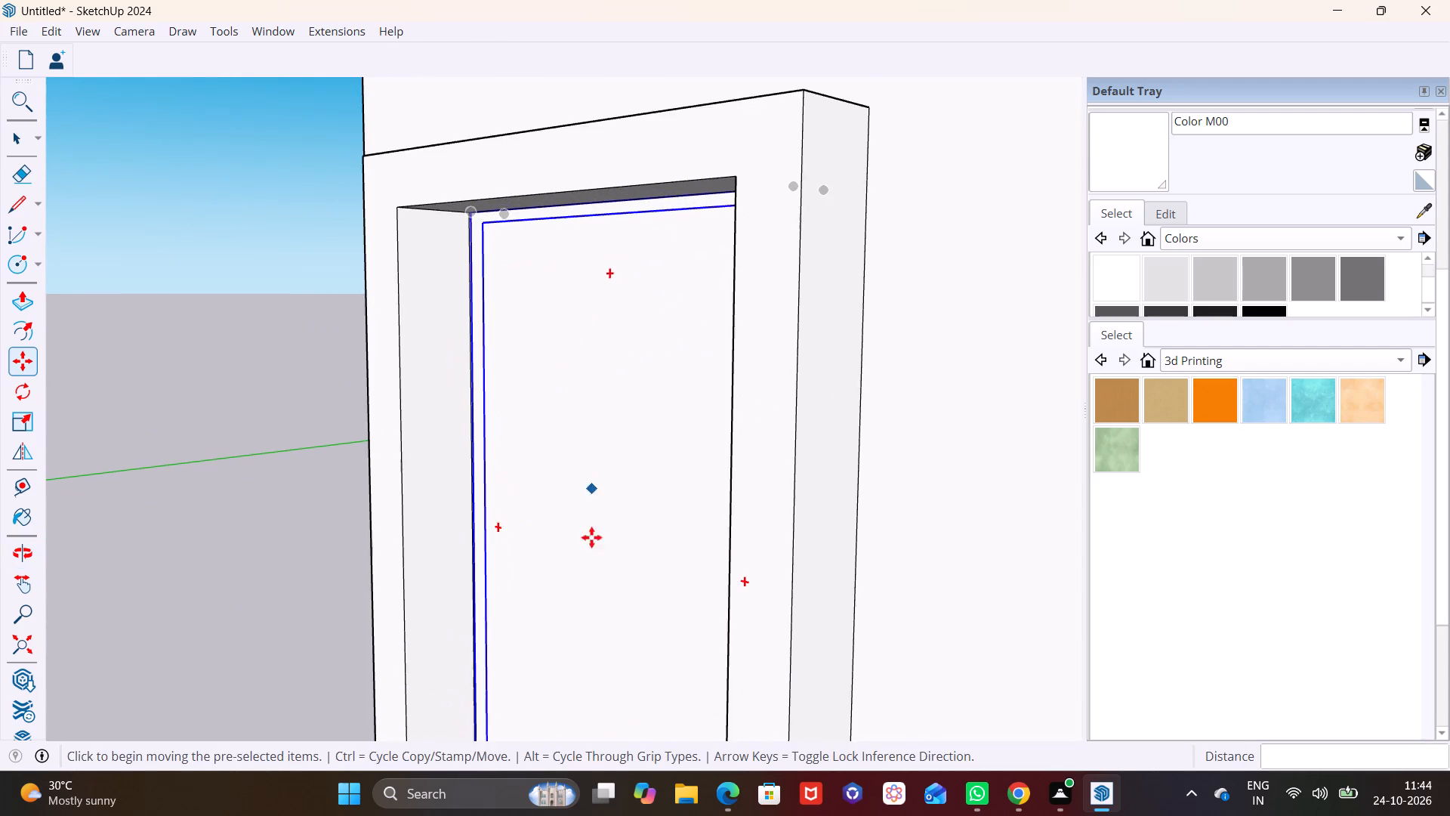
pyautogui.keyDown('shift'); pyautogui.moveTo(597, 567); pyautogui.dragTo(585, 435, button='middle'); pyautogui.keyUp('shift')
pyautogui.scroll(-6, 585, 438)
pyautogui.moveTo(623, 360); pyautogui.dragTo(634, 472, button='middle')
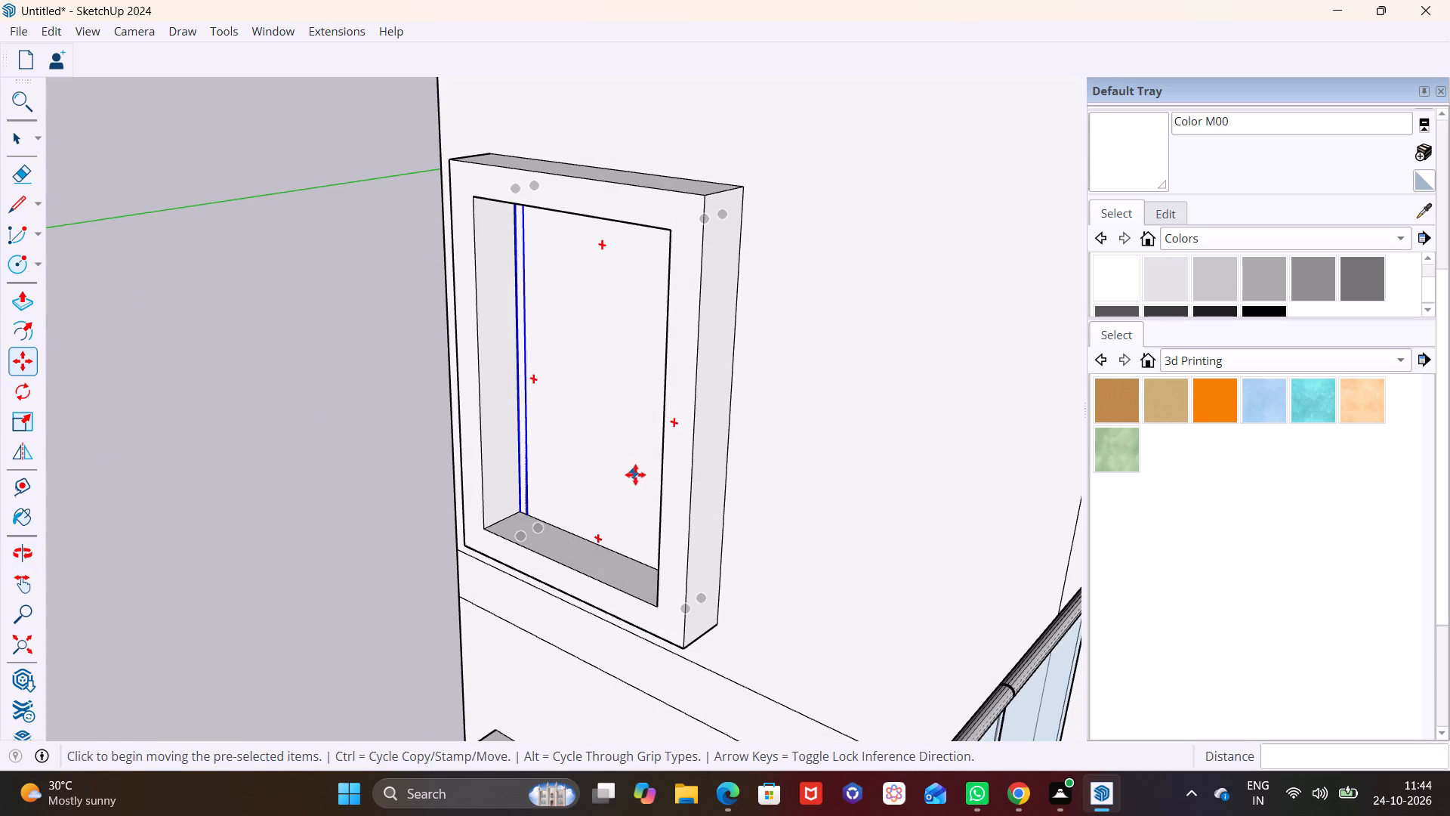
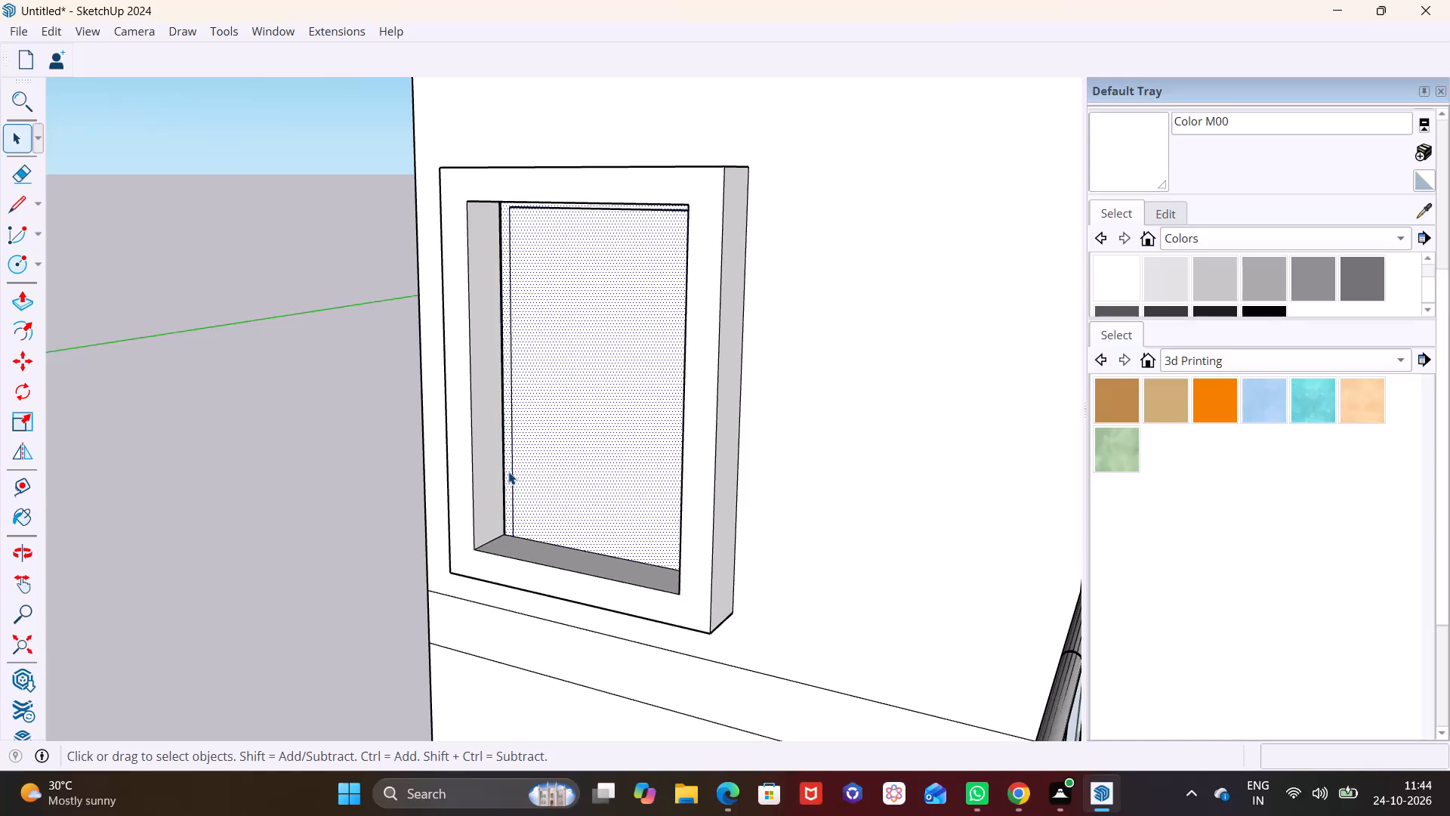
# Undo the last move of the copied glass window at the second frame.
pyautogui.hotkey('ctrl', 'z')
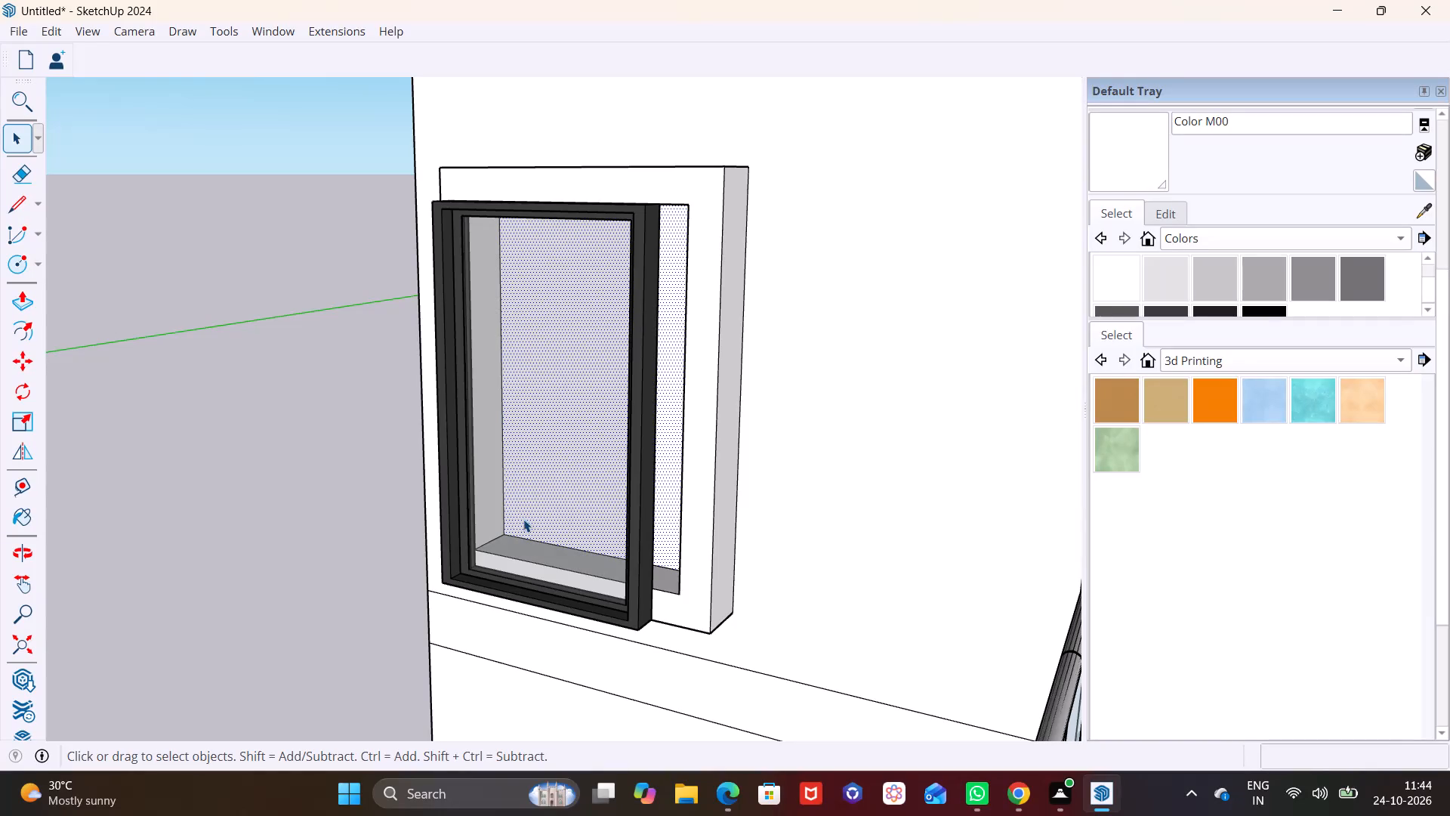
# Move the copied glass window about 12" by its bottom corner to the inner bottom corner of the second frame's opening.
pyautogui.moveTo(597, 570); pyautogui.dragTo(547, 582, button='middle')
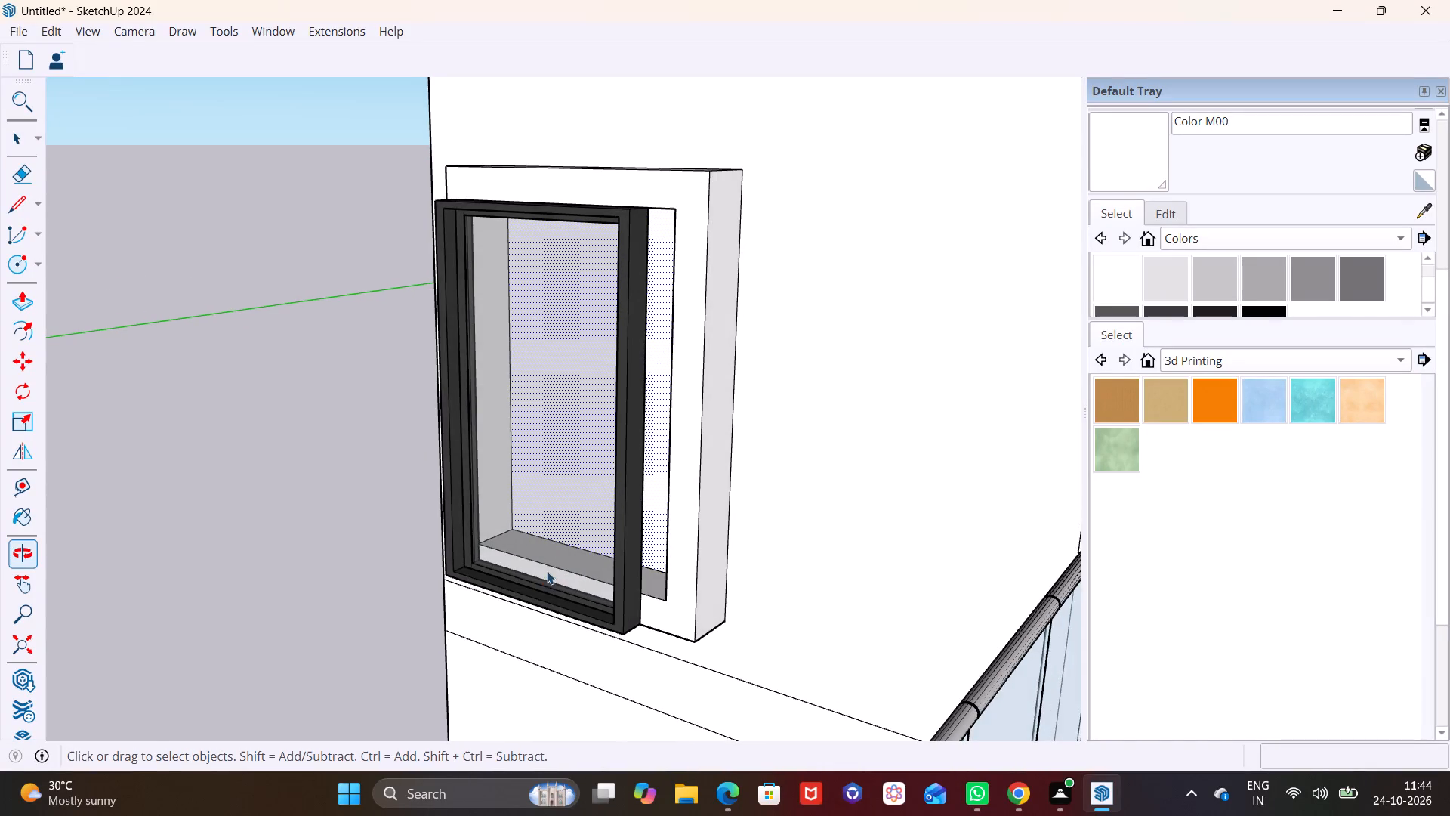
pyautogui.scroll(4, 567, 382)
pyautogui.scroll(-7, 659, 426)
pyautogui.scroll(2, 679, 579)
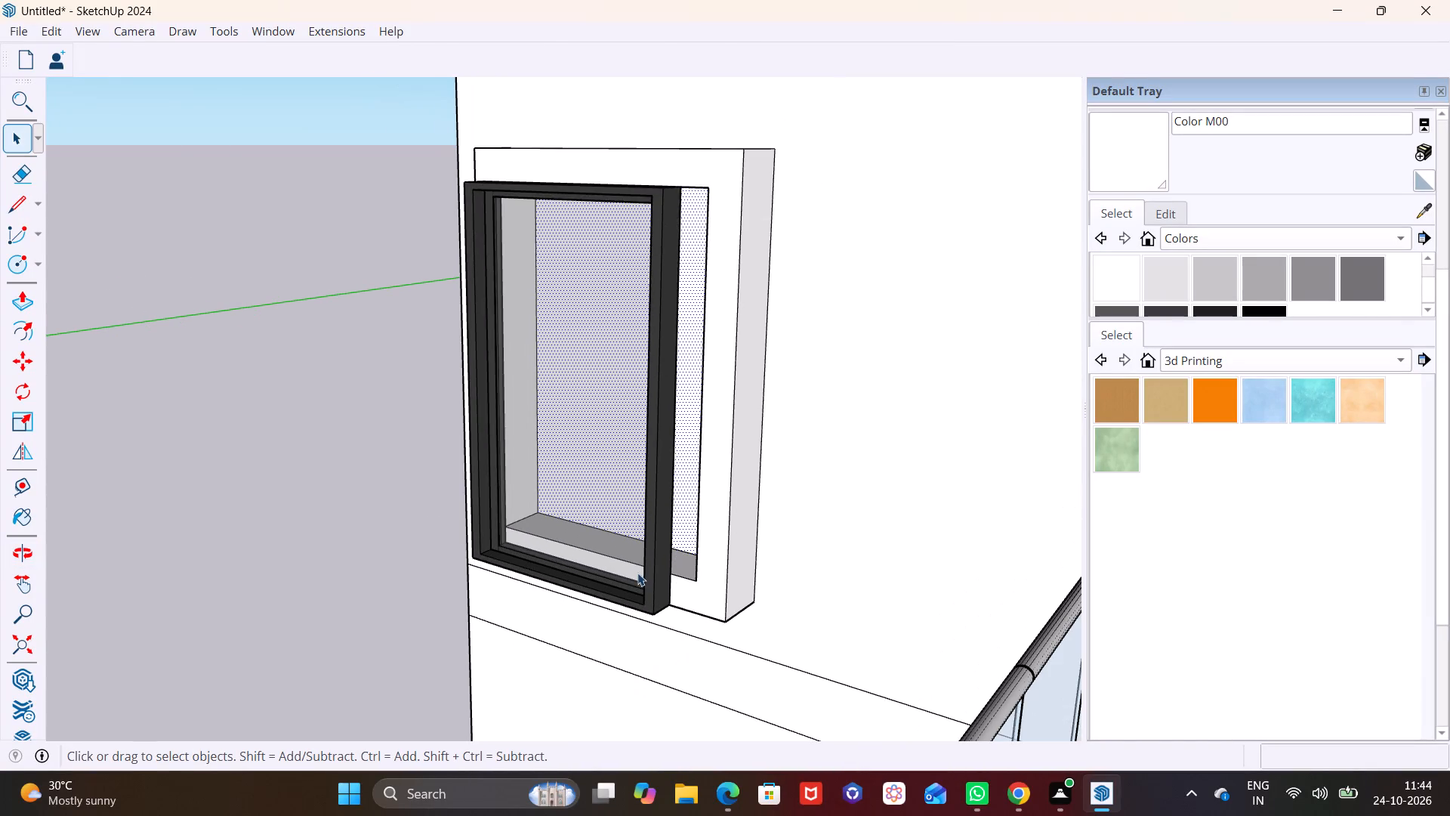
pyautogui.click(637, 573)
pyautogui.moveTo(661, 580); pyautogui.dragTo(661, 594)
pyautogui.press(',')
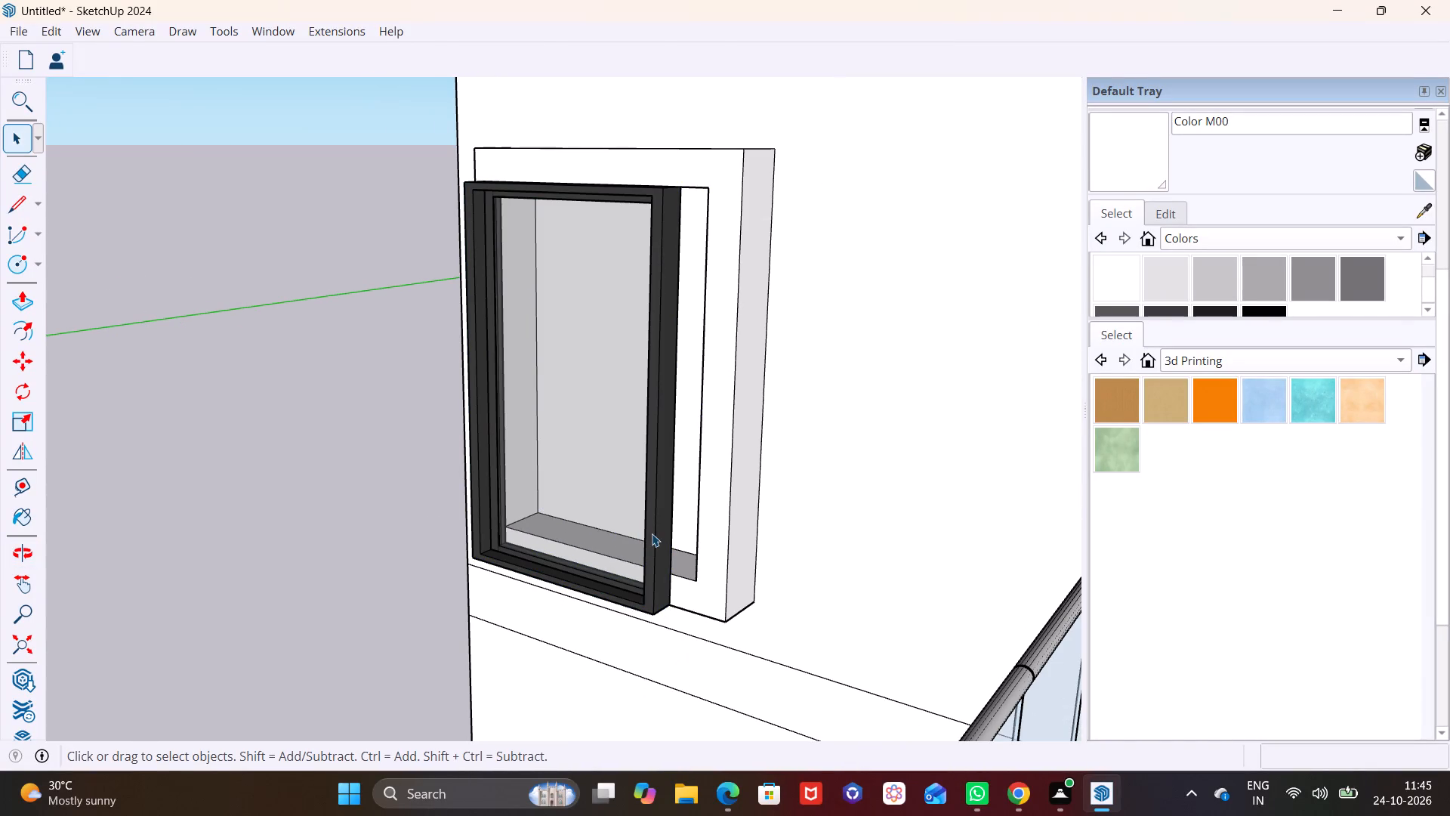
pyautogui.click(652, 533)
pyautogui.press('m')
pyautogui.scroll(8, 673, 578)
pyautogui.moveTo(657, 627); pyautogui.dragTo(697, 595)
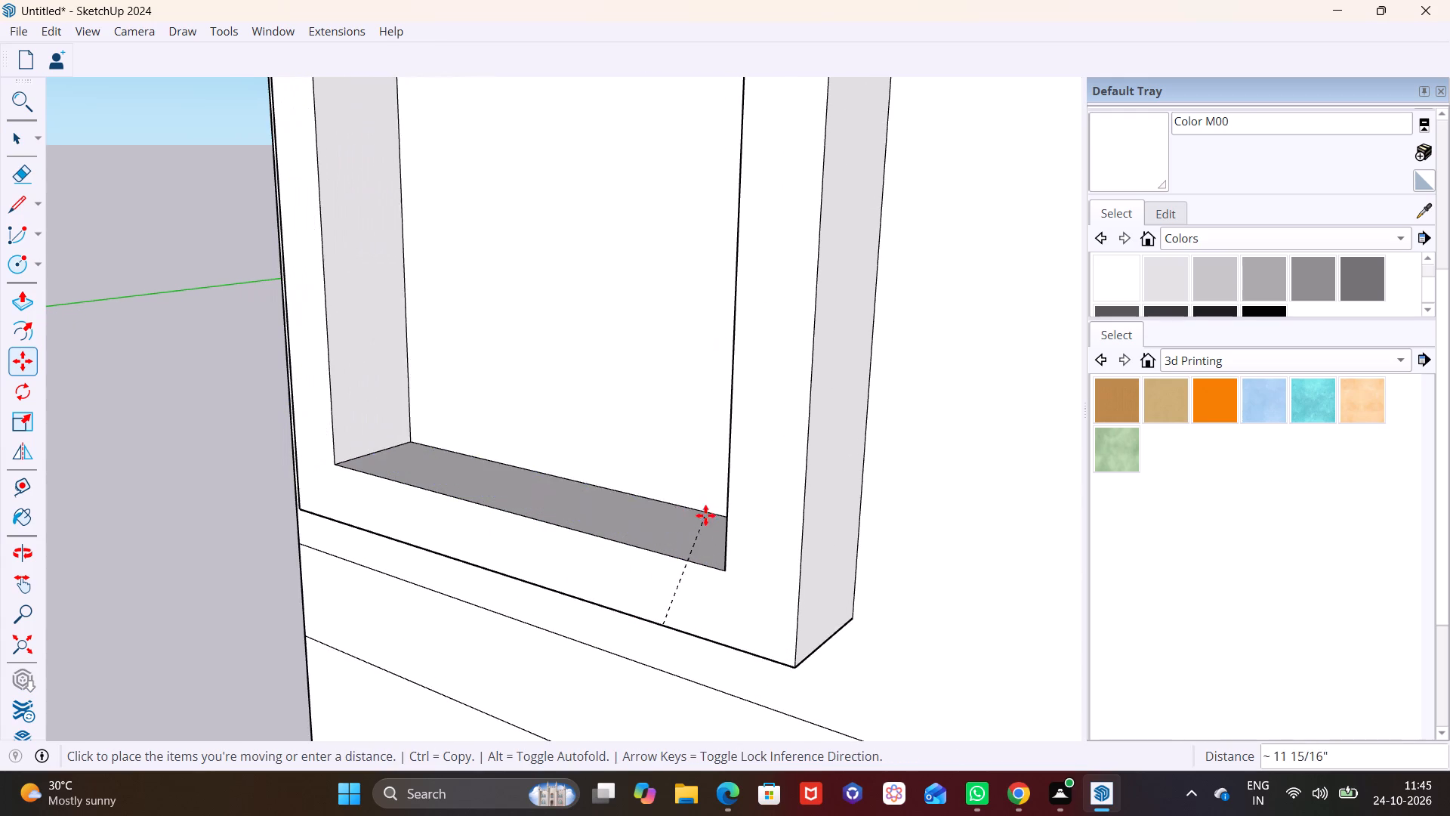
pyautogui.click(723, 517)
# Move the copied glass window by its front bottom corner to the front bottom corner of the second frame's opening.
pyautogui.scroll(-4, 560, 487)
pyautogui.moveTo(556, 497); pyautogui.dragTo(1118, 490, button='middle')
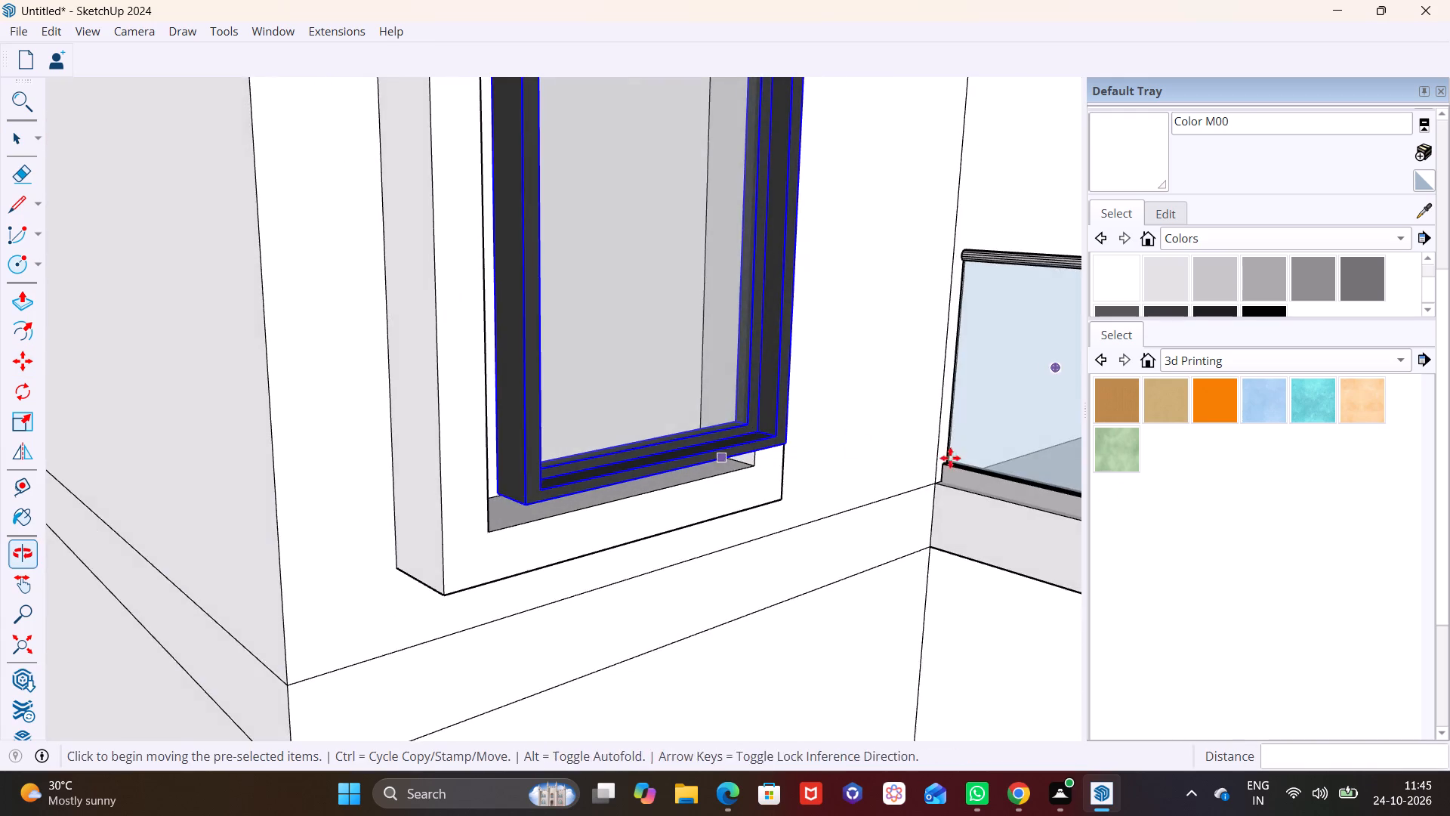
pyautogui.scroll(-6, 785, 431)
pyautogui.keyDown('shift'); pyautogui.moveTo(692, 417); pyautogui.dragTo(614, 539, button='middle'); pyautogui.keyUp('shift')
pyautogui.scroll(1, 526, 548)
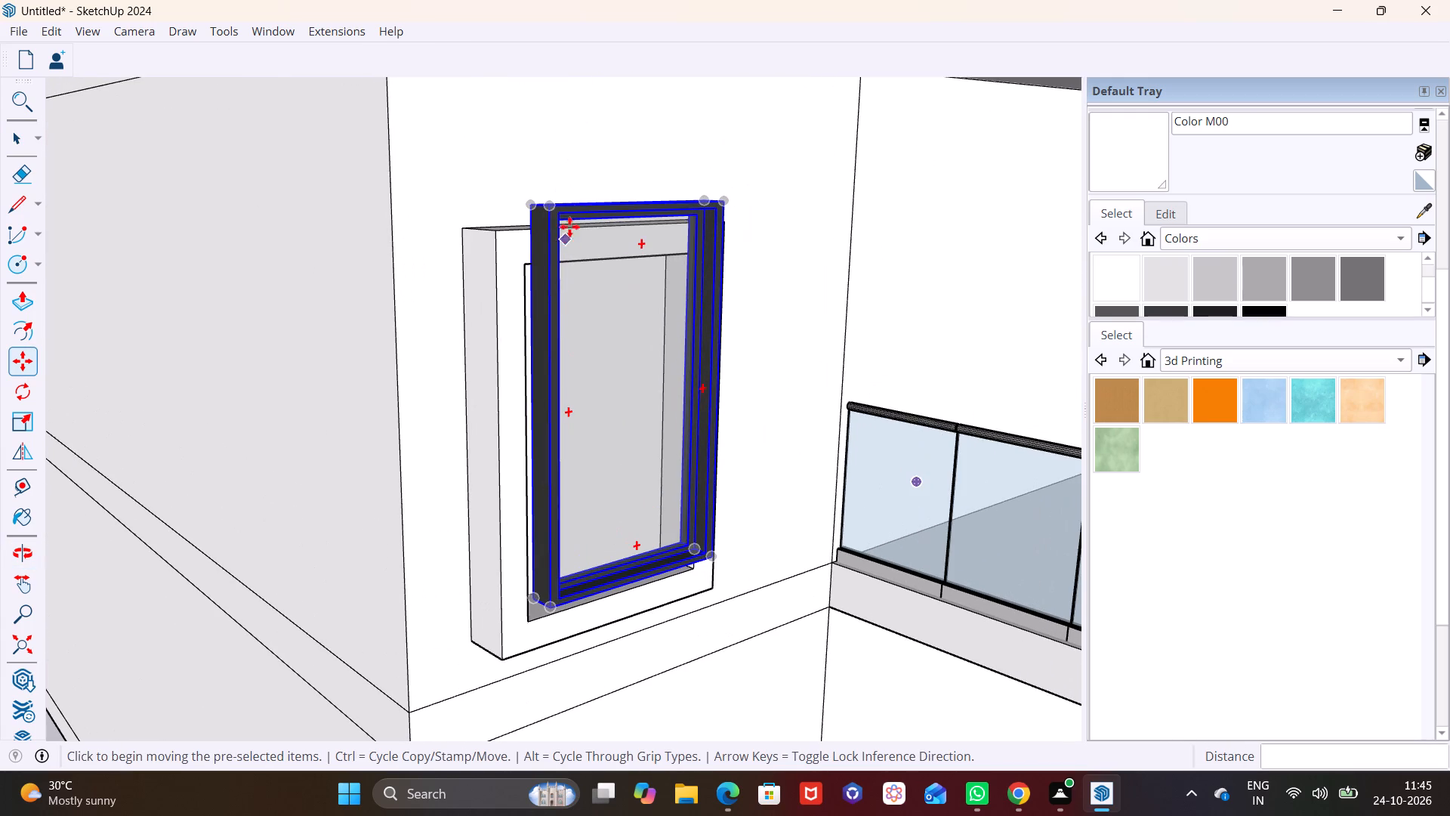
pyautogui.moveTo(569, 527); pyautogui.dragTo(404, 412, button='middle')
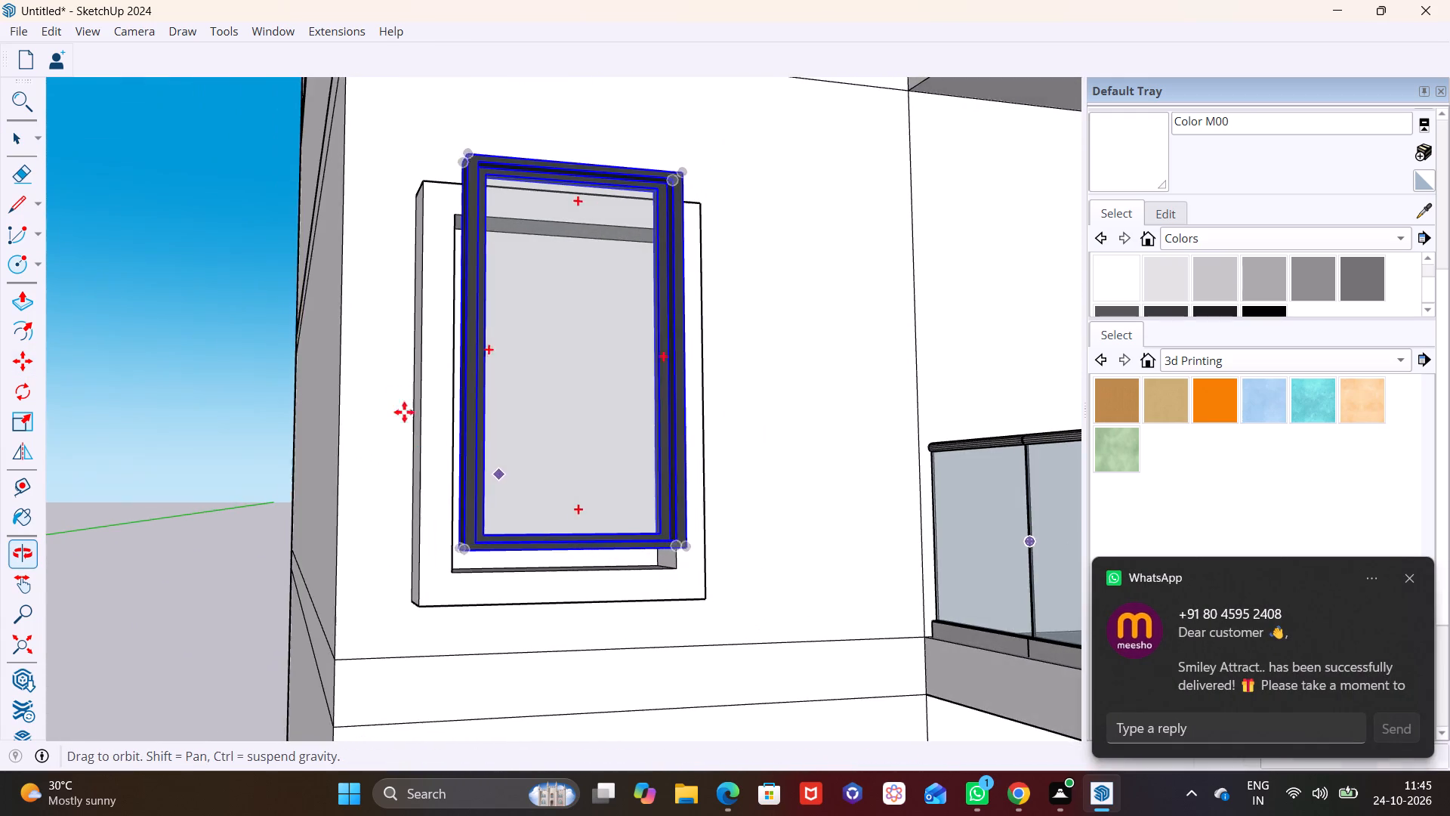
pyautogui.moveTo(404, 412); pyautogui.dragTo(400, 397, button='middle')
pyautogui.keyDown('shift'); pyautogui.moveTo(526, 546); pyautogui.dragTo(543, 443, button='middle'); pyautogui.keyUp('shift')
pyautogui.scroll(5, 473, 431)
pyautogui.moveTo(520, 478); pyautogui.dragTo(469, 459, button='middle')
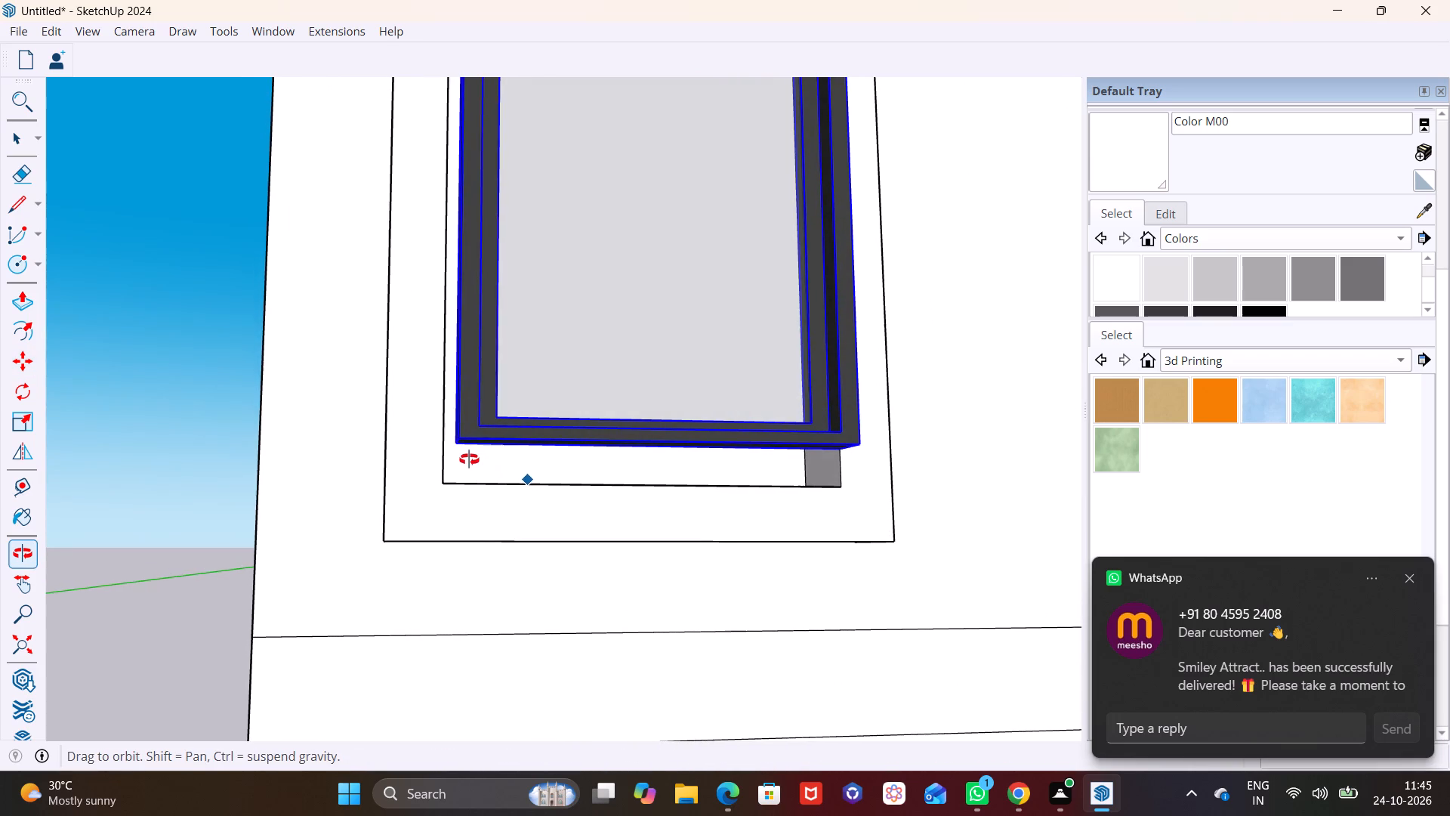
pyautogui.moveTo(469, 459); pyautogui.dragTo(472, 459, button='middle')
pyautogui.moveTo(471, 433); pyautogui.dragTo(511, 437, button='middle')
pyautogui.press('m')
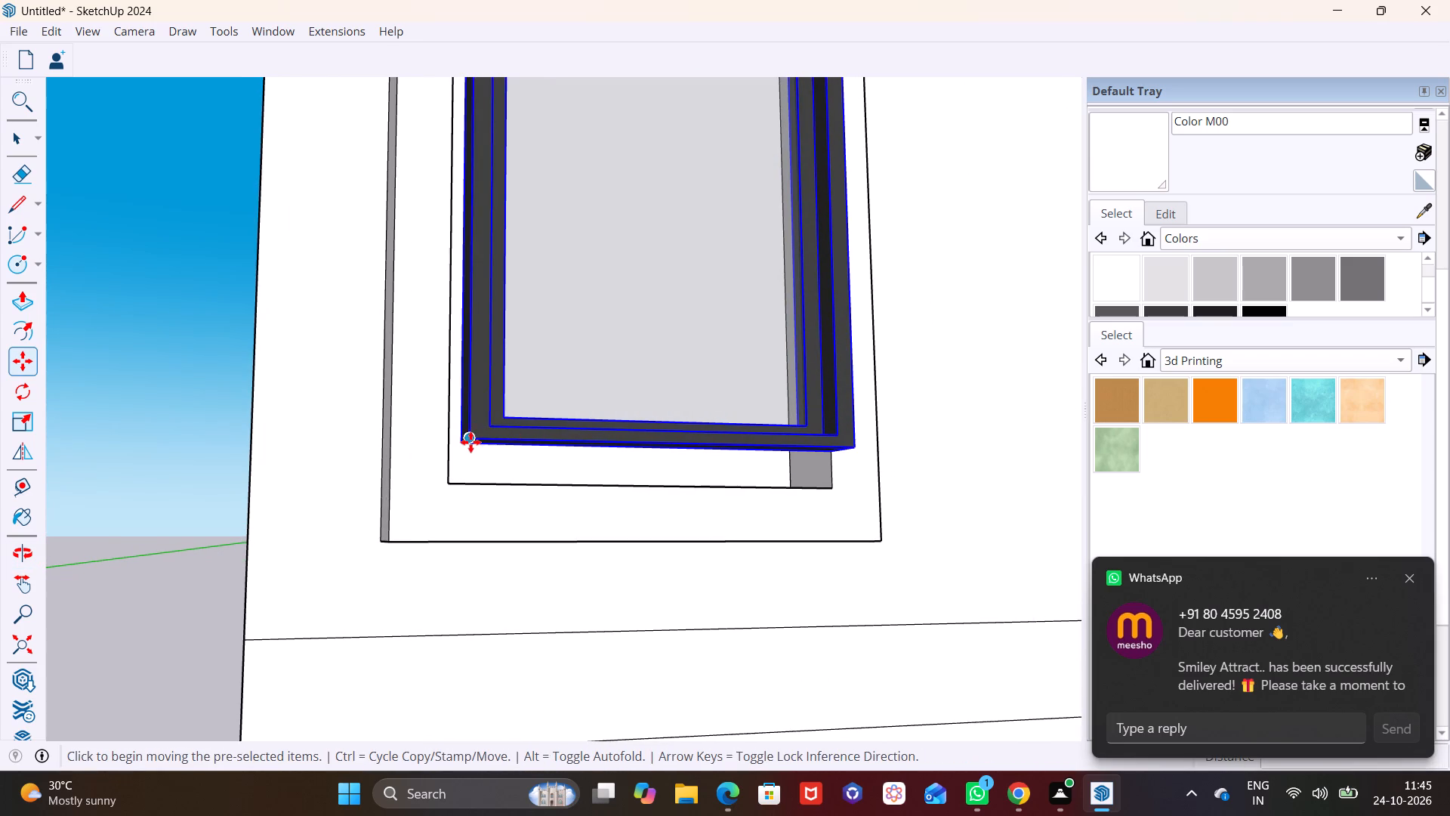
pyautogui.click(470, 440)
pyautogui.click(455, 474)
# Scale the copied glass window's height down to about 0.90 from its top edge.
pyautogui.moveTo(566, 419); pyautogui.dragTo(500, 475, button='middle')
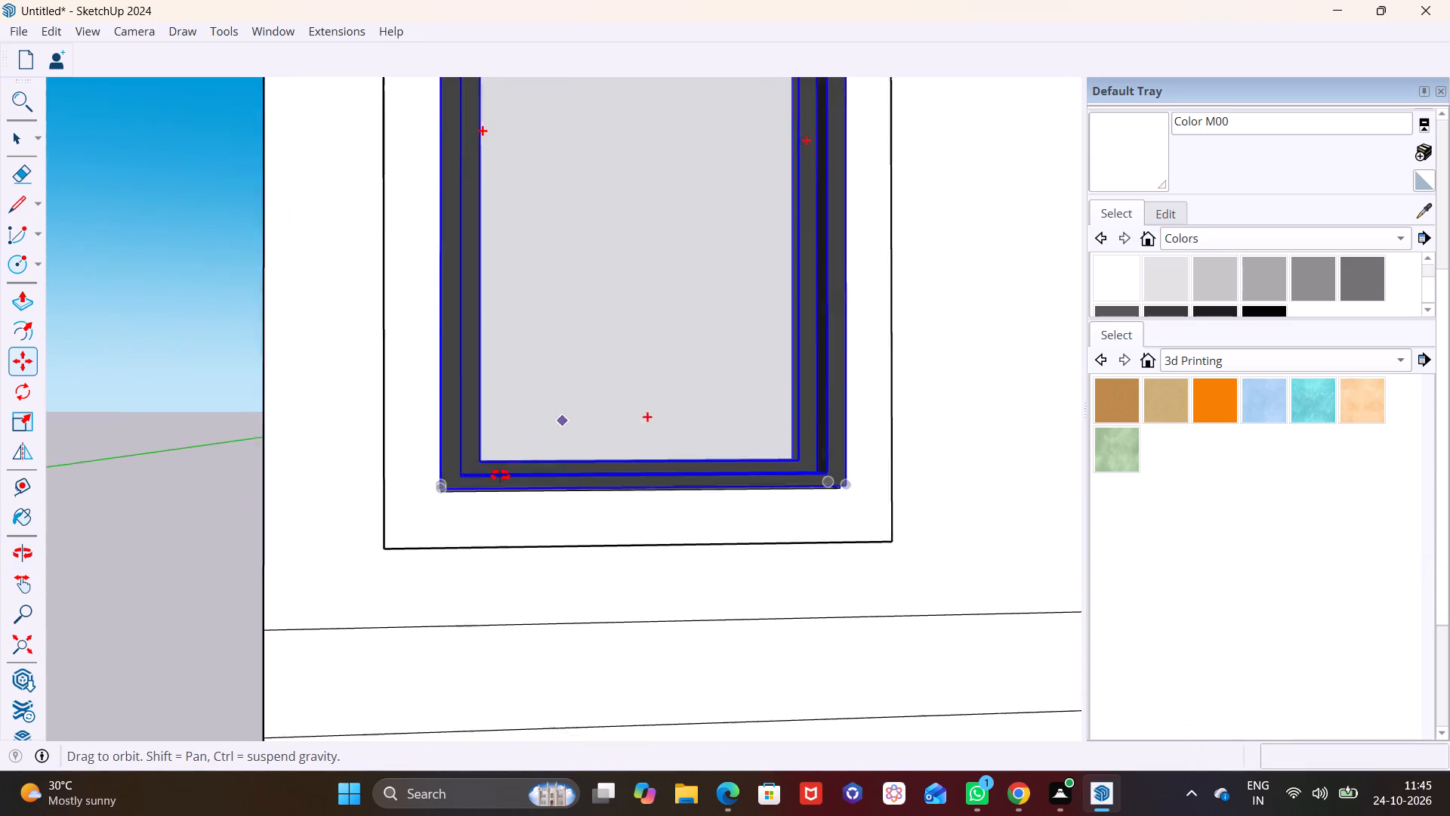
pyautogui.moveTo(500, 475); pyautogui.dragTo(255, 531, button='middle')
pyautogui.scroll(-10, 482, 392)
pyautogui.keyDown('shift'); pyautogui.moveTo(570, 402); pyautogui.dragTo(480, 471, button='middle'); pyautogui.keyUp('shift')
pyautogui.scroll(1, 463, 246)
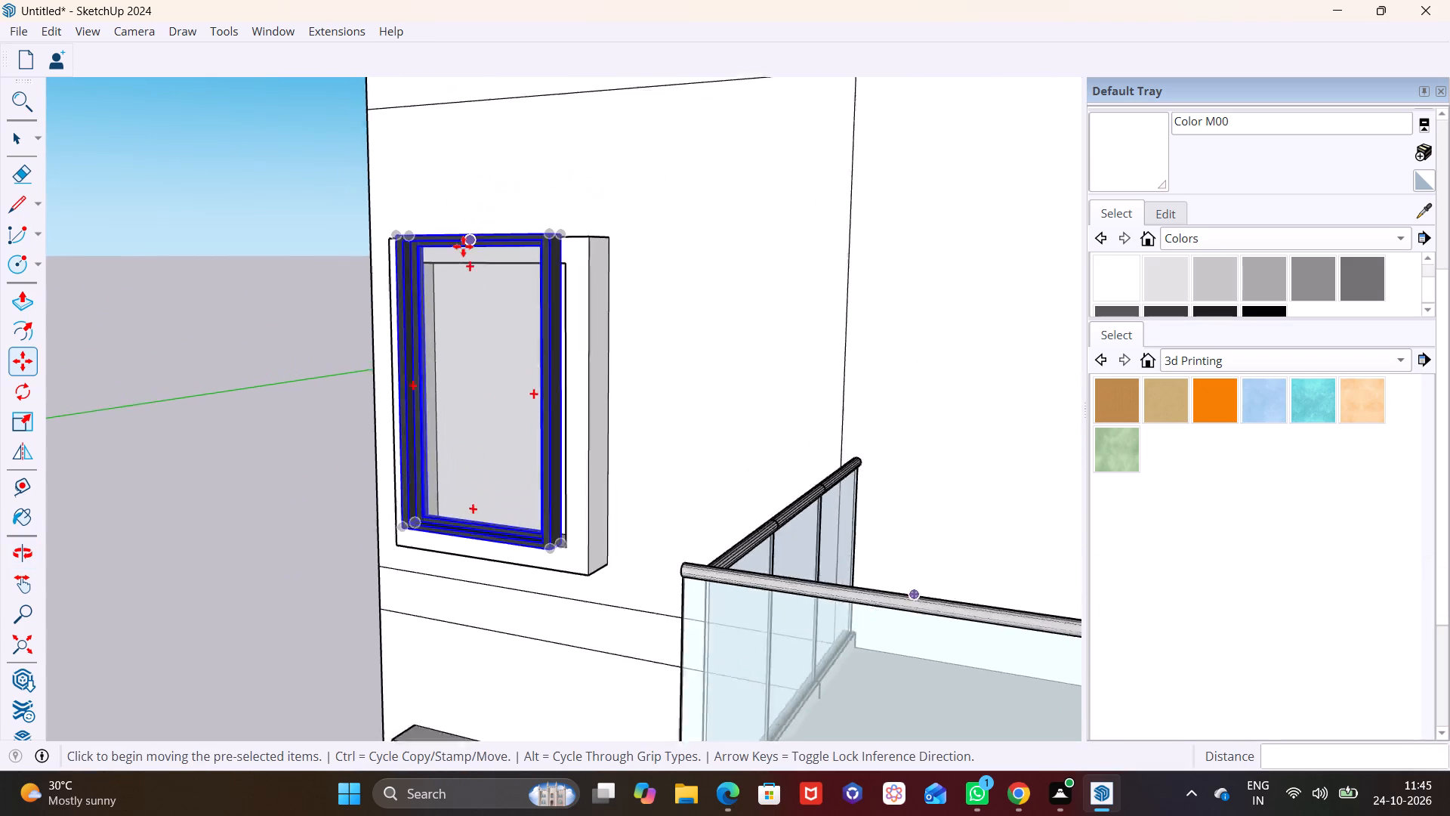
pyautogui.scroll(5, 463, 246)
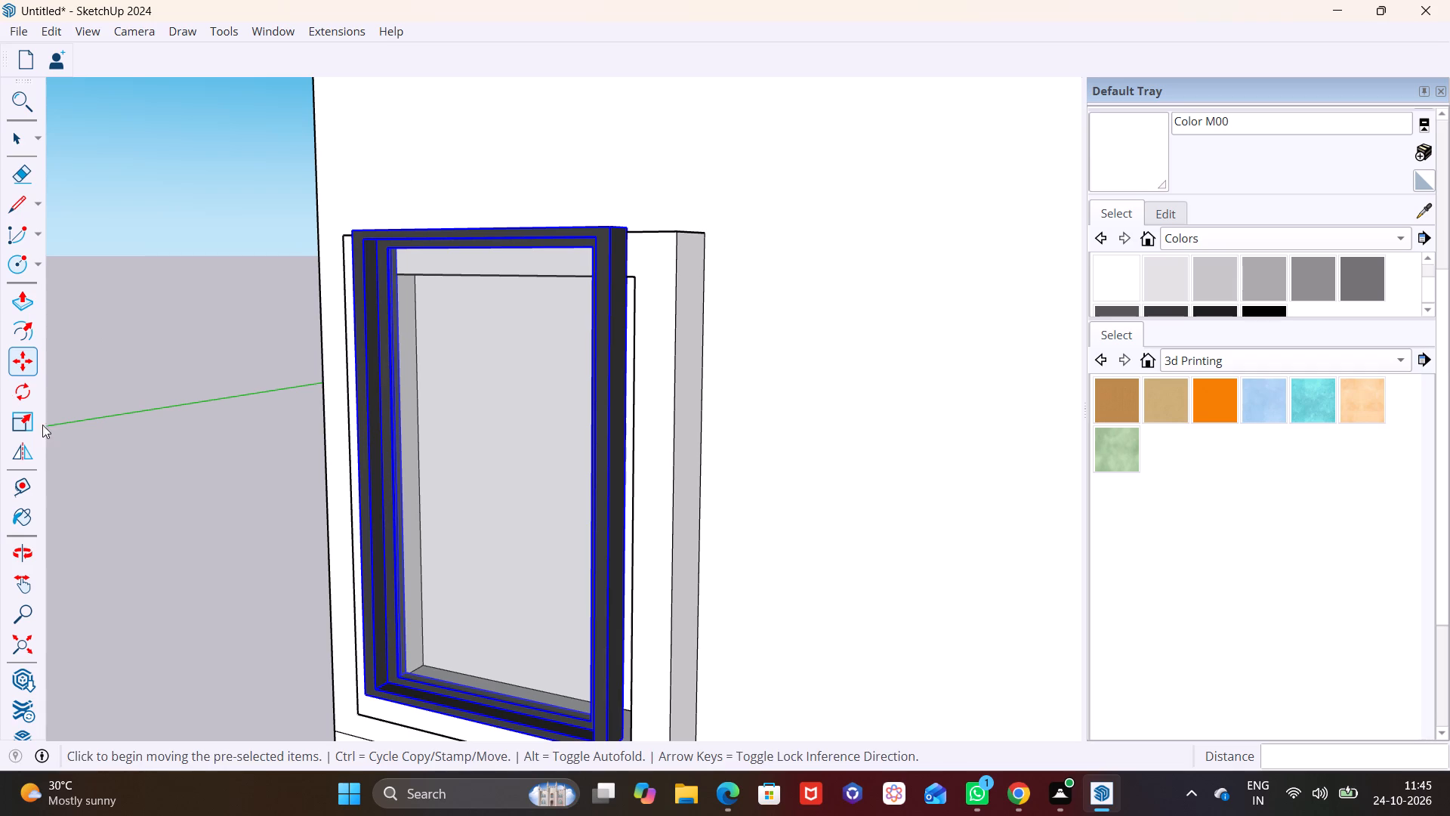
pyautogui.click(30, 421)
pyautogui.moveTo(474, 226); pyautogui.dragTo(449, 387, button='middle')
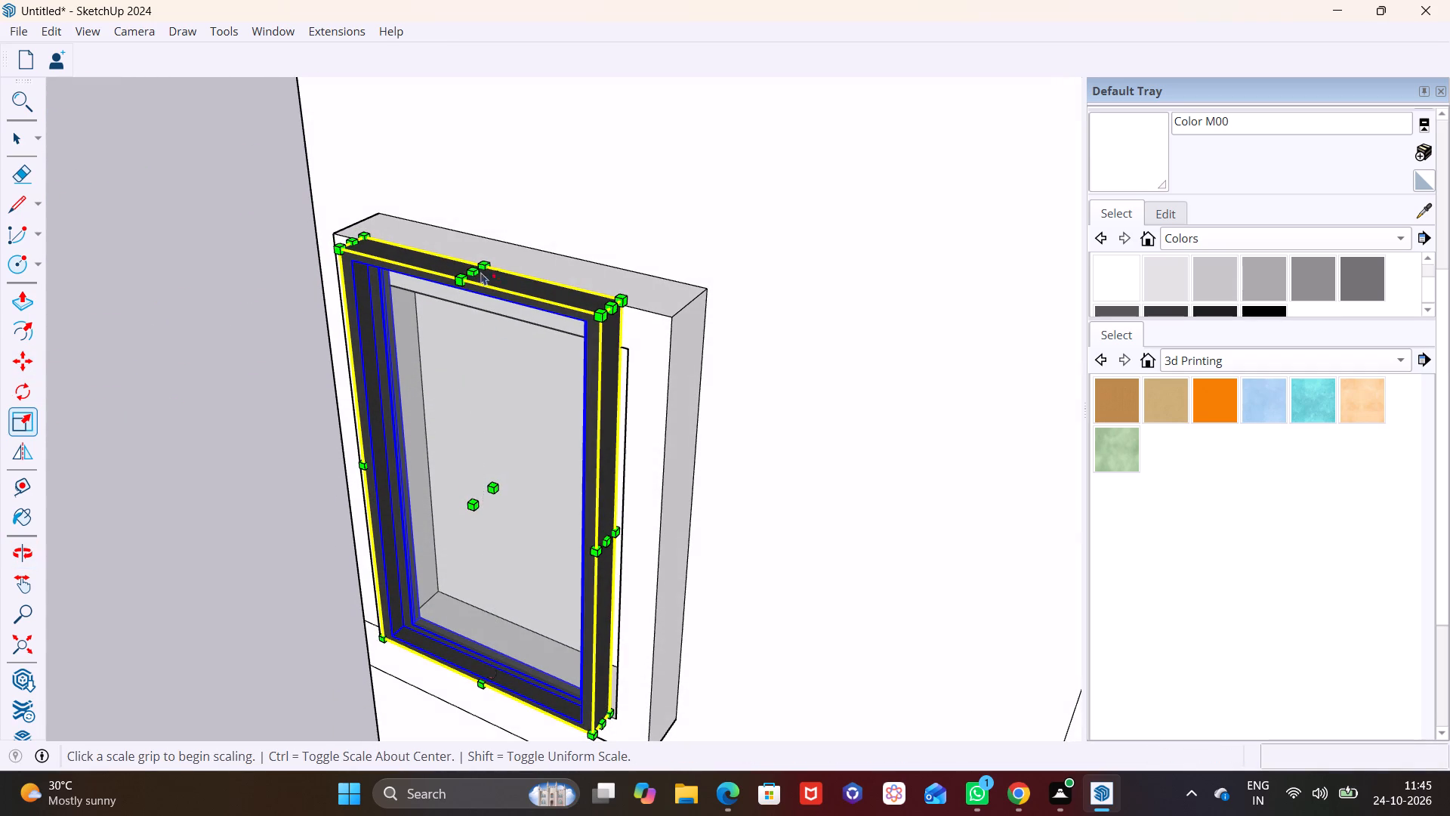
pyautogui.click(466, 270)
pyautogui.click(465, 323)
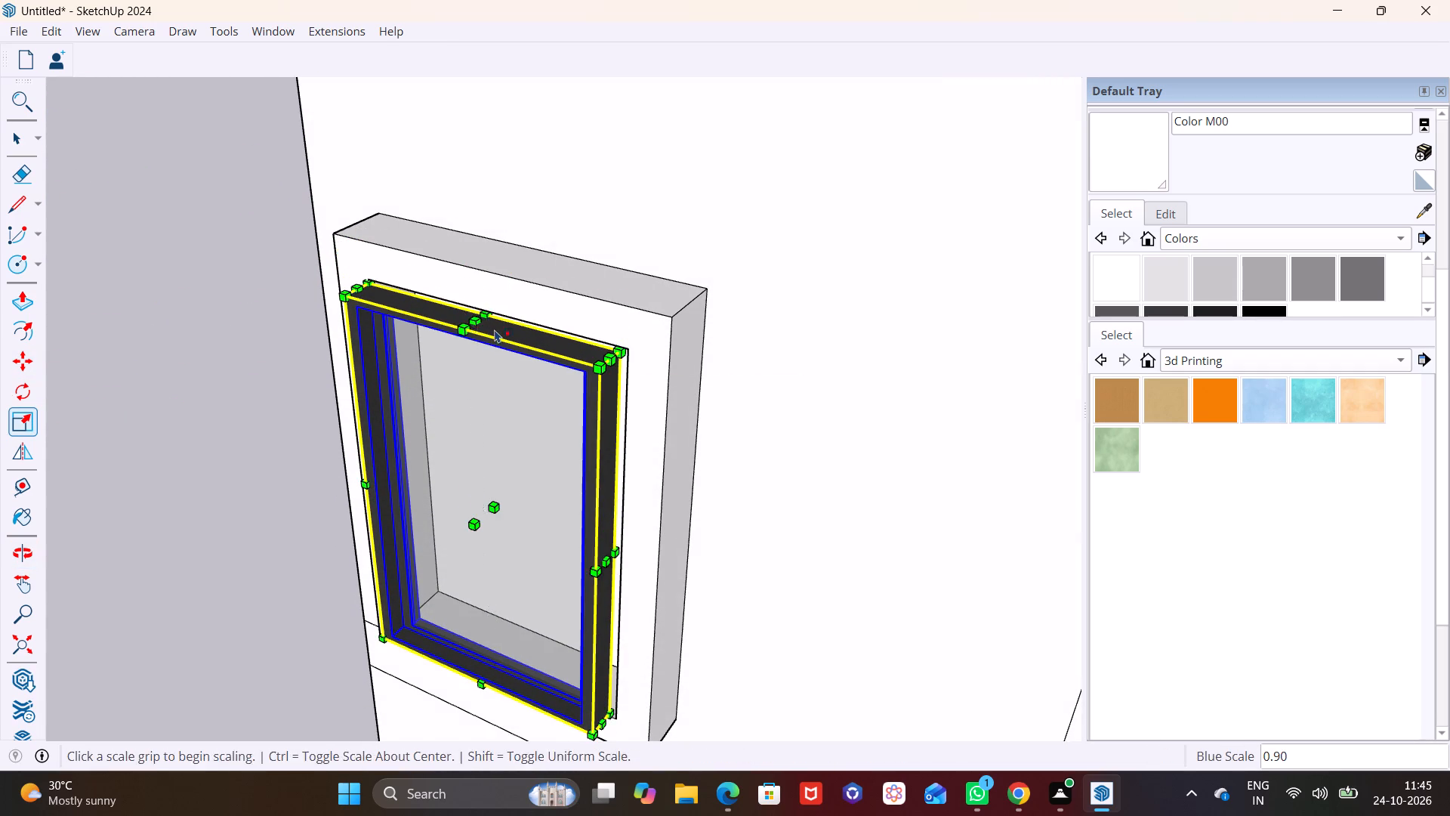
# Move the scaled glass window about 5 3/16" by its top corner to the top corner of the second frame's opening.
pyautogui.moveTo(495, 329); pyautogui.dragTo(593, 248, button='middle')
pyautogui.scroll(4, 609, 373)
pyautogui.moveTo(582, 390); pyautogui.dragTo(545, 320, button='middle')
pyautogui.press('m')
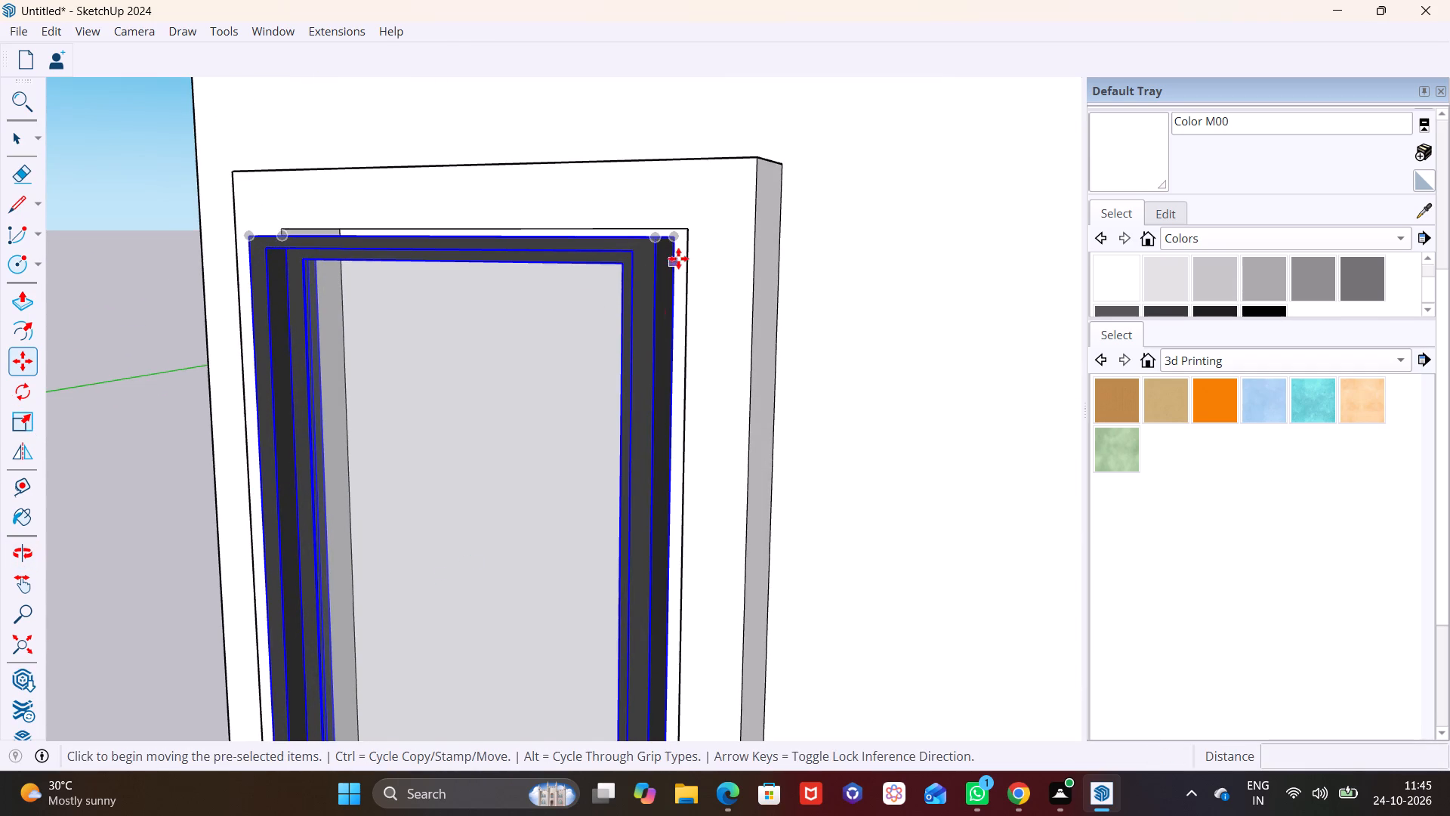
pyautogui.click(253, 241)
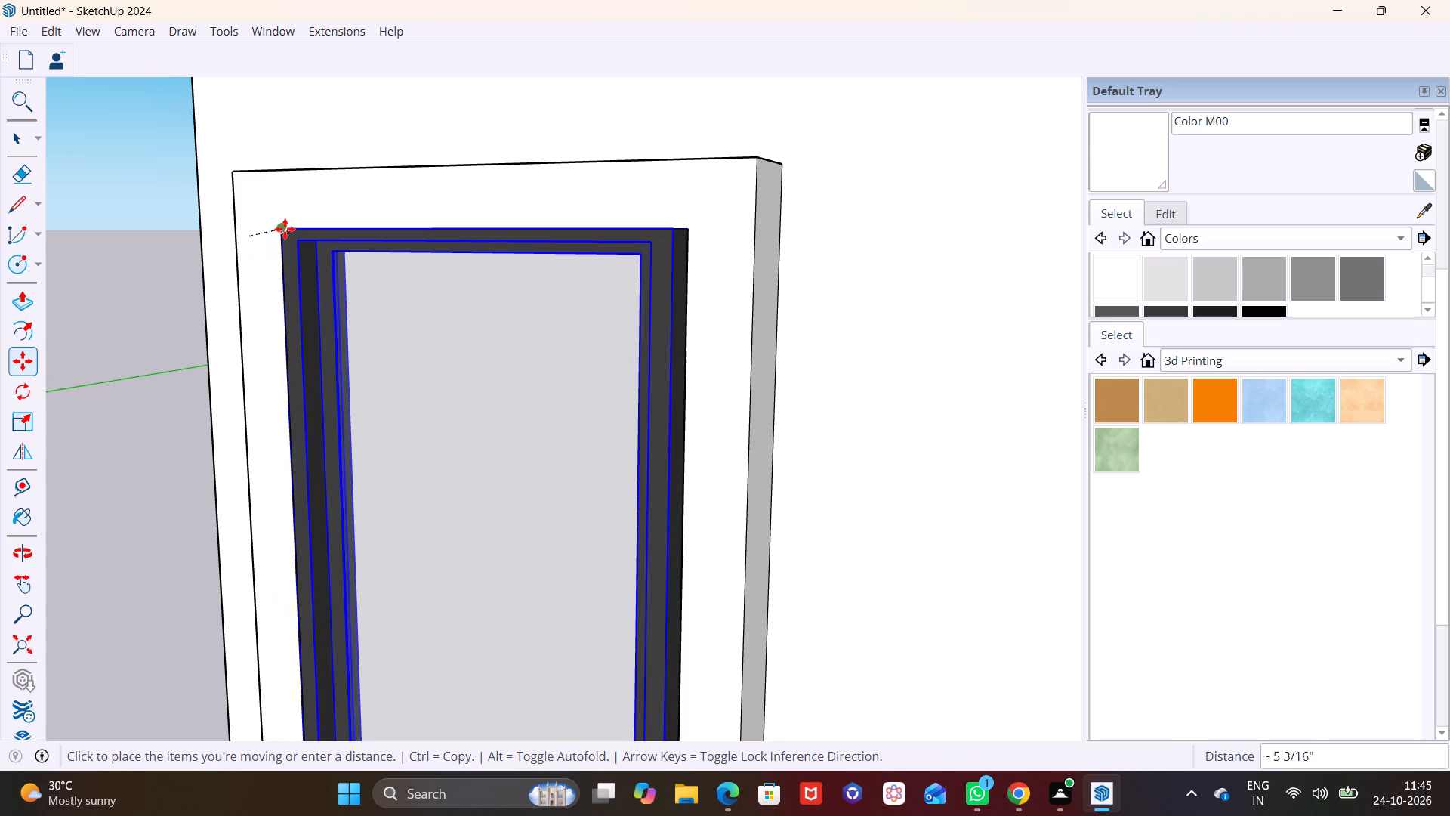
pyautogui.click(288, 232)
pyautogui.press('space')
pyautogui.click(816, 447)
# Examine the scaled glass window in the second frame together with the surrounding wall and balconies from several angles.
pyautogui.moveTo(730, 440); pyautogui.dragTo(671, 447, button='middle')
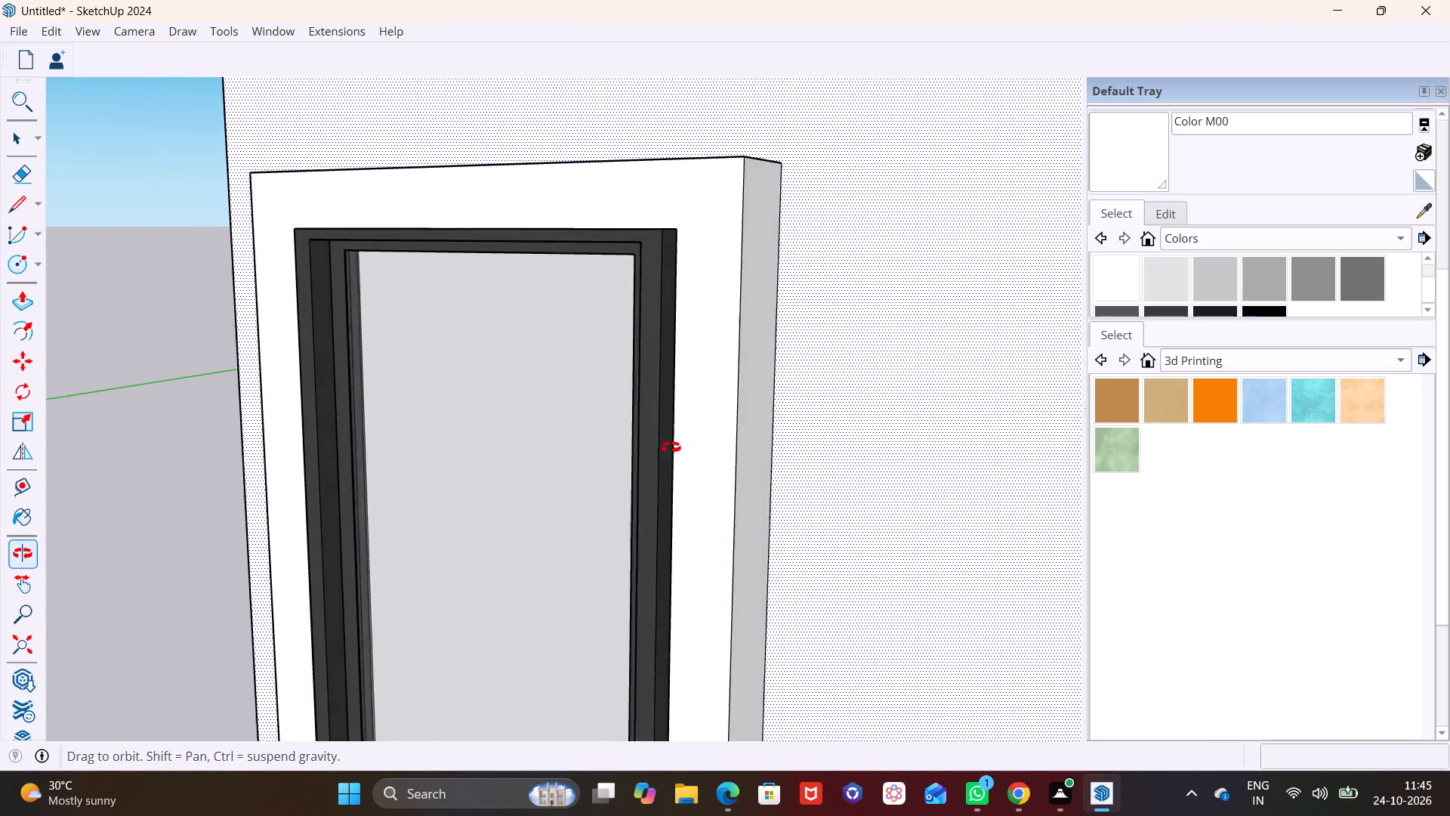
pyautogui.moveTo(671, 447); pyautogui.dragTo(418, 471, button='middle')
pyautogui.scroll(-7, 454, 483)
pyautogui.moveTo(501, 542); pyautogui.dragTo(615, 494, button='middle')
pyautogui.scroll(-12, 486, 452)
pyautogui.scroll(-17, 412, 554)
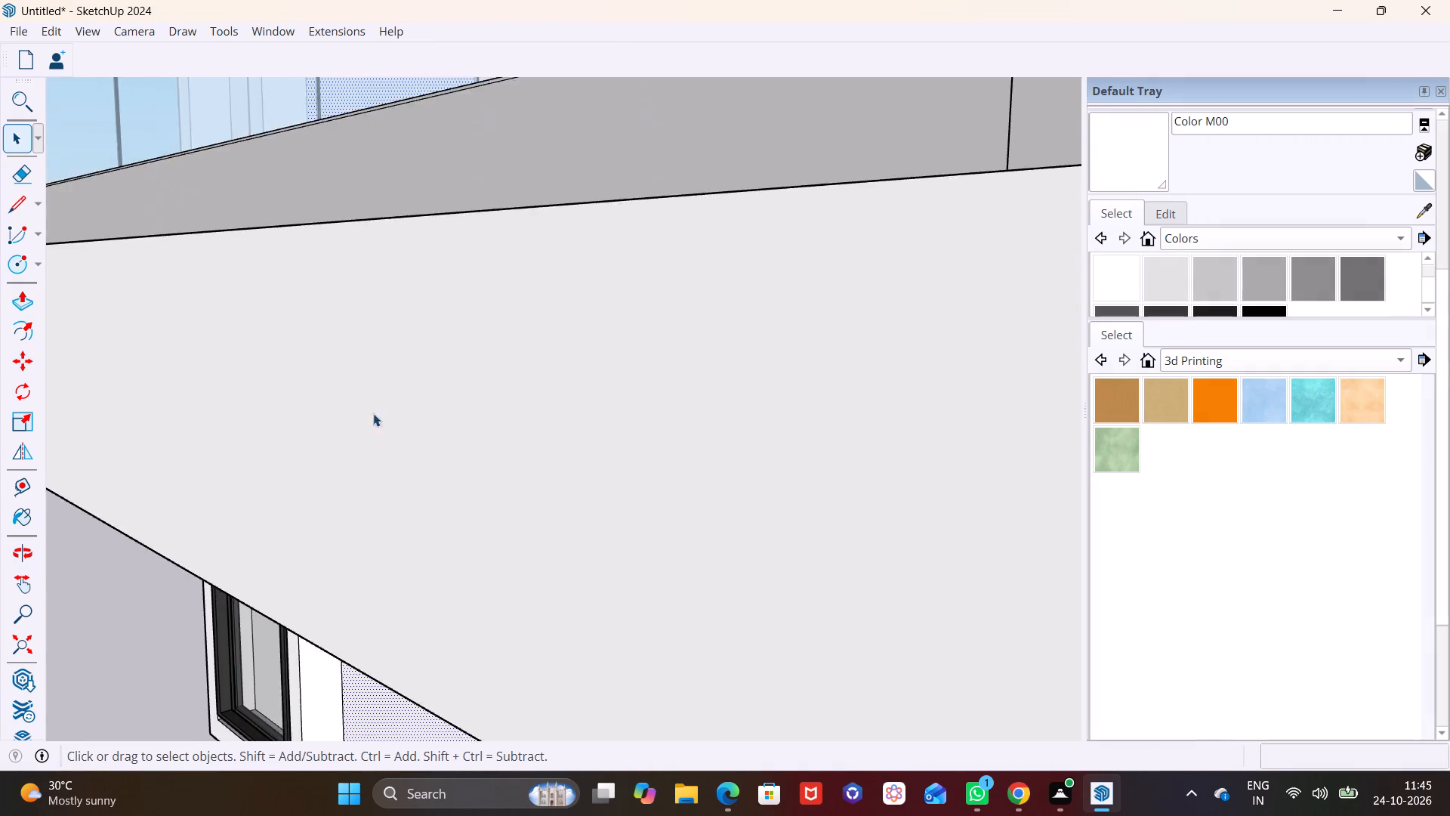
pyautogui.scroll(-8, 373, 413)
pyautogui.keyDown('shift'); pyautogui.moveTo(363, 475); pyautogui.dragTo(563, 240, button='middle'); pyautogui.keyUp('shift')
pyautogui.scroll(-4, 397, 475)
pyautogui.moveTo(388, 523); pyautogui.dragTo(651, 474, button='middle')
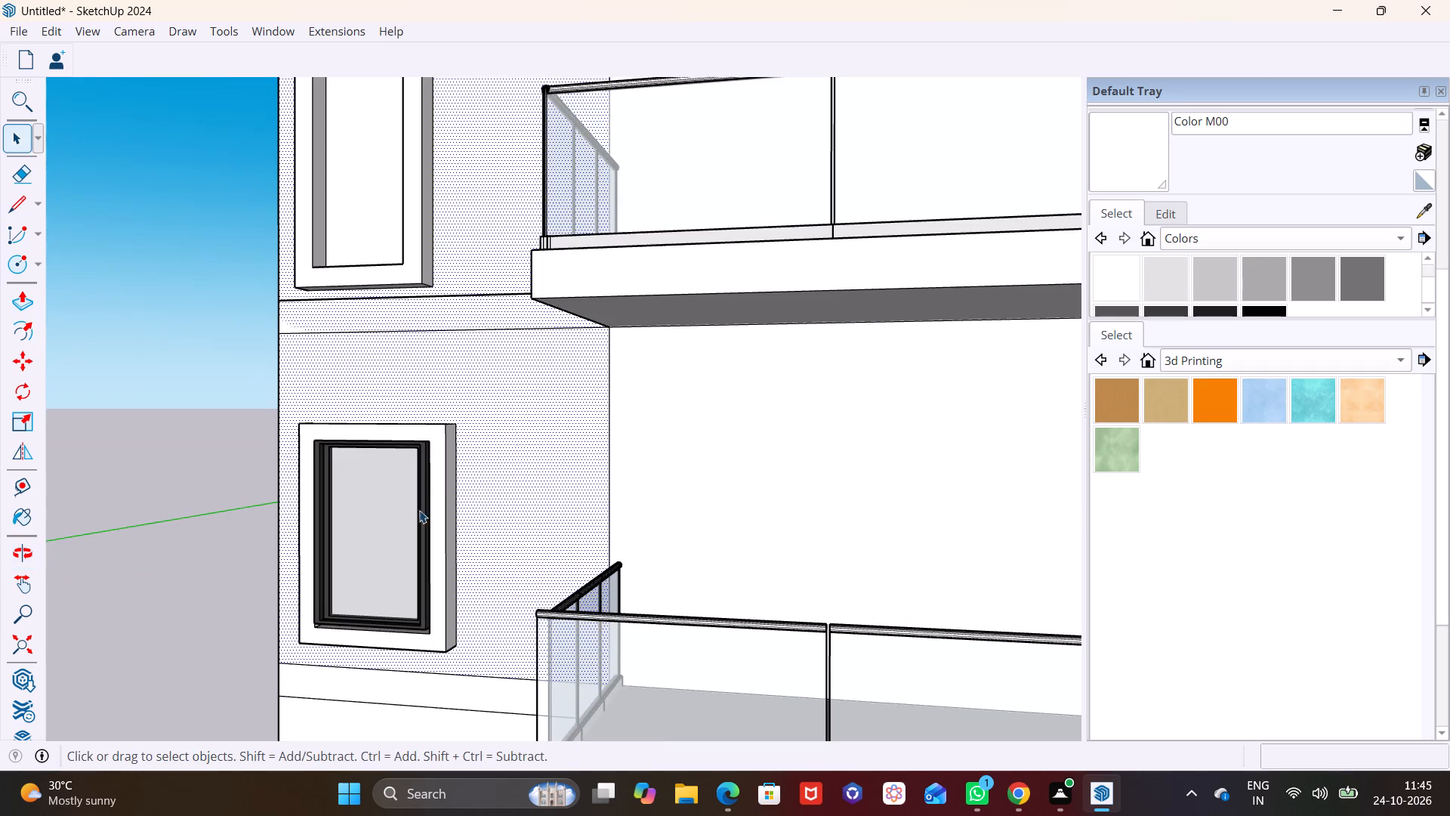
# Move the second frame's glass window about 1" along the red axis from its top corner.
pyautogui.keyDown('shift'); pyautogui.moveTo(418, 510); pyautogui.dragTo(585, 298, button='middle'); pyautogui.keyUp('shift')
pyautogui.moveTo(599, 419); pyautogui.dragTo(537, 396, button='middle')
pyautogui.scroll(7, 486, 325)
pyautogui.moveTo(546, 339); pyautogui.dragTo(529, 451, button='middle')
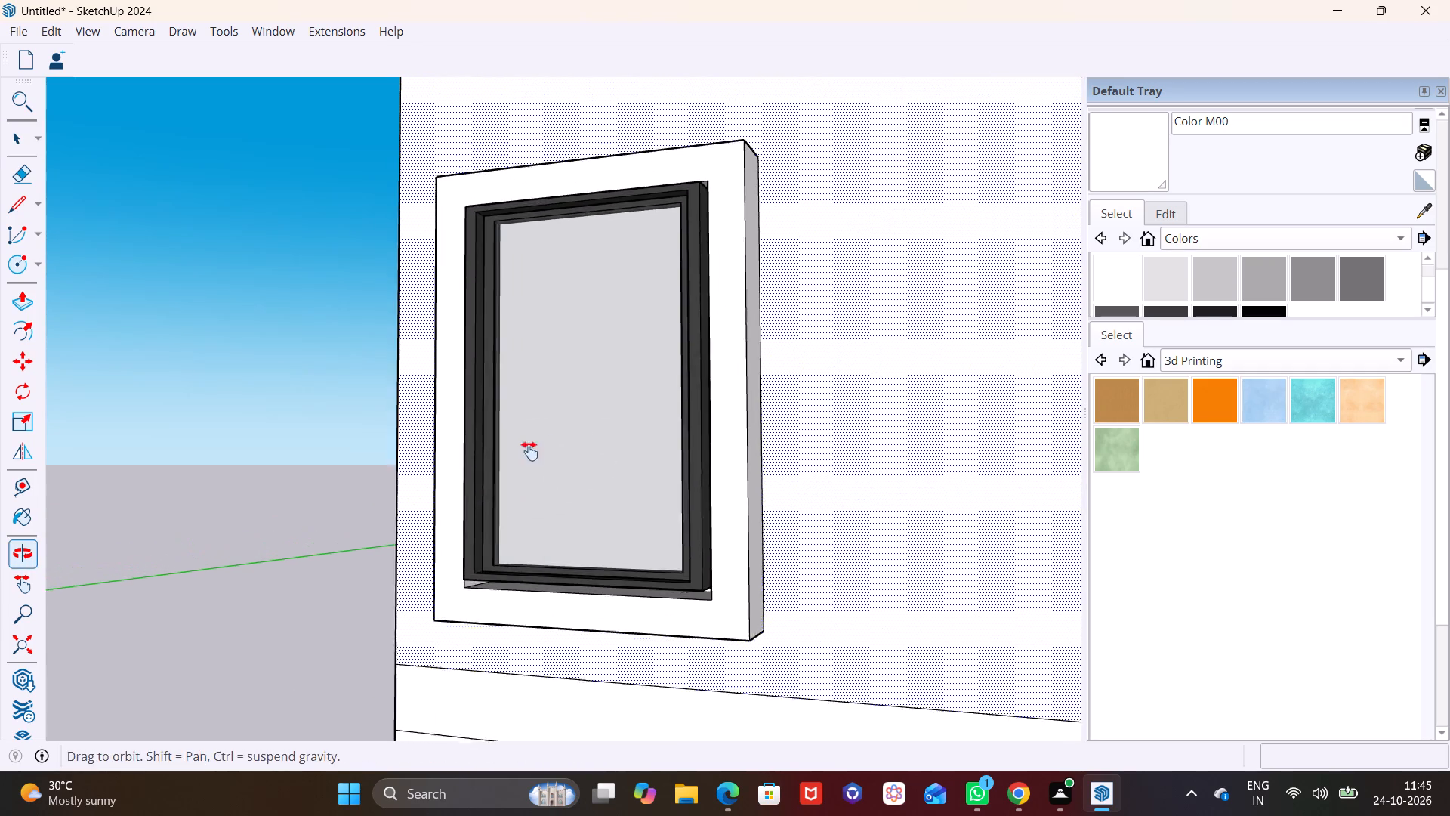
pyautogui.moveTo(529, 451); pyautogui.dragTo(523, 475, button='middle')
pyautogui.moveTo(494, 300); pyautogui.dragTo(463, 350, button='middle')
pyautogui.scroll(12, 486, 217)
pyautogui.click(485, 280)
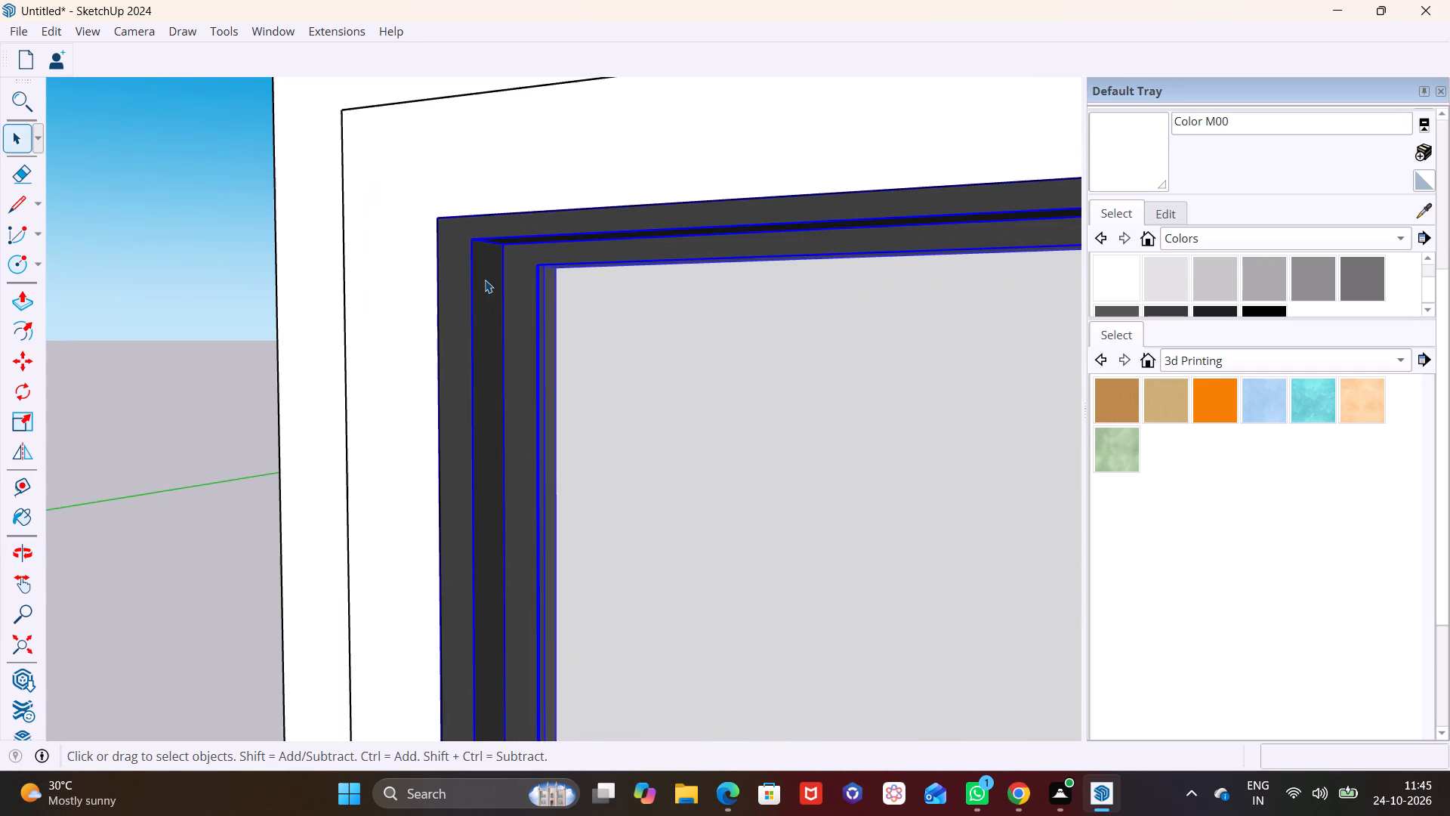
pyautogui.click(460, 249)
pyautogui.press('m')
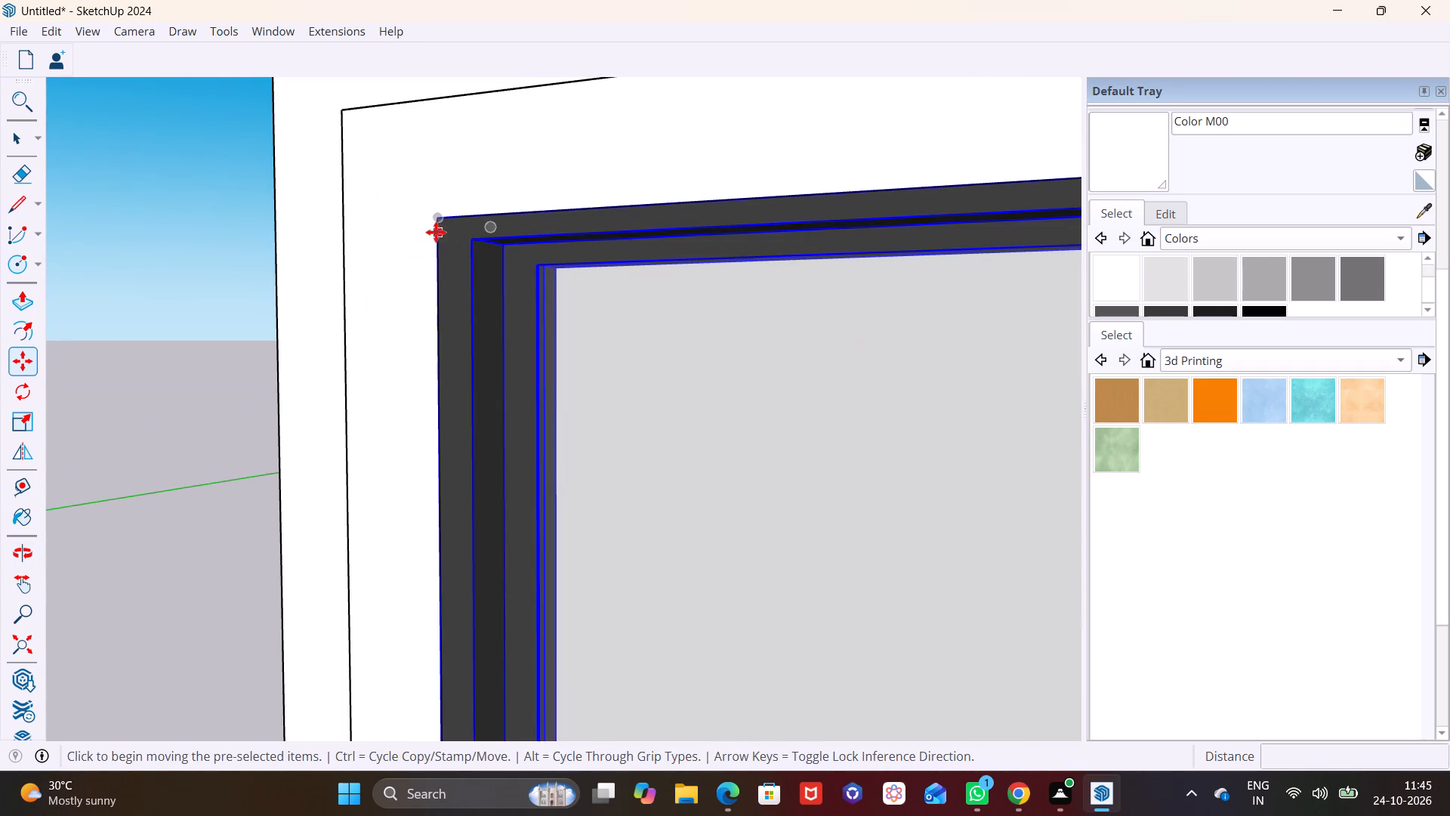
pyautogui.click(441, 219)
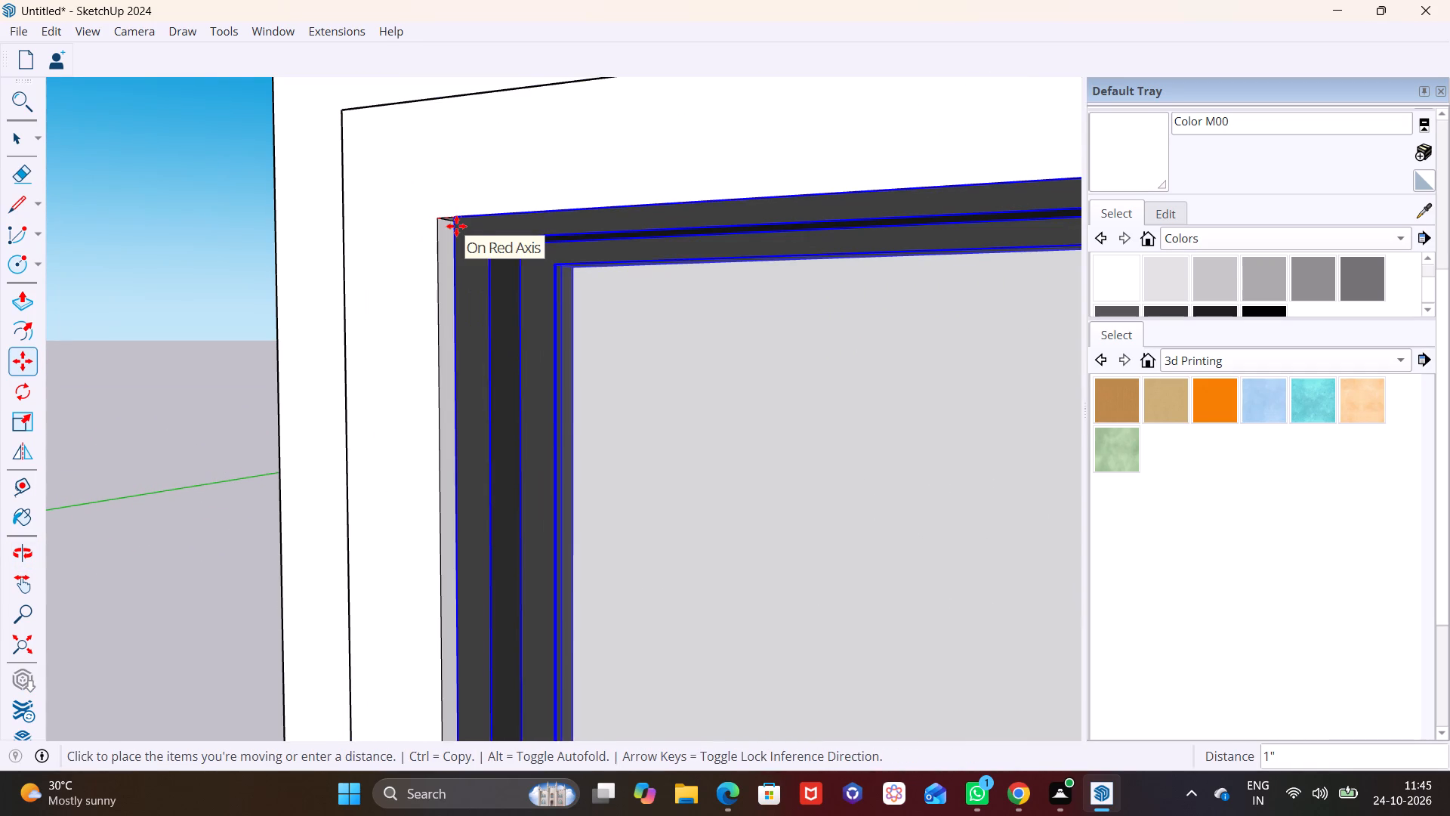
pyautogui.click(461, 227)
pyautogui.press('space')
pyautogui.click(230, 260)
# Move the second frame's glass window about 1 5/8" downward toward the bottom of its opening.
pyautogui.scroll(-11, 372, 312)
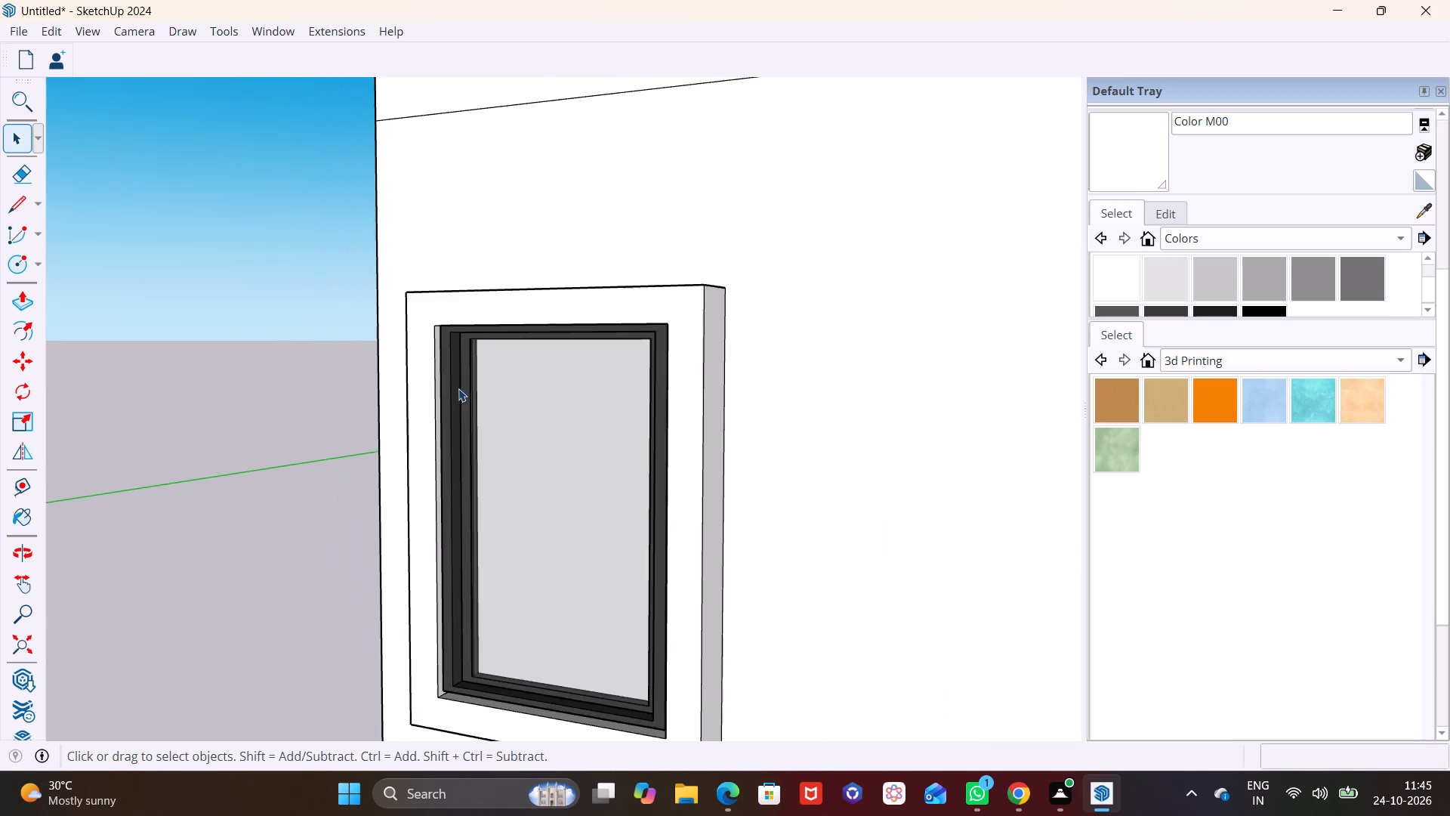
pyautogui.scroll(-4, 458, 388)
pyautogui.moveTo(464, 429); pyautogui.dragTo(451, 455, button='middle')
pyautogui.scroll(2, 467, 503)
pyautogui.keyDown('shift'); pyautogui.moveTo(499, 439); pyautogui.dragTo(509, 306, button='middle'); pyautogui.keyUp('shift')
pyautogui.scroll(2, 506, 413)
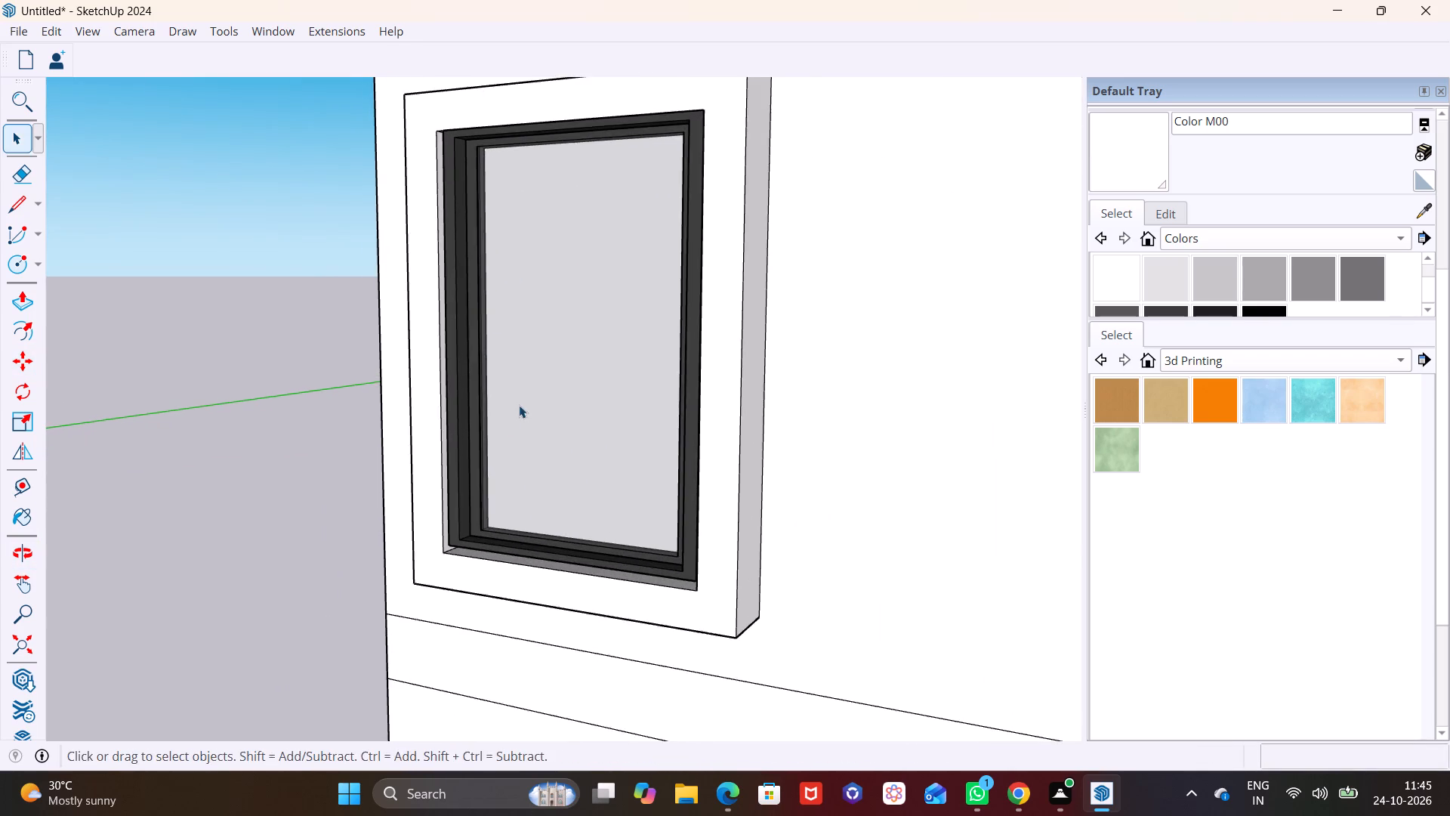
pyautogui.moveTo(519, 405); pyautogui.dragTo(558, 363, button='middle')
pyautogui.scroll(-3, 569, 369)
pyautogui.moveTo(573, 372); pyautogui.dragTo(616, 327, button='middle')
pyautogui.scroll(3, 596, 407)
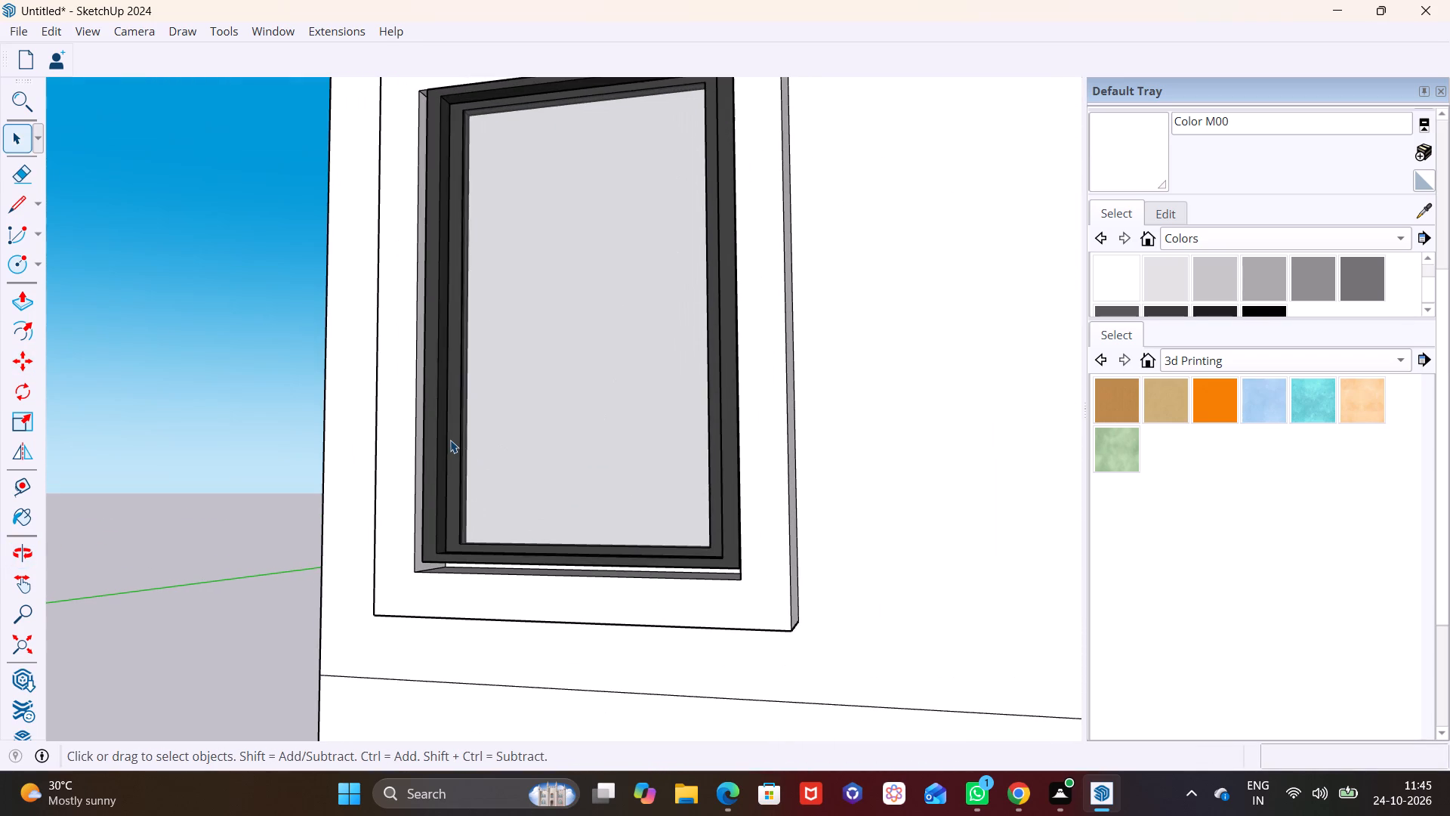
pyautogui.click(450, 440)
pyautogui.press('m')
pyautogui.click(455, 369)
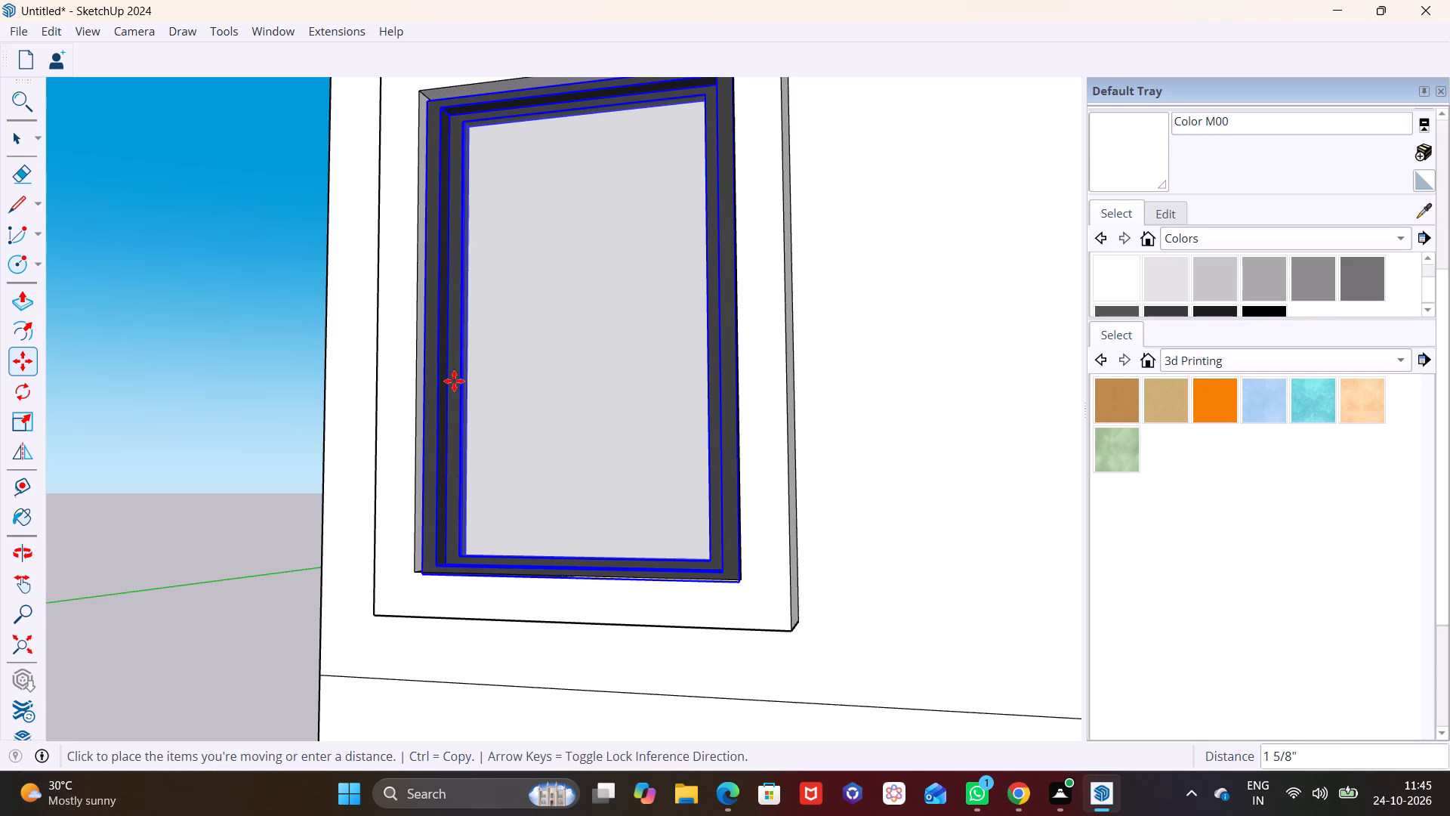
pyautogui.click(447, 381)
pyautogui.press('space')
pyautogui.click(76, 375)
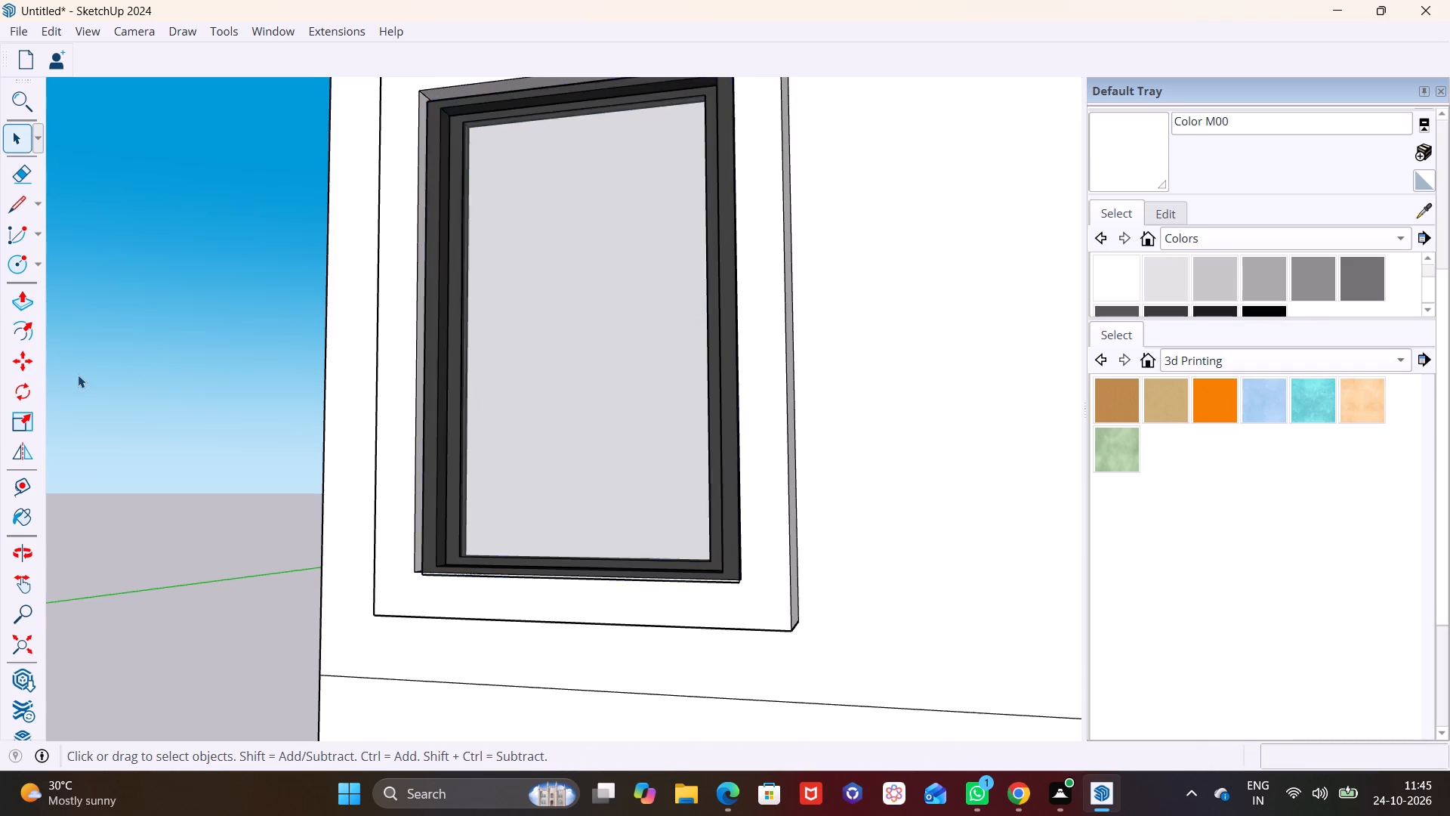
# Copy the second frame's glass window up about 11' 3" to the top corner of the third frame's opening.
pyautogui.scroll(-7, 255, 384)
pyautogui.moveTo(349, 443); pyautogui.dragTo(261, 591, button='middle')
pyautogui.keyDown('shift'); pyautogui.moveTo(295, 446); pyautogui.dragTo(427, 662, button='middle'); pyautogui.keyUp('shift')
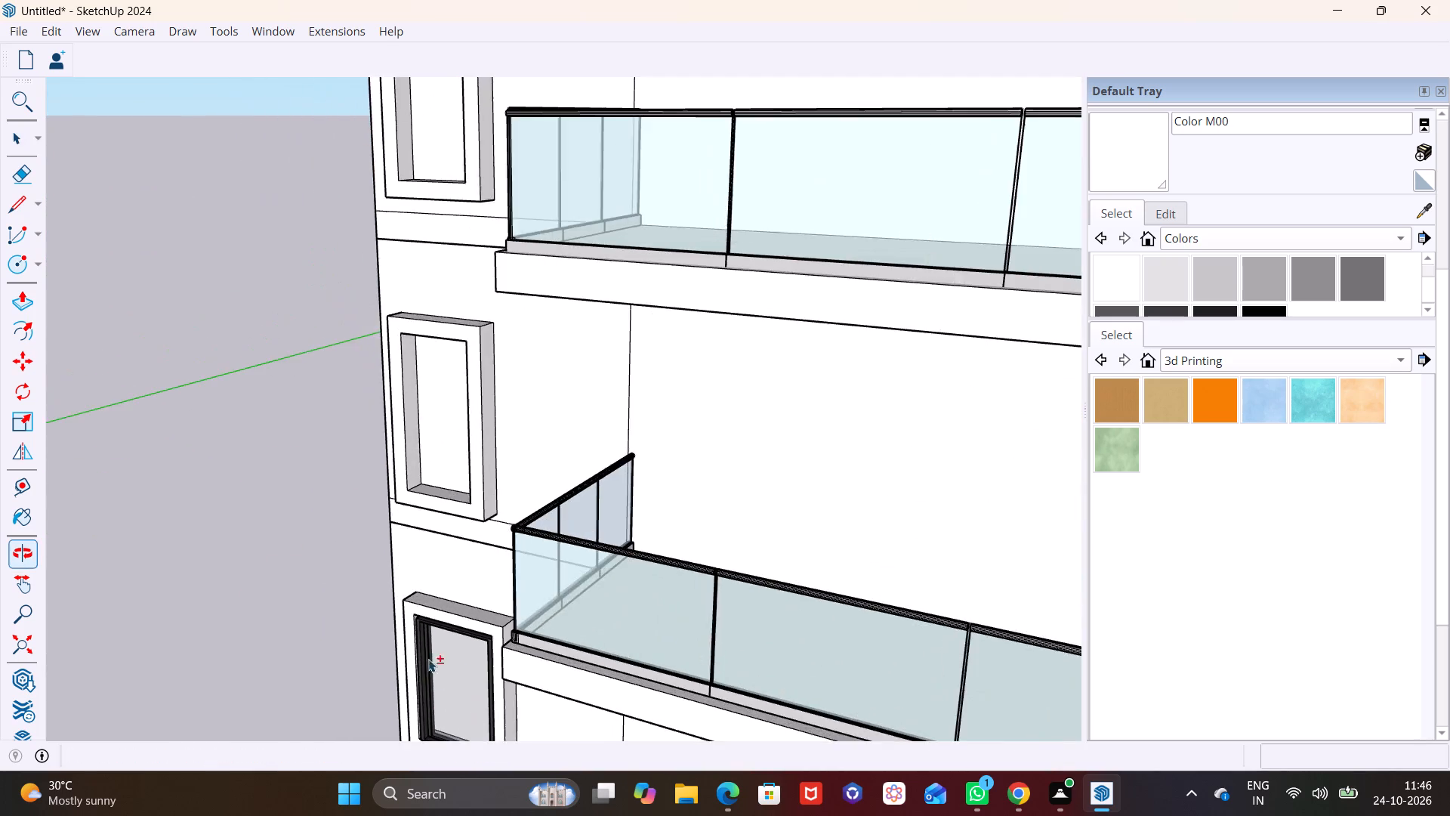
pyautogui.moveTo(453, 598); pyautogui.dragTo(500, 500, button='middle')
pyautogui.click(448, 580)
pyautogui.scroll(5, 446, 573)
pyautogui.press('m')
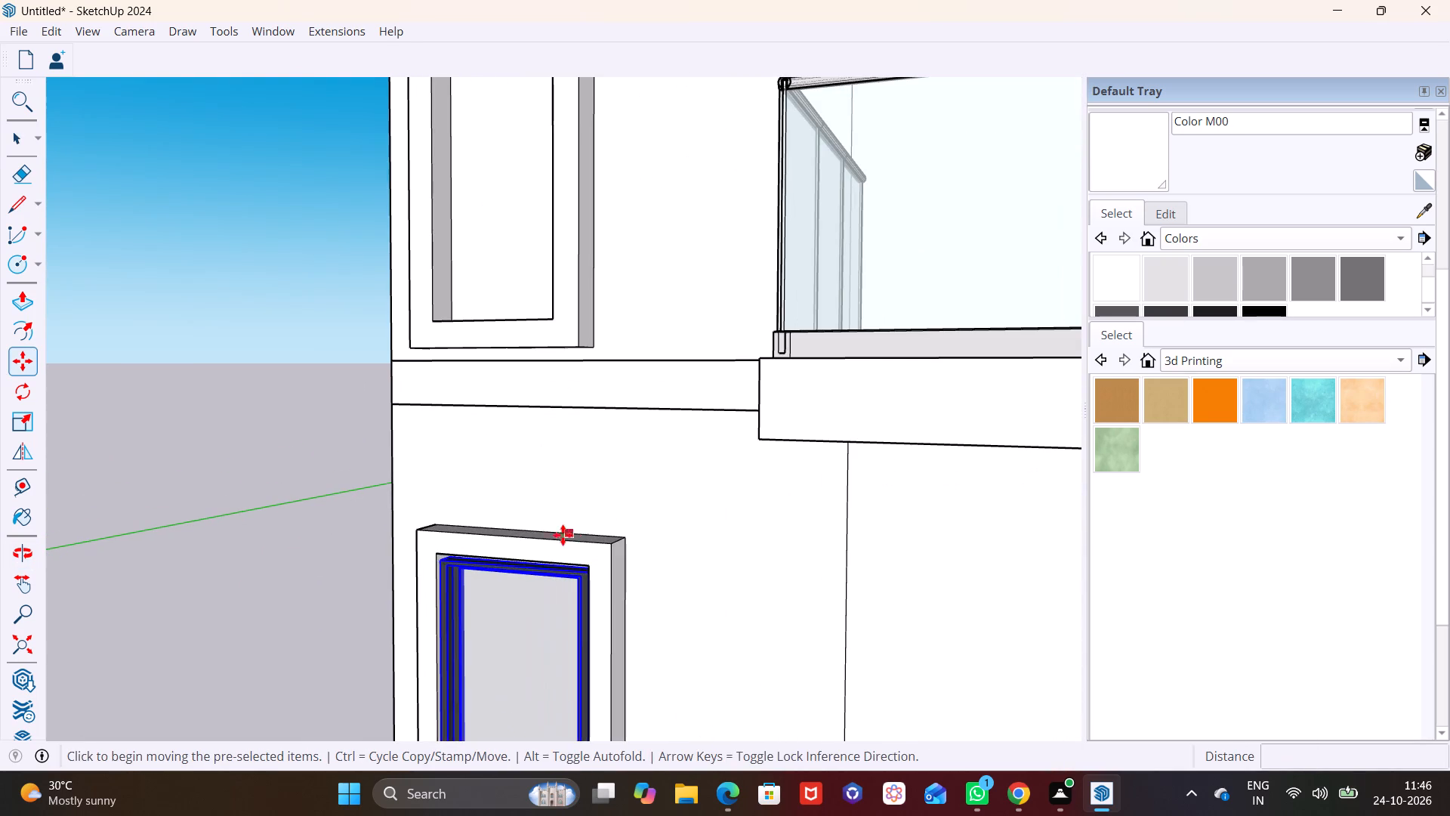
pyautogui.click(447, 568)
pyautogui.scroll(-2, 433, 388)
pyautogui.keyDown('shift'); pyautogui.moveTo(436, 353); pyautogui.dragTo(436, 387, button='middle'); pyautogui.keyUp('shift')
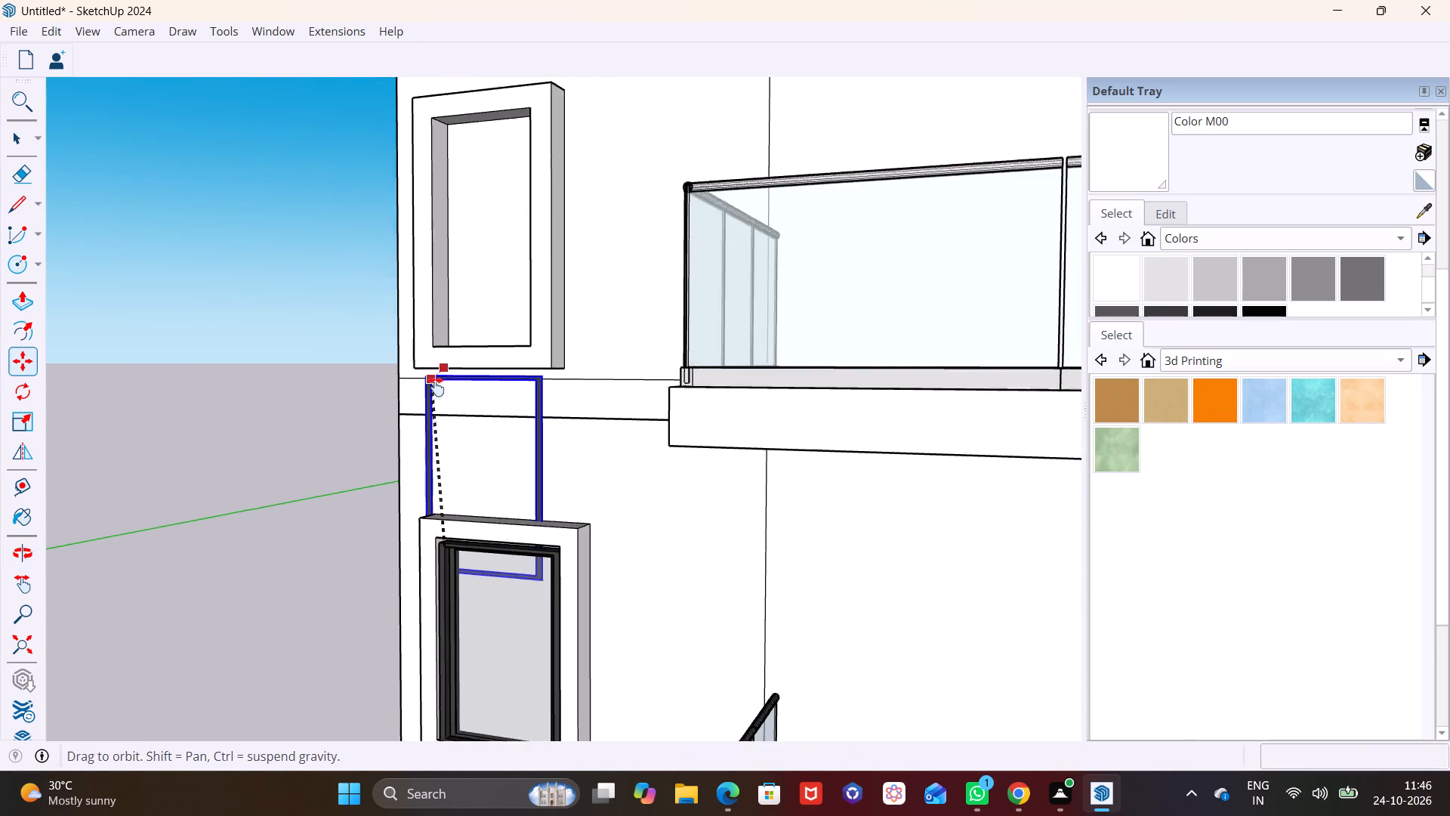
pyautogui.keyDown('shift'); pyautogui.moveTo(436, 387); pyautogui.dragTo(458, 636, button='middle'); pyautogui.keyUp('shift')
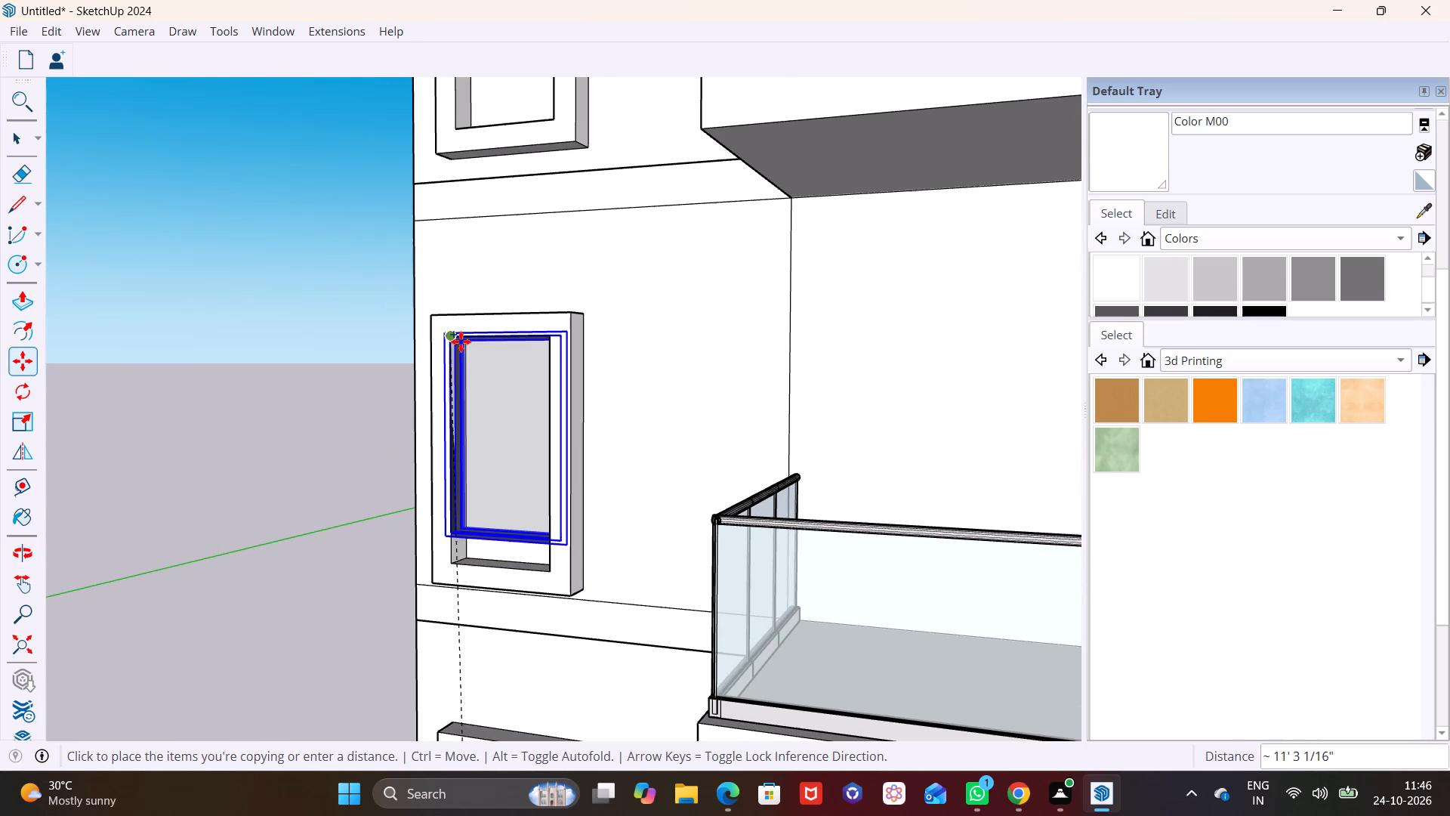
pyautogui.click(458, 348)
pyautogui.moveTo(566, 461); pyautogui.dragTo(397, 506, button='middle')
pyautogui.scroll(10, 488, 478)
pyautogui.press('space')
pyautogui.click(304, 496)
# Scale the third frame's glass window to 0.77 along the green axis so its width fits the opening.
pyautogui.moveTo(505, 561); pyautogui.dragTo(699, 513, button='middle')
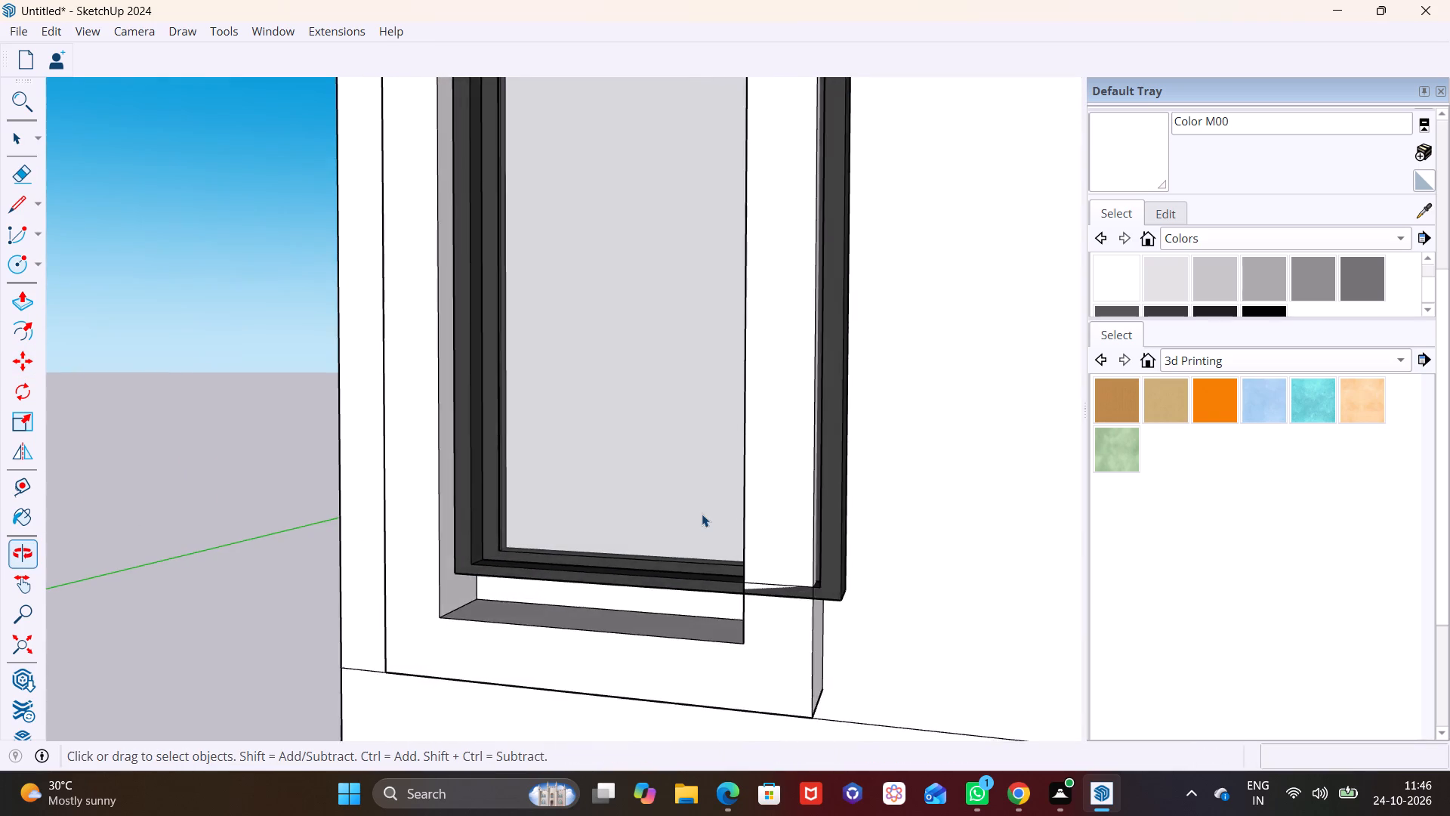
pyautogui.scroll(-7, 702, 514)
pyautogui.moveTo(693, 521); pyautogui.dragTo(891, 521, button='middle')
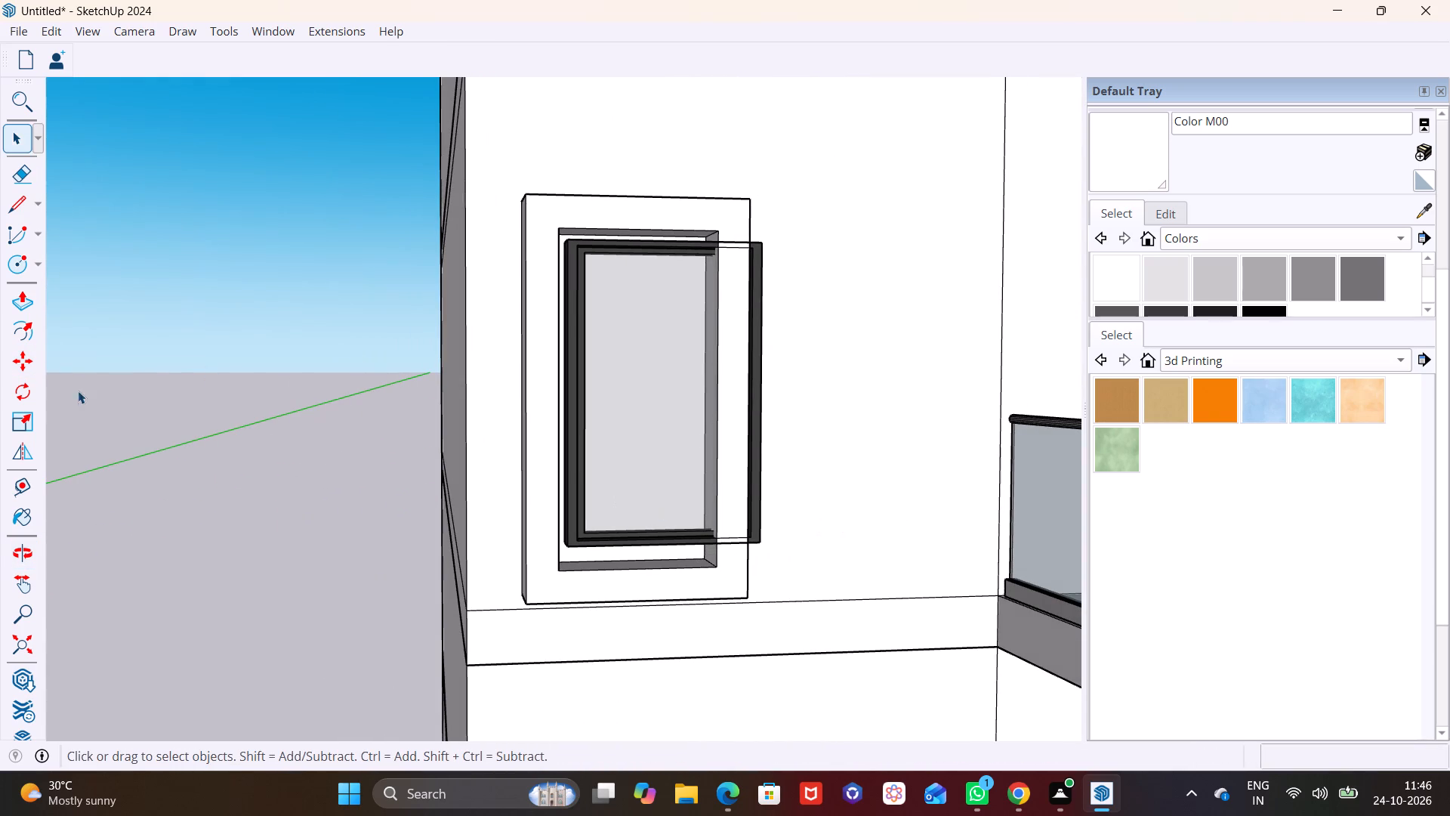
pyautogui.click(574, 442)
pyautogui.click(14, 424)
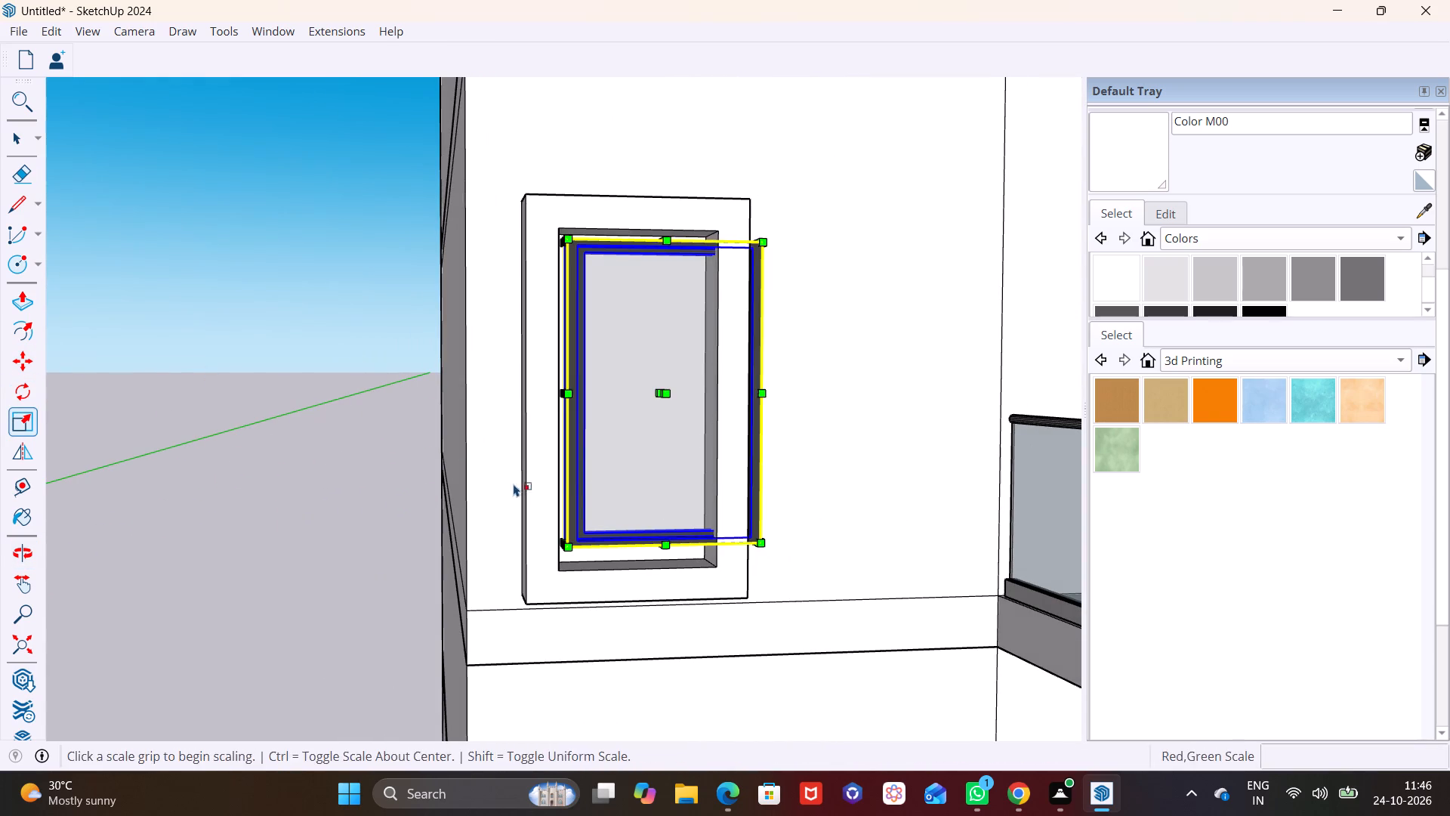
pyautogui.moveTo(582, 484); pyautogui.dragTo(400, 509, button='middle')
pyautogui.scroll(5, 733, 450)
pyautogui.moveTo(733, 447); pyautogui.dragTo(588, 457, button='middle')
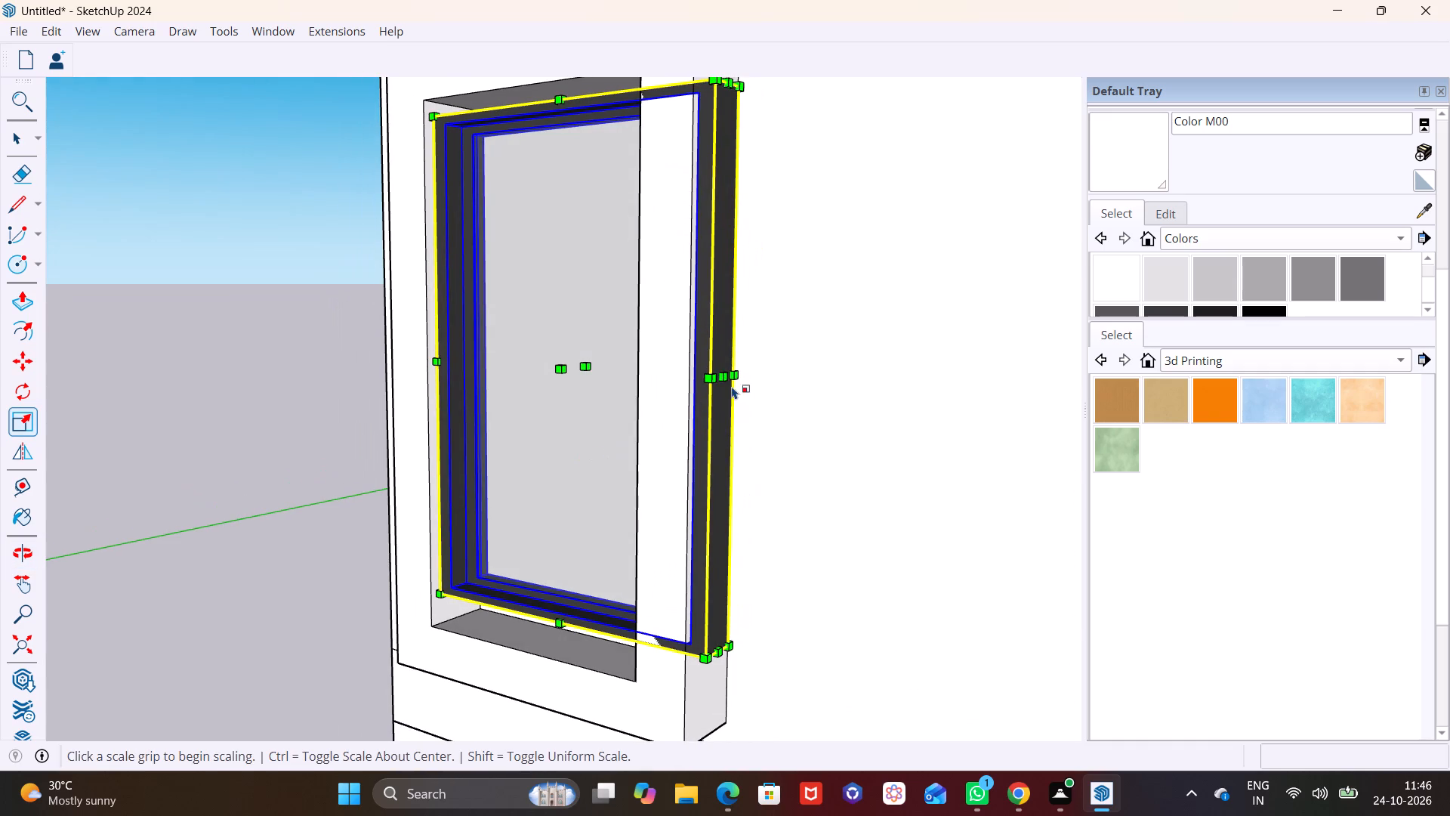
pyautogui.click(724, 378)
pyautogui.click(649, 378)
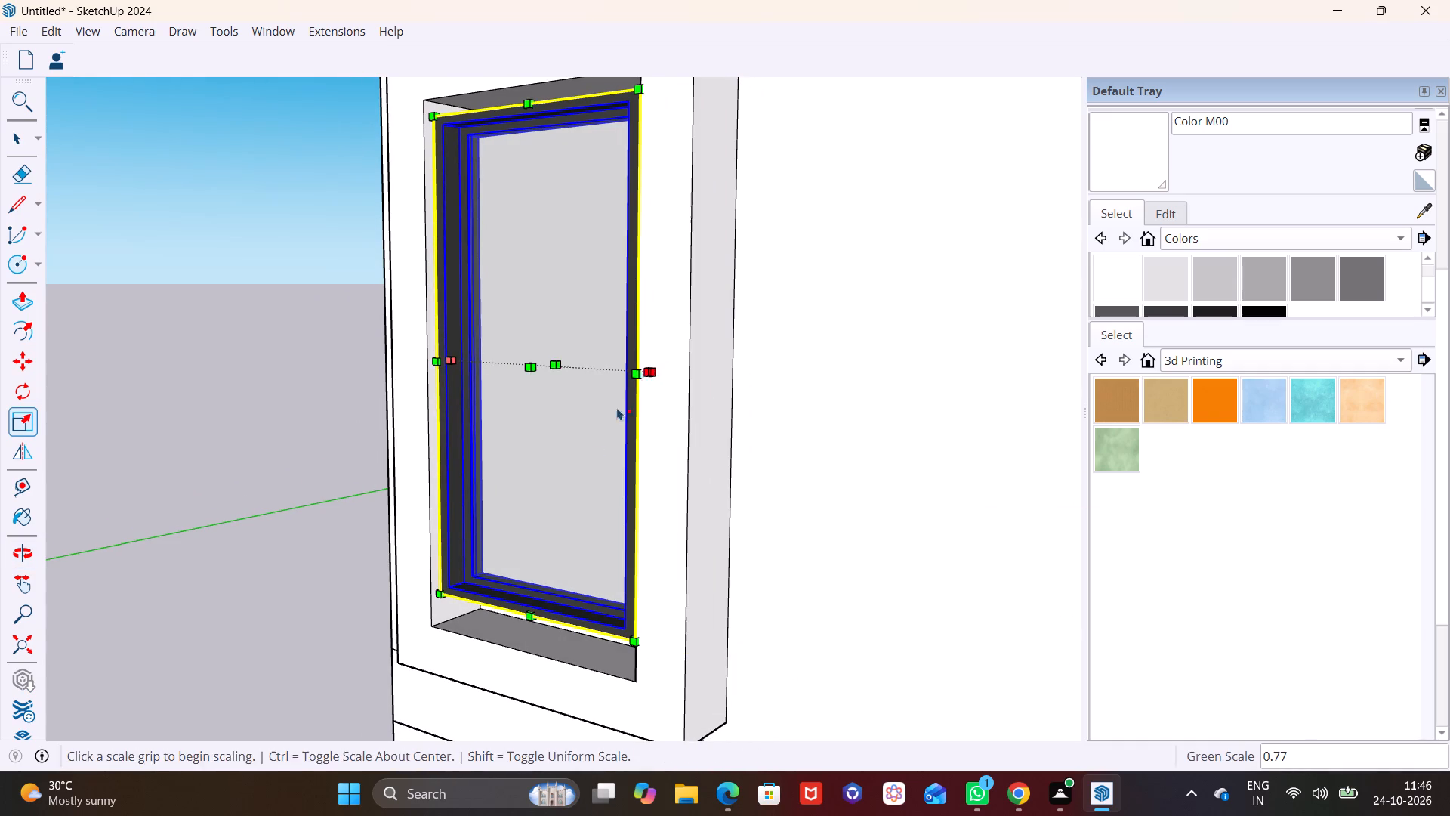
# Scale the third frame's glass window down along the blue axis to the bottom edge of its opening.
pyautogui.moveTo(537, 496); pyautogui.dragTo(633, 344, button='middle')
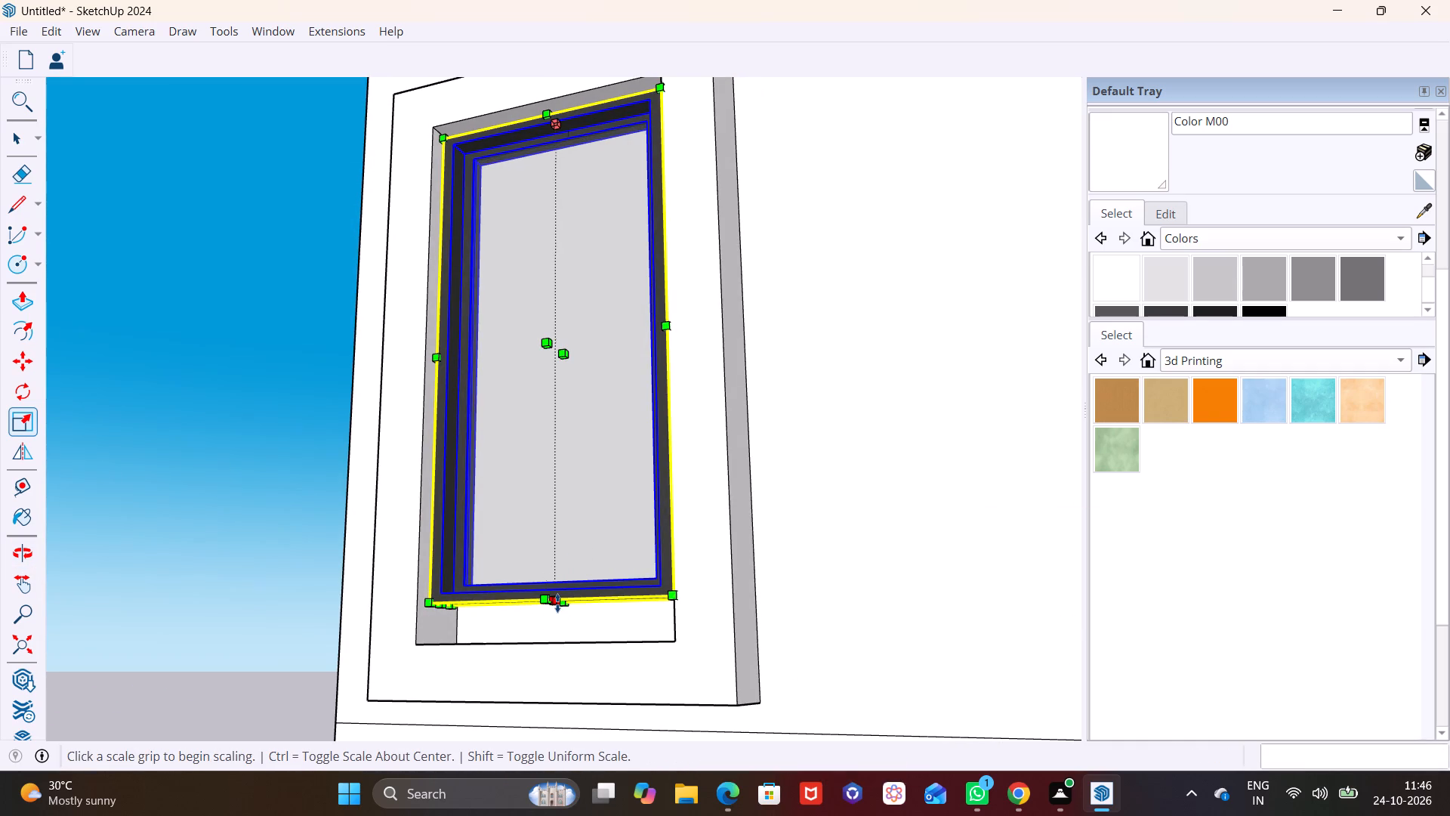
pyautogui.click(557, 603)
pyautogui.click(555, 642)
pyautogui.scroll(-3, 547, 474)
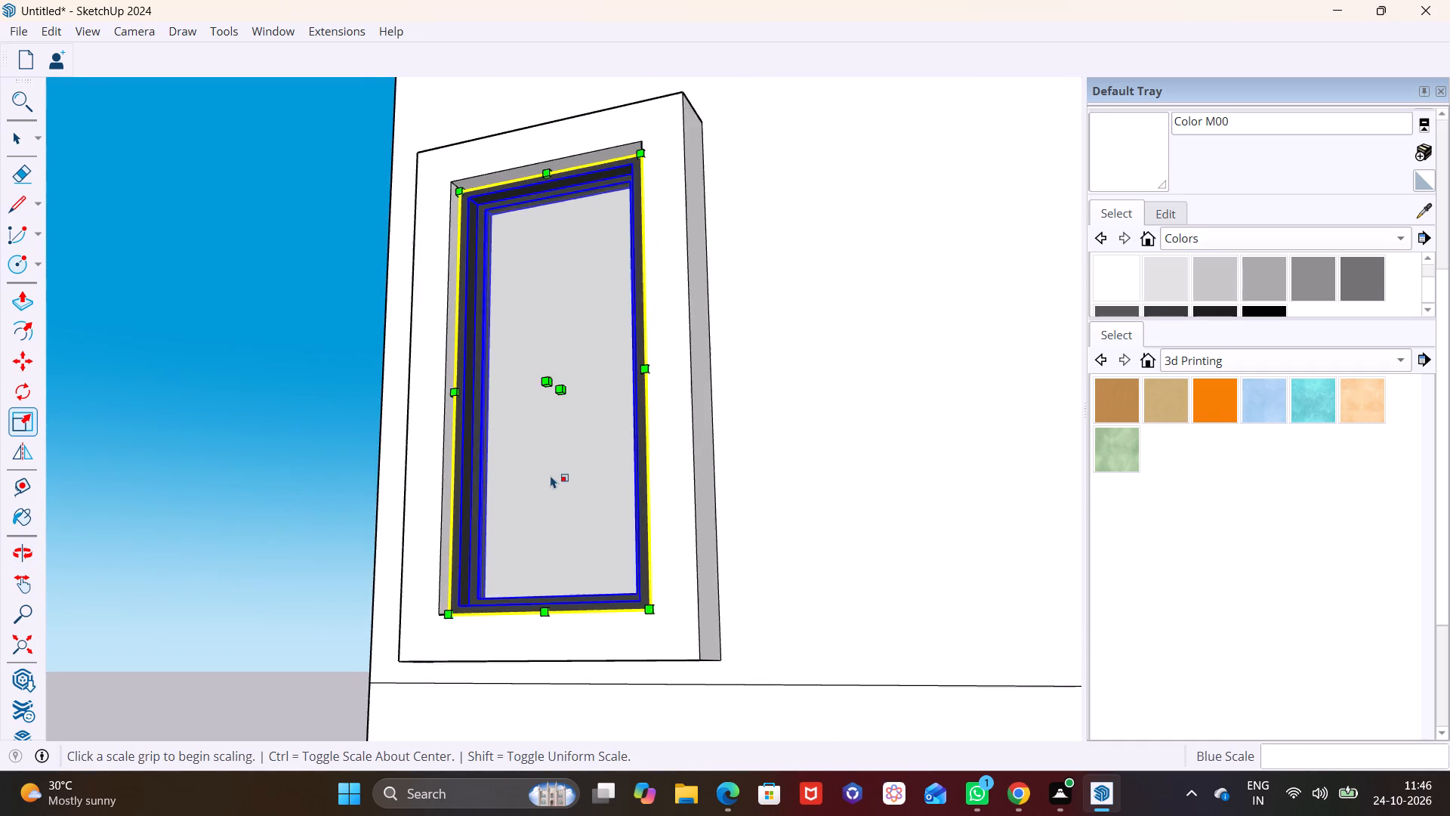
pyautogui.moveTo(551, 533); pyautogui.dragTo(511, 671, button='middle')
pyautogui.press('space')
pyautogui.click(808, 550)
# Scale the third frame's glass window by about 1.03 along the blue axis, extending its top to the opening's upper edge.
pyautogui.keyDown('shift'); pyautogui.moveTo(588, 470); pyautogui.dragTo(594, 514, button='middle'); pyautogui.keyUp('shift')
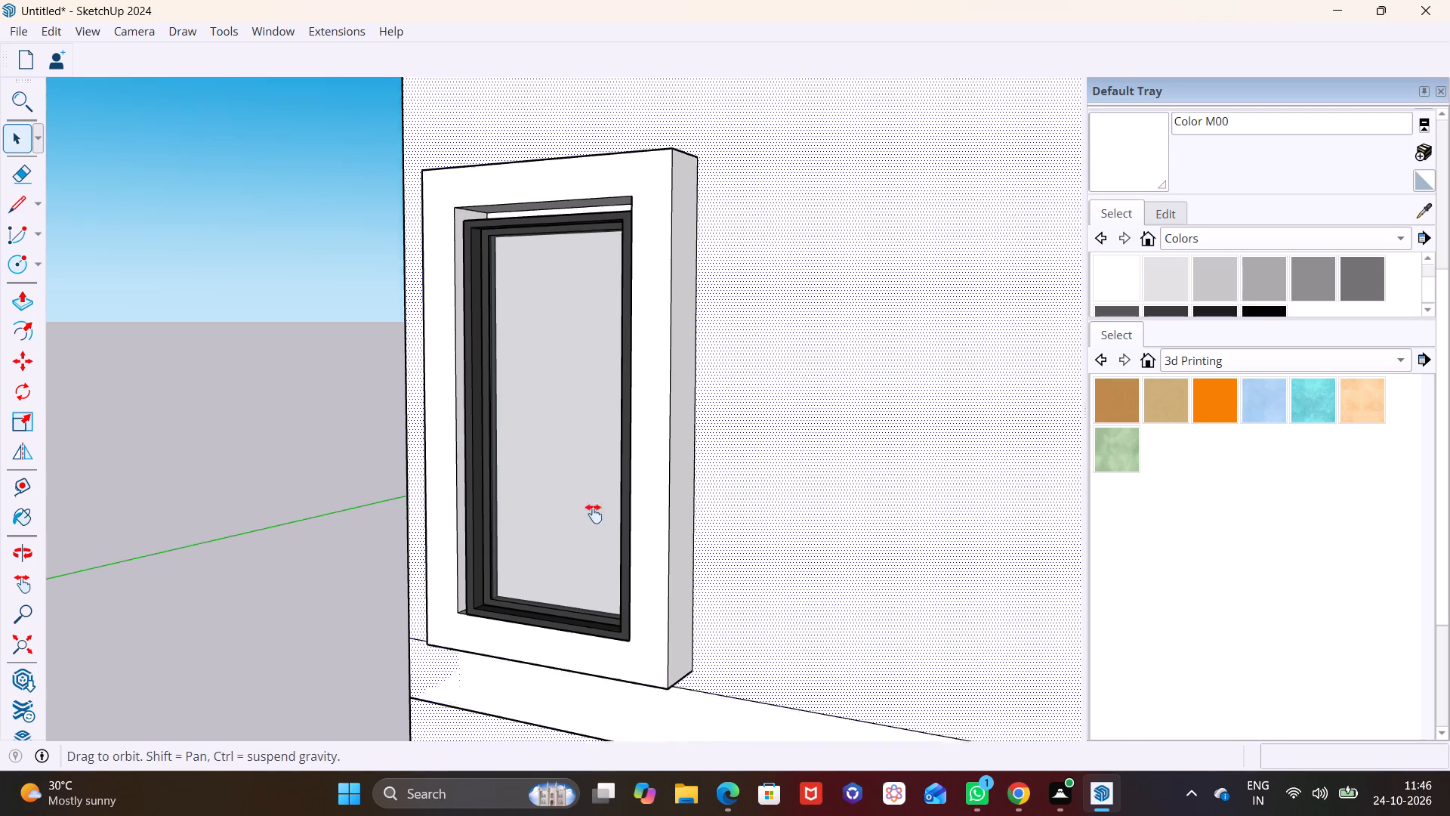
pyautogui.keyDown('shift'); pyautogui.moveTo(594, 514); pyautogui.dragTo(621, 595, button='middle'); pyautogui.keyUp('shift')
pyautogui.keyDown('shift'); pyautogui.scroll(-1, 621, 595); pyautogui.keyUp('shift')
pyautogui.scroll(3, 521, 484)
pyautogui.click(569, 307)
pyautogui.scroll(2, 591, 300)
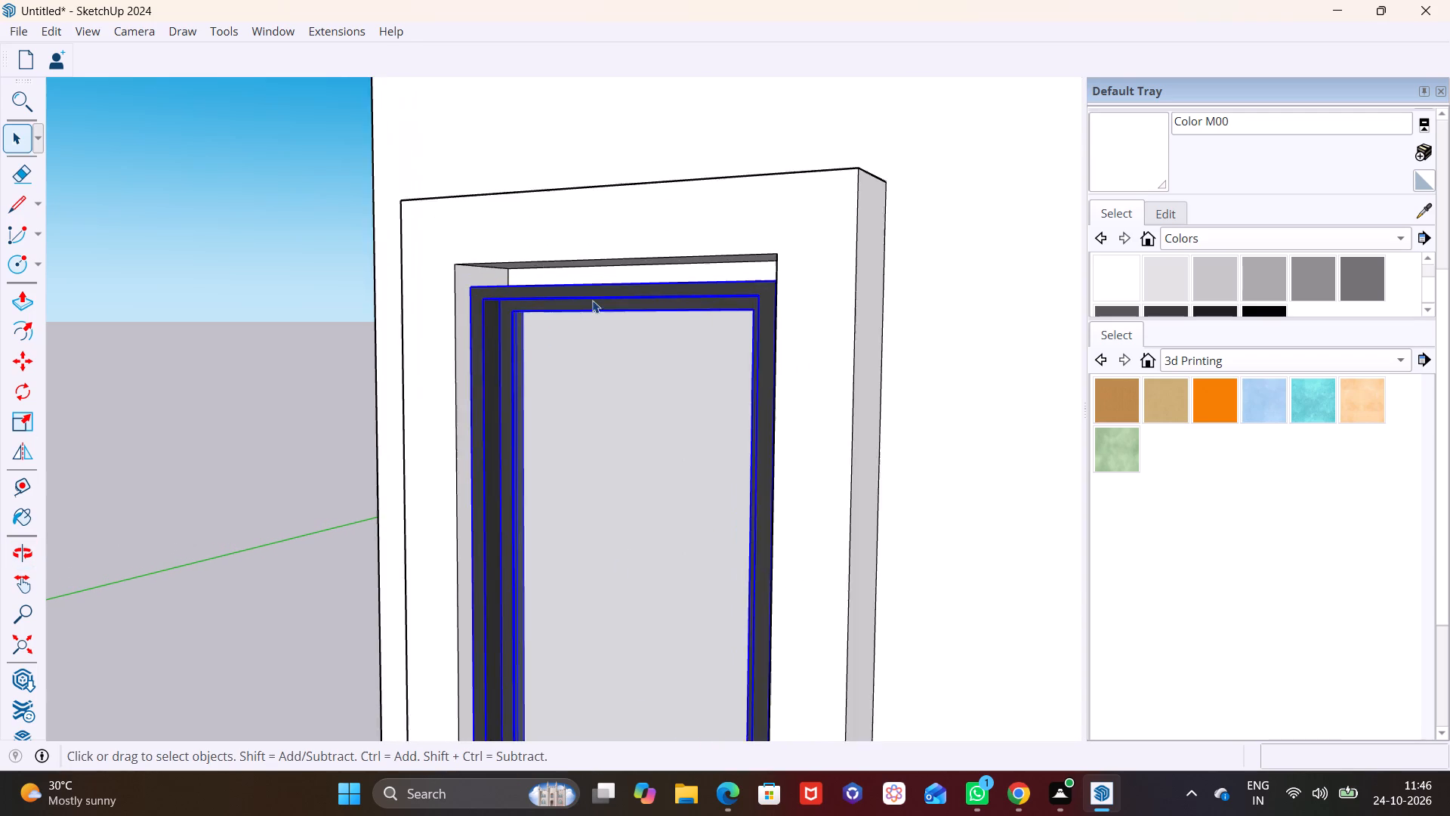
pyautogui.scroll(3, 592, 300)
pyautogui.moveTo(594, 306); pyautogui.dragTo(593, 390, button='middle')
pyautogui.moveTo(22, 426); pyautogui.dragTo(29, 425)
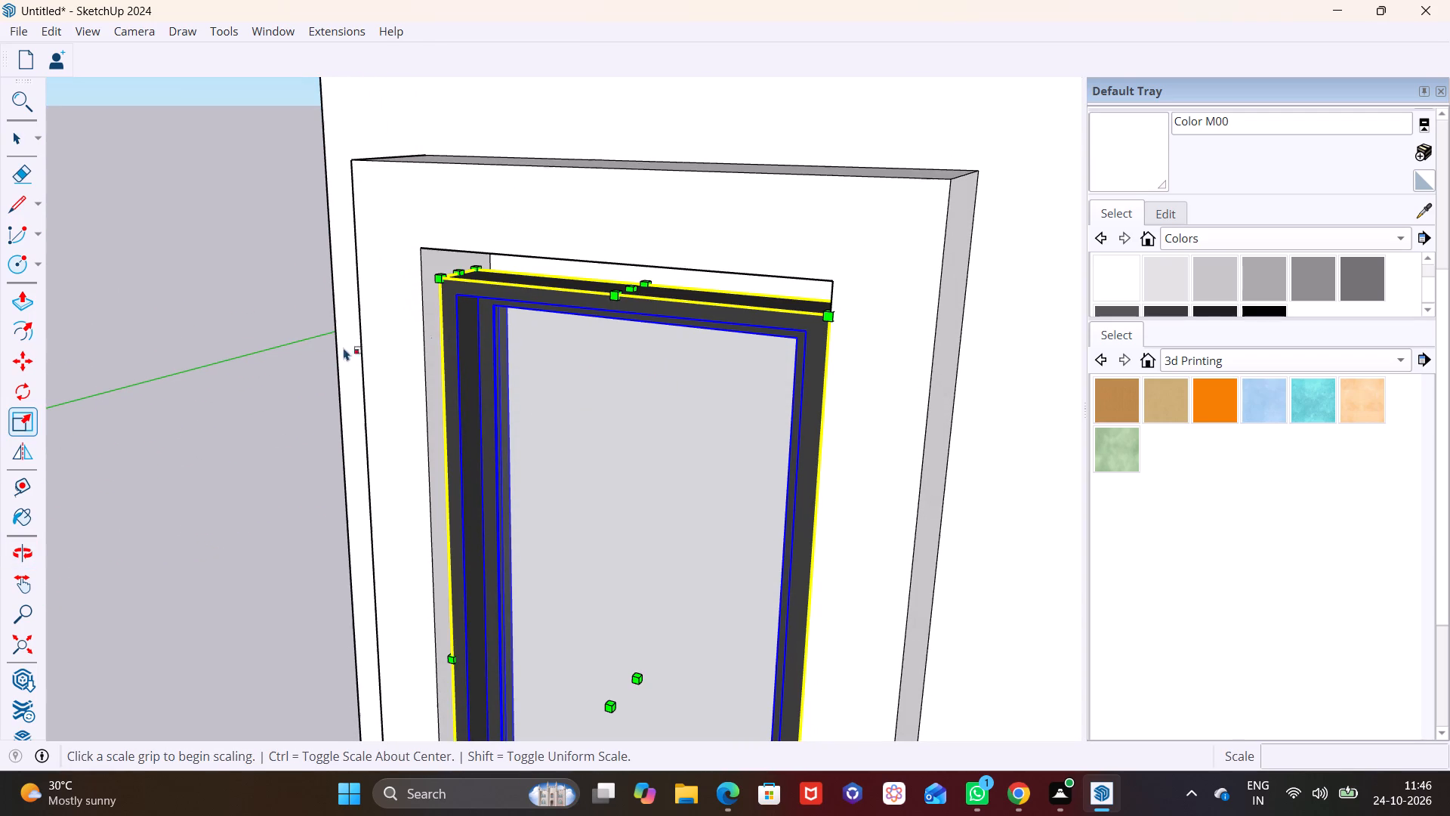
pyautogui.click(635, 288)
pyautogui.click(622, 263)
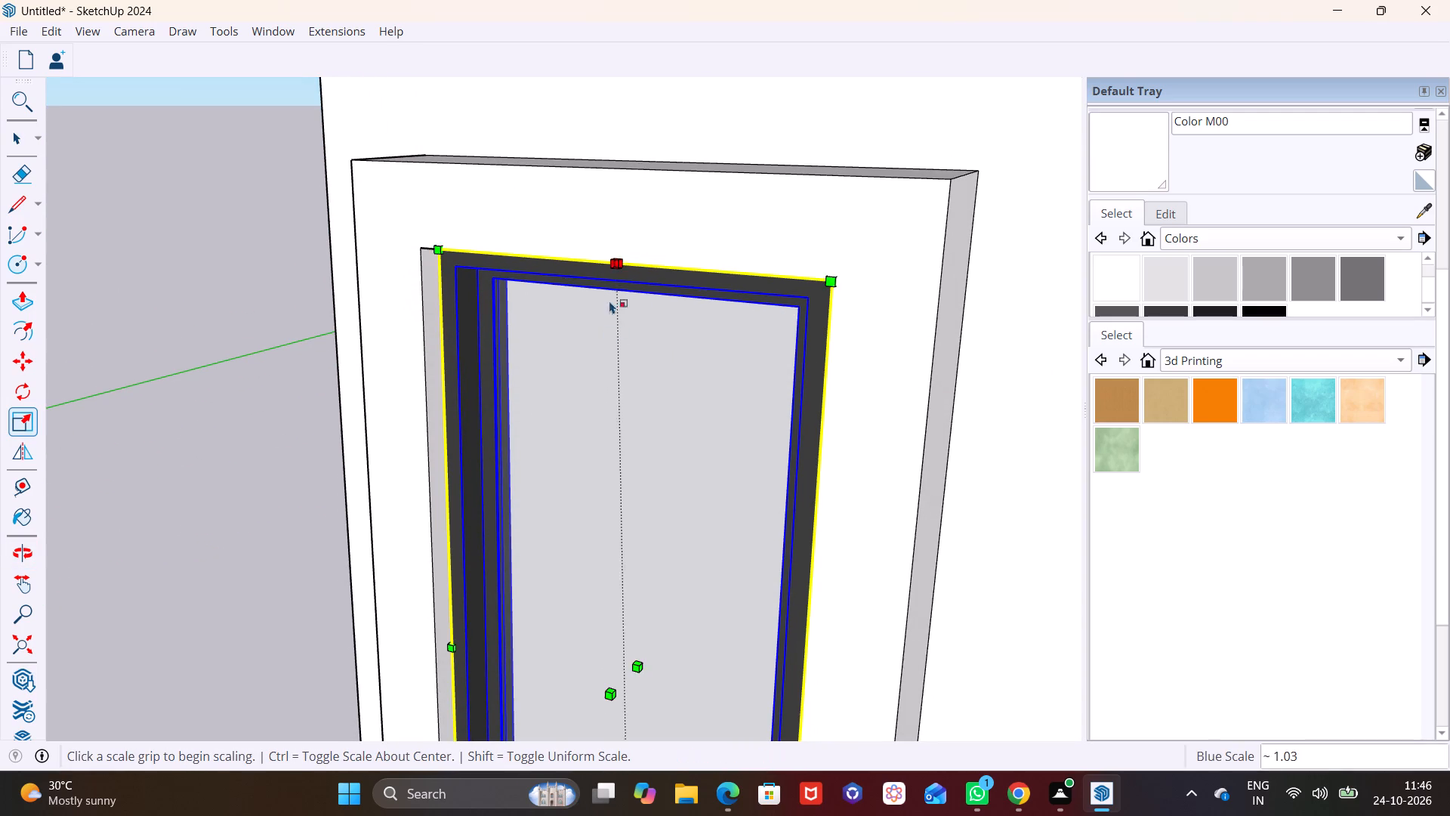
# Move the third frame's glass window about 5 1/16" deeper into its opening from its top corner.
pyautogui.scroll(-6, 580, 419)
pyautogui.moveTo(574, 454); pyautogui.dragTo(779, 369, button='middle')
pyautogui.scroll(5, 745, 353)
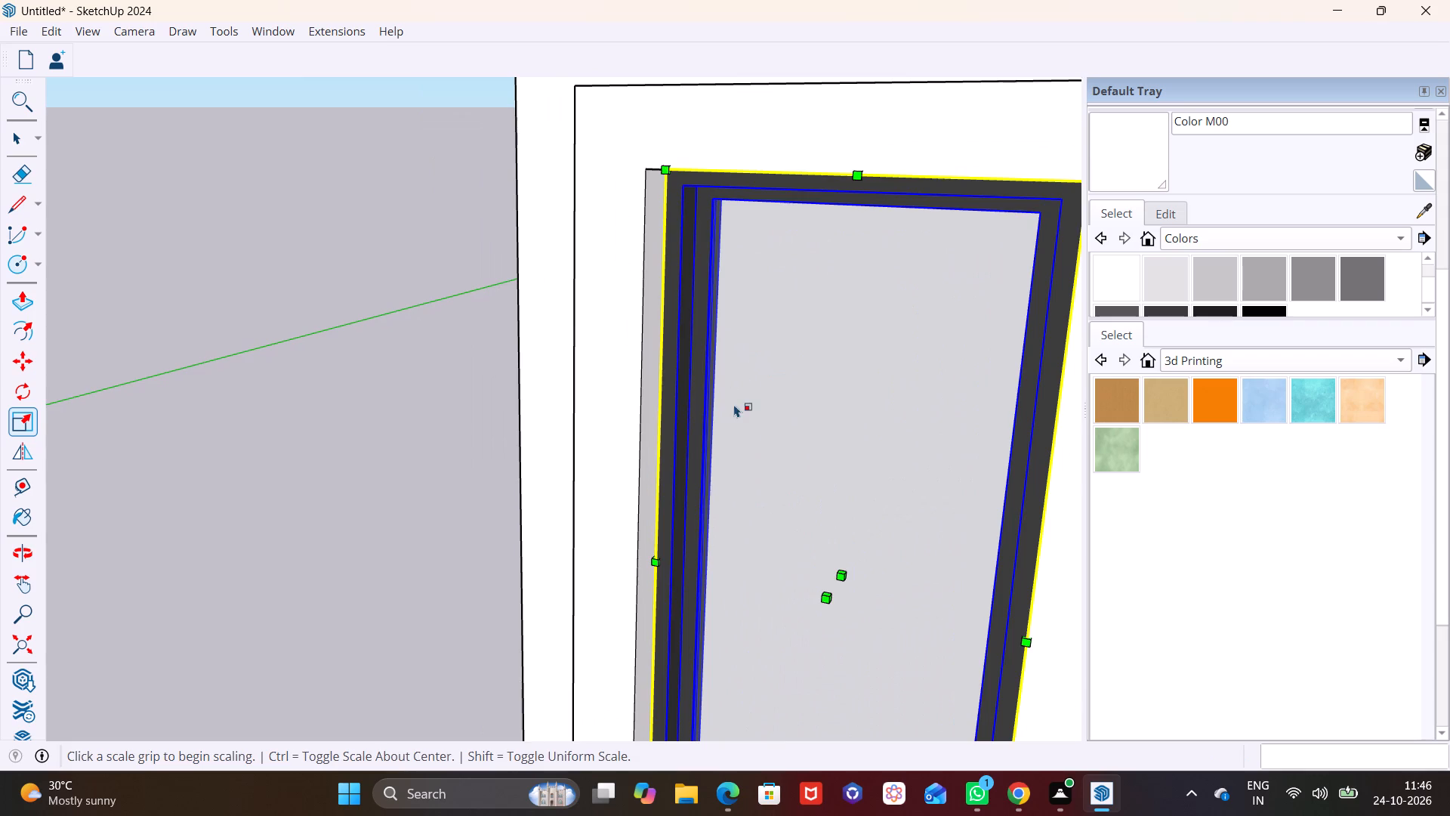
pyautogui.scroll(-1, 734, 404)
pyautogui.moveTo(795, 427); pyautogui.dragTo(859, 405, button='middle')
pyautogui.moveTo(790, 411); pyautogui.dragTo(848, 370, button='middle')
pyautogui.scroll(2, 651, 392)
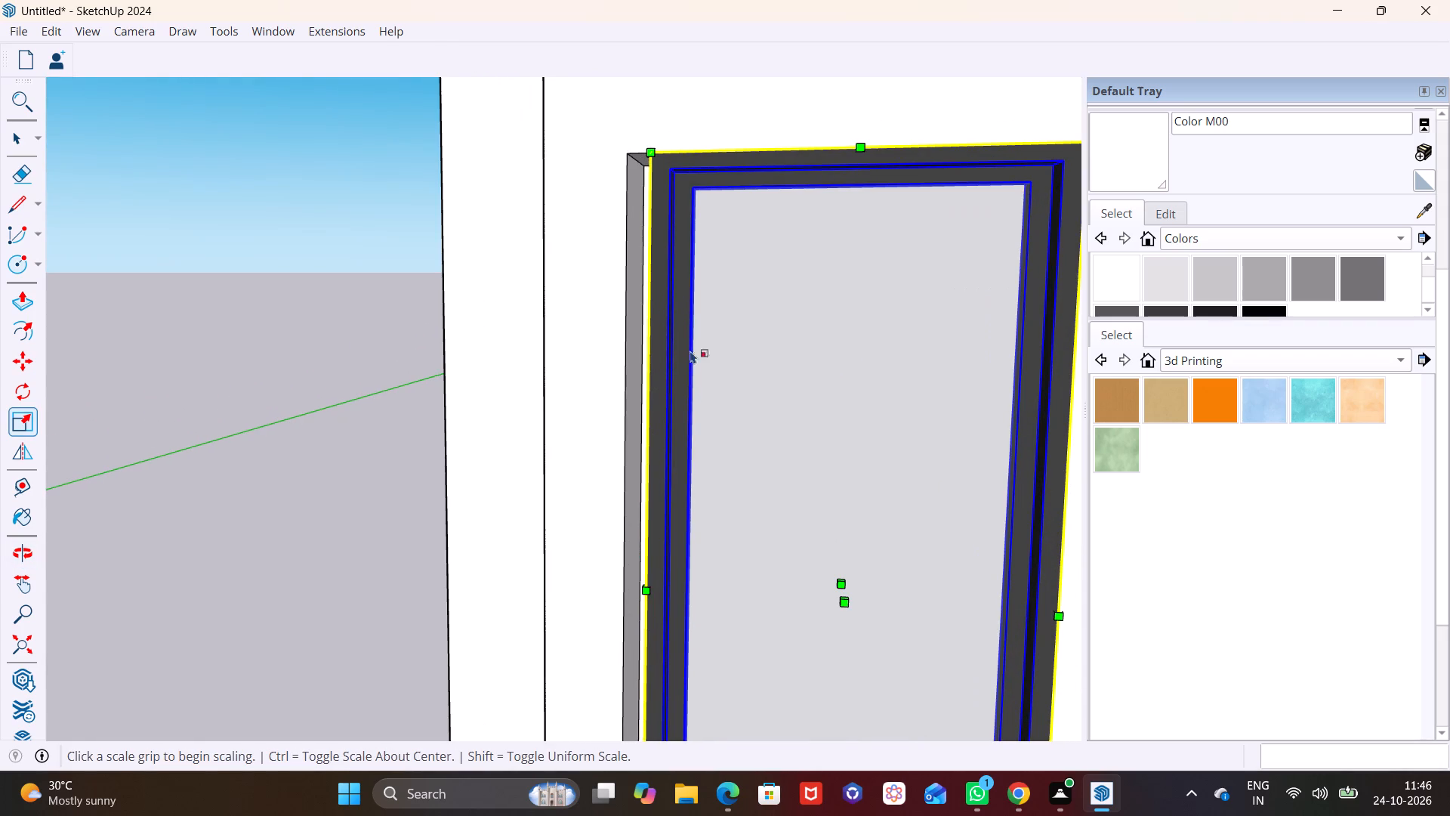
pyautogui.press('m')
pyautogui.click(662, 159)
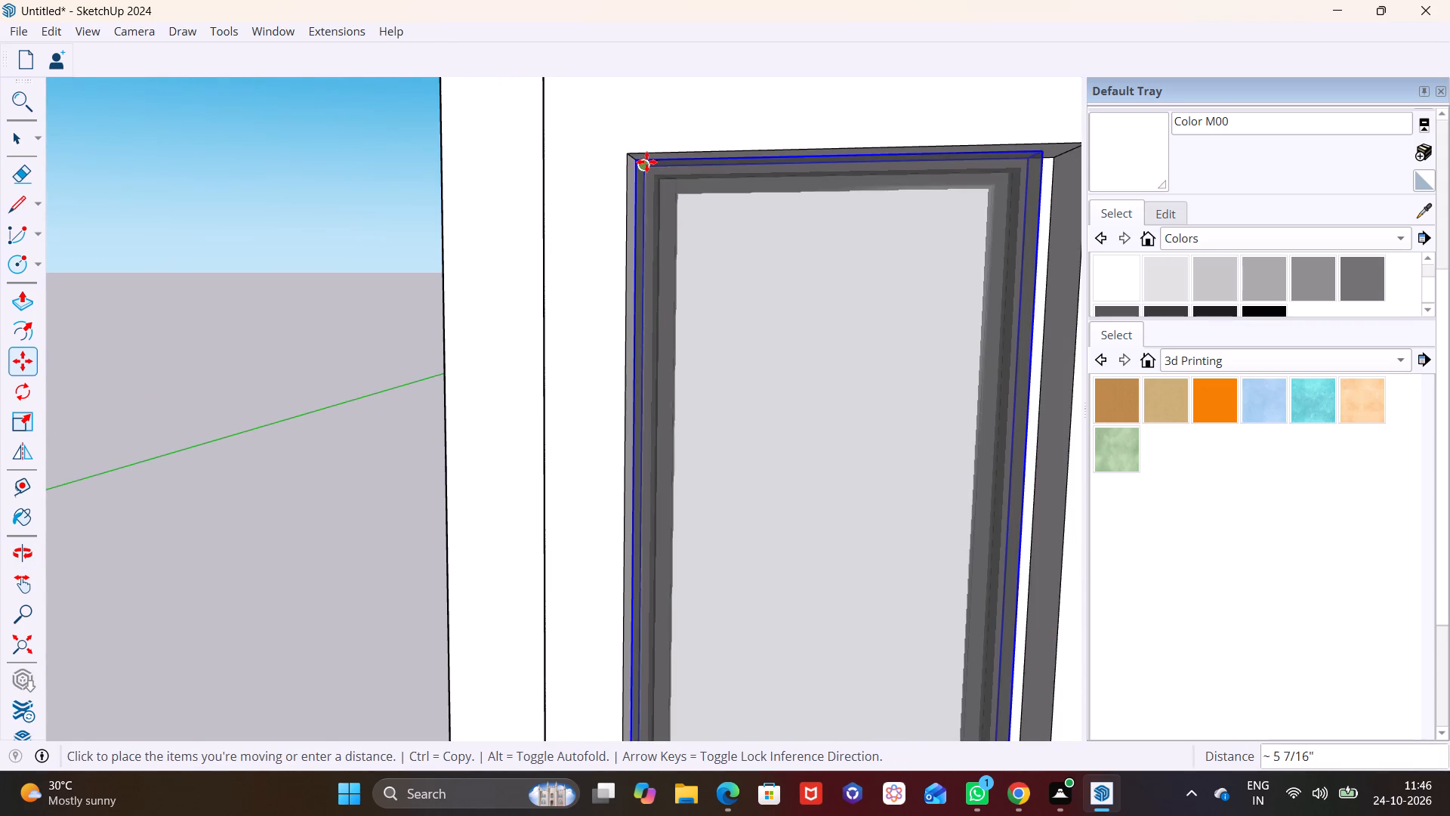
pyautogui.click(659, 162)
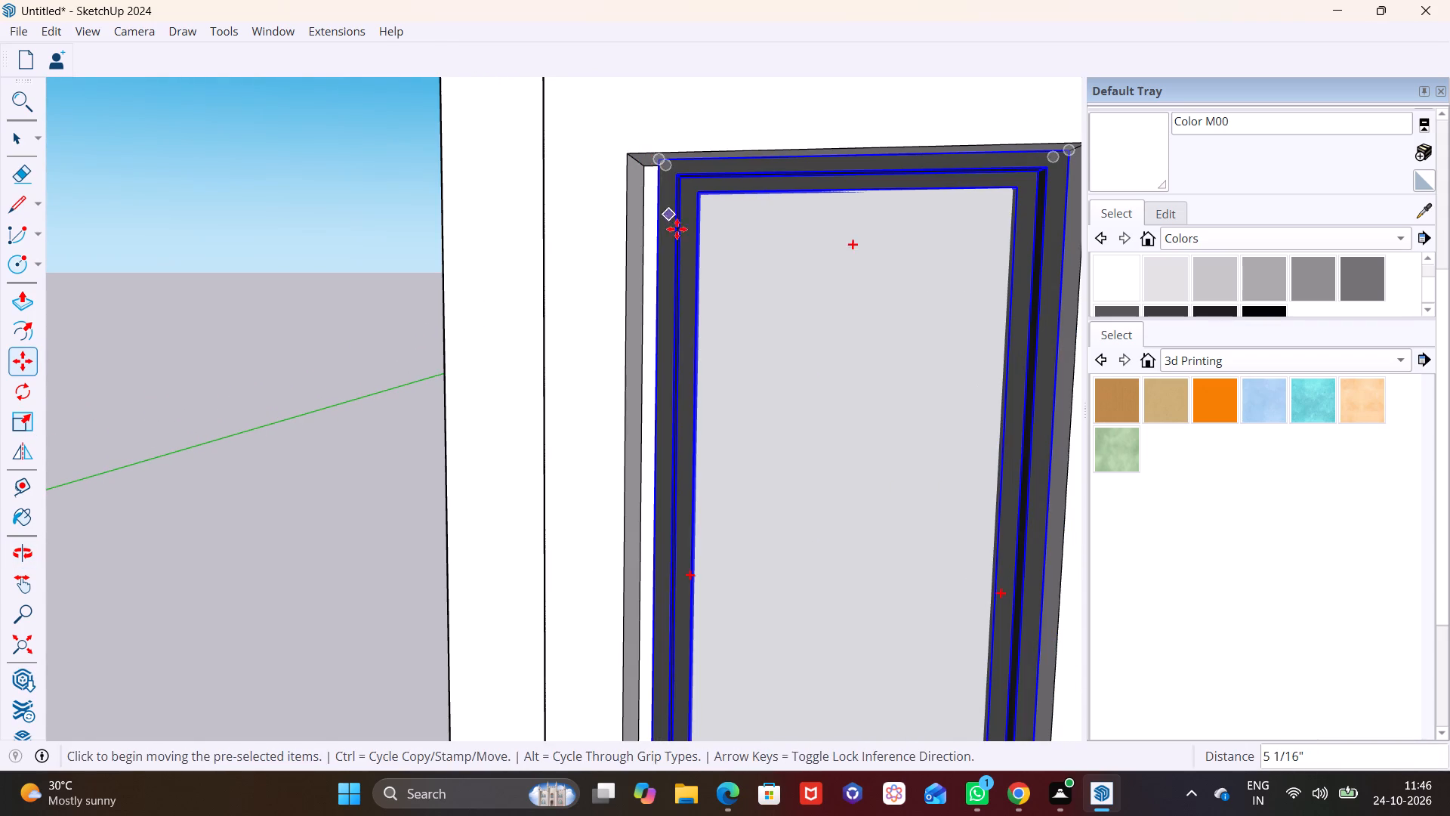
pyautogui.press('space')
# Examine the third frame's glass window against the balconies and the windows on the lower floors.
pyautogui.scroll(-11, 693, 281)
pyautogui.moveTo(729, 328); pyautogui.dragTo(433, 205, button='middle')
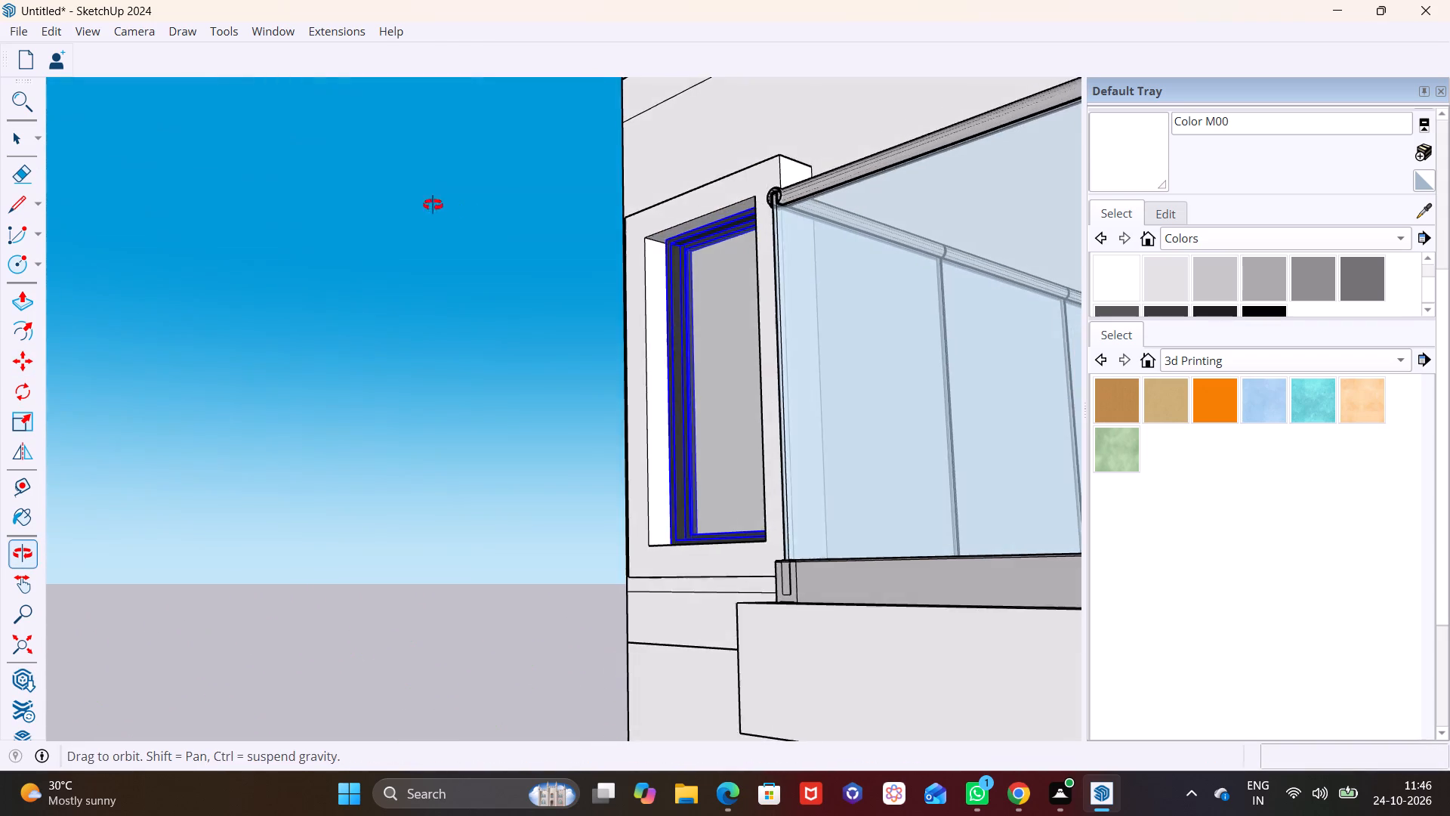
pyautogui.moveTo(433, 205); pyautogui.dragTo(432, 204, button='middle')
pyautogui.scroll(-10, 527, 231)
pyautogui.moveTo(605, 271); pyautogui.dragTo(739, 340, button='middle')
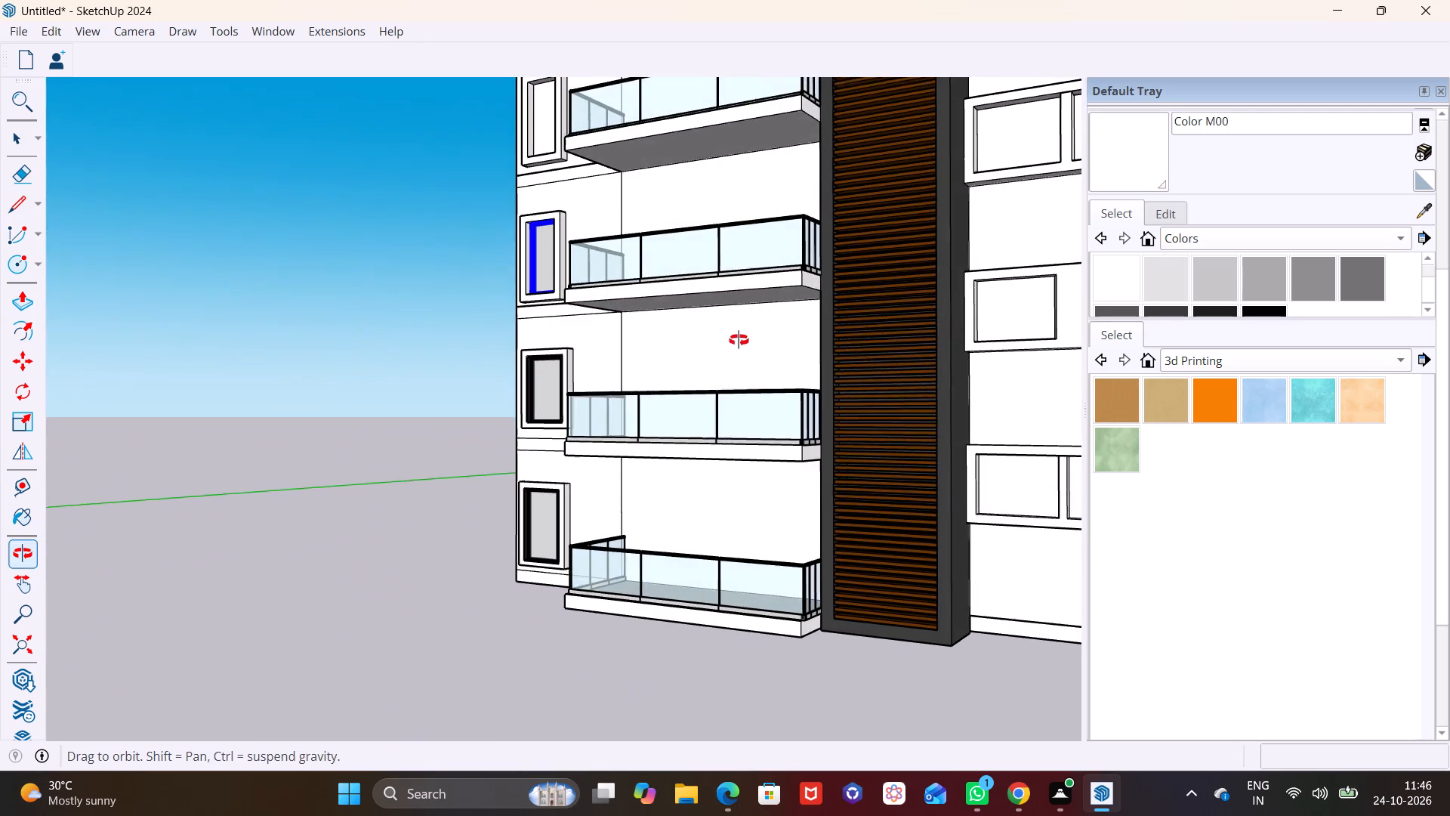
pyautogui.moveTo(739, 340); pyautogui.dragTo(751, 354, button='middle')
pyautogui.press('space')
pyautogui.click(477, 363)
# Move the third frame's glass window outward from its bottom corner, along the base of the opening's side.
pyautogui.scroll(6, 569, 323)
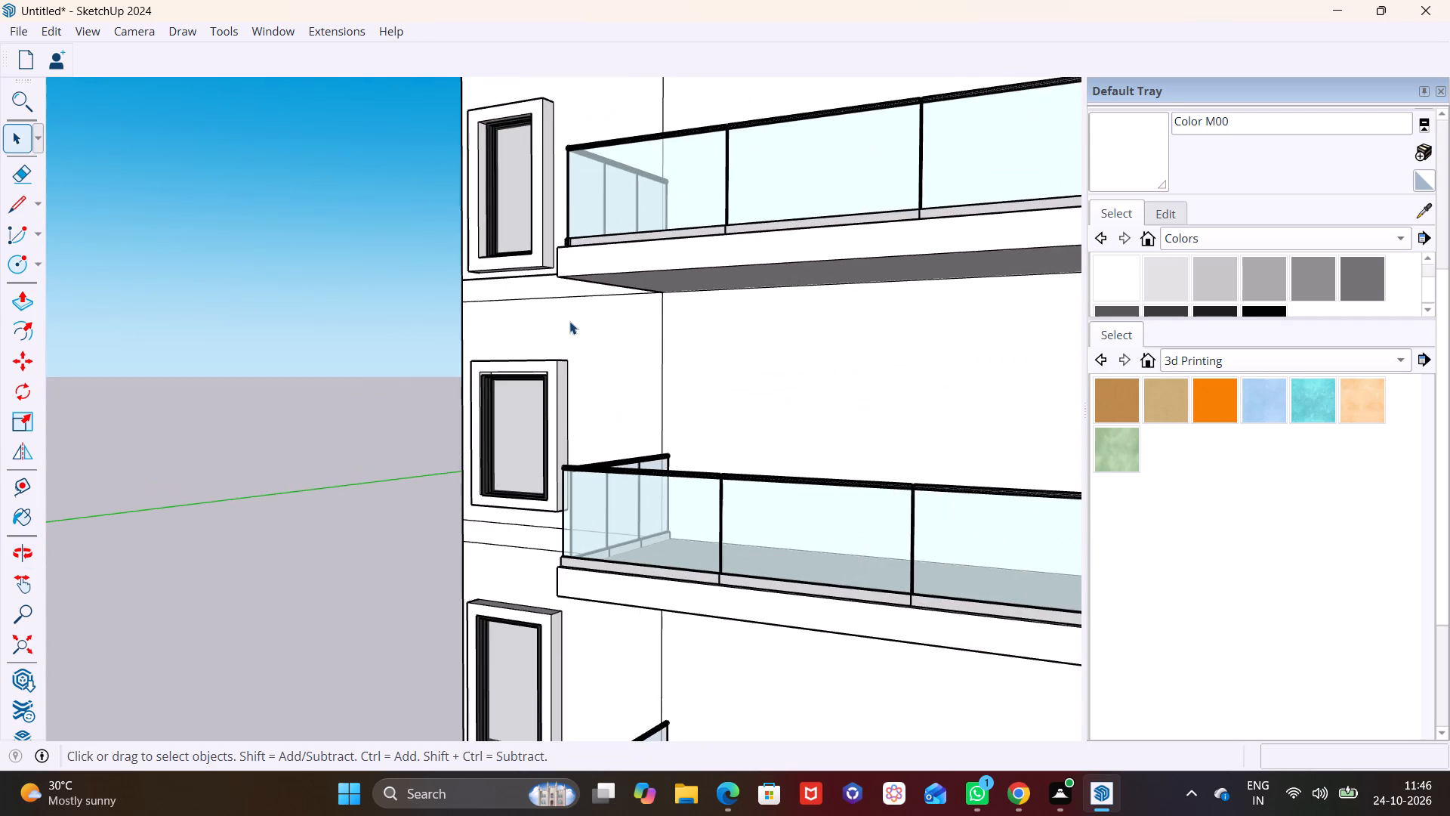
pyautogui.keyDown('shift'); pyautogui.moveTo(569, 319); pyautogui.dragTo(675, 376, button='middle'); pyautogui.keyUp('shift')
pyautogui.scroll(9, 622, 266)
pyautogui.moveTo(582, 322); pyautogui.dragTo(577, 397, button='middle')
pyautogui.scroll(6, 582, 345)
pyautogui.click(558, 357)
pyautogui.press('m')
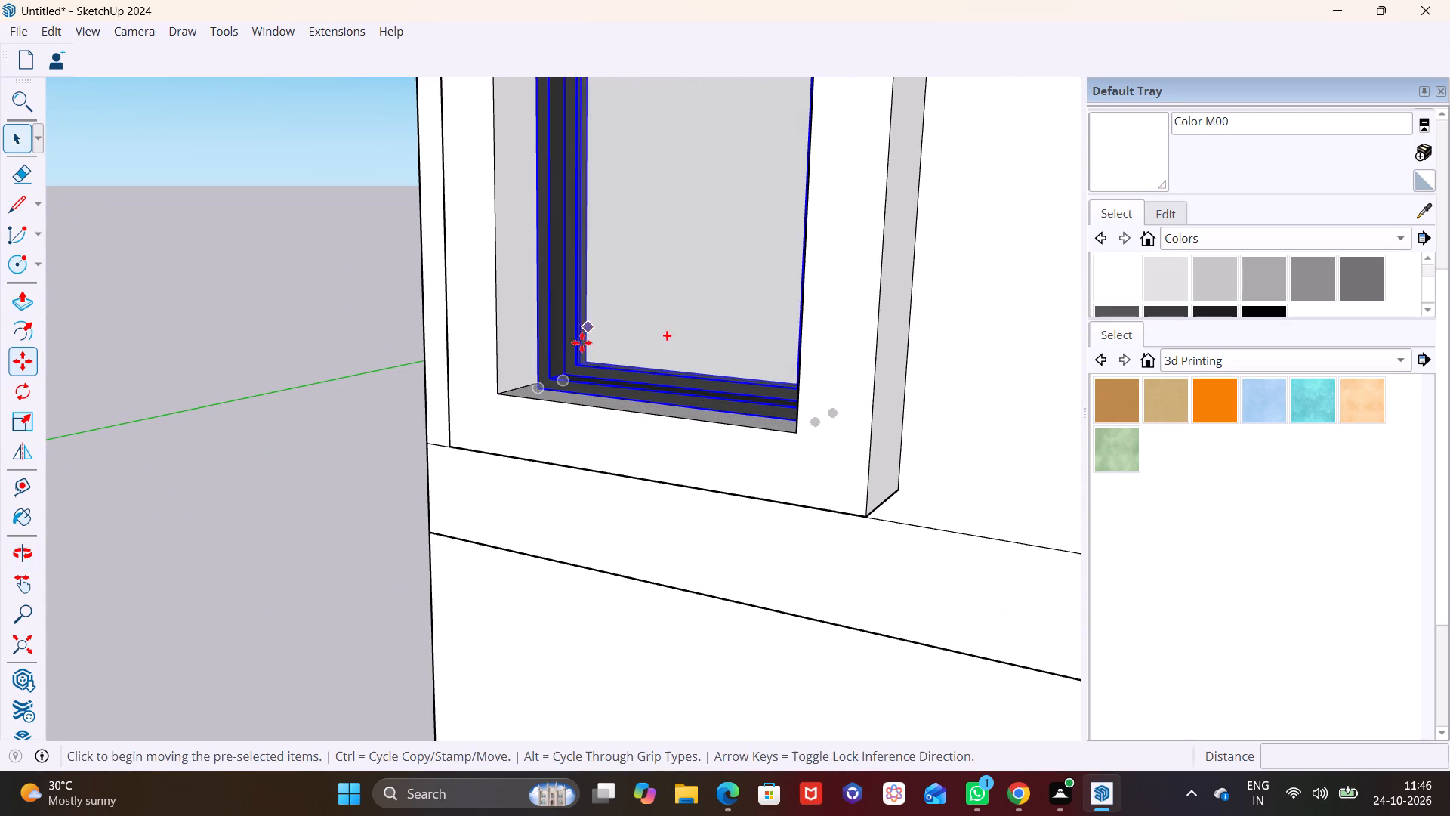
pyautogui.scroll(-1, 546, 385)
pyautogui.click(546, 385)
pyautogui.scroll(-1, 525, 387)
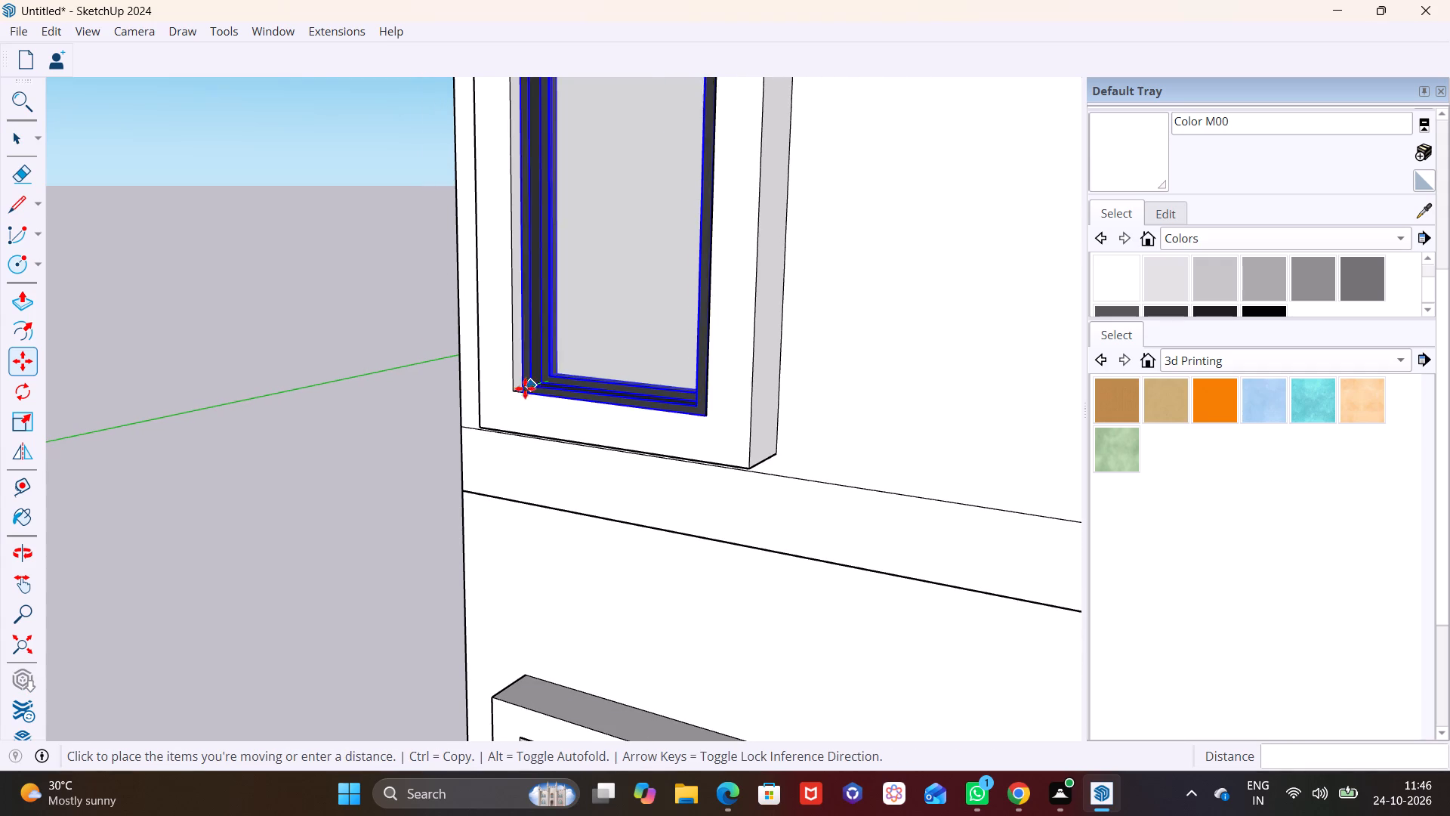
pyautogui.scroll(8, 528, 385)
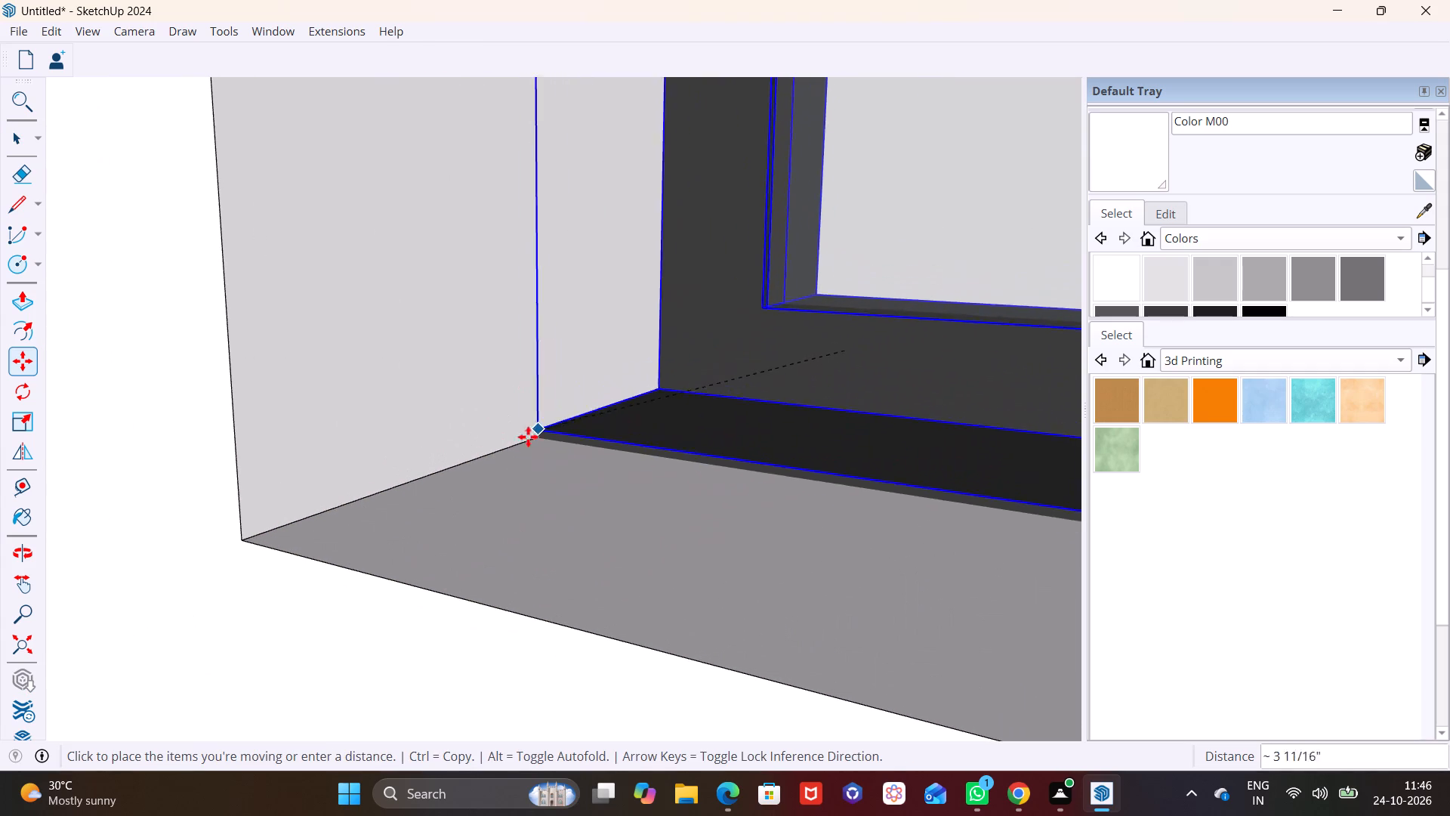
pyautogui.click(387, 493)
pyautogui.press('space')
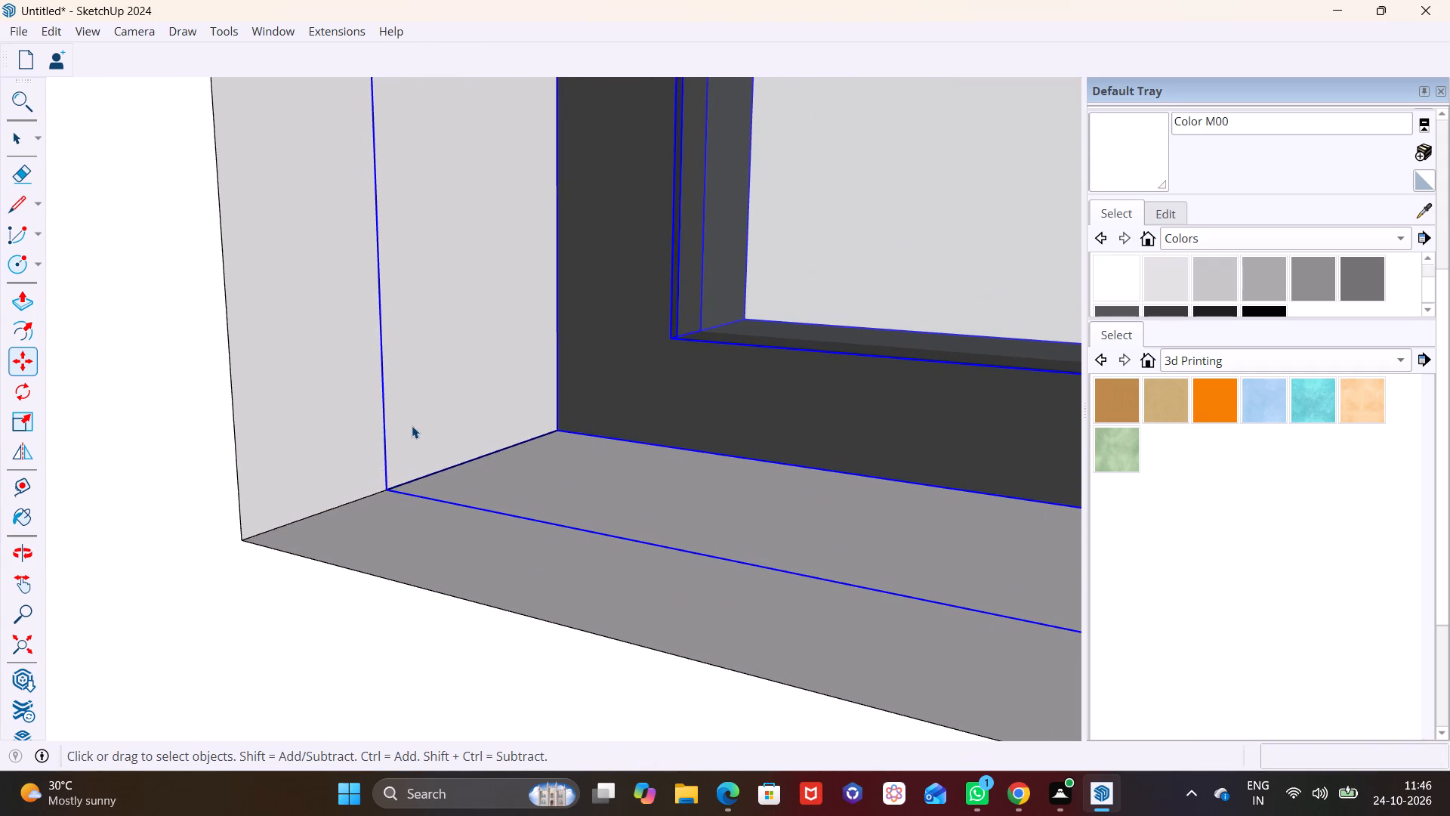
pyautogui.scroll(-9, 412, 420)
pyautogui.click(0, 406)
pyautogui.click(84, 398)
# Move the third frame's glass window about 2 5/8" from its bottom corner toward the side of the opening nearest the balcony.
pyautogui.scroll(-2, 110, 367)
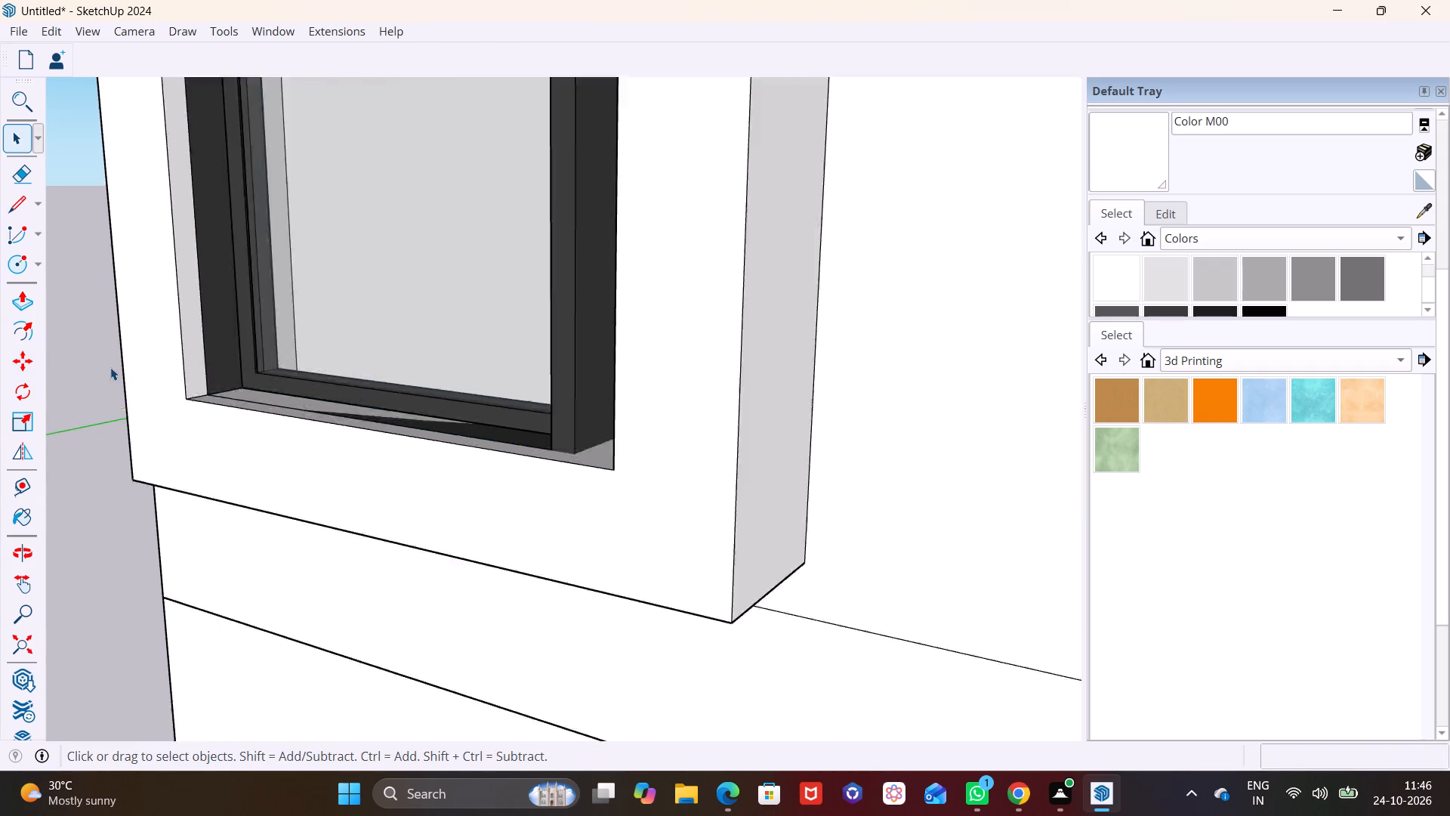
pyautogui.scroll(-20, 110, 367)
pyautogui.scroll(-4, 110, 367)
pyautogui.moveTo(463, 392); pyautogui.dragTo(477, 585, button='middle')
pyautogui.scroll(-20, 498, 384)
pyautogui.scroll(-20, 498, 384)
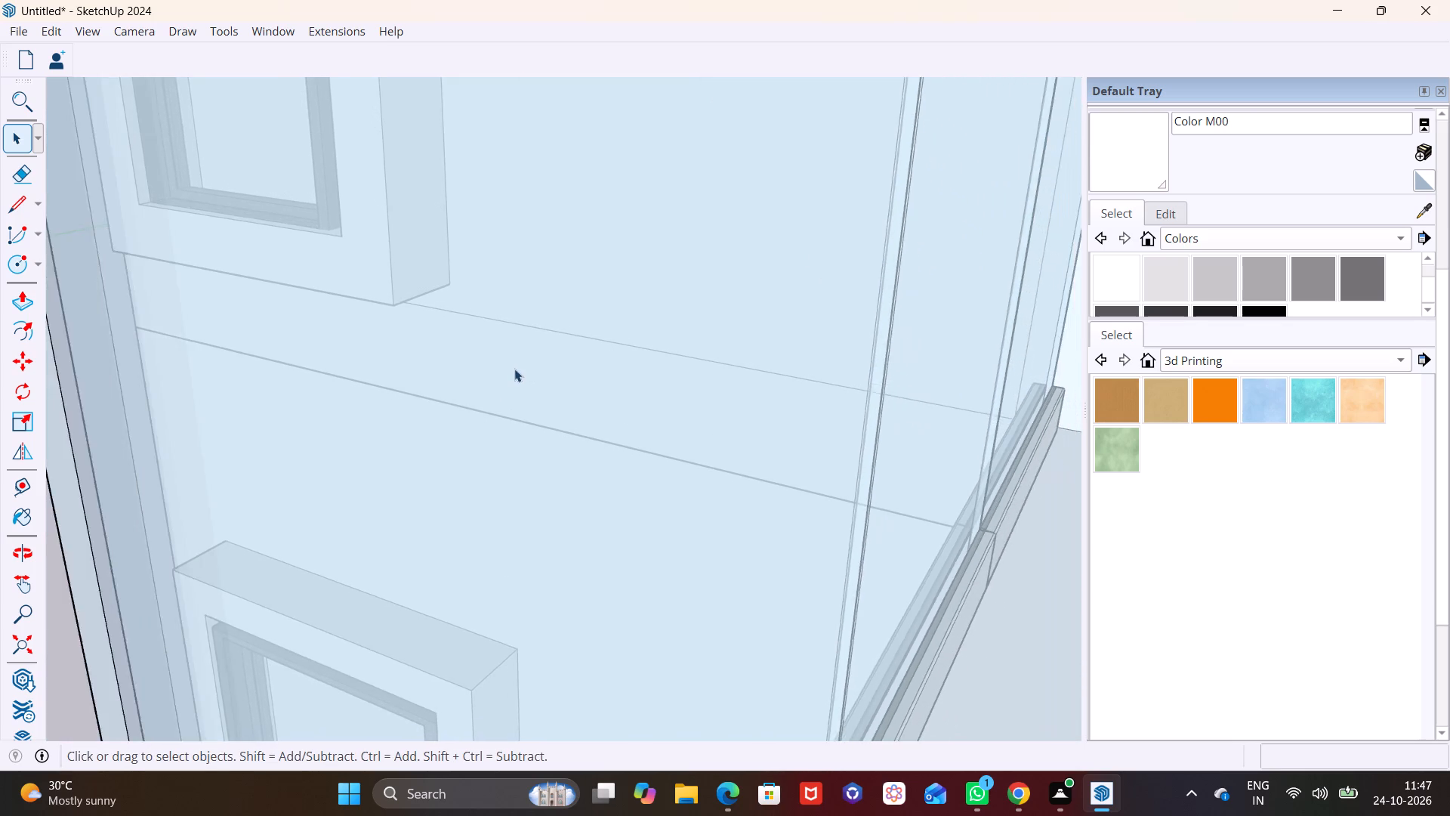
pyautogui.scroll(-12, 514, 369)
pyautogui.click(156, 354)
pyautogui.keyDown('shift'); pyautogui.moveTo(325, 274); pyautogui.dragTo(527, 533, button='middle'); pyautogui.keyUp('shift')
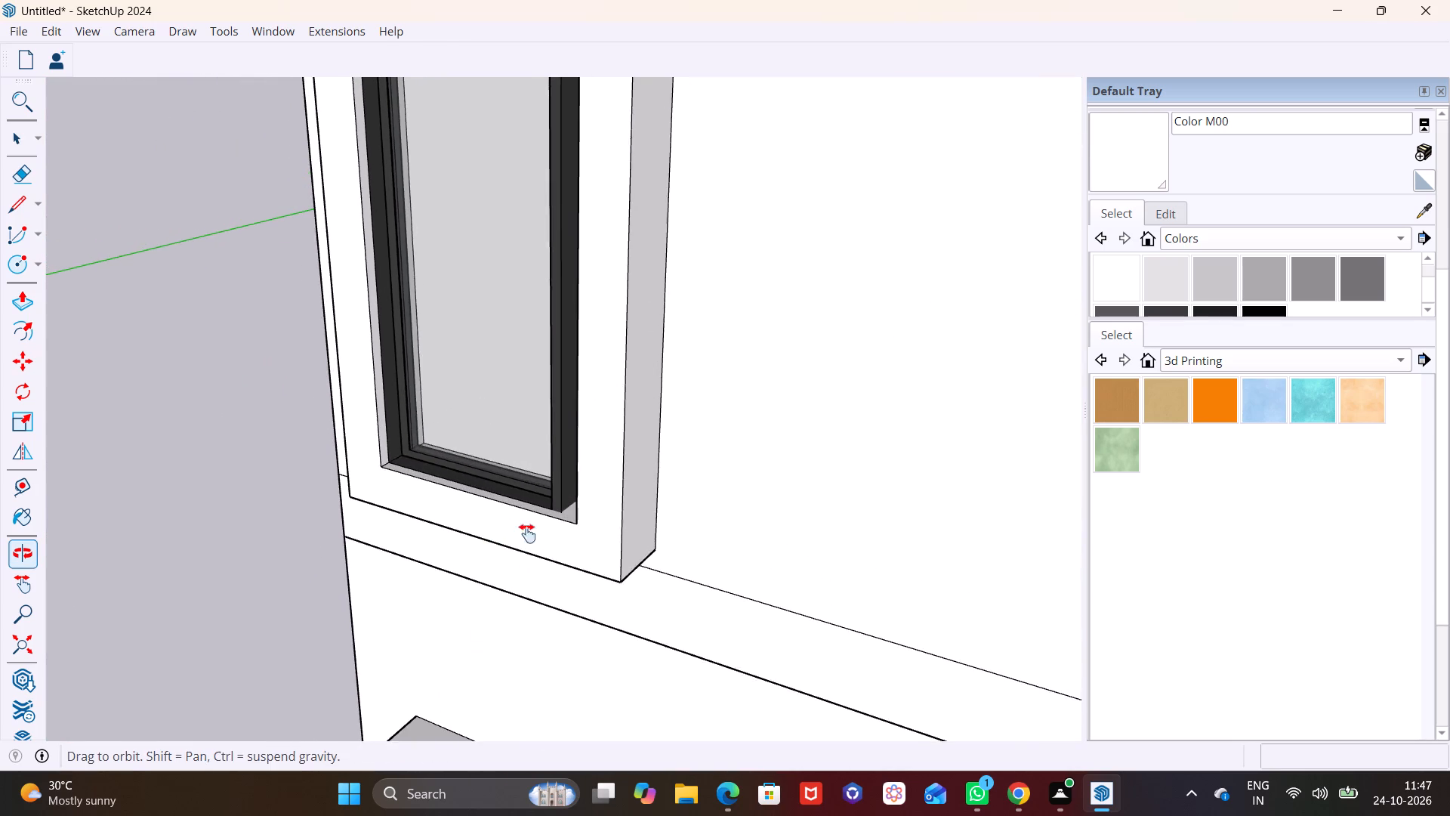
pyautogui.keyDown('shift'); pyautogui.moveTo(527, 533); pyautogui.dragTo(529, 533, button='middle'); pyautogui.keyUp('shift')
pyautogui.keyDown('shift'); pyautogui.moveTo(463, 218); pyautogui.dragTo(475, 366, button='middle'); pyautogui.keyUp('shift')
pyautogui.scroll(4, 466, 526)
pyautogui.keyDown('shift'); pyautogui.moveTo(455, 537); pyautogui.dragTo(460, 345, button='middle'); pyautogui.keyUp('shift')
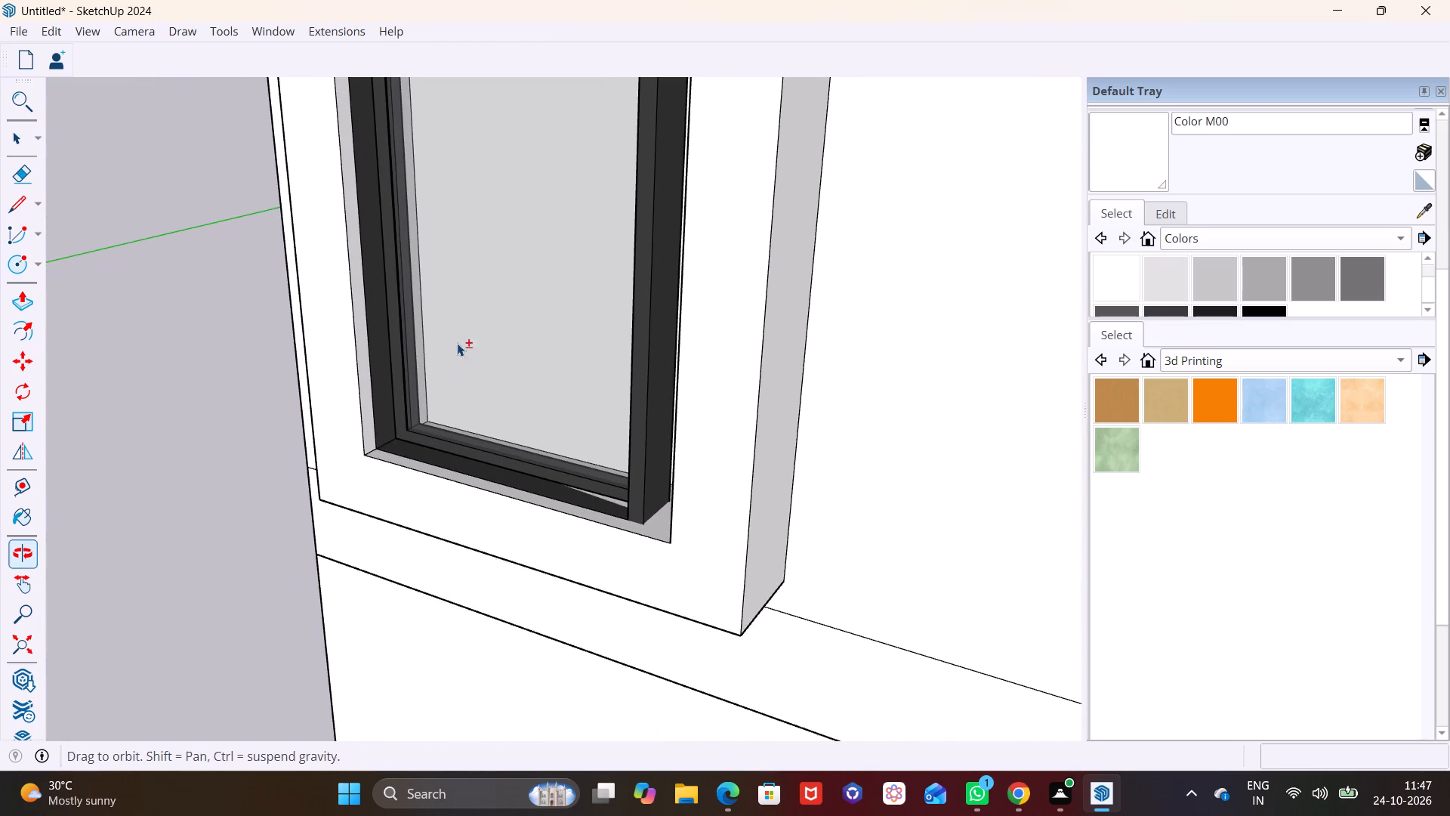
pyautogui.scroll(5, 520, 431)
pyautogui.click(720, 527)
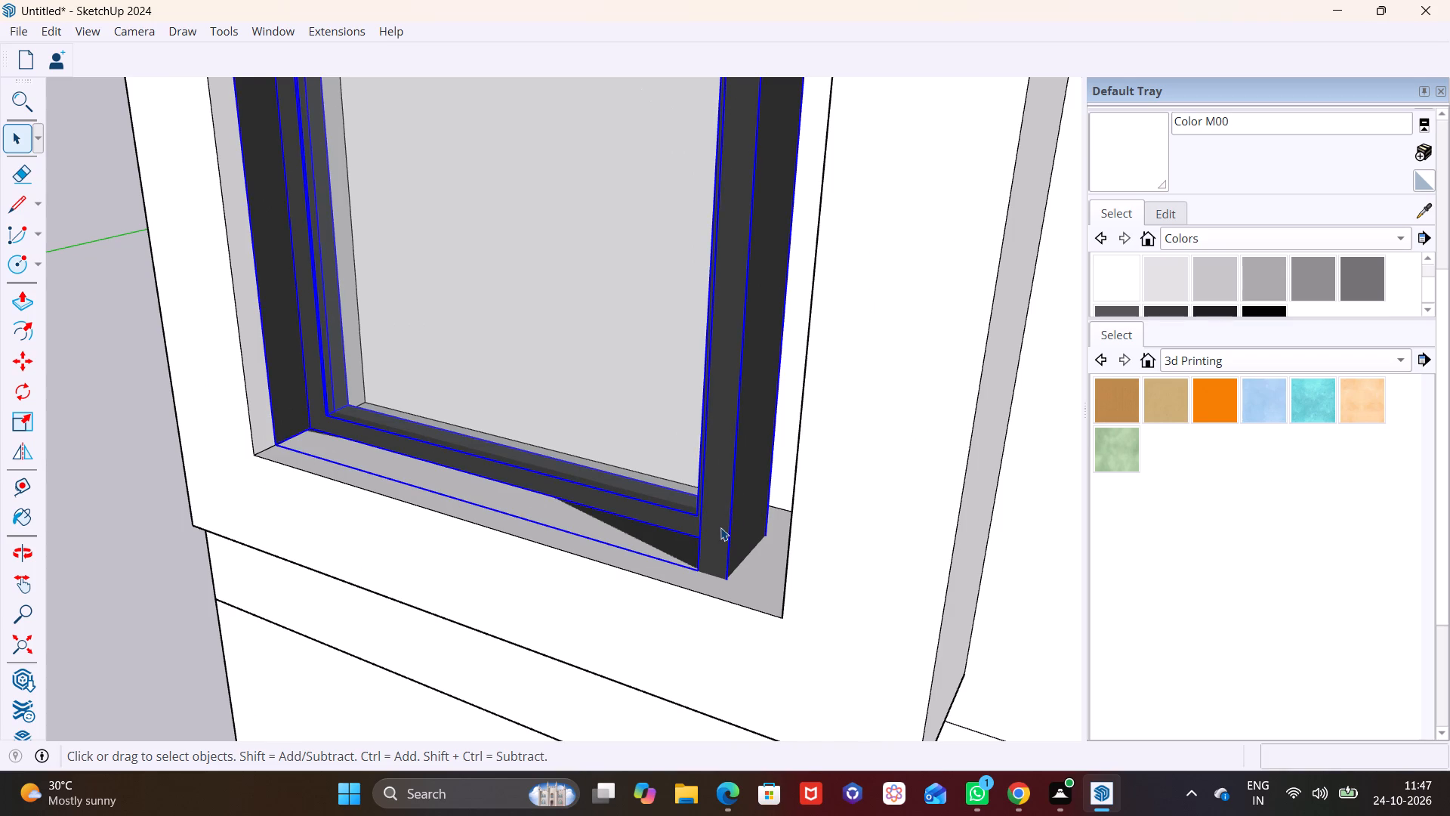
pyautogui.press('m')
pyautogui.click(725, 583)
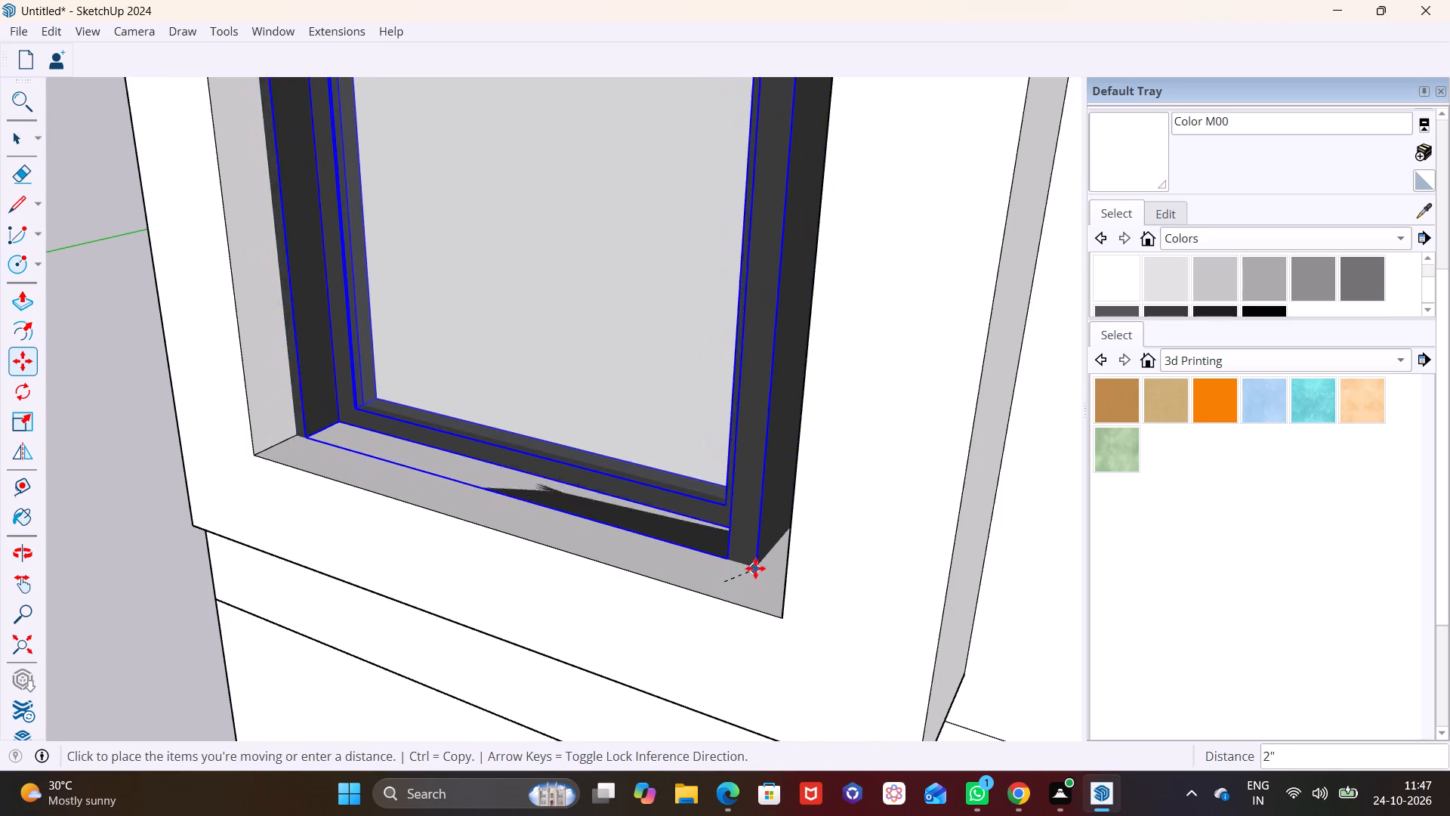
pyautogui.click(778, 592)
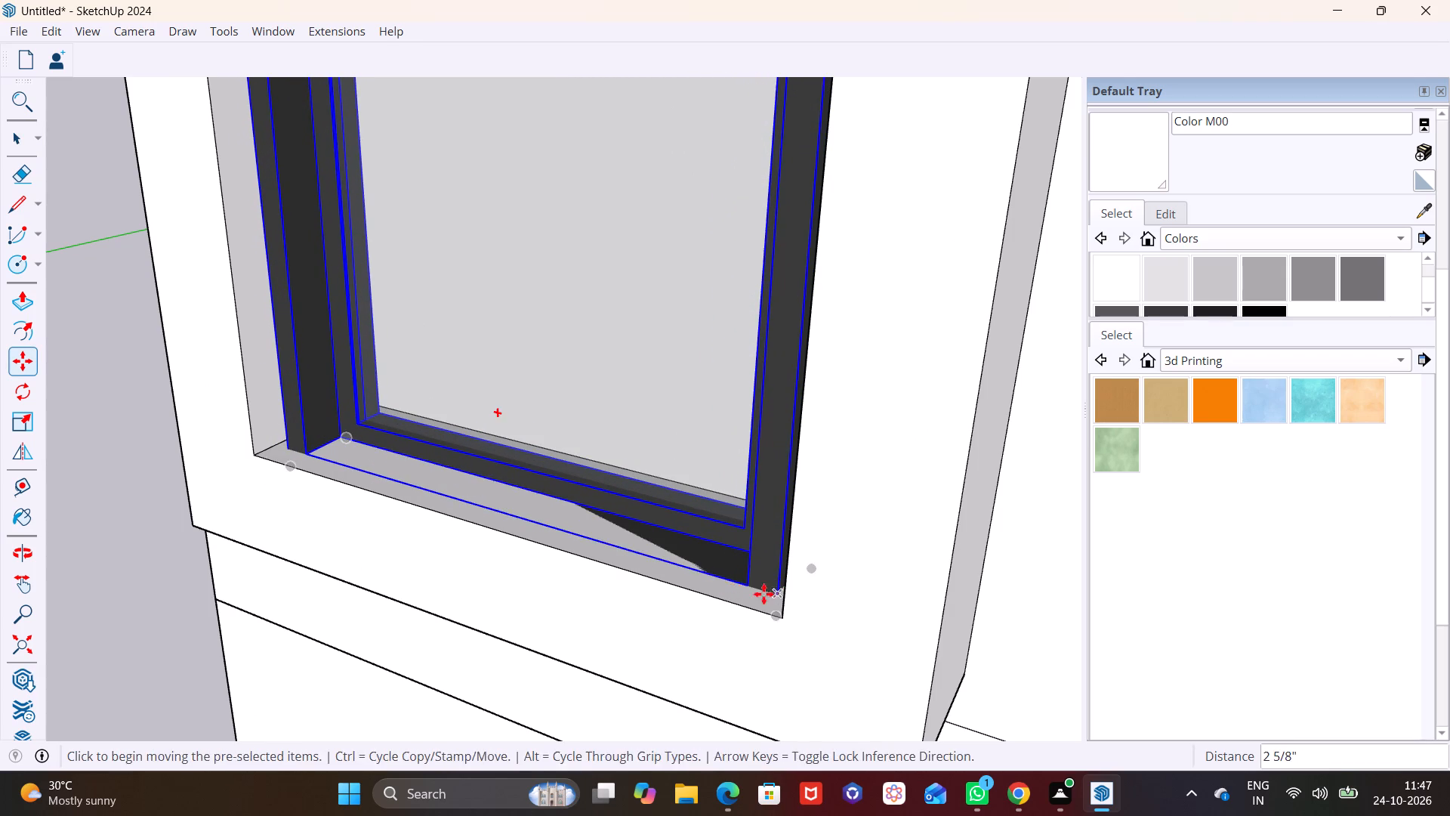
# Raise the third frame's glass window slightly from its bottom corner to the lower edge of the opening.
pyautogui.moveTo(573, 501); pyautogui.dragTo(799, 314, button='middle')
pyautogui.click(268, 487)
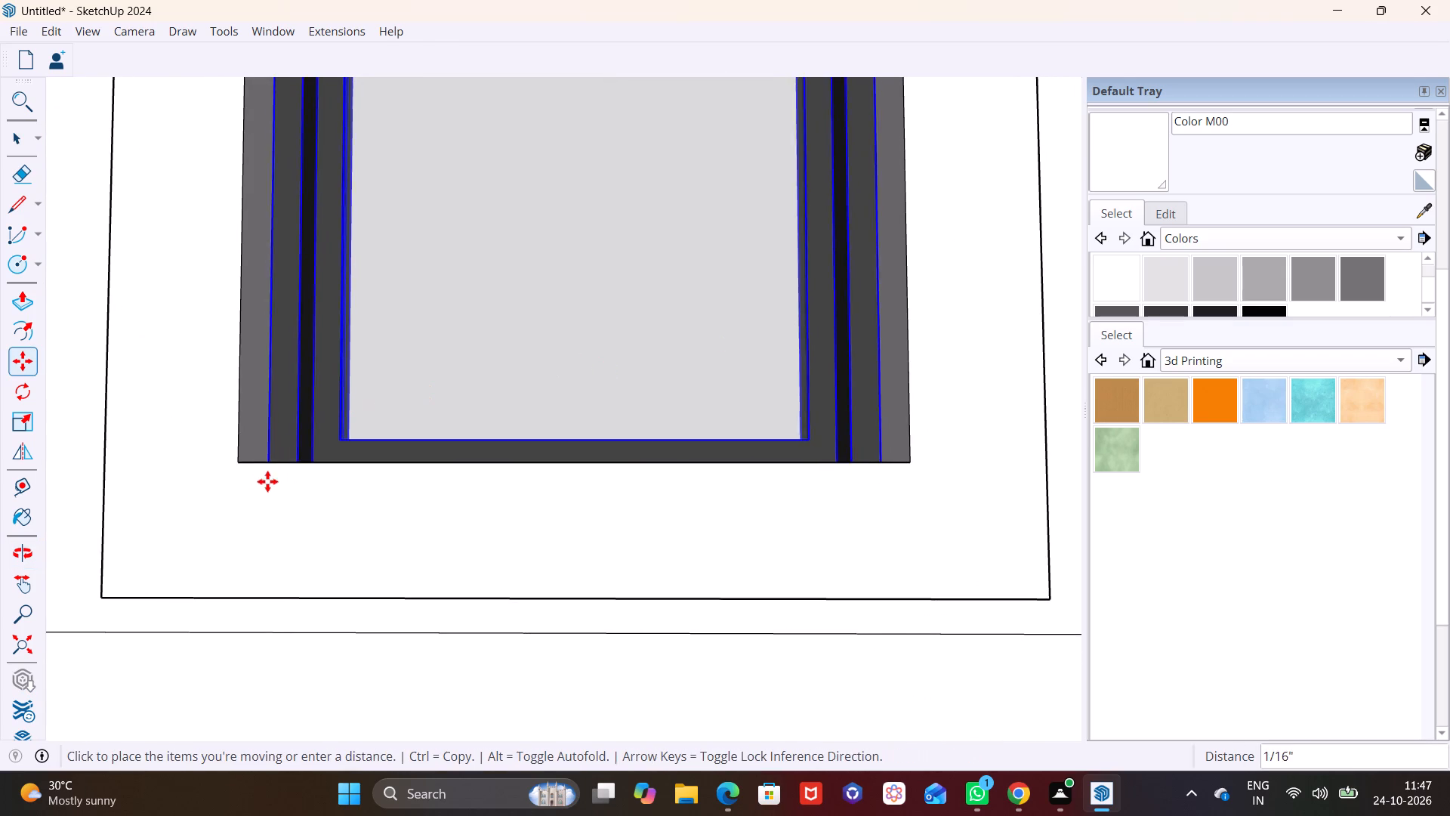
pyautogui.click(265, 469)
pyautogui.press('space')
pyautogui.click(132, 440)
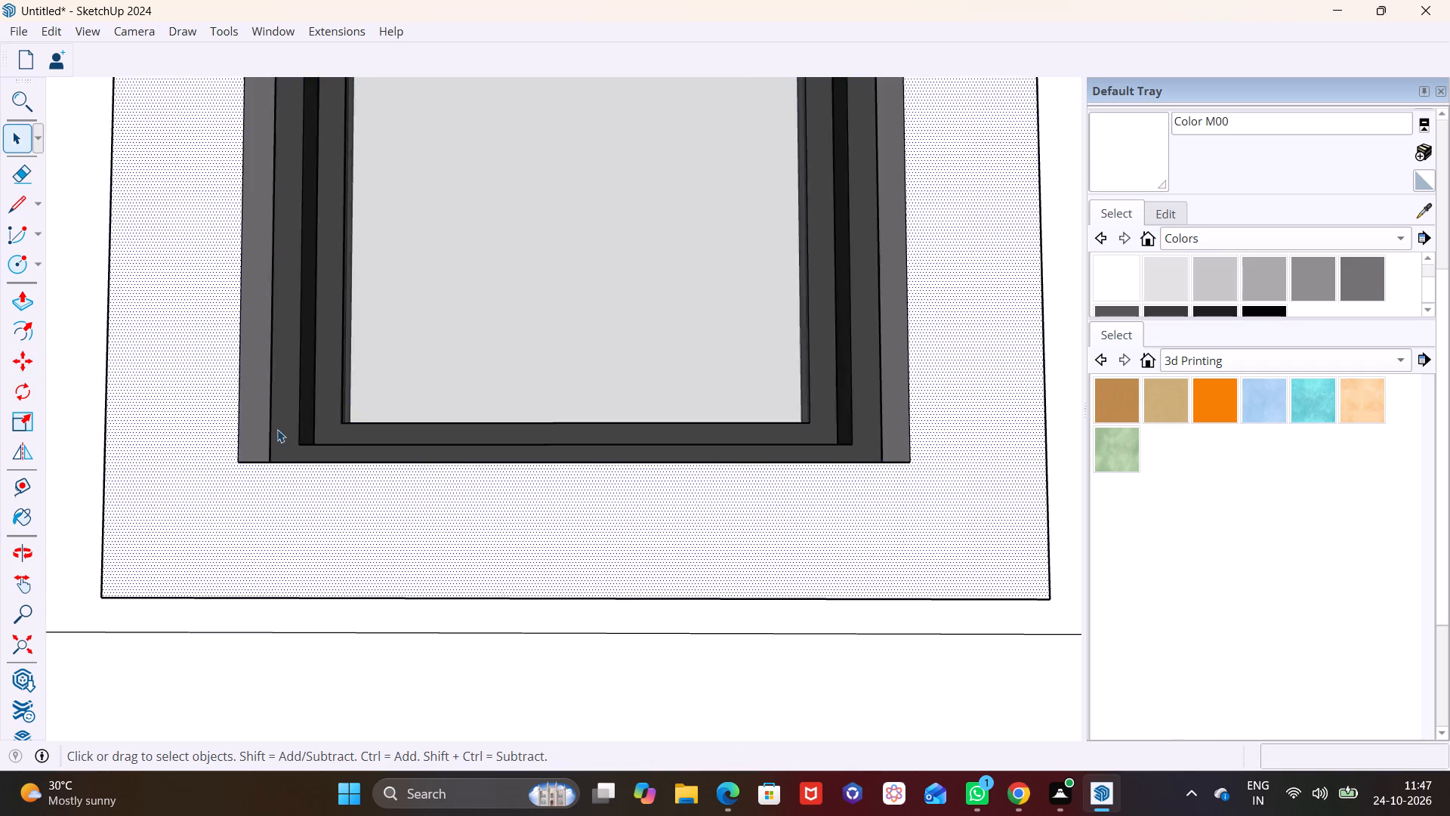
# Copy the third frame's glass window up about 11' 1 1/4" to the top corner of the fourth frame's opening.
pyautogui.scroll(-8, 329, 424)
pyautogui.keyDown('shift'); pyautogui.moveTo(507, 335); pyautogui.dragTo(516, 661, button='middle'); pyautogui.keyUp('shift')
pyautogui.moveTo(529, 406); pyautogui.dragTo(333, 474, button='middle')
pyautogui.scroll(-8, 325, 485)
pyautogui.moveTo(333, 474); pyautogui.dragTo(325, 485, button='middle')
pyautogui.keyDown('shift'); pyautogui.moveTo(441, 388); pyautogui.dragTo(504, 555, button='middle'); pyautogui.keyUp('shift')
pyautogui.click(467, 510)
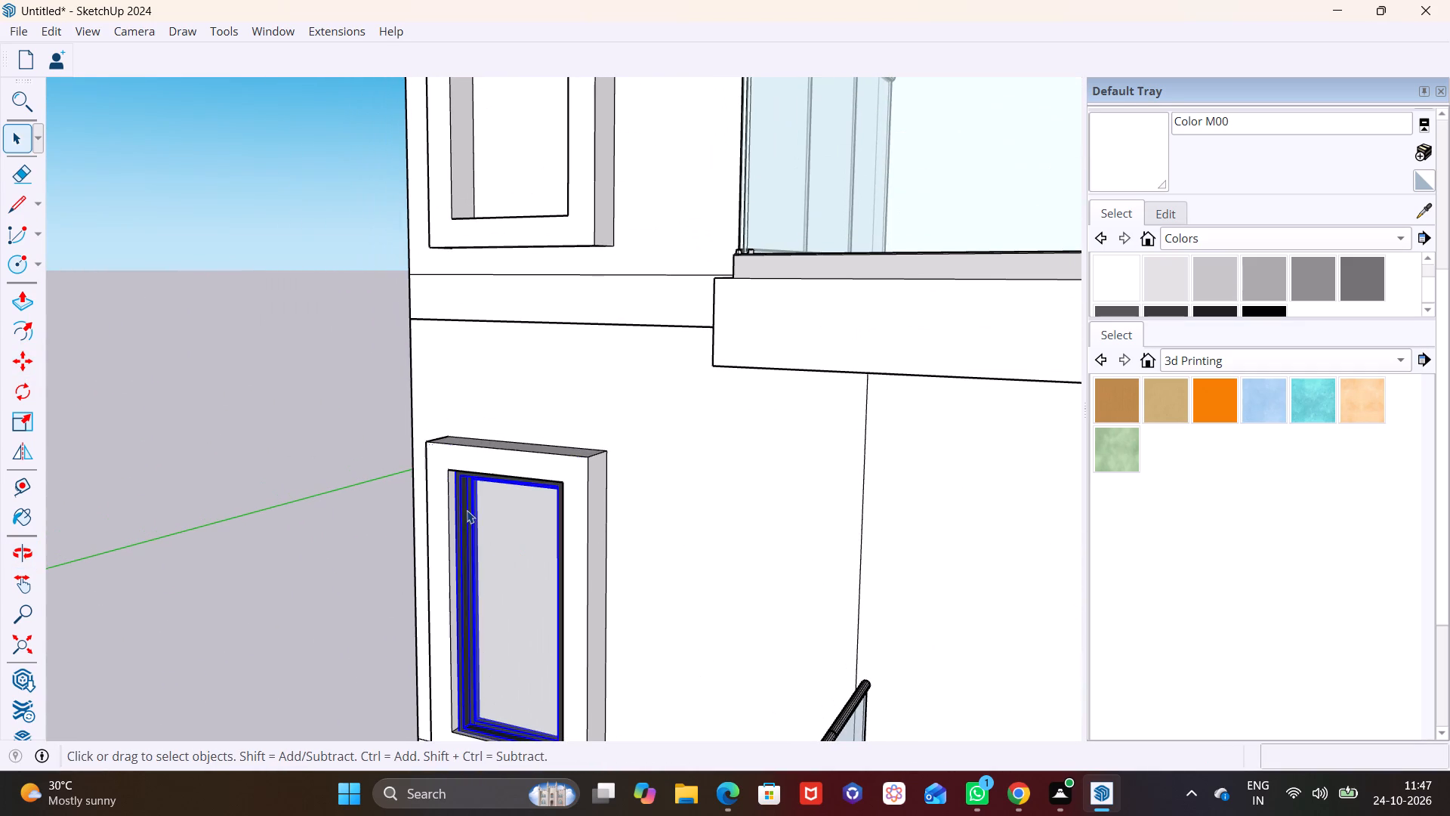
pyautogui.press('m')
pyautogui.click(458, 476)
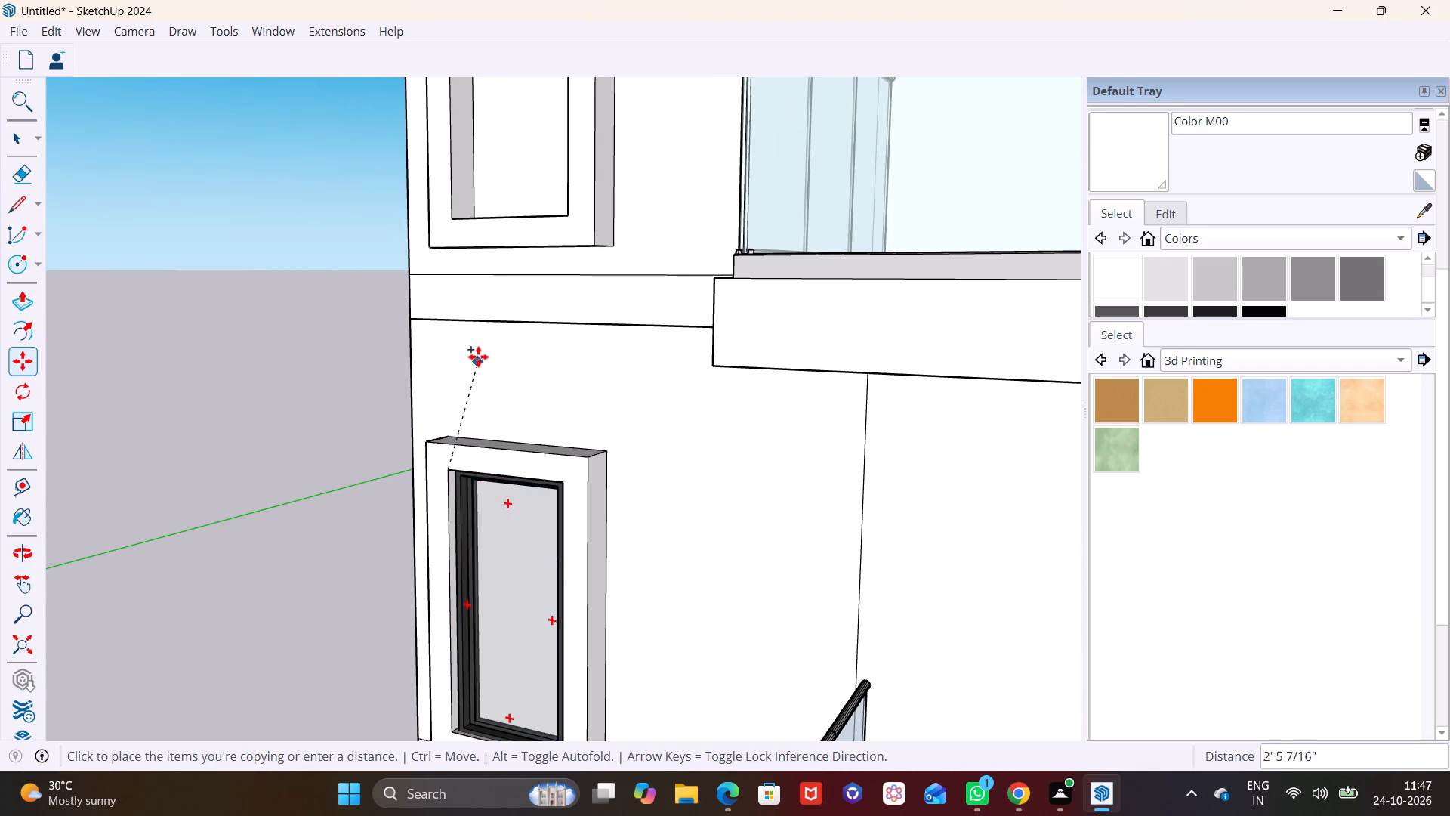
pyautogui.scroll(-6, 445, 344)
pyautogui.keyDown('shift'); pyautogui.moveTo(444, 222); pyautogui.dragTo(454, 530, button='middle'); pyautogui.keyUp('shift')
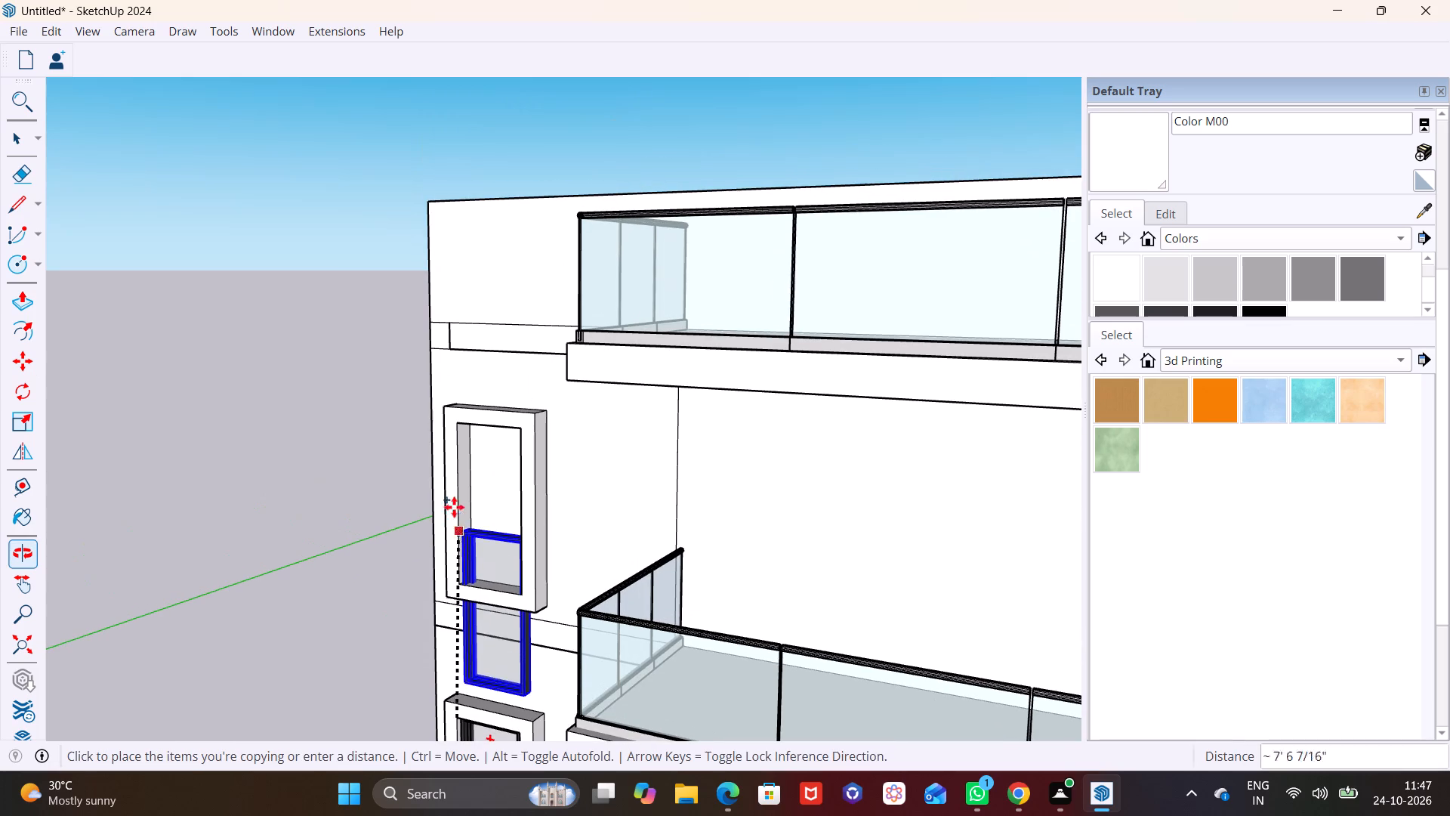
pyautogui.click(461, 431)
pyautogui.press('space')
pyautogui.click(339, 450)
pyautogui.scroll(3, 468, 588)
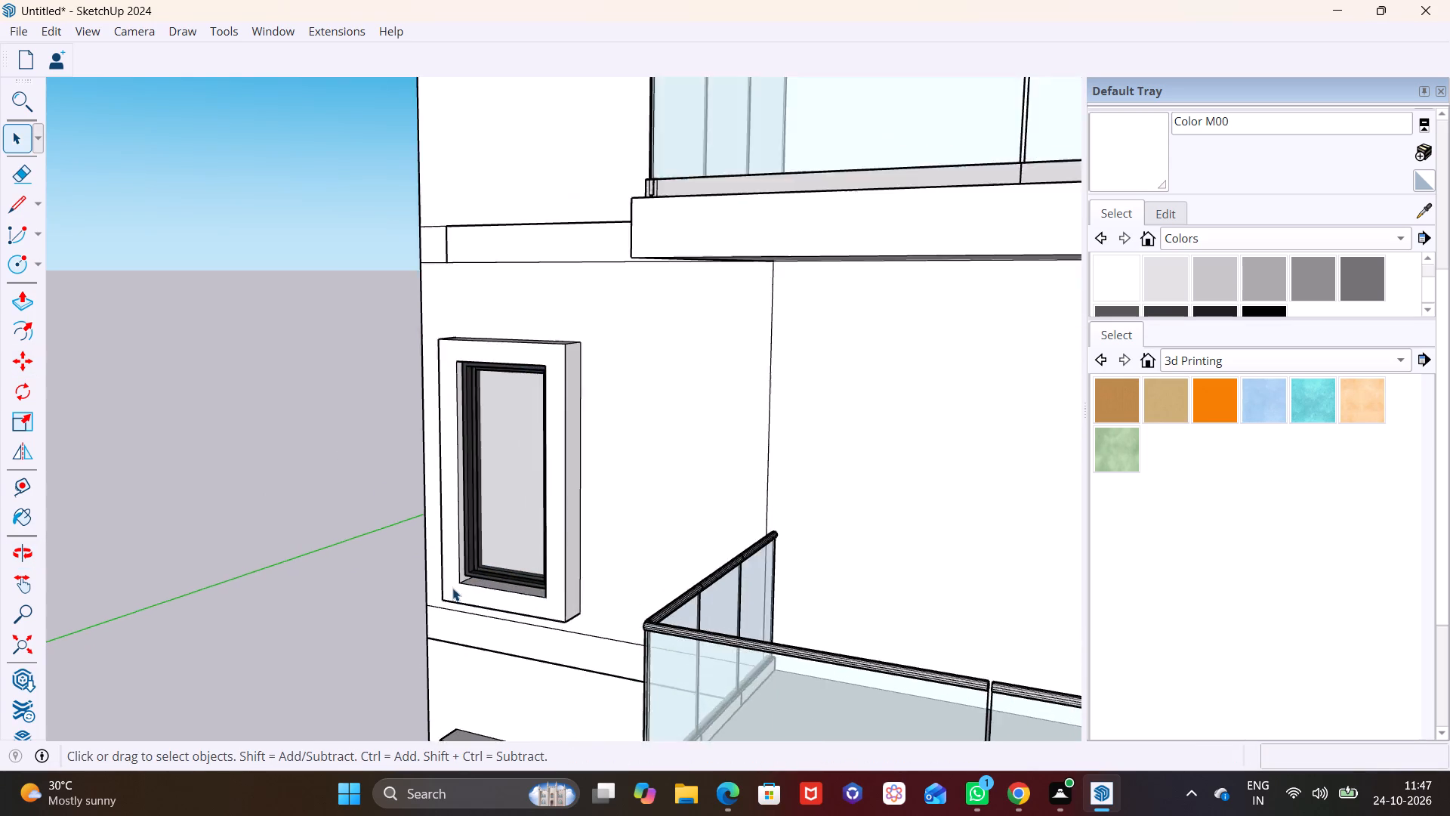
# Move the fourth frame's glass window about 3 1/8" from its bottom corner to the bottom corner of the frame's opening.
pyautogui.scroll(8, 452, 588)
pyautogui.click(515, 551)
pyautogui.press('m')
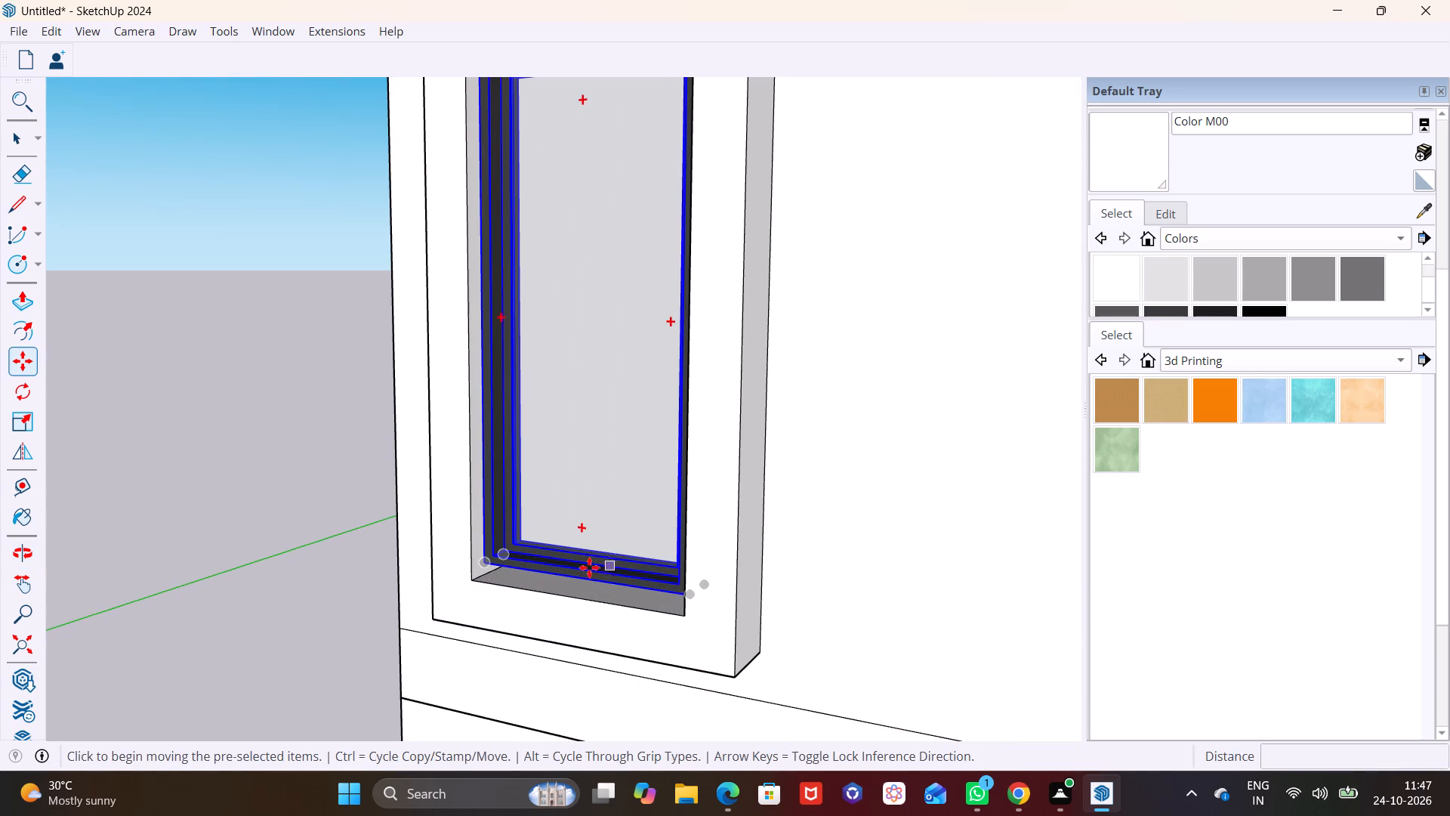
pyautogui.click(486, 567)
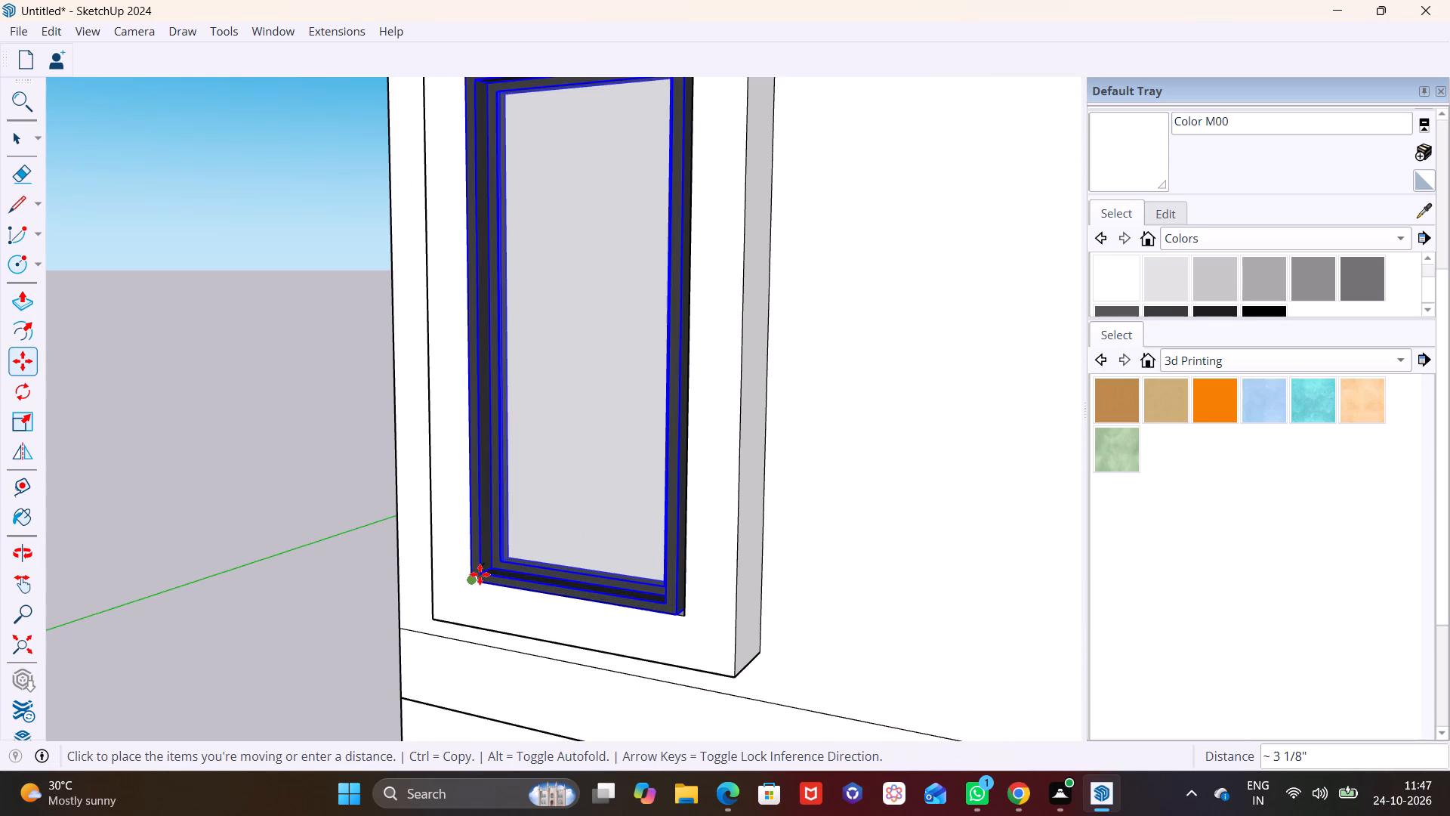
pyautogui.click(483, 574)
pyautogui.press('space')
pyautogui.click(264, 485)
# Scale the fourth frame's glass window upward from its top edge to meet the top of the opening.
pyautogui.scroll(-3, 319, 484)
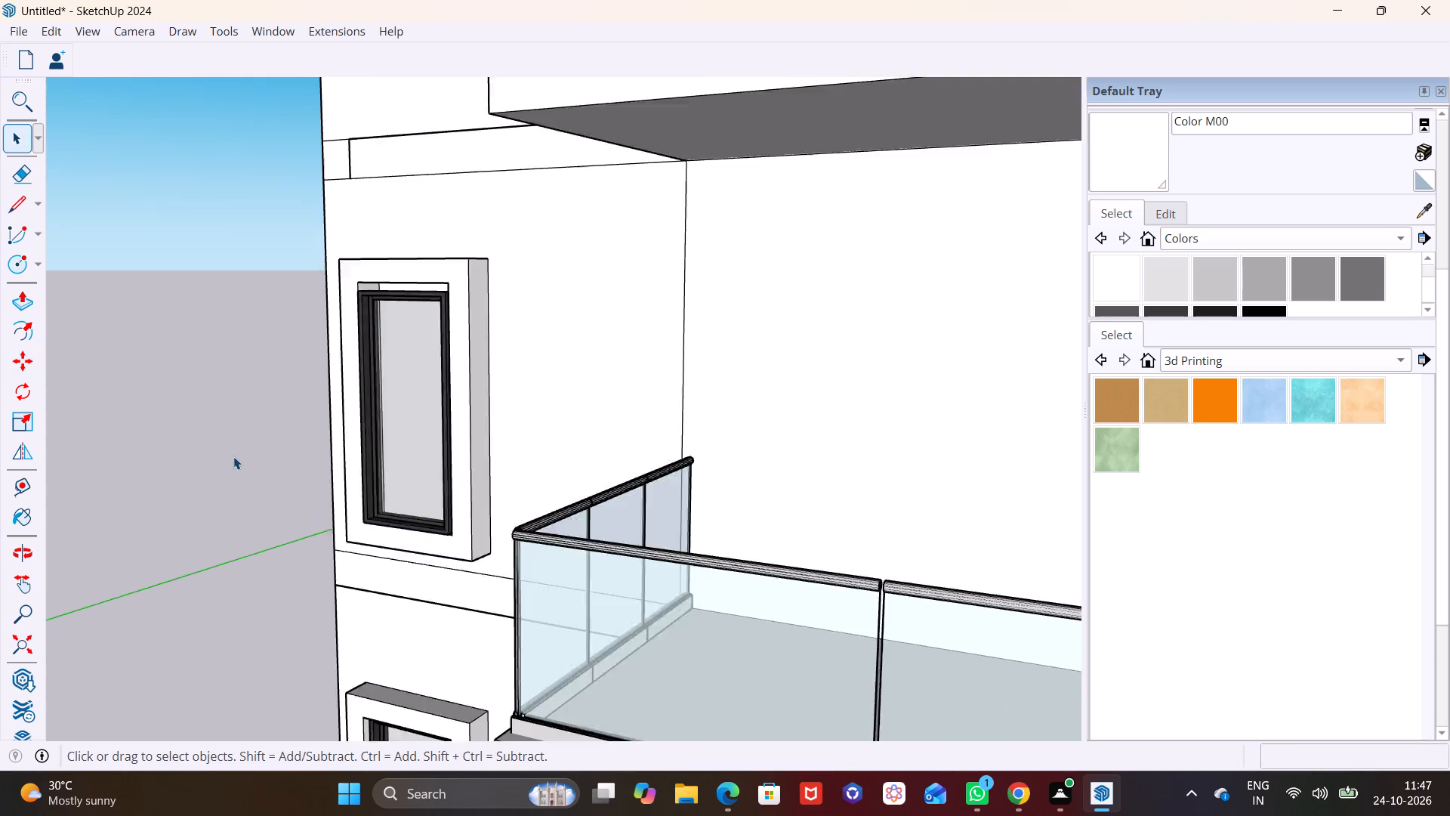
pyautogui.scroll(-4, 233, 456)
pyautogui.scroll(14, 224, 341)
pyautogui.click(387, 406)
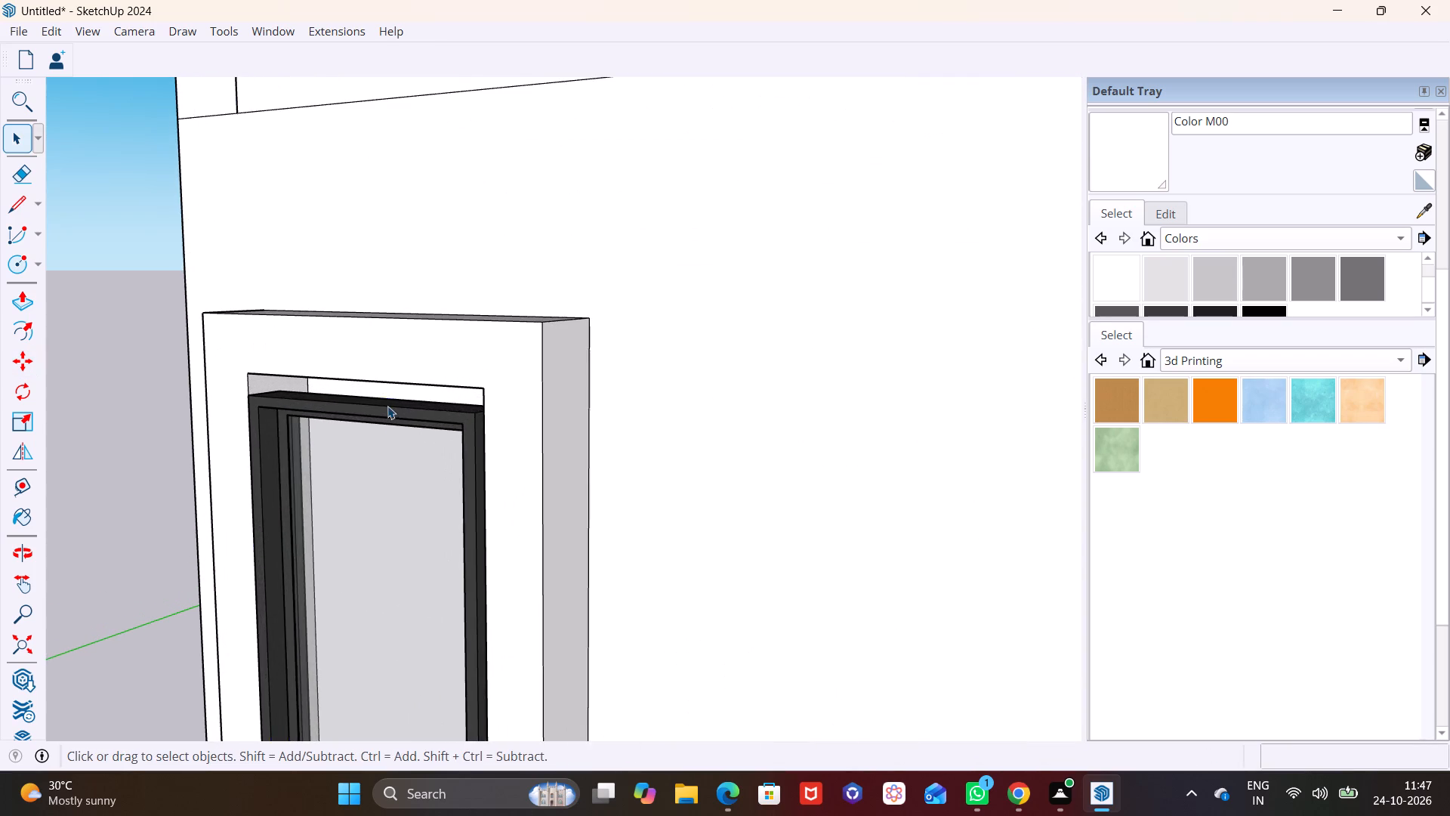
pyautogui.keyDown('shift'); pyautogui.moveTo(424, 403); pyautogui.dragTo(544, 438, button='middle'); pyautogui.keyUp('shift')
pyautogui.click(27, 416)
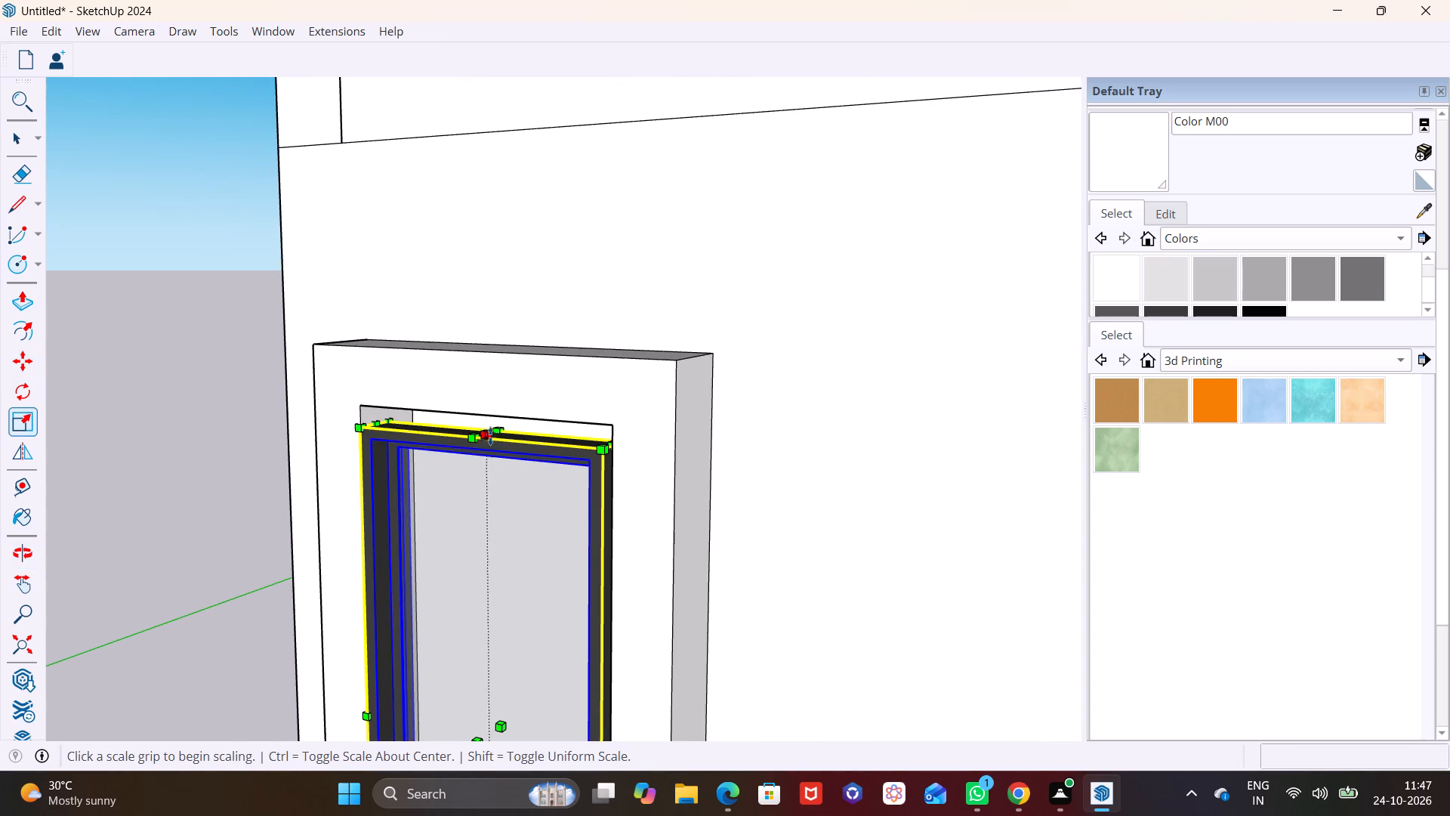
pyautogui.click(493, 435)
pyautogui.click(495, 416)
pyautogui.press('space')
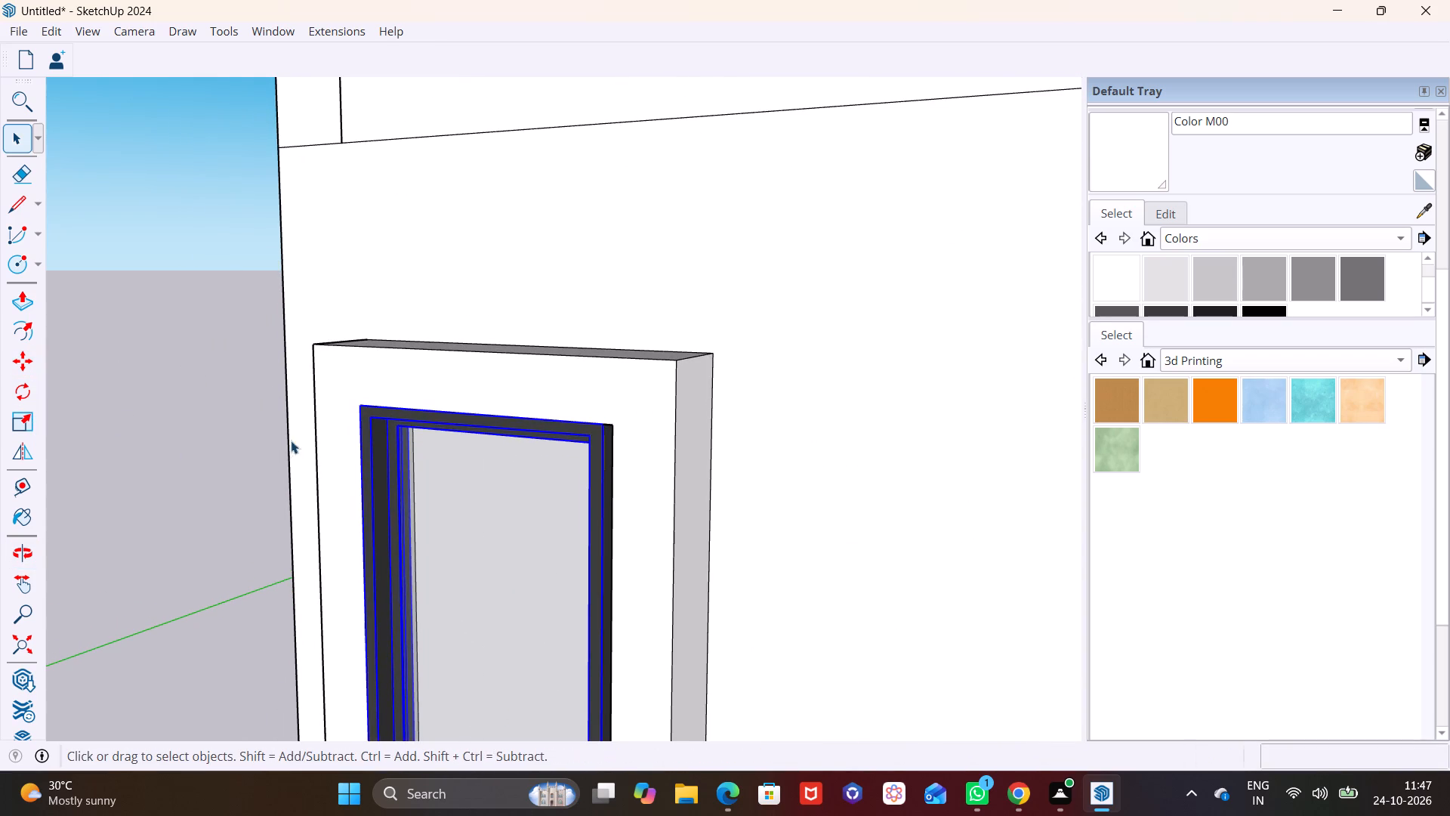
pyautogui.click(102, 438)
# Examine the framed windows beside the balconies and the rest of the apartment building from several sides.
pyautogui.scroll(-19, 240, 406)
pyautogui.keyDown('shift'); pyautogui.moveTo(455, 624); pyautogui.dragTo(467, 388, button='middle'); pyautogui.keyUp('shift')
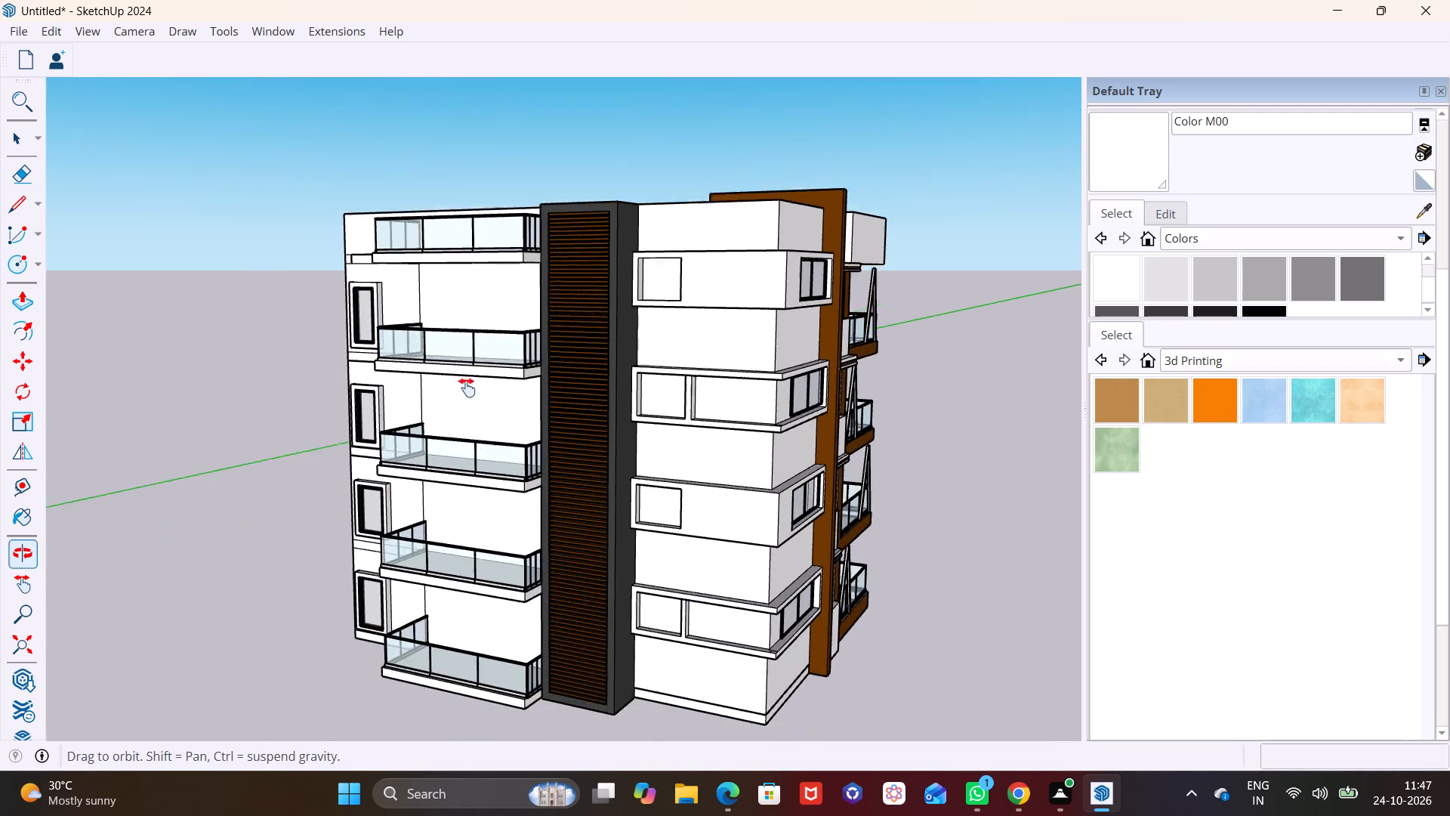
pyautogui.keyDown('shift'); pyautogui.moveTo(467, 388); pyautogui.dragTo(469, 366, button='middle'); pyautogui.keyUp('shift')
pyautogui.scroll(-7, 445, 487)
pyautogui.moveTo(508, 433); pyautogui.dragTo(510, 432, button='middle')
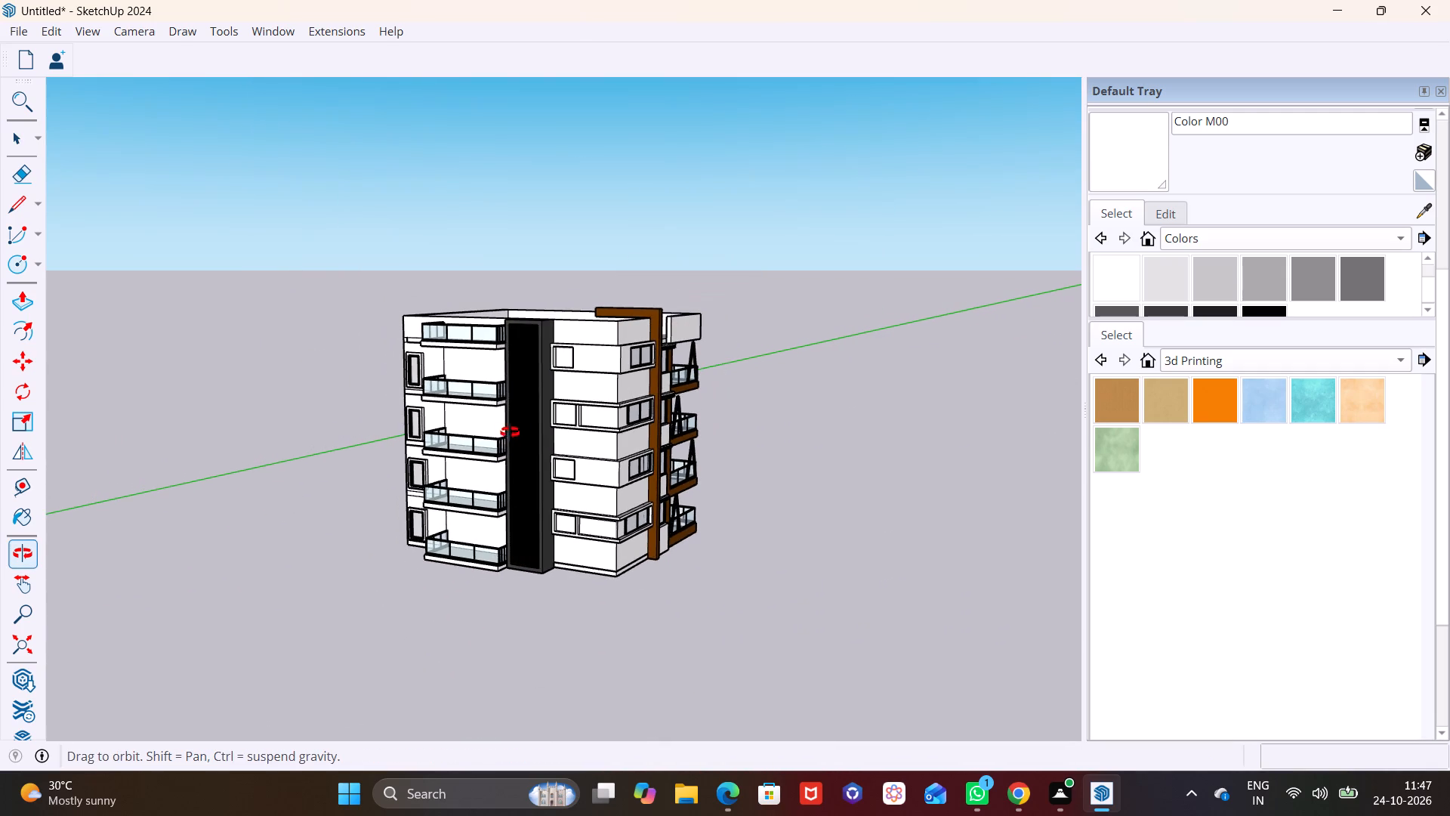
pyautogui.moveTo(510, 432); pyautogui.dragTo(739, 397, button='middle')
pyautogui.scroll(4, 451, 428)
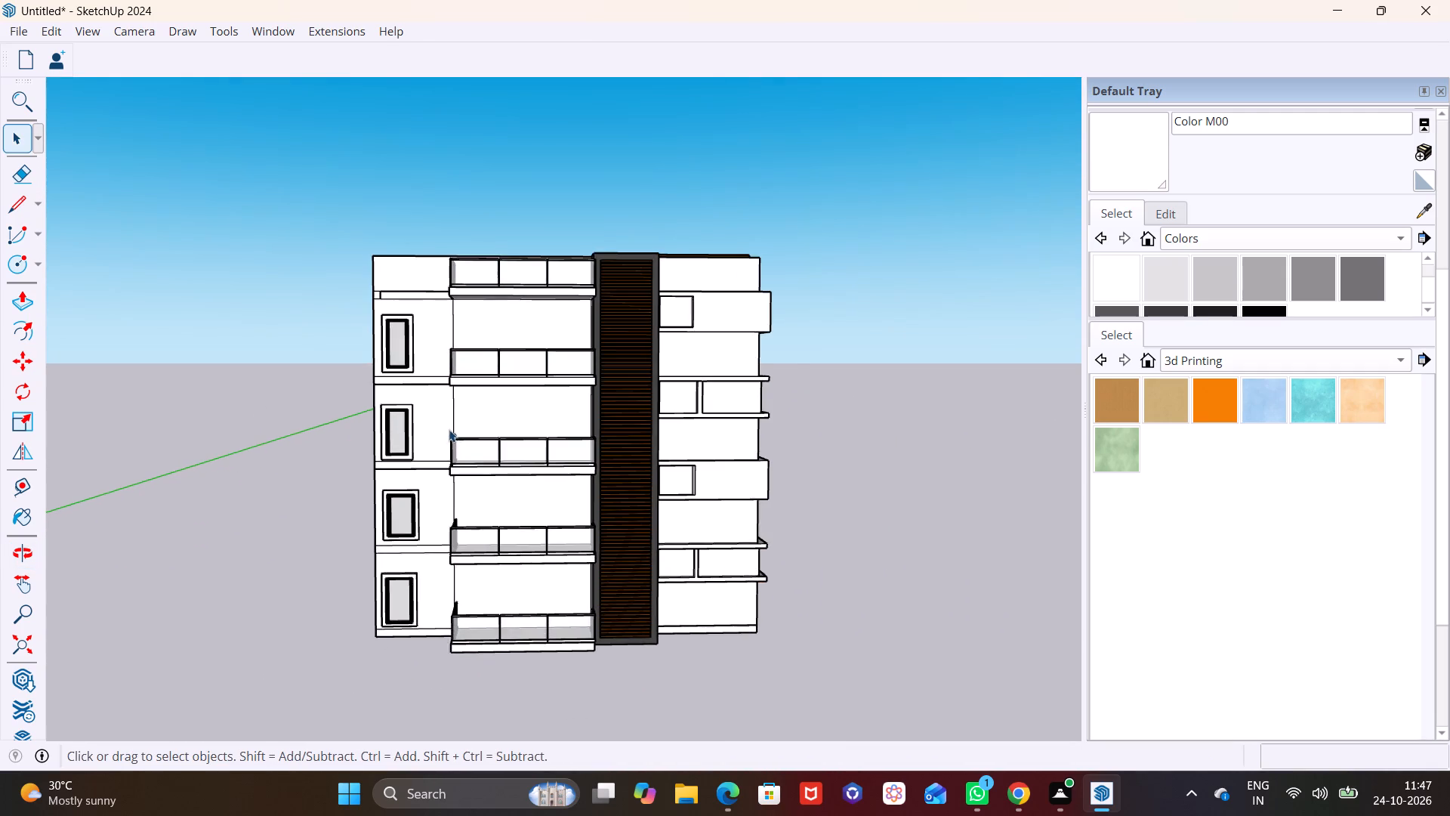
pyautogui.keyDown('shift'); pyautogui.scroll(1, 452, 434); pyautogui.keyUp('shift')
pyautogui.keyDown('shift'); pyautogui.moveTo(452, 434); pyautogui.dragTo(303, 507, button='middle'); pyautogui.keyUp('shift')
pyautogui.moveTo(273, 363); pyautogui.dragTo(85, 384, button='middle')
pyautogui.scroll(-5, 282, 444)
pyautogui.moveTo(370, 478); pyautogui.dragTo(63, 491, button='middle')
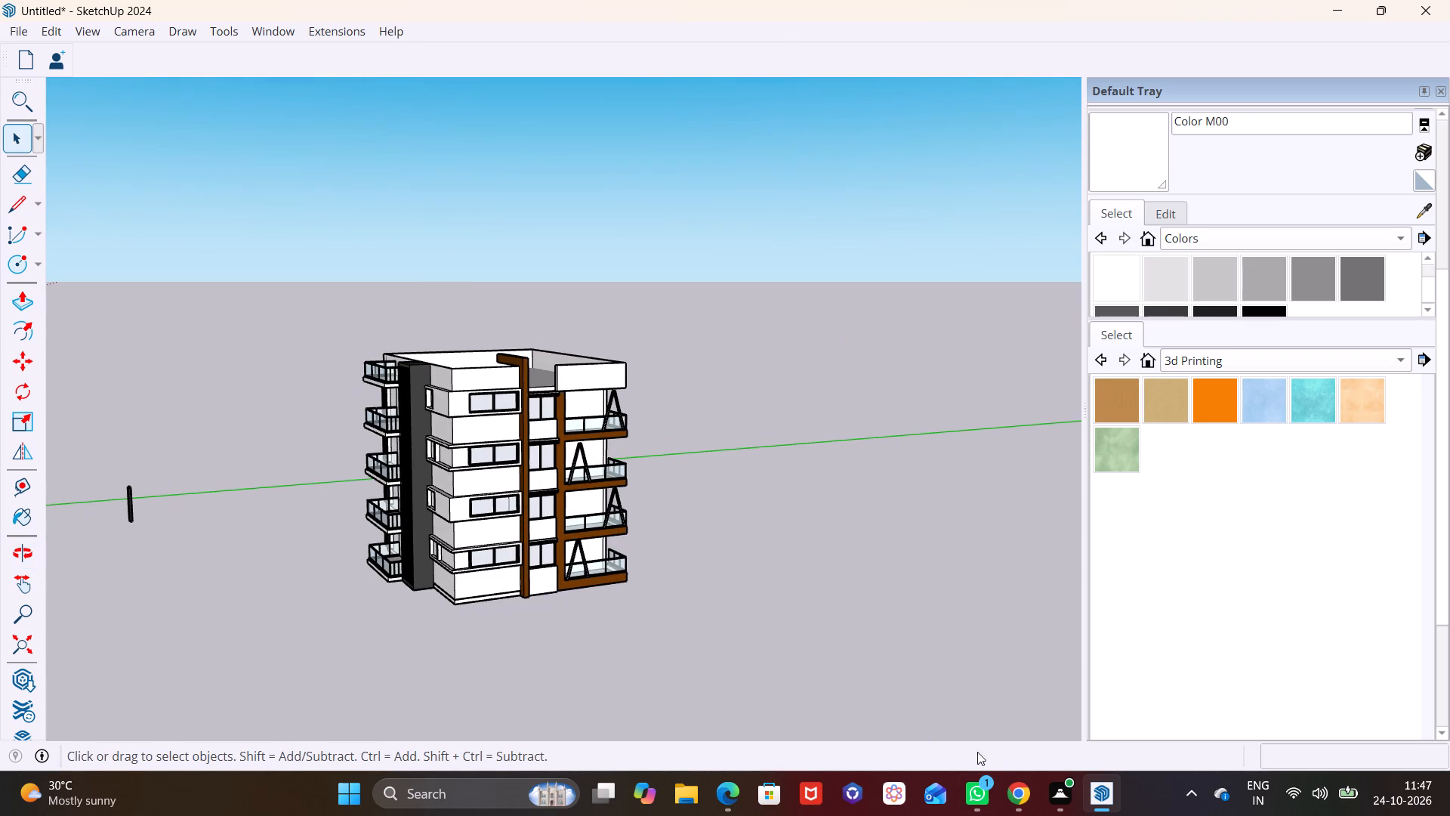
# Delete the leftover loose window frame standing on the ground away from the building, near the green axis.
pyautogui.moveTo(101, 462); pyautogui.dragTo(154, 546)
pyautogui.moveTo(155, 549); pyautogui.dragTo(350, 549, button='middle')
pyautogui.scroll(-10, 210, 549)
pyautogui.keyDown('shift'); pyautogui.moveTo(216, 555); pyautogui.dragTo(408, 571, button='middle'); pyautogui.keyUp('shift')
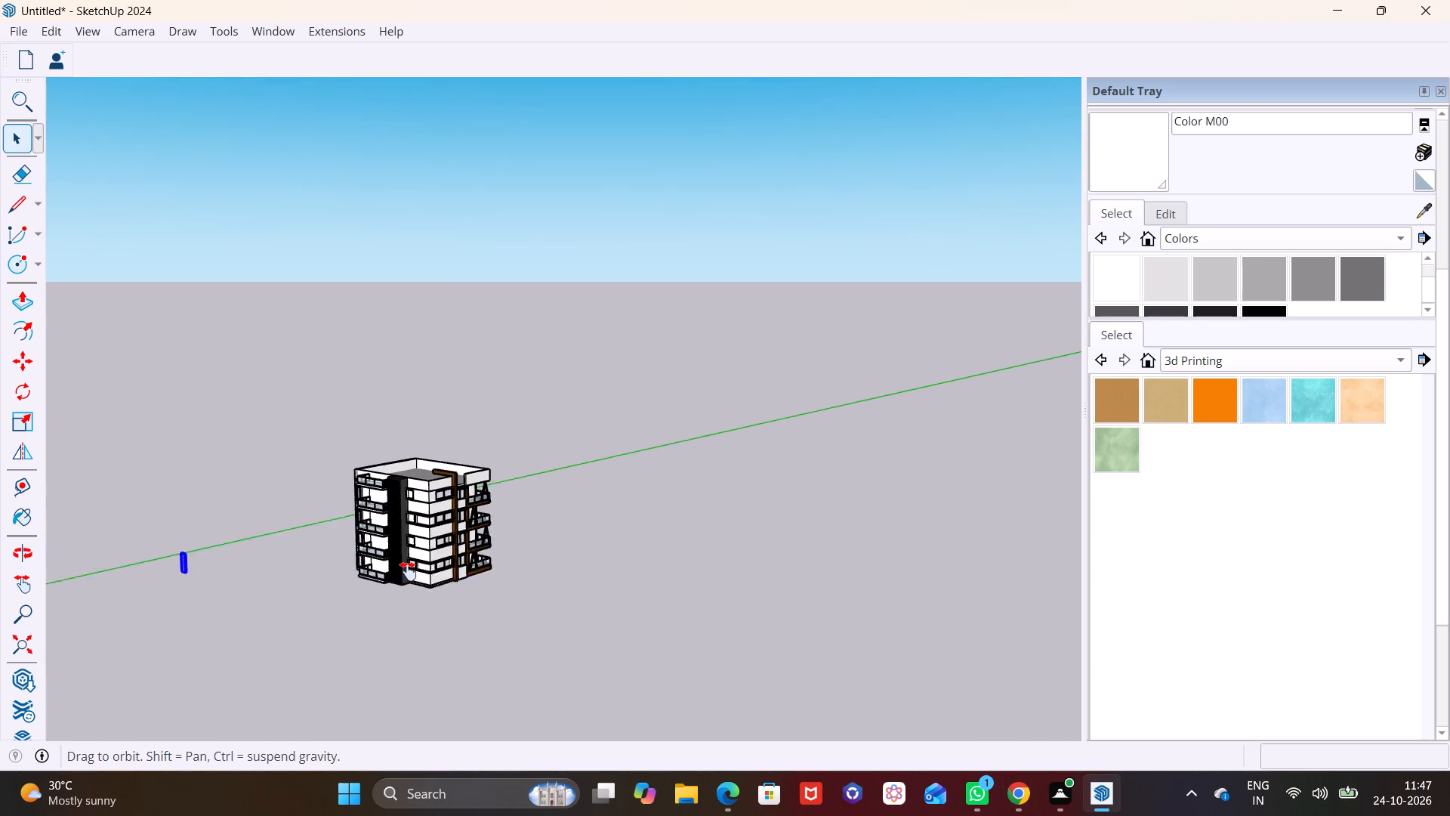
pyautogui.keyDown('shift'); pyautogui.moveTo(408, 571); pyautogui.dragTo(552, 593, button='middle'); pyautogui.keyUp('shift')
pyautogui.scroll(6, 430, 612)
pyautogui.keyDown('shift'); pyautogui.moveTo(369, 566); pyautogui.dragTo(734, 572, button='middle'); pyautogui.keyUp('shift')
pyautogui.keyDown('shift'); pyautogui.scroll(4, 734, 572); pyautogui.keyUp('shift')
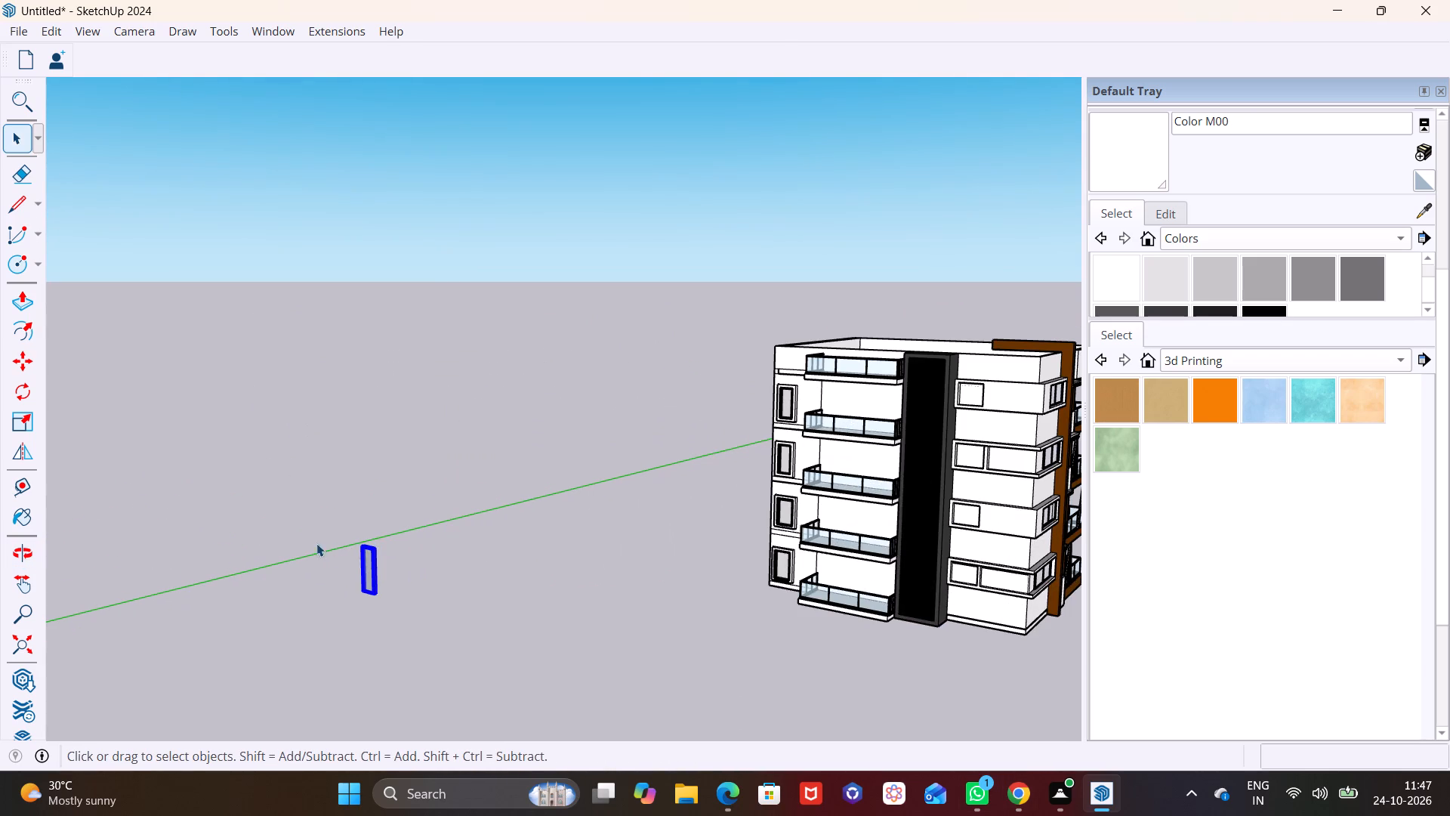
pyautogui.moveTo(311, 533); pyautogui.dragTo(418, 600)
pyautogui.press('Delete')
pyautogui.scroll(-3, 430, 596)
pyautogui.click(430, 596)
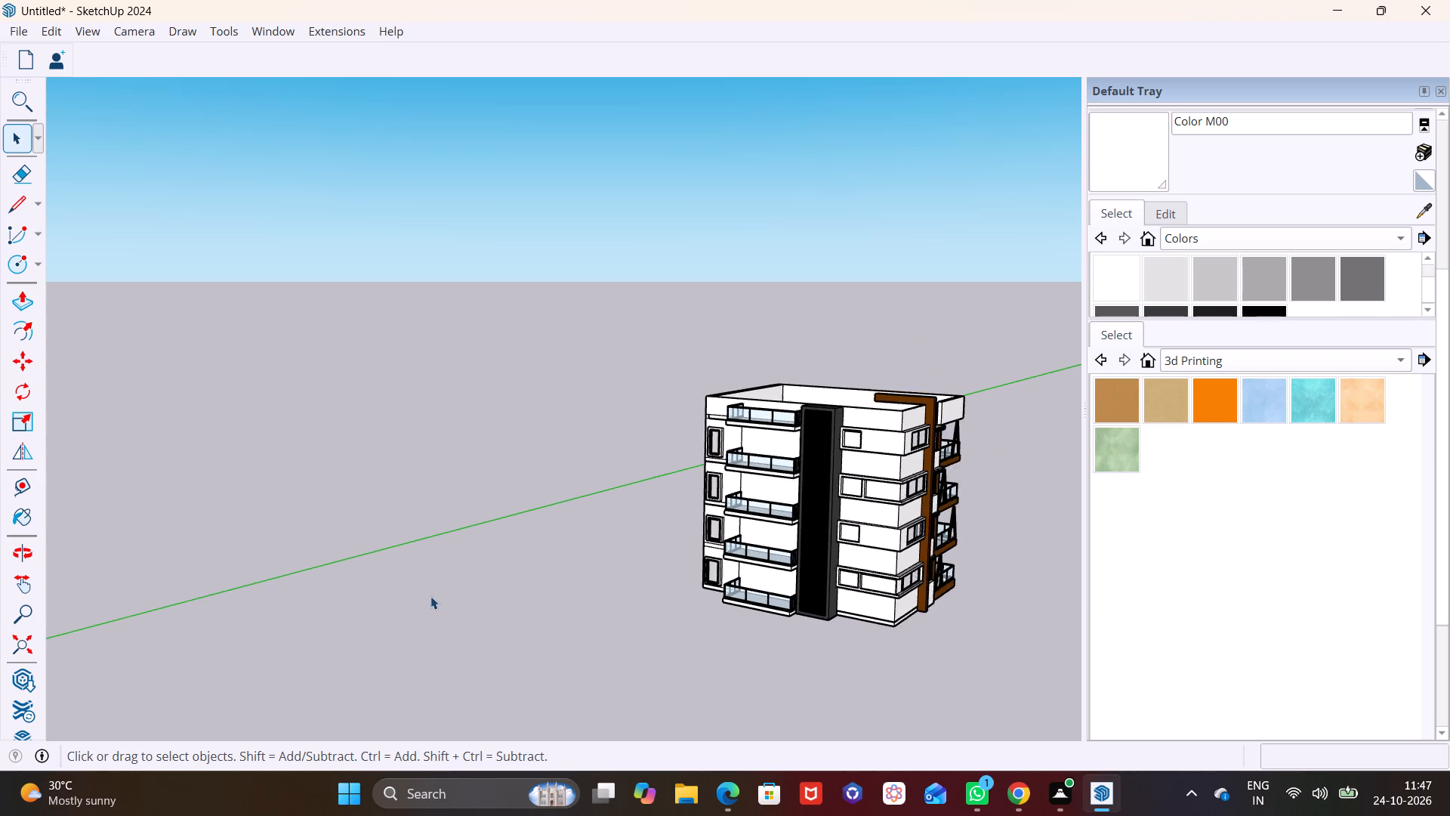
pyautogui.scroll(-2, 430, 596)
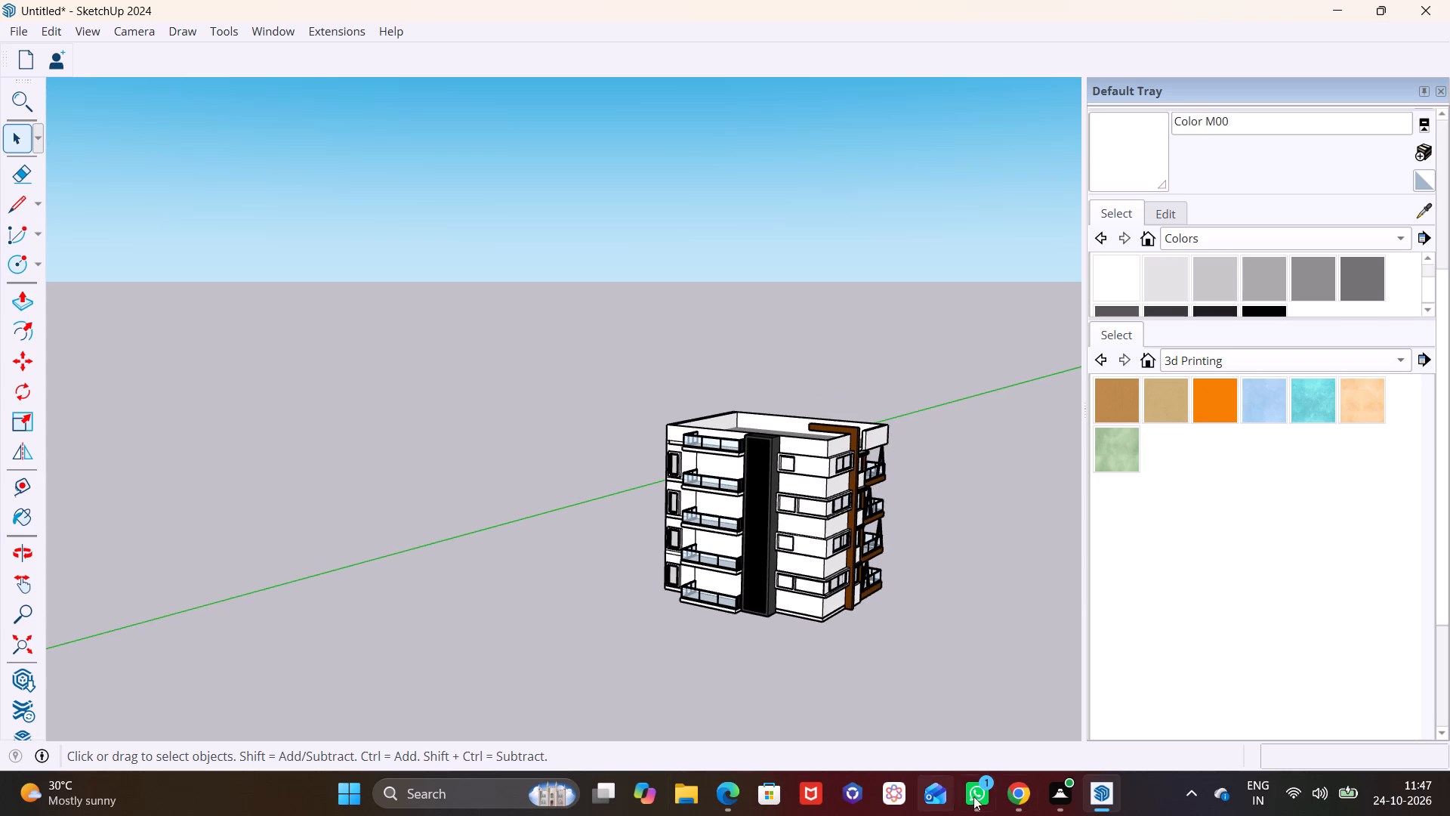
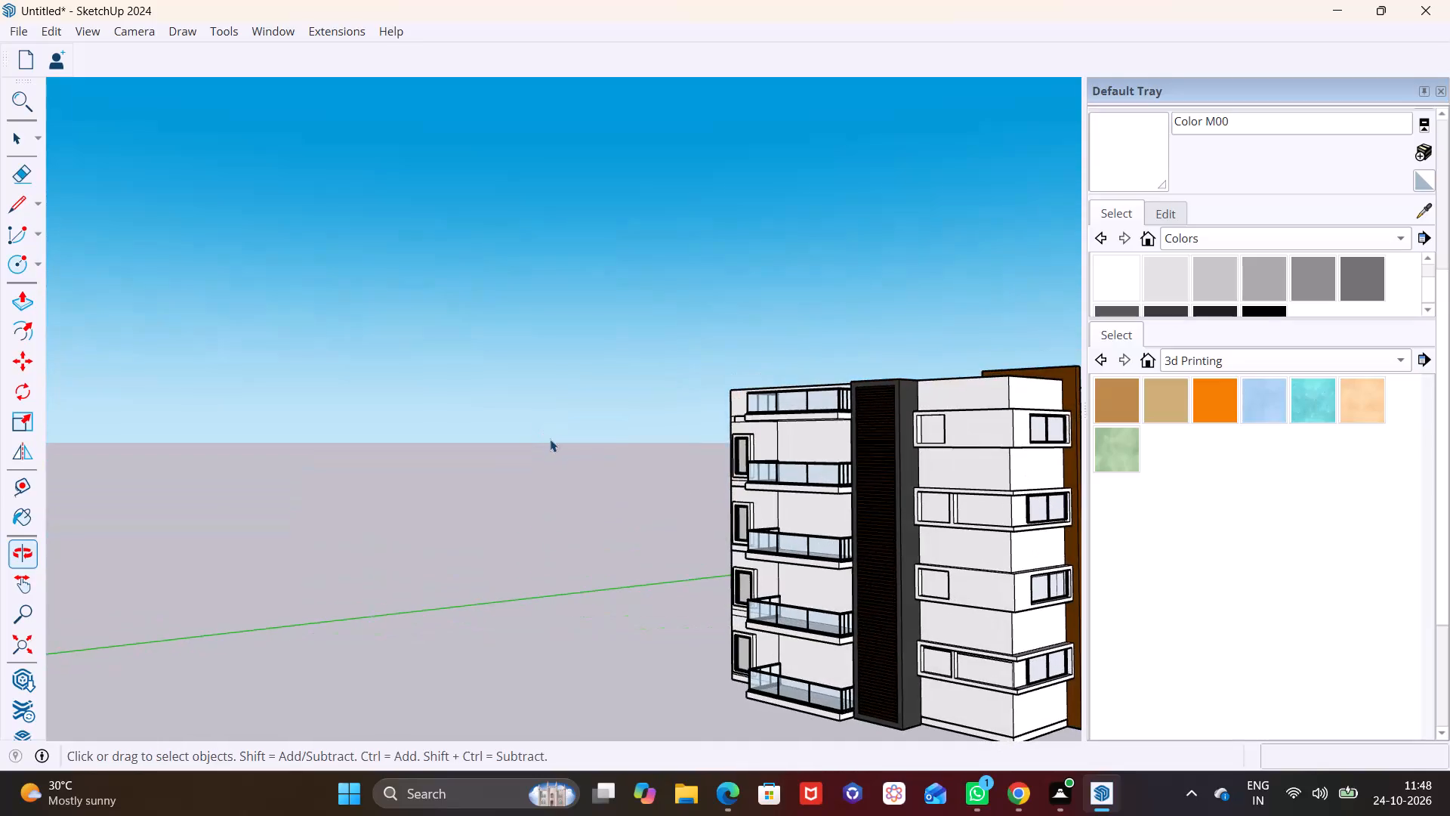
# Examine the apartment building up close around its dark louvred column, corner window bands and brown-framed balconies.
pyautogui.scroll(-4, 609, 452)
pyautogui.keyDown('shift'); pyautogui.moveTo(603, 453); pyautogui.dragTo(276, 487, button='middle'); pyautogui.keyUp('shift')
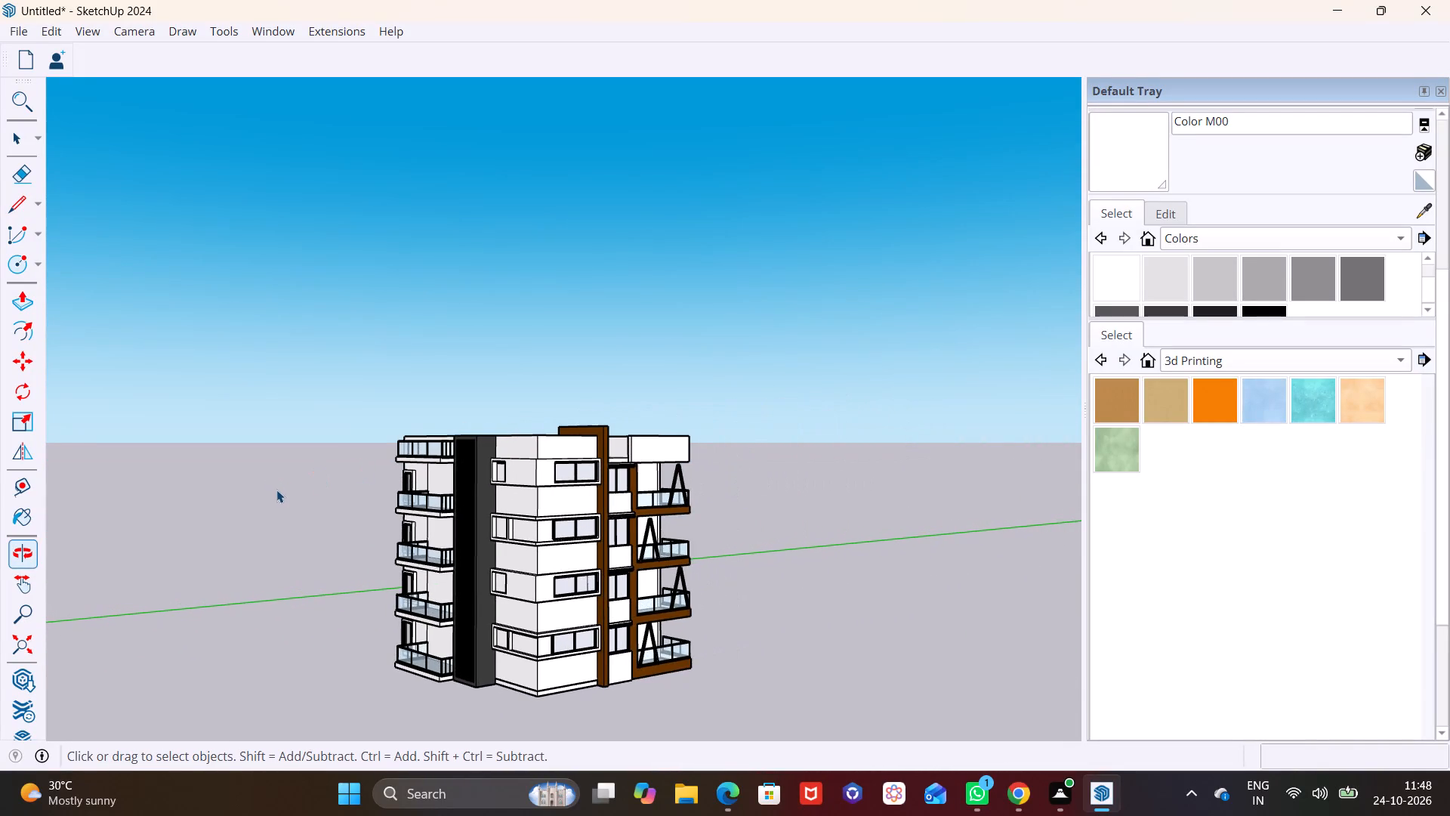
pyautogui.scroll(4, 283, 487)
pyautogui.keyDown('shift'); pyautogui.moveTo(289, 489); pyautogui.dragTo(285, 487, button='middle'); pyautogui.keyUp('shift')
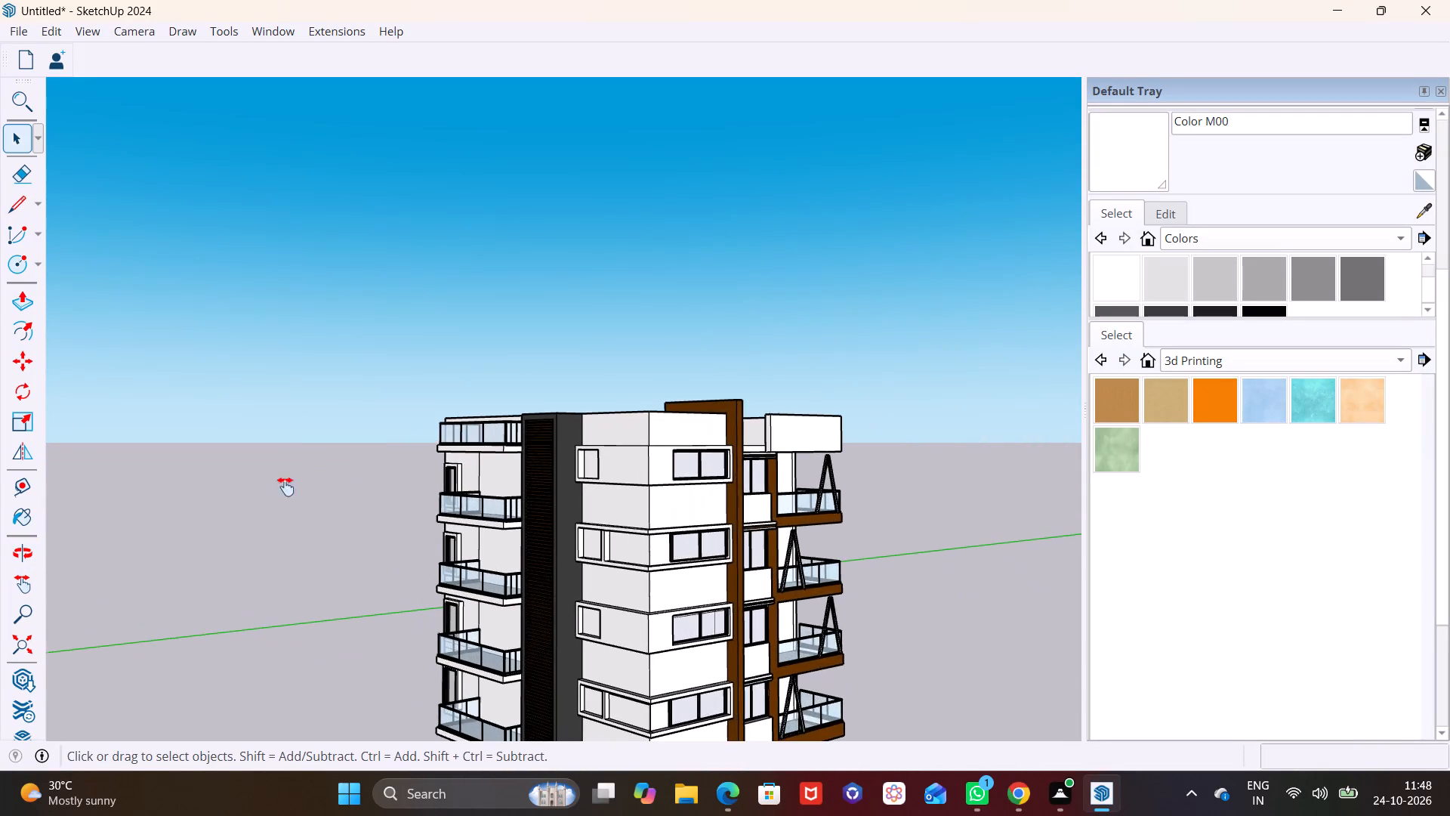
pyautogui.keyDown('shift'); pyautogui.moveTo(285, 487); pyautogui.dragTo(303, 302, button='middle'); pyautogui.keyUp('shift')
pyautogui.scroll(5, 391, 527)
pyautogui.keyDown('shift'); pyautogui.moveTo(329, 494); pyautogui.dragTo(193, 617, button='middle'); pyautogui.keyUp('shift')
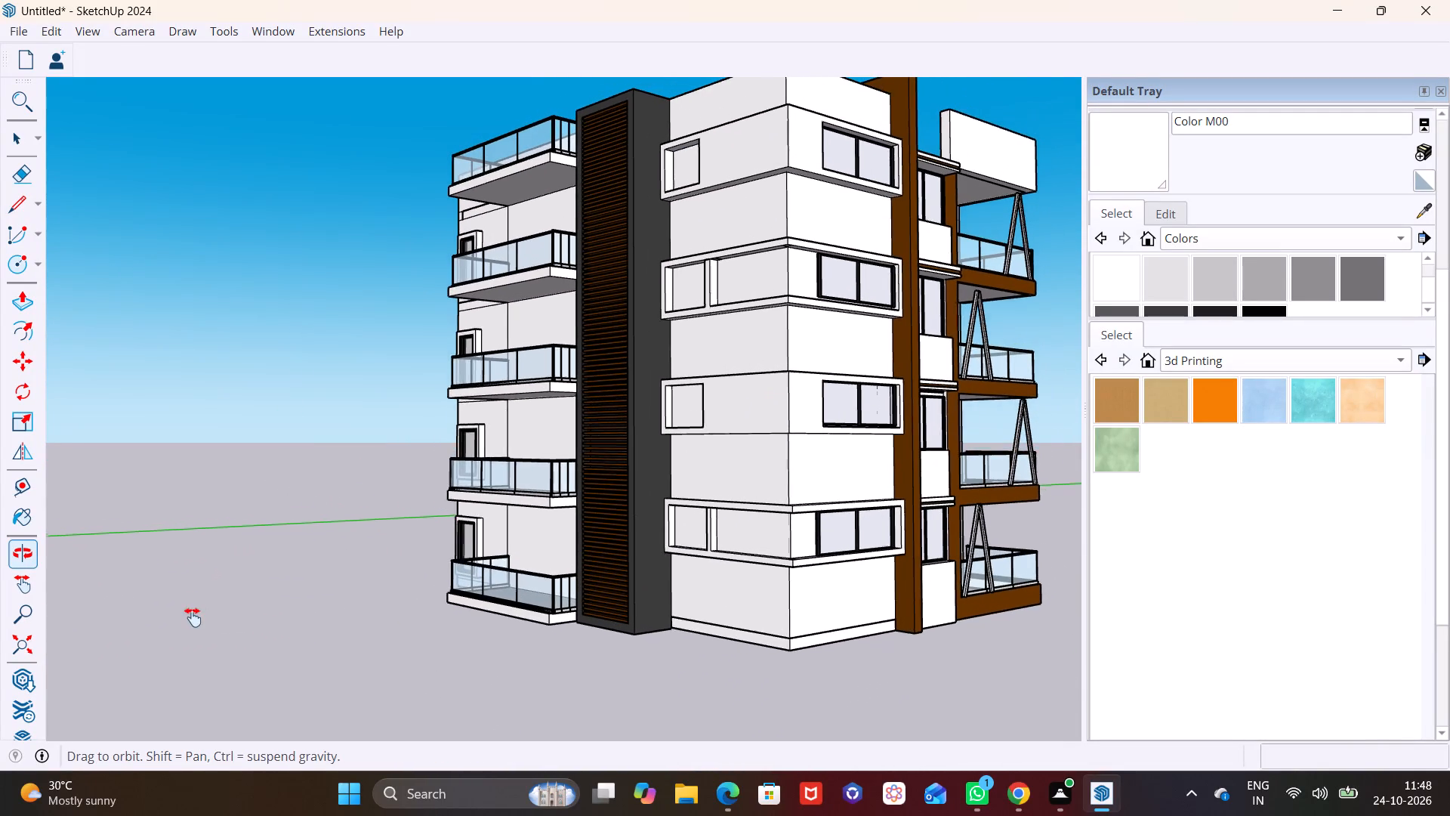
pyautogui.keyDown('shift'); pyautogui.moveTo(193, 617); pyautogui.dragTo(191, 620, button='middle'); pyautogui.keyUp('shift')
pyautogui.moveTo(455, 588); pyautogui.dragTo(211, 575, button='middle')
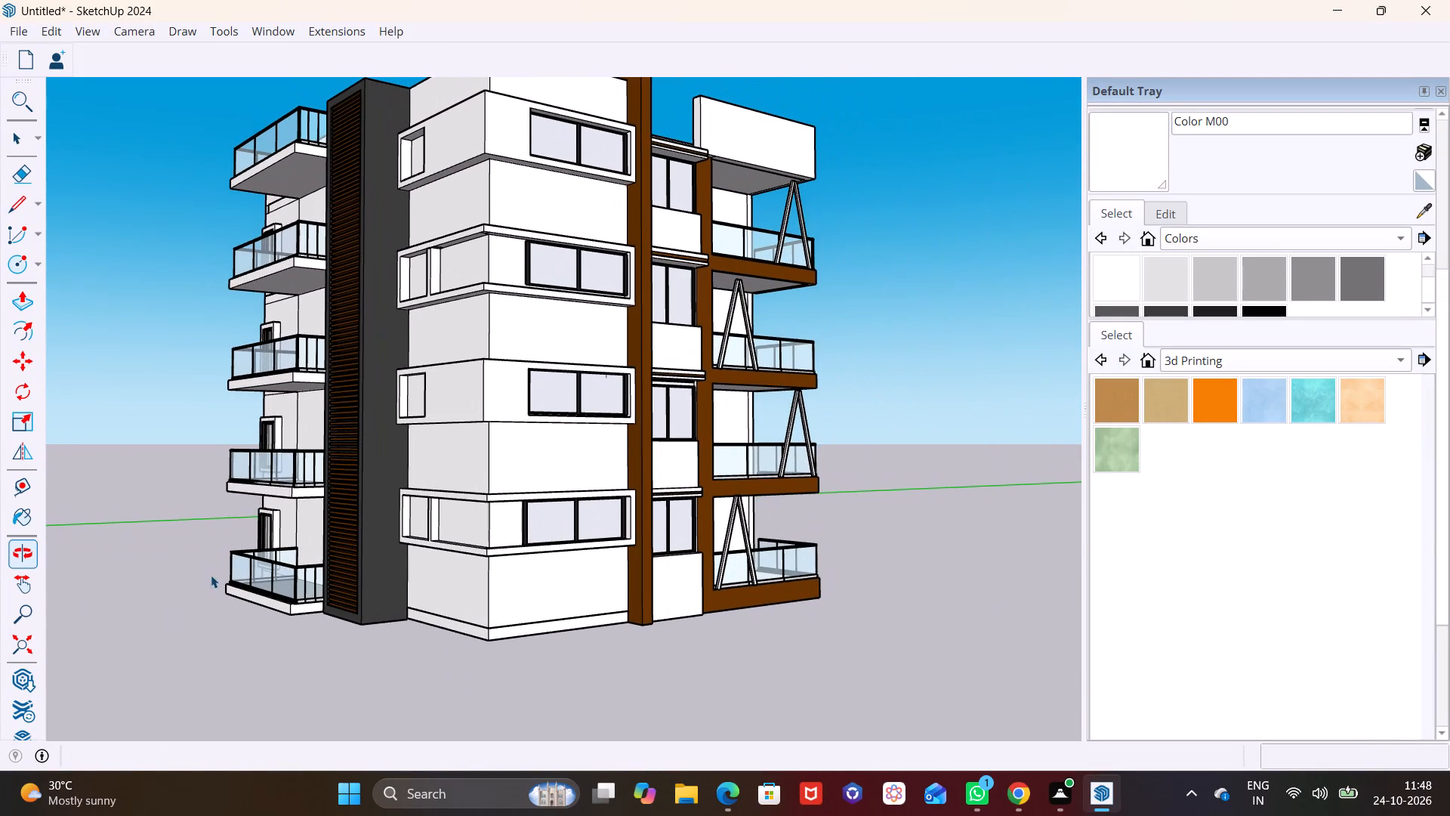
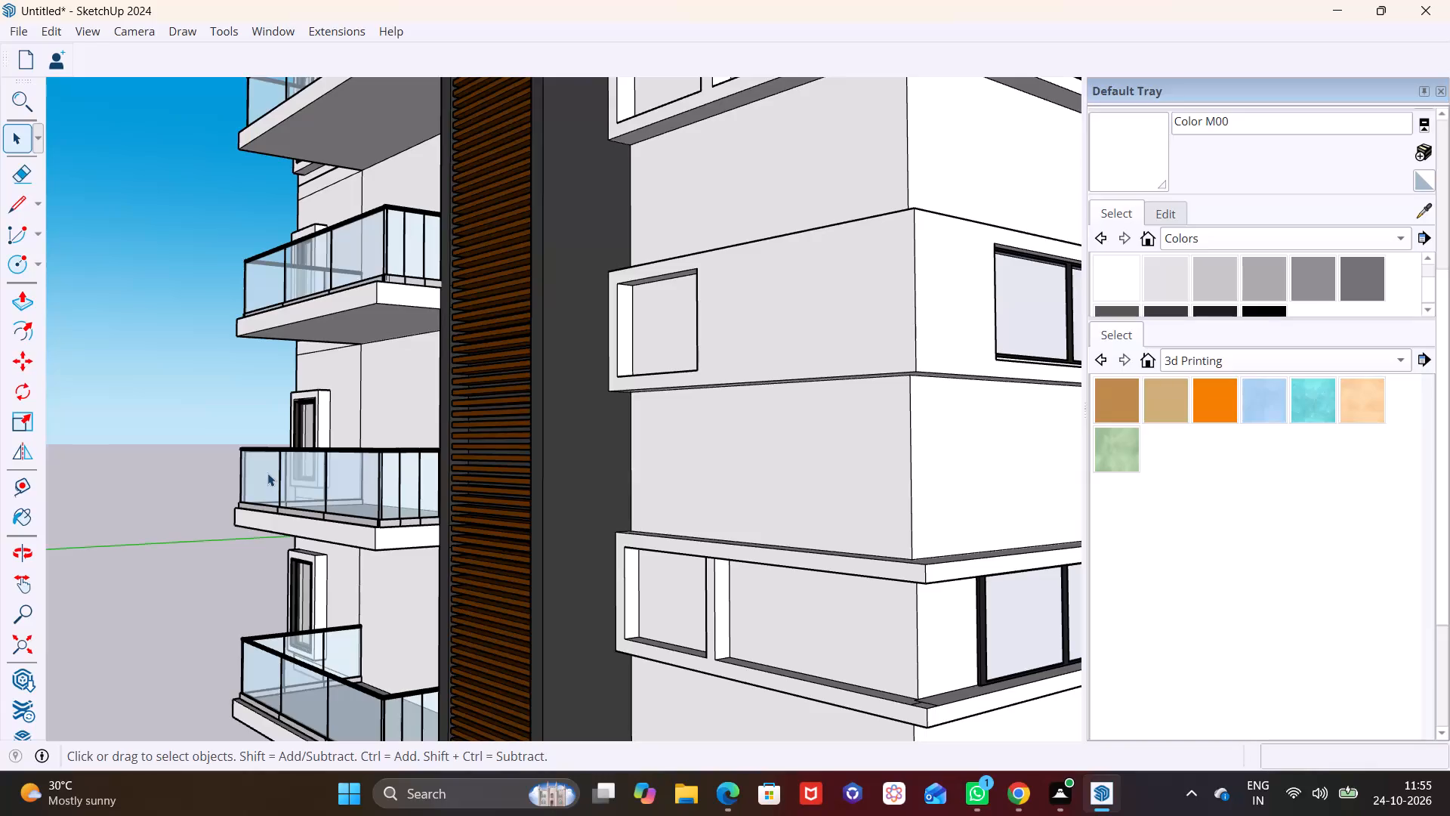
# Switch the material library to the Tile collection for texturing the apartment building's corner facade.
pyautogui.keyDown('shift'); pyautogui.moveTo(242, 488); pyautogui.dragTo(63, 548, button='middle'); pyautogui.keyUp('shift')
pyautogui.scroll(-6, 230, 495)
pyautogui.moveTo(281, 490); pyautogui.dragTo(334, 568, button='middle')
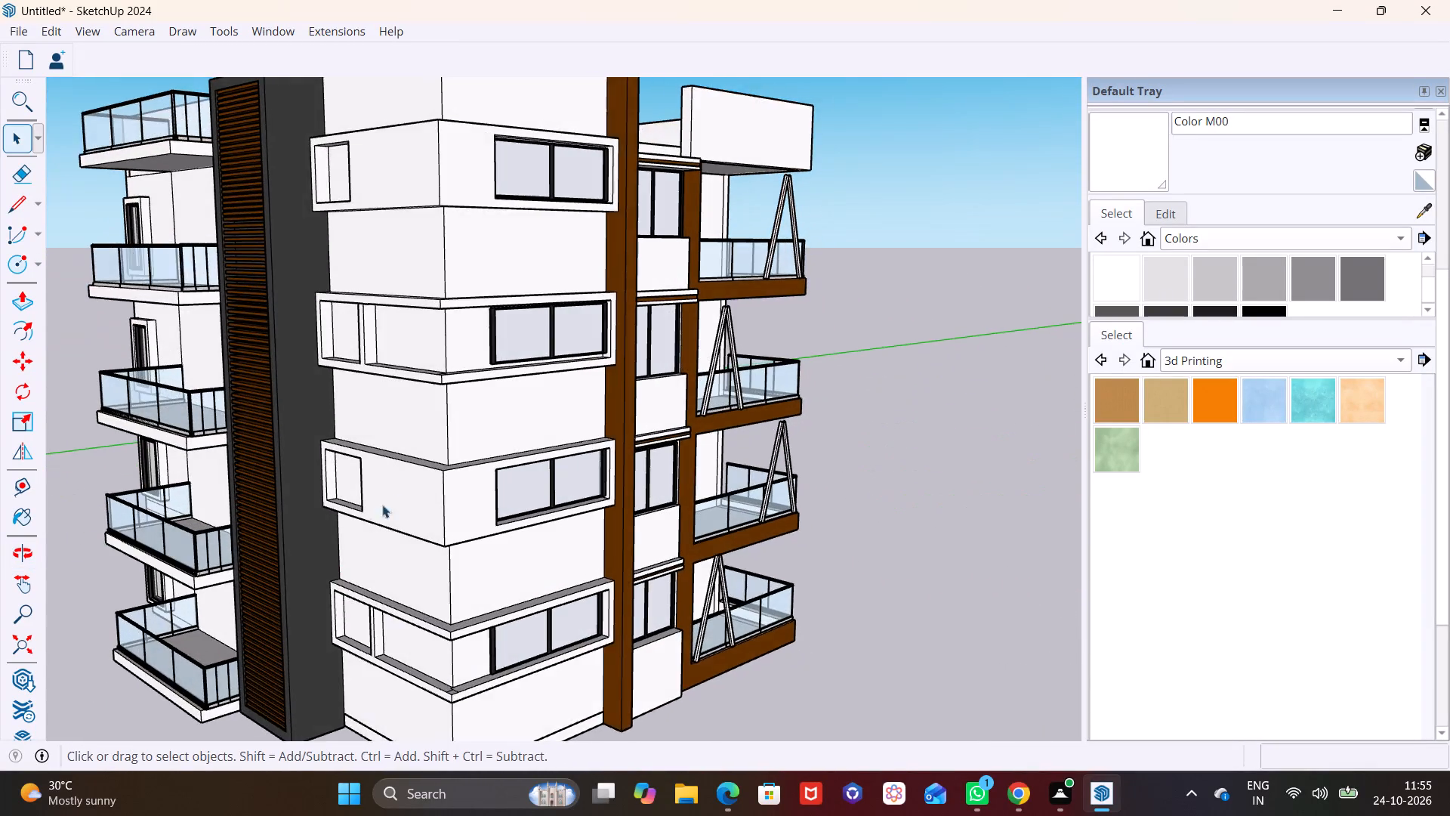
pyautogui.scroll(2, 396, 496)
pyautogui.keyDown('shift'); pyautogui.moveTo(396, 496); pyautogui.dragTo(307, 550, button='middle'); pyautogui.keyUp('shift')
pyautogui.keyDown('shift'); pyautogui.scroll(1, 307, 549); pyautogui.keyUp('shift')
pyautogui.scroll(-3, 359, 512)
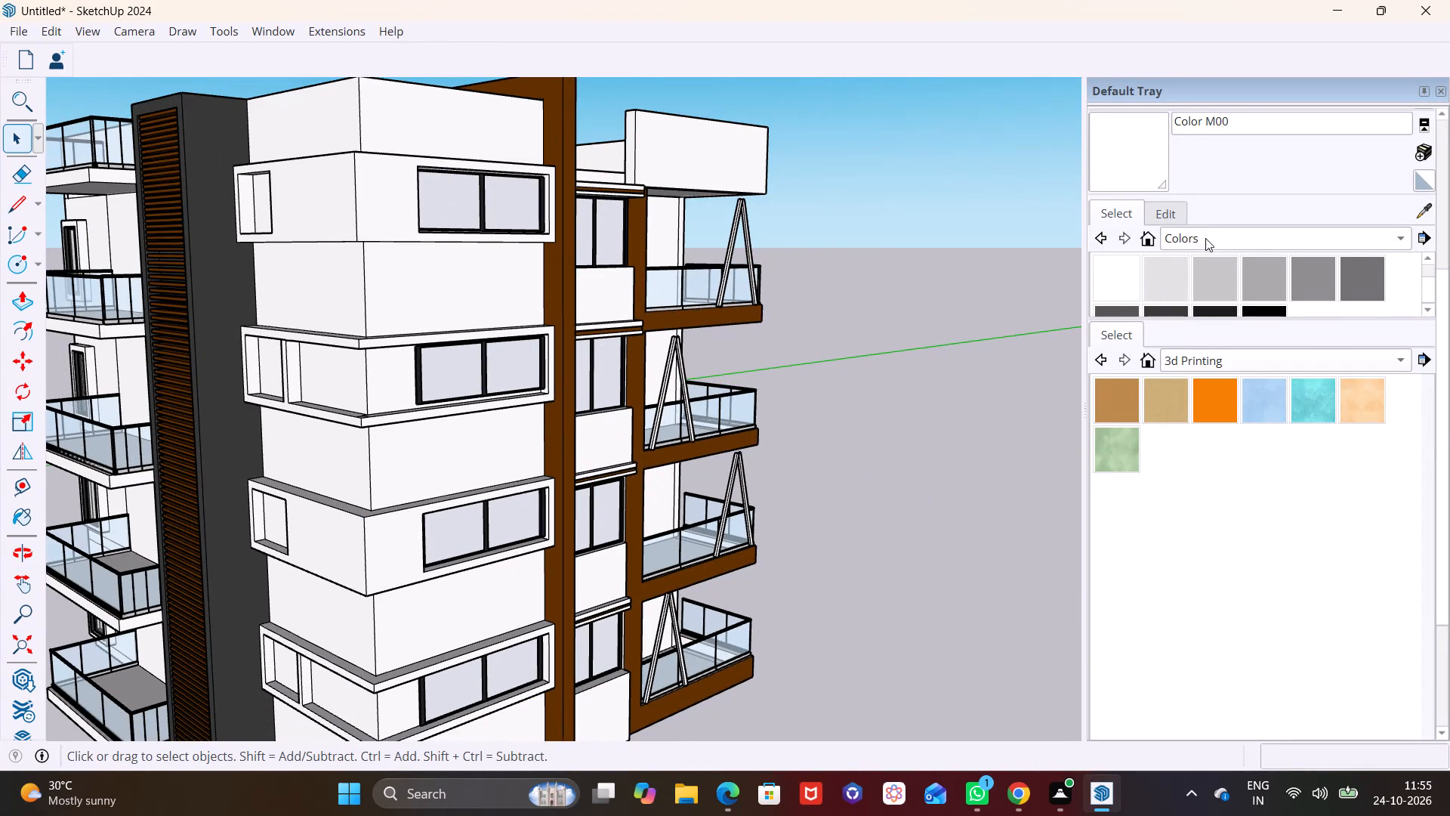
pyautogui.click(1207, 232)
pyautogui.click(1214, 376)
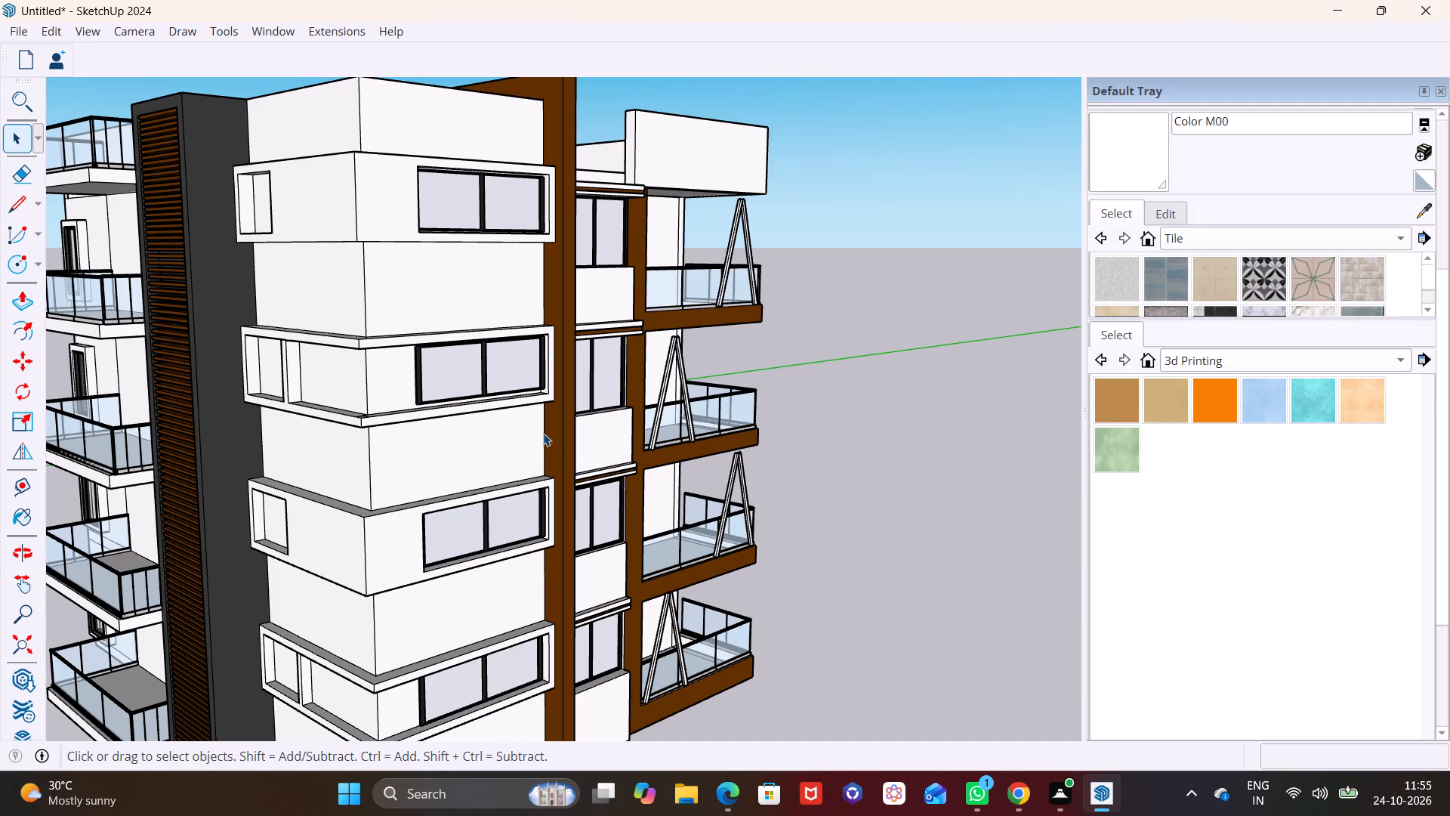
# Browse the Tile collection and enlarge the material swatch area so that many more tile textures show at once.
pyautogui.moveTo(527, 422); pyautogui.dragTo(553, 338, button='middle')
pyautogui.scroll(-2, 645, 379)
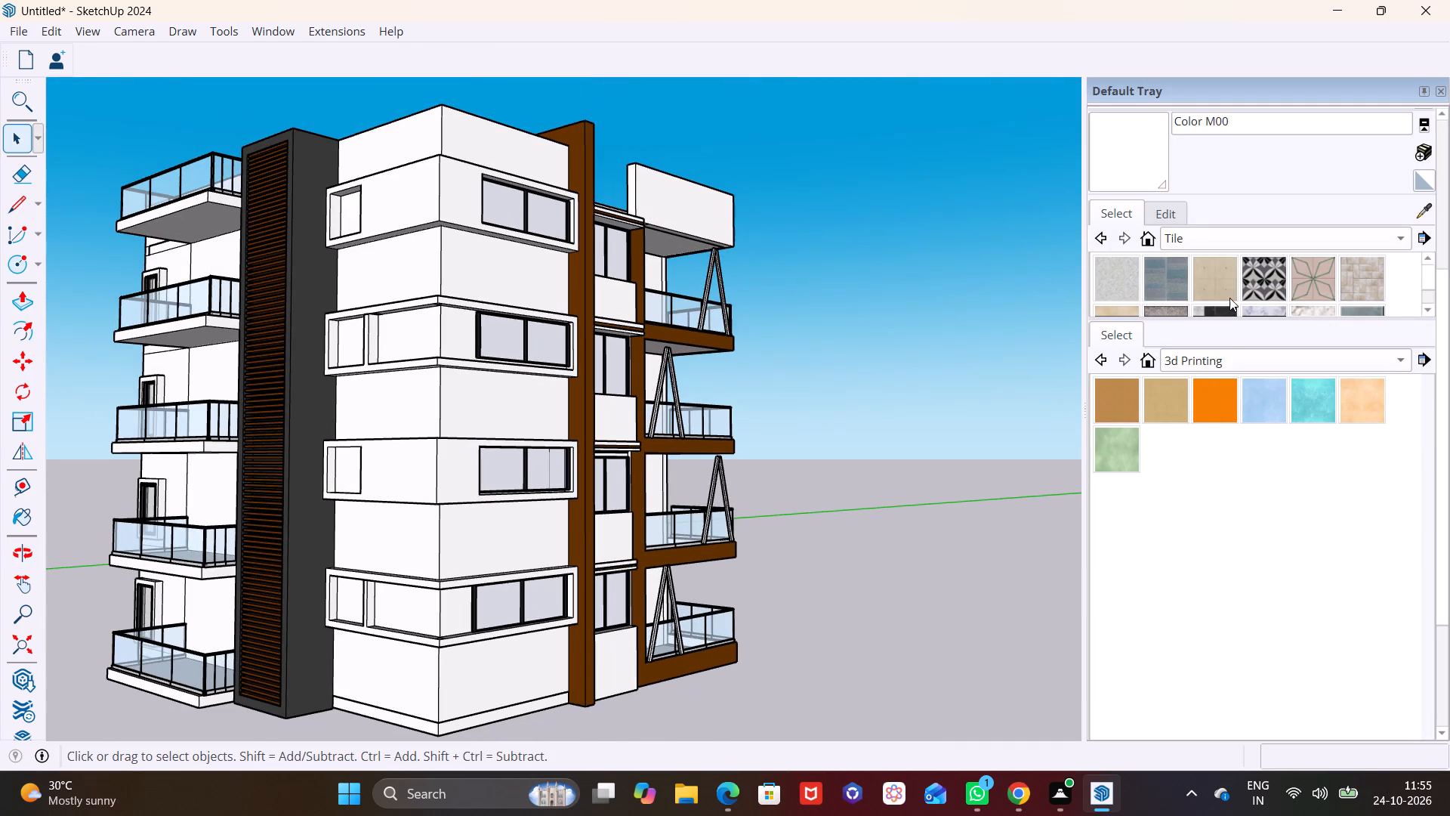
pyautogui.scroll(-2, 1256, 283)
pyautogui.scroll(1, 1225, 288)
pyautogui.scroll(-1, 1225, 288)
pyautogui.scroll(1, 1225, 288)
pyautogui.scroll(-1, 1225, 288)
pyautogui.scroll(1, 1225, 288)
pyautogui.scroll(-1, 1225, 288)
pyautogui.scroll(1, 1225, 288)
pyautogui.scroll(-1, 1225, 288)
pyautogui.scroll(1, 1225, 288)
pyautogui.scroll(-1, 1225, 288)
pyautogui.scroll(1, 1225, 288)
pyautogui.scroll(-1, 1225, 288)
pyautogui.scroll(1, 1225, 288)
pyautogui.scroll(-1, 1224, 292)
pyautogui.scroll(1, 1224, 297)
pyautogui.scroll(-1, 1224, 311)
pyautogui.scroll(1, 1224, 311)
pyautogui.scroll(-1, 1224, 314)
pyautogui.scroll(1, 1224, 318)
pyautogui.scroll(-1, 1224, 319)
pyautogui.scroll(1, 1229, 320)
pyautogui.scroll(-1, 1233, 320)
pyautogui.scroll(1, 1235, 320)
pyautogui.scroll(-1, 1241, 320)
pyautogui.scroll(1, 1244, 318)
pyautogui.scroll(-1, 1244, 318)
pyautogui.scroll(1, 1244, 318)
pyautogui.scroll(-1, 1244, 318)
pyautogui.scroll(1, 1244, 318)
pyautogui.scroll(-1, 1244, 318)
pyautogui.scroll(1, 1244, 318)
pyautogui.scroll(-1, 1244, 318)
pyautogui.scroll(1, 1244, 318)
pyautogui.scroll(-1, 1244, 318)
pyautogui.scroll(1, 1244, 318)
pyautogui.scroll(-1, 1244, 318)
pyautogui.scroll(1, 1244, 318)
pyautogui.scroll(-1, 1244, 318)
pyautogui.scroll(1, 1244, 318)
pyautogui.scroll(-1, 1244, 318)
pyautogui.scroll(1, 1244, 318)
pyautogui.scroll(-2, 1244, 318)
pyautogui.scroll(1, 1244, 318)
pyautogui.scroll(-1, 1244, 318)
pyautogui.moveTo(1244, 318); pyautogui.dragTo(1244, 539)
pyautogui.scroll(1, 1244, 318)
pyautogui.scroll(-1, 1244, 332)
pyautogui.scroll(1, 1244, 344)
pyautogui.scroll(-1, 1243, 352)
pyautogui.scroll(1, 1243, 360)
pyautogui.scroll(-1, 1243, 387)
pyautogui.scroll(1, 1243, 396)
pyautogui.scroll(-1, 1243, 403)
pyautogui.scroll(1, 1243, 413)
pyautogui.scroll(-1, 1243, 425)
pyautogui.scroll(1, 1243, 428)
pyautogui.scroll(-1, 1241, 479)
pyautogui.scroll(1, 1241, 494)
pyautogui.scroll(-1, 1241, 533)
pyautogui.scroll(1, 1243, 537)
pyautogui.scroll(-1, 1249, 533)
pyautogui.scroll(1, 1249, 533)
pyautogui.scroll(-1, 1251, 523)
pyautogui.scroll(1, 1251, 505)
pyautogui.scroll(-1, 1270, 376)
pyautogui.scroll(1, 1270, 365)
pyautogui.scroll(-1, 1270, 351)
pyautogui.scroll(1, 1269, 347)
pyautogui.scroll(-1, 1266, 326)
pyautogui.scroll(1, 1264, 325)
pyautogui.scroll(-1, 1260, 314)
pyautogui.scroll(1, 1257, 311)
pyautogui.scroll(-1, 1257, 311)
pyautogui.scroll(1, 1254, 311)
pyautogui.scroll(-1, 1252, 315)
pyautogui.scroll(1, 1252, 317)
pyautogui.scroll(-1, 1251, 320)
pyautogui.scroll(1, 1251, 321)
pyautogui.scroll(-1, 1250, 323)
pyautogui.scroll(1, 1250, 323)
pyautogui.scroll(-1, 1250, 323)
pyautogui.scroll(1, 1248, 323)
pyautogui.scroll(-1, 1243, 323)
pyautogui.scroll(1, 1242, 323)
pyautogui.scroll(-1, 1241, 323)
pyautogui.scroll(1, 1241, 323)
pyautogui.scroll(-1, 1241, 323)
pyautogui.scroll(1, 1241, 323)
pyautogui.scroll(-1, 1241, 323)
pyautogui.scroll(1, 1241, 323)
pyautogui.scroll(-1, 1241, 323)
pyautogui.scroll(1, 1241, 323)
pyautogui.scroll(-1, 1241, 323)
pyautogui.scroll(1, 1241, 323)
pyautogui.scroll(-1, 1238, 323)
pyautogui.scroll(1, 1237, 321)
pyautogui.scroll(-2, 1237, 321)
pyautogui.scroll(1, 1237, 320)
pyautogui.scroll(-1, 1237, 320)
pyautogui.scroll(1, 1237, 320)
pyautogui.scroll(-1, 1237, 320)
pyautogui.scroll(1, 1237, 320)
pyautogui.scroll(-1, 1237, 320)
pyautogui.scroll(1, 1237, 320)
pyautogui.scroll(-1, 1237, 320)
pyautogui.scroll(1, 1237, 320)
pyautogui.scroll(-1, 1237, 320)
pyautogui.scroll(1, 1237, 320)
pyautogui.scroll(-1, 1237, 320)
pyautogui.moveTo(1237, 320); pyautogui.dragTo(1233, 406)
pyautogui.scroll(1, 1237, 320)
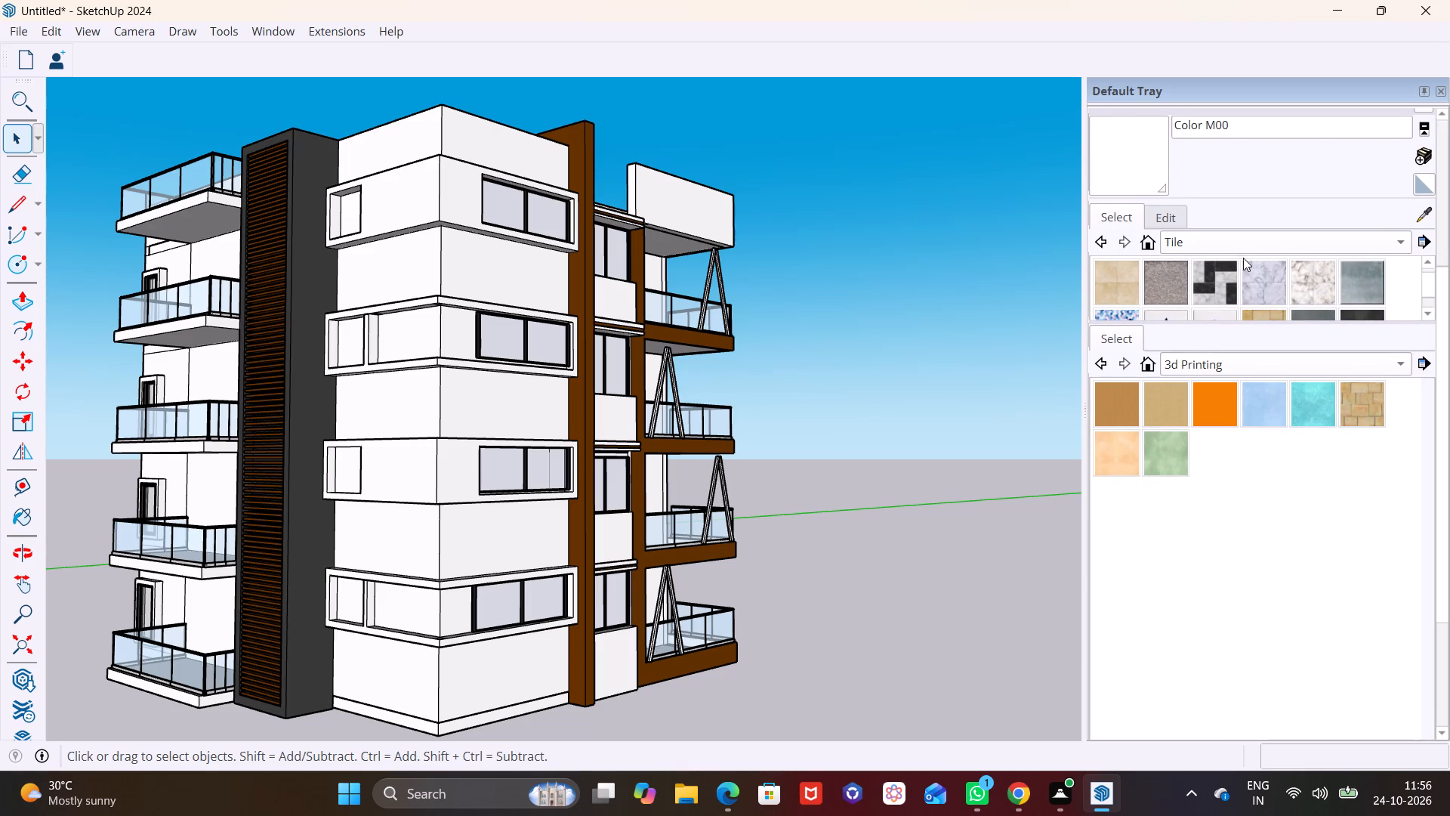
pyautogui.moveTo(1251, 323); pyautogui.dragTo(1242, 635)
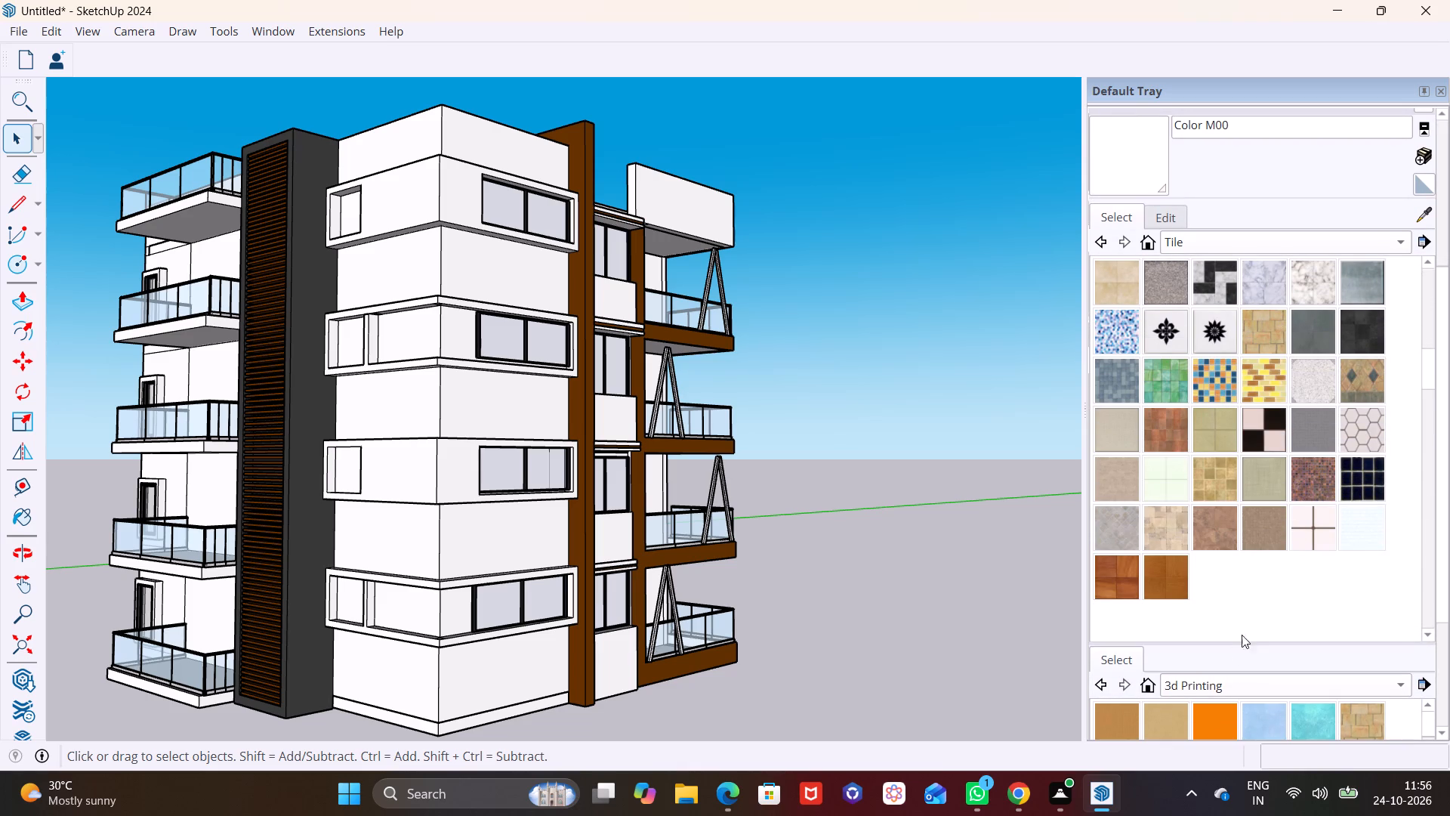
pyautogui.moveTo(1242, 635); pyautogui.dragTo(1242, 641)
pyautogui.scroll(-2, 1261, 506)
pyautogui.scroll(1, 1227, 482)
# Paint both corner faces of the three upper wall bands between the windows and the topmost wall with Travertine Small Tile.
pyautogui.click(1276, 475)
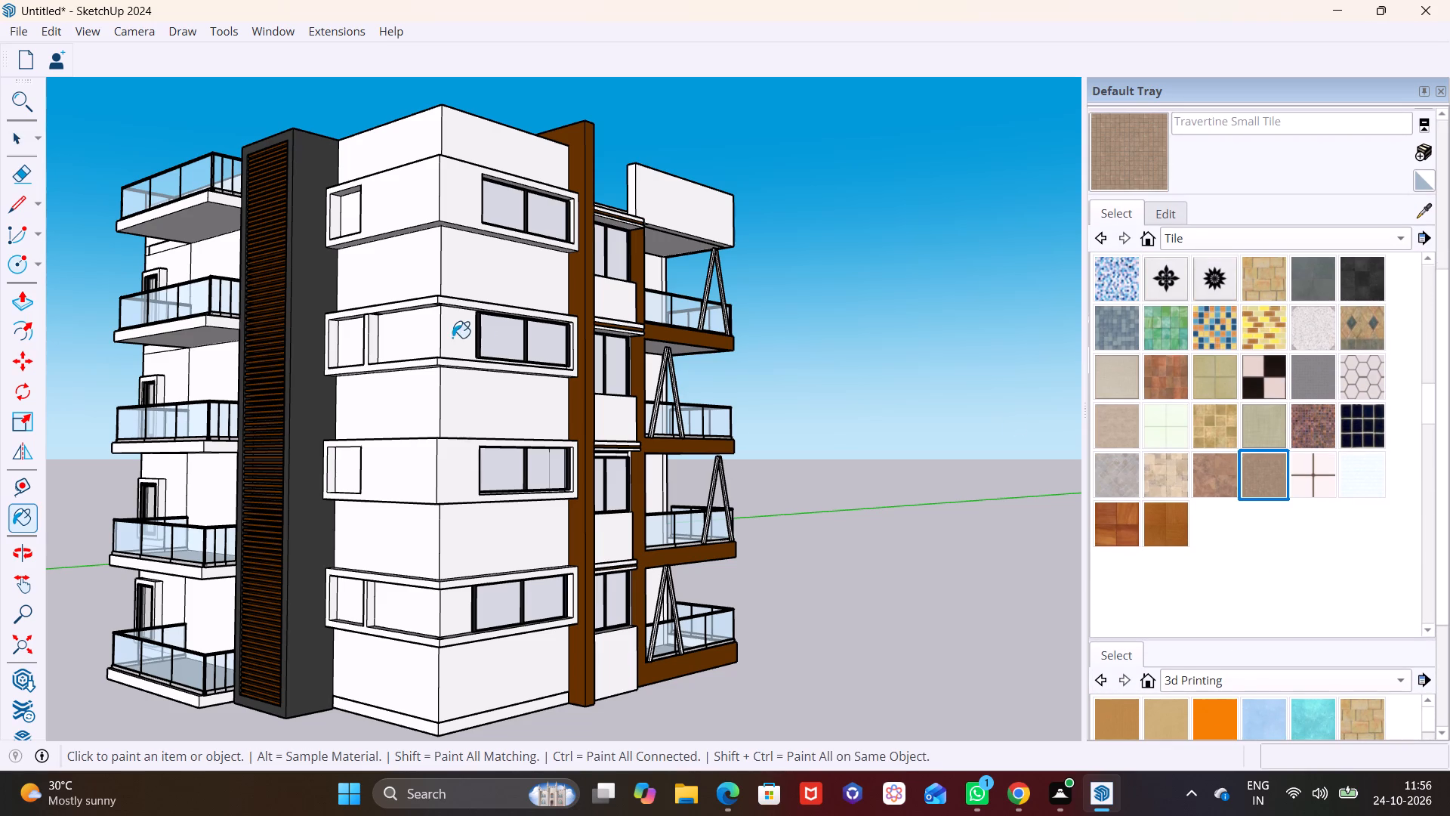
pyautogui.scroll(5, 441, 325)
pyautogui.click(414, 246)
pyautogui.click(472, 252)
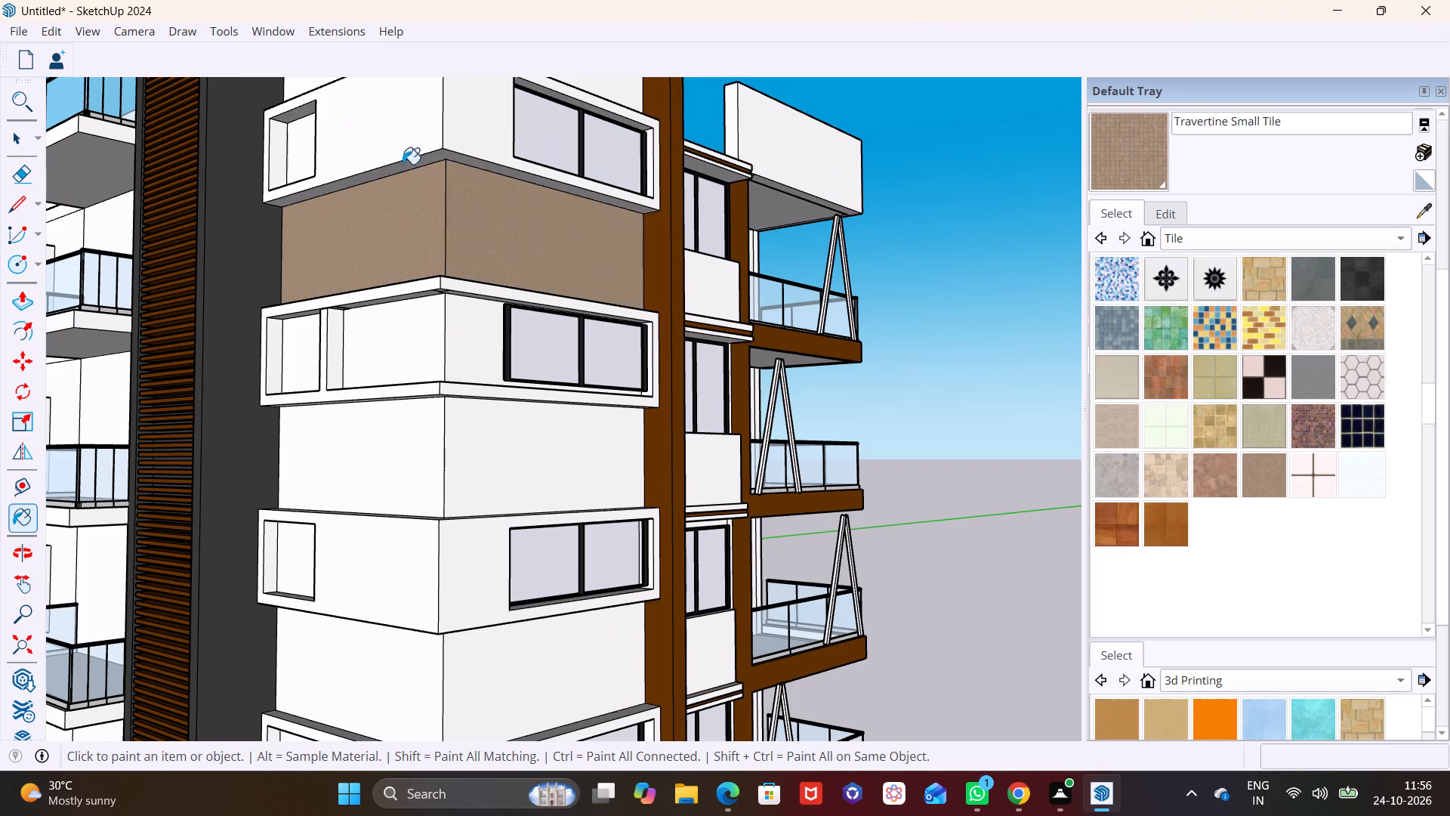
pyautogui.scroll(-2, 415, 258)
pyautogui.click(404, 394)
pyautogui.click(480, 431)
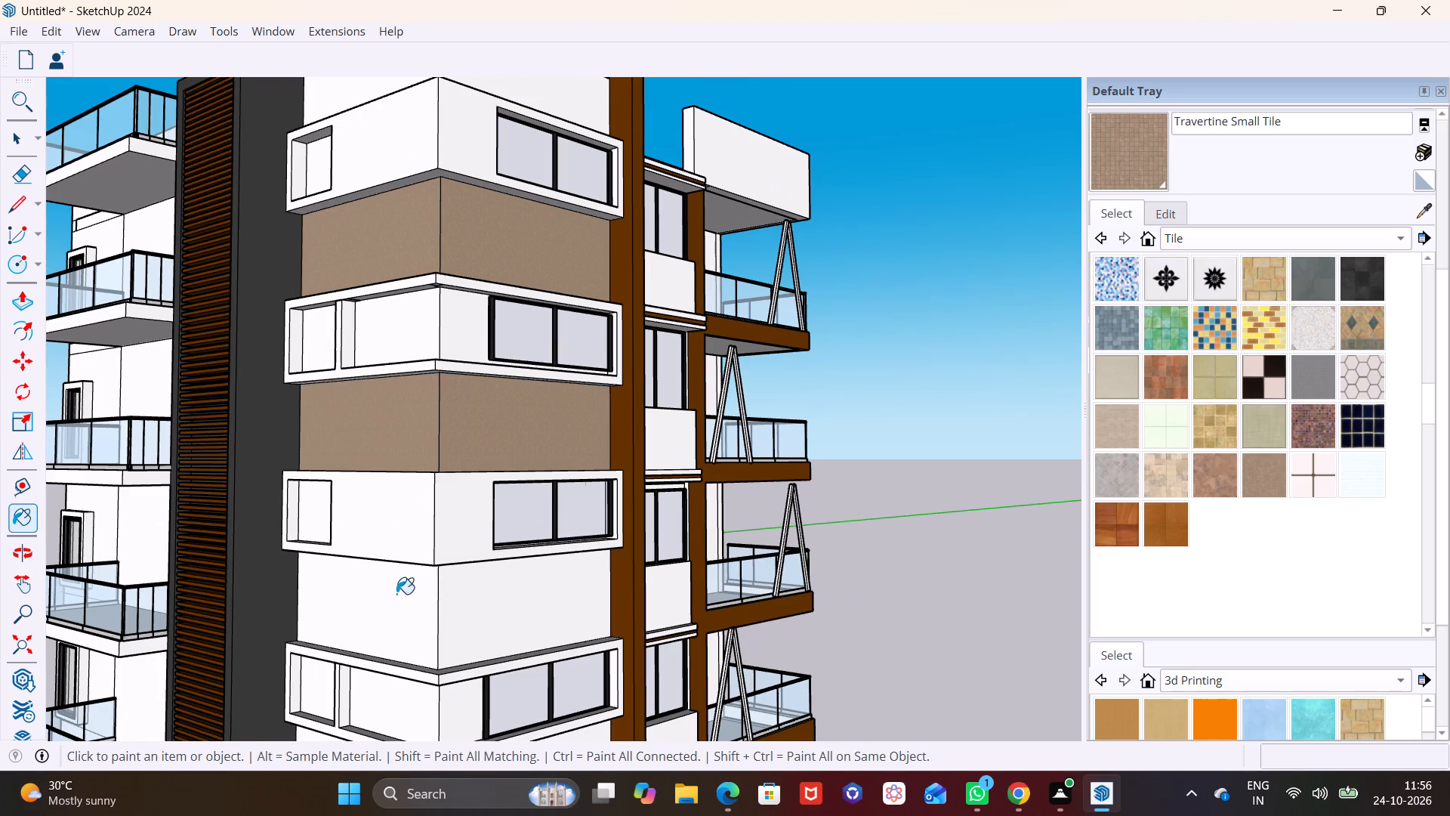
pyautogui.click(396, 594)
pyautogui.click(464, 596)
pyautogui.scroll(-2, 303, 257)
pyautogui.moveTo(298, 280); pyautogui.dragTo(288, 360, button='middle')
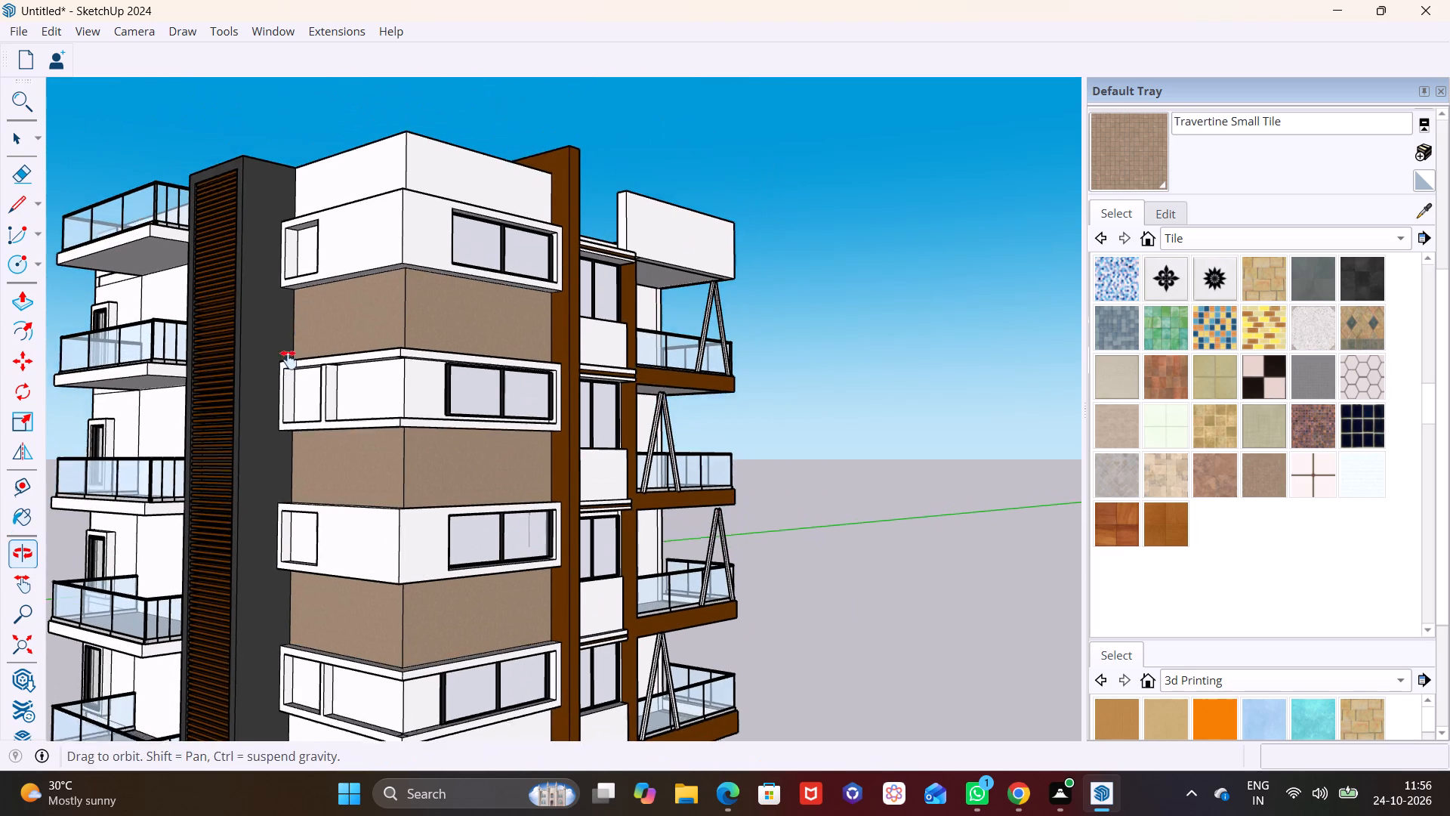
pyautogui.moveTo(288, 360); pyautogui.dragTo(288, 369, button='middle')
pyautogui.click(335, 207)
pyautogui.click(439, 212)
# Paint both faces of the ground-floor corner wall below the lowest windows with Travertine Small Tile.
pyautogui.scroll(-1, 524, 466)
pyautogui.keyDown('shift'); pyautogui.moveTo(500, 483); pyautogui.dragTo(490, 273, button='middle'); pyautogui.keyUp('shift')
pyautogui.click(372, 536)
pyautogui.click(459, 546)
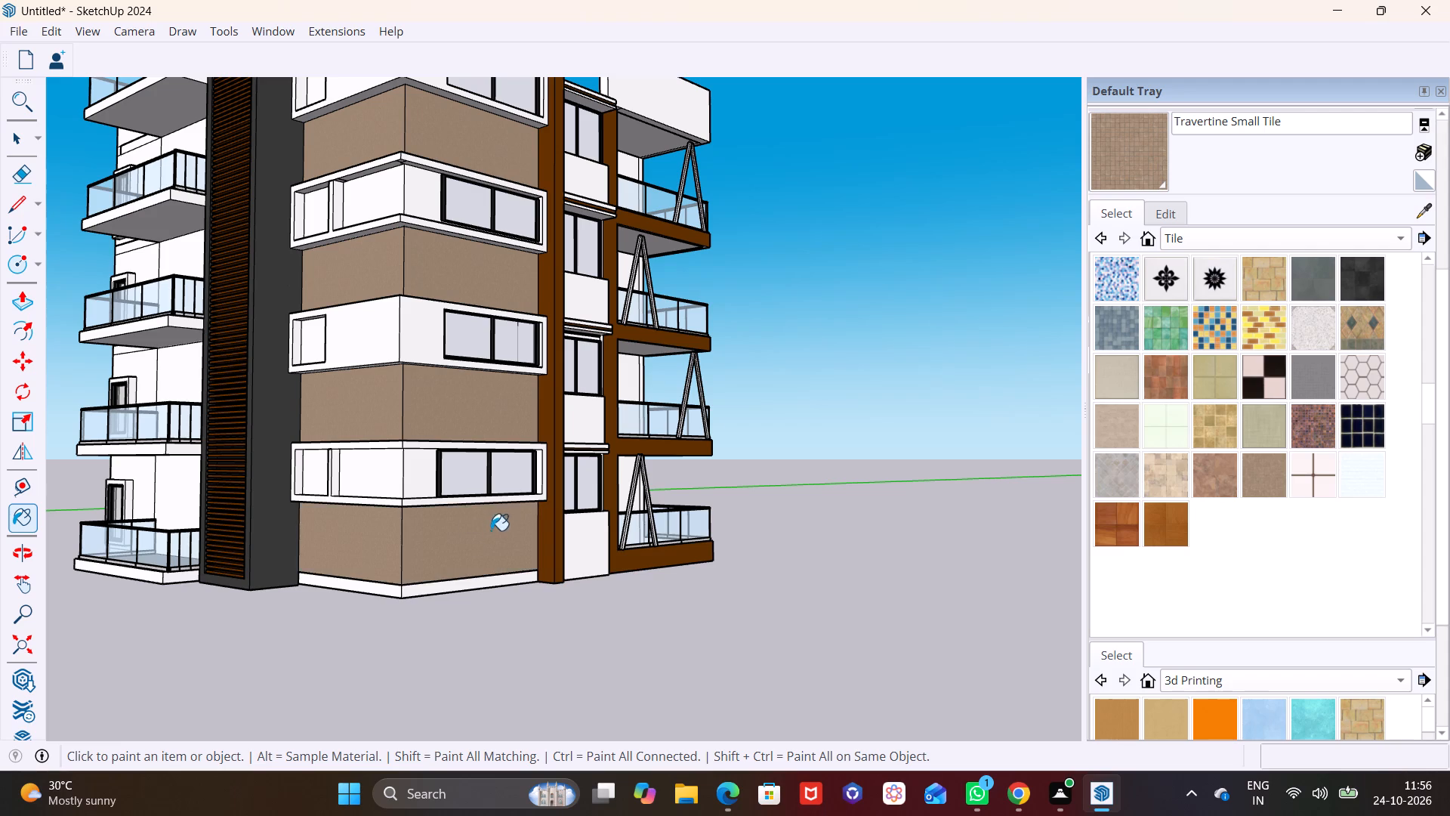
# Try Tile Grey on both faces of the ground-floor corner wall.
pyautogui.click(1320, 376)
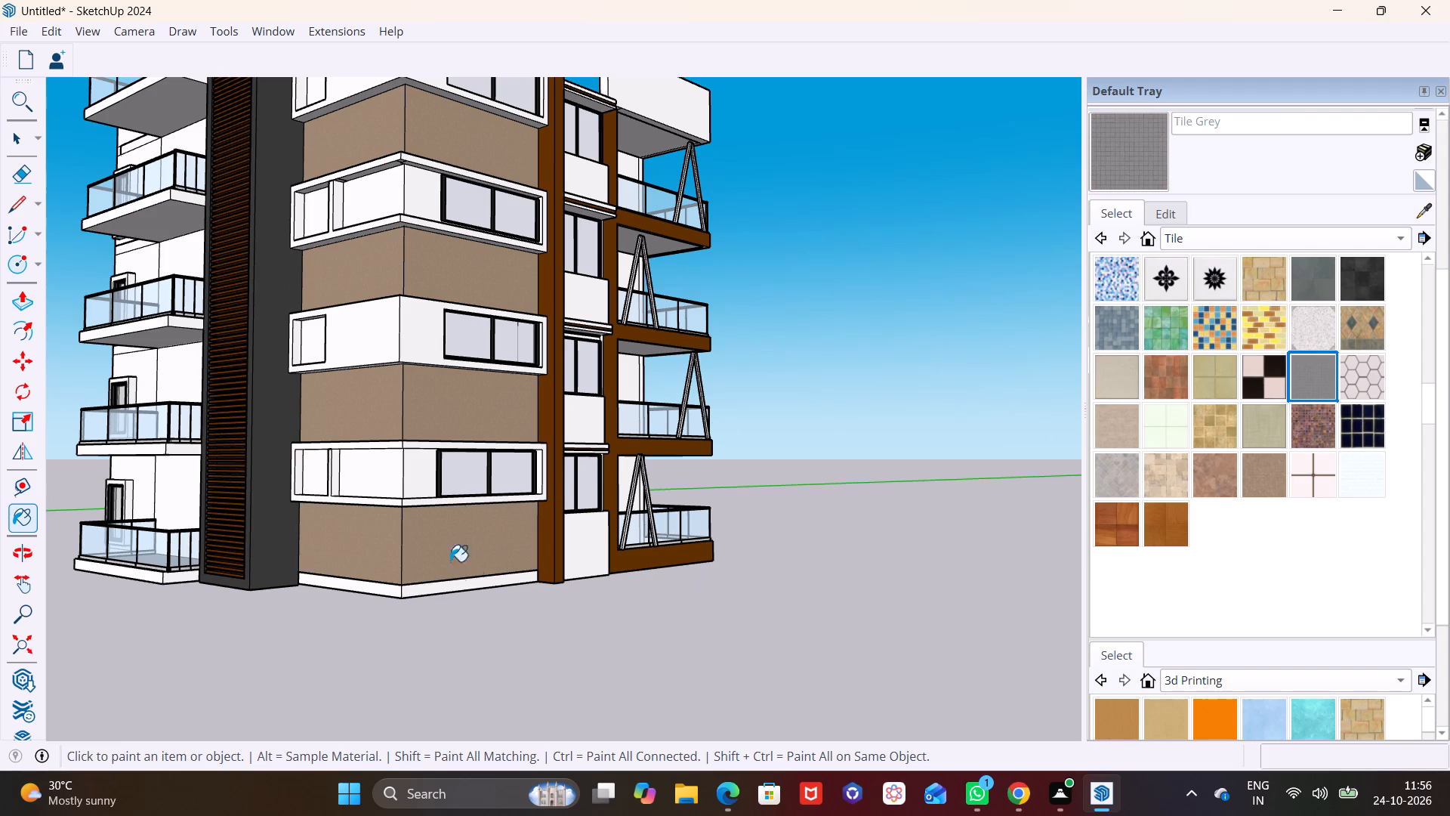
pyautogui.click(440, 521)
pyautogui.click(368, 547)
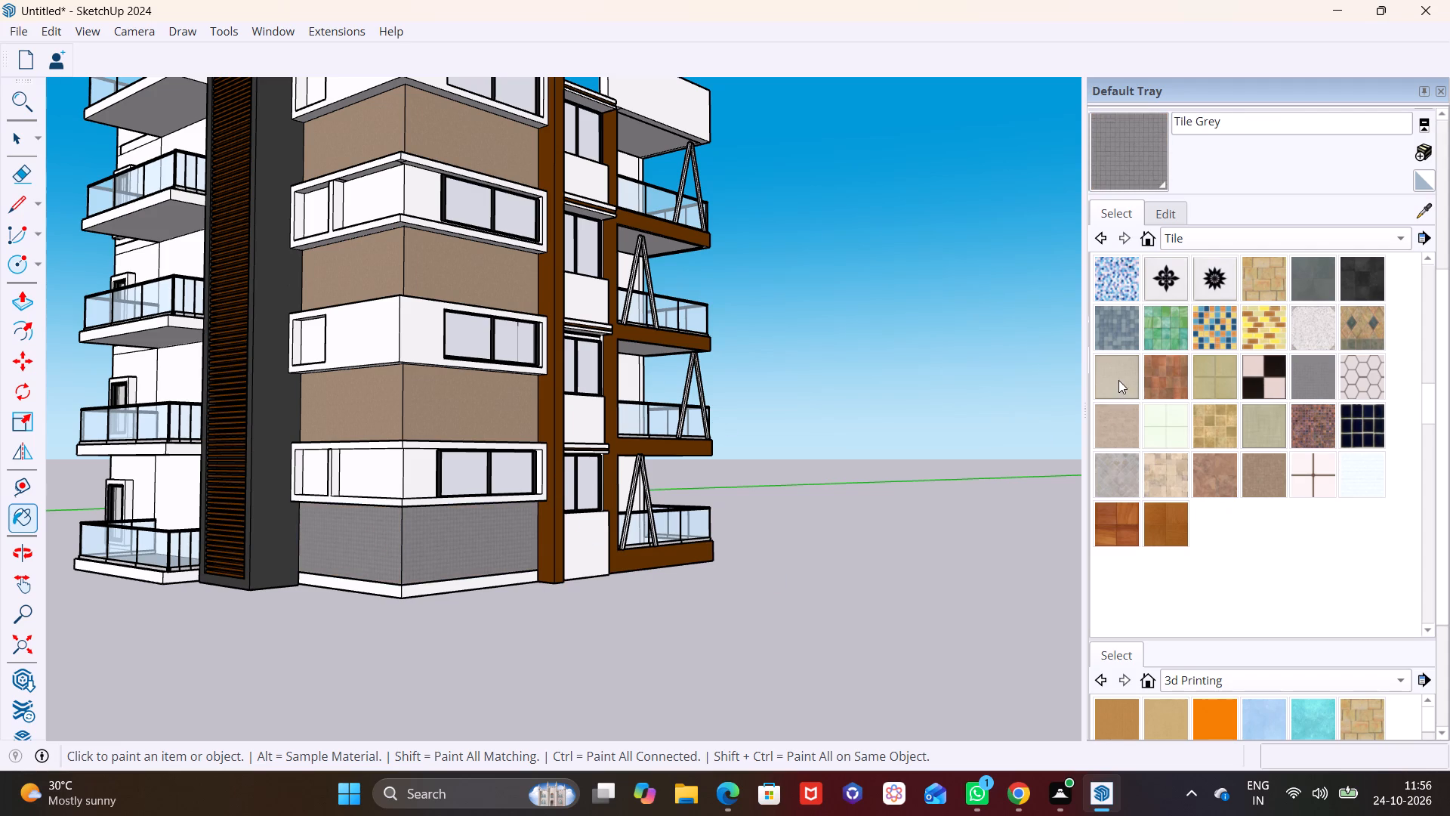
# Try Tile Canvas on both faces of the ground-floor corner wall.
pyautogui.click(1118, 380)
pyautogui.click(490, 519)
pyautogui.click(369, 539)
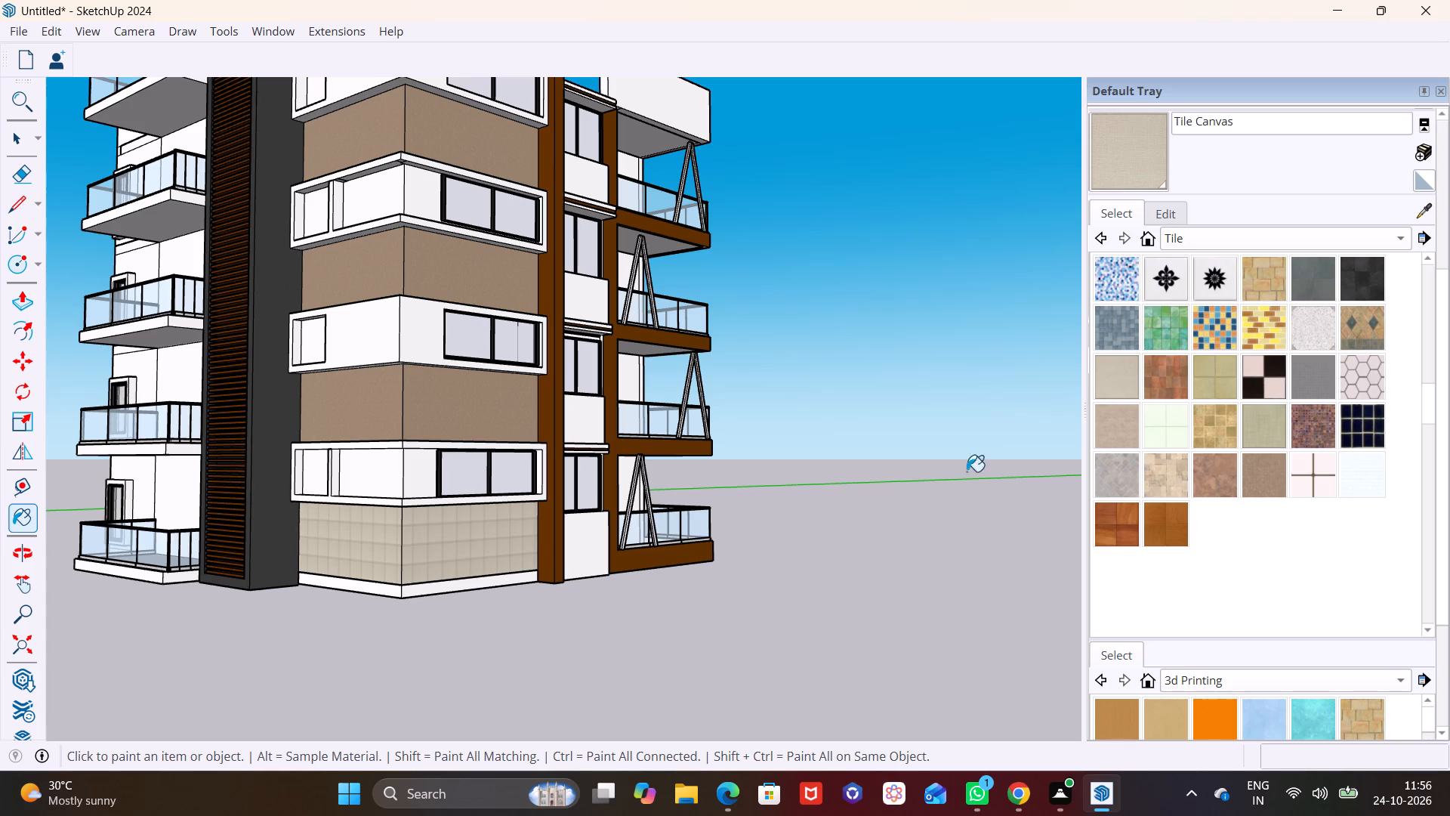
# Repaint both faces of the ground-floor corner wall with Granite Tile.
pyautogui.scroll(2, 1214, 406)
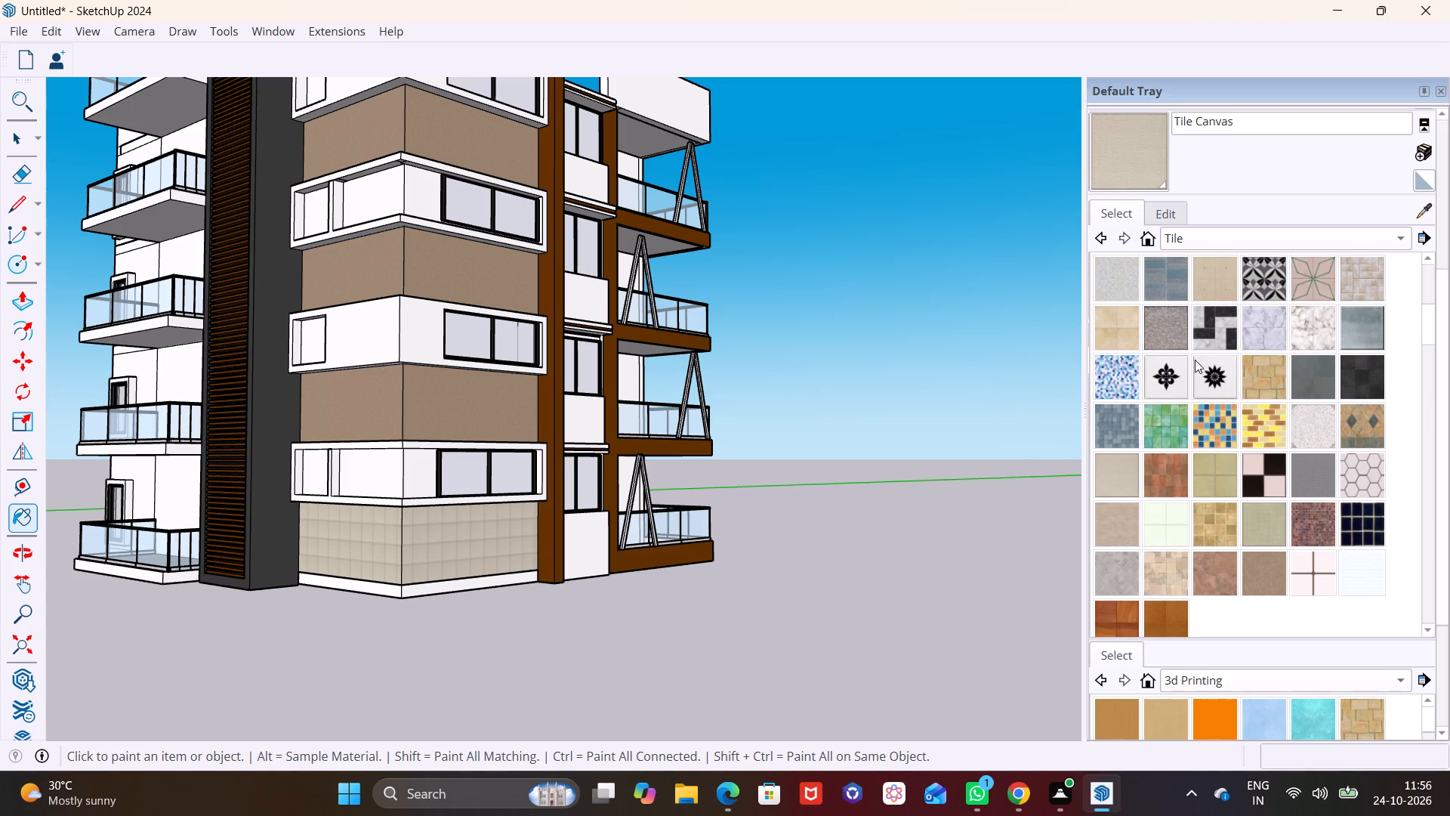
pyautogui.click(1168, 314)
pyautogui.click(454, 551)
pyautogui.click(373, 532)
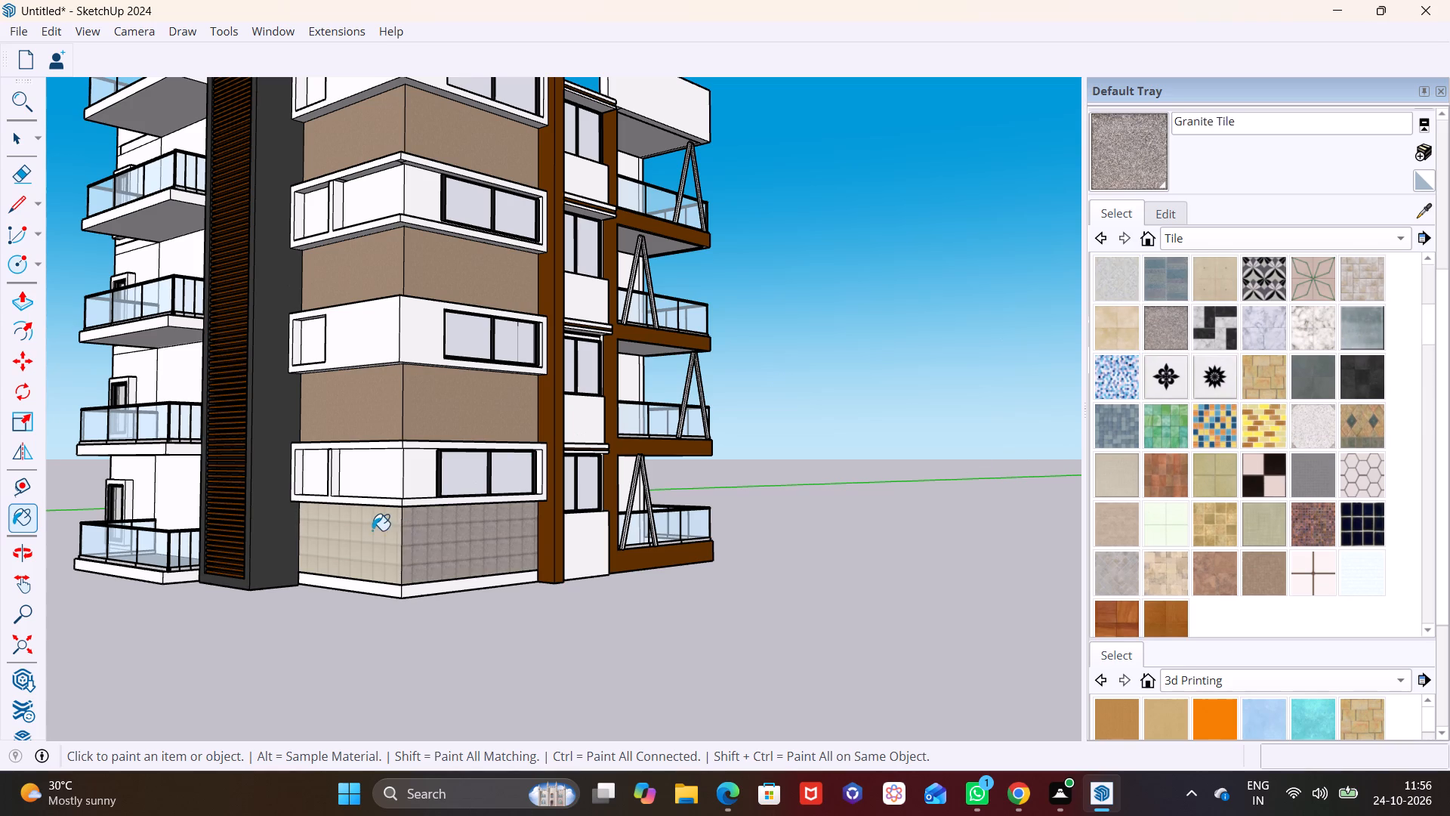
# Paint both faces of the three corner wall bands between the upper window rows with Granite Tile.
pyautogui.click(377, 434)
pyautogui.click(449, 424)
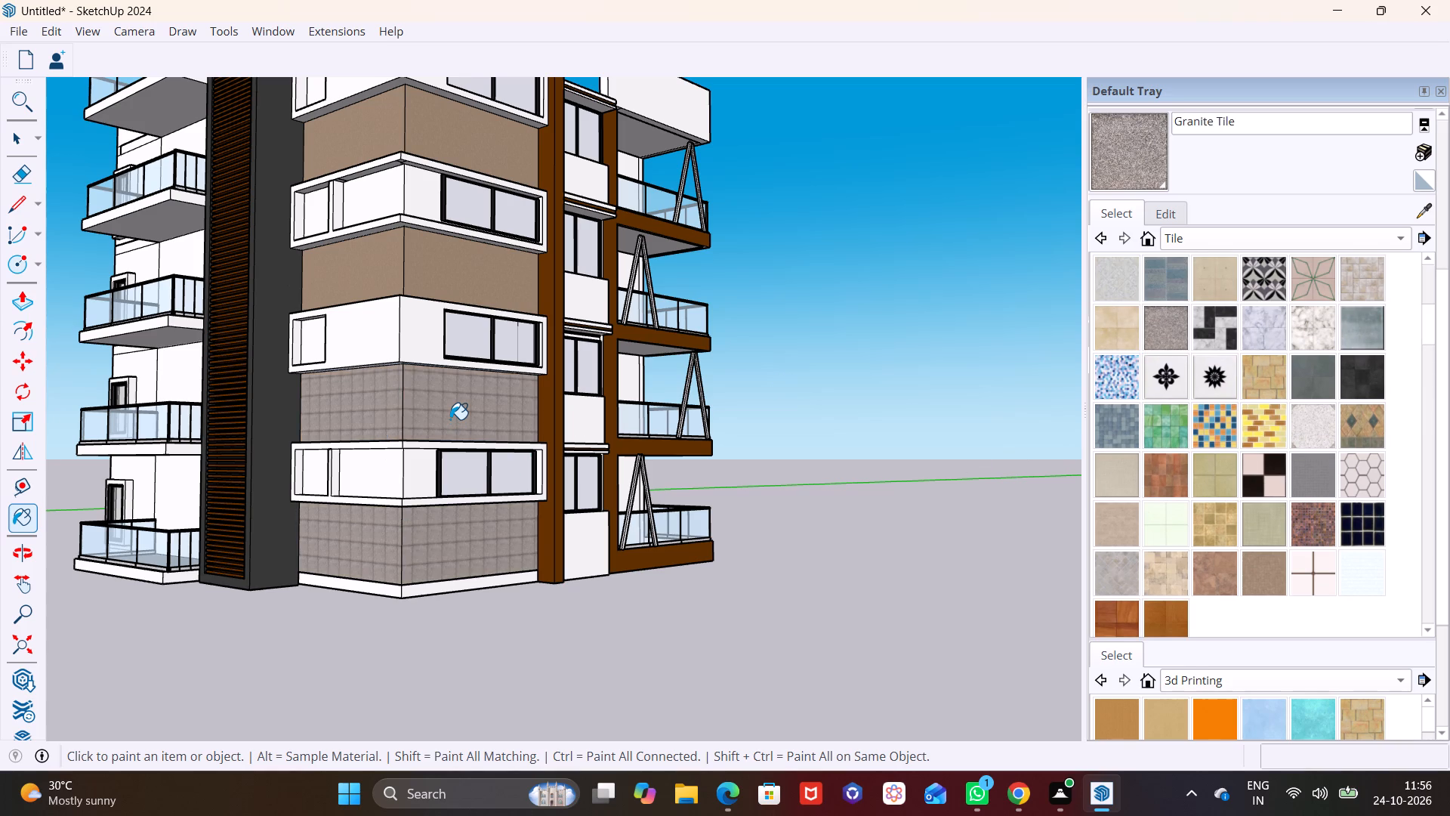
pyautogui.click(355, 267)
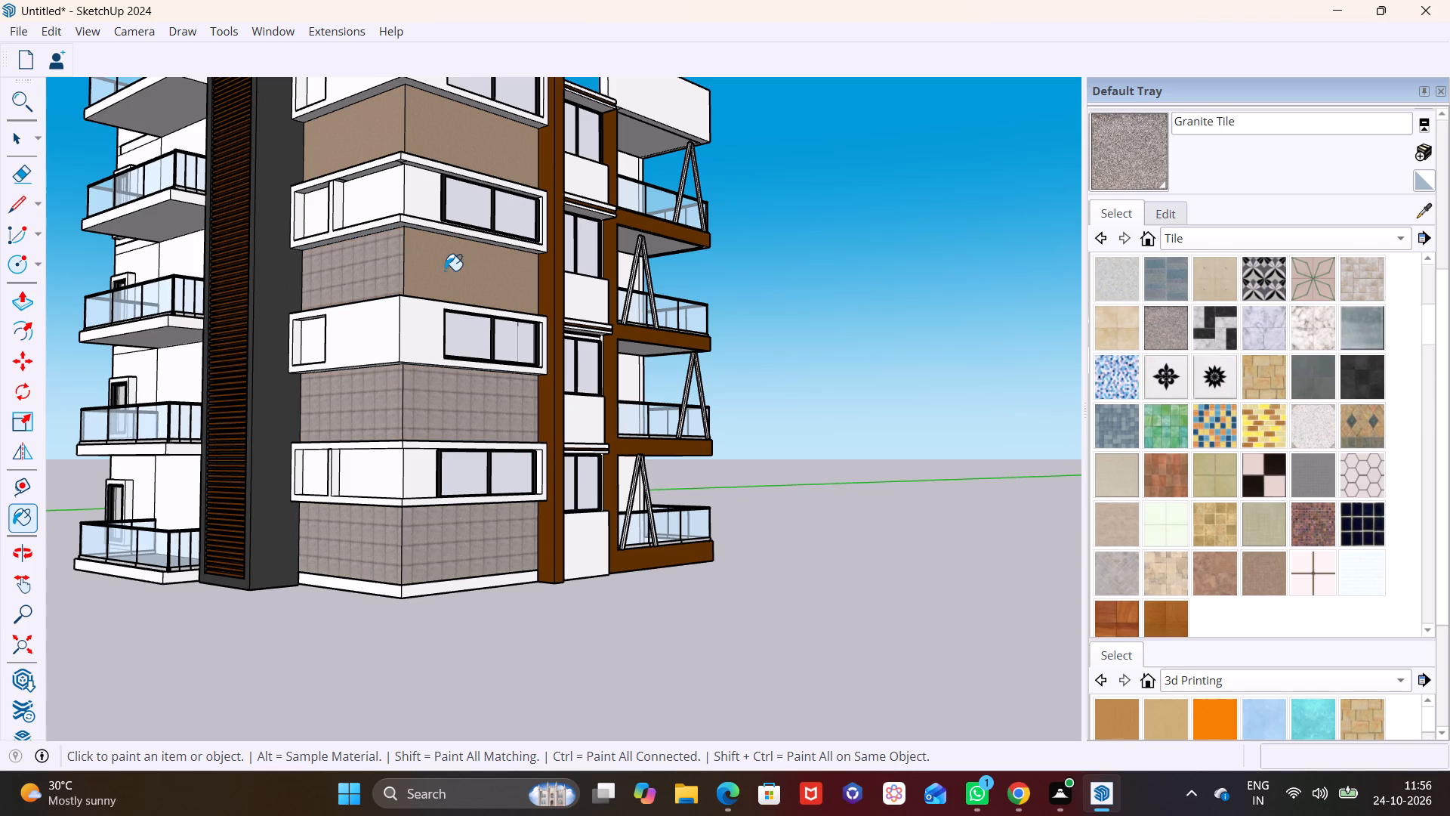
pyautogui.click(445, 270)
pyautogui.click(367, 129)
pyautogui.click(479, 154)
# Set the Granite Tile material's texture width to 5", keeping its proportions linked.
pyautogui.scroll(-6, 387, 415)
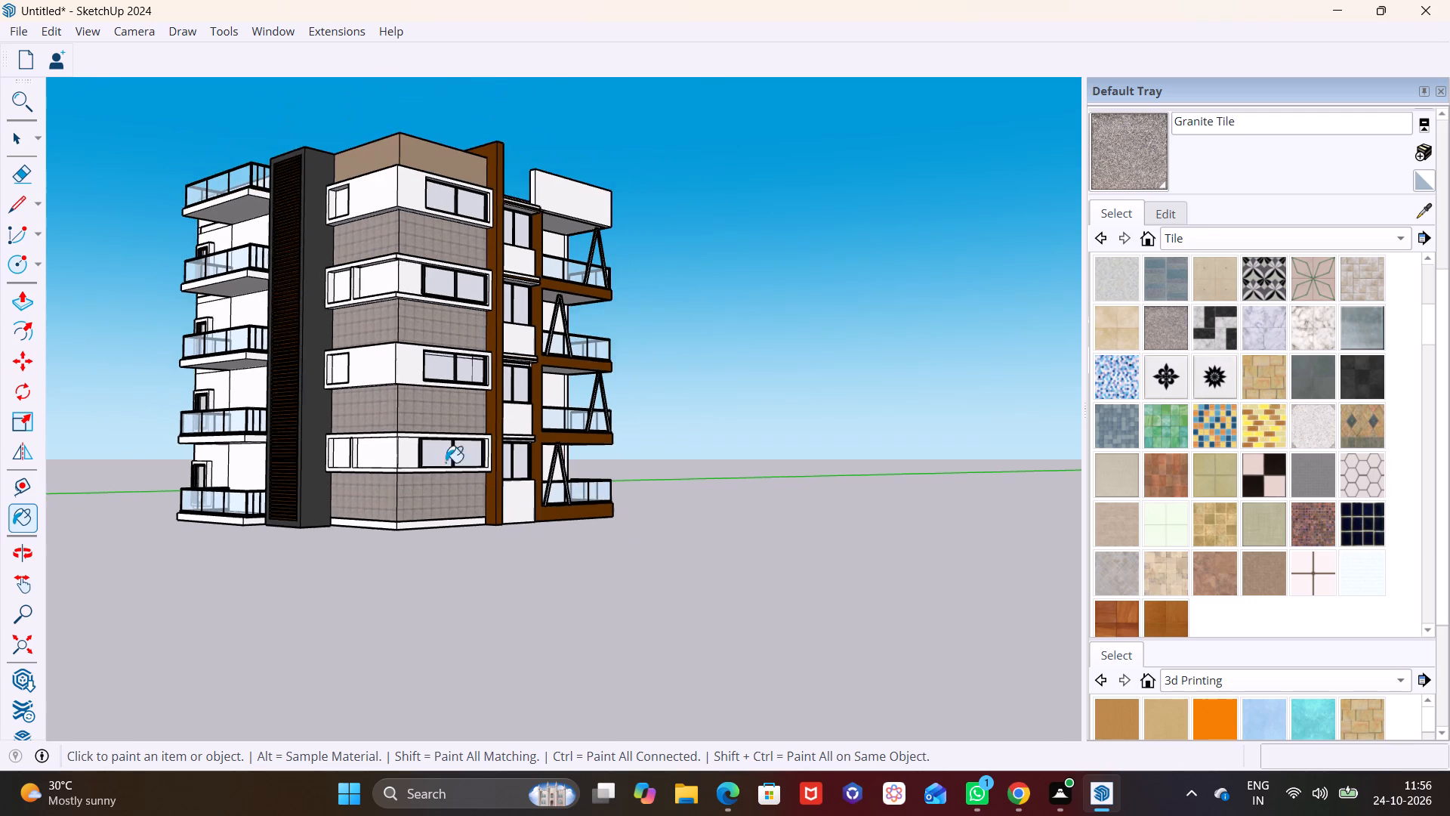
pyautogui.keyDown('shift'); pyautogui.moveTo(327, 402); pyautogui.dragTo(419, 565, button='middle'); pyautogui.keyUp('shift')
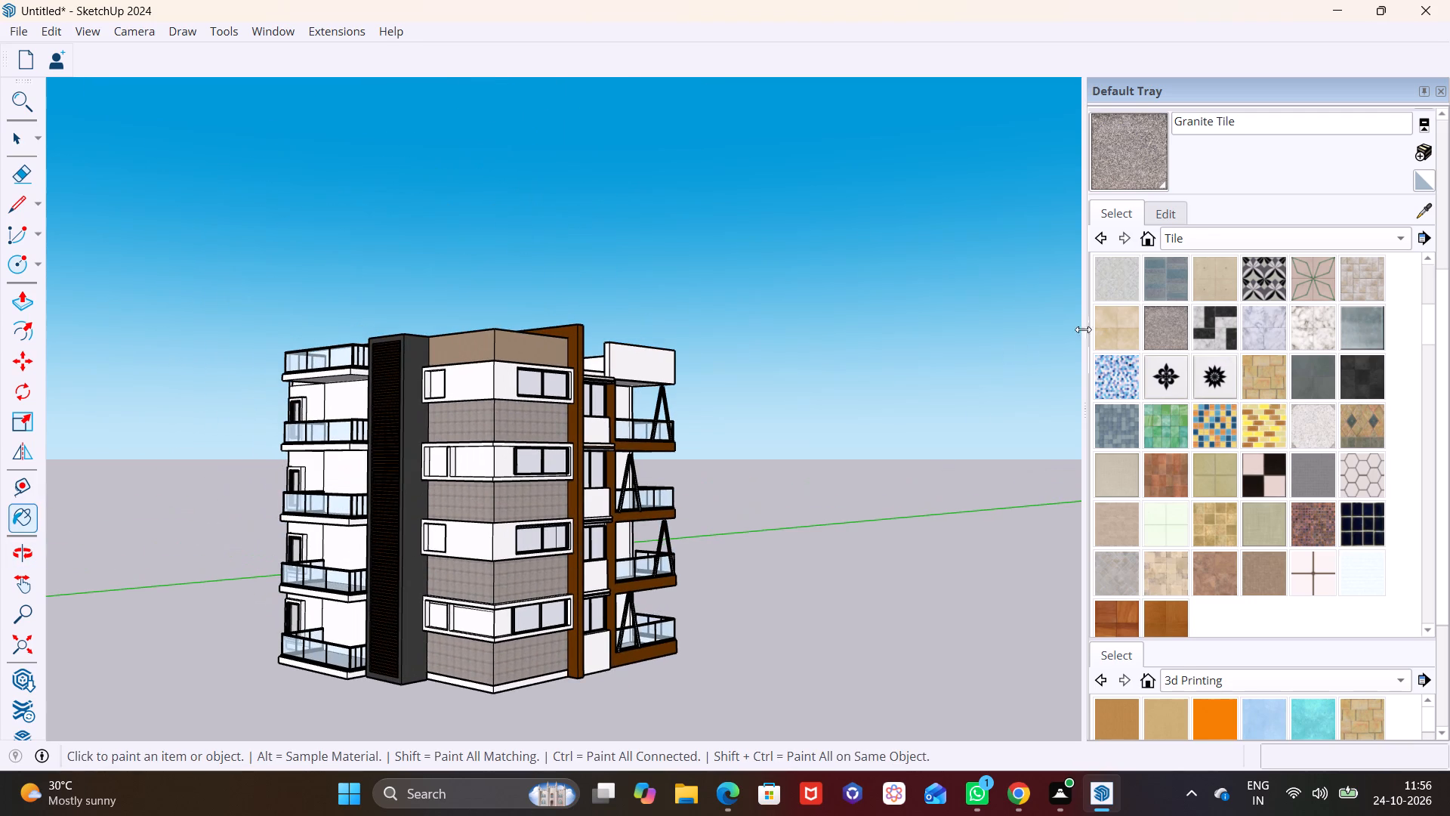
pyautogui.click(1168, 211)
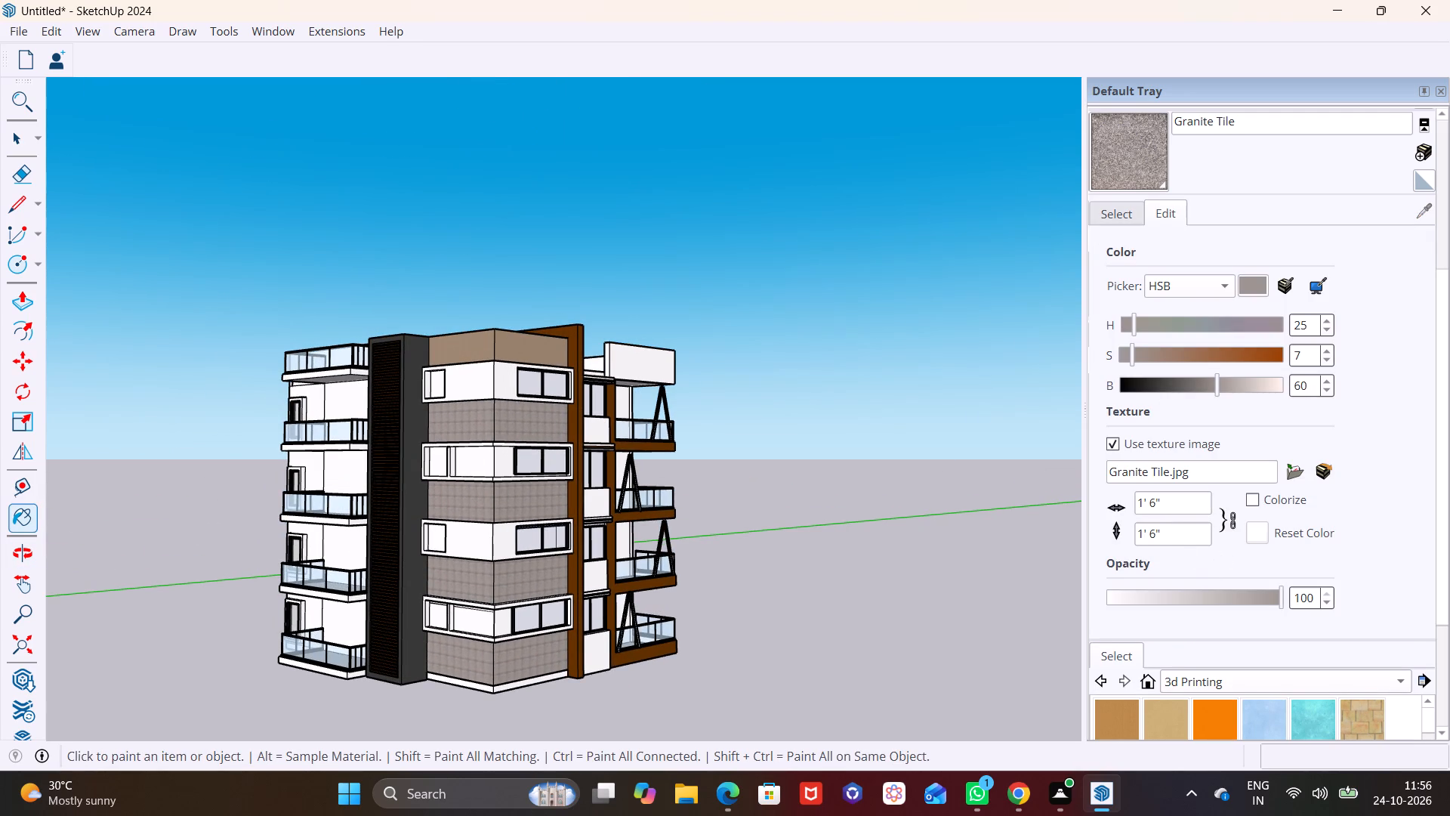
pyautogui.click(1173, 501)
pyautogui.press('BackSpace')
pyautogui.press('BackSpace')
pyautogui.click(1168, 504)
pyautogui.press('BackSpace')
pyautogui.press('BackSpace')
pyautogui.press('BackSpace')
pyautogui.press('BackSpace')
pyautogui.press('Clear')
pyautogui.hotkey('shift', '"')
pyautogui.press('Delete')
pyautogui.press('BackSpace')
pyautogui.write('5"')
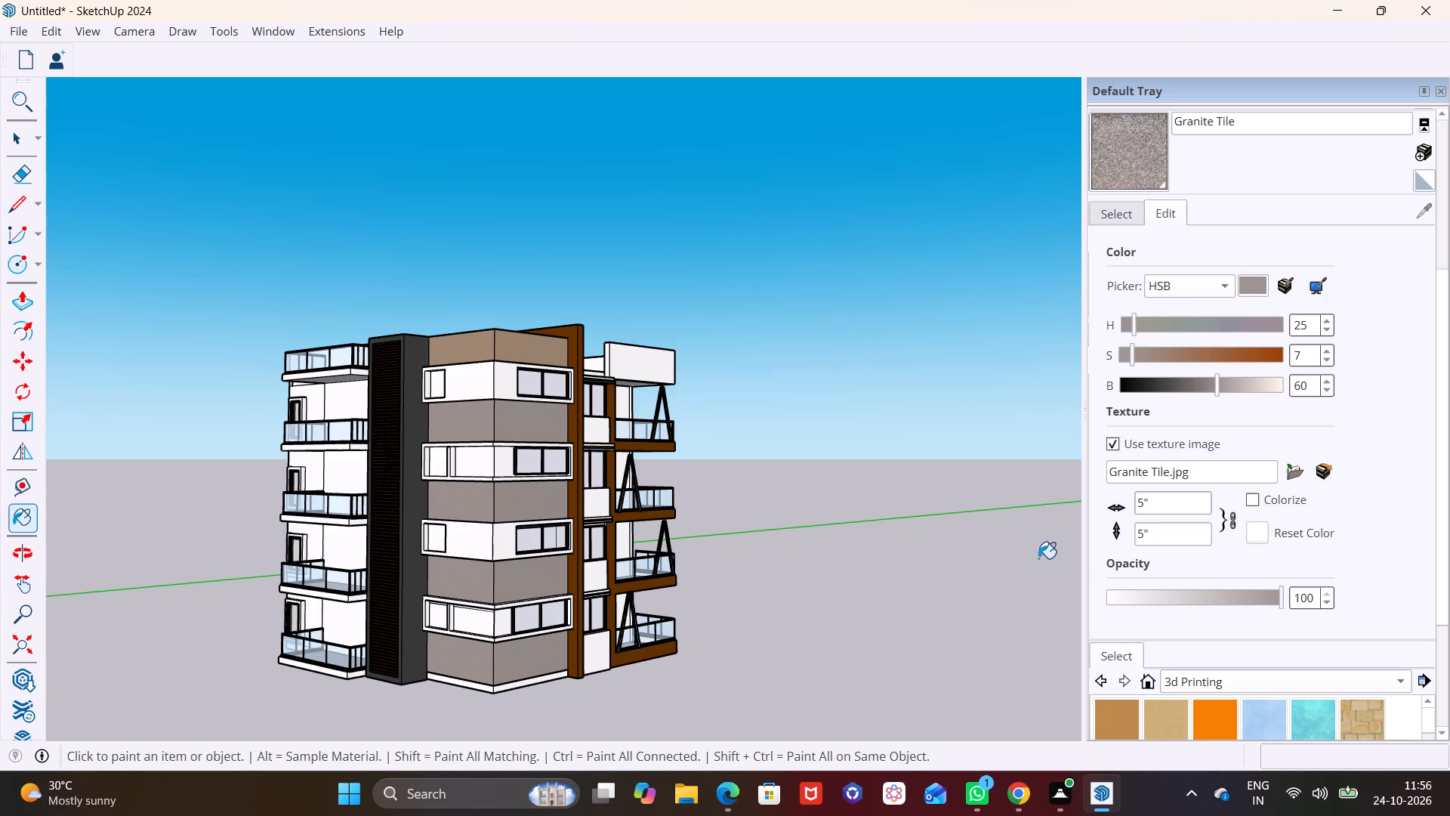
pyautogui.press('Return')
pyautogui.click(837, 578)
# Paint both faces of the corner wall band above the topmost windows with Granite Tile.
pyautogui.click(503, 353)
pyautogui.click(471, 351)
# Examine the resized granite tiling on the corner walls from near and far and around the building.
pyautogui.scroll(4, 533, 451)
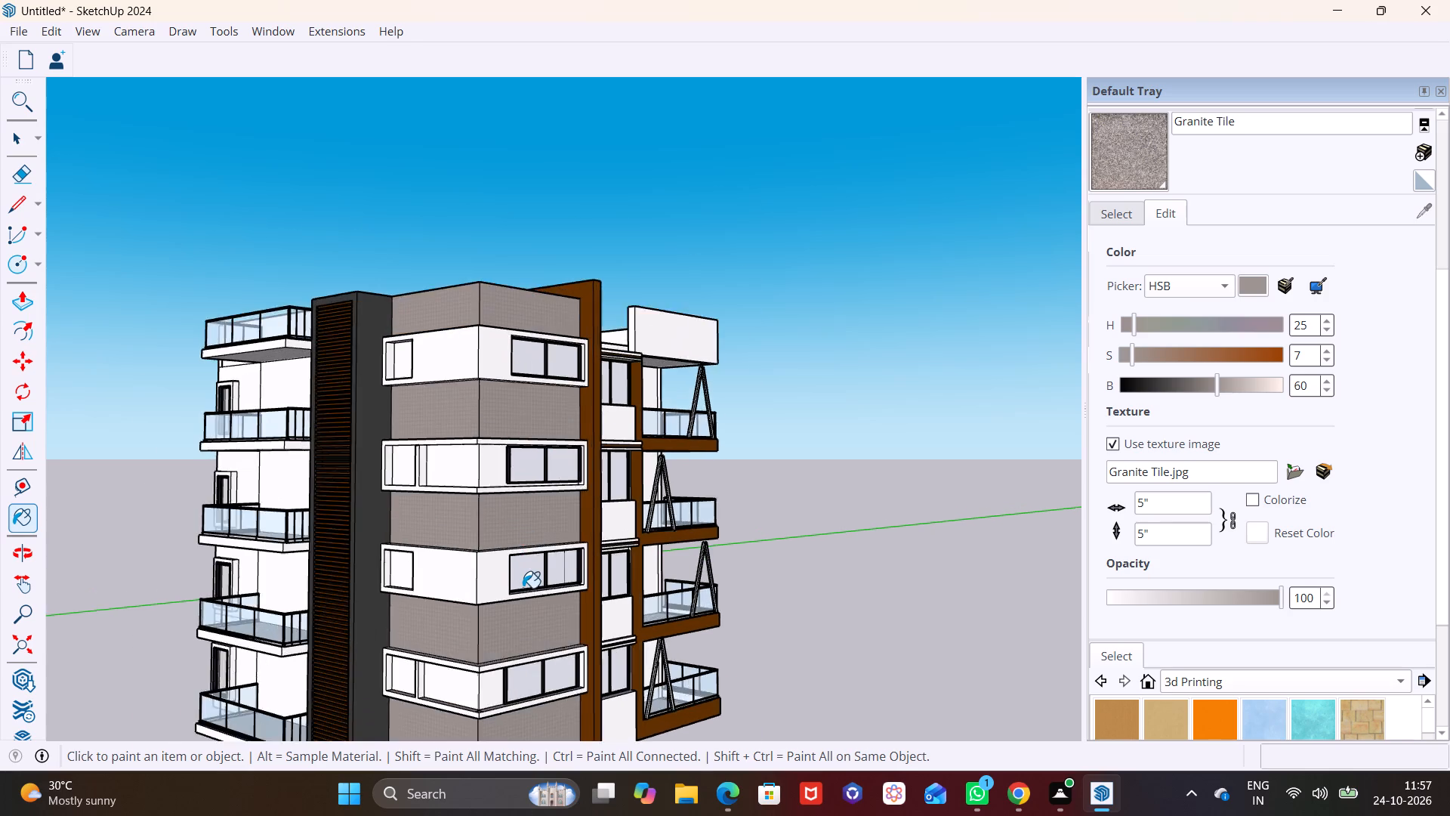
pyautogui.scroll(2, 523, 588)
pyautogui.scroll(-8, 523, 580)
pyautogui.keyDown('shift'); pyautogui.moveTo(520, 571); pyautogui.dragTo(485, 476, button='middle'); pyautogui.keyUp('shift')
pyautogui.press('space')
pyautogui.click(703, 574)
pyautogui.keyDown('shift'); pyautogui.moveTo(607, 478); pyautogui.dragTo(609, 573, button='middle'); pyautogui.keyUp('shift')
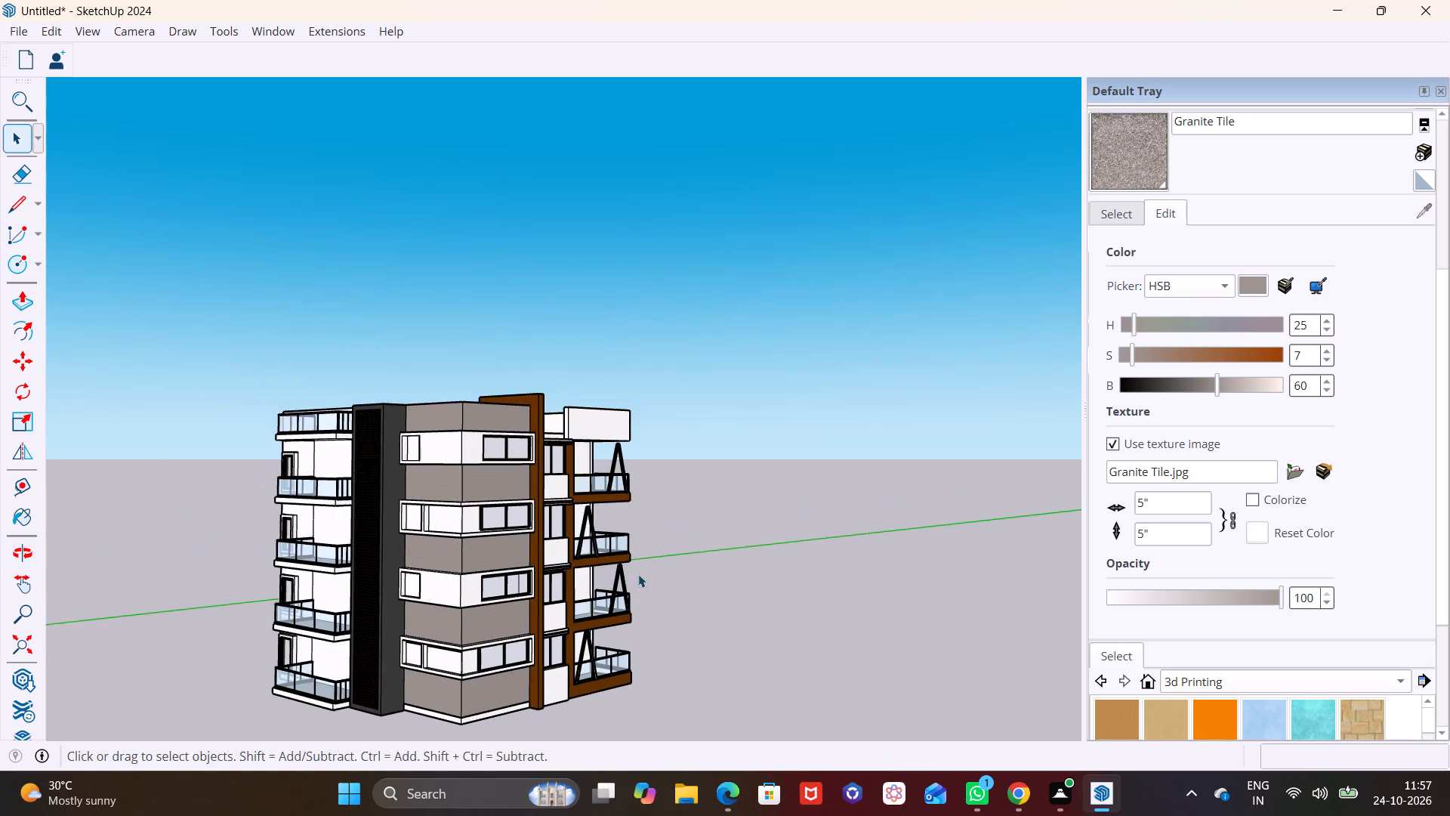
pyautogui.moveTo(638, 574); pyautogui.dragTo(566, 536, button='middle')
pyautogui.scroll(1, 550, 544)
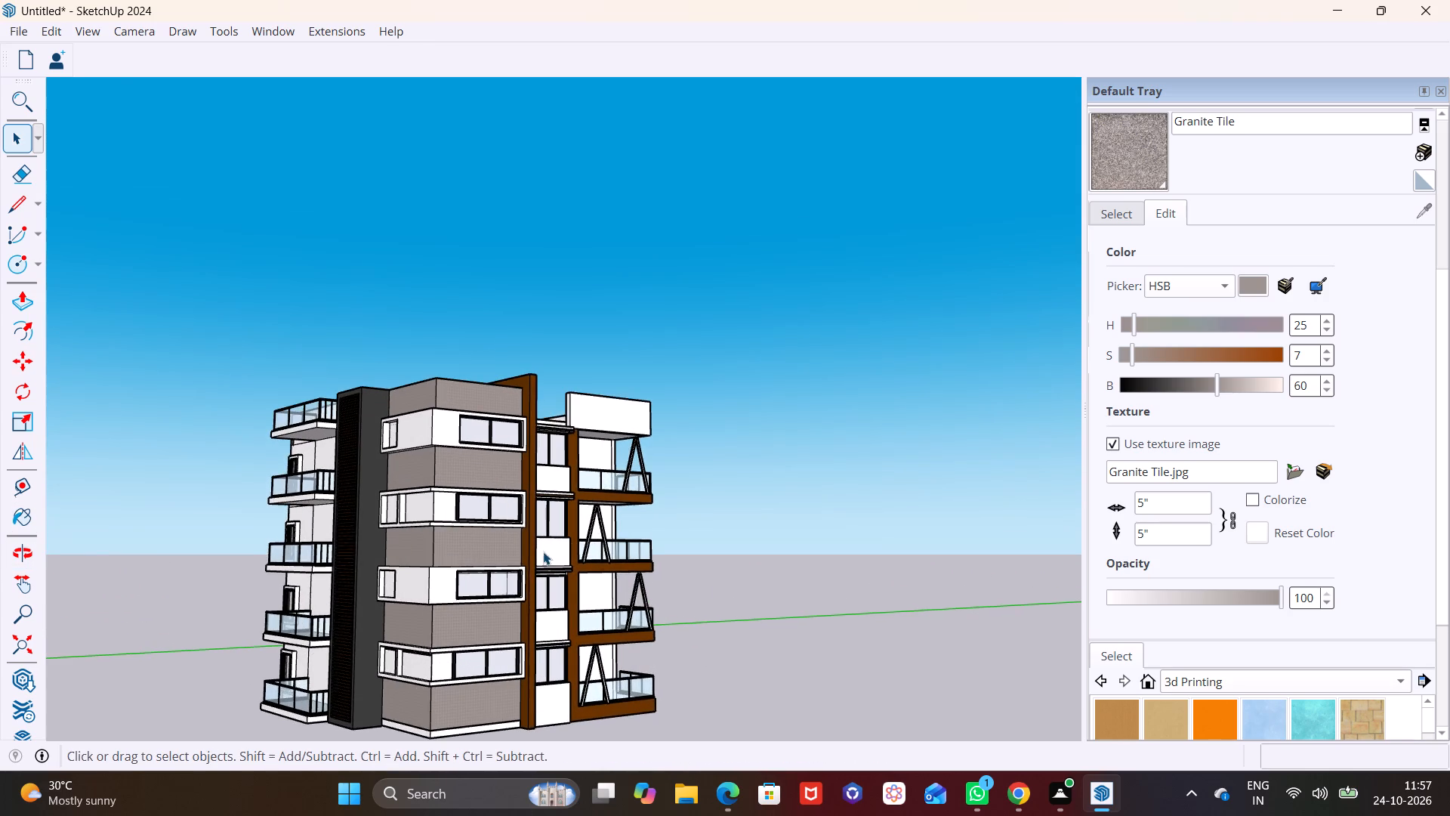
pyautogui.moveTo(535, 558); pyautogui.dragTo(674, 543, button='middle')
pyautogui.scroll(4, 465, 644)
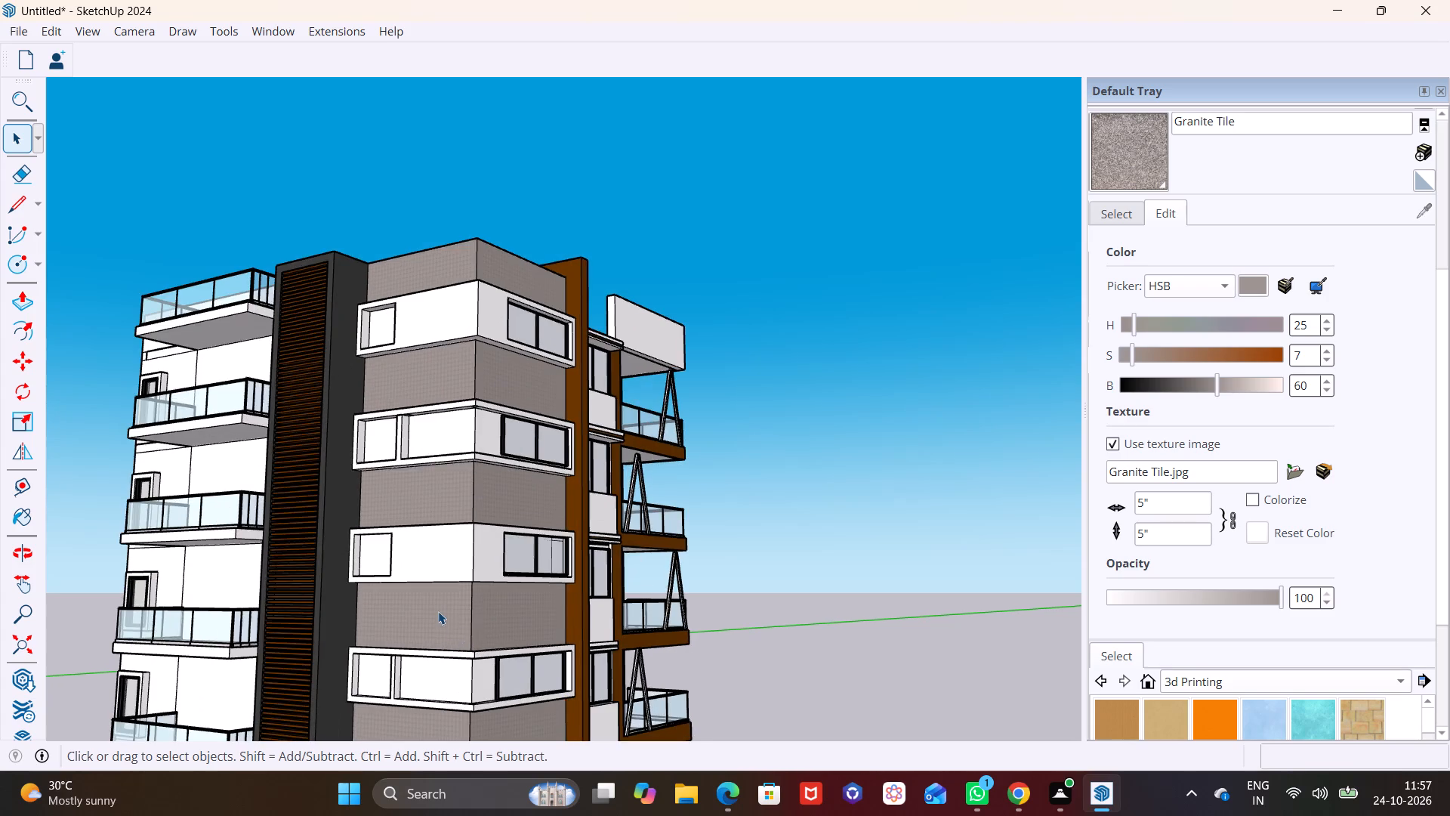
pyautogui.scroll(-5, 438, 611)
pyautogui.moveTo(437, 603); pyautogui.dragTo(622, 641, button='middle')
pyautogui.keyDown('shift'); pyautogui.moveTo(532, 625); pyautogui.dragTo(613, 564, button='middle'); pyautogui.keyUp('shift')
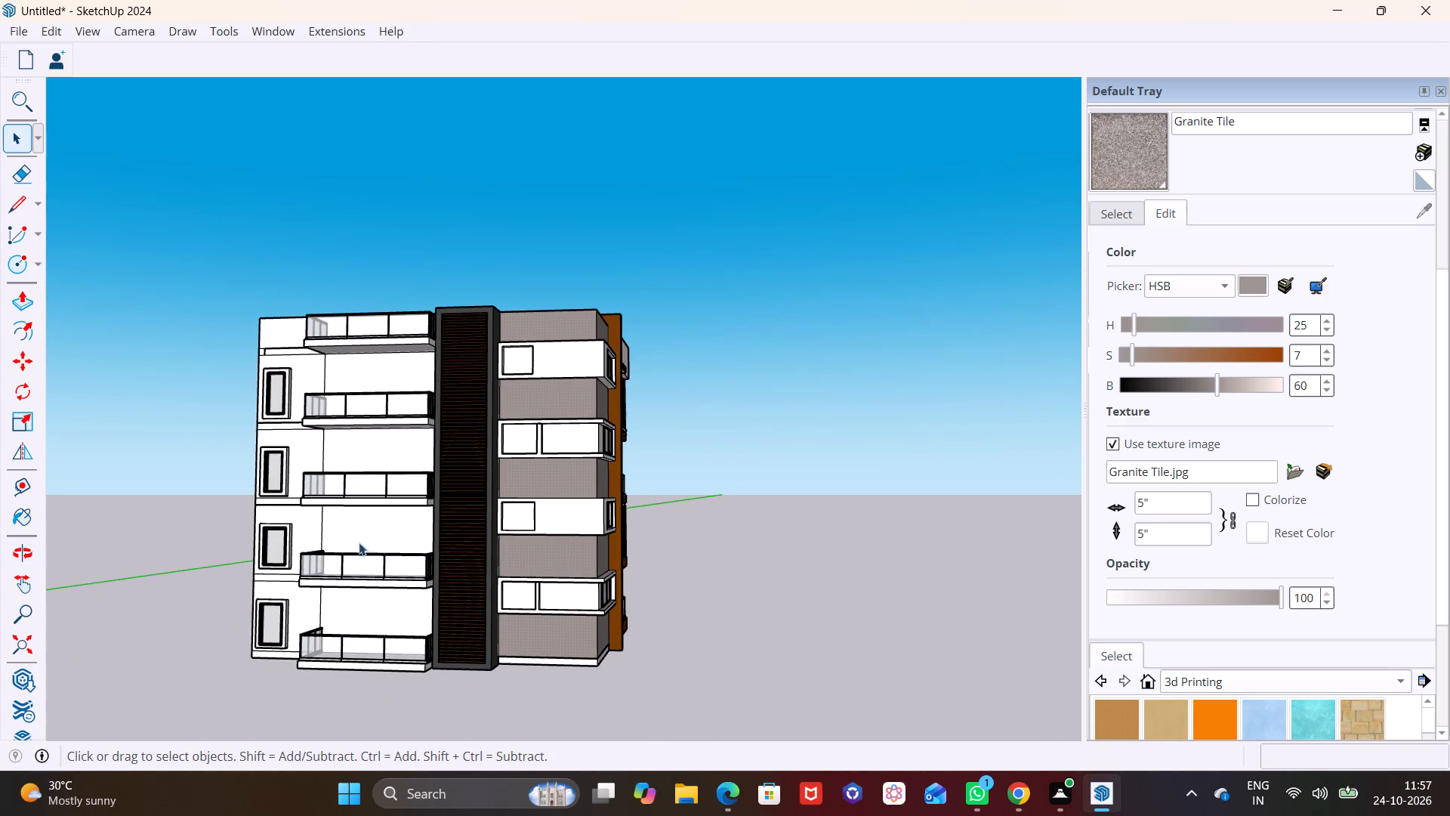
# Copy the lowest framed window of the balcony-side wall to the open ground beside the building.
pyautogui.click(276, 604)
pyautogui.scroll(2, 276, 604)
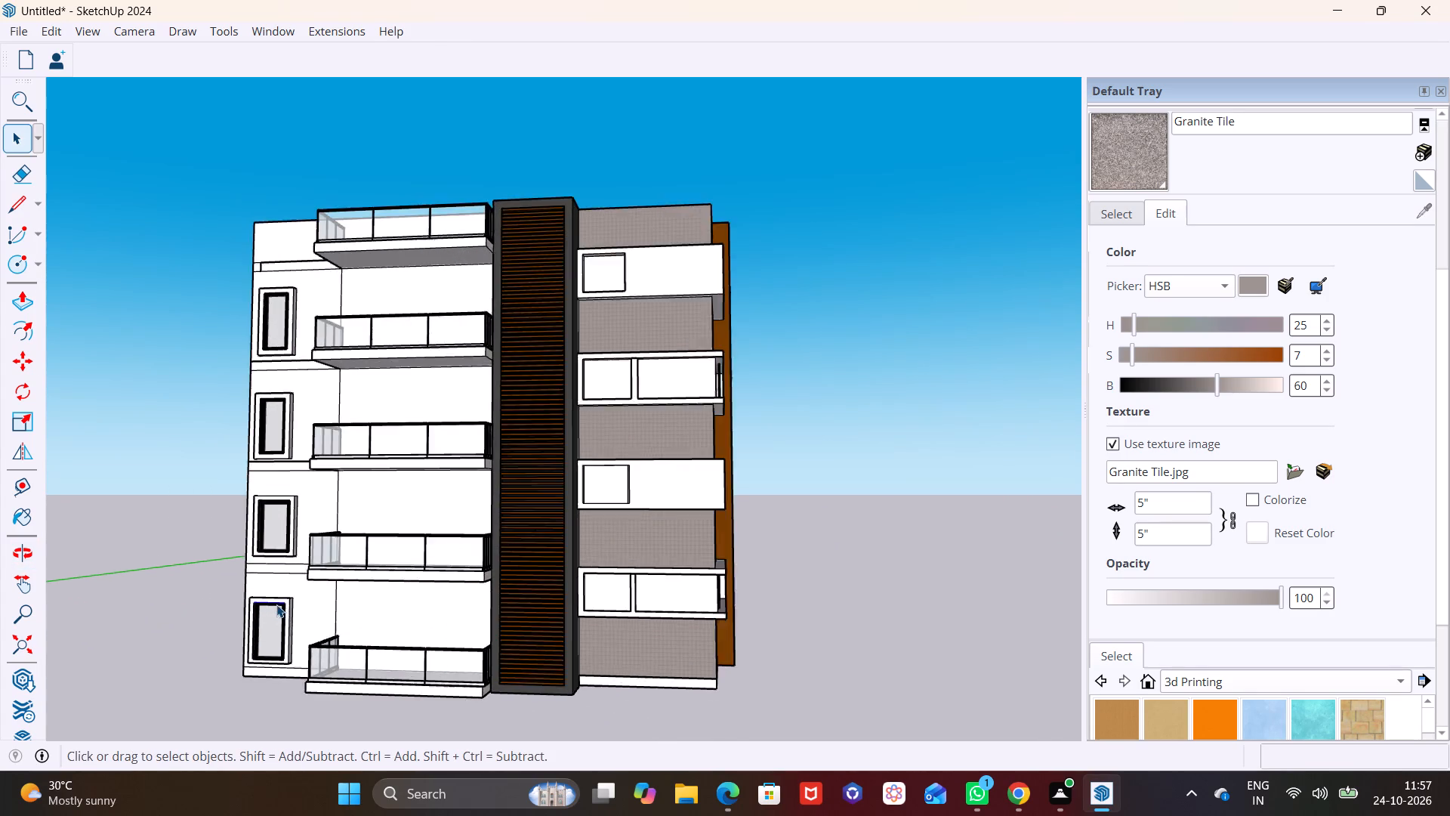
pyautogui.scroll(5, 276, 604)
pyautogui.click(270, 608)
pyautogui.scroll(3, 270, 607)
pyautogui.press('m')
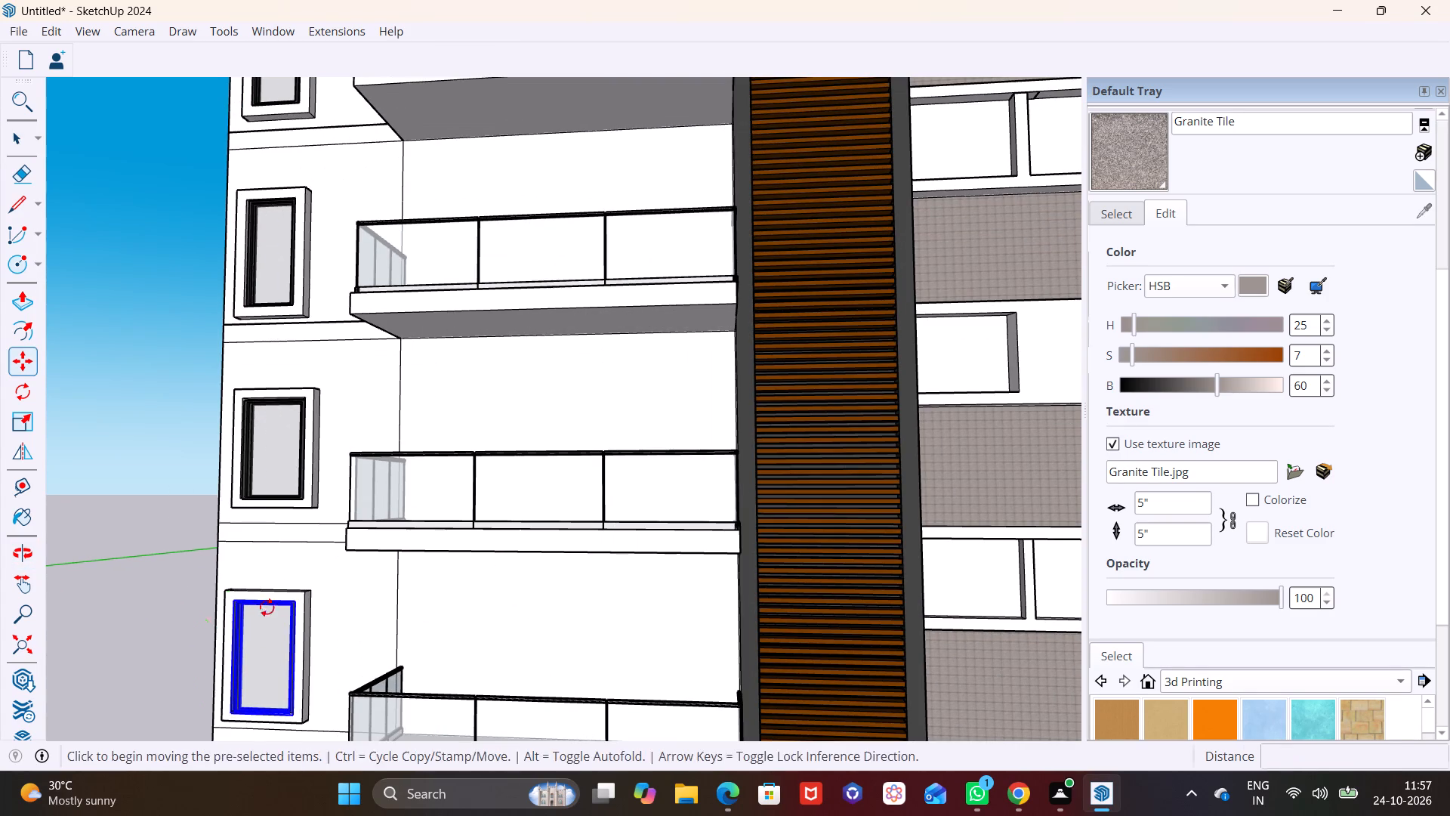
pyautogui.click(290, 610)
pyautogui.scroll(-4, 452, 609)
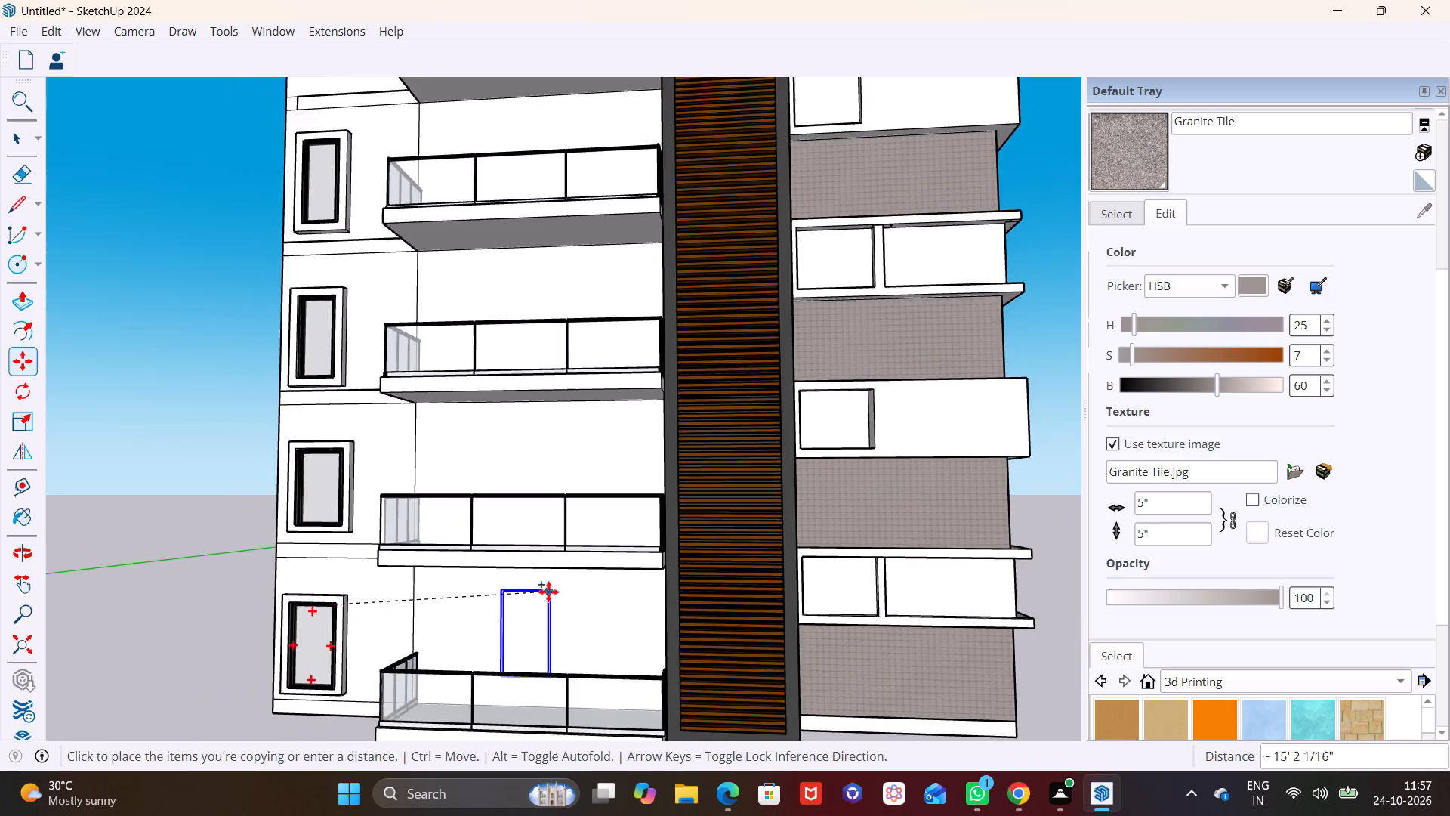
pyautogui.scroll(-5, 548, 592)
pyautogui.click(319, 605)
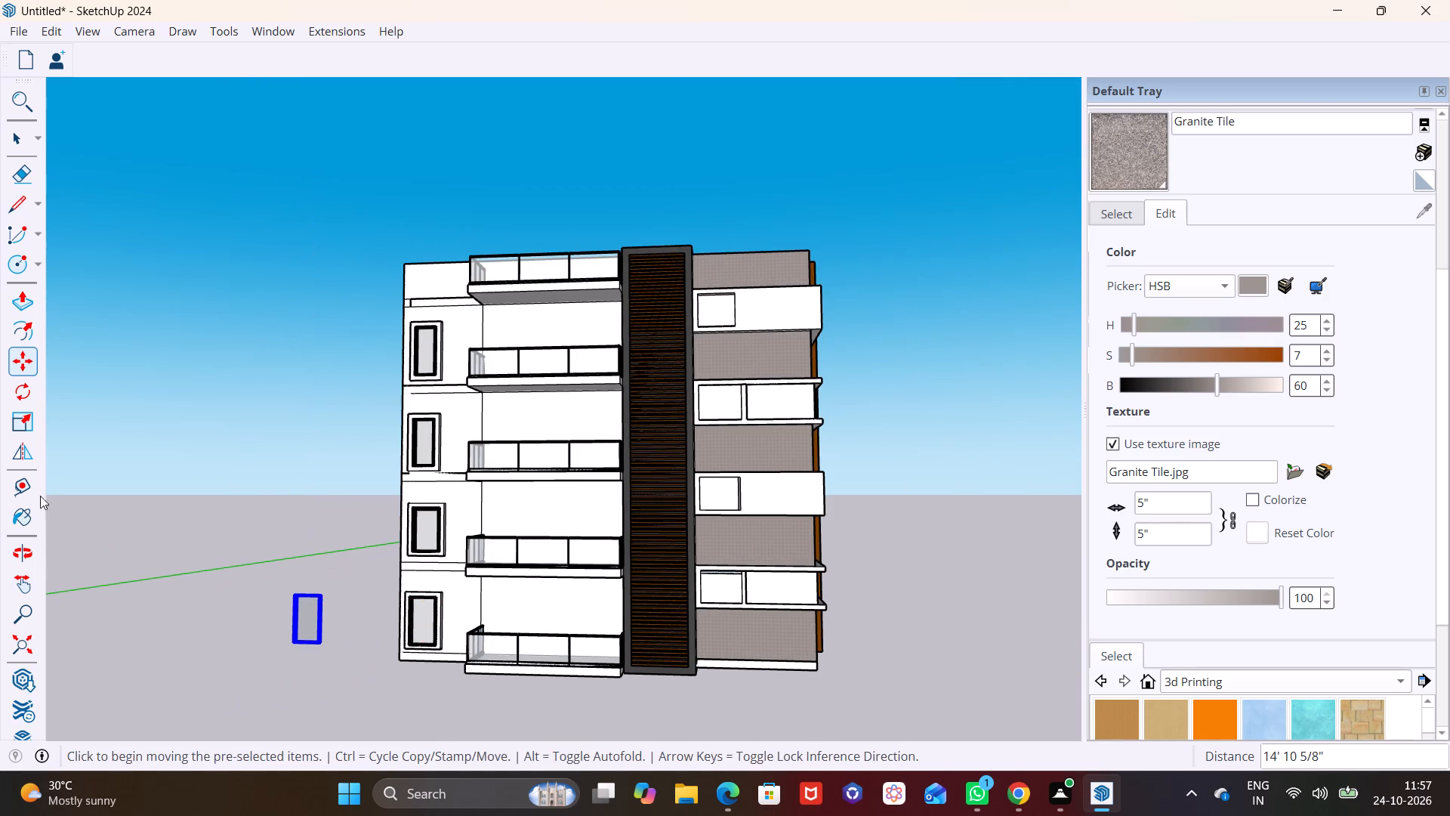
# Scale the copied window down in height along the blue axis from its top, keeping its width.
pyautogui.click(24, 410)
pyautogui.scroll(7, 345, 651)
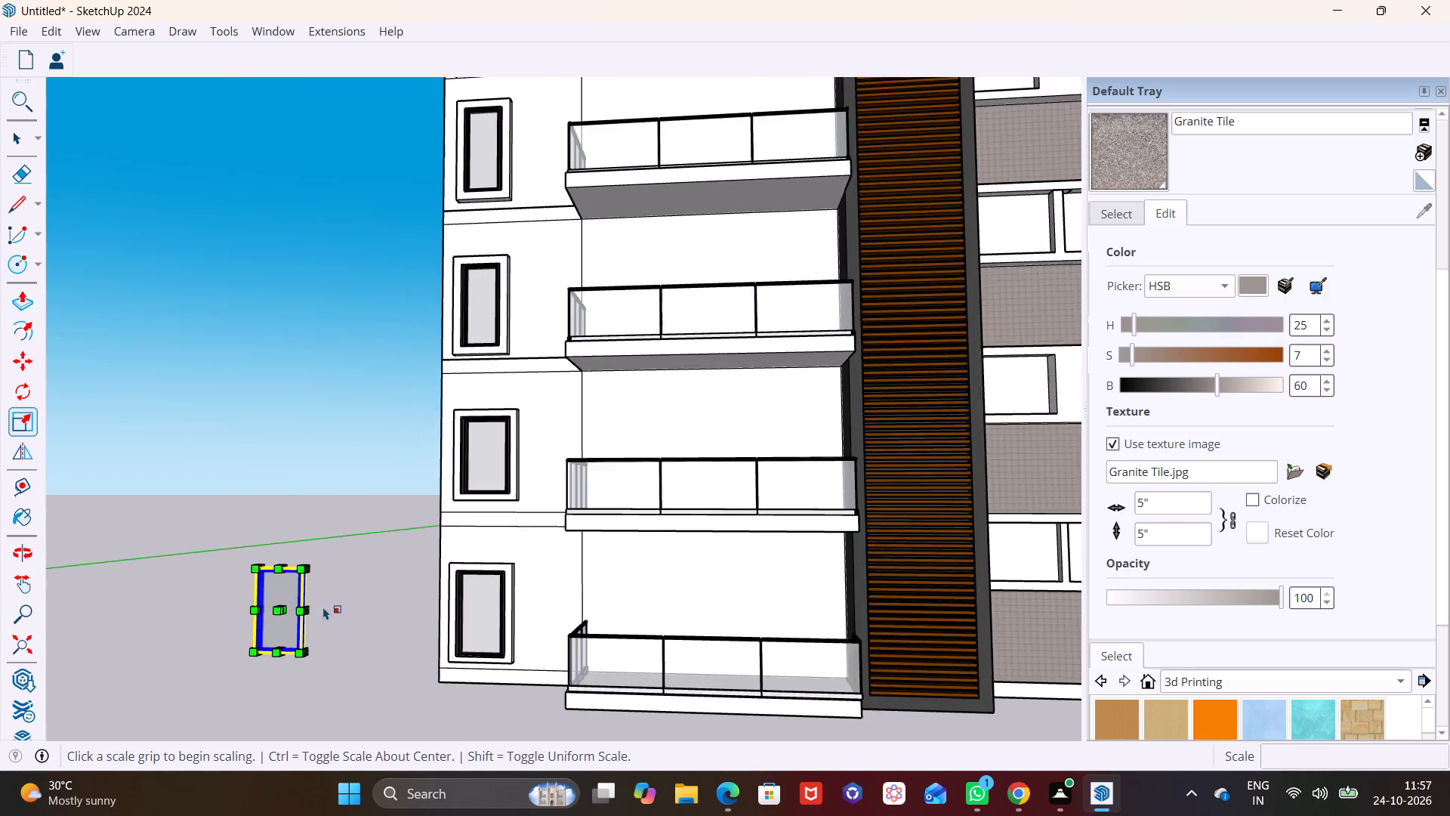
pyautogui.scroll(6, 323, 607)
pyautogui.moveTo(260, 533); pyautogui.dragTo(199, 620, button='middle')
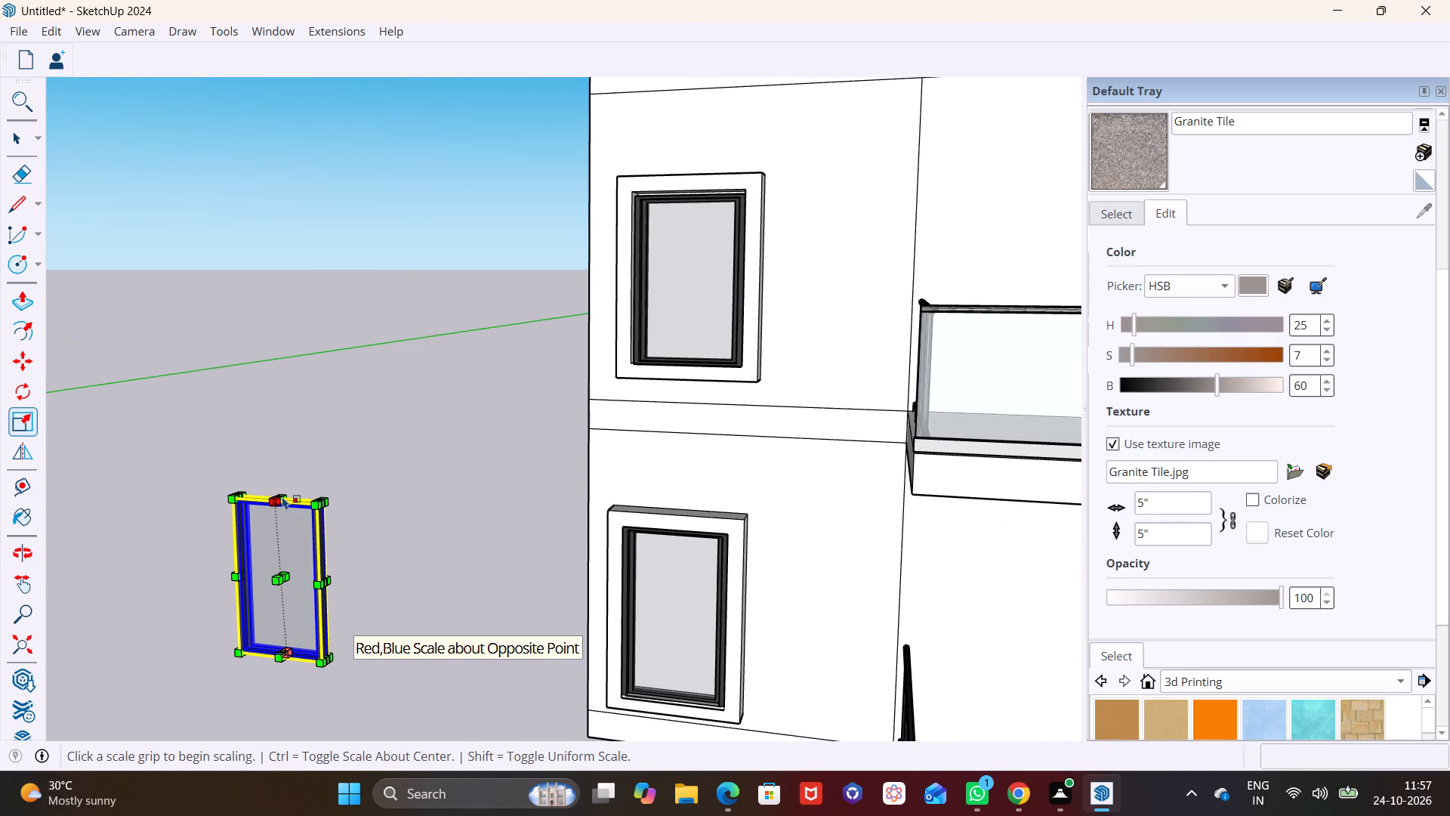
pyautogui.scroll(7, 282, 496)
pyautogui.click(273, 504)
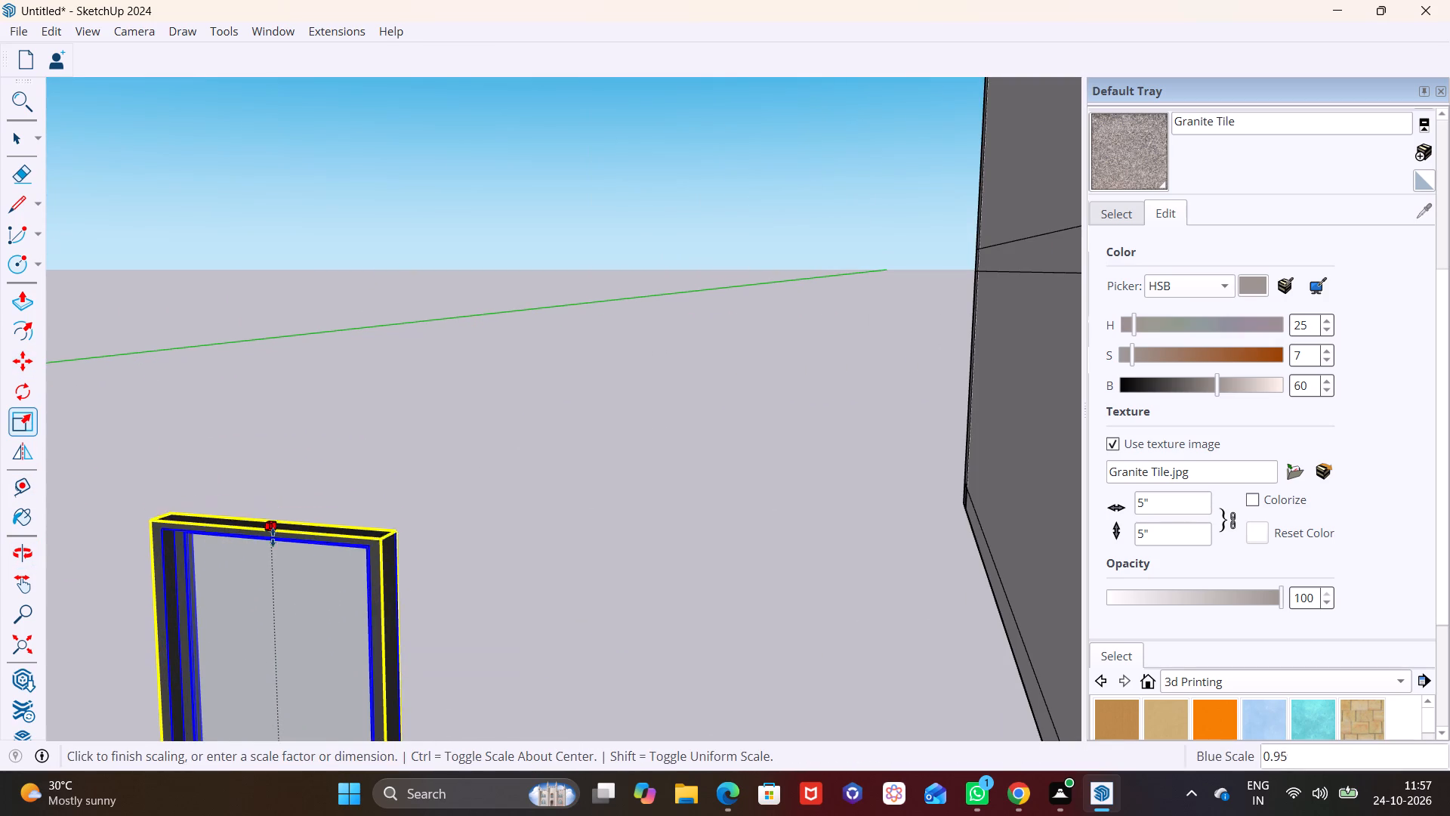
pyautogui.click(282, 672)
pyautogui.scroll(-8, 298, 652)
pyautogui.moveTo(432, 646); pyautogui.dragTo(483, 467, button='middle')
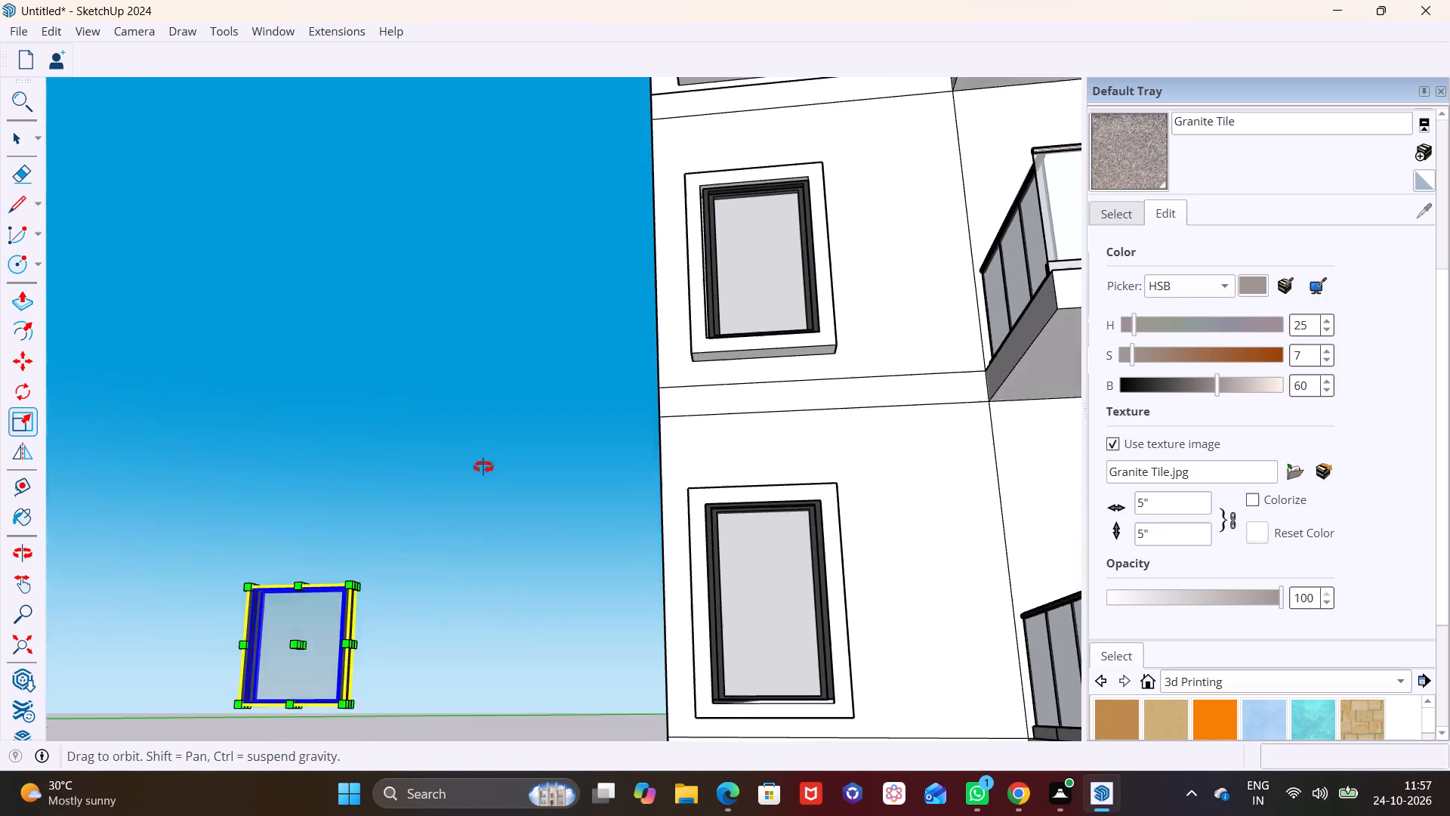
pyautogui.moveTo(483, 467); pyautogui.dragTo(484, 465, button='middle')
pyautogui.moveTo(439, 560); pyautogui.dragTo(436, 626, button='middle')
pyautogui.press('space')
pyautogui.click(453, 642)
# Move the shortened window into the small opening of the lowest white facade band, next to the louvred column.
pyautogui.scroll(-4, 453, 642)
pyautogui.keyDown('shift'); pyautogui.moveTo(452, 641); pyautogui.dragTo(416, 626, button='middle'); pyautogui.keyUp('shift')
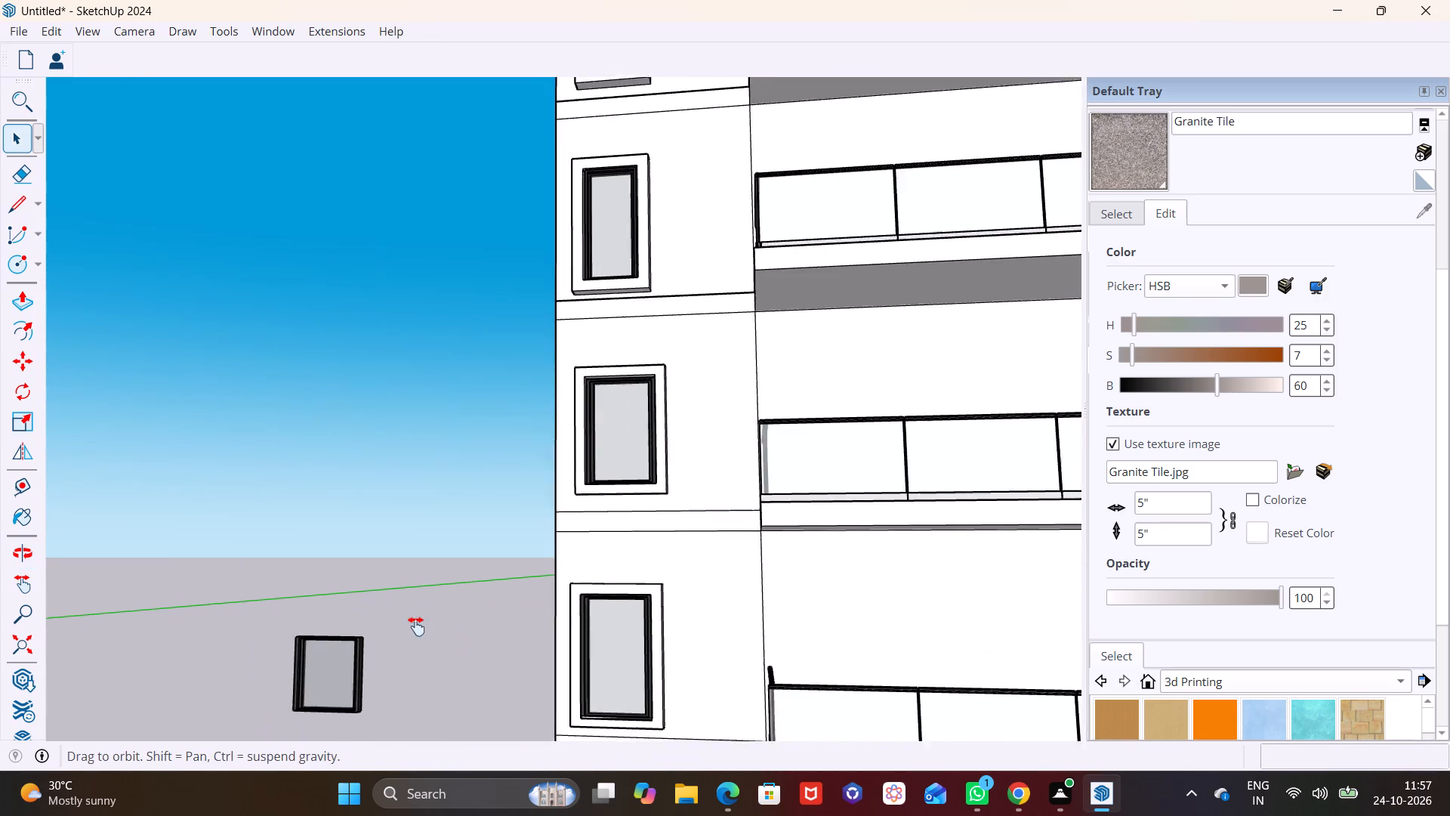
pyautogui.keyDown('shift'); pyautogui.moveTo(416, 626); pyautogui.dragTo(354, 598, button='middle'); pyautogui.keyUp('shift')
pyautogui.moveTo(365, 651); pyautogui.dragTo(369, 668, button='middle')
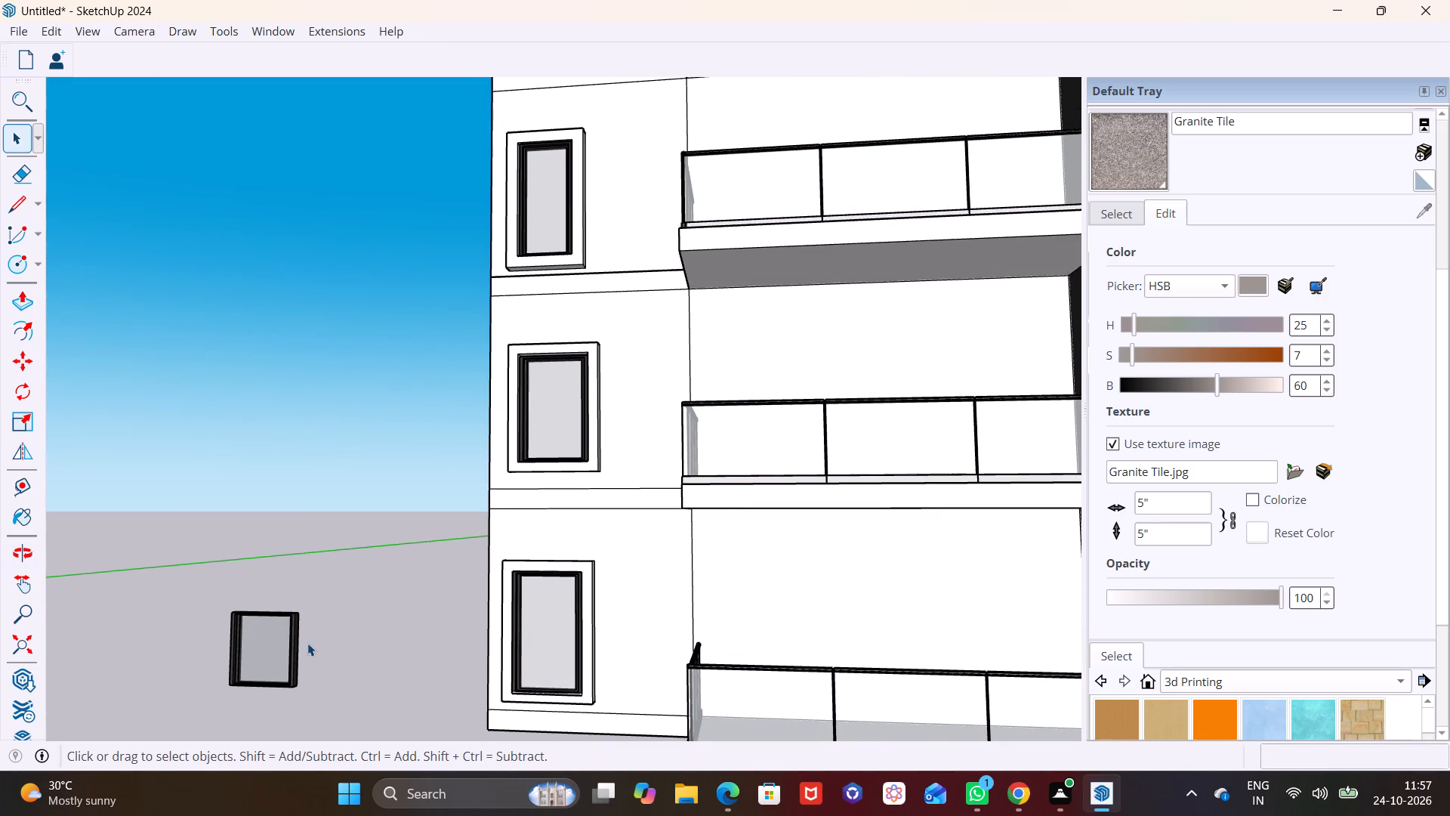
pyautogui.click(307, 643)
pyautogui.moveTo(307, 643); pyautogui.dragTo(293, 643)
pyautogui.click(293, 643)
pyautogui.press('m')
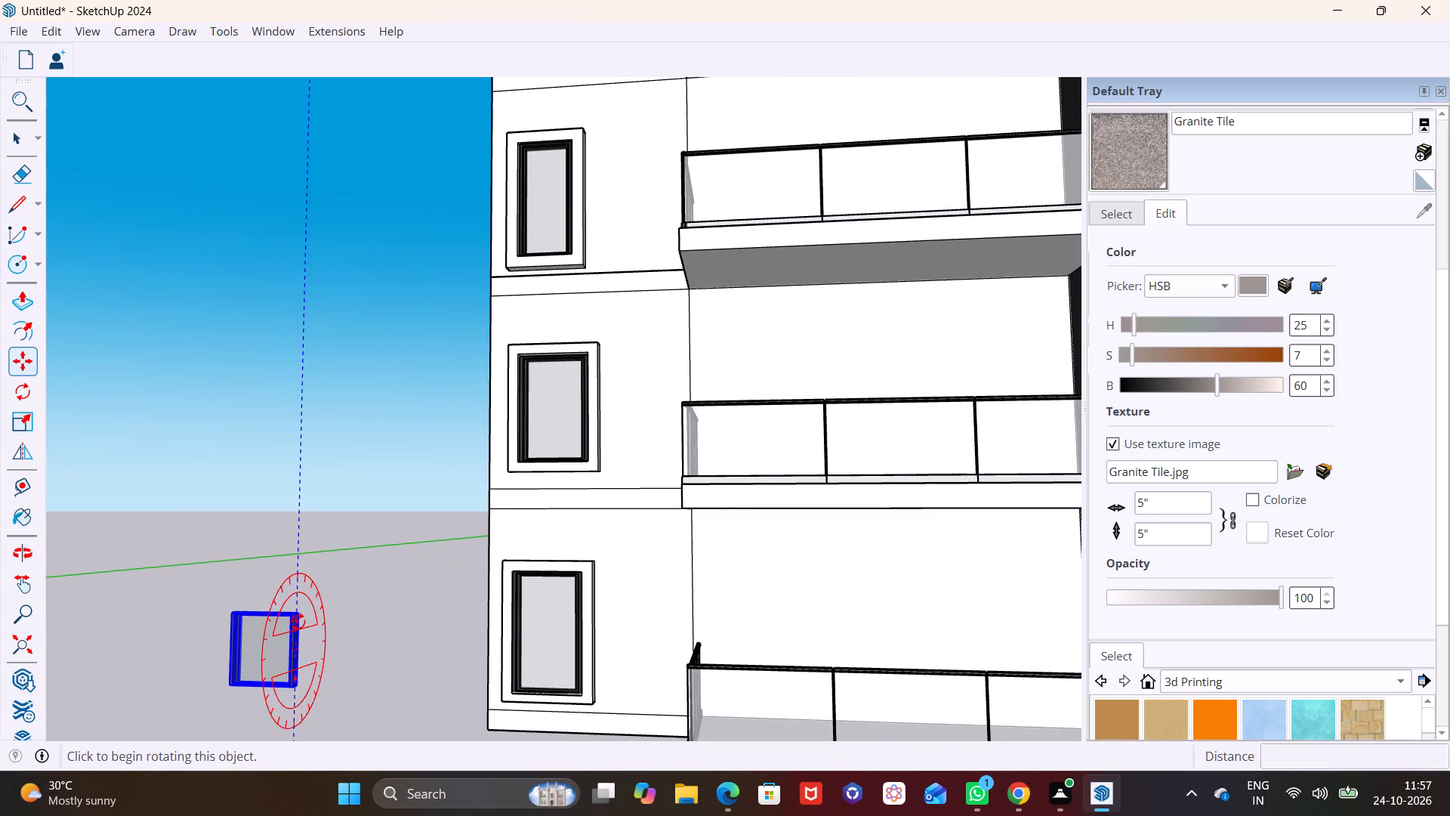
pyautogui.click(295, 617)
pyautogui.press('space')
pyautogui.press('m')
pyautogui.click(291, 615)
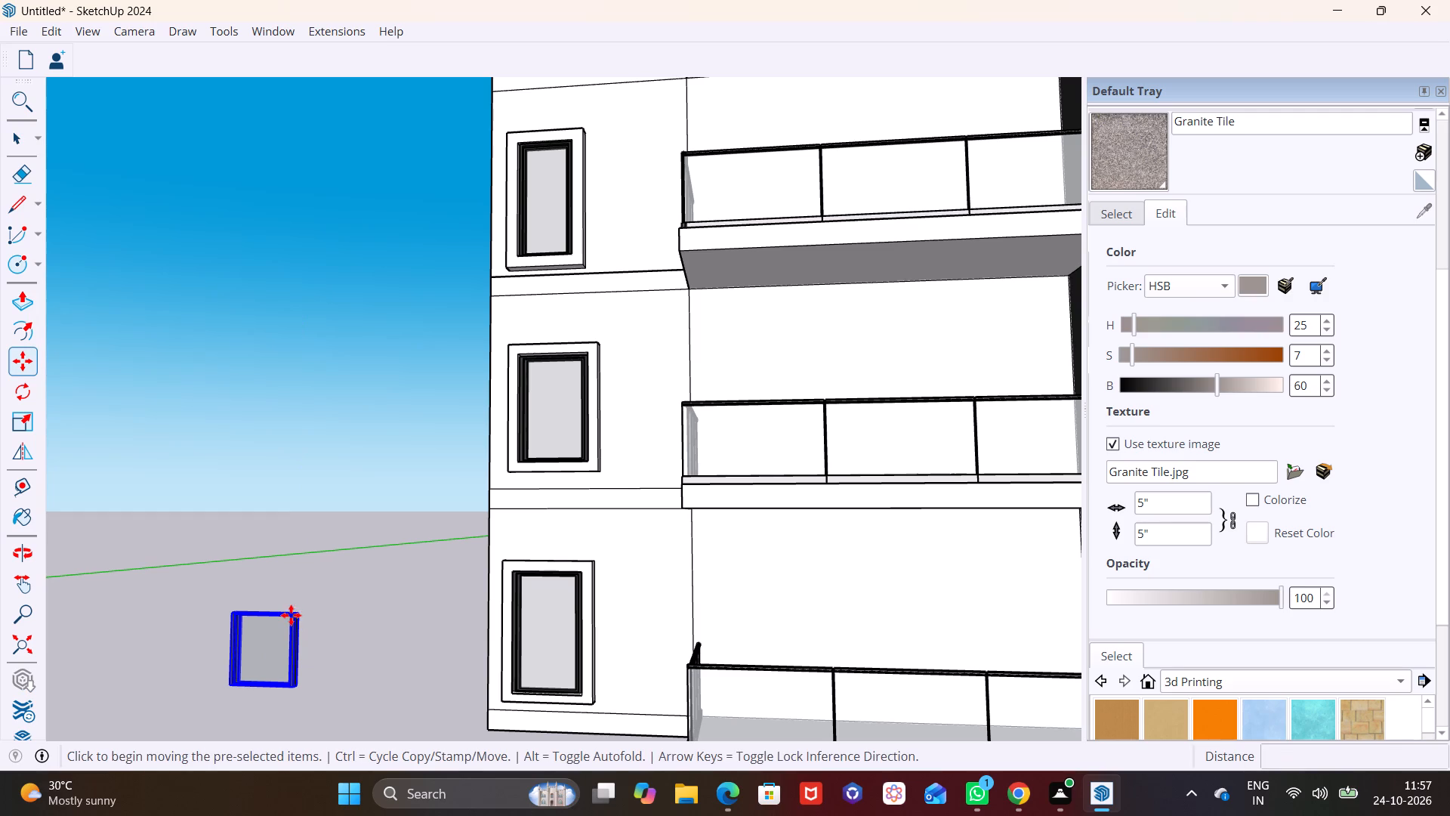
pyautogui.scroll(-6, 519, 555)
pyautogui.keyDown('shift'); pyautogui.moveTo(841, 558); pyautogui.dragTo(446, 577, button='middle'); pyautogui.keyUp('shift')
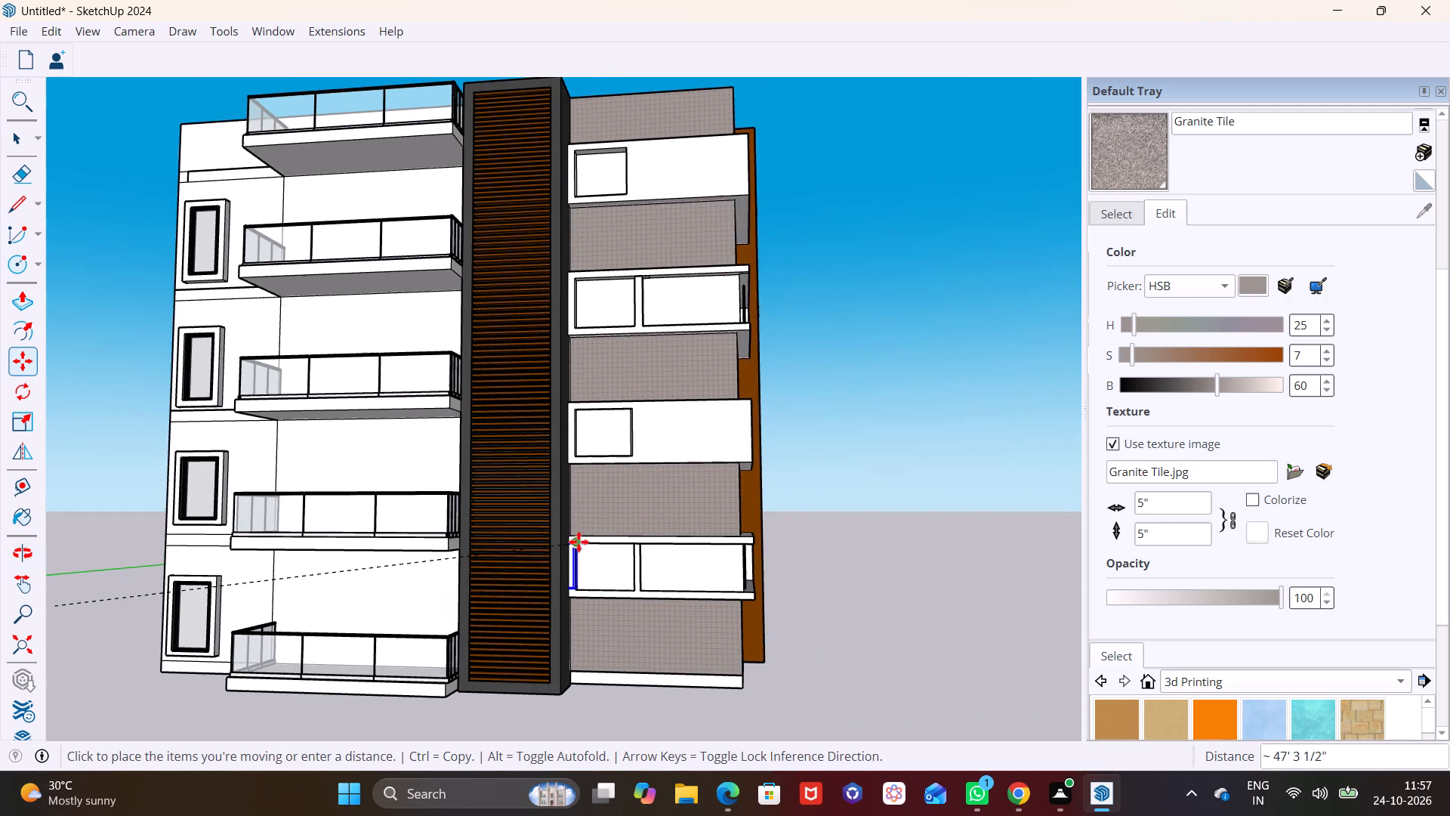
pyautogui.scroll(13, 580, 539)
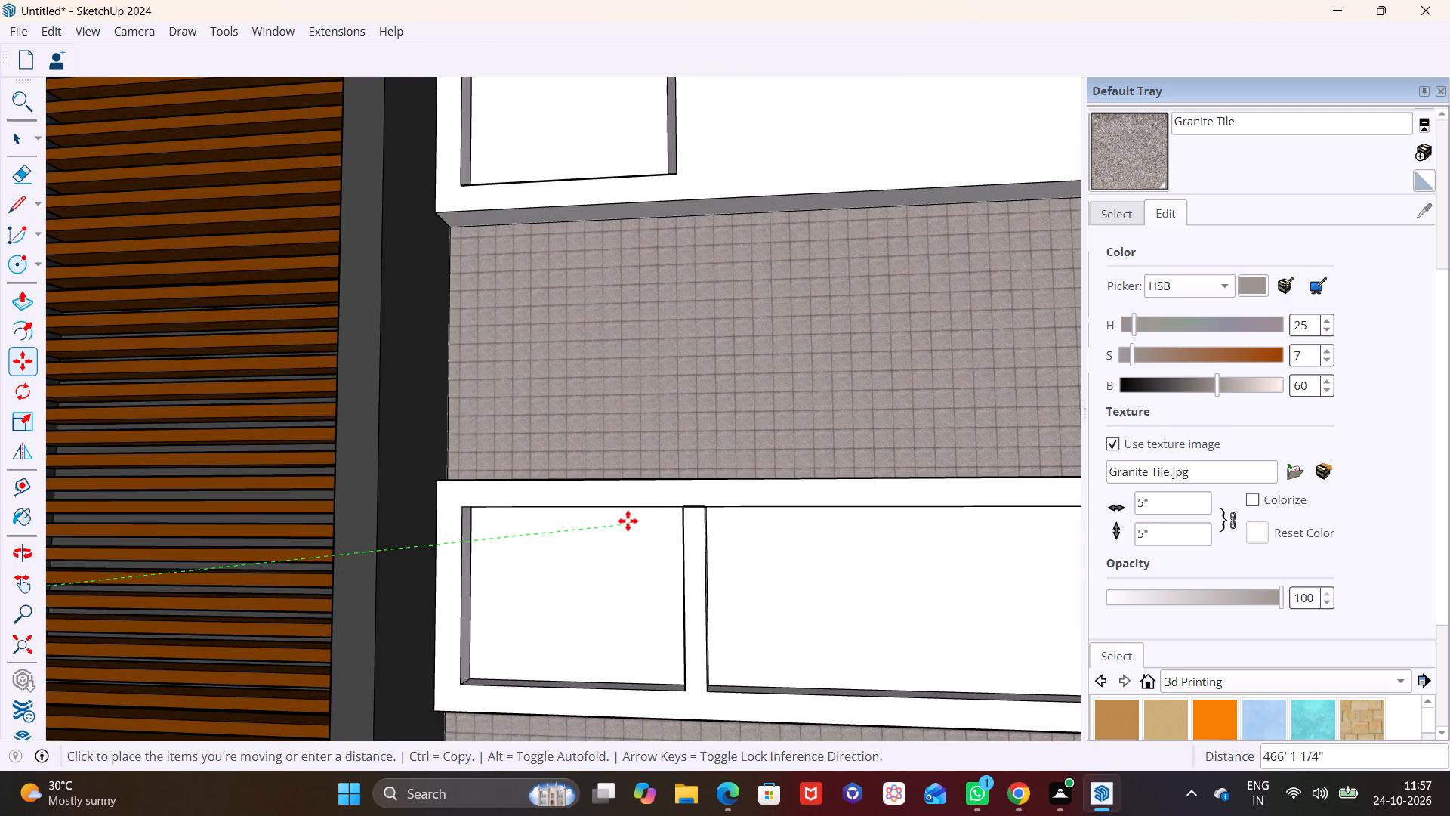
pyautogui.moveTo(622, 534); pyautogui.dragTo(452, 634, button='middle')
pyautogui.keyDown('shift'); pyautogui.moveTo(541, 563); pyautogui.dragTo(707, 472, button='middle'); pyautogui.keyUp('shift')
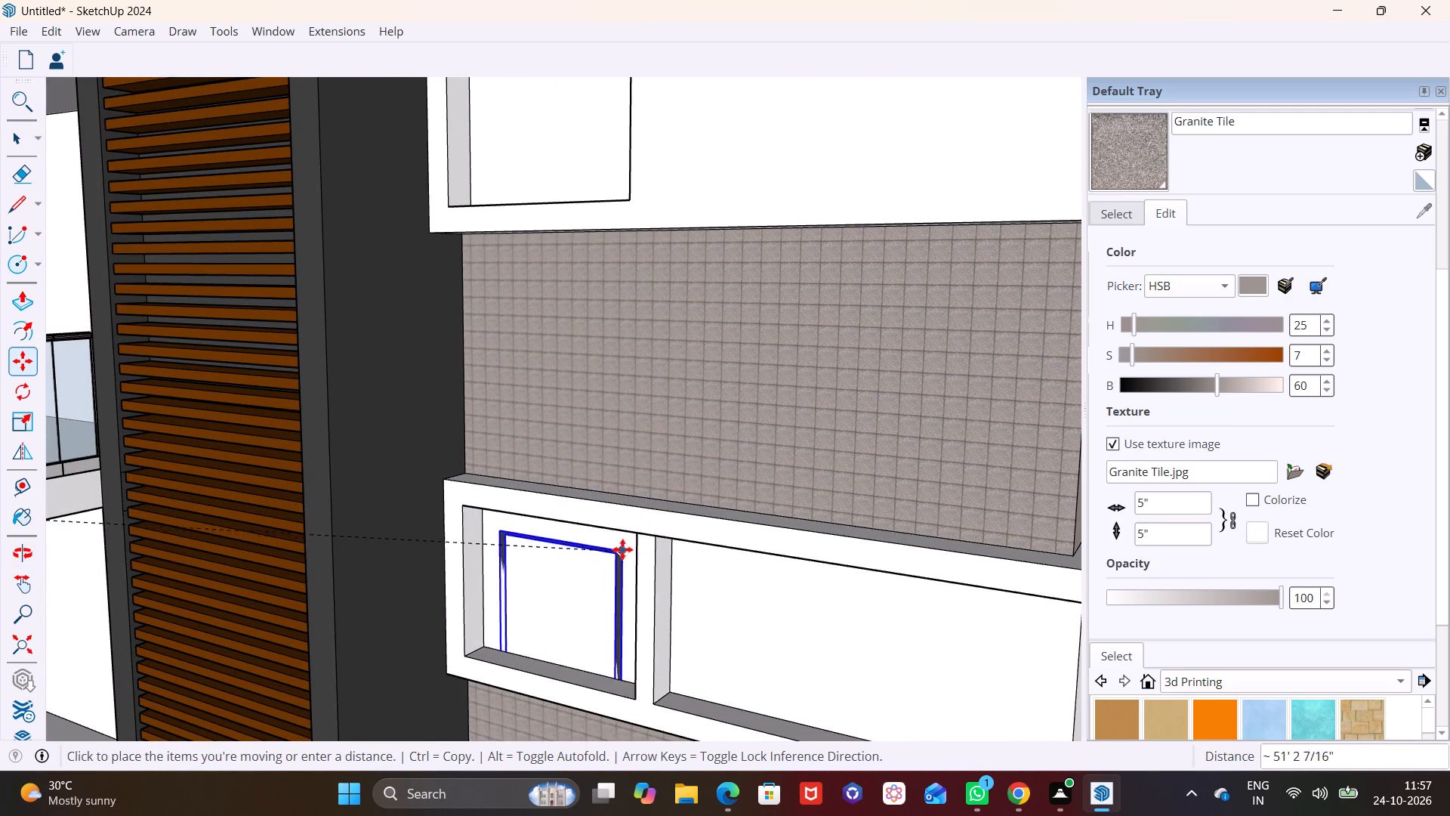
pyautogui.click(610, 527)
# Scale the small window about 1.20 along the green axis, widening it toward the divider beside the wide opening.
pyautogui.press('space')
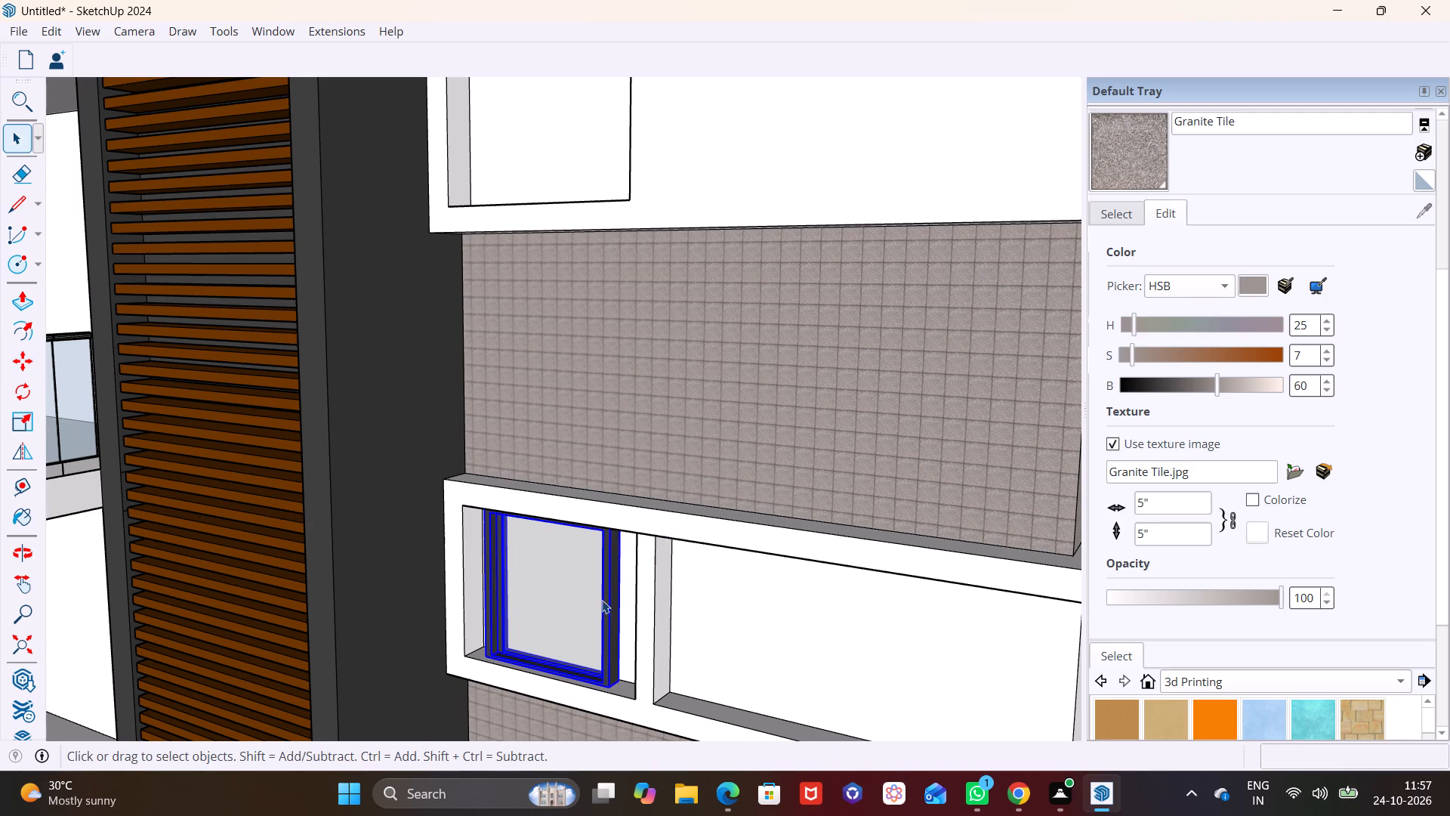
pyautogui.click(612, 600)
pyautogui.click(22, 421)
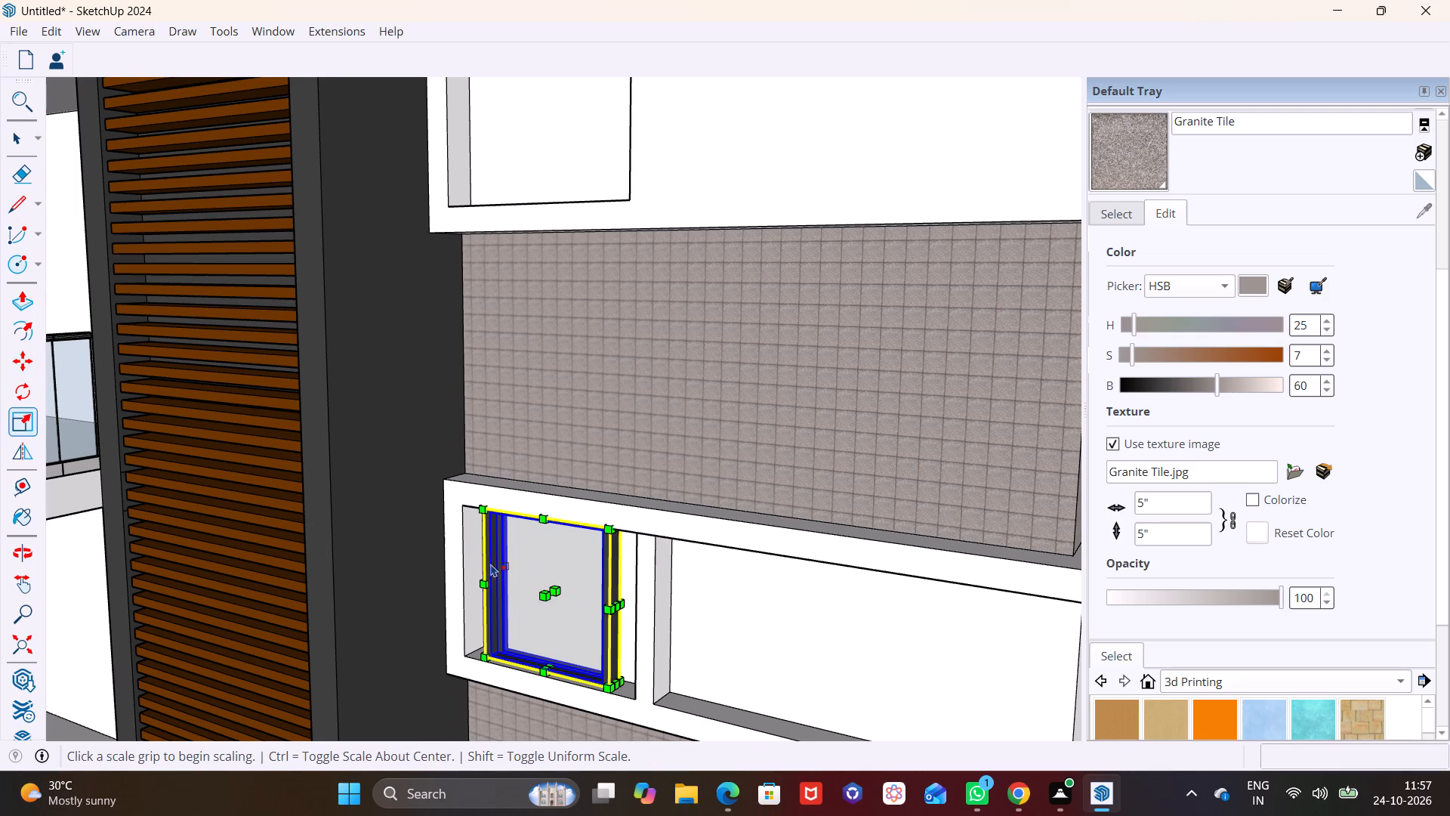
pyautogui.scroll(2, 557, 581)
pyautogui.click(633, 618)
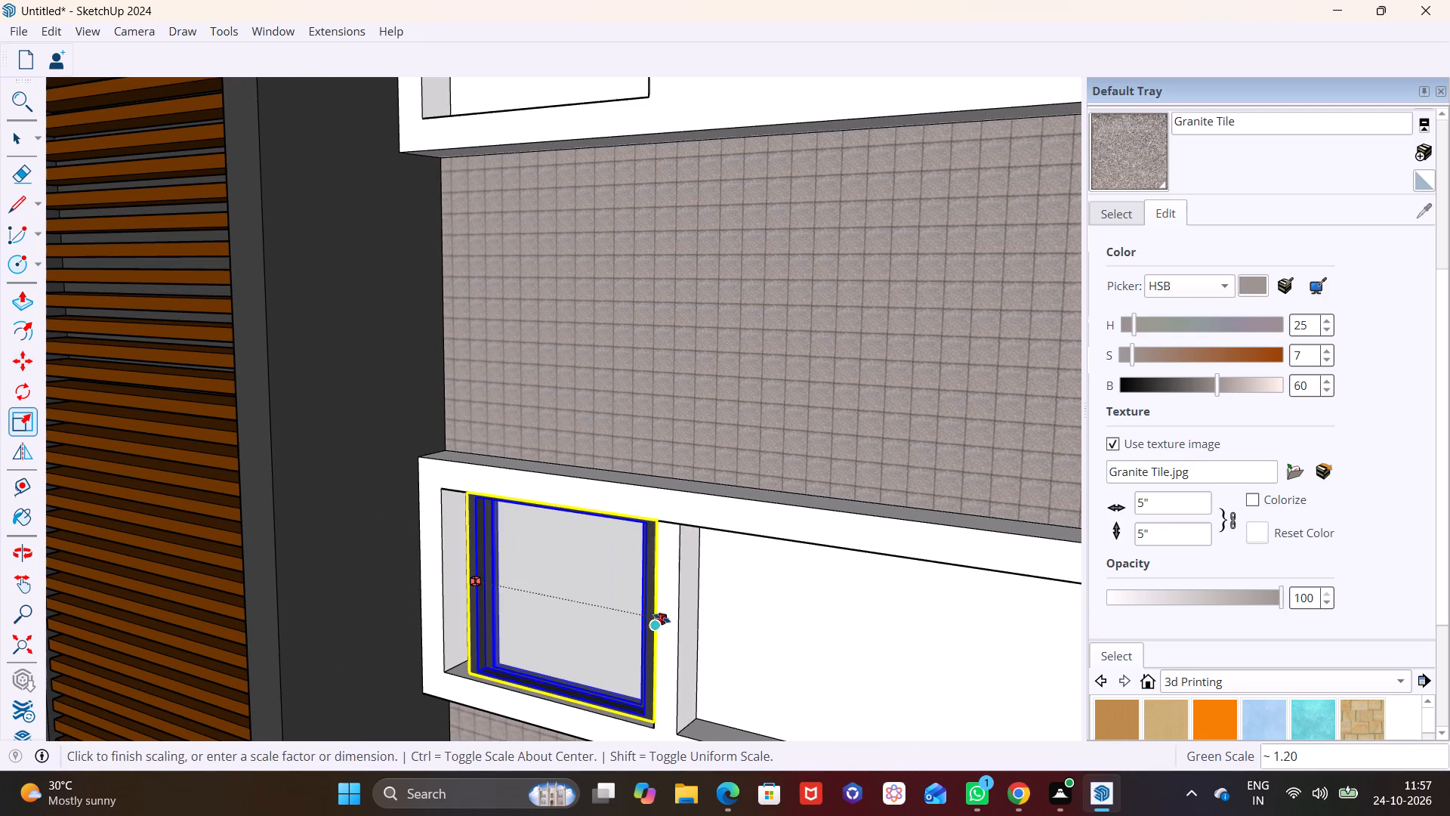
pyautogui.click(663, 618)
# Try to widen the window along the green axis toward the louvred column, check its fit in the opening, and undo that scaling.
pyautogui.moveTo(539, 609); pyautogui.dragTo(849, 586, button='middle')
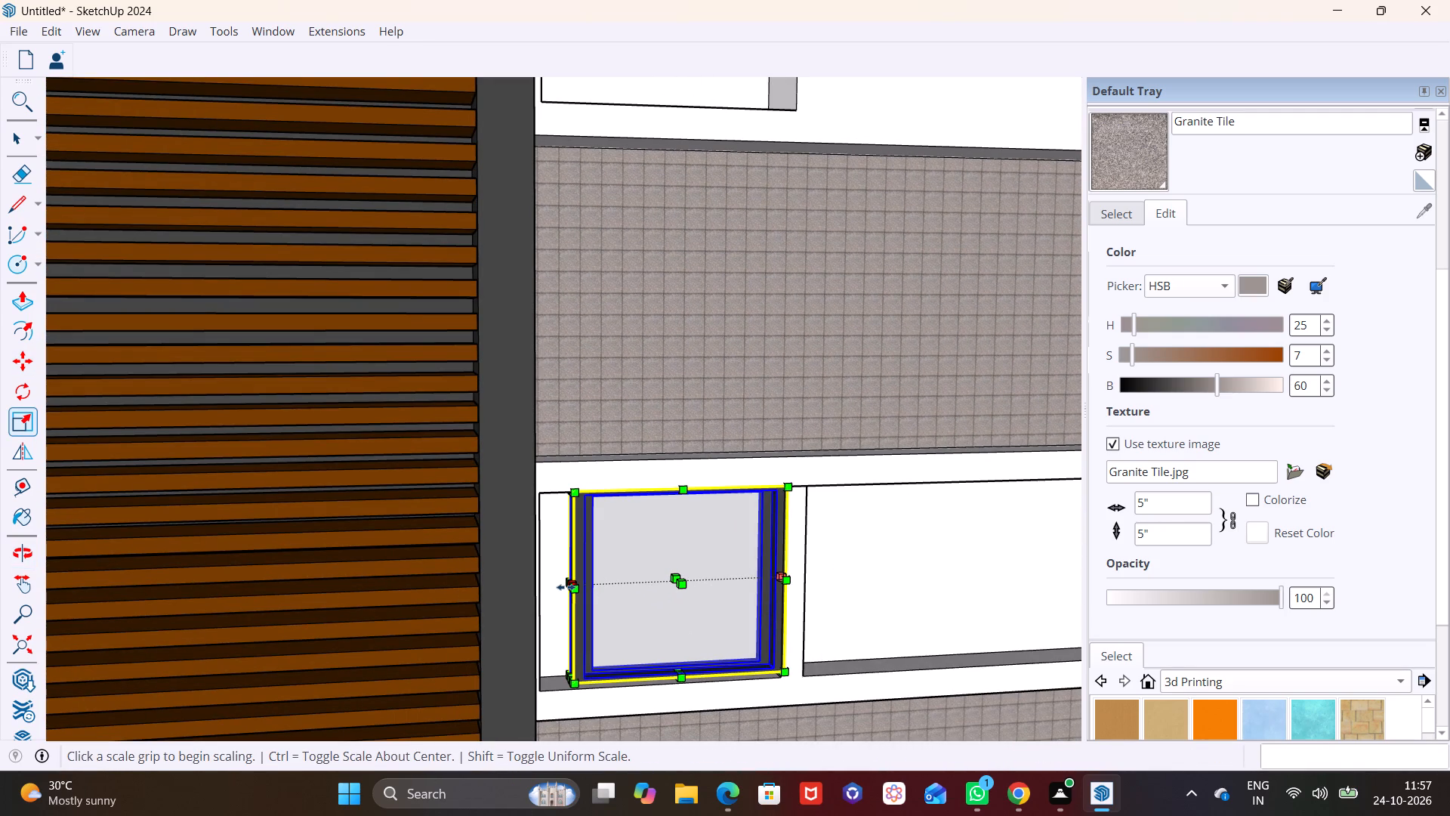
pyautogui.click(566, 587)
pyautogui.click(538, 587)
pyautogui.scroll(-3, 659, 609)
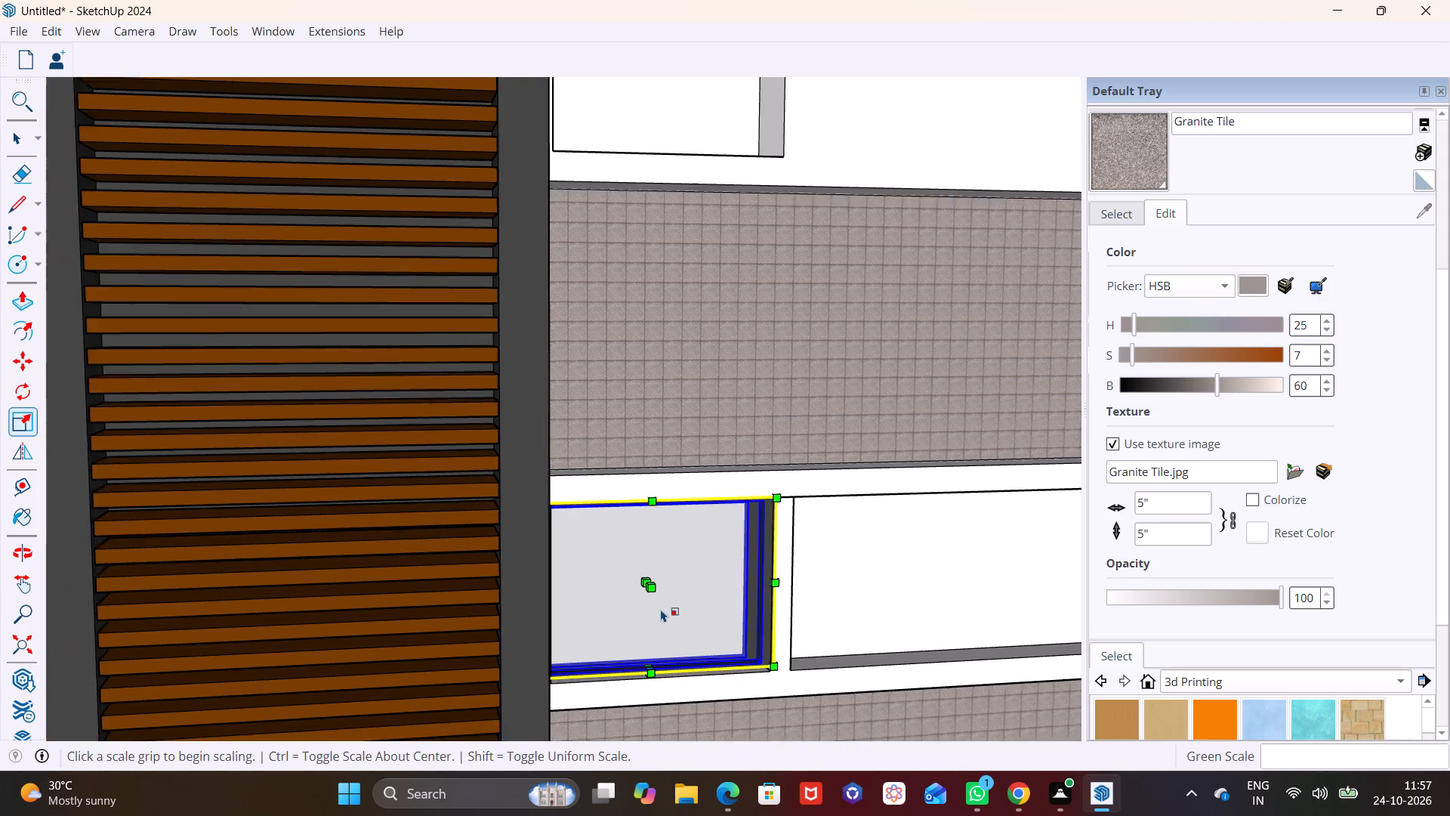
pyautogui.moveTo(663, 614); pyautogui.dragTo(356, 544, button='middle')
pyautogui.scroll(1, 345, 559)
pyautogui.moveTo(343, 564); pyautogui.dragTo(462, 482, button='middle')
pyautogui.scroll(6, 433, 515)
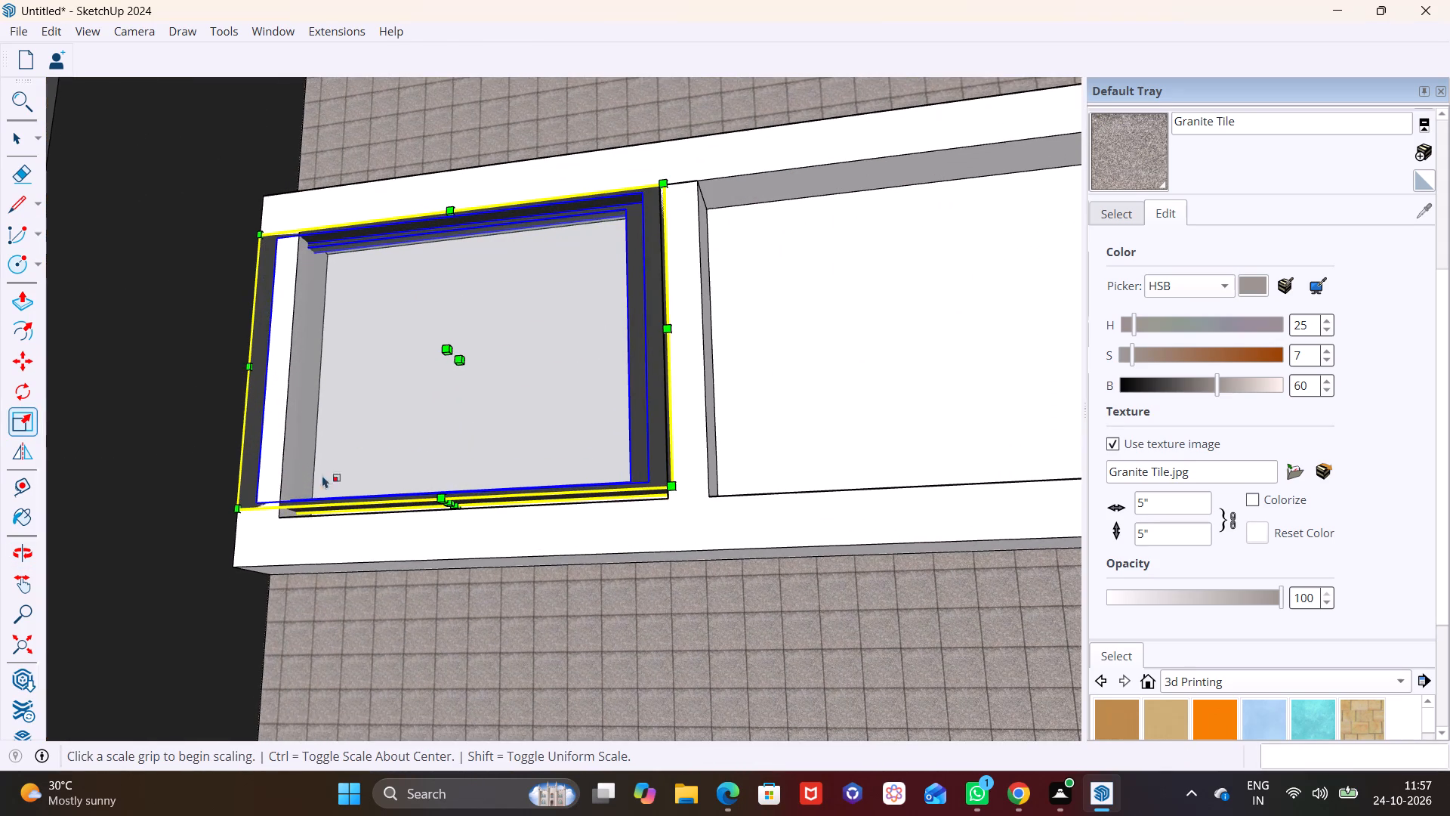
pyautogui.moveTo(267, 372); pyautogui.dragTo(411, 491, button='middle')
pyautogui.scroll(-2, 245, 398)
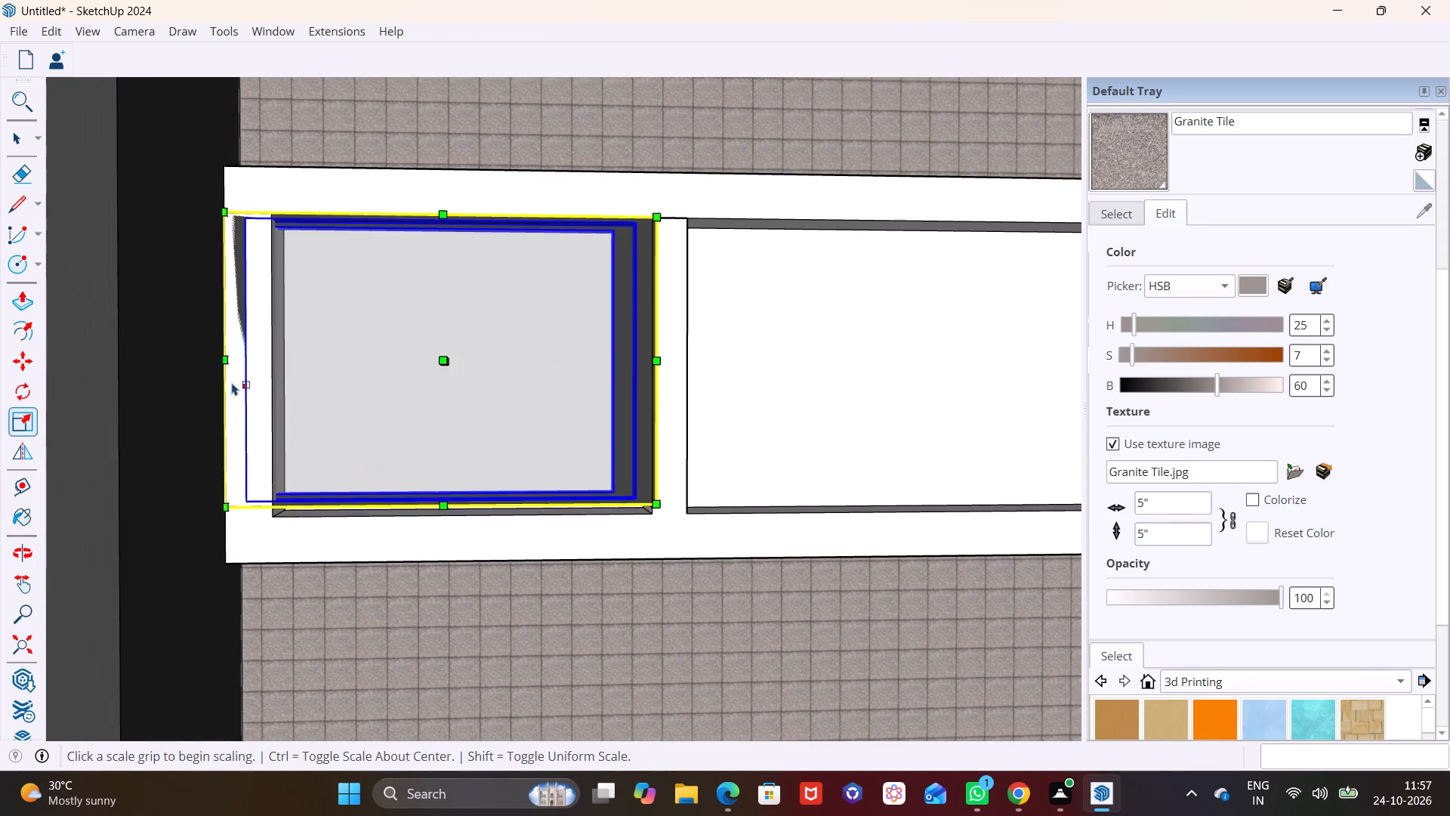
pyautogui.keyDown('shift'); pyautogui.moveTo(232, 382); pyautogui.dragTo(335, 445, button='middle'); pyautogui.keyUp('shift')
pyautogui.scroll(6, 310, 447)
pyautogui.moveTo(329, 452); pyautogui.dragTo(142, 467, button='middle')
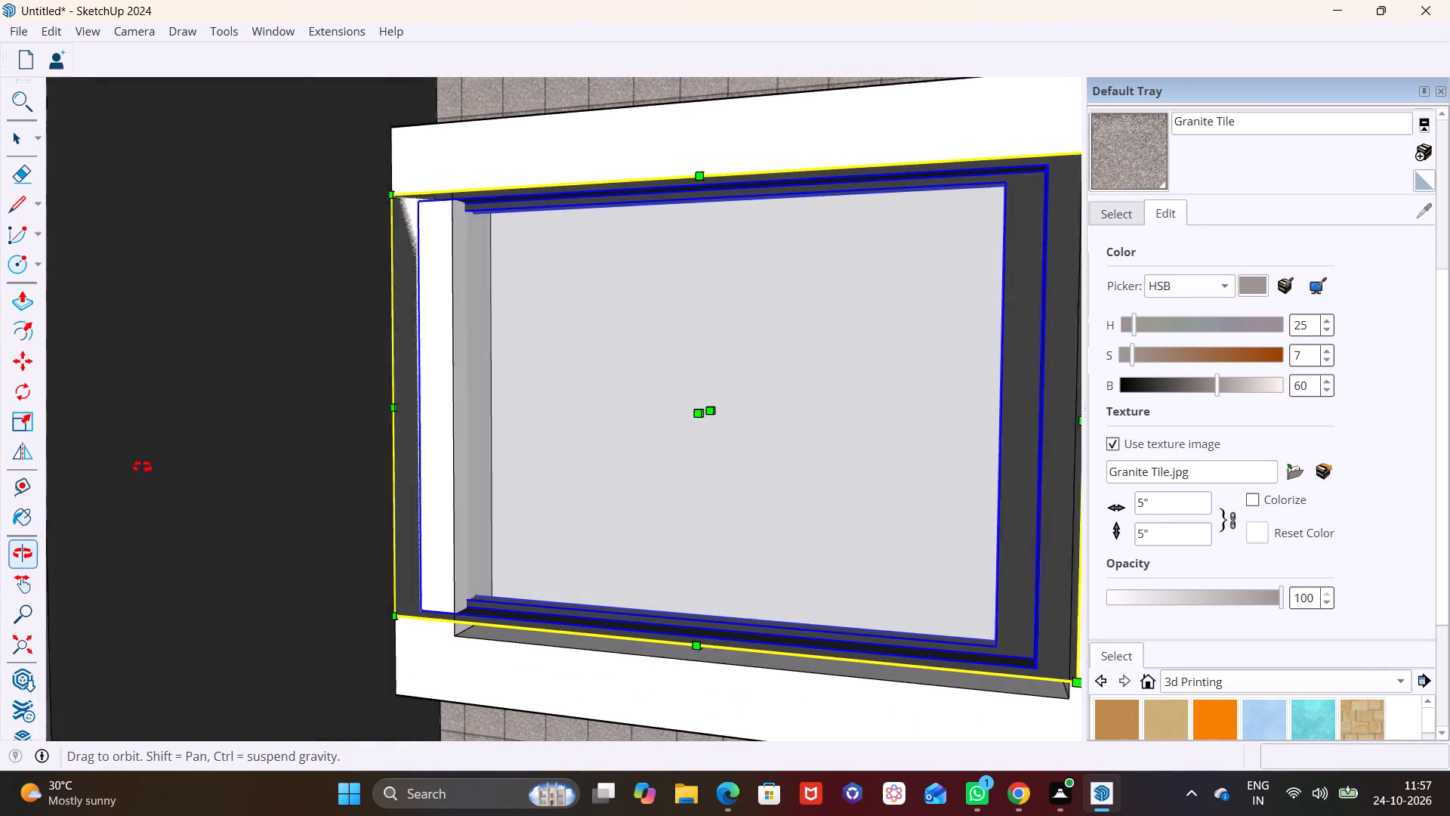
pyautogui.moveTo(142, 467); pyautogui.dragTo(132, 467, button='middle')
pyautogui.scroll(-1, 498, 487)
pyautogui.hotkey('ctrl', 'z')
# Widen the window along the green axis to the opening's edge on the louvred-column side.
pyautogui.moveTo(557, 447); pyautogui.dragTo(630, 477, button='middle')
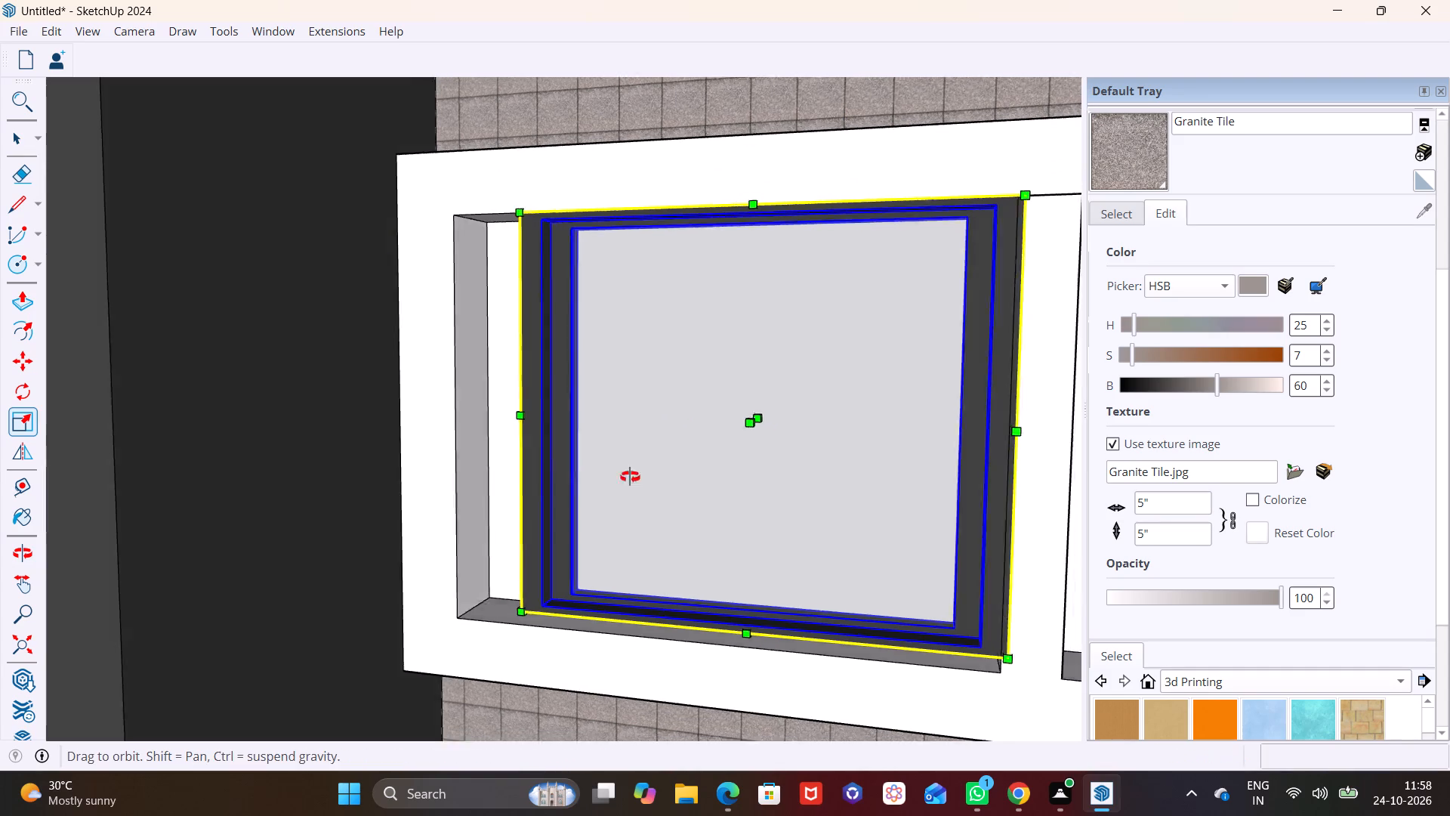
pyautogui.moveTo(630, 477); pyautogui.dragTo(826, 493, button='middle')
pyautogui.click(486, 408)
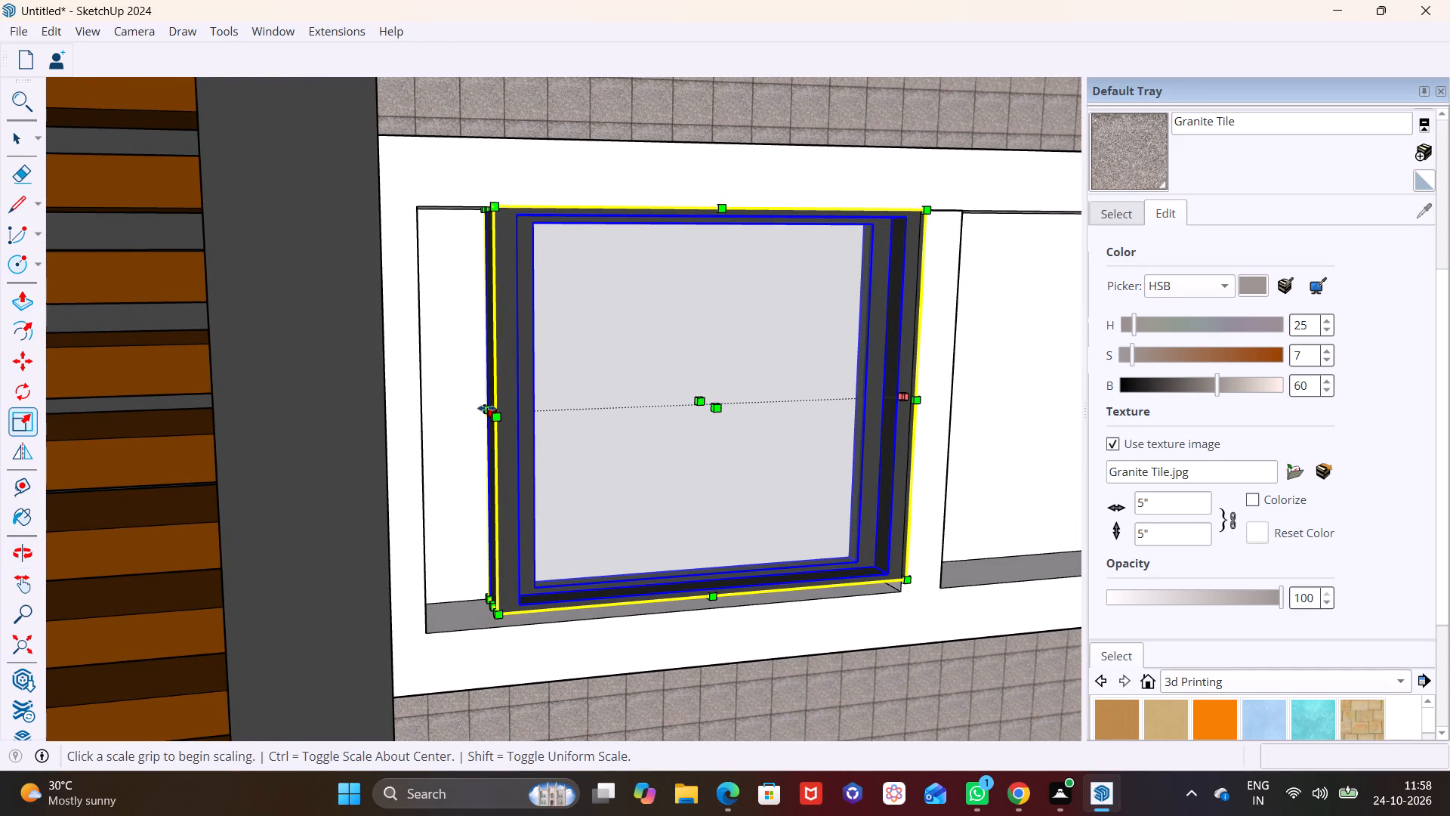
pyautogui.click(427, 408)
pyautogui.scroll(-2, 511, 456)
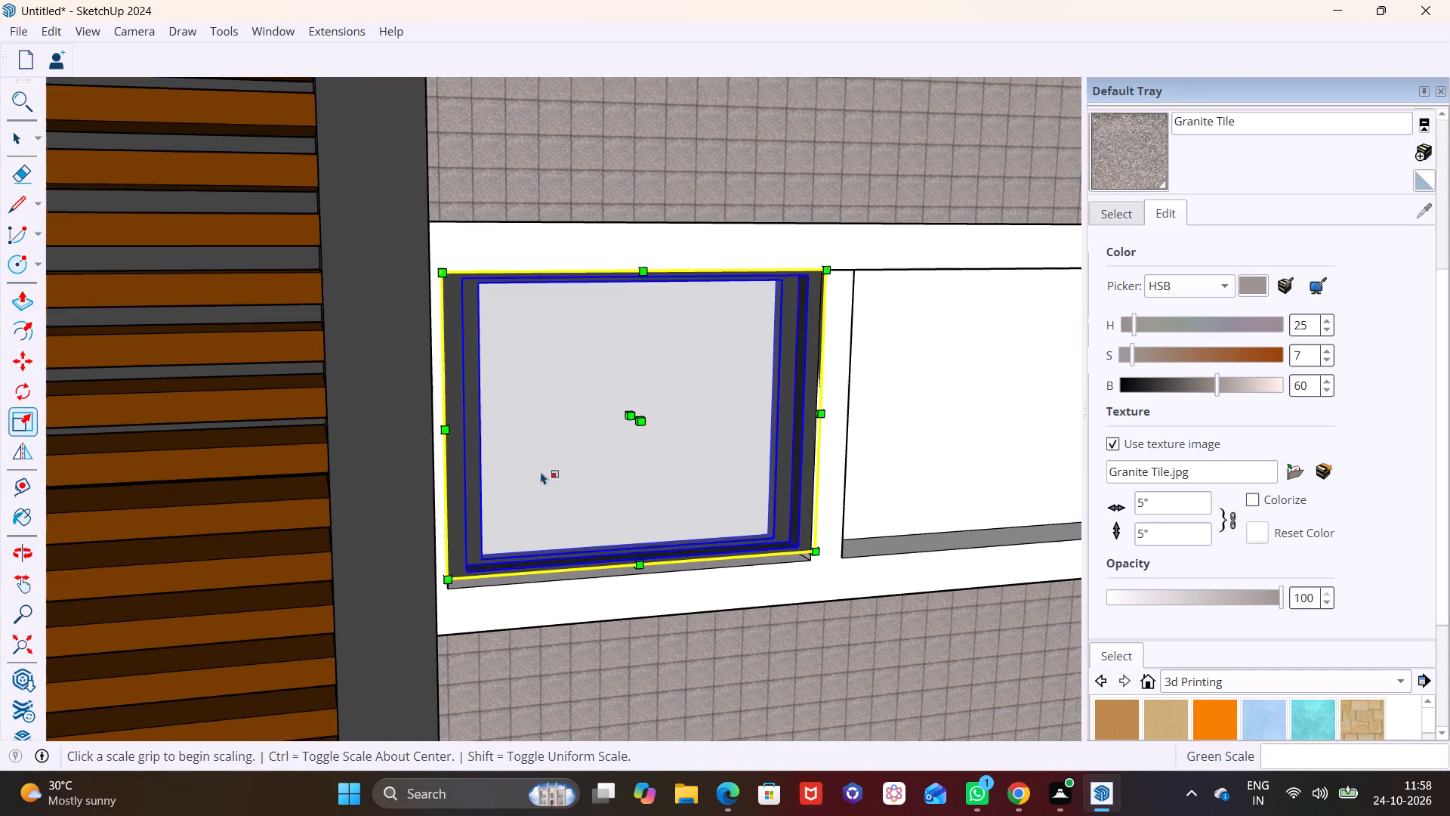
pyautogui.scroll(-1, 541, 471)
# Stretch the window downward along the blue axis until its frame reaches the bottom of the opening.
pyautogui.moveTo(628, 503); pyautogui.dragTo(518, 329, button='middle')
pyautogui.moveTo(654, 575); pyautogui.dragTo(627, 457, button='middle')
pyautogui.scroll(5, 659, 642)
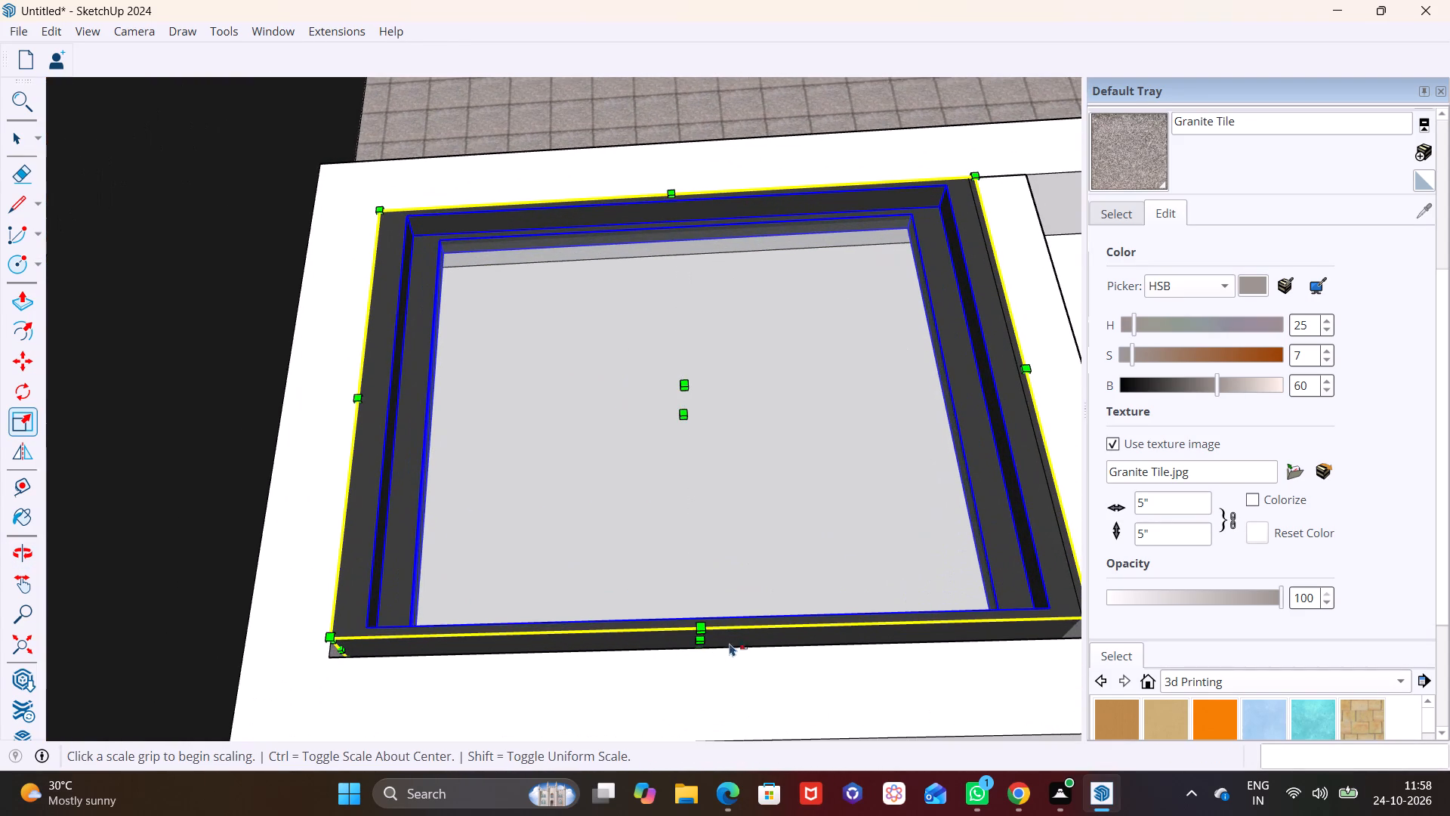
pyautogui.click(705, 641)
pyautogui.click(703, 653)
pyautogui.scroll(-7, 734, 548)
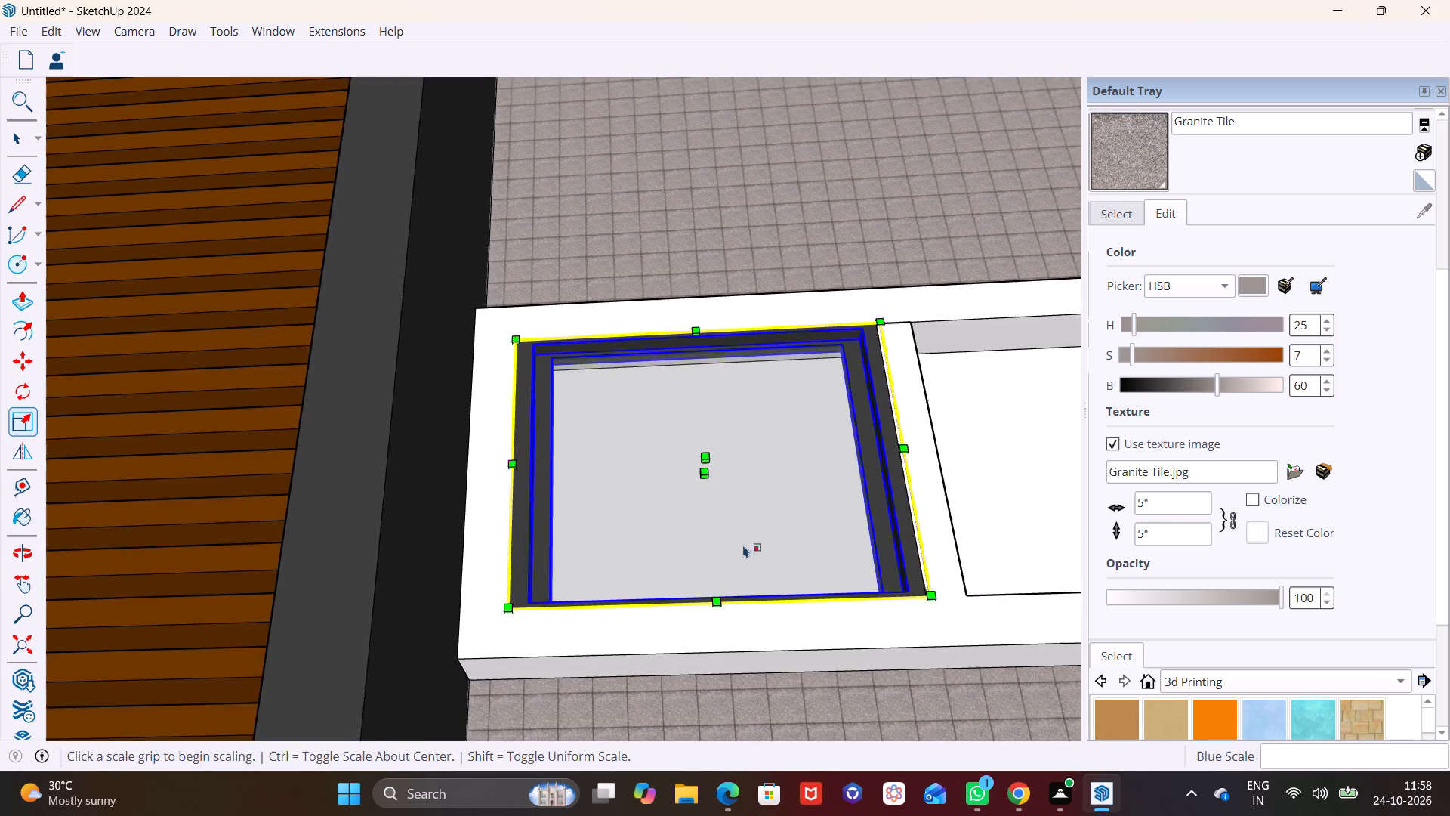
pyautogui.moveTo(749, 538); pyautogui.dragTo(669, 692, button='middle')
pyautogui.moveTo(759, 419); pyautogui.dragTo(708, 558, button='middle')
pyautogui.scroll(-1, 708, 559)
pyautogui.press('space')
pyautogui.click(562, 438)
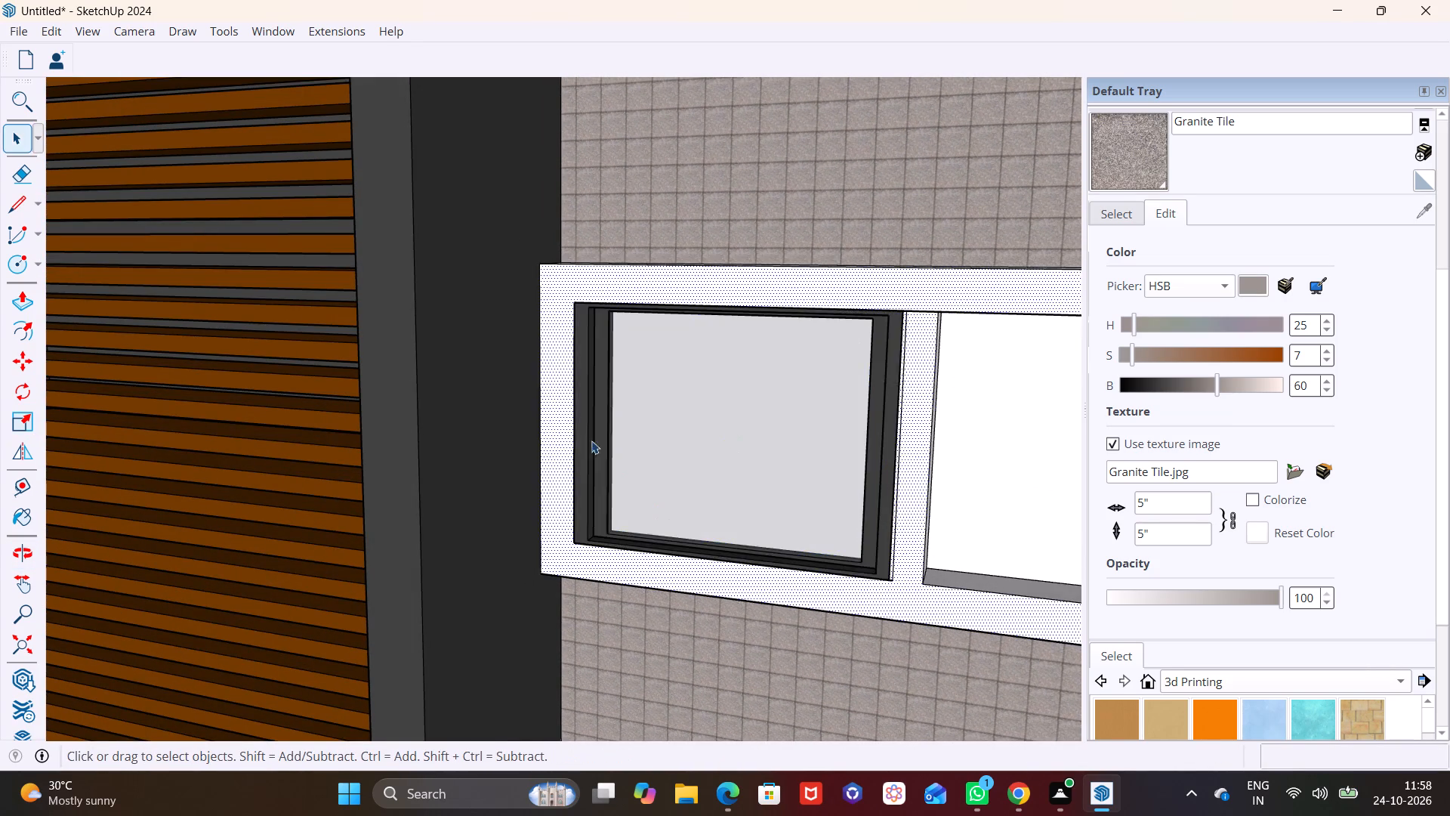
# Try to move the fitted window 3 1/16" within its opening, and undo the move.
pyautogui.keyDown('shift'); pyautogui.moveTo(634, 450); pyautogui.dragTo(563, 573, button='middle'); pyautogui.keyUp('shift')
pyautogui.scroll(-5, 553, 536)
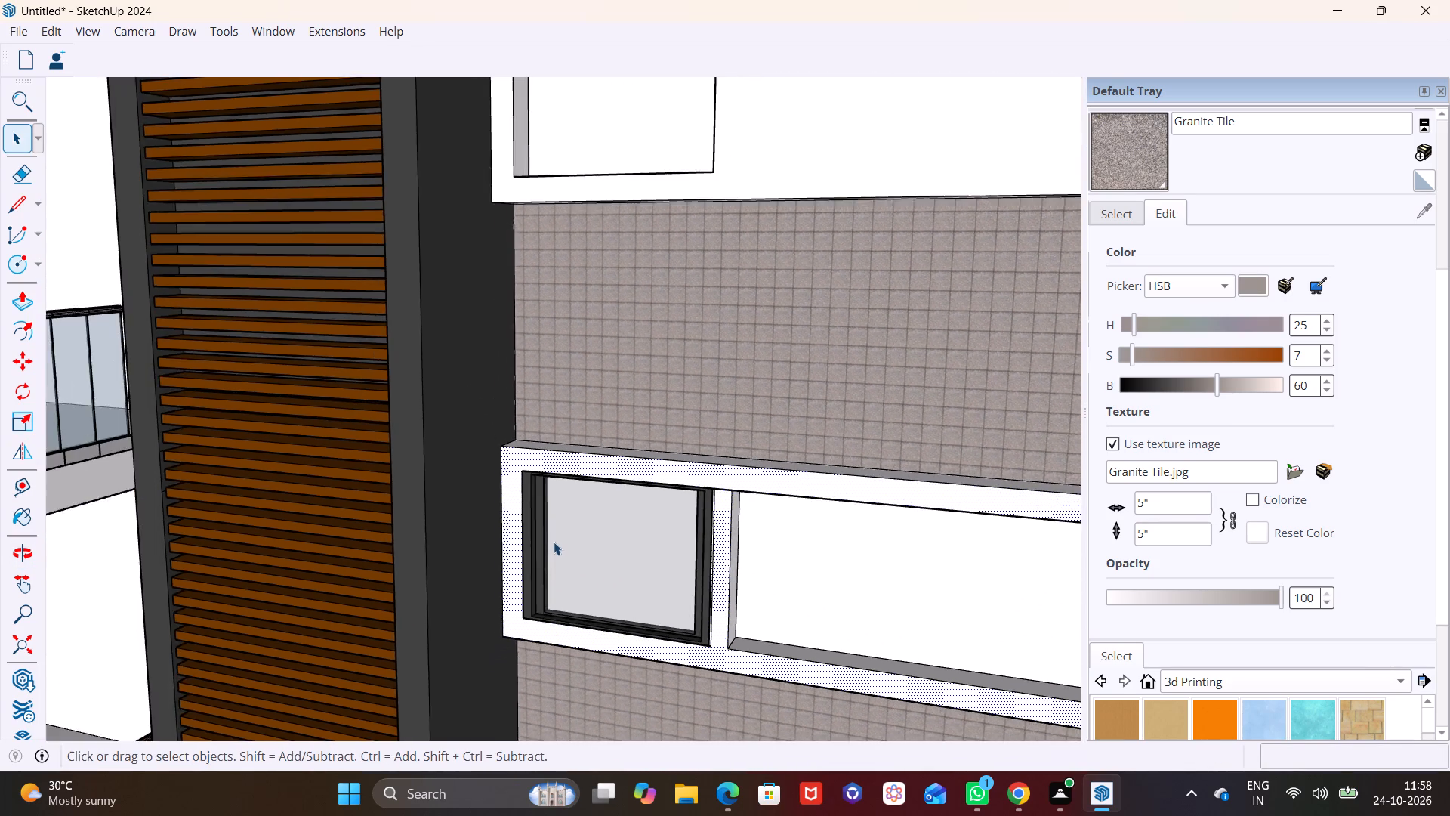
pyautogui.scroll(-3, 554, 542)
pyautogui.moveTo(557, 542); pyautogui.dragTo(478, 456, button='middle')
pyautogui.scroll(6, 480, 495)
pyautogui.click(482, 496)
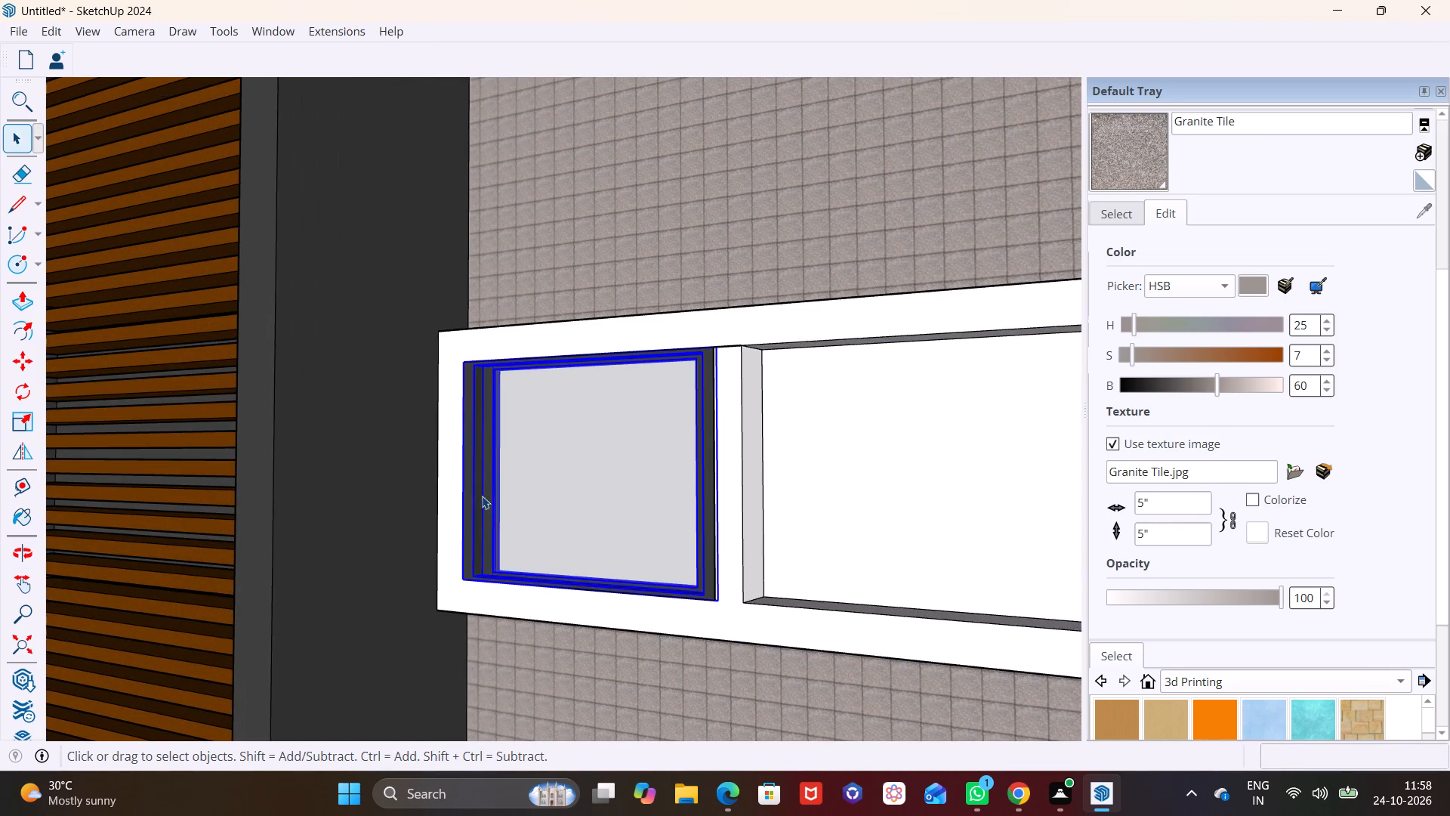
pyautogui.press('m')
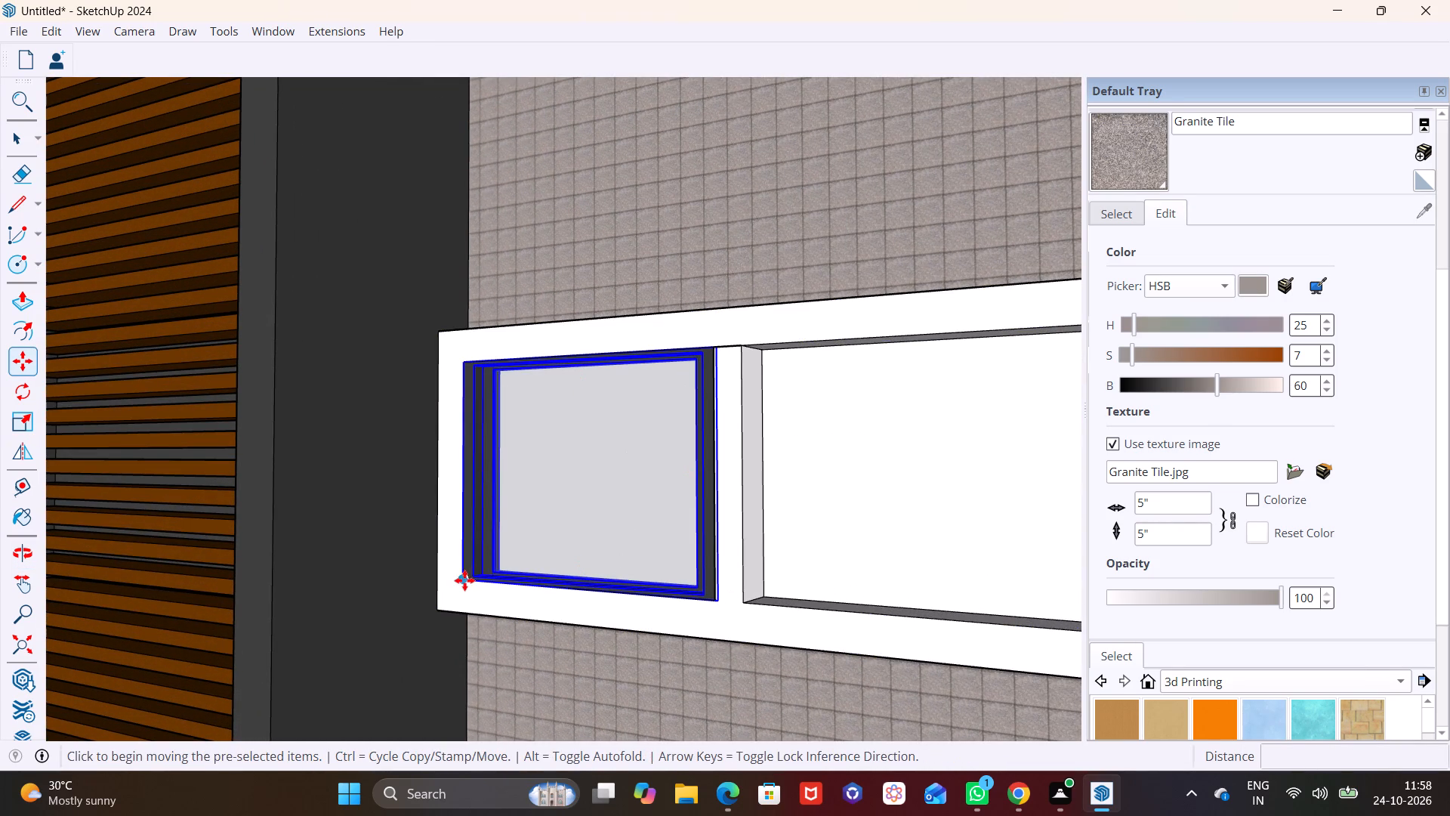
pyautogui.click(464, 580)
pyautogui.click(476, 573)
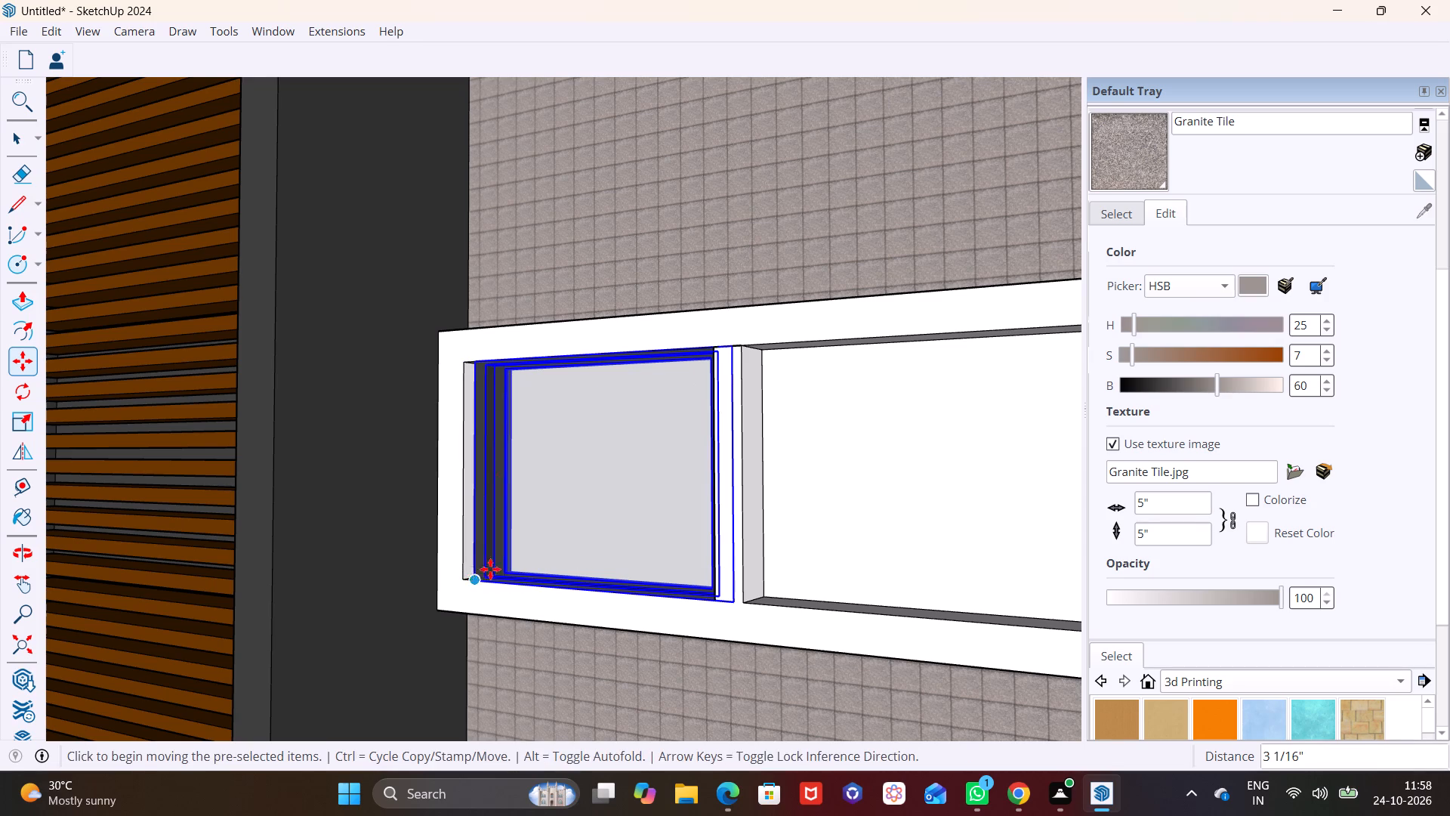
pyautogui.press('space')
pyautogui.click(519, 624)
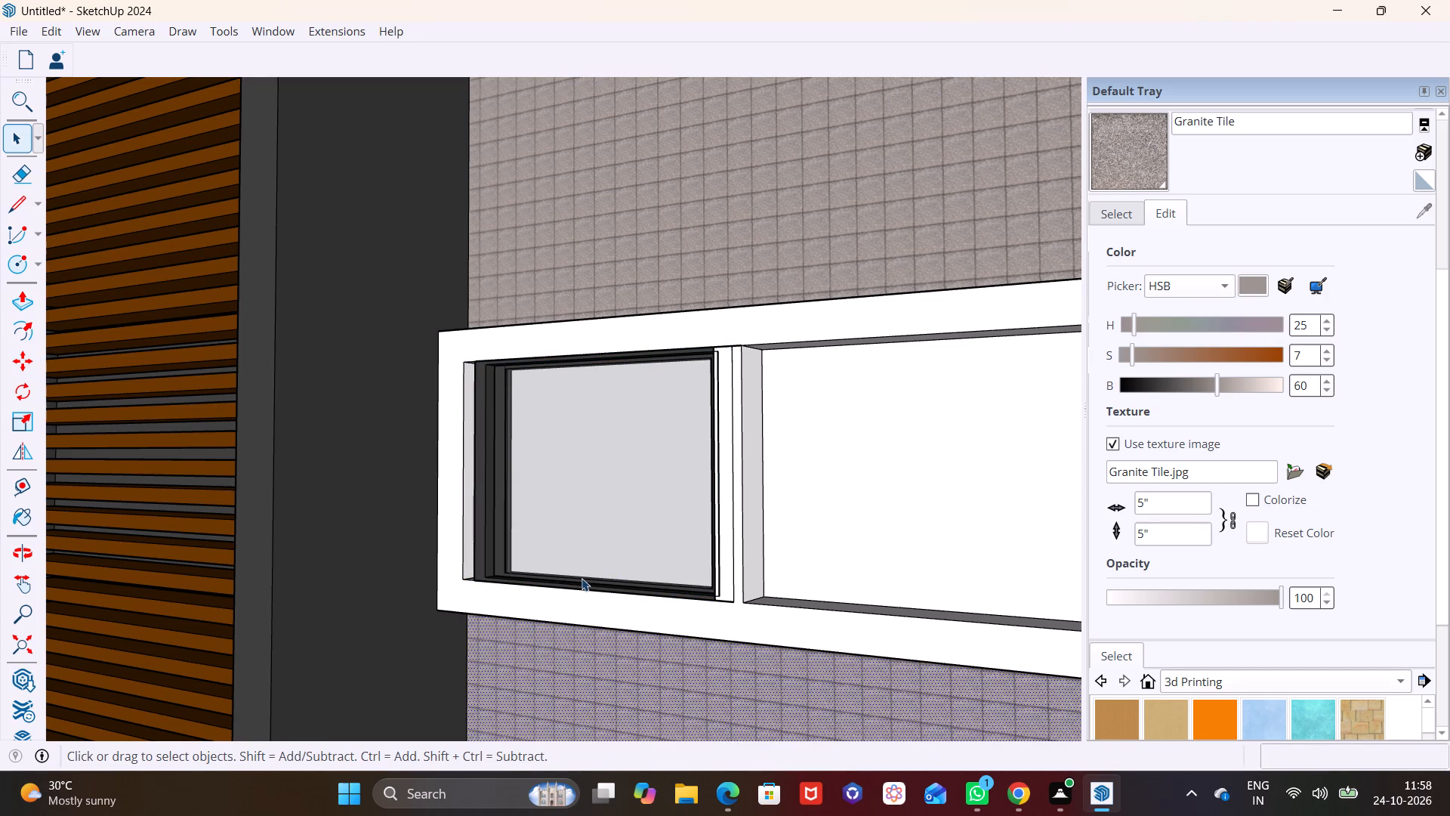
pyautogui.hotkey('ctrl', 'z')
# Scale the fitted window's depth along the red axis to about 0.37, thinning it from the outer face.
pyautogui.scroll(1, 649, 511)
pyautogui.moveTo(649, 511); pyautogui.dragTo(501, 521, button='middle')
pyautogui.scroll(4, 483, 422)
pyautogui.click(511, 415)
pyautogui.click(31, 417)
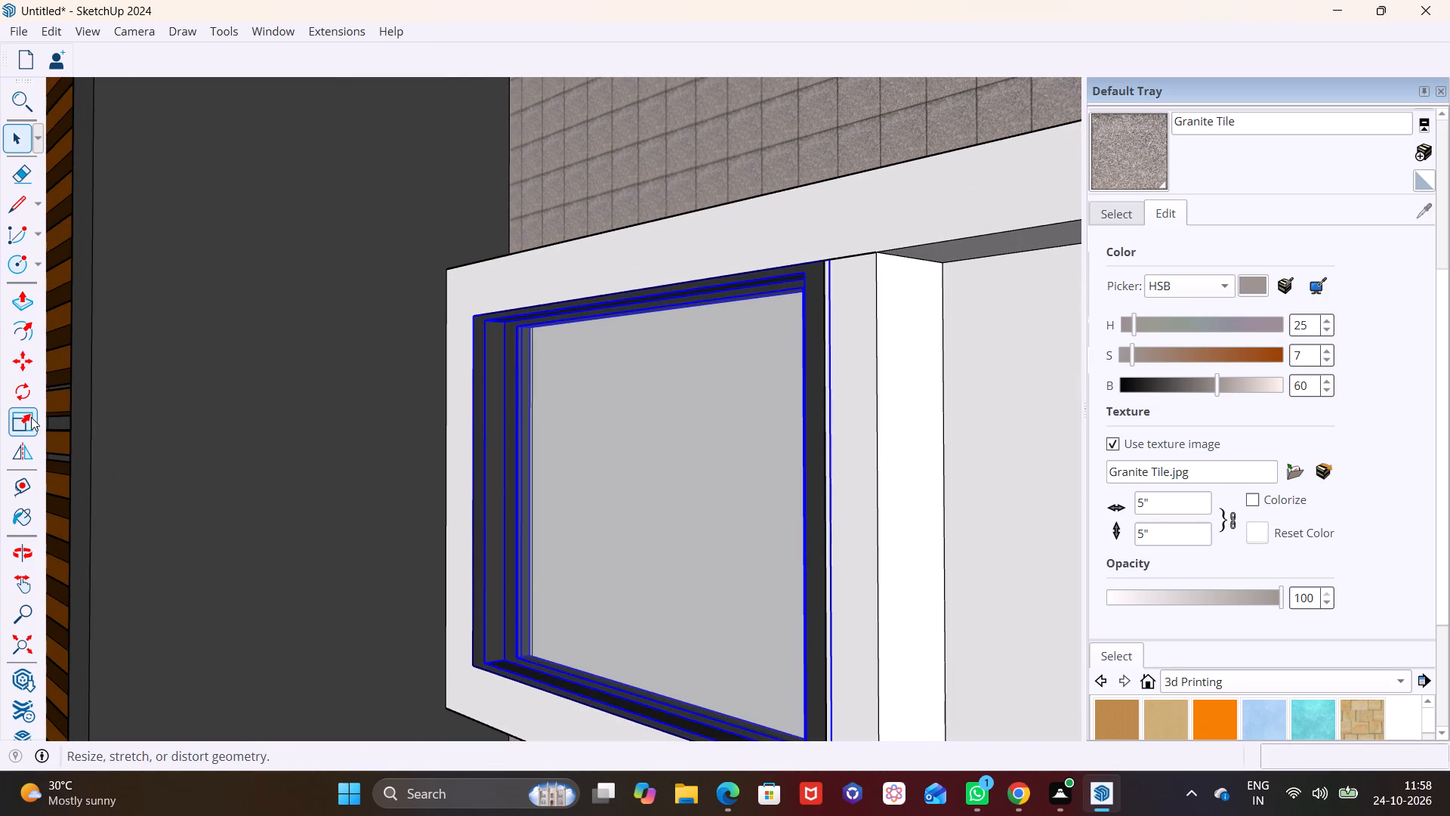
pyautogui.click(618, 505)
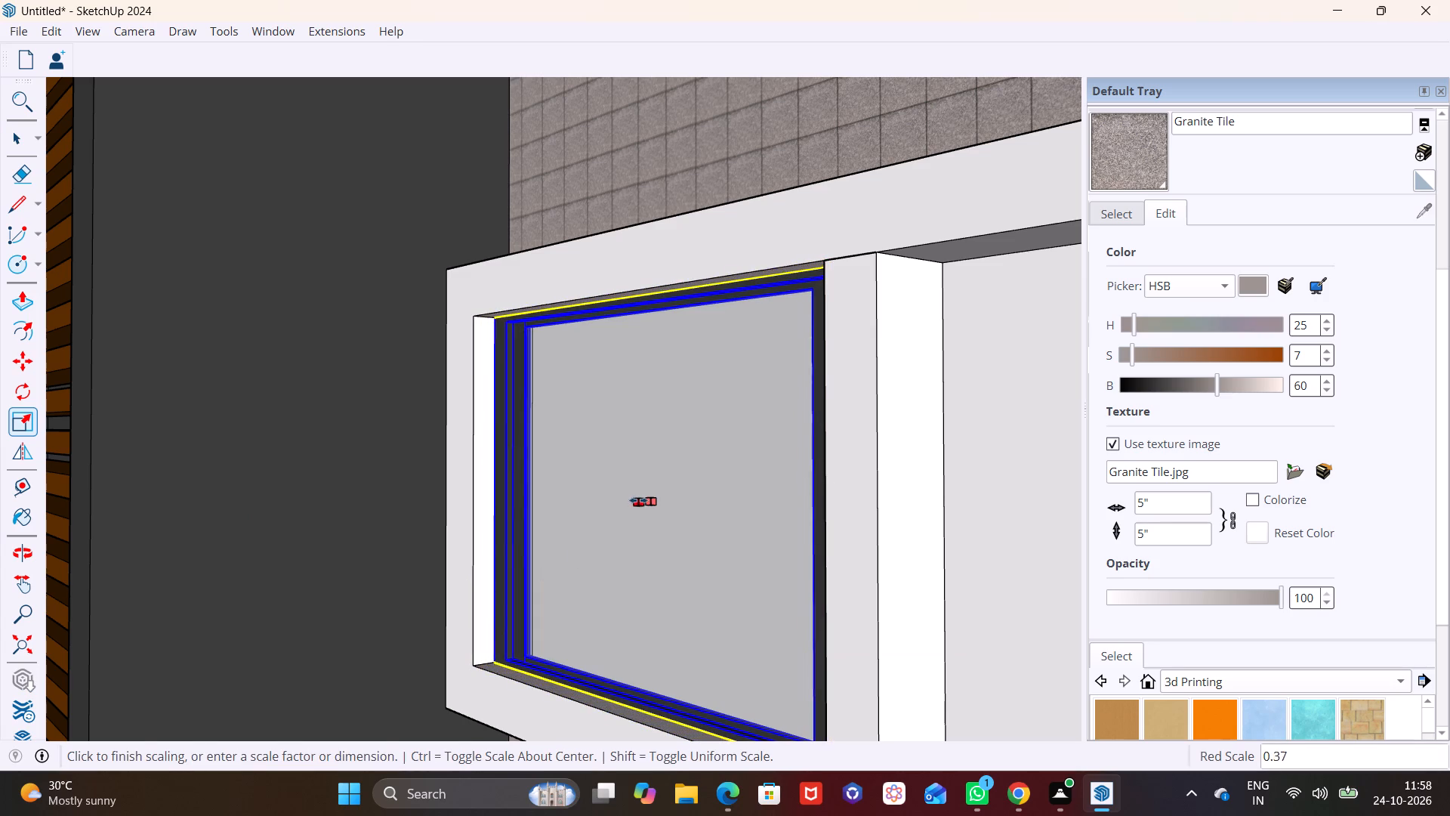
pyautogui.click(645, 500)
pyautogui.press('space')
pyautogui.click(393, 475)
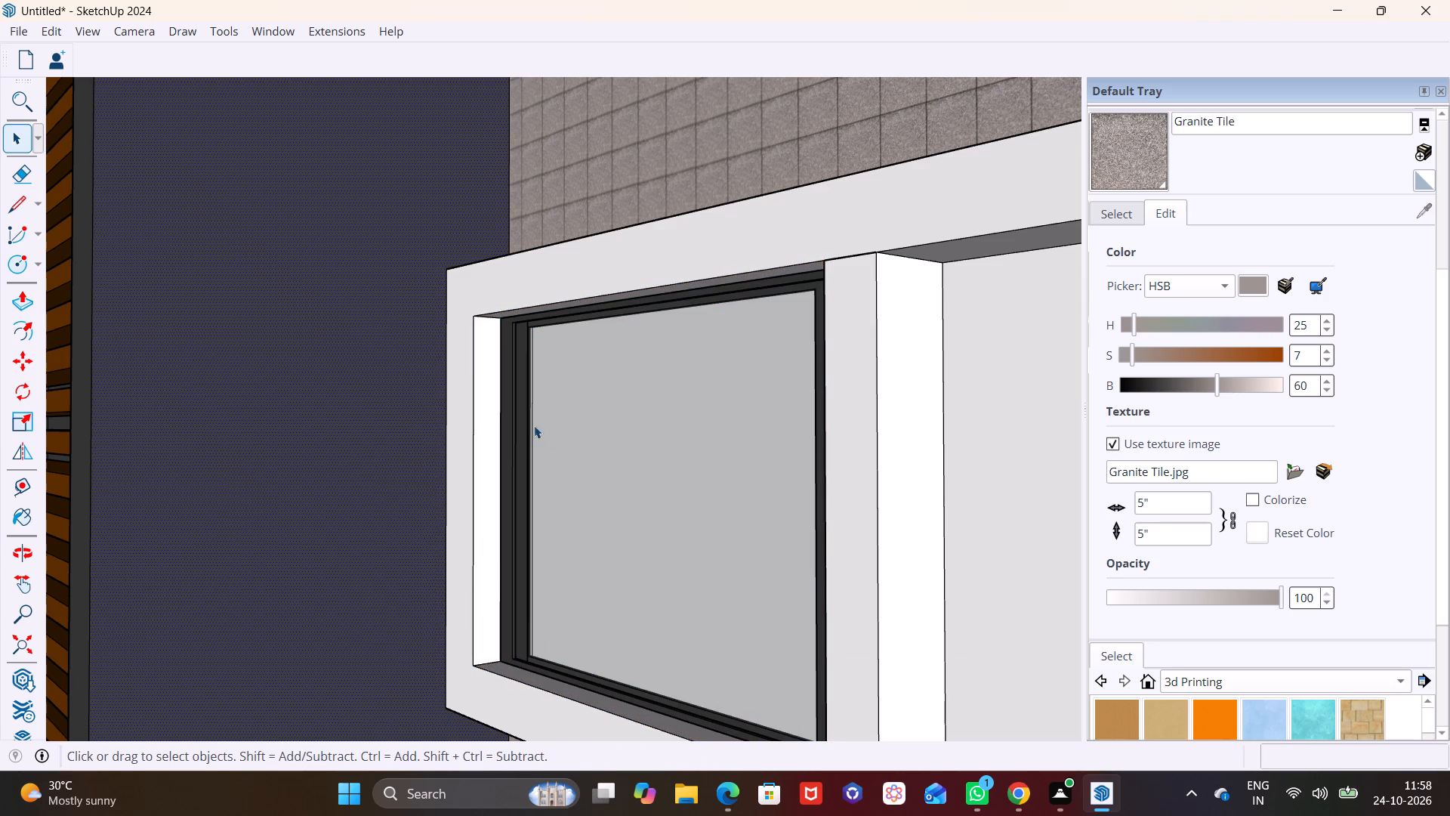
# Copy the thinned window about 11' up into the opening of the next white facade band.
pyautogui.click(523, 422)
pyautogui.press('m')
pyautogui.click(503, 324)
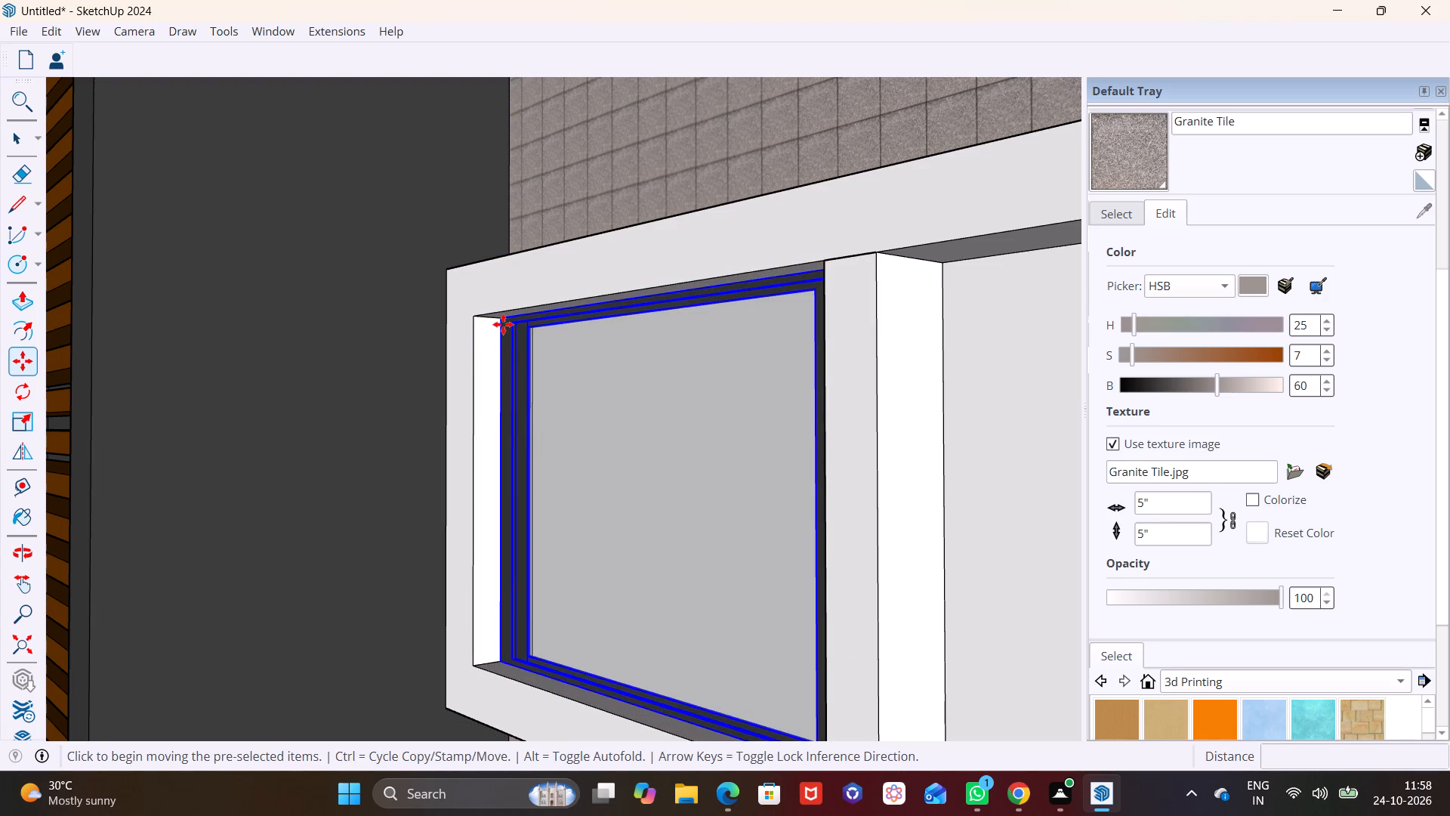
pyautogui.scroll(-6, 537, 220)
pyautogui.keyDown('shift'); pyautogui.moveTo(545, 172); pyautogui.dragTo(481, 666, button='middle'); pyautogui.keyUp('shift')
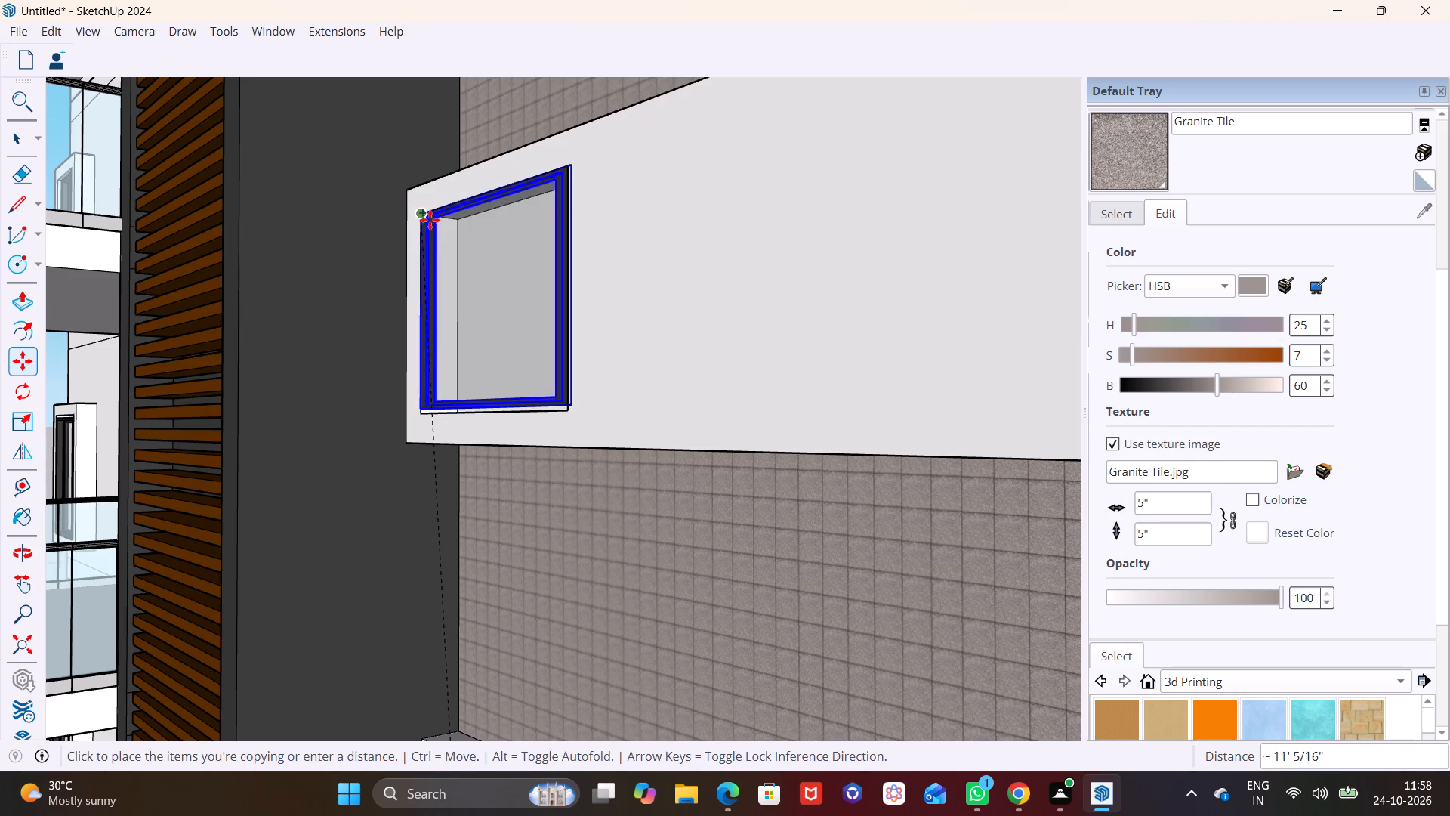
pyautogui.scroll(2, 434, 227)
pyautogui.moveTo(468, 290); pyautogui.dragTo(501, 376, button='middle')
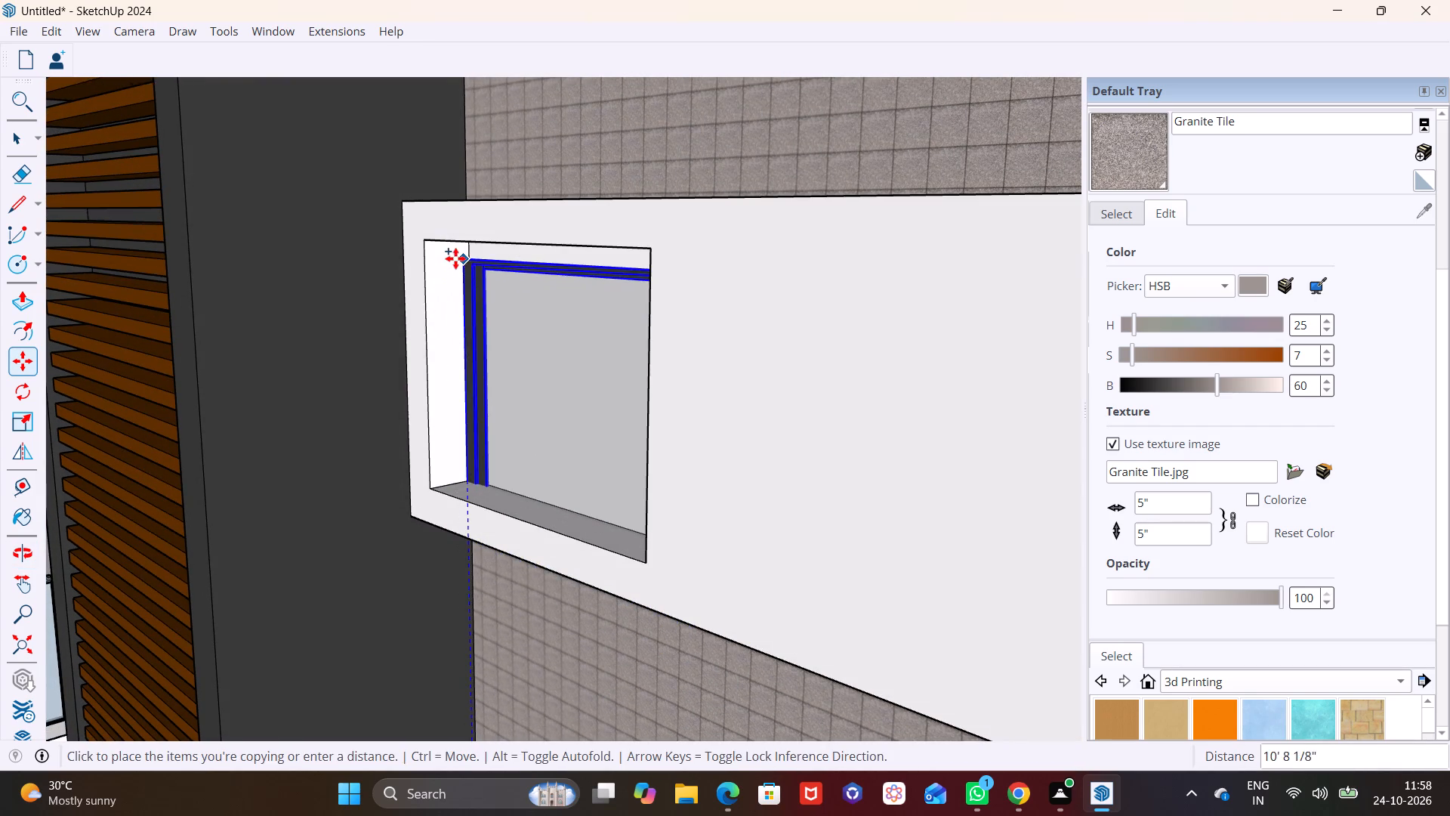
pyautogui.moveTo(455, 258); pyautogui.dragTo(473, 215, button='middle')
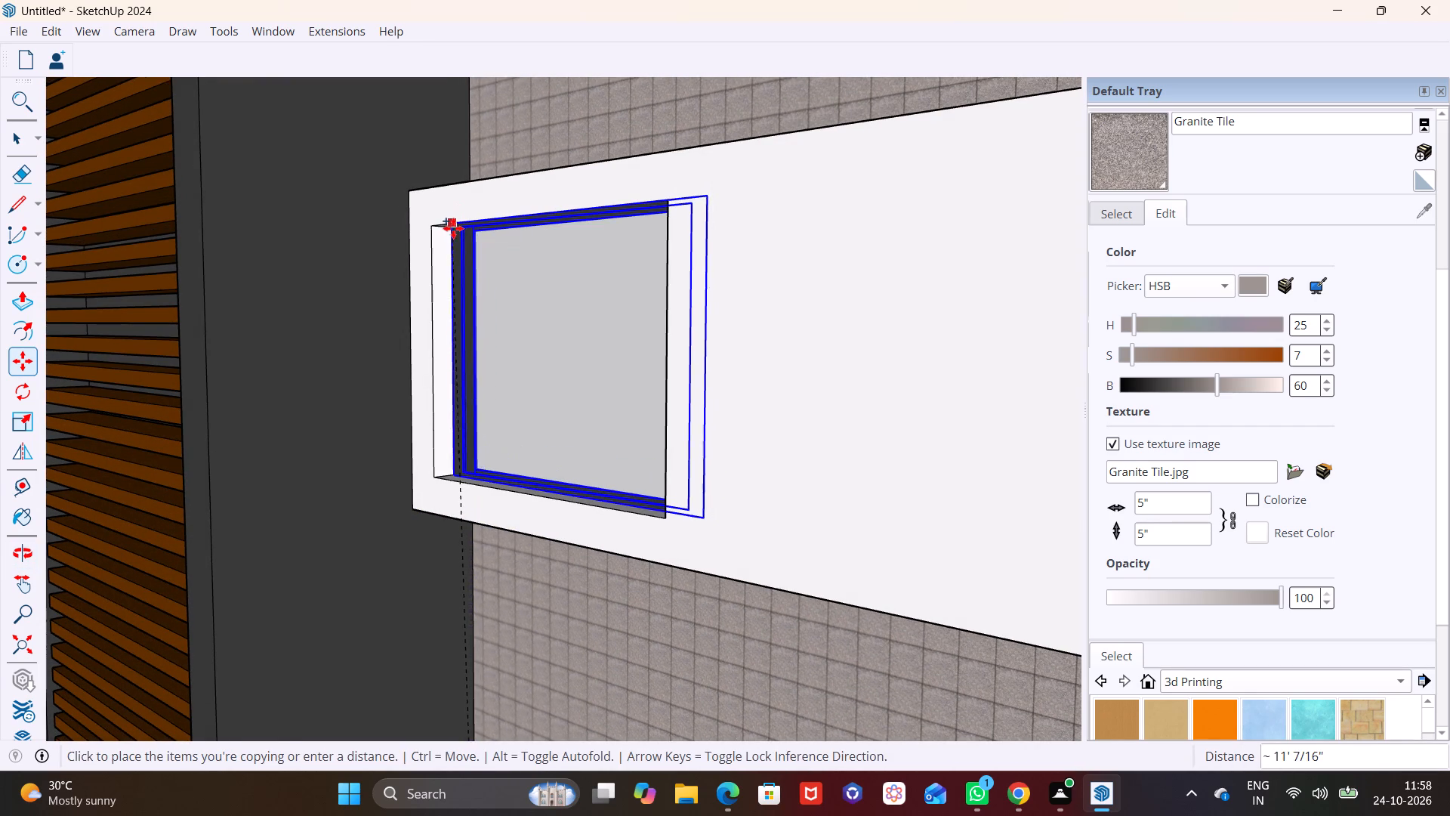
pyautogui.click(446, 228)
# Move the copied window by its upper corner closer to the opening's upper corner on the louvred-column side.
pyautogui.moveTo(547, 320); pyautogui.dragTo(819, 376, button='middle')
pyautogui.scroll(5, 489, 351)
pyautogui.moveTo(600, 359); pyautogui.dragTo(631, 283, button='middle')
pyautogui.moveTo(606, 382); pyautogui.dragTo(646, 643, button='middle')
pyautogui.moveTo(606, 636); pyautogui.dragTo(483, 587, button='middle')
pyautogui.scroll(5, 849, 406)
pyautogui.moveTo(612, 428); pyautogui.dragTo(609, 439, button='middle')
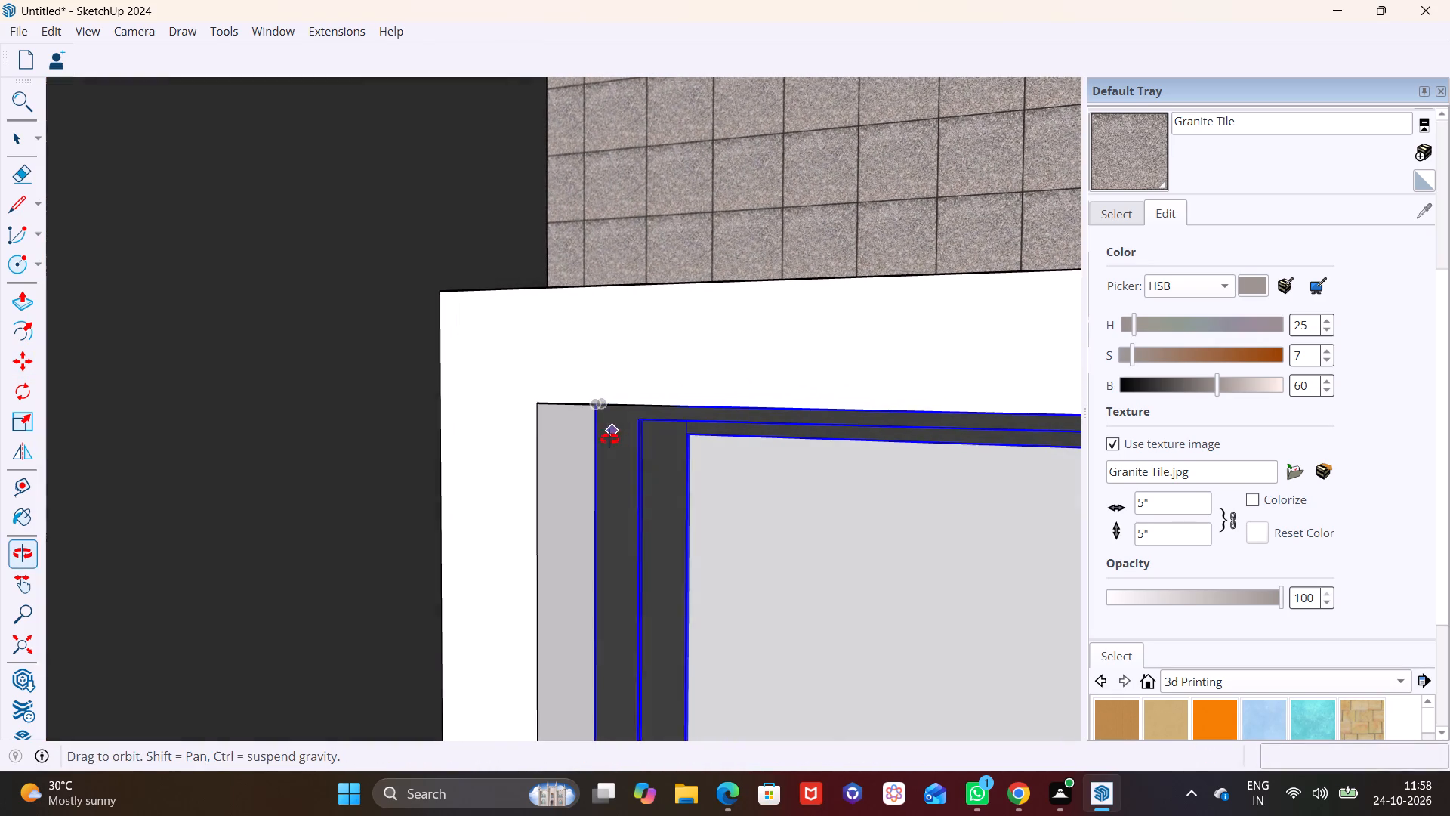
pyautogui.moveTo(609, 439); pyautogui.dragTo(609, 439, button='middle')
pyautogui.click(595, 410)
pyautogui.click(557, 415)
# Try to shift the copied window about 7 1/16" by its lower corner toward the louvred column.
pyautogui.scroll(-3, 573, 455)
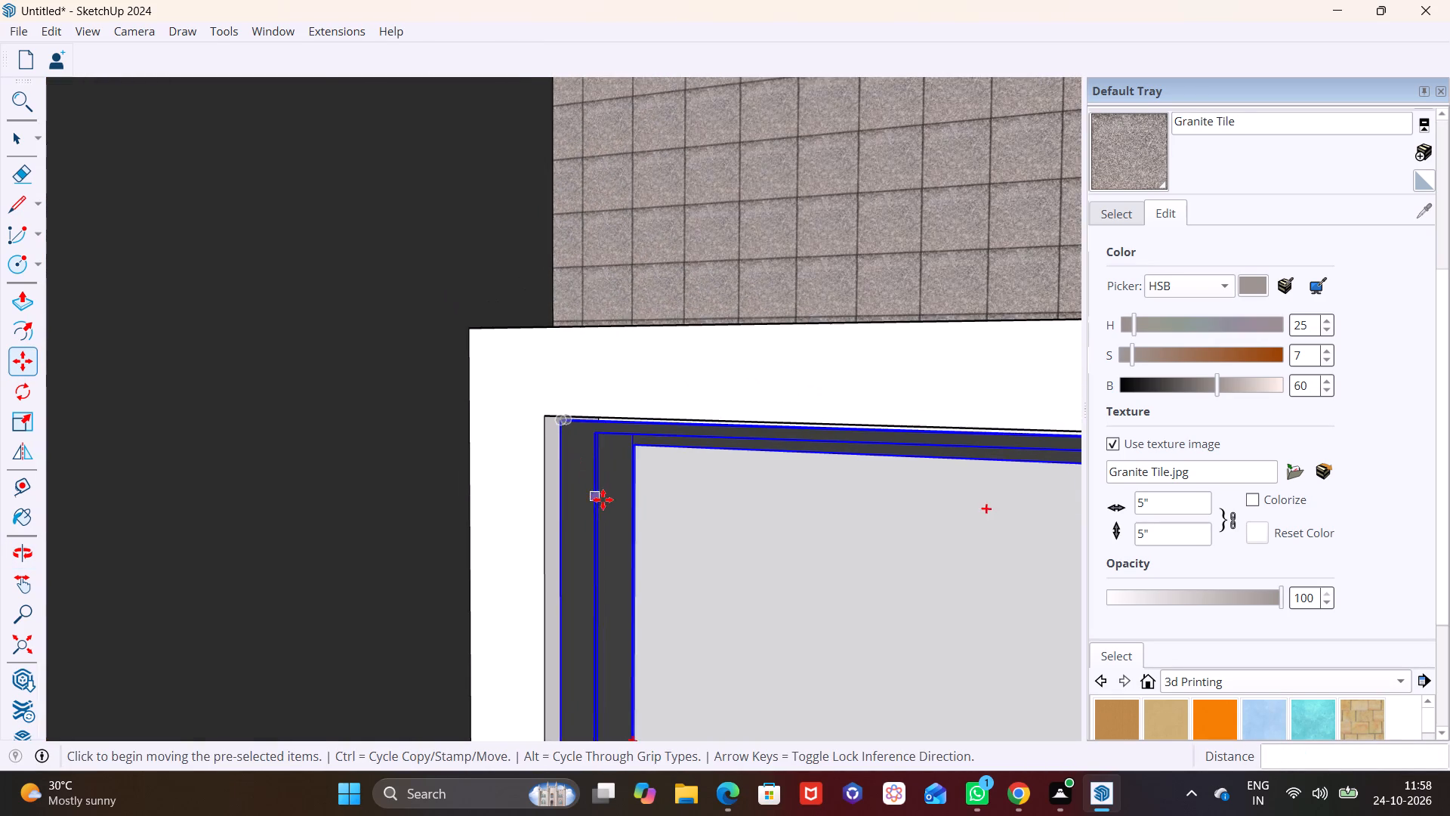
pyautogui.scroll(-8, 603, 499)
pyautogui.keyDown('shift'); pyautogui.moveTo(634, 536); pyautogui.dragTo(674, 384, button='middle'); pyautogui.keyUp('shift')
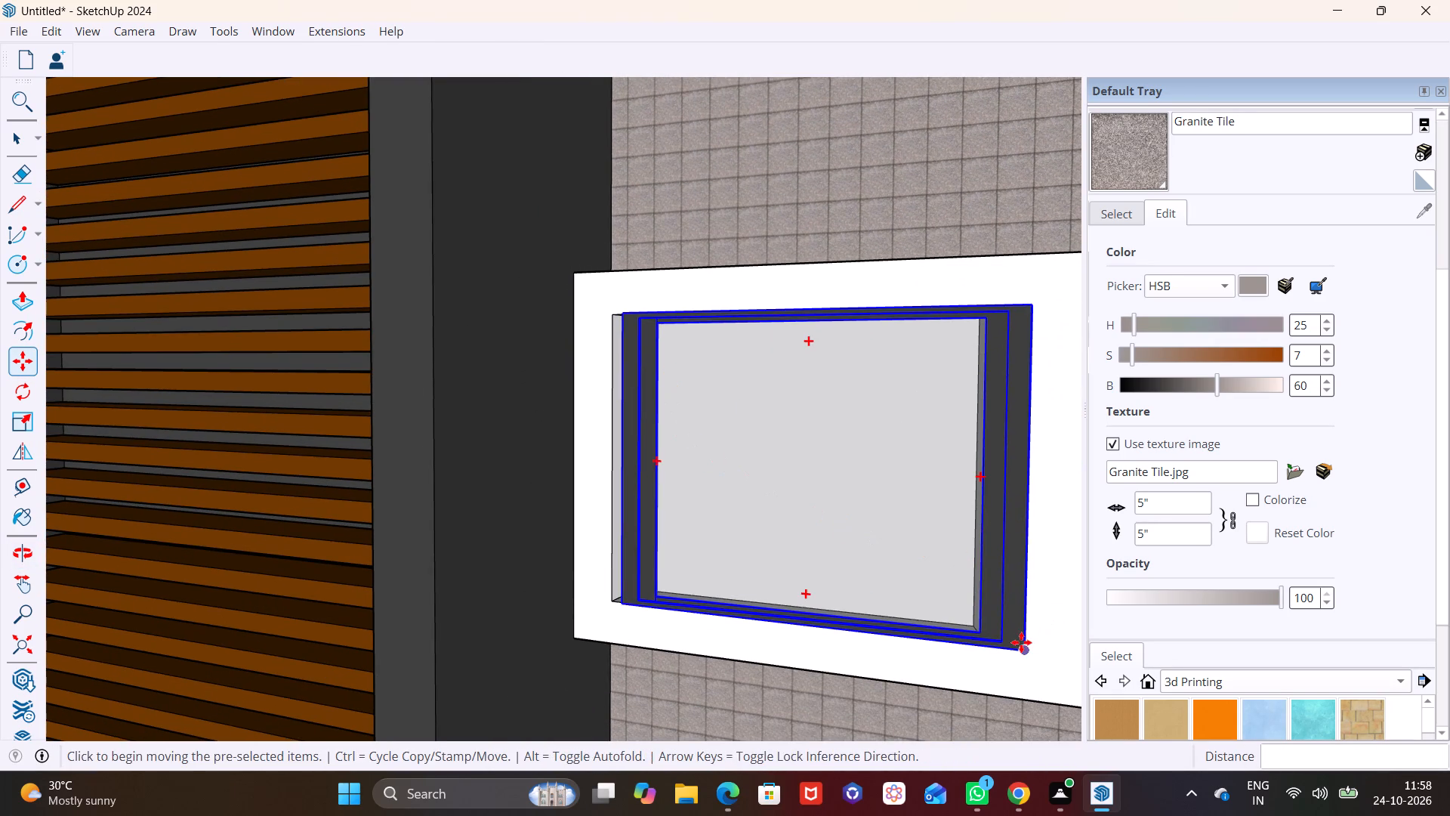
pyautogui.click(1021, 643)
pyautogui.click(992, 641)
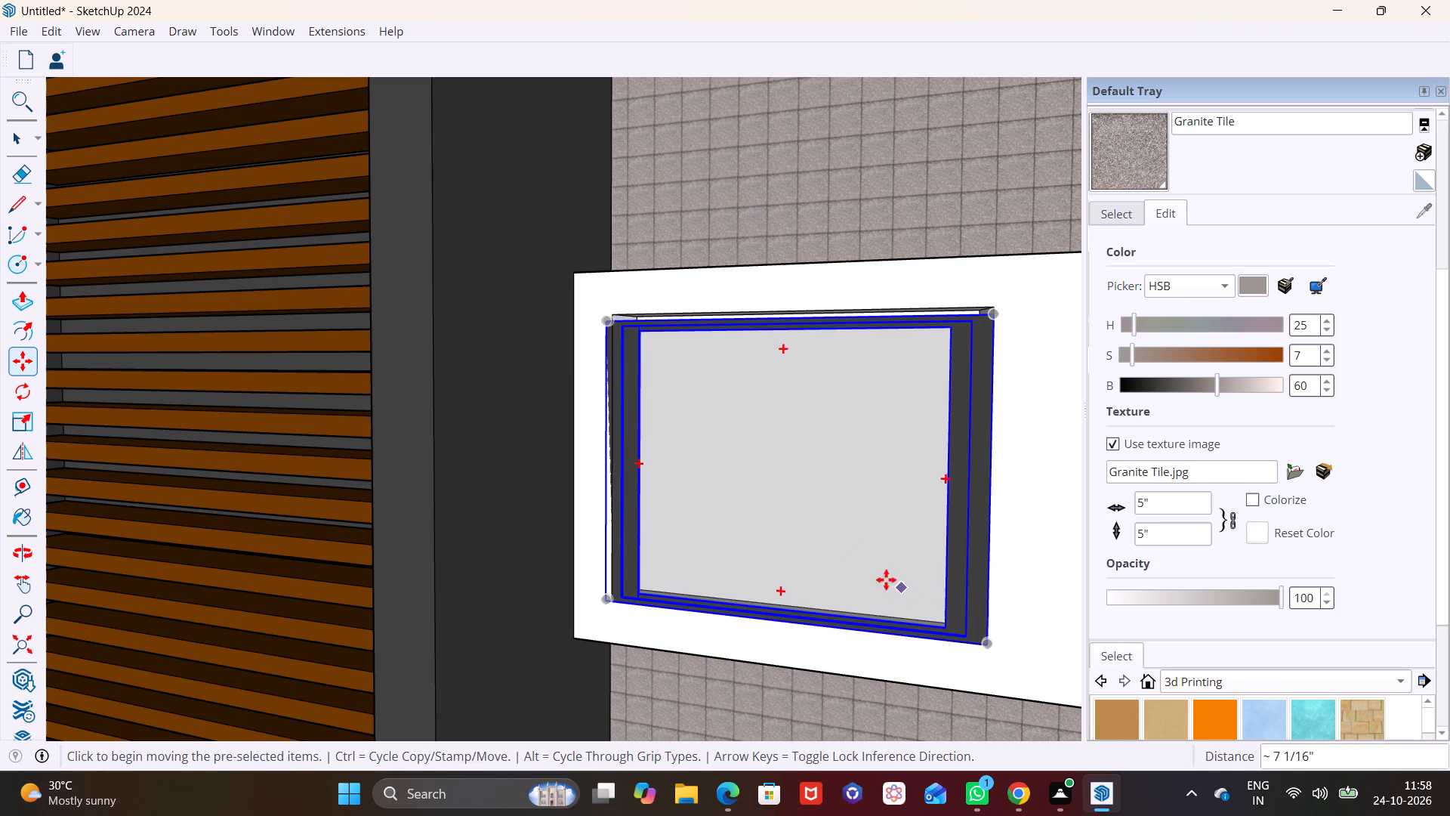
# Move the copied window 7 1/4" by its upper column-side corner, back inside the opening, and check its placement.
pyautogui.scroll(3, 876, 521)
pyautogui.moveTo(892, 521); pyautogui.dragTo(447, 571, button='middle')
pyautogui.scroll(-2, 509, 552)
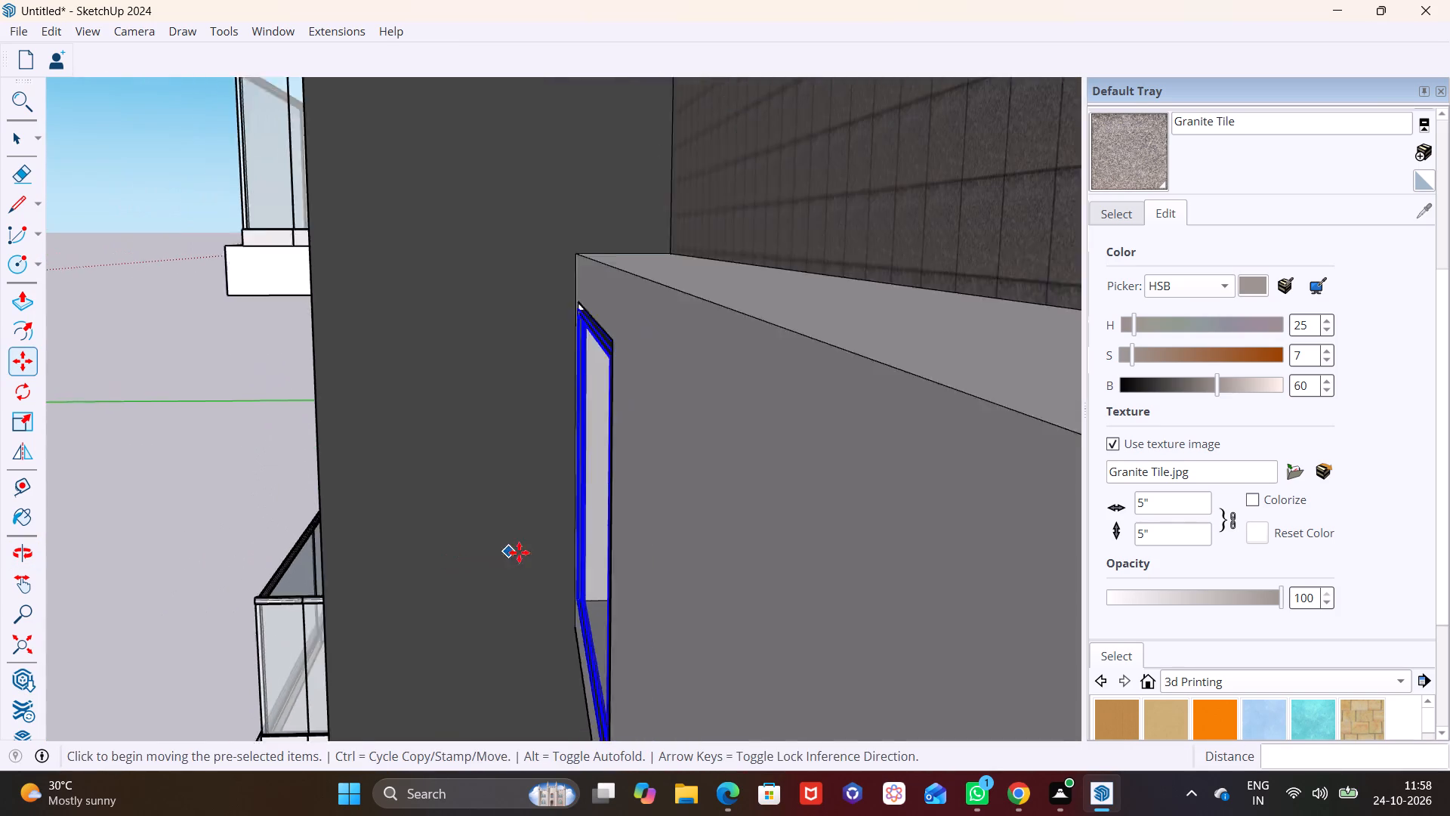
pyautogui.scroll(-4, 519, 552)
pyautogui.moveTo(566, 548); pyautogui.dragTo(1060, 570, button='middle')
pyautogui.scroll(13, 866, 380)
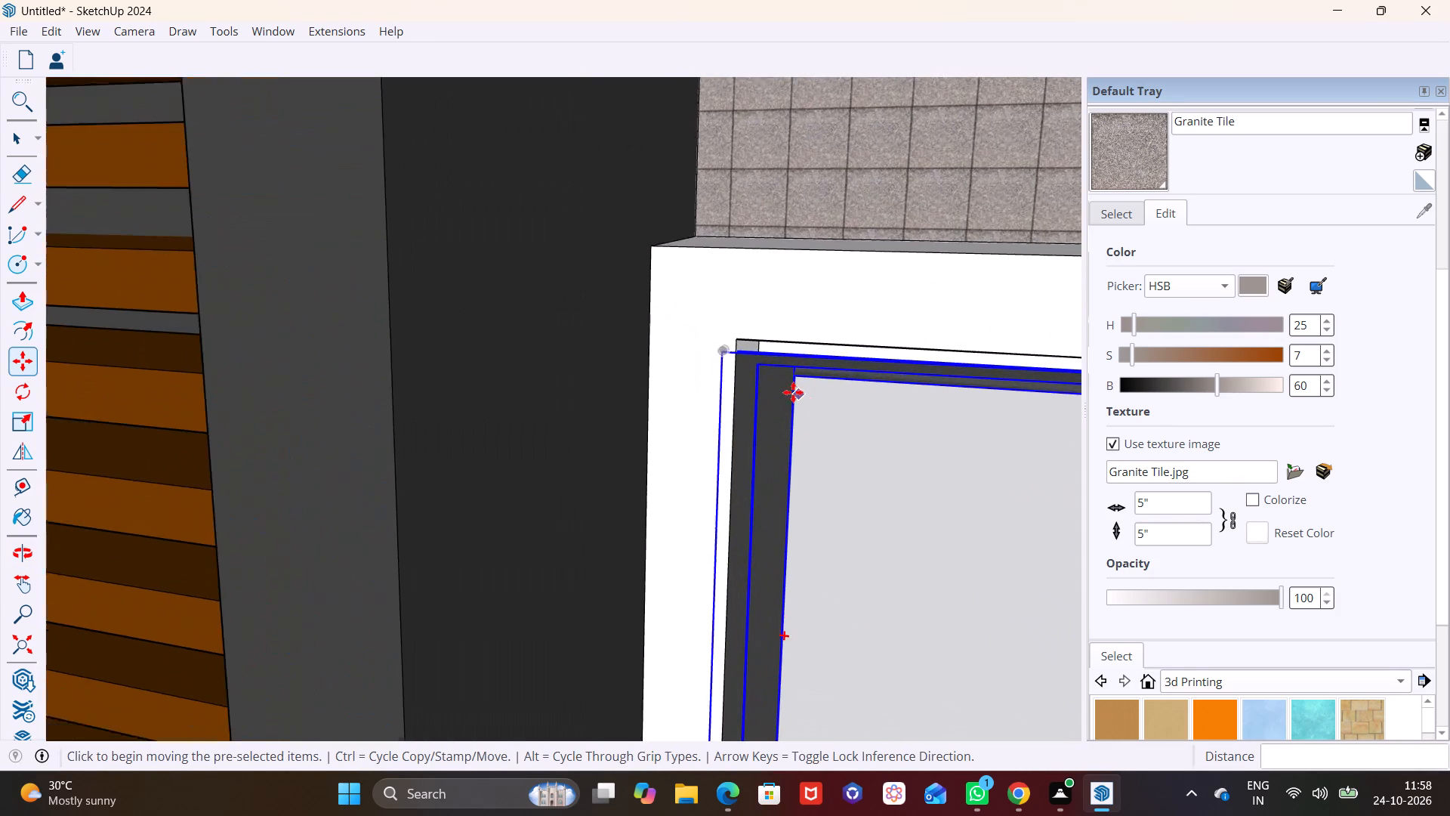
pyautogui.scroll(2, 793, 392)
pyautogui.moveTo(698, 342); pyautogui.dragTo(743, 341)
pyautogui.click(728, 328)
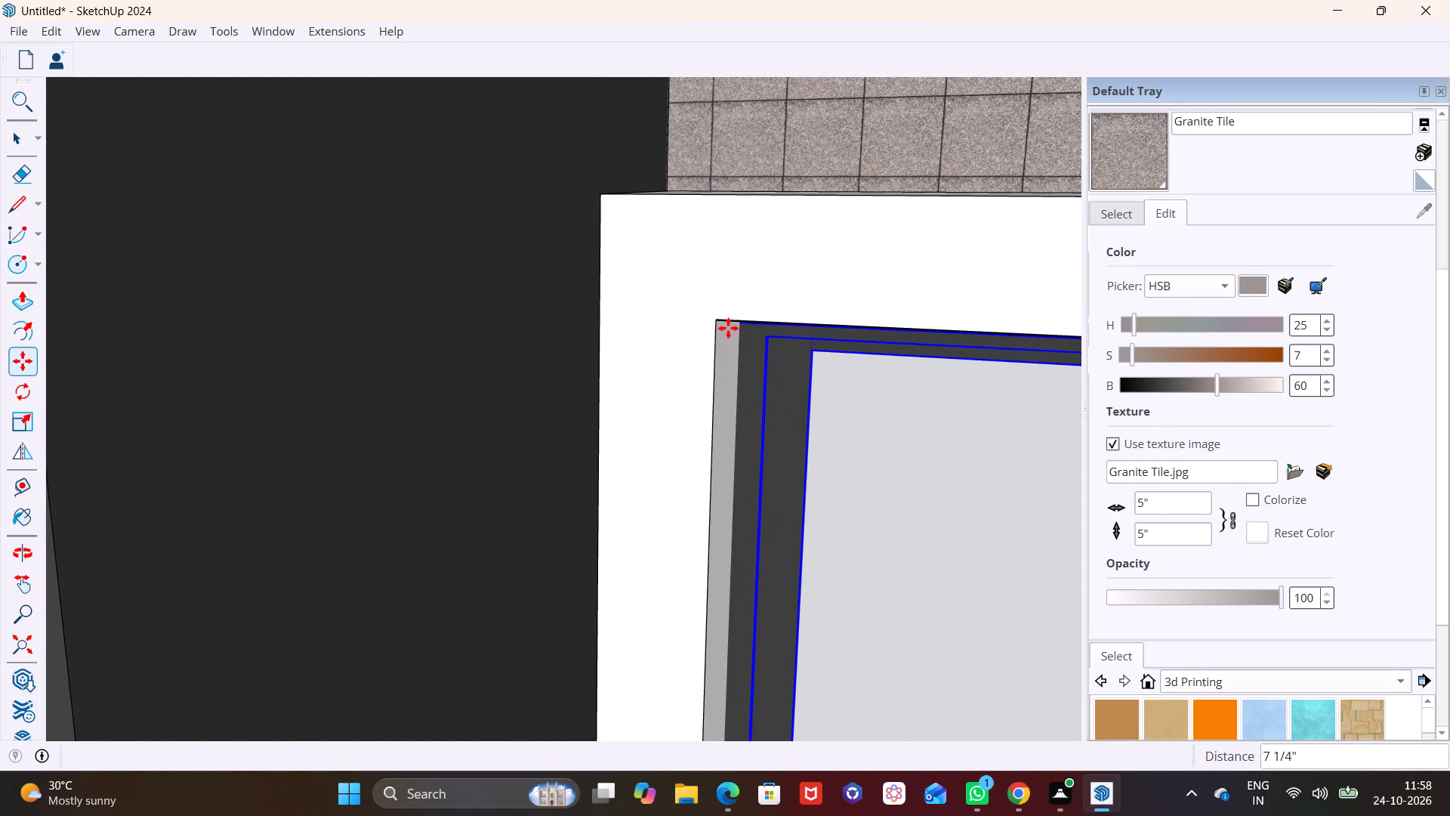
pyautogui.scroll(-14, 767, 387)
pyautogui.keyDown('shift'); pyautogui.moveTo(836, 494); pyautogui.dragTo(723, 465, button='middle'); pyautogui.keyUp('shift')
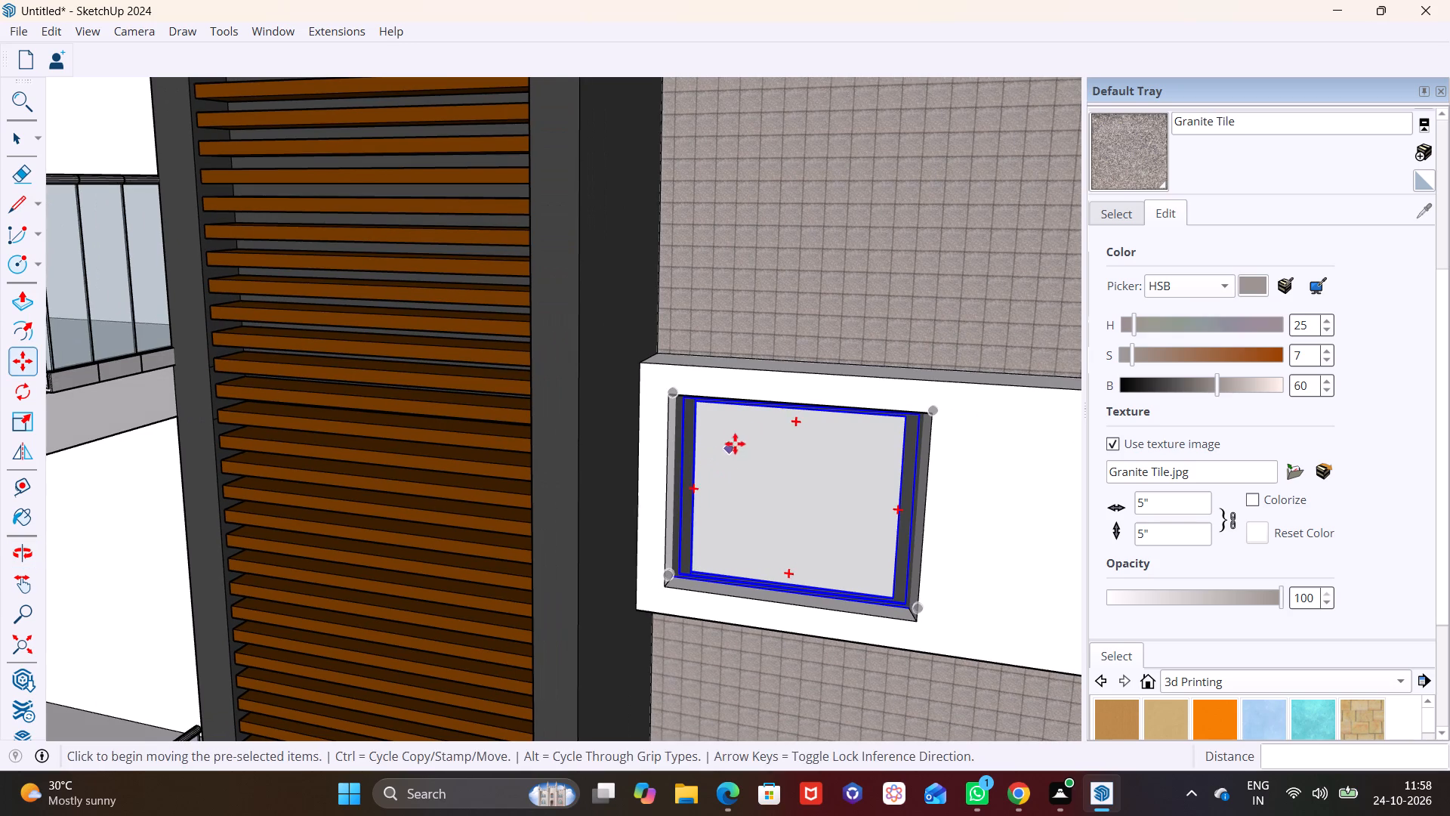
pyautogui.press('space')
pyautogui.click(789, 331)
pyautogui.moveTo(777, 425); pyautogui.dragTo(639, 311, button='middle')
pyautogui.scroll(-5, 740, 430)
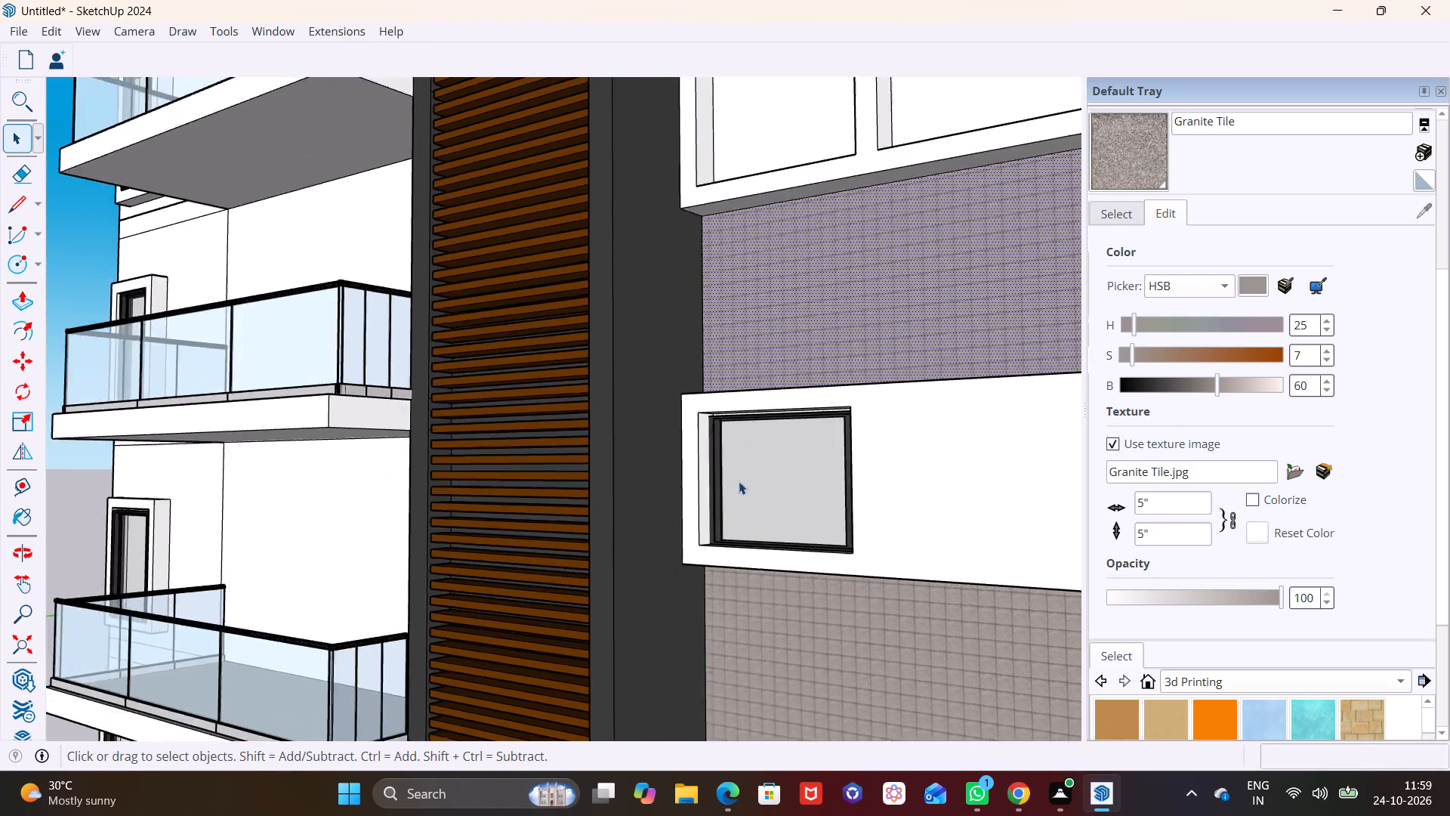
# Move the copied window about 3 1/4" by its lower column-side corner, outward along the depth of its opening.
pyautogui.scroll(-9, 739, 481)
pyautogui.keyDown('shift'); pyautogui.scroll(10, 758, 475); pyautogui.keyUp('shift')
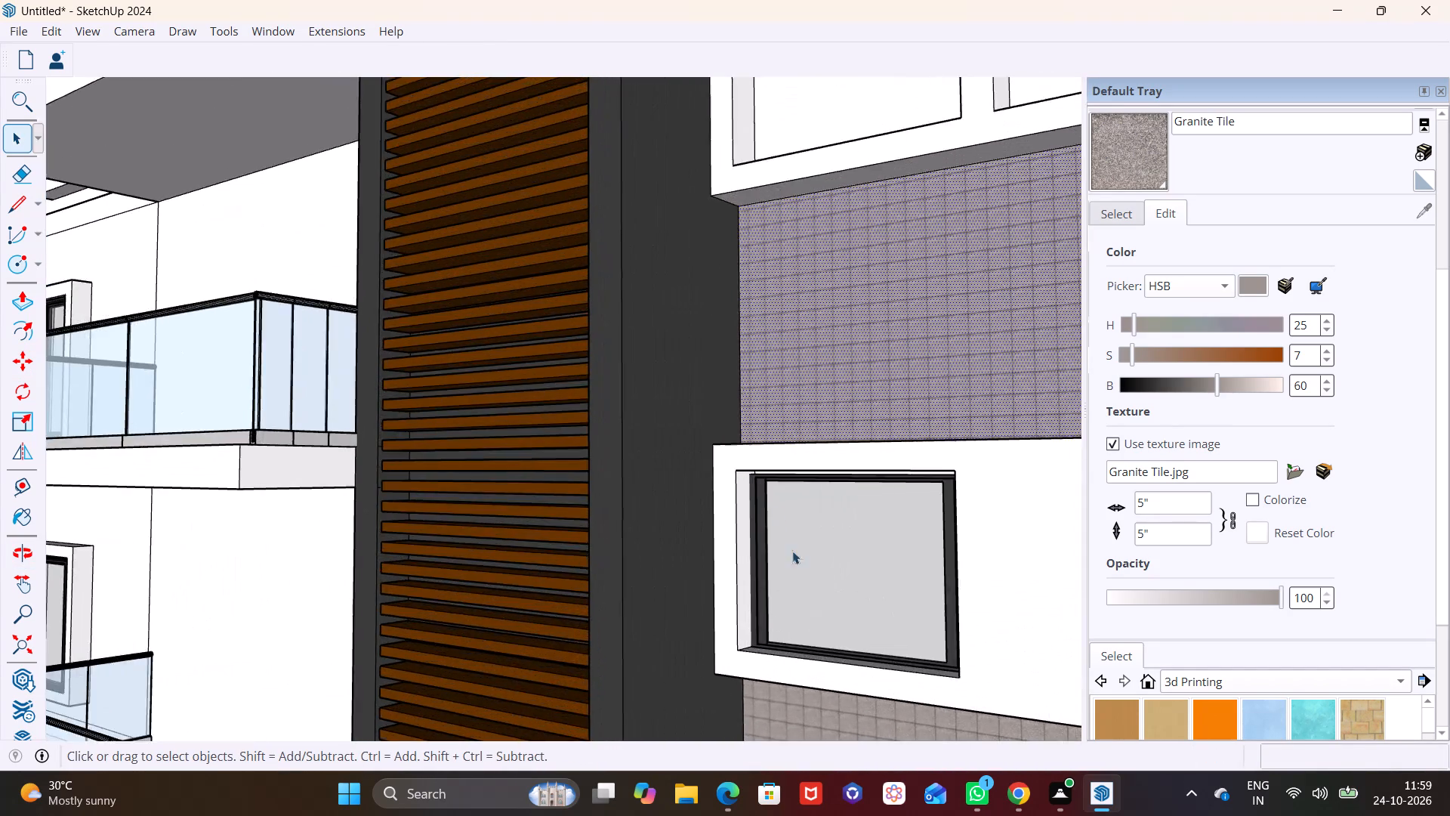
pyautogui.keyDown('shift'); pyautogui.scroll(7, 792, 551); pyautogui.keyUp('shift')
pyautogui.keyDown('shift'); pyautogui.moveTo(802, 601); pyautogui.dragTo(797, 493, button='middle'); pyautogui.keyUp('shift')
pyautogui.moveTo(782, 533); pyautogui.dragTo(781, 603, button='middle')
pyautogui.scroll(-1, 781, 603)
pyautogui.scroll(7, 716, 586)
pyautogui.click(716, 583)
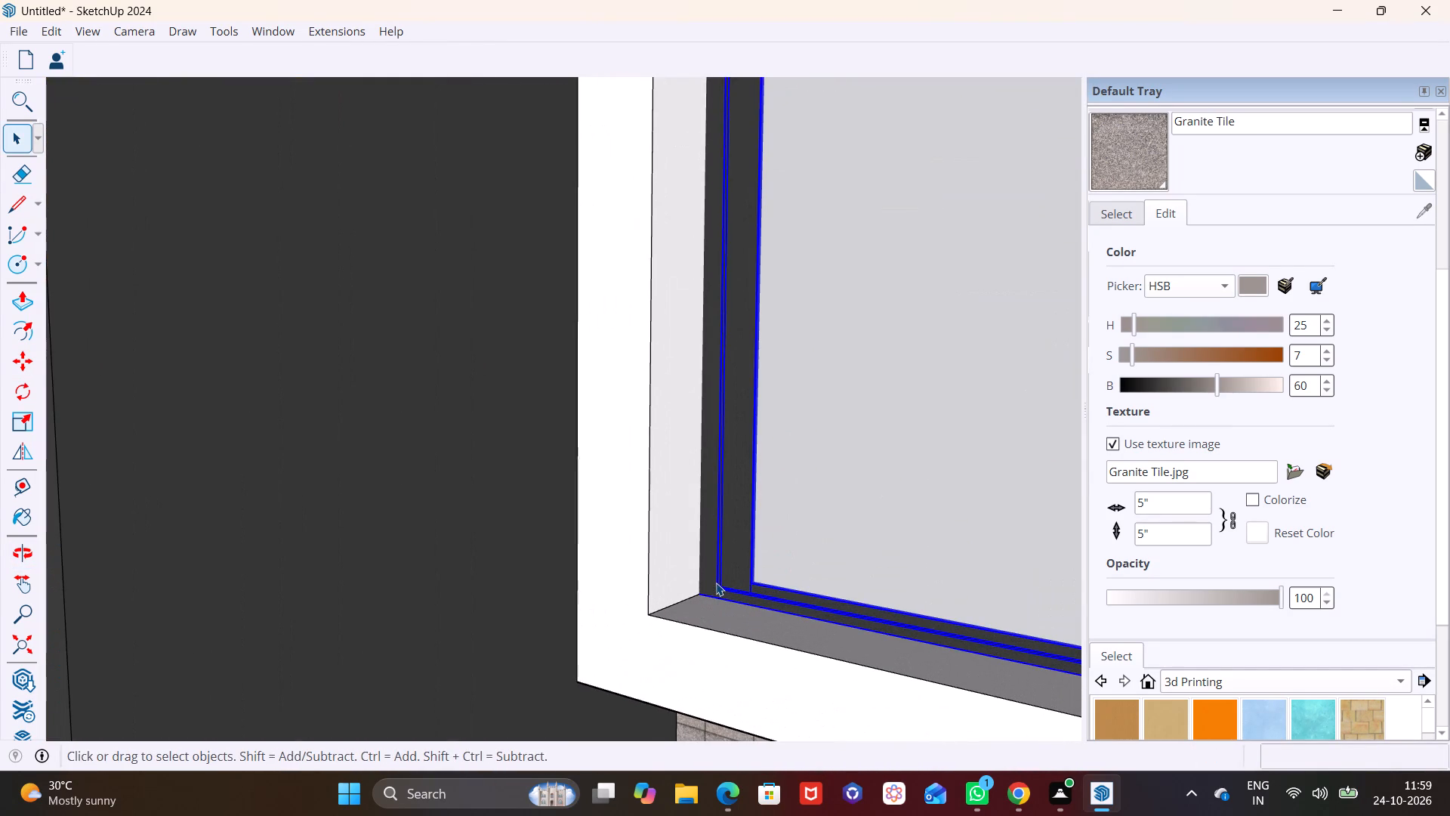
pyautogui.press('m')
pyautogui.click(701, 592)
pyautogui.click(686, 596)
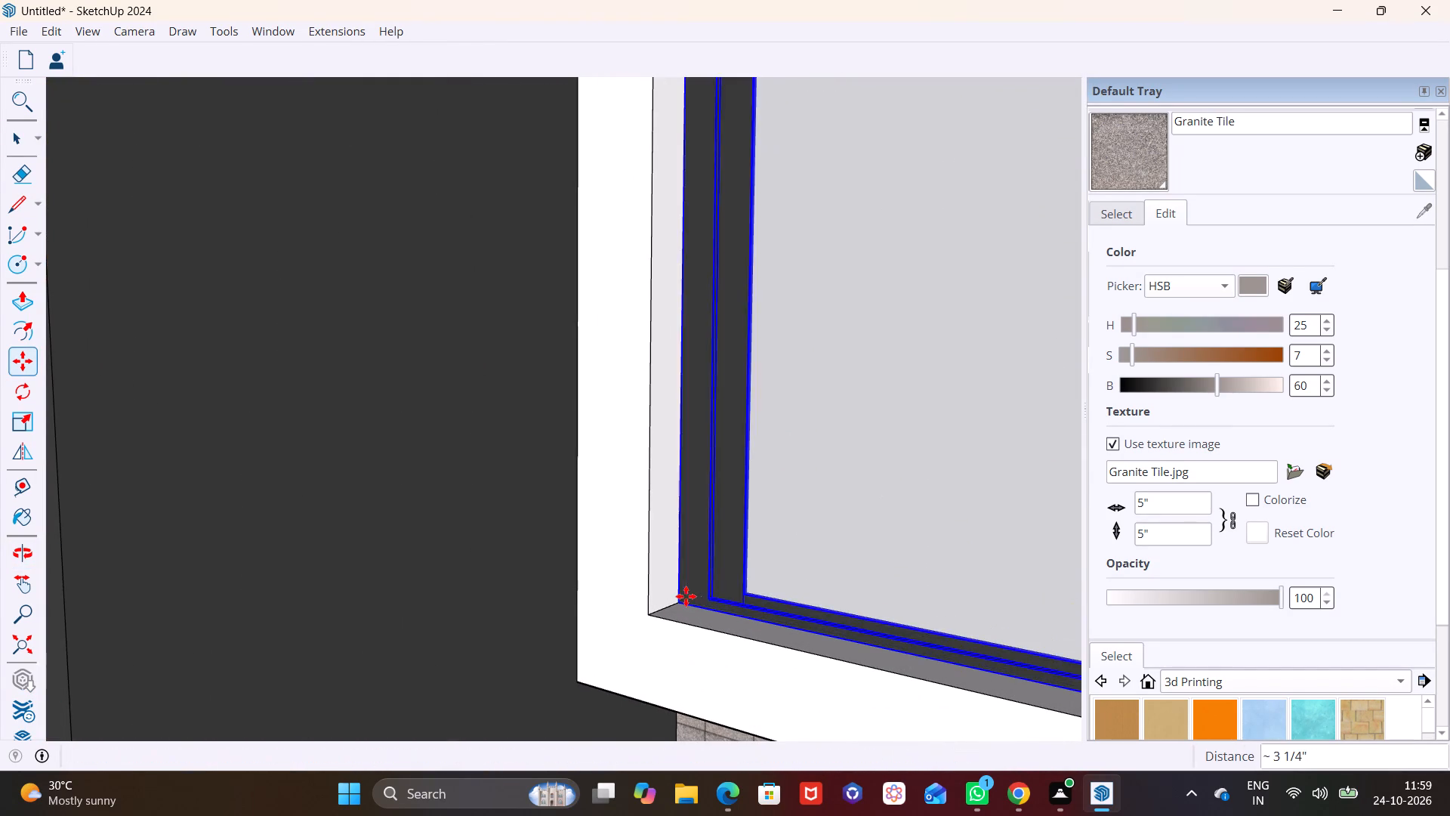
# Copy the window about 10' 8" up by its lower corner into the opening of the next white facade band.
pyautogui.click(685, 596)
pyautogui.scroll(-6, 665, 441)
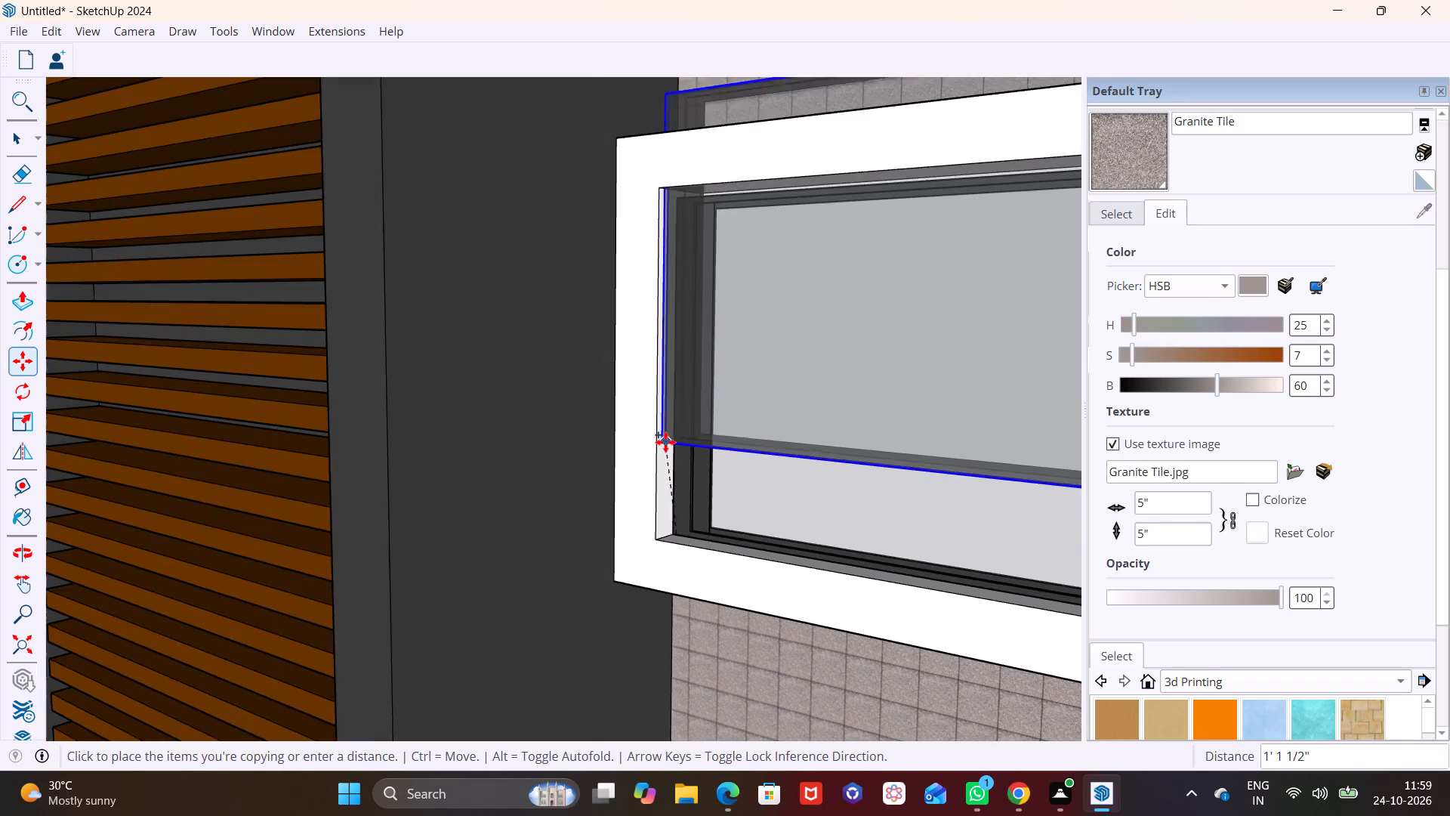
pyautogui.moveTo(760, 636); pyautogui.dragTo(742, 388, button='middle')
pyautogui.keyDown('shift'); pyautogui.moveTo(723, 439); pyautogui.dragTo(598, 798, button='middle'); pyautogui.keyUp('shift')
pyautogui.scroll(-3, 594, 499)
pyautogui.moveTo(634, 669); pyautogui.dragTo(728, 406, button='middle')
pyautogui.keyDown('shift'); pyautogui.moveTo(668, 376); pyautogui.dragTo(551, 723, button='middle'); pyautogui.keyUp('shift')
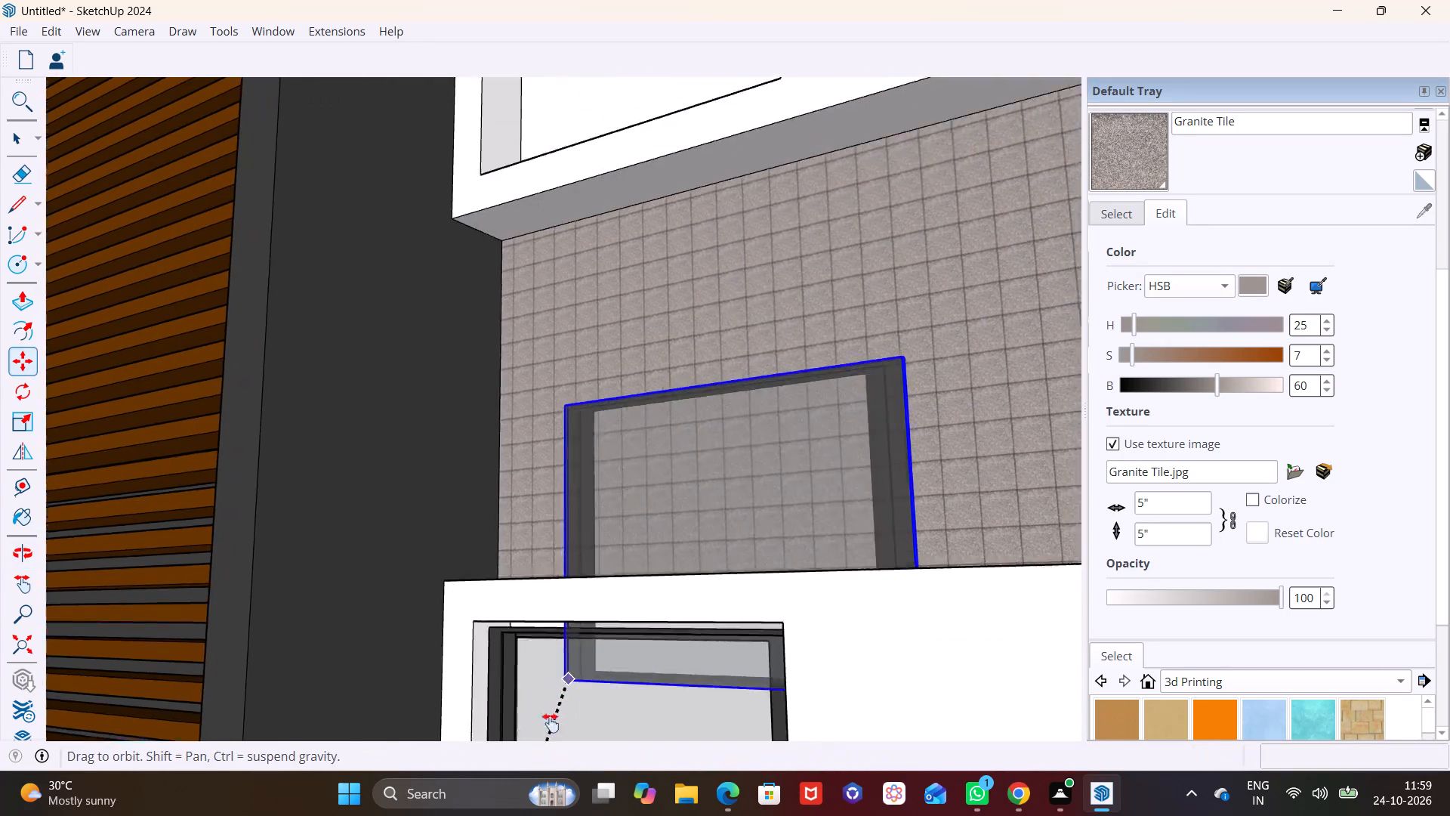
pyautogui.keyDown('shift'); pyautogui.moveTo(551, 723); pyautogui.dragTo(517, 711, button='middle'); pyautogui.keyUp('shift')
pyautogui.keyDown('shift'); pyautogui.moveTo(415, 308); pyautogui.dragTo(458, 691, button='middle'); pyautogui.keyUp('shift')
pyautogui.scroll(6, 513, 568)
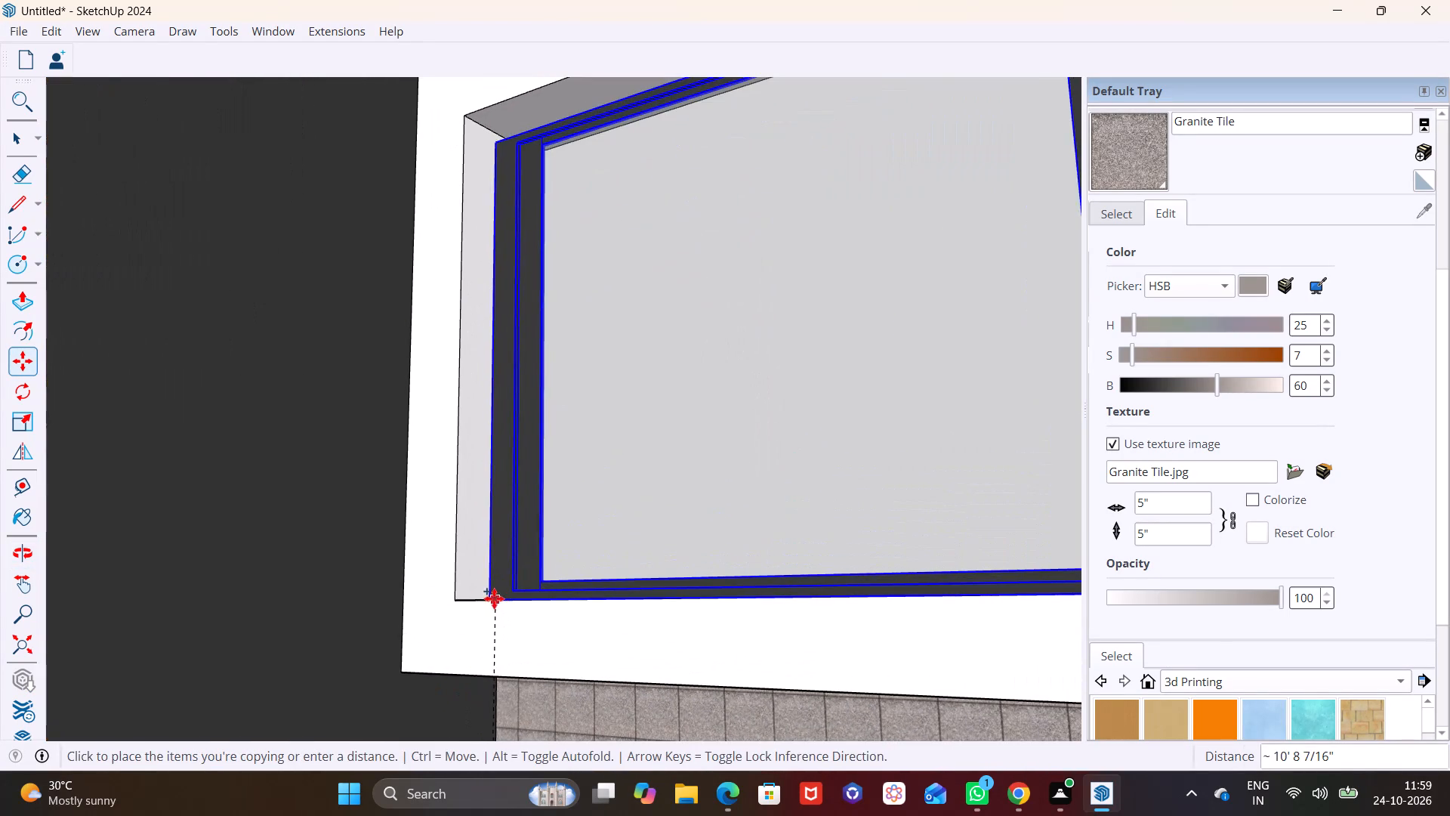
pyautogui.moveTo(486, 595); pyautogui.dragTo(470, 712, button='middle')
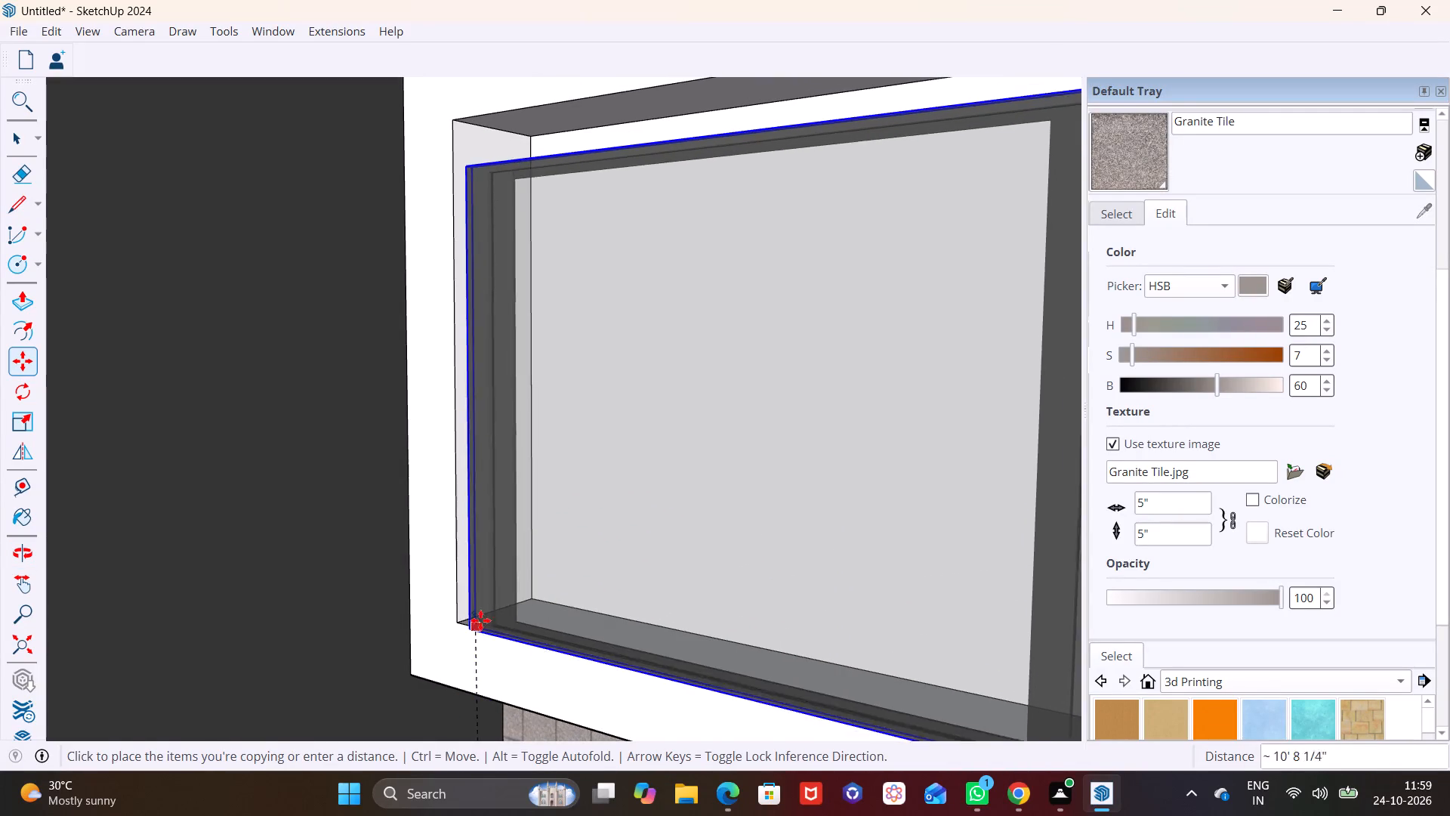
pyautogui.click(486, 617)
# Copy the window up again by its lower corner into the opening of the topmost white facade band.
pyautogui.scroll(-3, 614, 508)
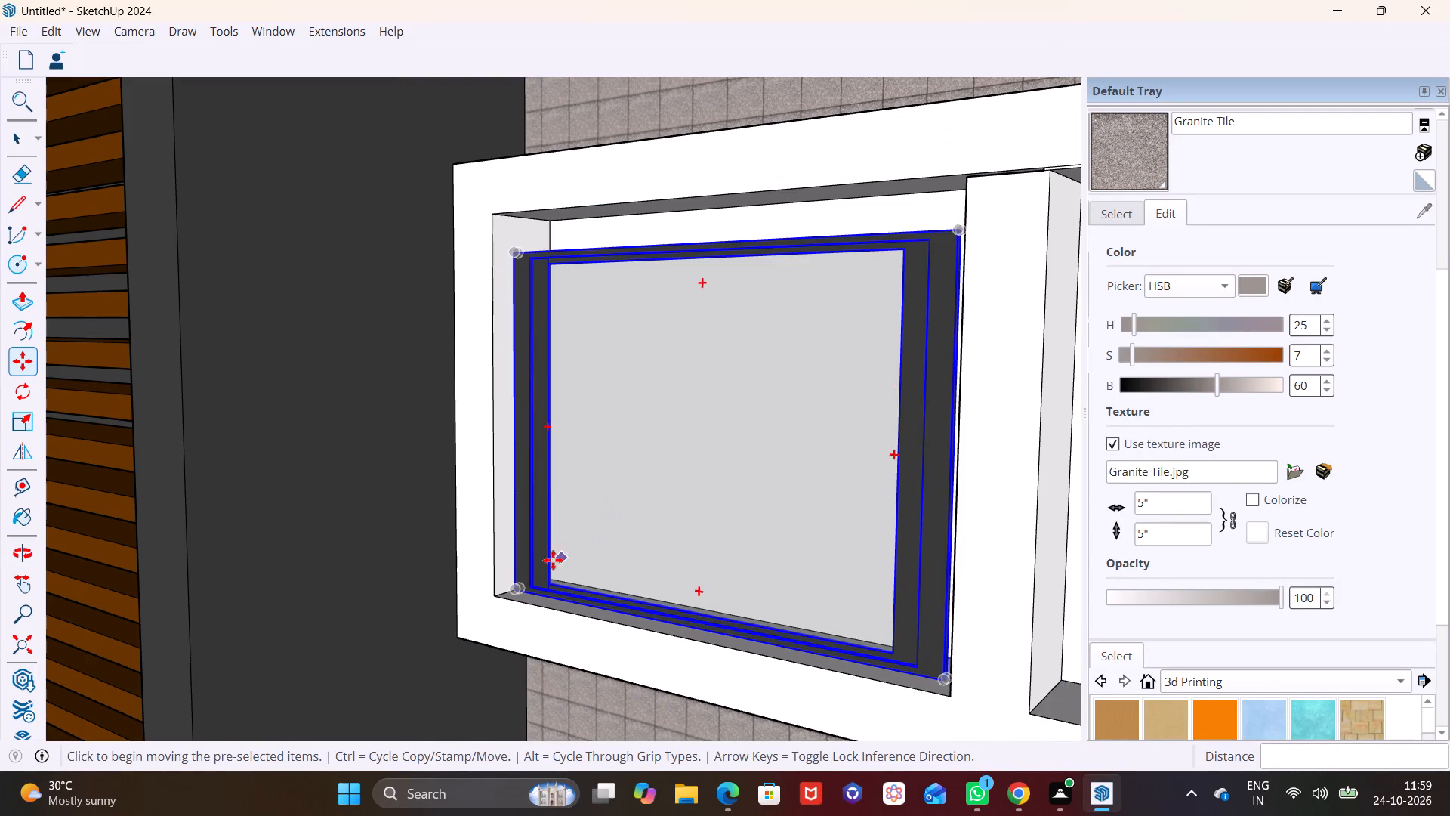
pyautogui.click(515, 586)
pyautogui.scroll(-5, 597, 449)
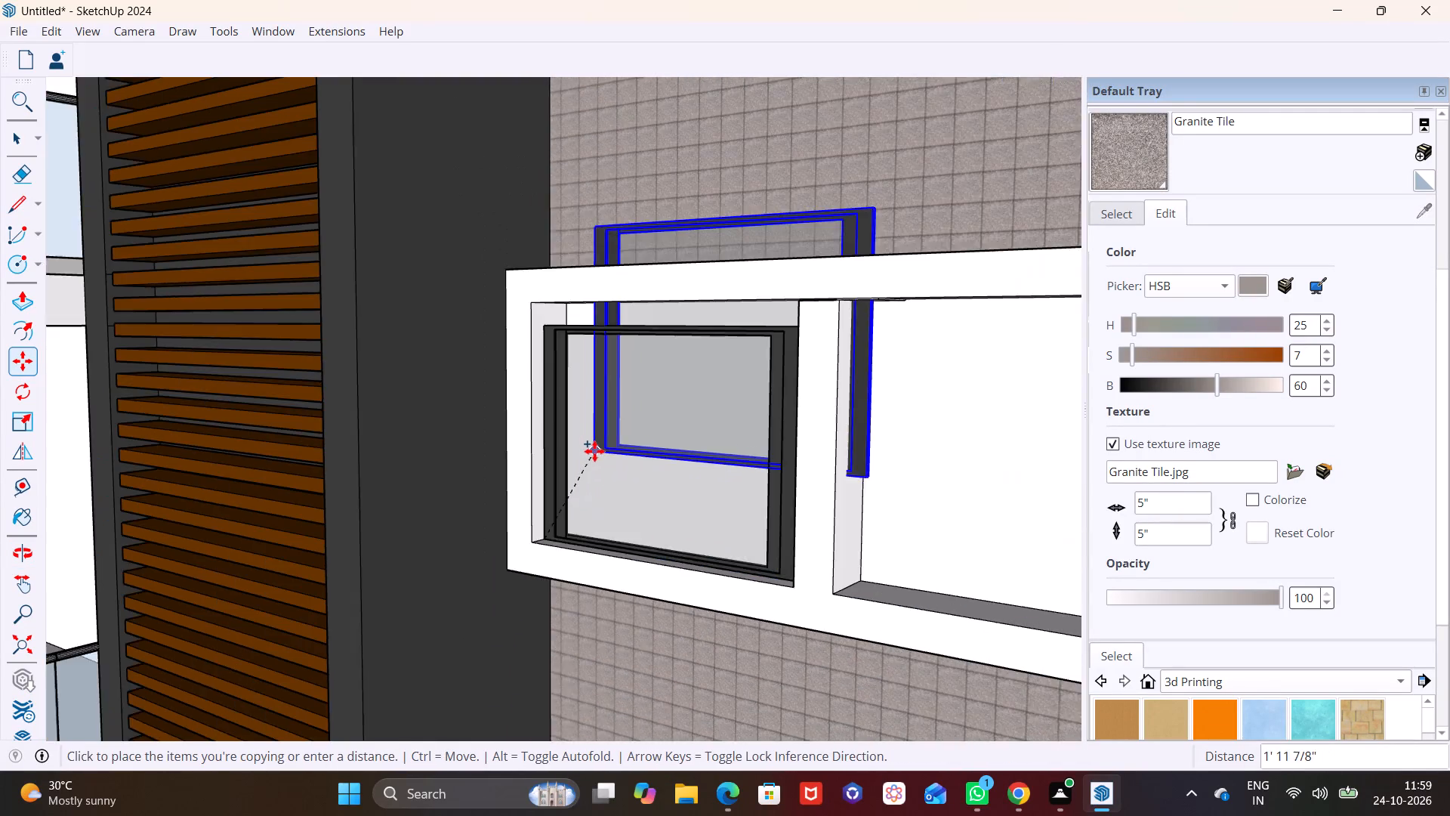
pyautogui.scroll(-3, 594, 451)
pyautogui.keyDown('shift'); pyautogui.moveTo(592, 394); pyautogui.dragTo(751, 796, button='middle'); pyautogui.keyUp('shift')
pyautogui.moveTo(747, 417); pyautogui.dragTo(690, 565, button='middle')
pyautogui.scroll(3, 680, 573)
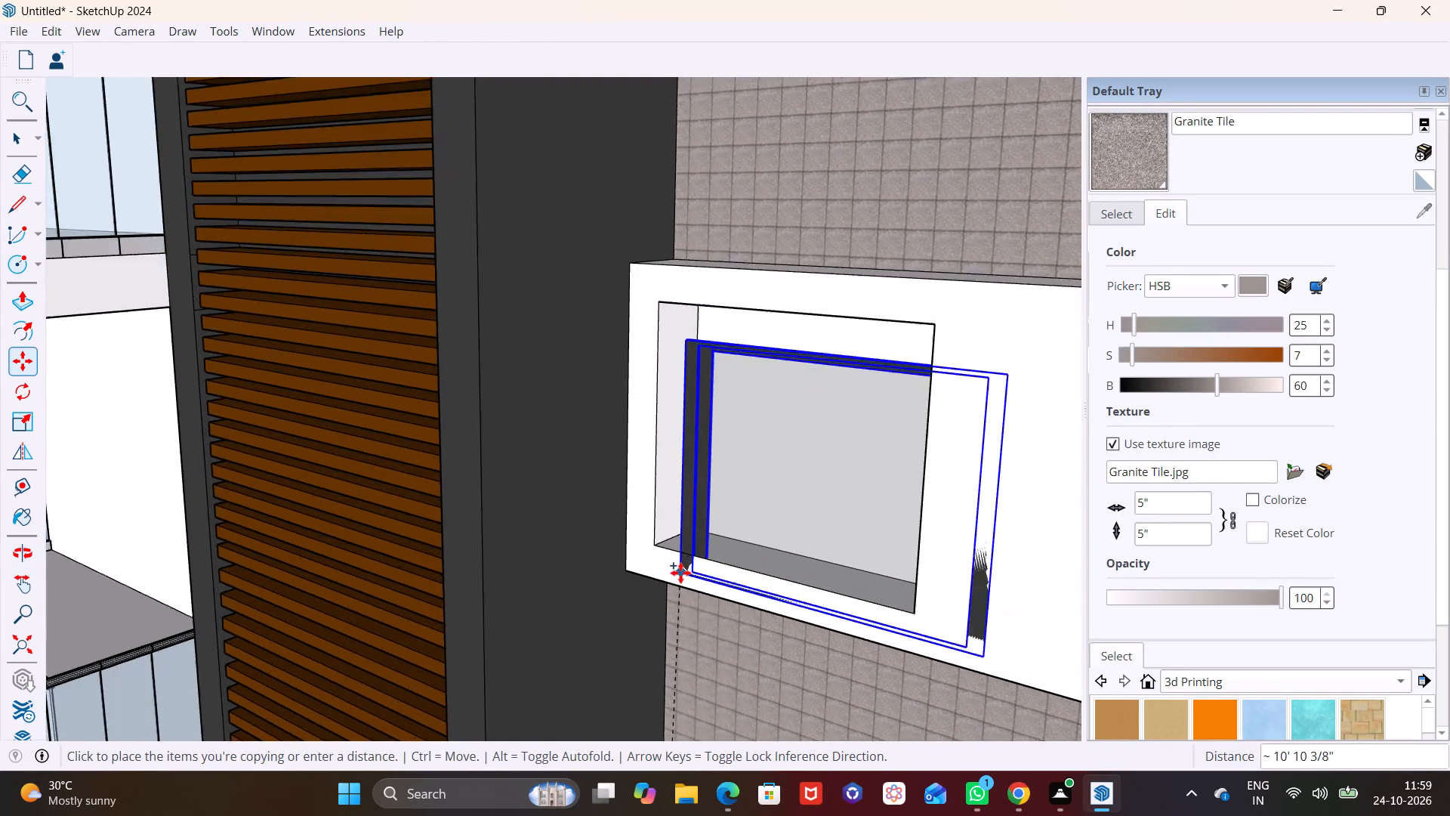
pyautogui.scroll(8, 680, 573)
pyautogui.click(656, 499)
# Scale the topmost window's height by about 1.05 so its frame meets the top edge of the opening.
pyautogui.scroll(-2, 705, 497)
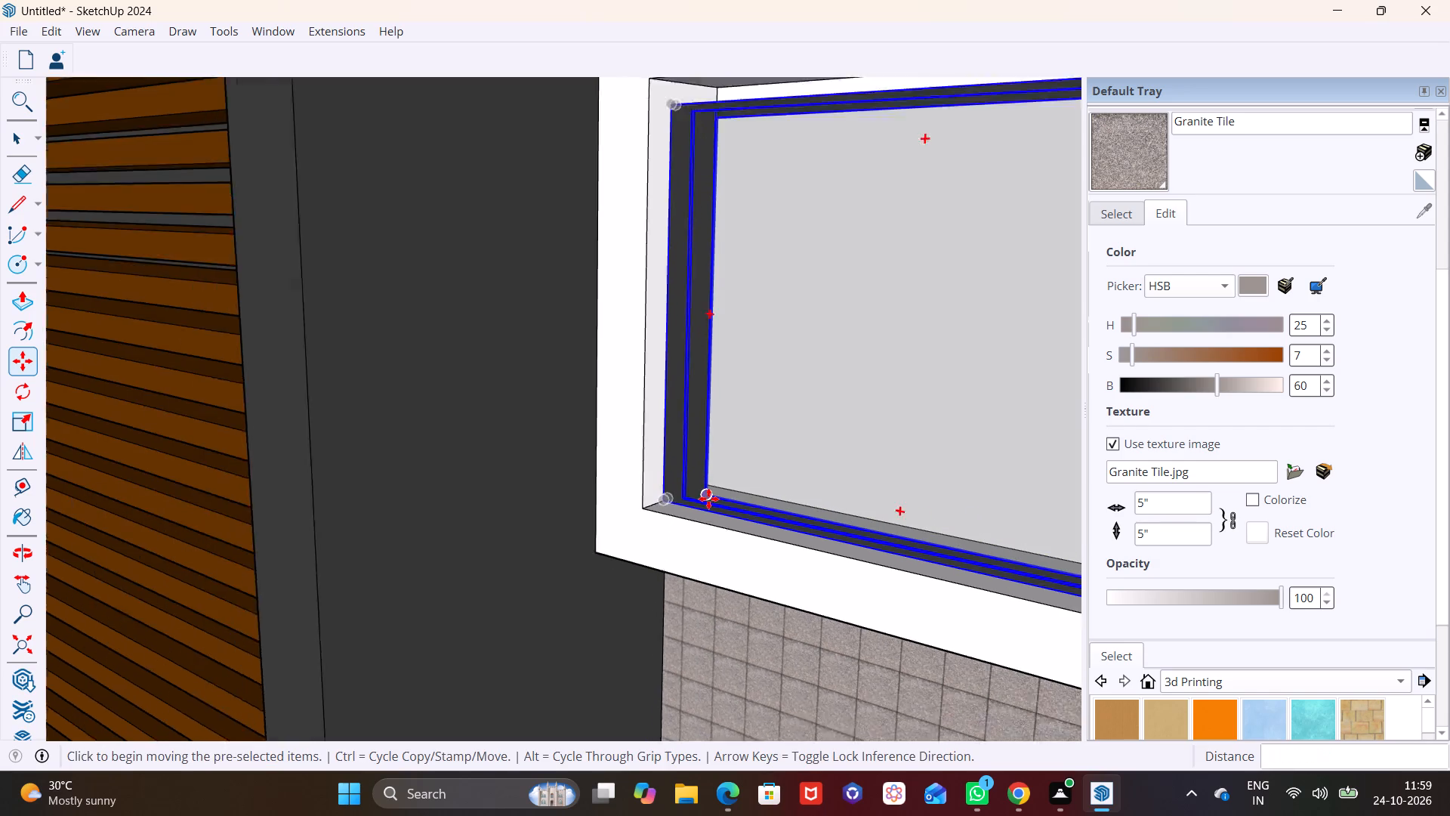
pyautogui.scroll(-10, 708, 499)
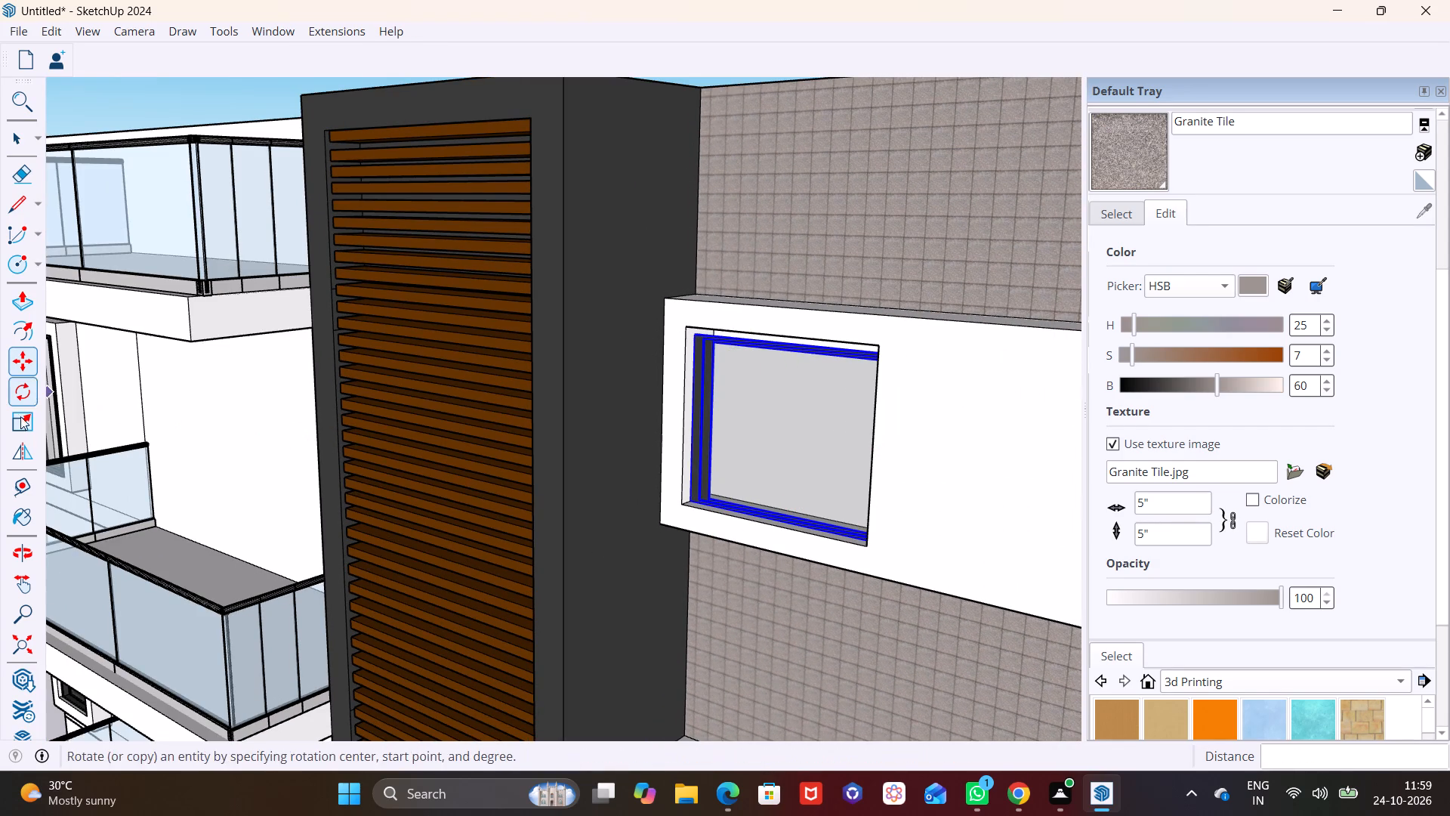
pyautogui.click(20, 422)
pyautogui.scroll(10, 794, 406)
pyautogui.moveTo(788, 324); pyautogui.dragTo(708, 338, button='middle')
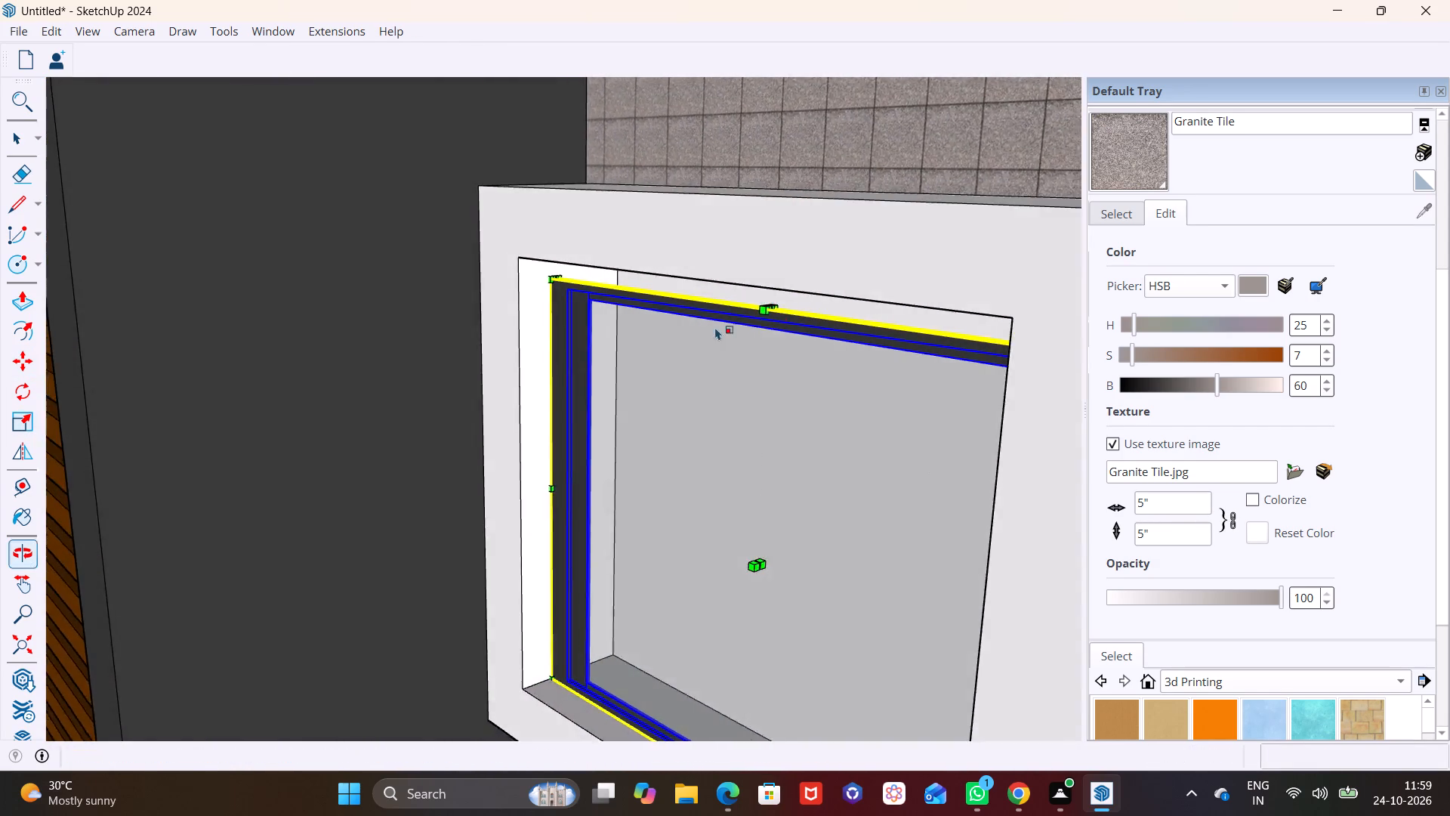
pyautogui.scroll(7, 774, 316)
pyautogui.click(770, 303)
pyautogui.click(768, 258)
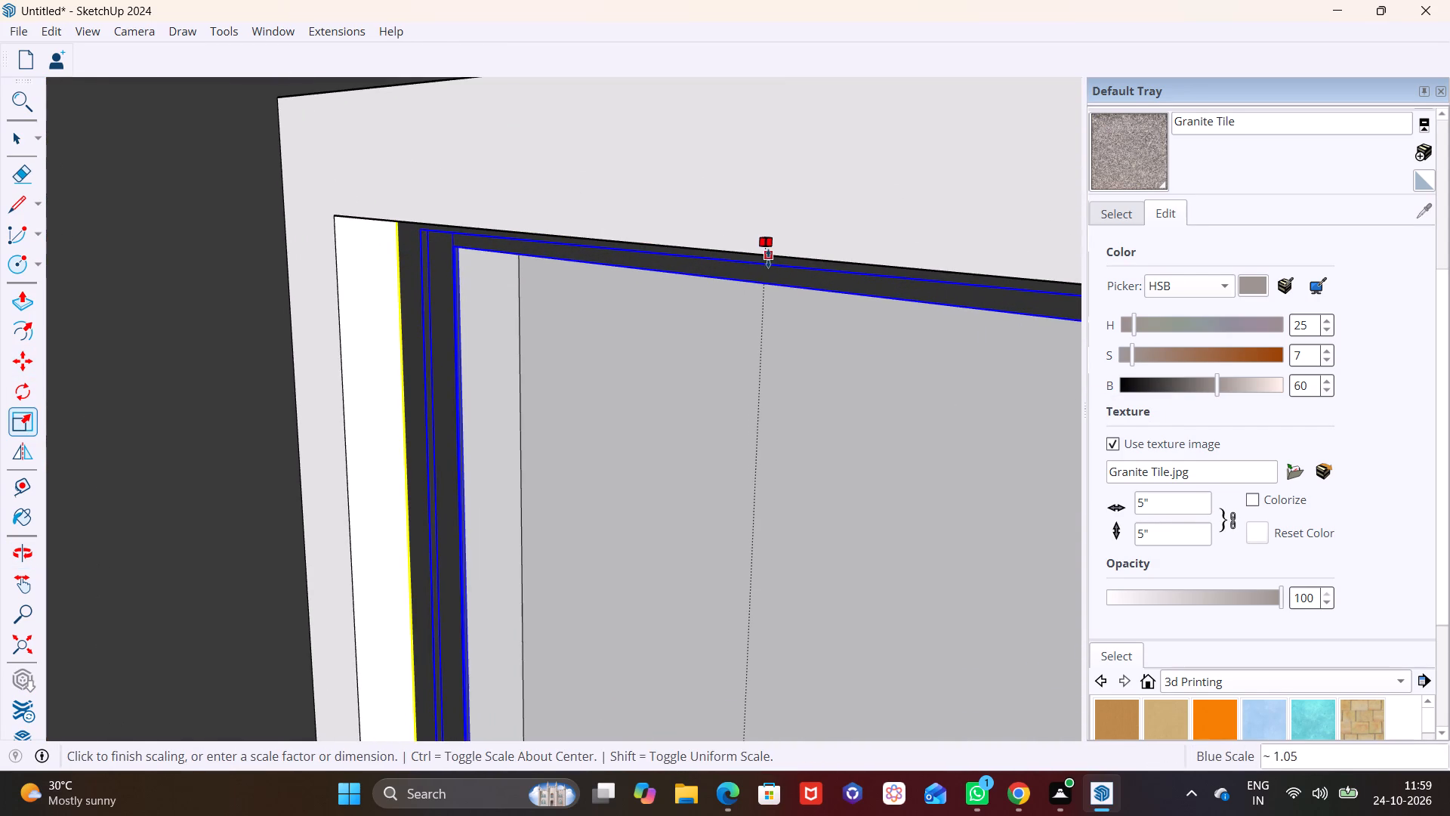
# Scale the window in the band below the topmost one upward to the top edge of its opening, and clear the selection.
pyautogui.scroll(-13, 660, 492)
pyautogui.keyDown('shift'); pyautogui.moveTo(798, 549); pyautogui.dragTo(892, 310, button='middle'); pyautogui.keyUp('shift')
pyautogui.moveTo(878, 387); pyautogui.dragTo(1284, 454, button='middle')
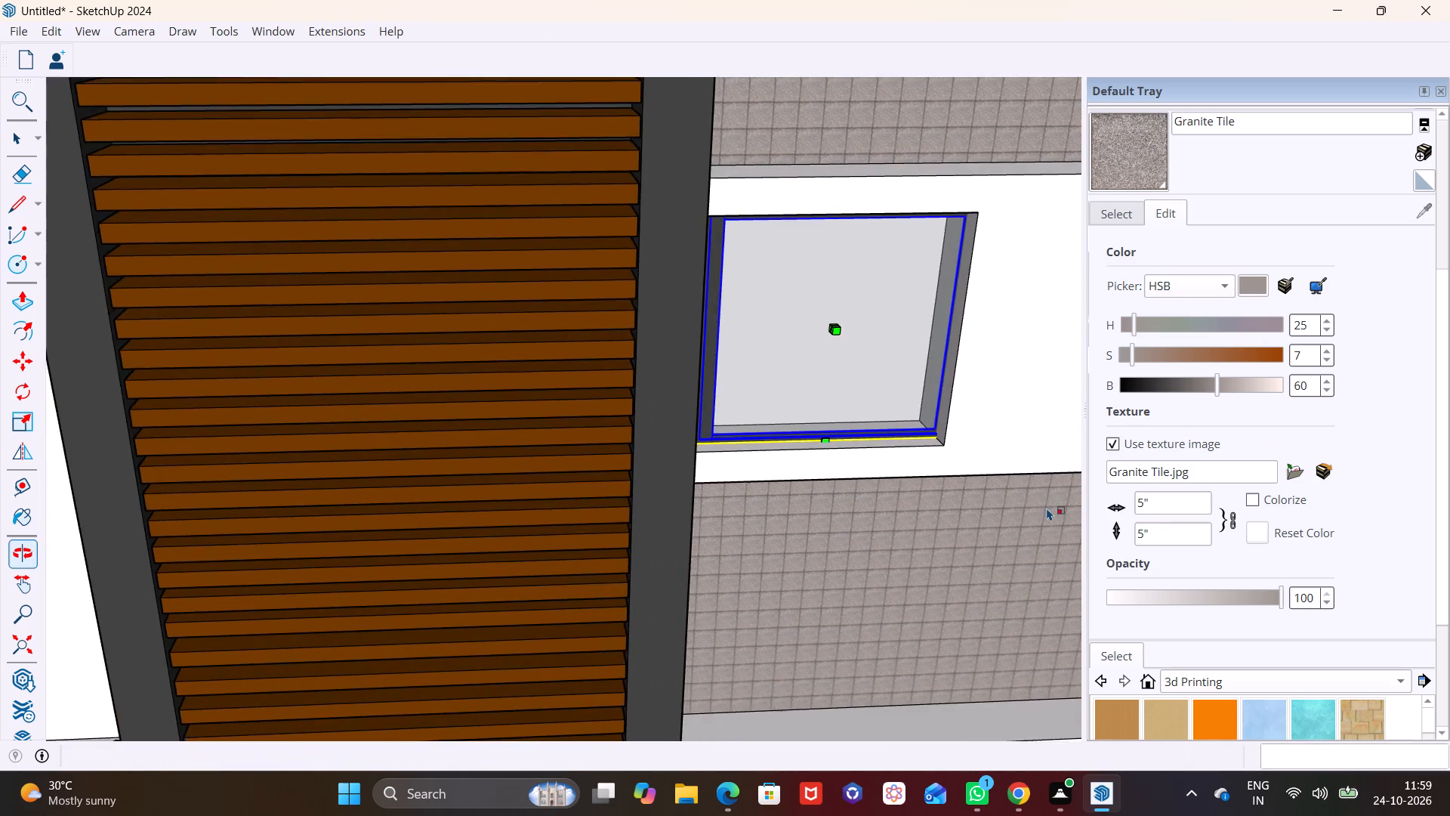
pyautogui.scroll(1, 973, 503)
pyautogui.moveTo(973, 502); pyautogui.dragTo(707, 444, button='middle')
pyautogui.scroll(-8, 637, 449)
pyautogui.keyDown('shift'); pyautogui.moveTo(478, 570); pyautogui.dragTo(820, 315, button='middle'); pyautogui.keyUp('shift')
pyautogui.scroll(5, 959, 409)
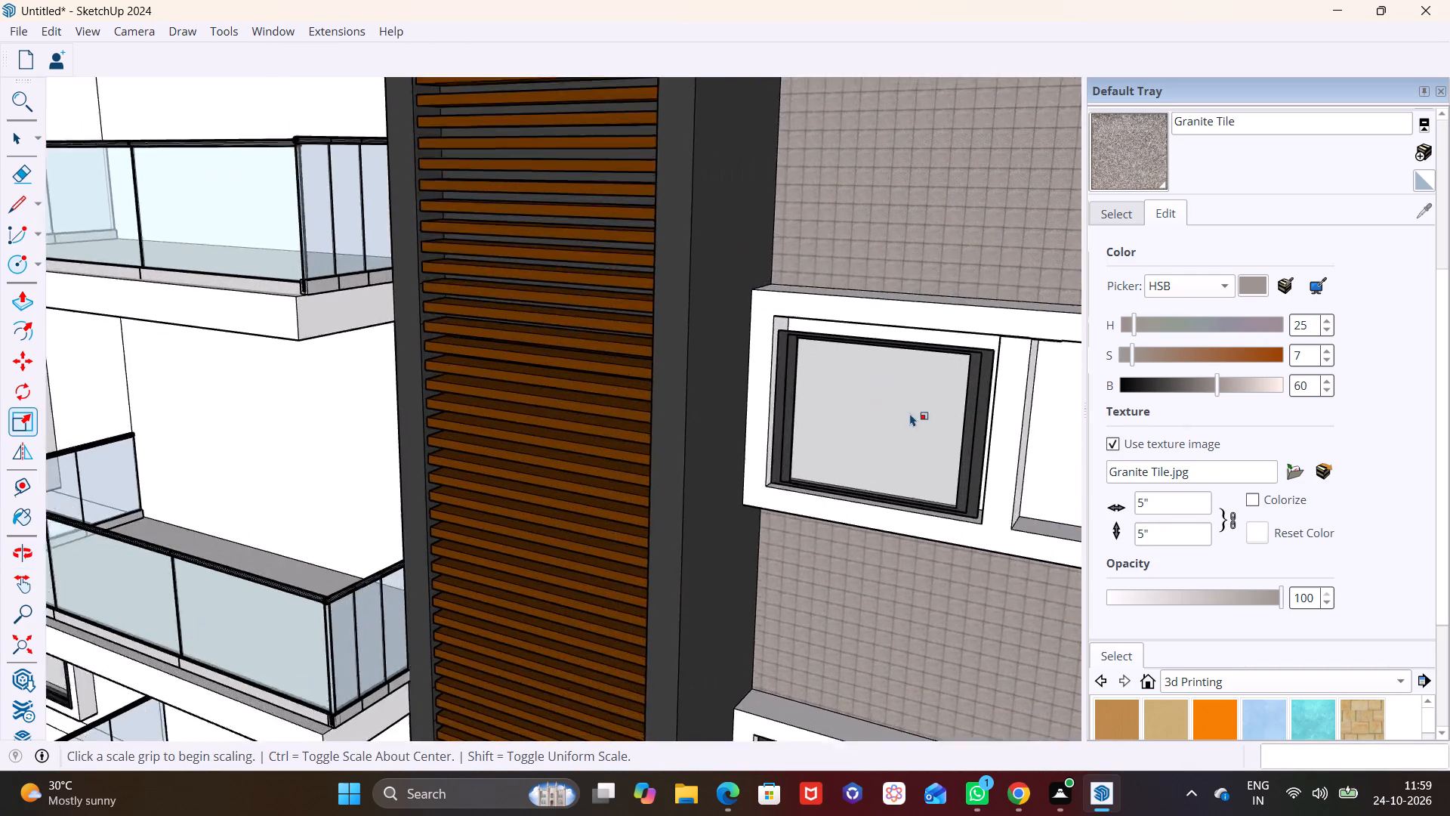
pyautogui.scroll(2, 910, 413)
pyautogui.moveTo(887, 388); pyautogui.dragTo(767, 369, button='middle')
pyautogui.scroll(1, 868, 382)
pyautogui.keyDown('shift'); pyautogui.moveTo(859, 331); pyautogui.dragTo(671, 432, button='middle'); pyautogui.keyUp('shift')
pyautogui.scroll(7, 660, 400)
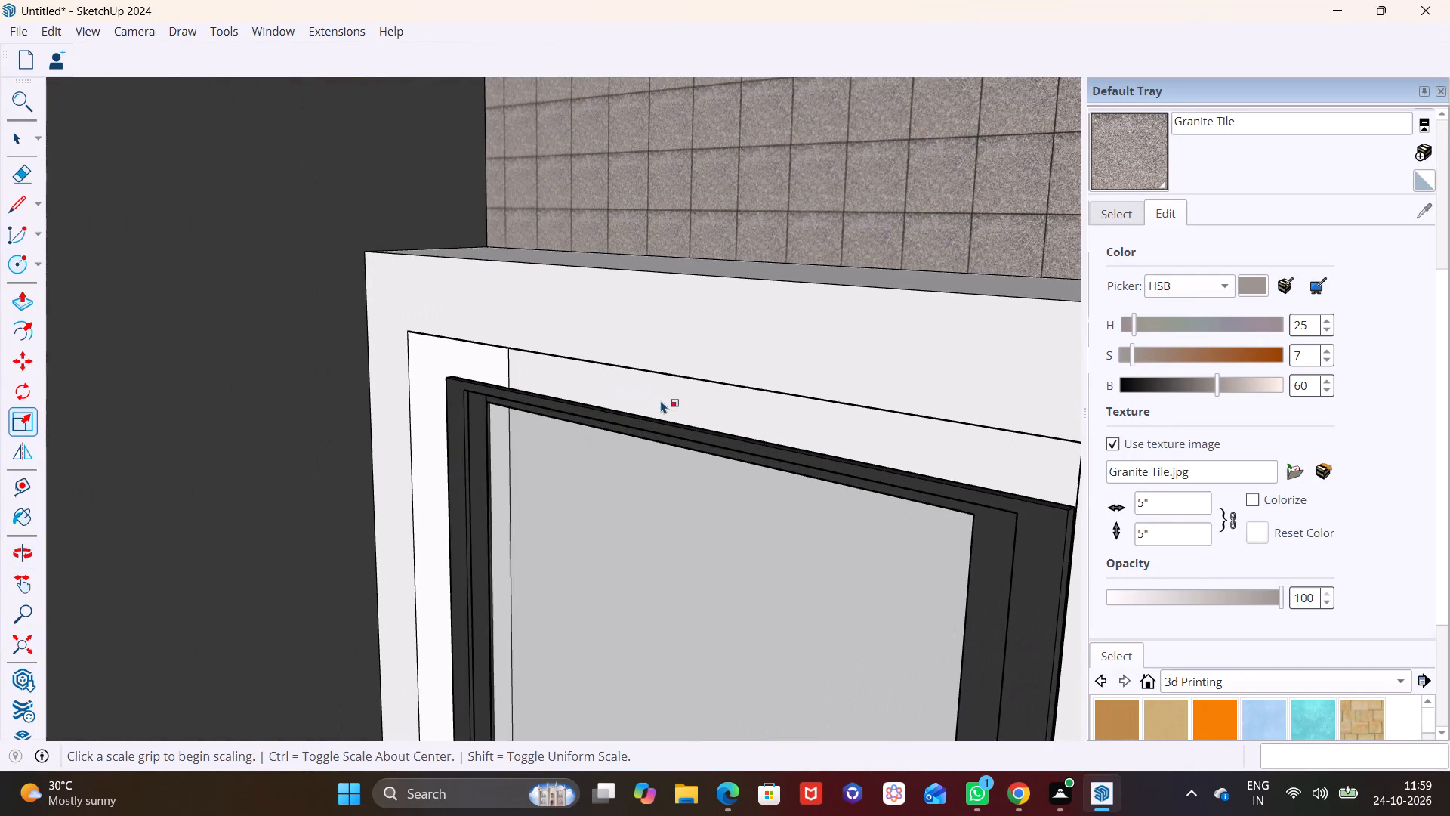
pyautogui.press('space')
pyautogui.click(630, 412)
pyautogui.click(21, 416)
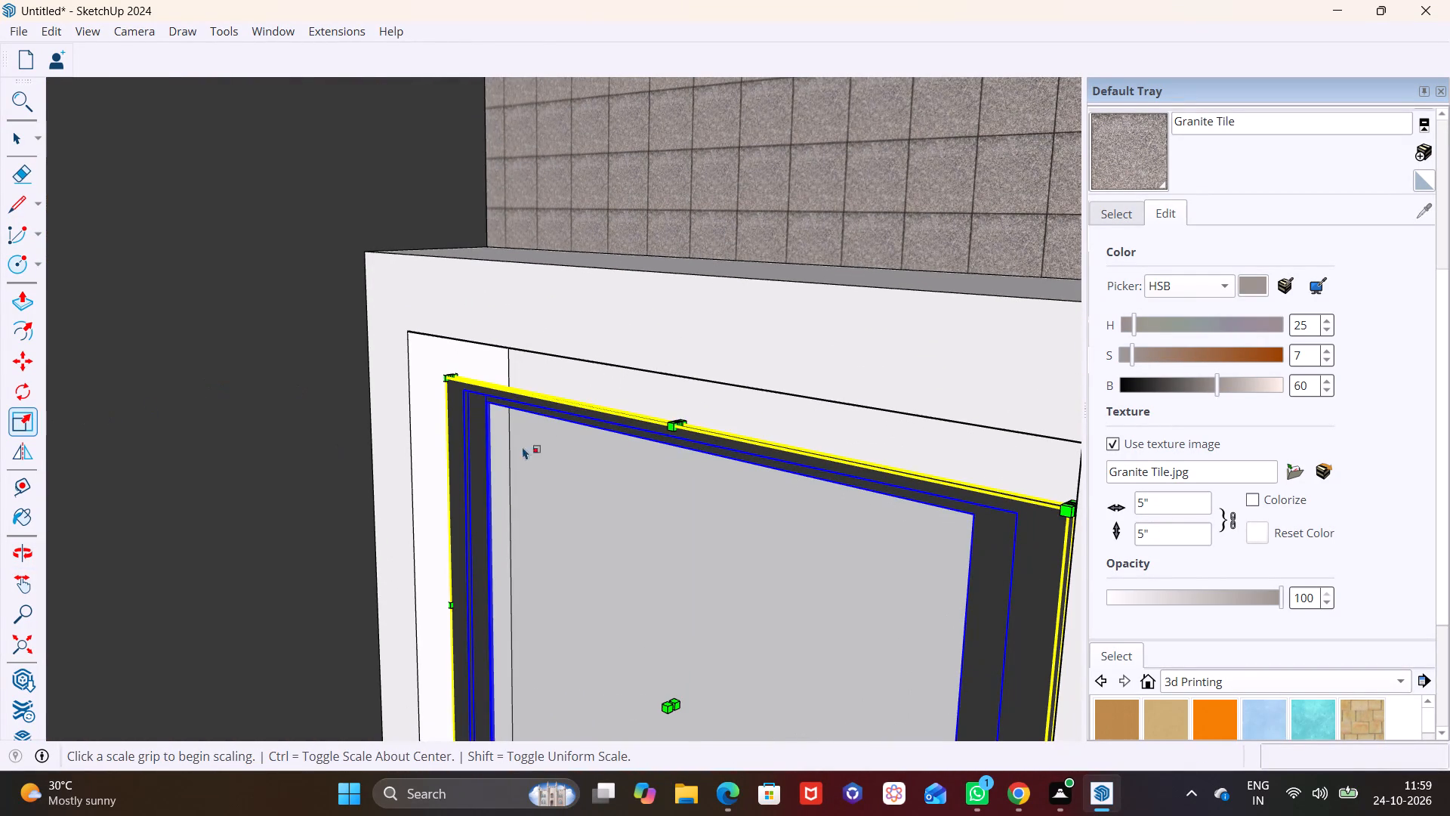
pyautogui.click(682, 425)
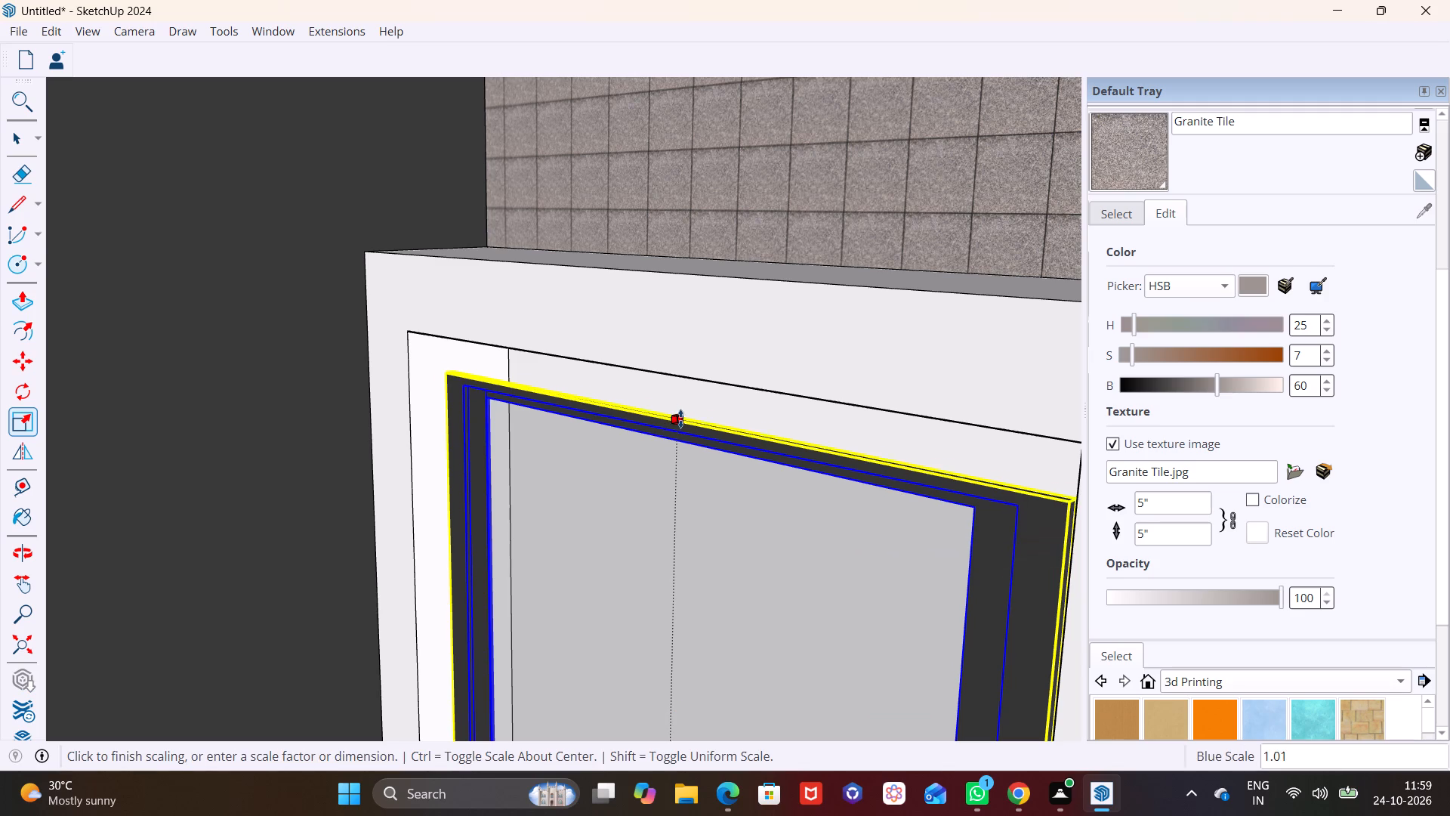
pyautogui.click(675, 375)
pyautogui.press('space')
pyautogui.click(298, 406)
# Examine the whole building from several sides, checking the fitted windows, the louvred column and the open roof edge by the brown frame.
pyautogui.scroll(-9, 513, 410)
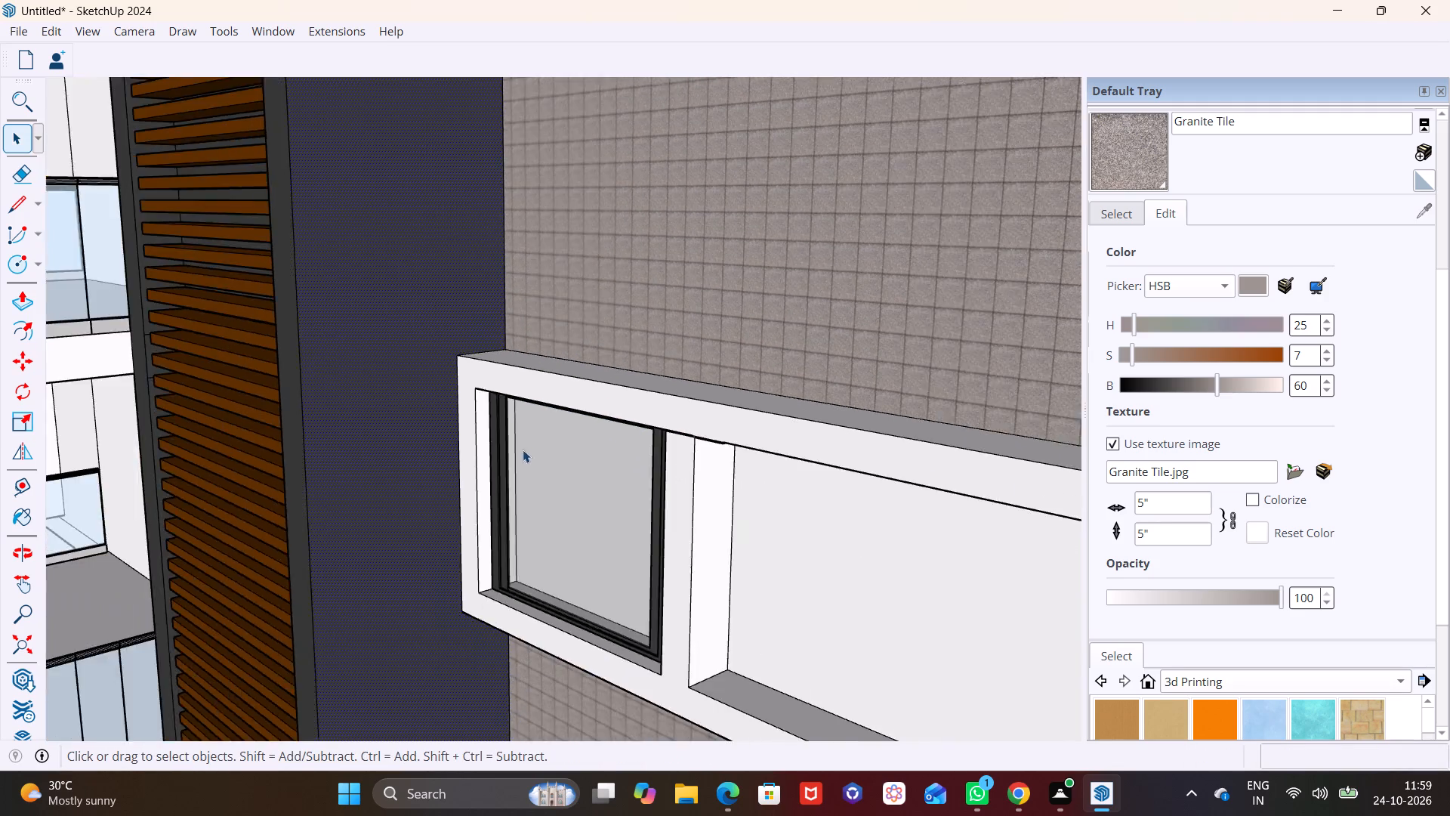
pyautogui.scroll(-5, 523, 450)
pyautogui.moveTo(645, 534); pyautogui.dragTo(884, 517, button='middle')
pyautogui.scroll(-9, 771, 486)
pyautogui.click(1017, 548)
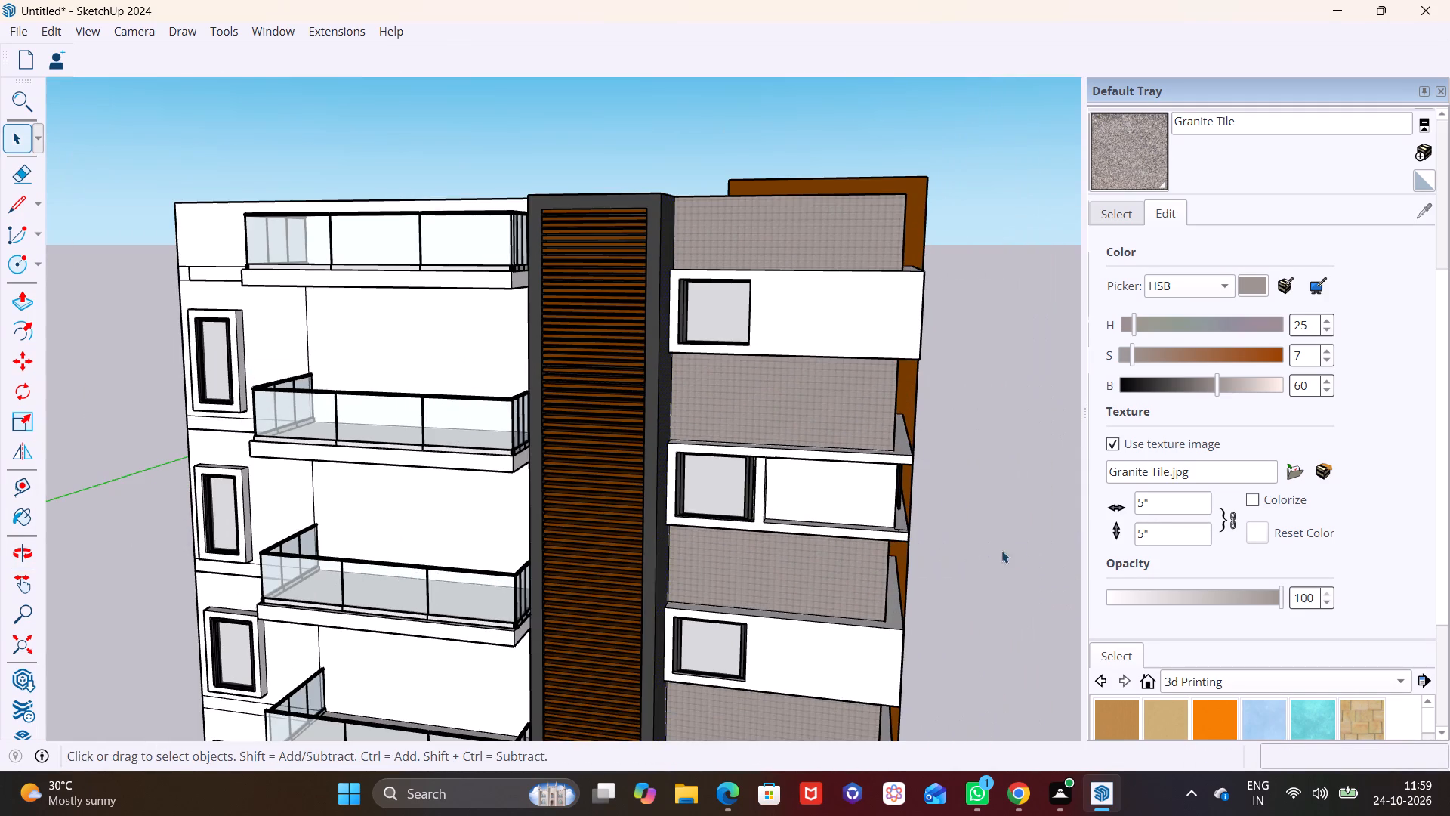
pyautogui.scroll(-3, 970, 554)
pyautogui.moveTo(970, 554); pyautogui.dragTo(918, 555, button='middle')
pyautogui.moveTo(871, 537); pyautogui.dragTo(720, 463, button='middle')
pyautogui.scroll(-8, 716, 462)
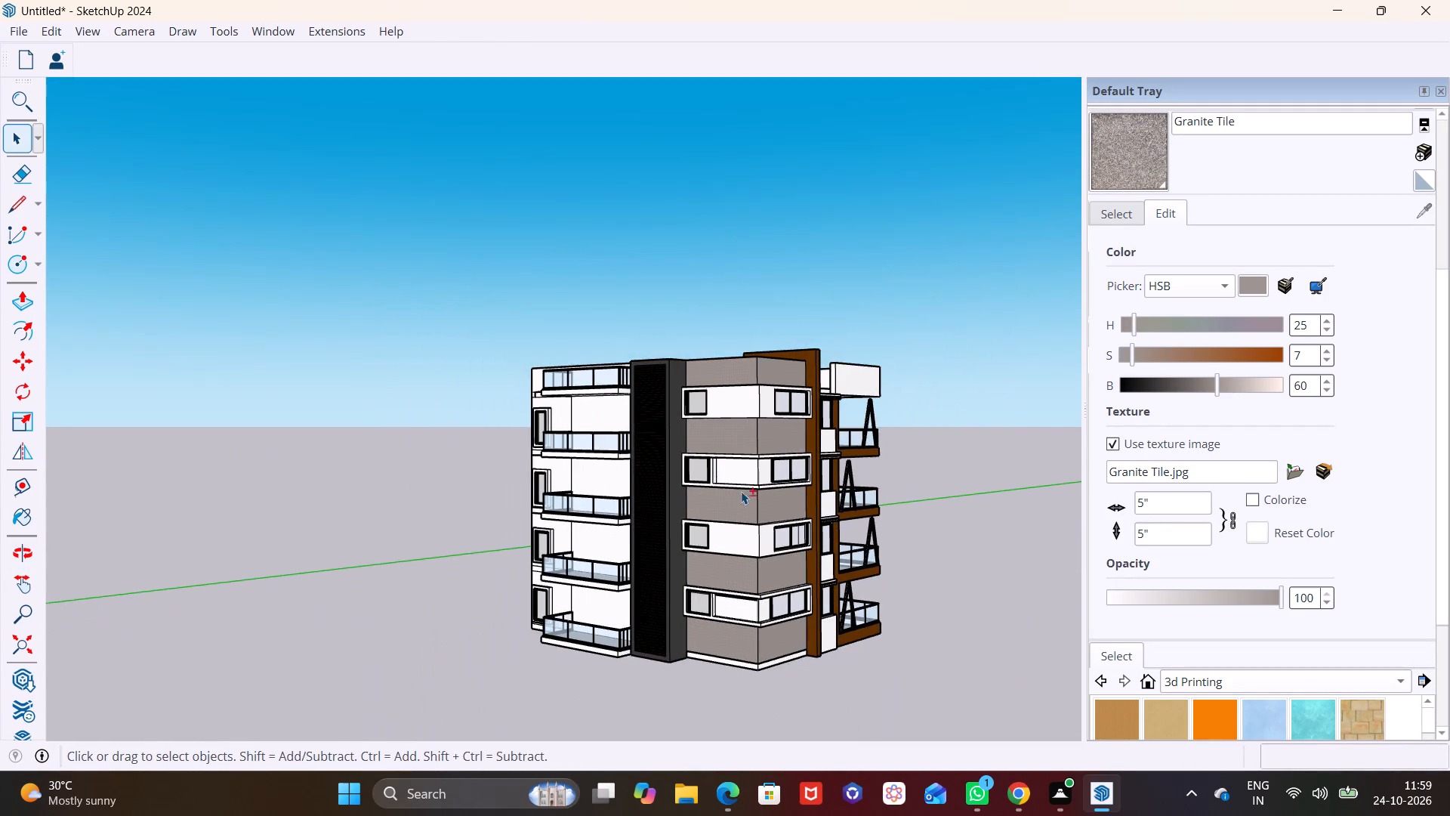
pyautogui.keyDown('shift'); pyautogui.moveTo(741, 491); pyautogui.dragTo(625, 468, button='middle'); pyautogui.keyUp('shift')
pyautogui.moveTo(694, 546); pyautogui.dragTo(753, 542, button='middle')
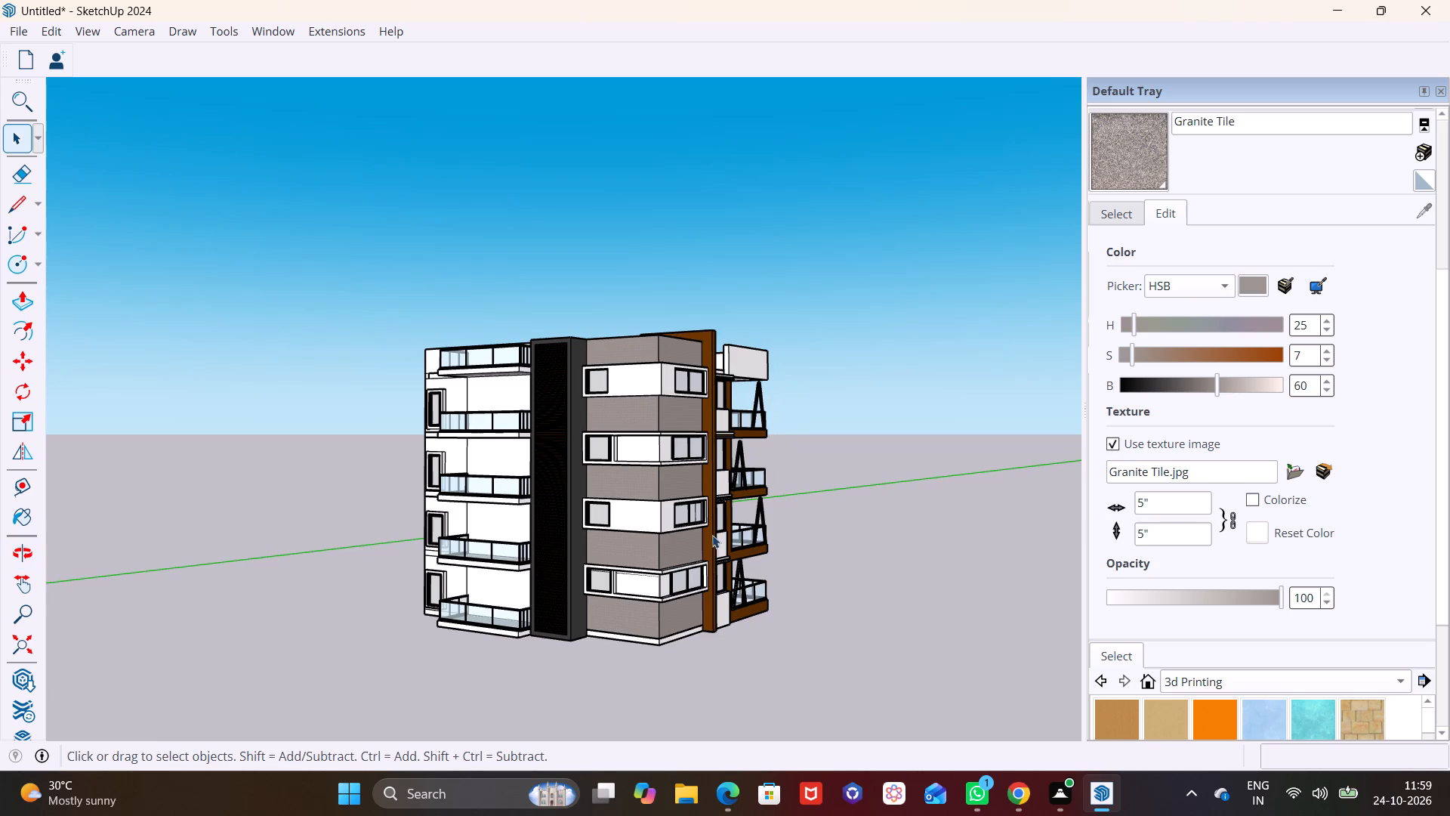
pyautogui.scroll(4, 581, 508)
pyautogui.moveTo(595, 510); pyautogui.dragTo(492, 520, button='middle')
pyautogui.scroll(-4, 557, 500)
pyautogui.moveTo(582, 522); pyautogui.dragTo(557, 517, button='middle')
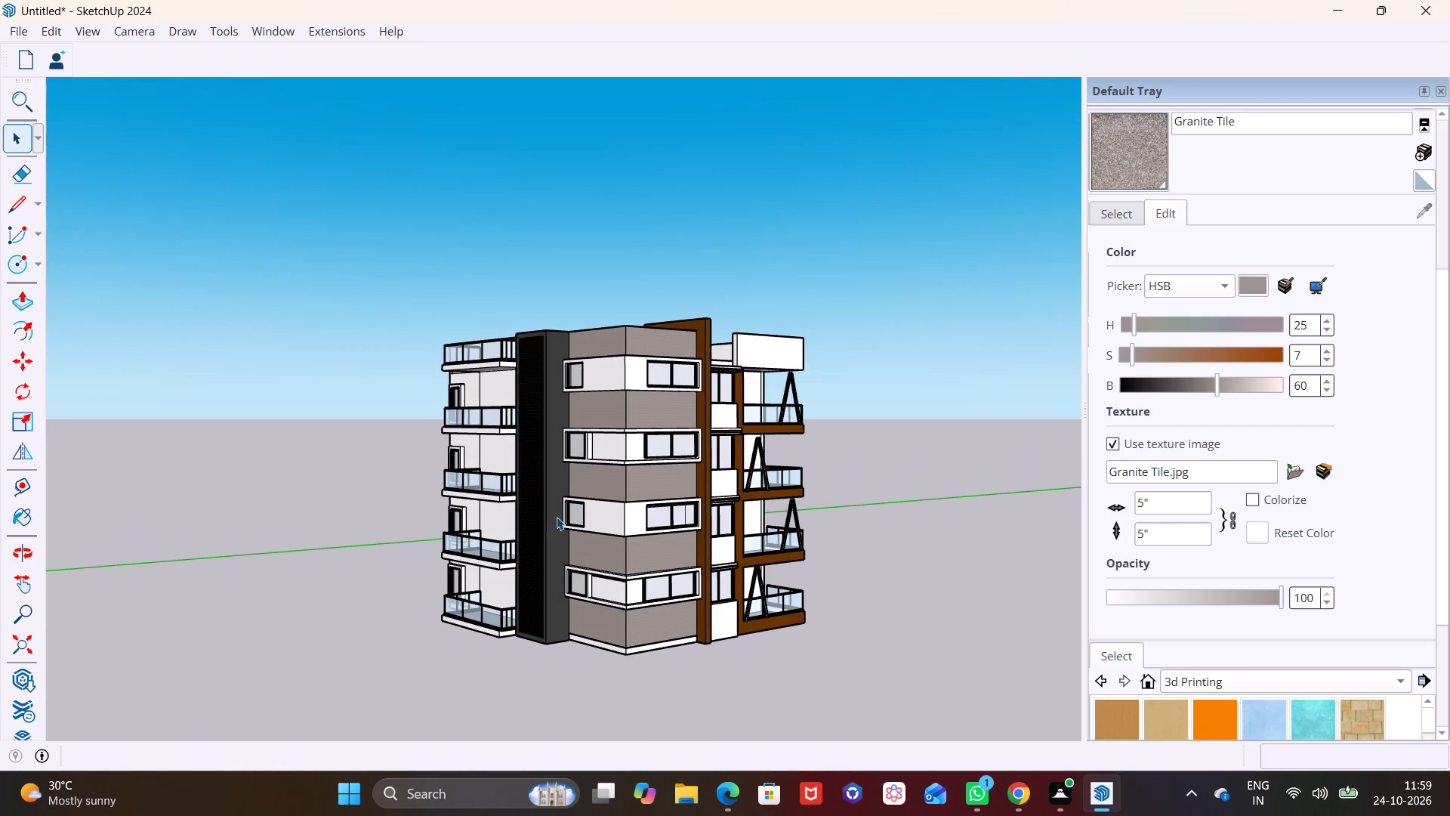
pyautogui.scroll(-1, 557, 512)
pyautogui.moveTo(598, 521); pyautogui.dragTo(615, 509, button='middle')
pyautogui.scroll(-1, 615, 509)
pyautogui.moveTo(637, 526); pyautogui.dragTo(620, 550, button='middle')
pyautogui.scroll(2, 707, 372)
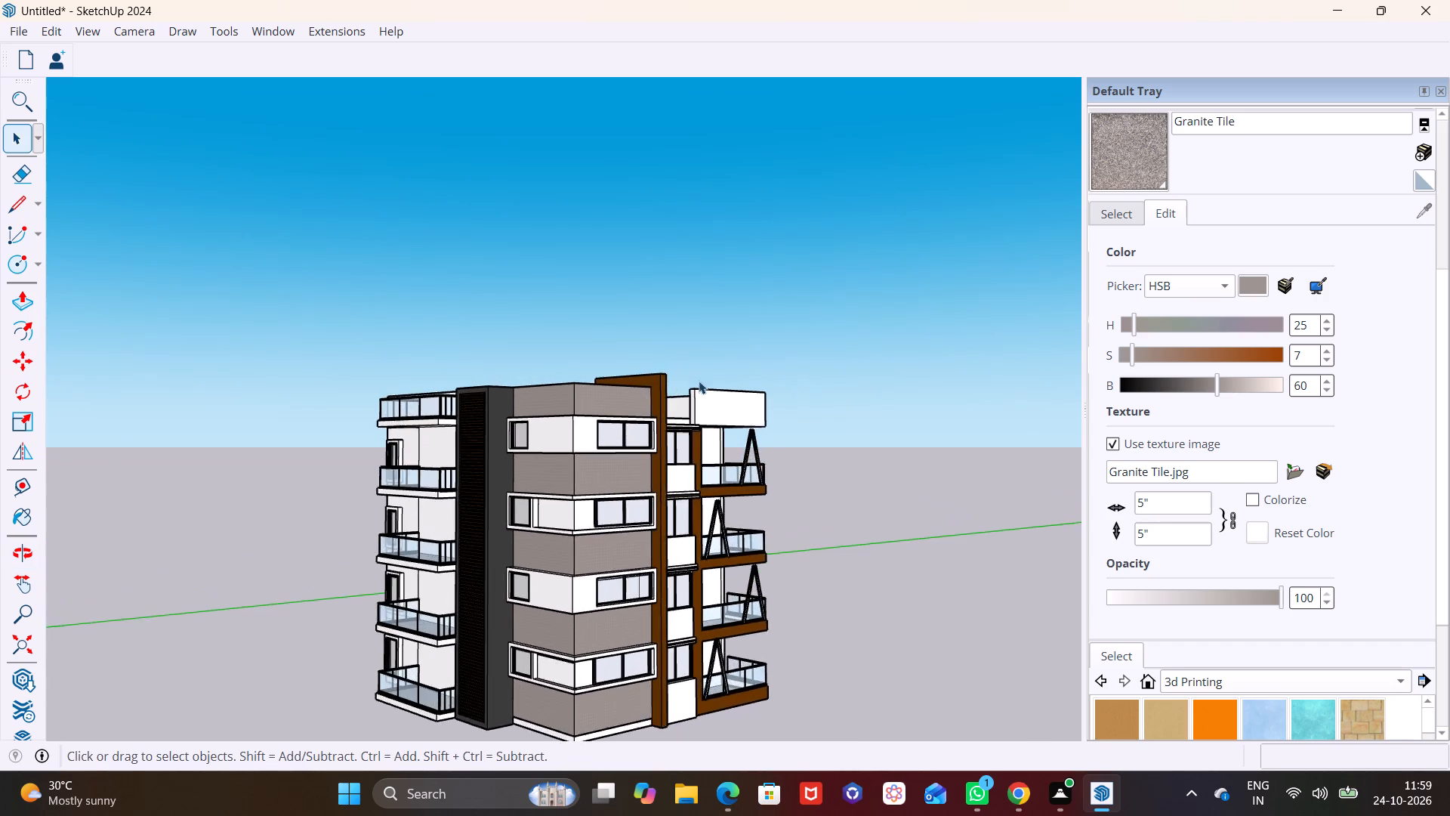
pyautogui.scroll(9, 699, 381)
pyautogui.moveTo(693, 417); pyautogui.dragTo(526, 443, button='middle')
pyautogui.scroll(1, 540, 445)
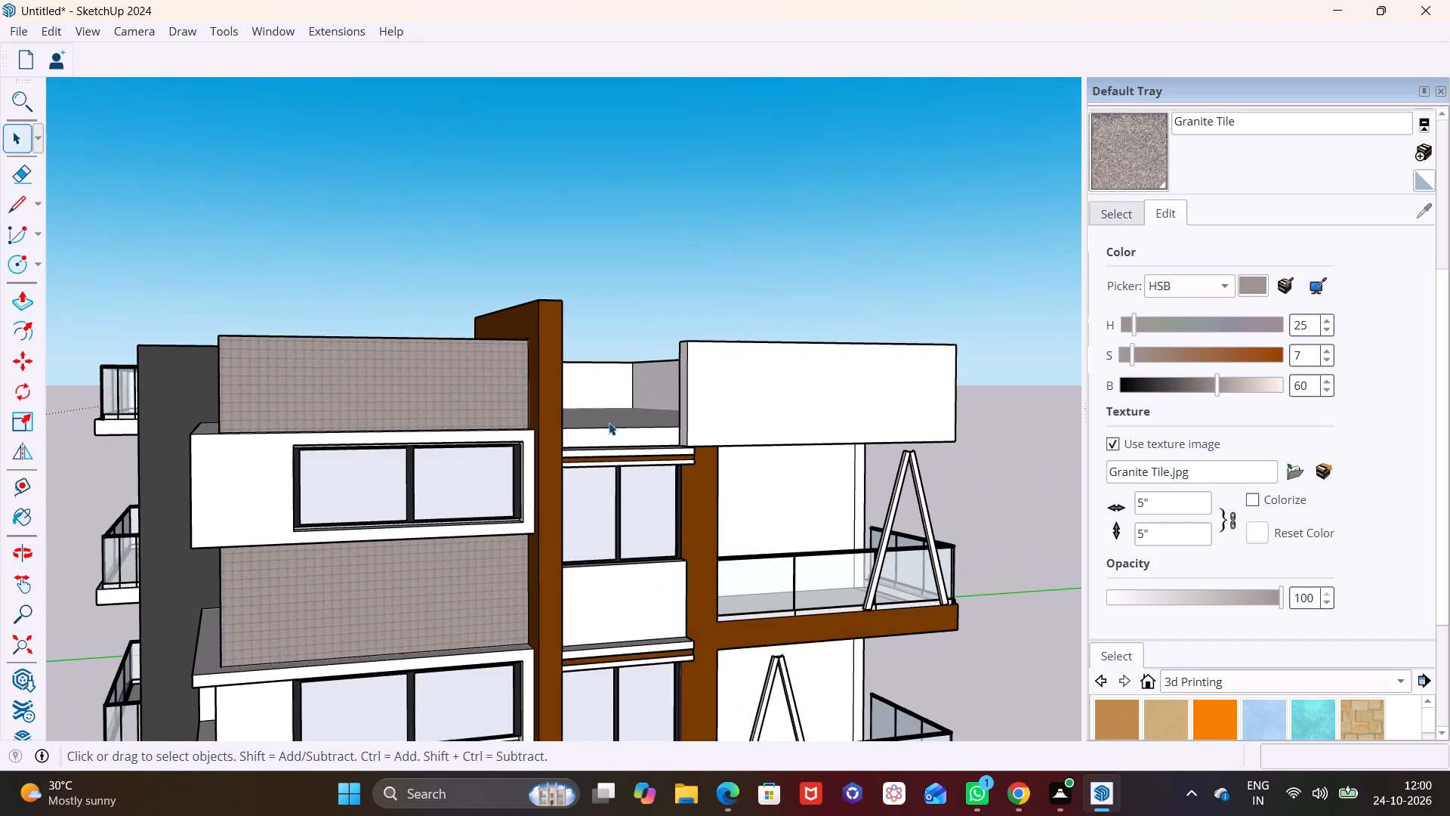
pyautogui.scroll(1, 612, 422)
pyautogui.scroll(-4, 614, 422)
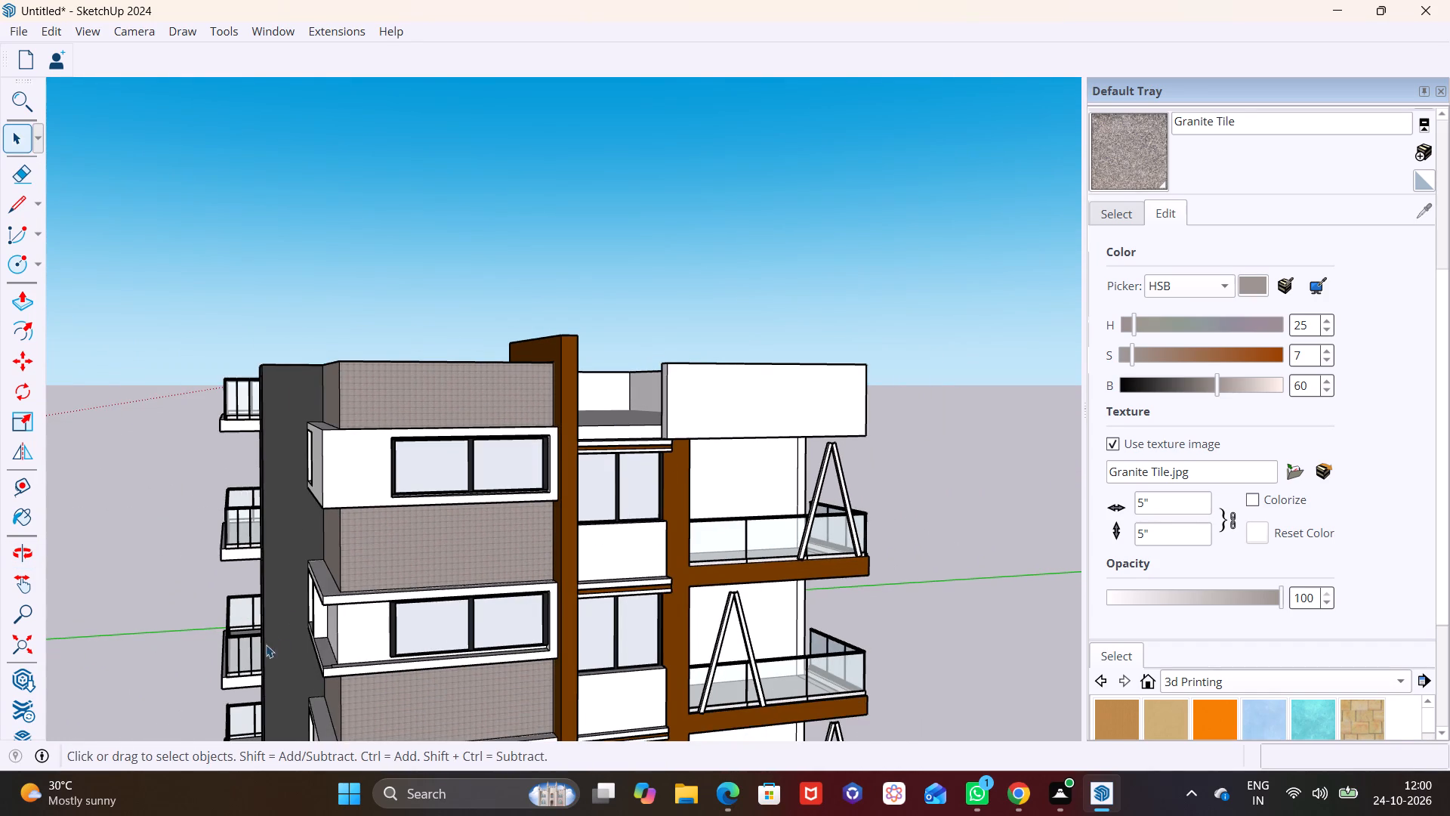
# Copy a side balcony's glass railing panel about 39' 7" to the open roof edge beside the brown frame.
pyautogui.click(251, 663)
pyautogui.press('m')
pyautogui.click(239, 641)
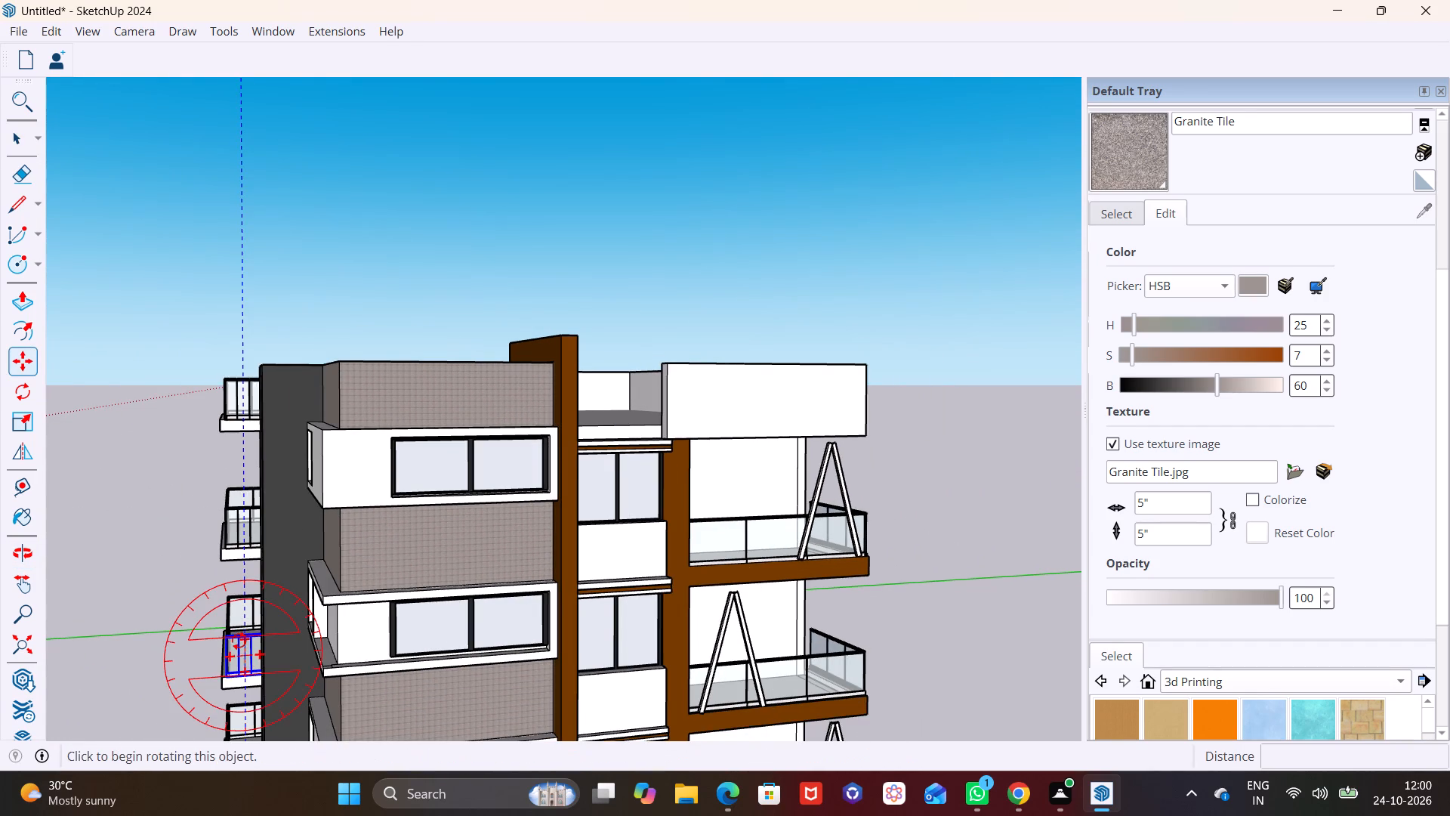
pyautogui.press('space')
pyautogui.press('m')
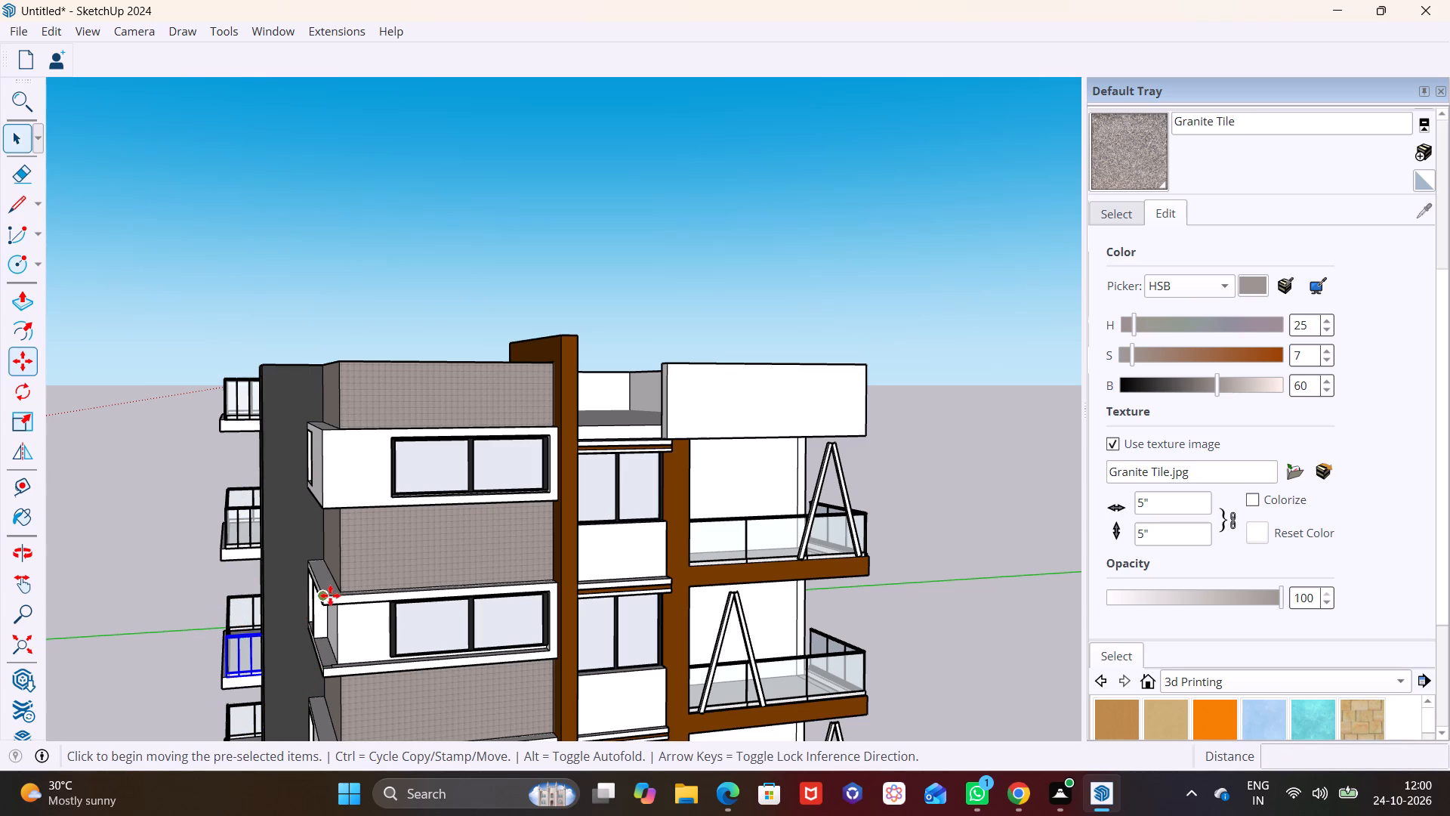
pyautogui.click(232, 637)
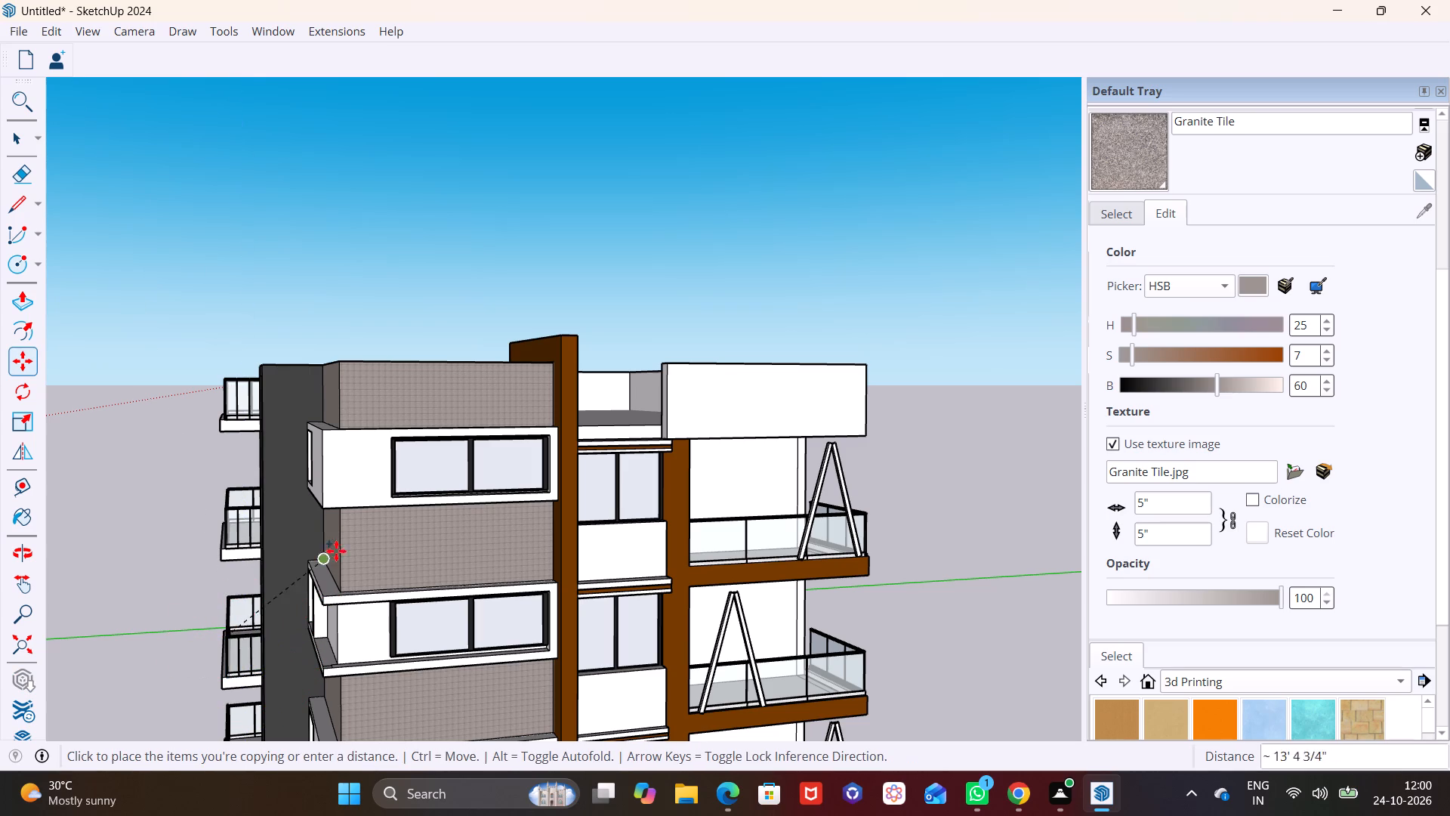
pyautogui.scroll(8, 544, 369)
pyautogui.moveTo(588, 391); pyautogui.dragTo(303, 389, button='middle')
pyautogui.scroll(1, 456, 392)
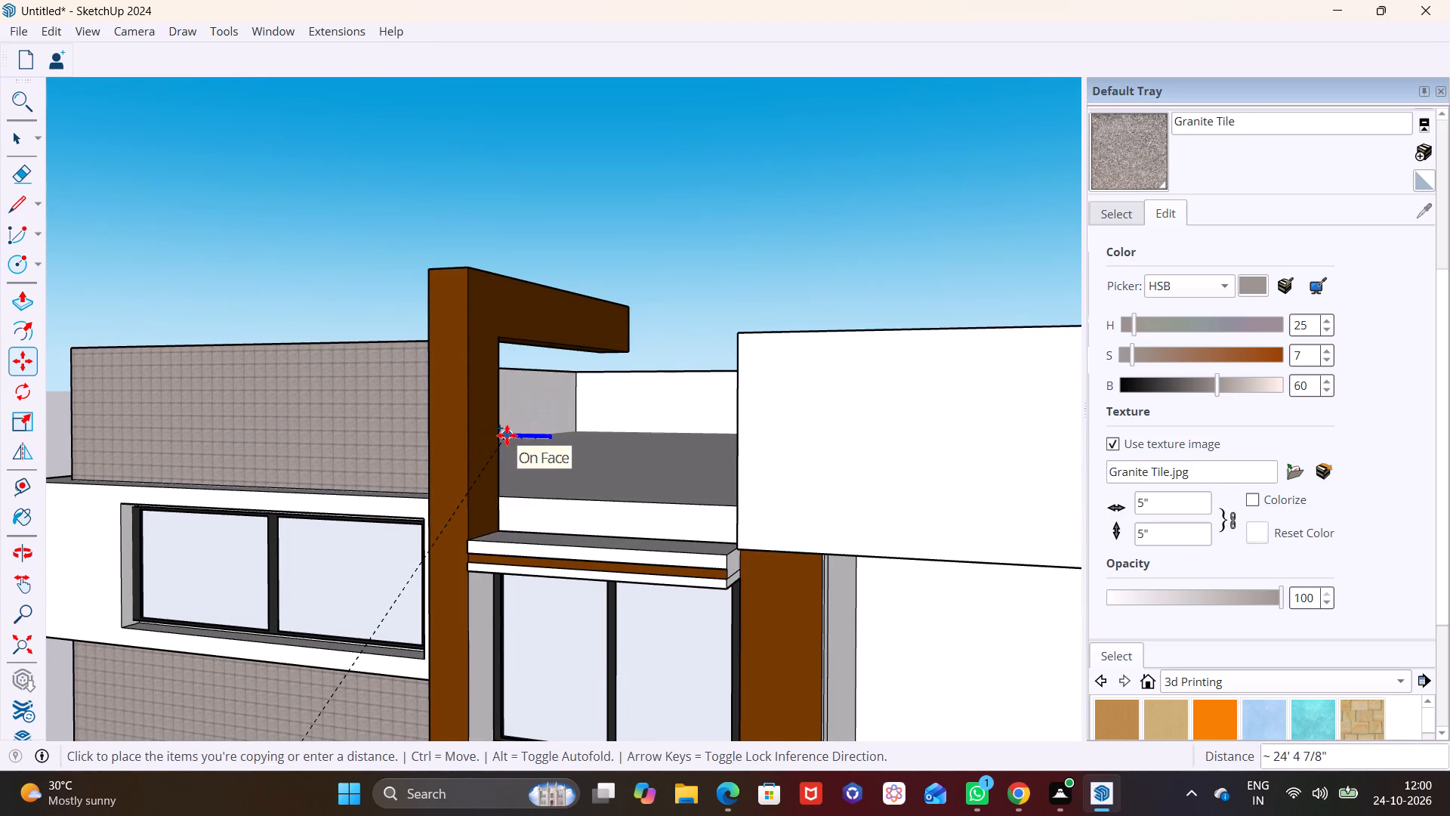
pyautogui.scroll(6, 507, 435)
pyautogui.scroll(-6, 501, 452)
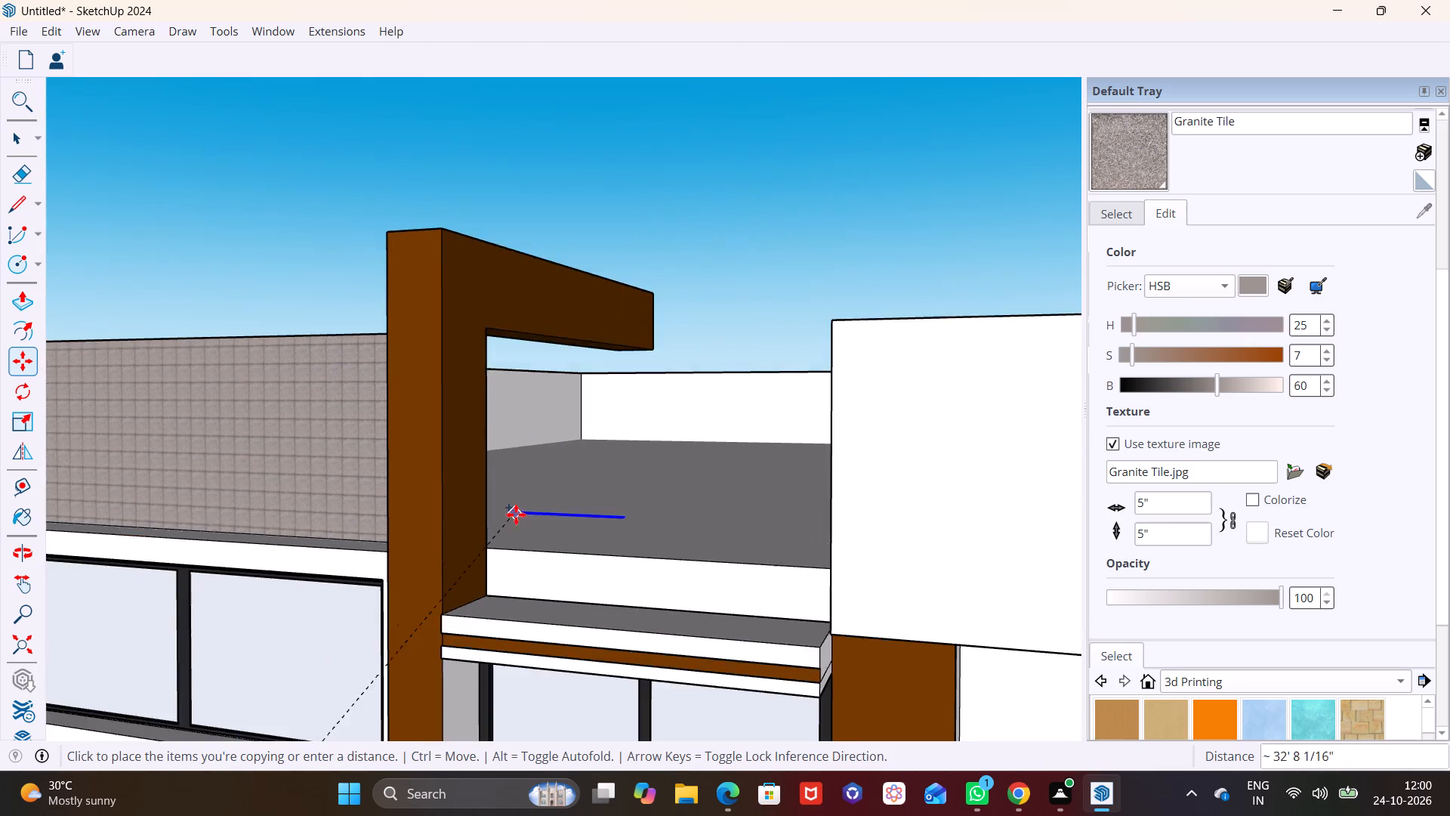
pyautogui.scroll(-5, 516, 515)
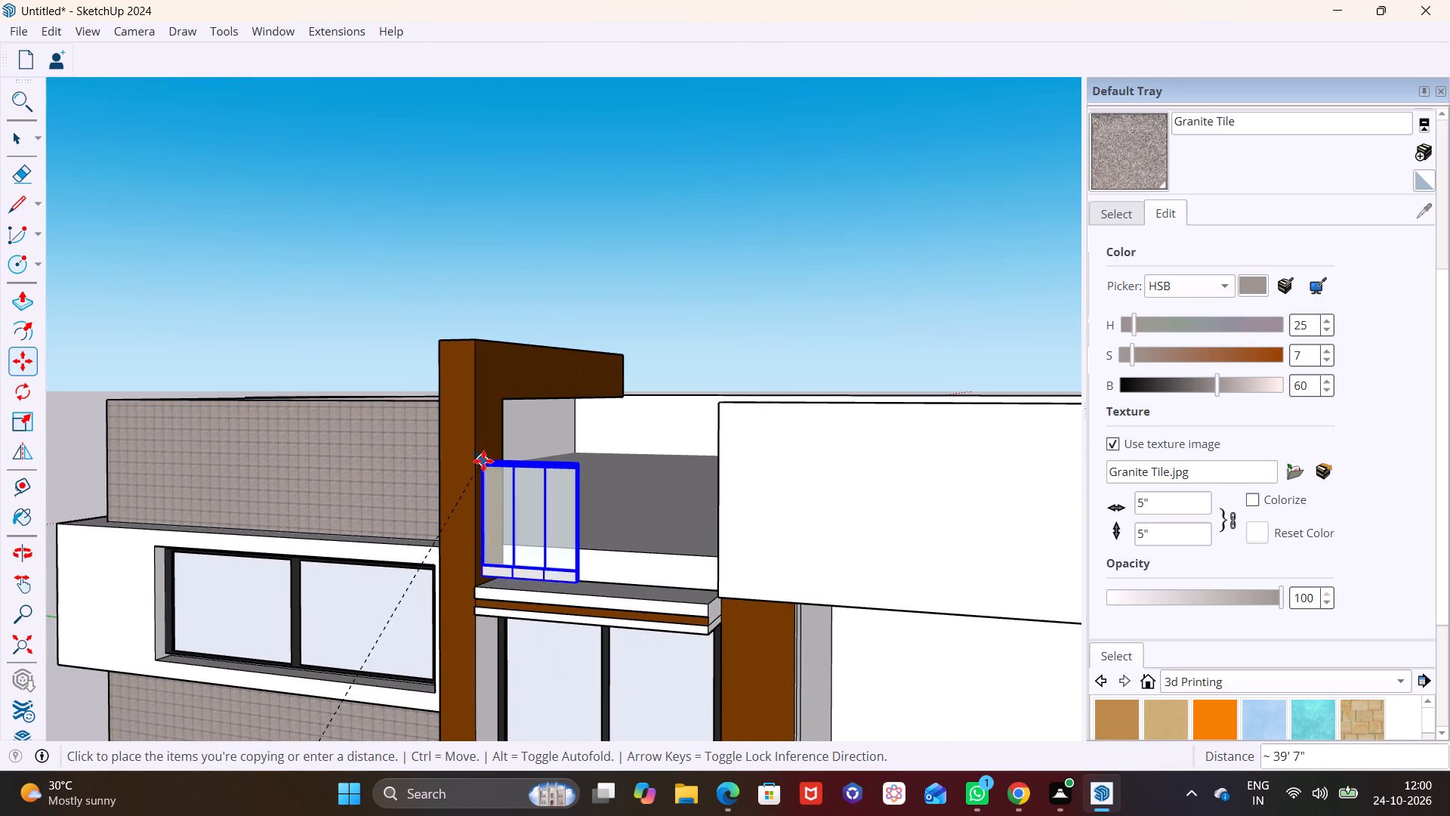
pyautogui.click(495, 464)
# Scale the copied glass railing along the green axis by about 2.35 so it spans from the brown frame to the white wall.
pyautogui.scroll(5, 573, 524)
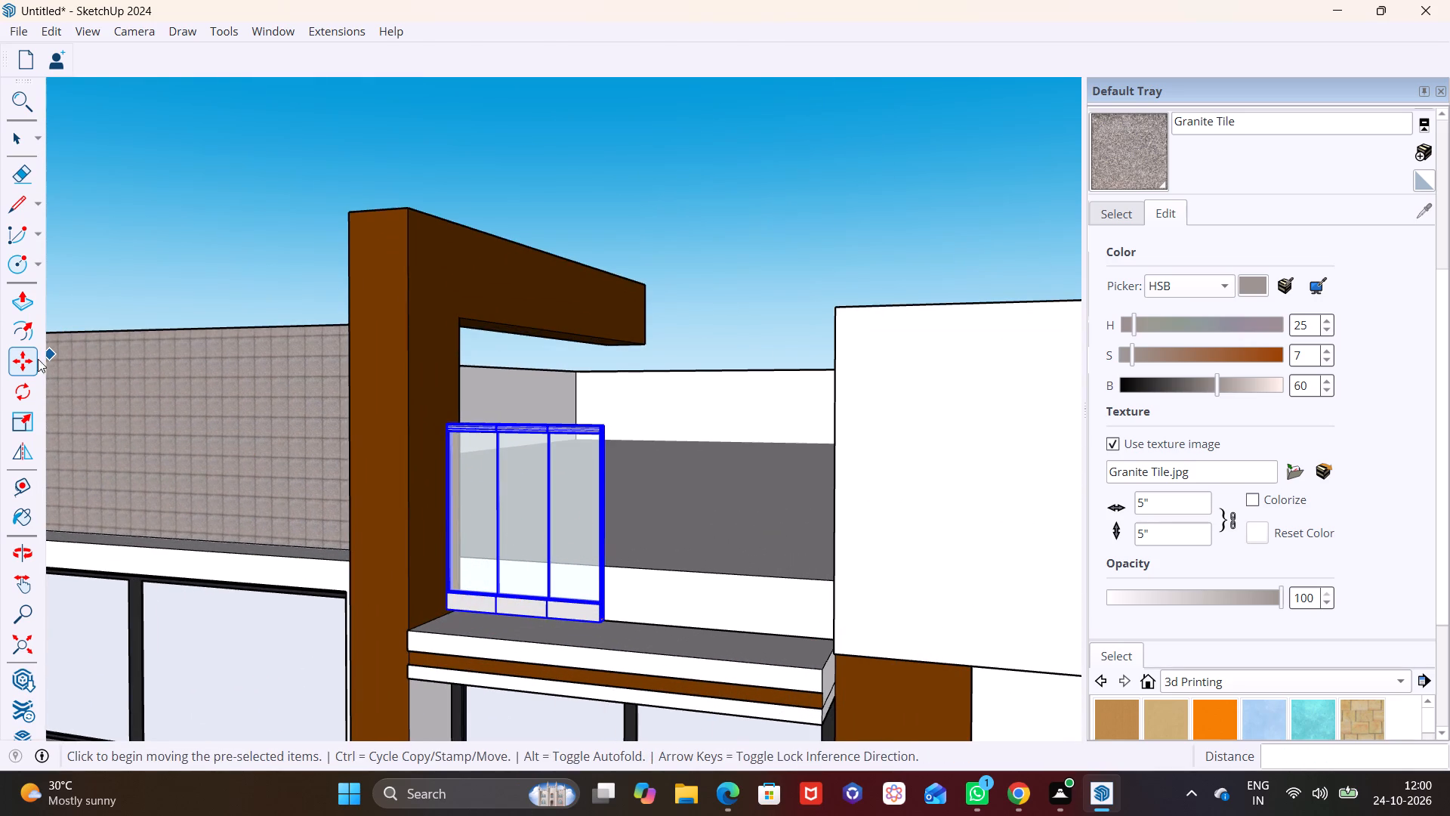
pyautogui.click(19, 412)
pyautogui.moveTo(603, 512); pyautogui.dragTo(472, 521, button='middle')
pyautogui.scroll(1, 473, 521)
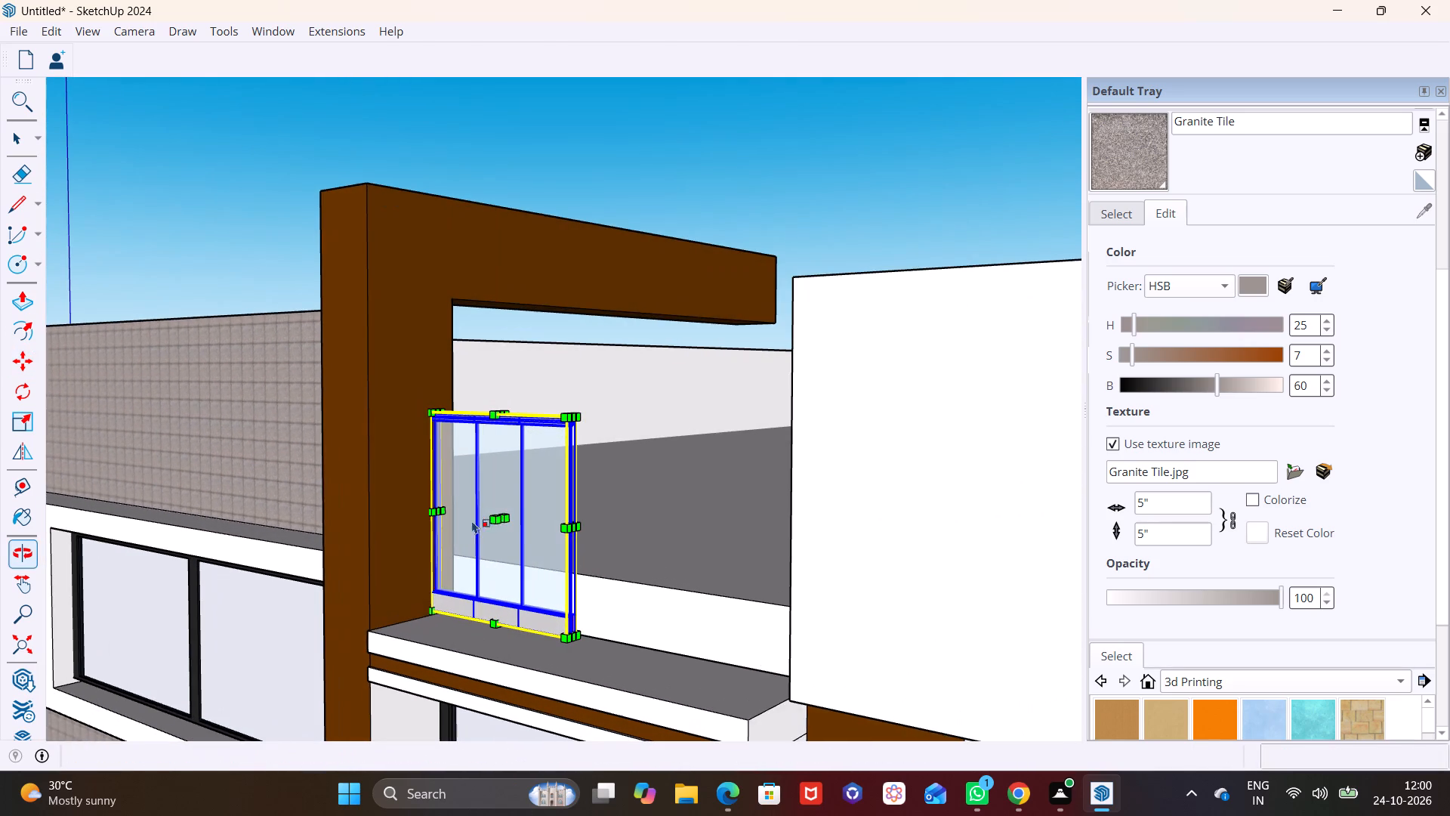
pyautogui.moveTo(472, 521); pyautogui.dragTo(473, 521, button='middle')
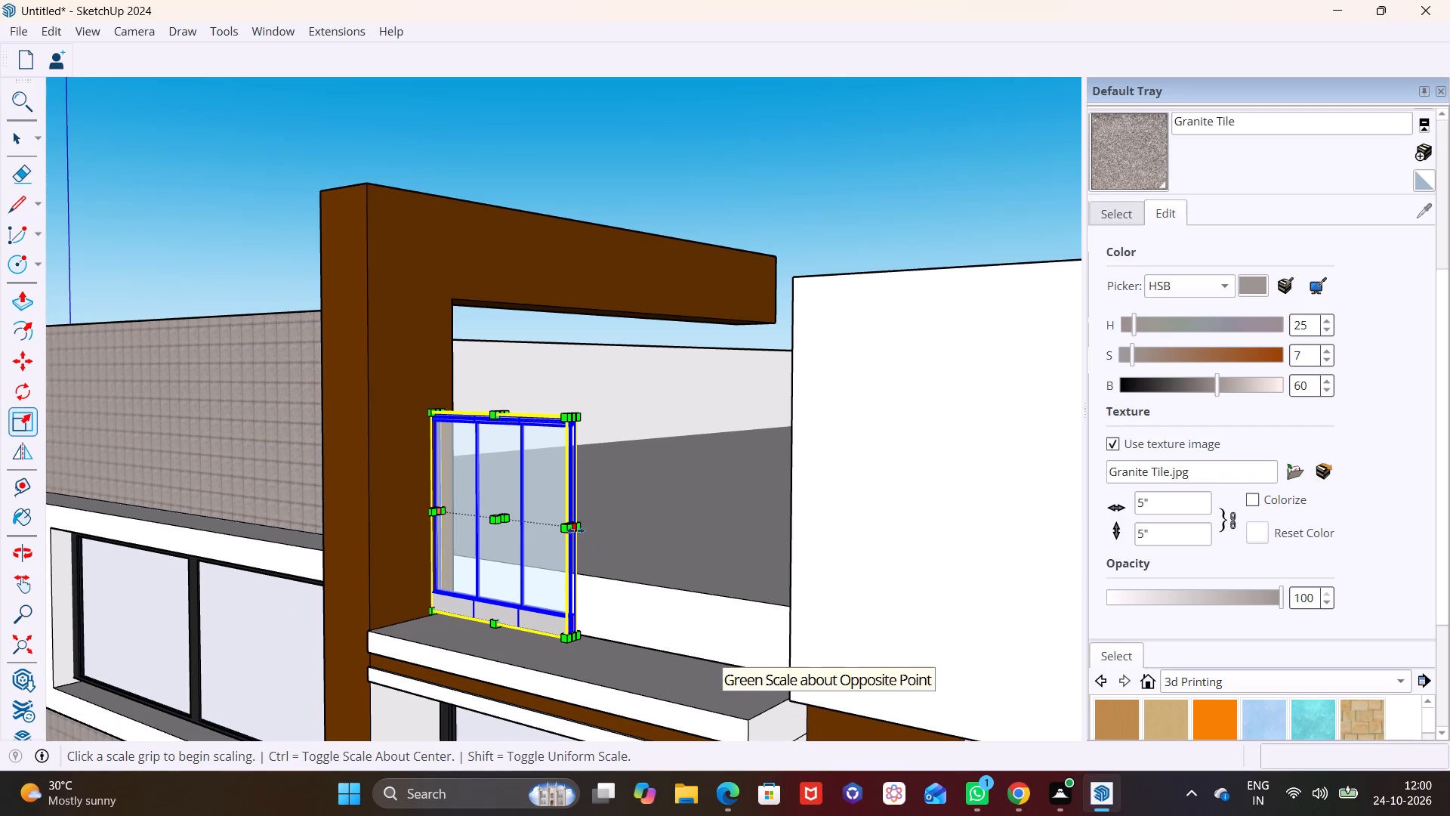
pyautogui.click(575, 530)
pyautogui.click(788, 562)
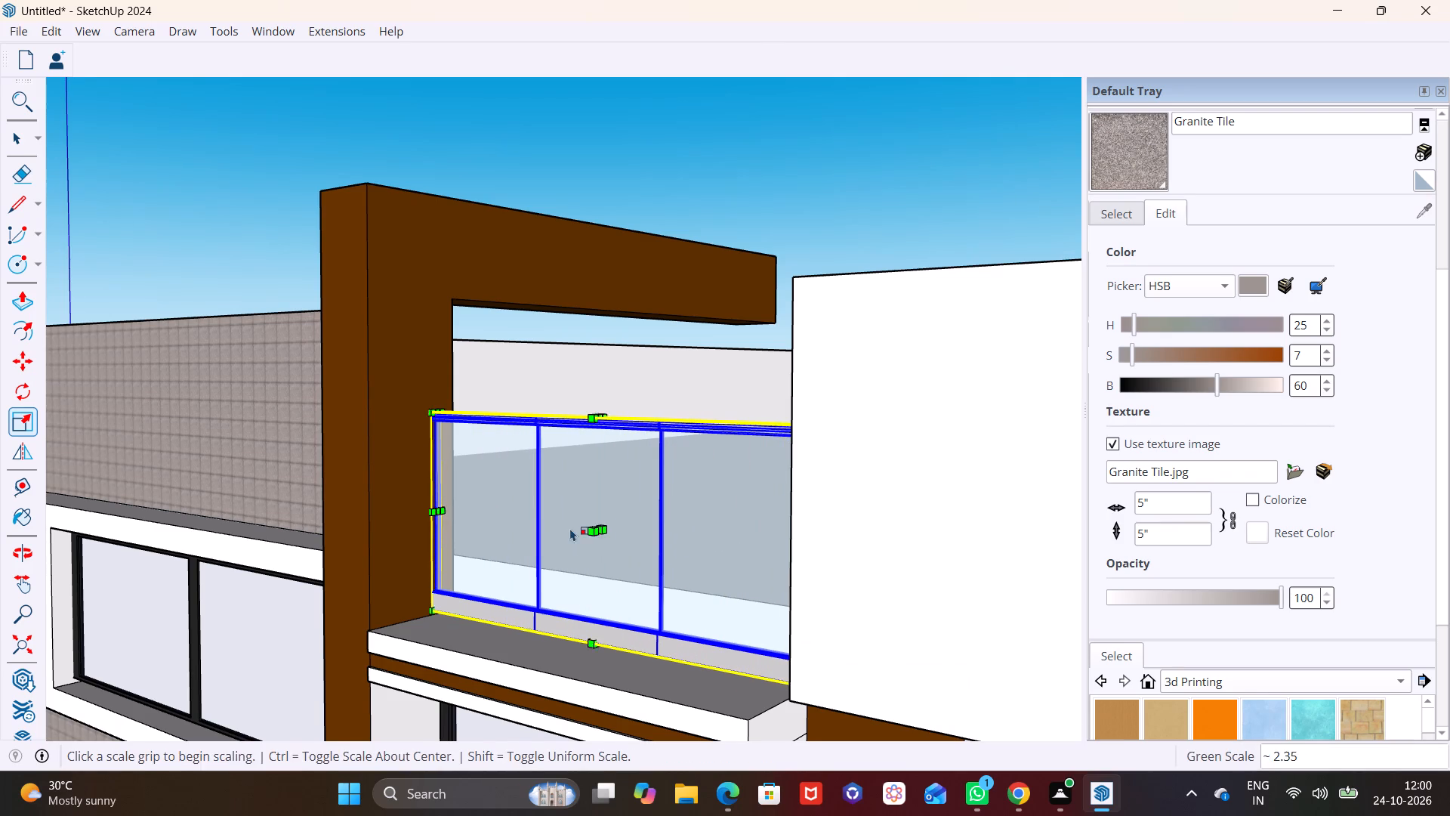
# Raise the stretched railing about 11 5/8" along the brown frame's side and deselect it.
pyautogui.scroll(-3, 570, 528)
pyautogui.moveTo(593, 552); pyautogui.dragTo(857, 570, button='middle')
pyautogui.scroll(6, 619, 606)
pyautogui.press('m')
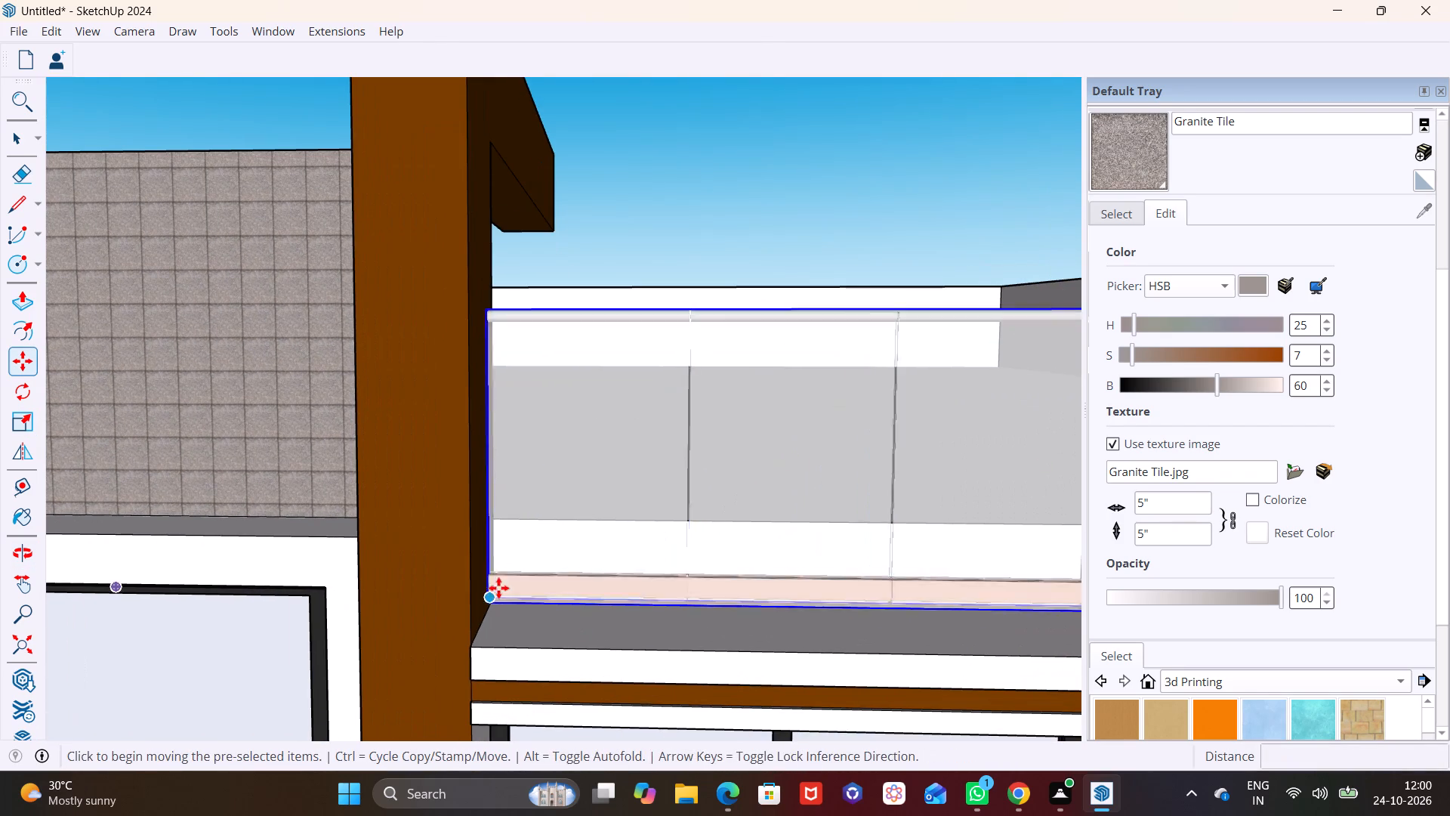
pyautogui.click(493, 597)
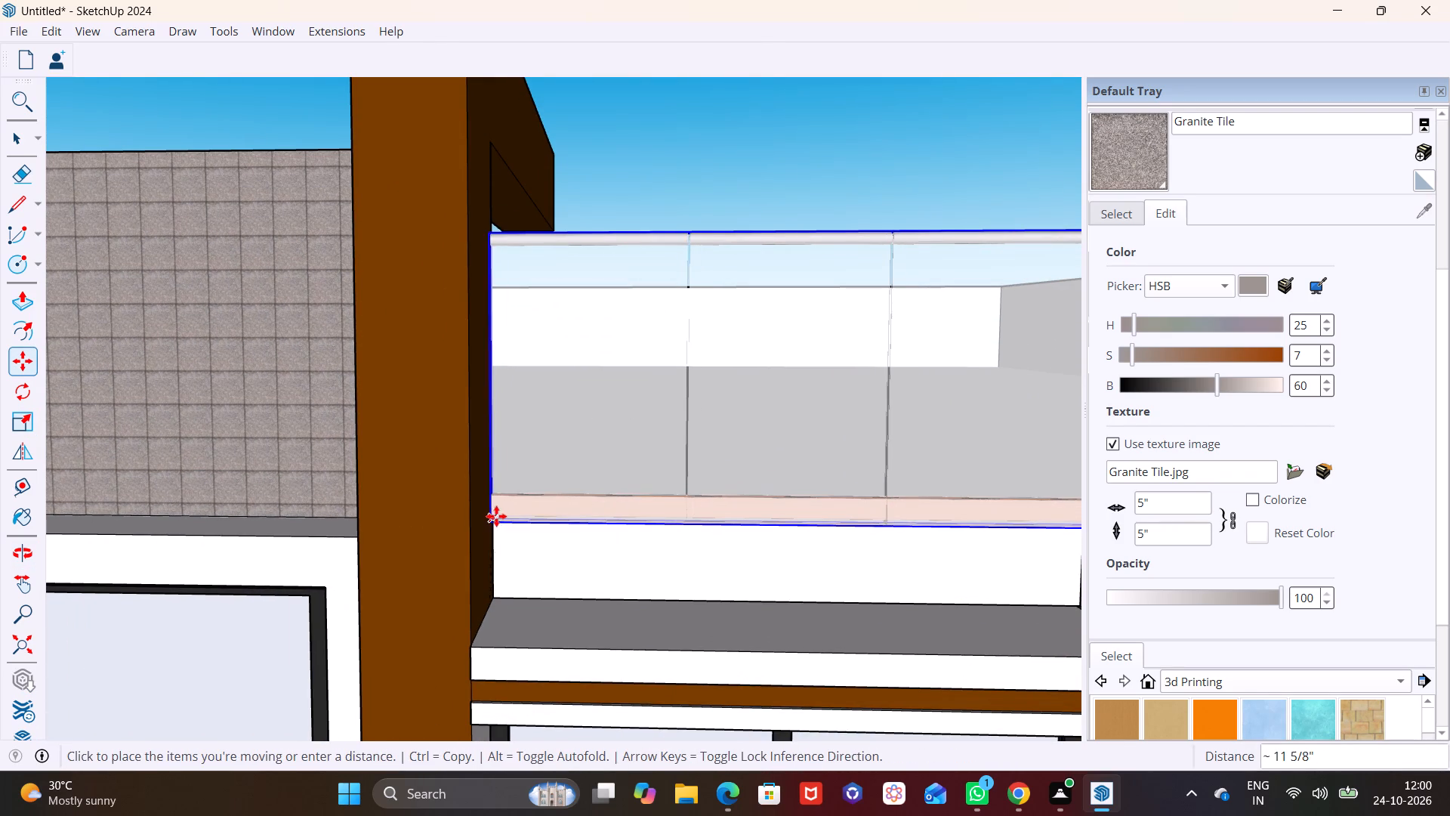
pyautogui.click(494, 516)
pyautogui.press('space')
pyautogui.click(560, 568)
# Move the railing about 2 1/8" inward so its base sits back on the low white parapet beside the brown frame.
pyautogui.scroll(-7, 562, 568)
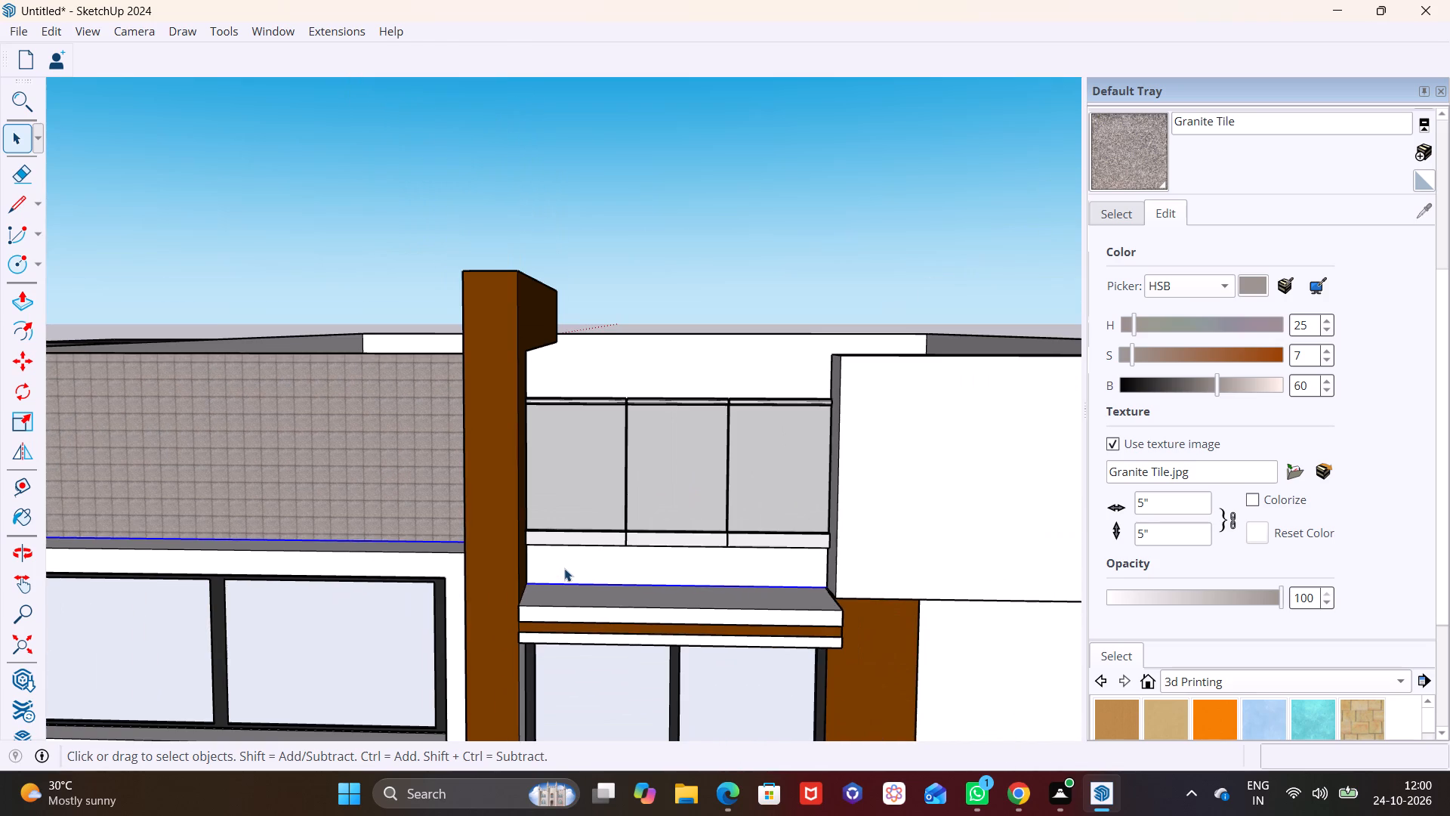
pyautogui.scroll(-5, 705, 487)
pyautogui.moveTo(702, 489); pyautogui.dragTo(456, 492, button='middle')
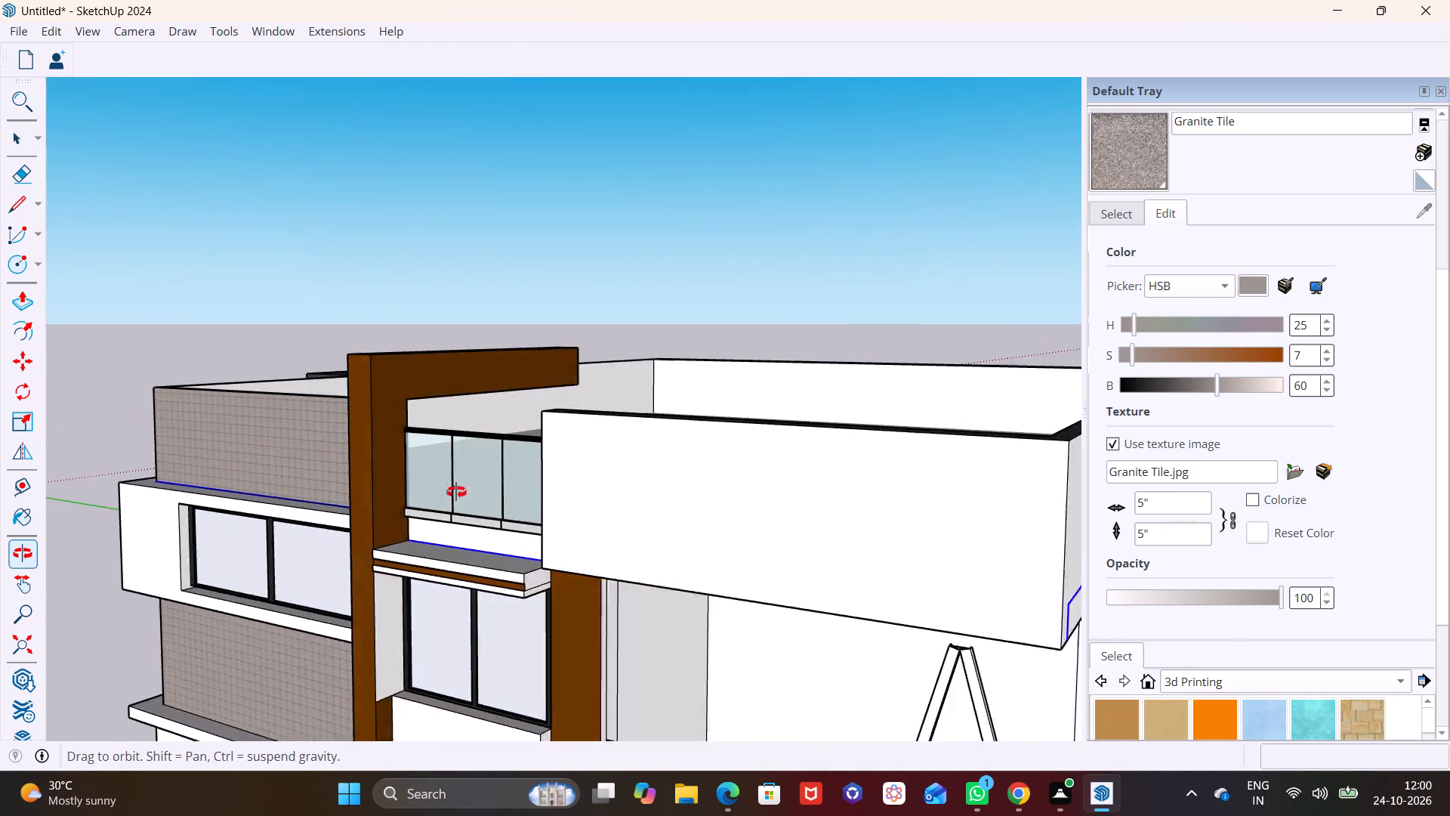
pyautogui.moveTo(456, 492); pyautogui.dragTo(388, 505, button='middle')
pyautogui.scroll(7, 395, 471)
pyautogui.moveTo(402, 472); pyautogui.dragTo(537, 427, button='middle')
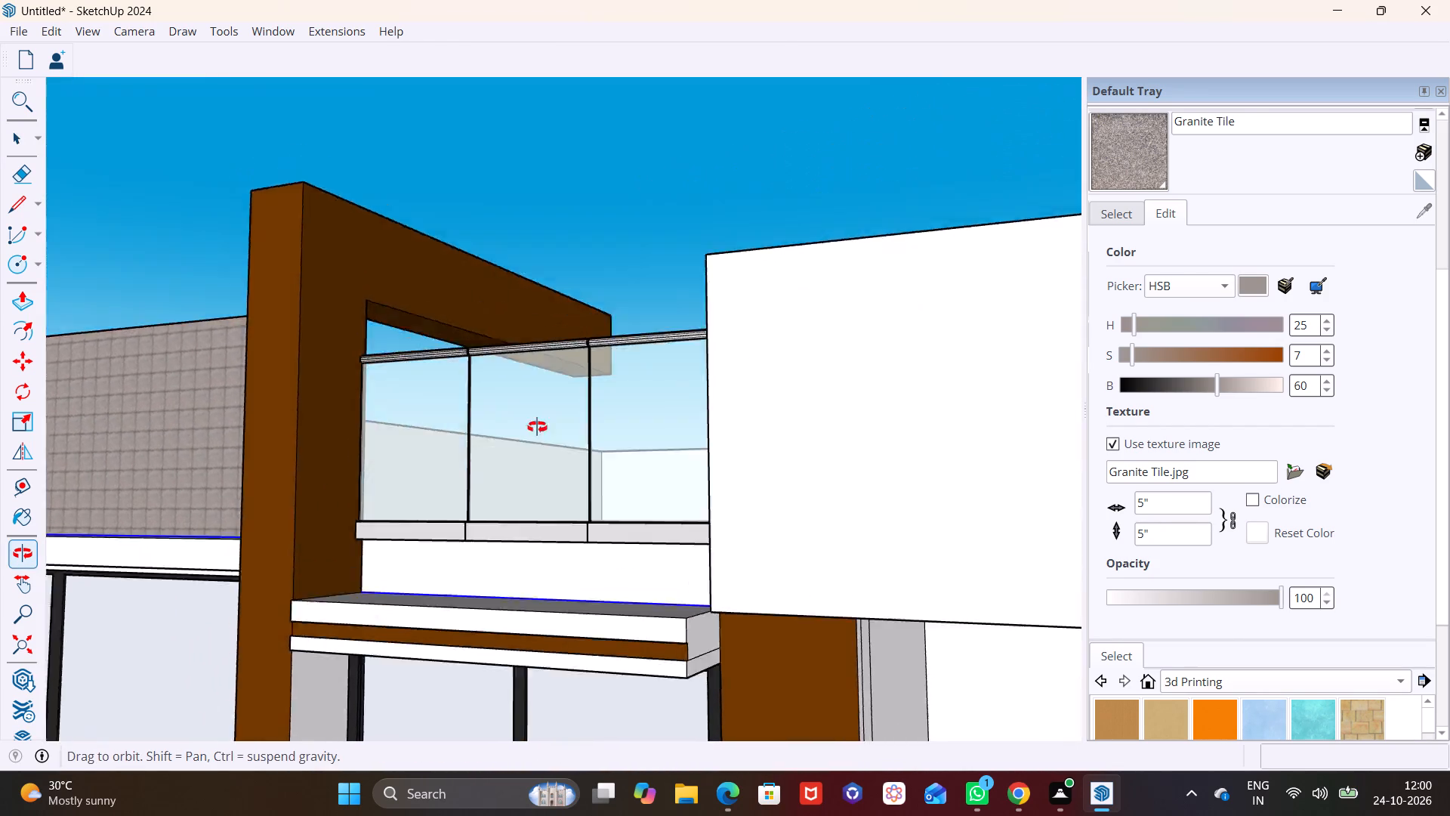
pyautogui.moveTo(537, 427); pyautogui.dragTo(404, 630, button='middle')
pyautogui.scroll(8, 251, 636)
pyautogui.keyDown('shift'); pyautogui.moveTo(353, 608); pyautogui.dragTo(404, 592, button='middle'); pyautogui.keyUp('shift')
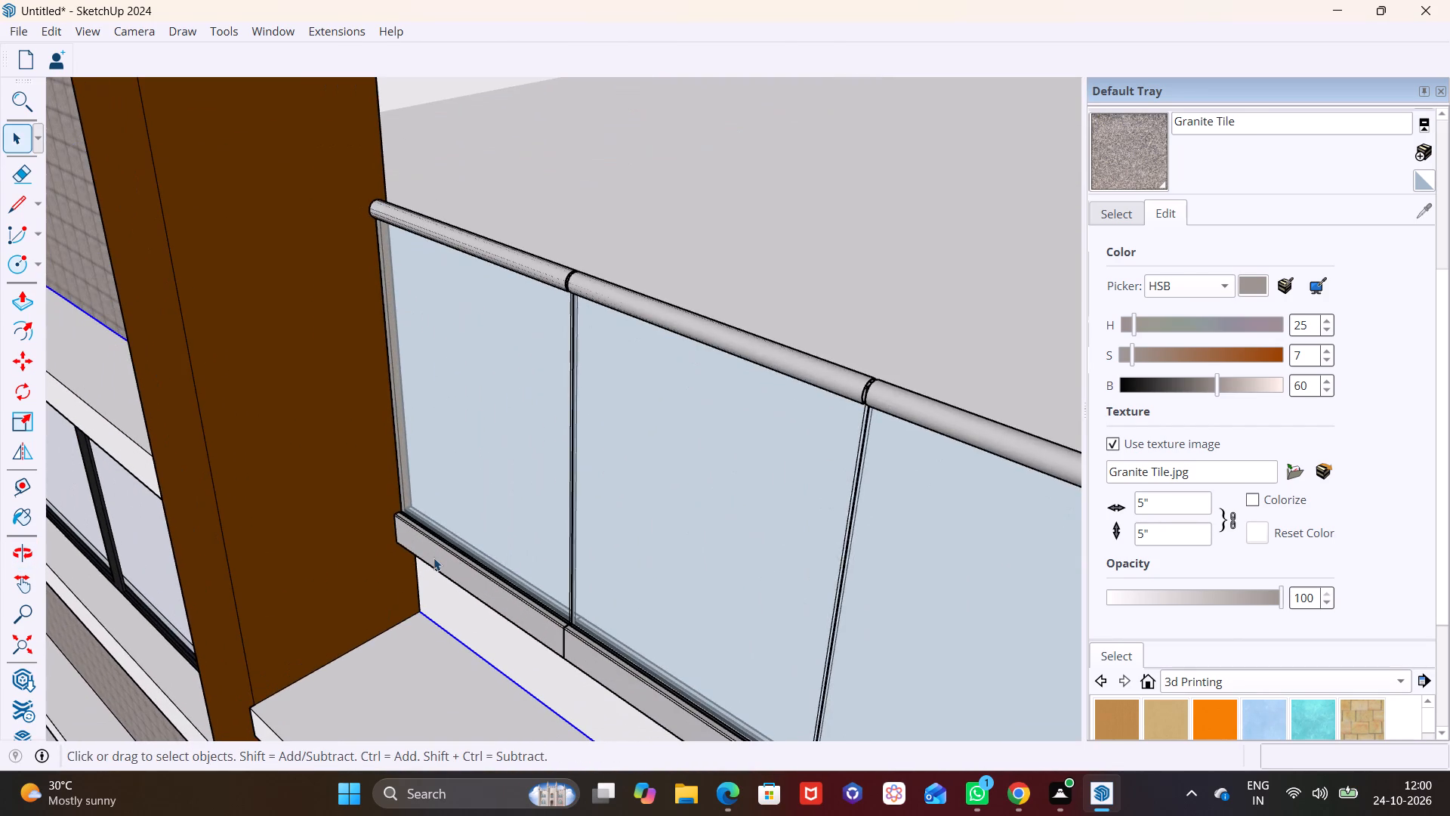
pyautogui.click(433, 558)
pyautogui.press('m')
pyautogui.click(403, 545)
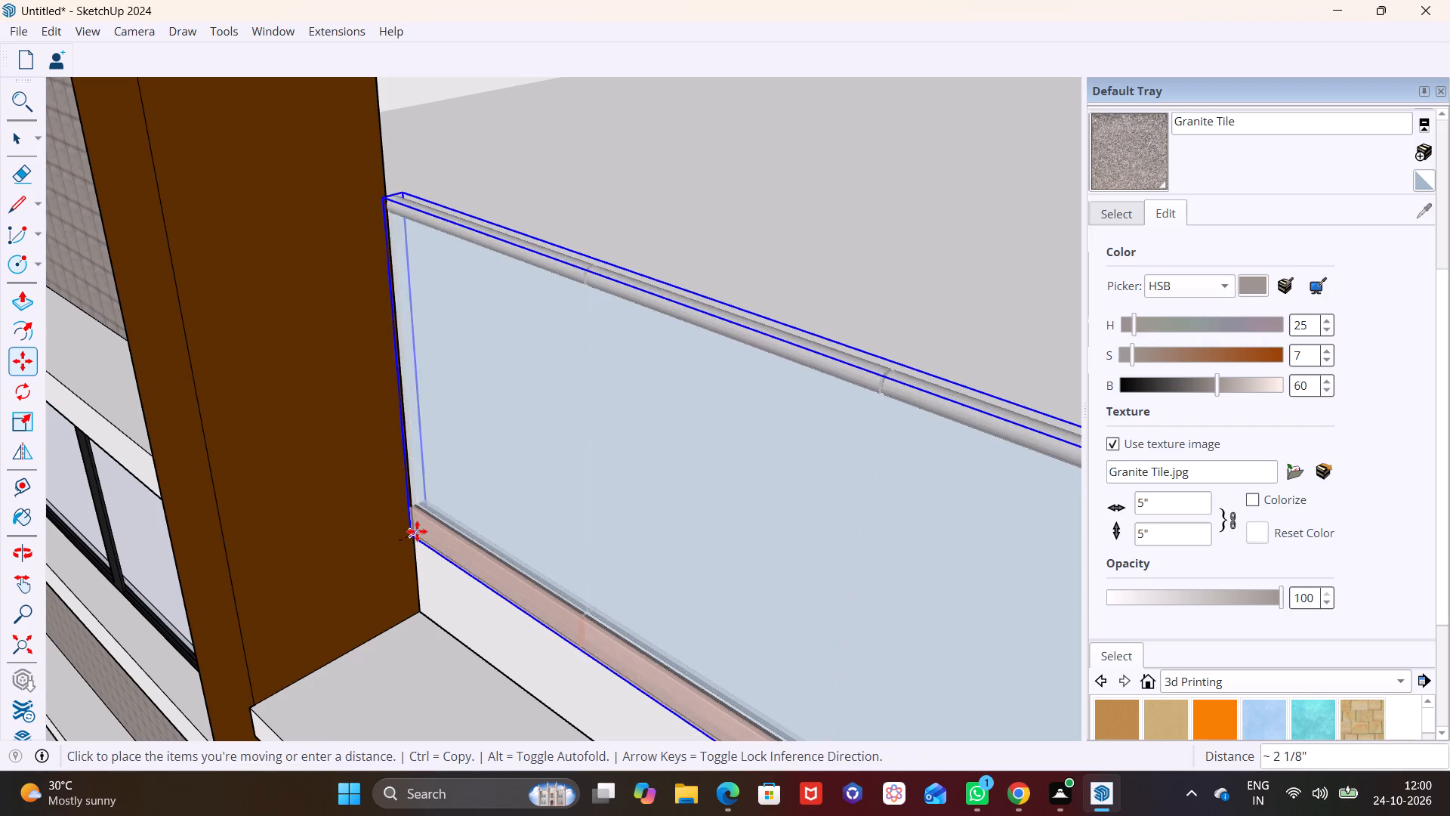
pyautogui.click(414, 530)
pyautogui.press('space')
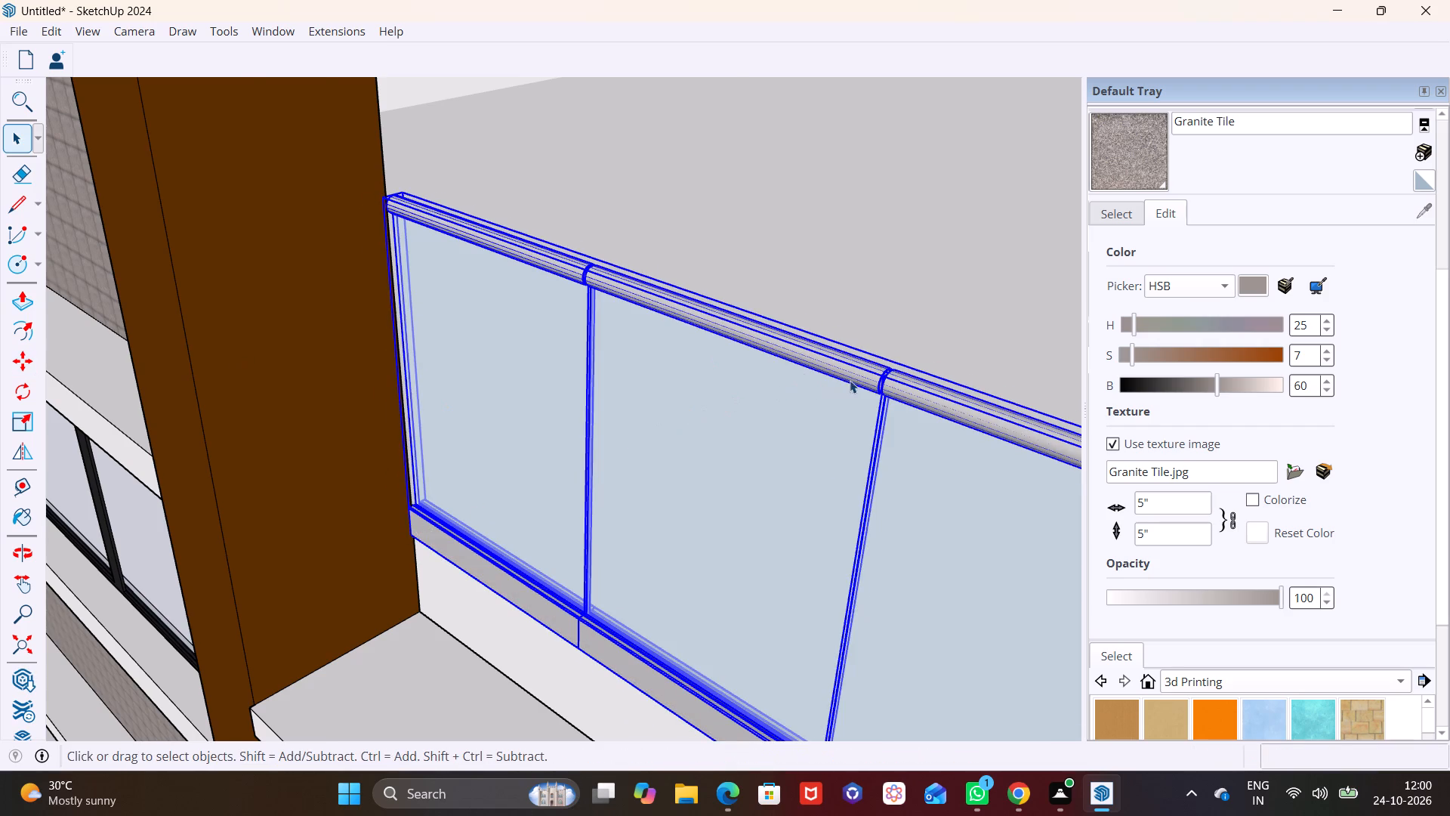
# Scale the roof railing's height down from its top edge and deselect it.
pyautogui.scroll(-7, 850, 379)
pyautogui.keyDown('shift'); pyautogui.moveTo(835, 390); pyautogui.dragTo(623, 366, button='middle'); pyautogui.keyUp('shift')
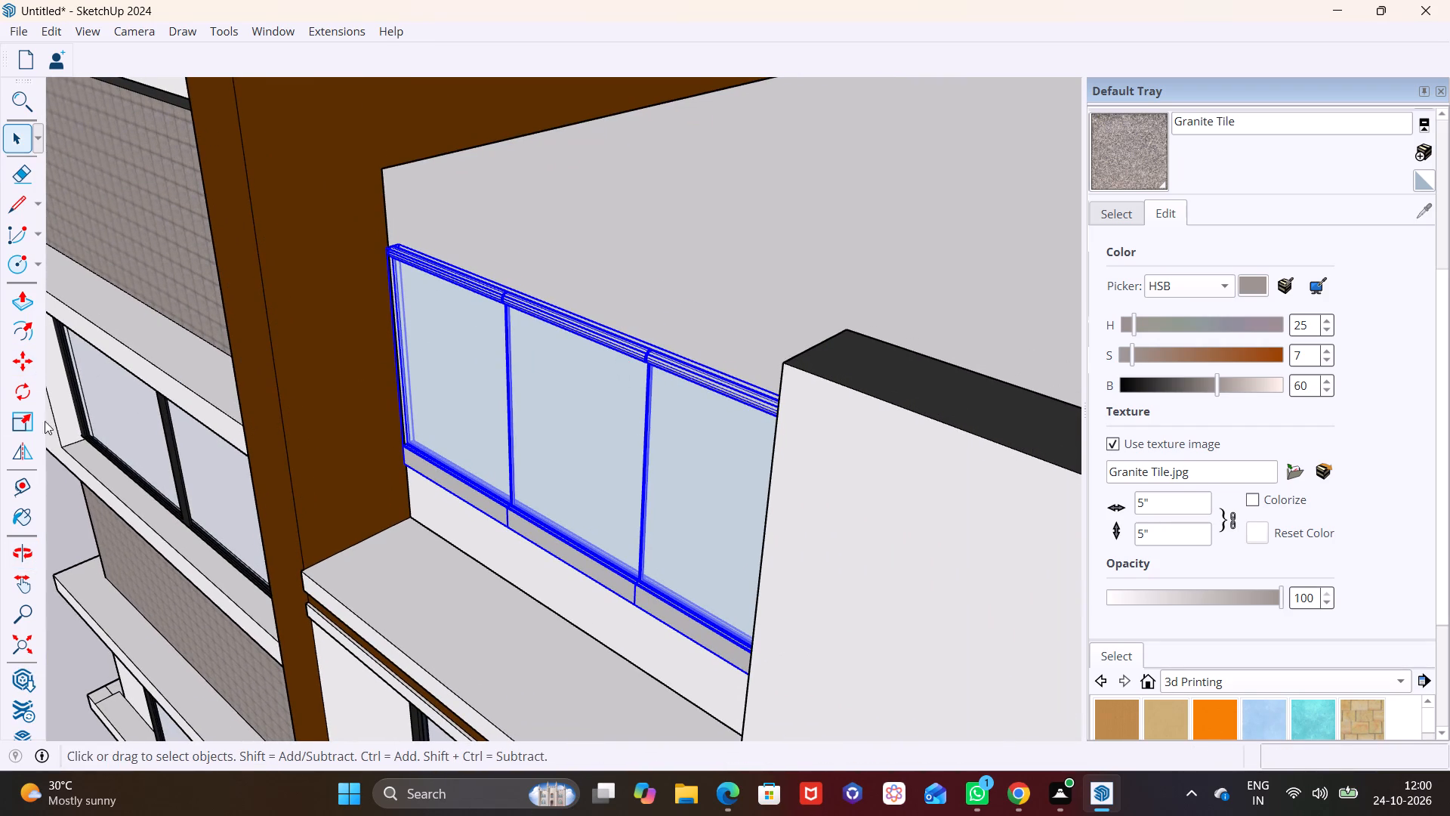
pyautogui.click(46, 421)
pyautogui.click(26, 417)
pyautogui.press('space')
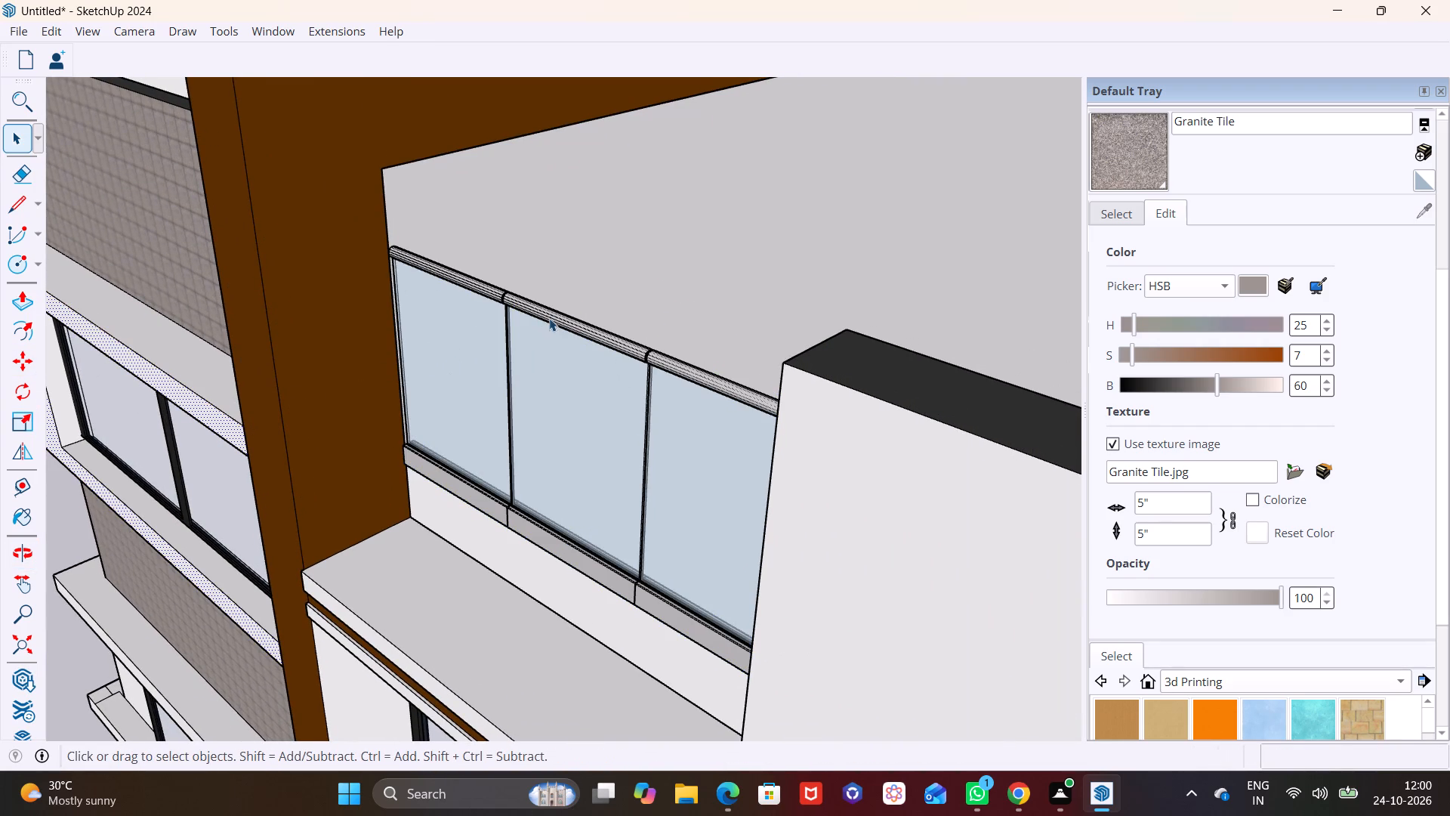
pyautogui.click(549, 318)
pyautogui.click(23, 422)
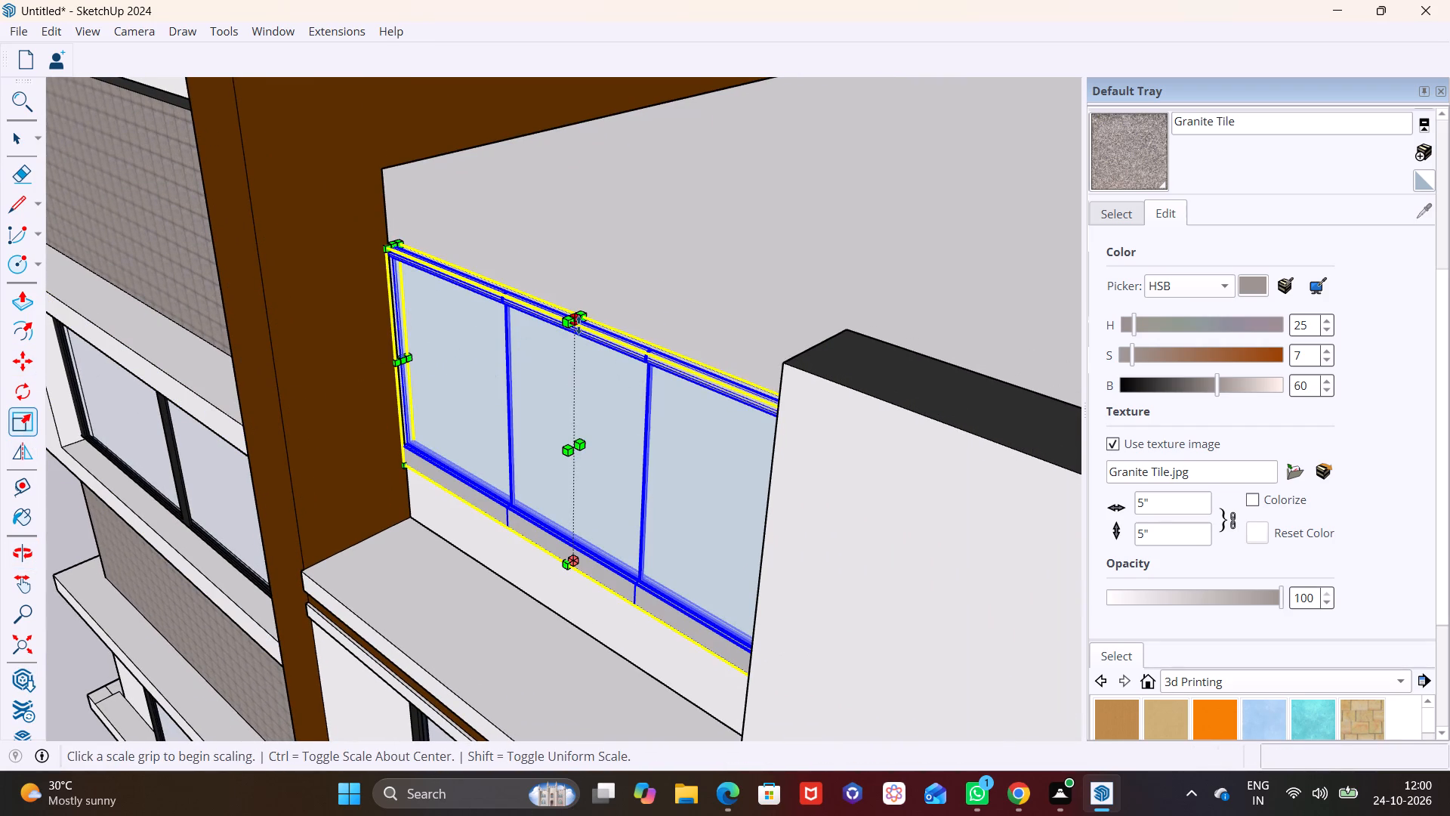
pyautogui.click(579, 322)
pyautogui.click(579, 367)
pyautogui.press('space')
pyautogui.click(634, 327)
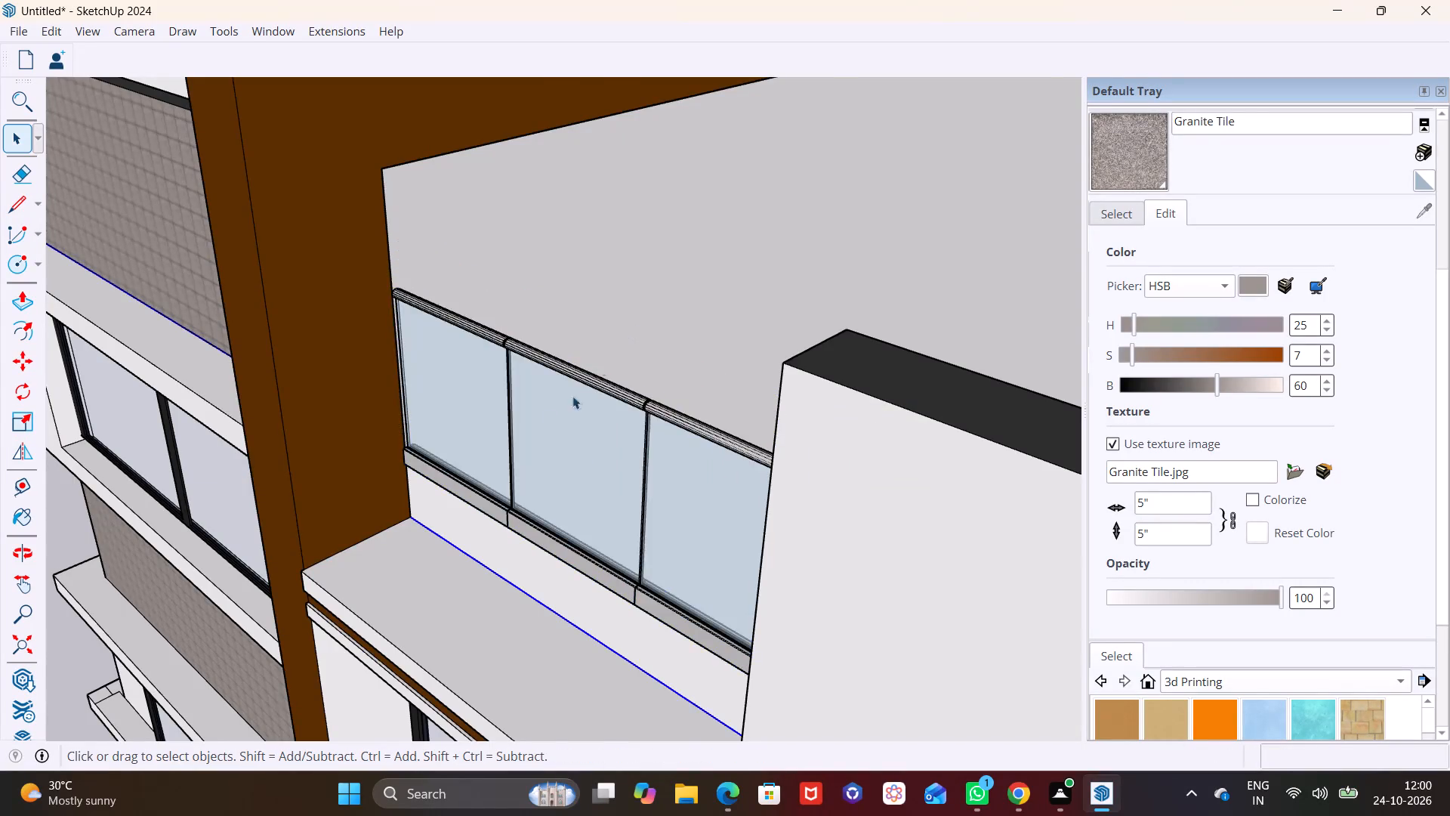
# Examine the building from several sides, checking the fitted roof railing, the band windows and the louvred column.
pyautogui.scroll(-3, 484, 468)
pyautogui.moveTo(477, 508); pyautogui.dragTo(850, 372, button='middle')
pyautogui.scroll(-5, 833, 371)
pyautogui.moveTo(818, 382); pyautogui.dragTo(797, 367, button='middle')
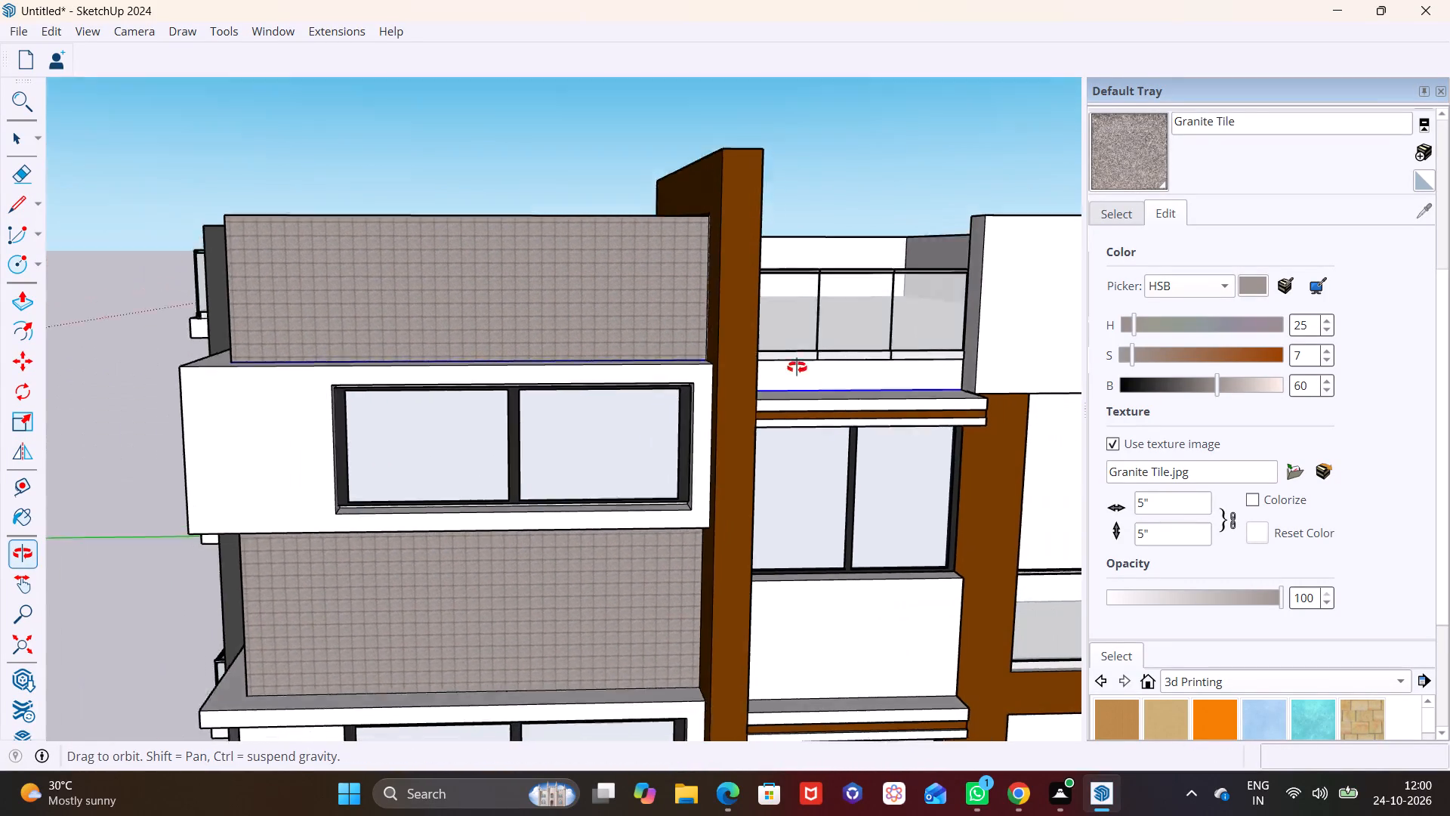
pyautogui.moveTo(797, 367); pyautogui.dragTo(600, 327, button='middle')
pyautogui.moveTo(648, 377); pyautogui.dragTo(790, 298, button='middle')
pyautogui.scroll(-3, 717, 311)
pyautogui.moveTo(604, 354); pyautogui.dragTo(604, 355, button='middle')
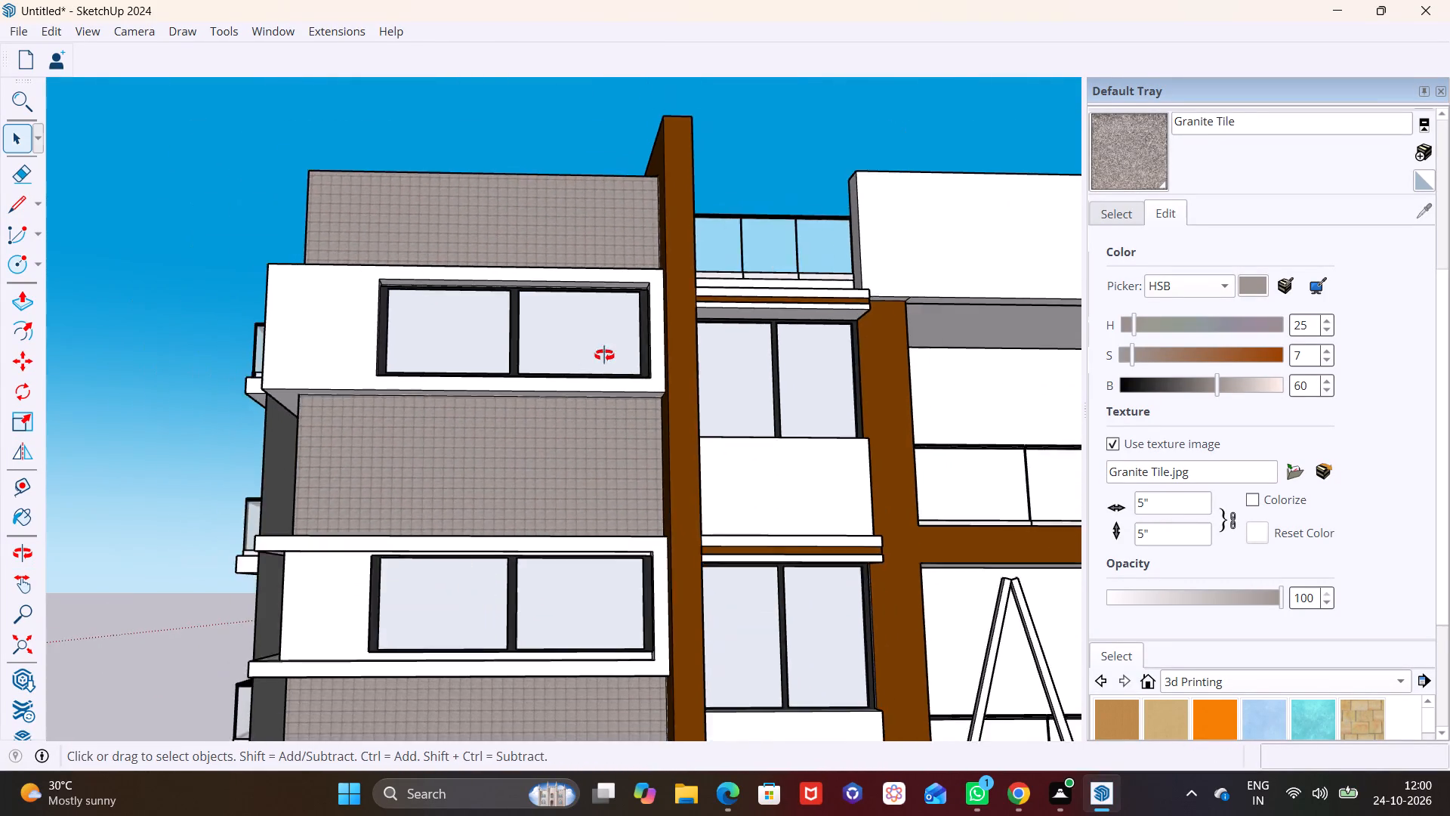
pyautogui.moveTo(604, 355); pyautogui.dragTo(896, 401, button='middle')
pyautogui.scroll(-3, 518, 309)
pyautogui.keyDown('shift'); pyautogui.moveTo(234, 259); pyautogui.dragTo(270, 492, button='middle'); pyautogui.keyUp('shift')
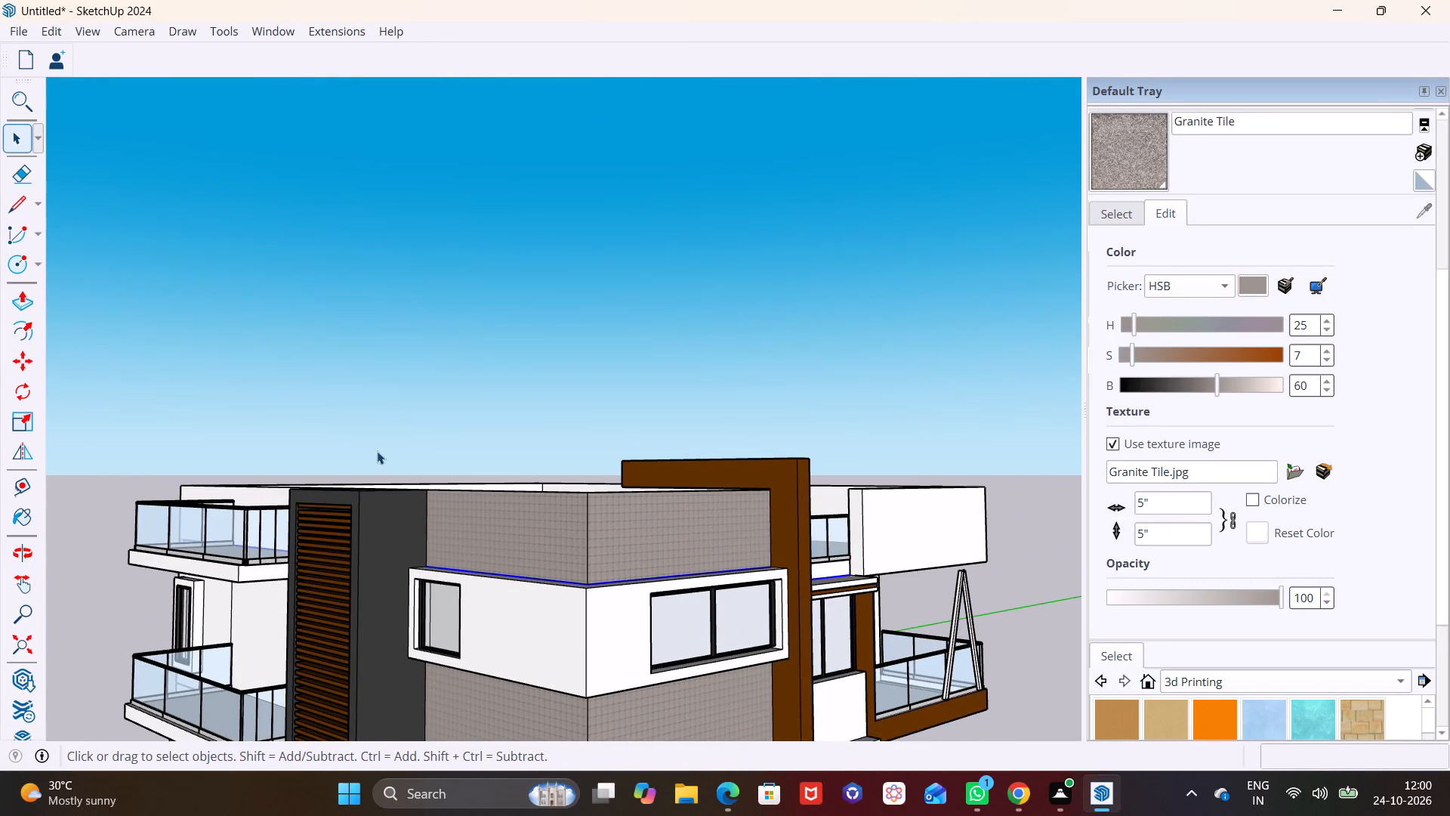
# Draw a rectangle about 1' 11" by 4' 11" across the middle of the dark louvred column's top face.
pyautogui.scroll(-1, 353, 420)
pyautogui.moveTo(362, 496); pyautogui.dragTo(349, 632, button='middle')
pyautogui.scroll(-1, 349, 632)
pyautogui.scroll(8, 383, 539)
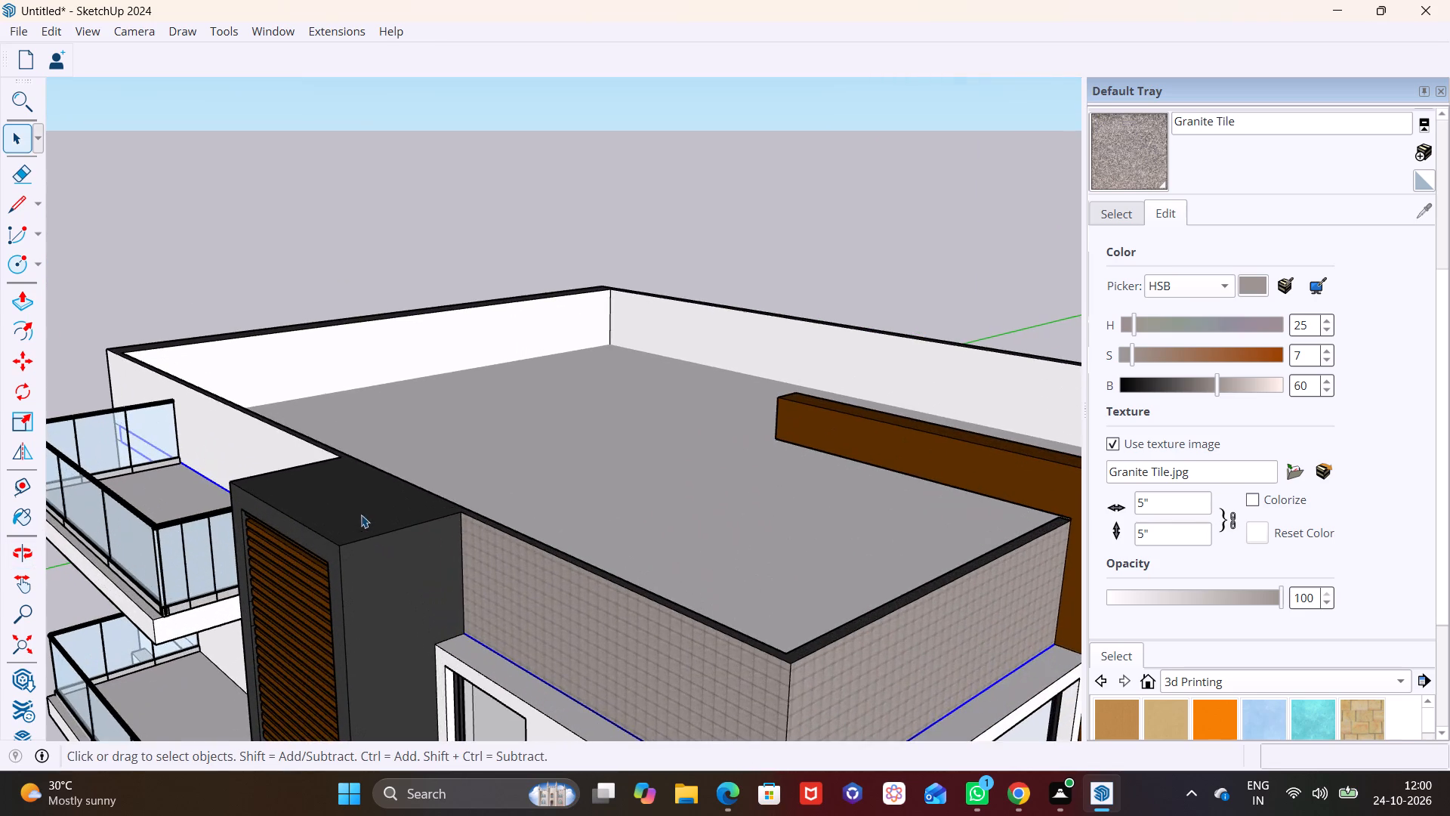
pyautogui.moveTo(358, 516); pyautogui.dragTo(324, 634, button='middle')
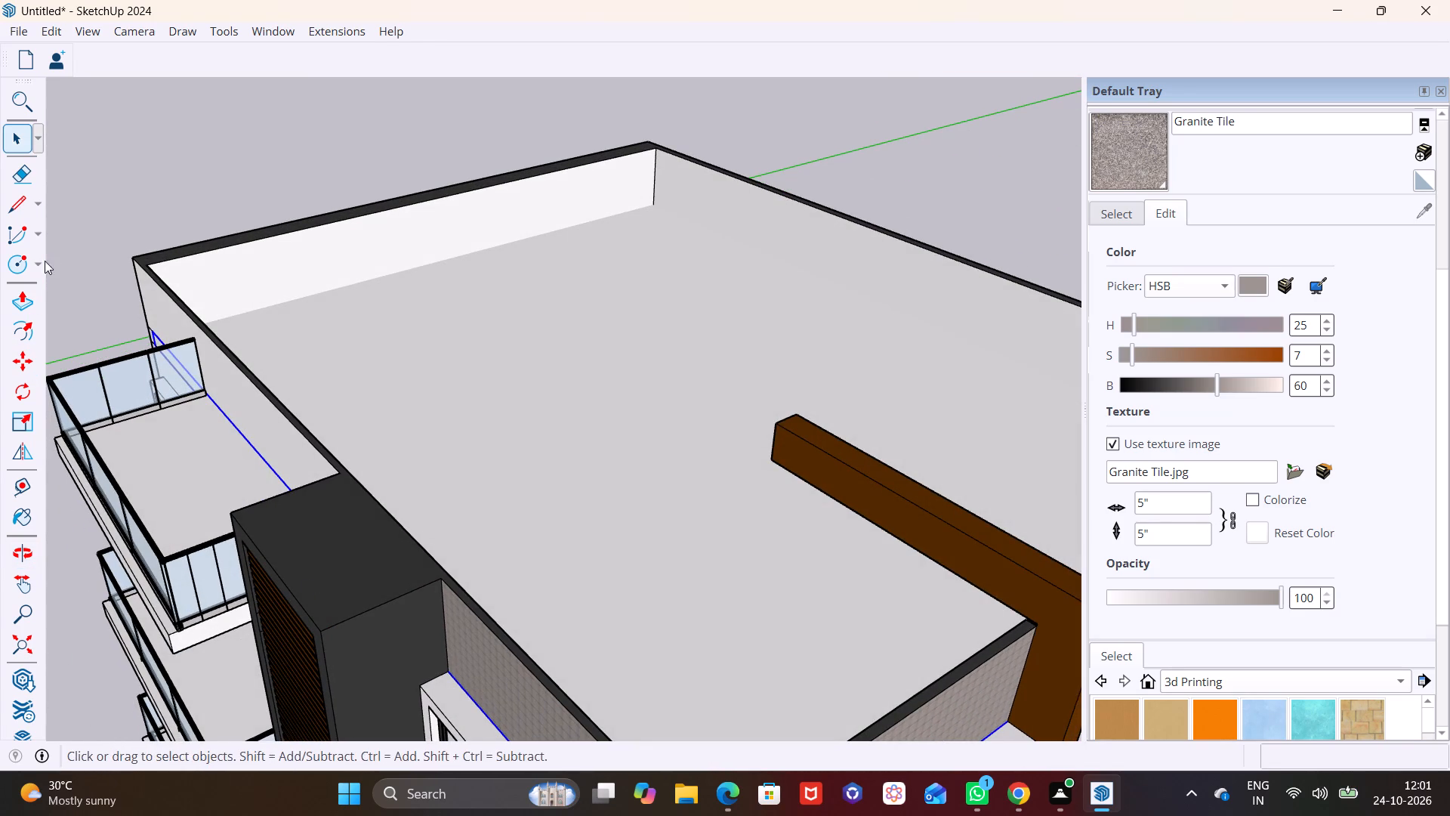
pyautogui.click(35, 267)
pyautogui.click(48, 311)
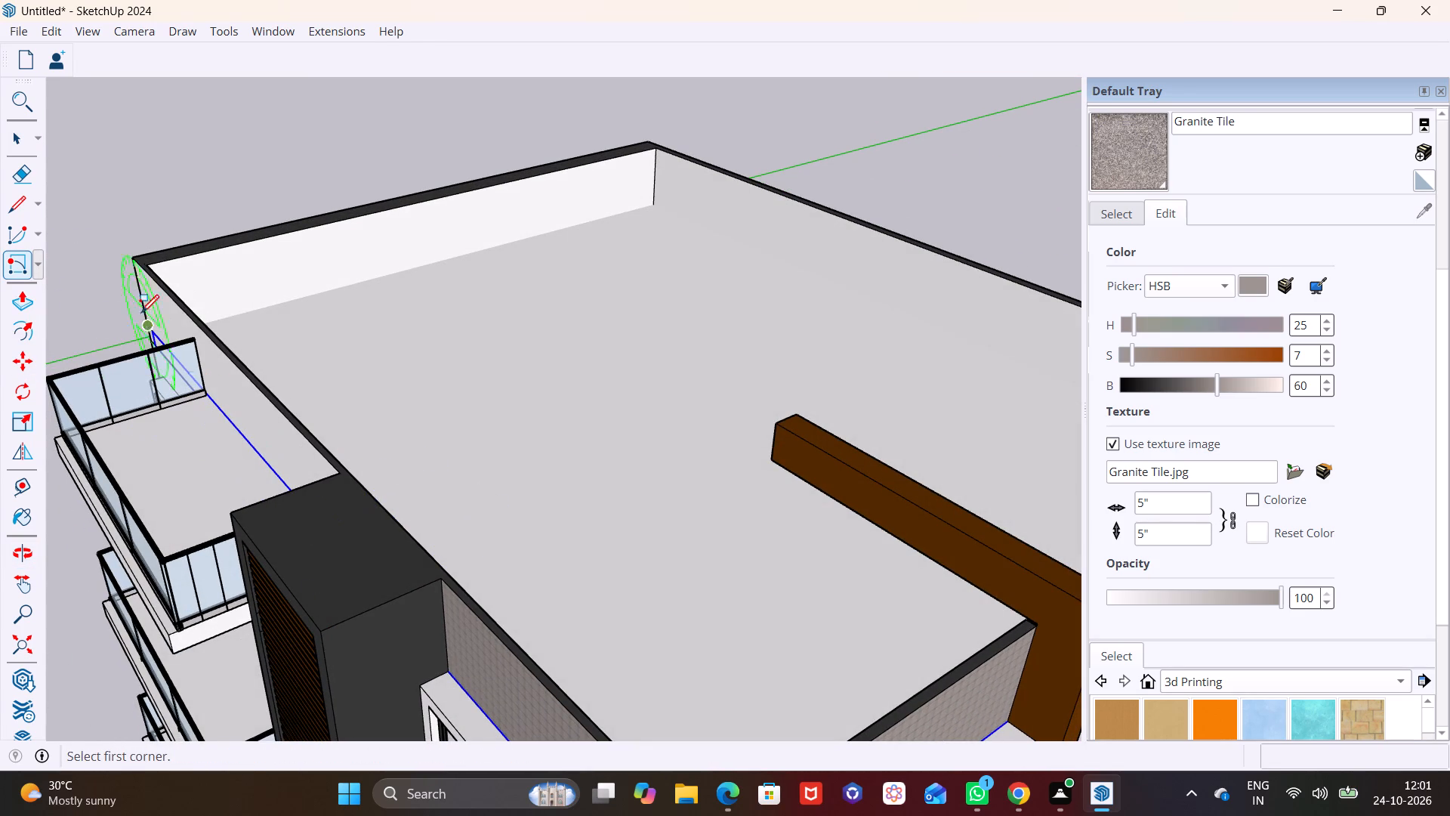
pyautogui.click(33, 265)
pyautogui.click(35, 295)
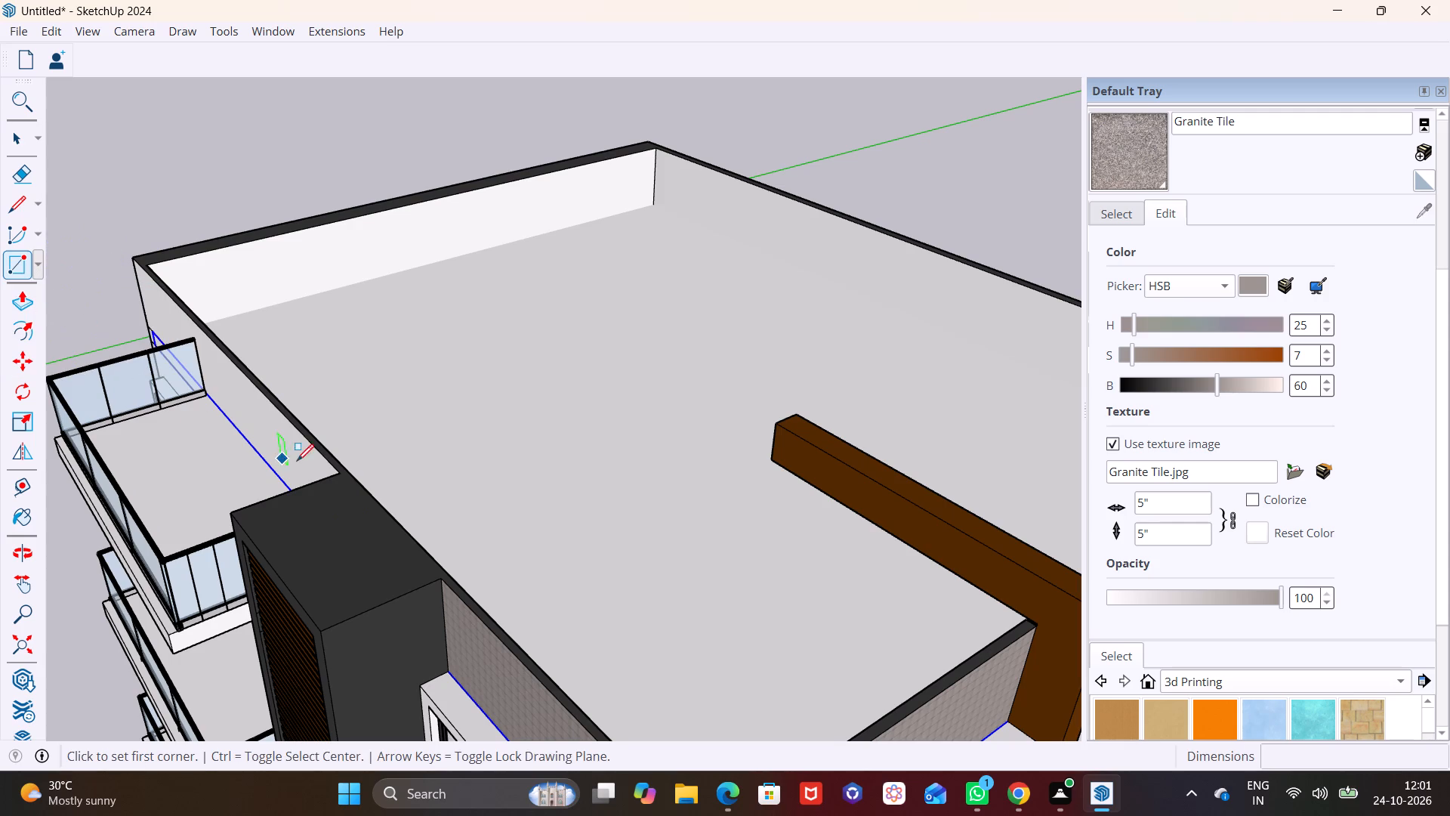
pyautogui.click(384, 513)
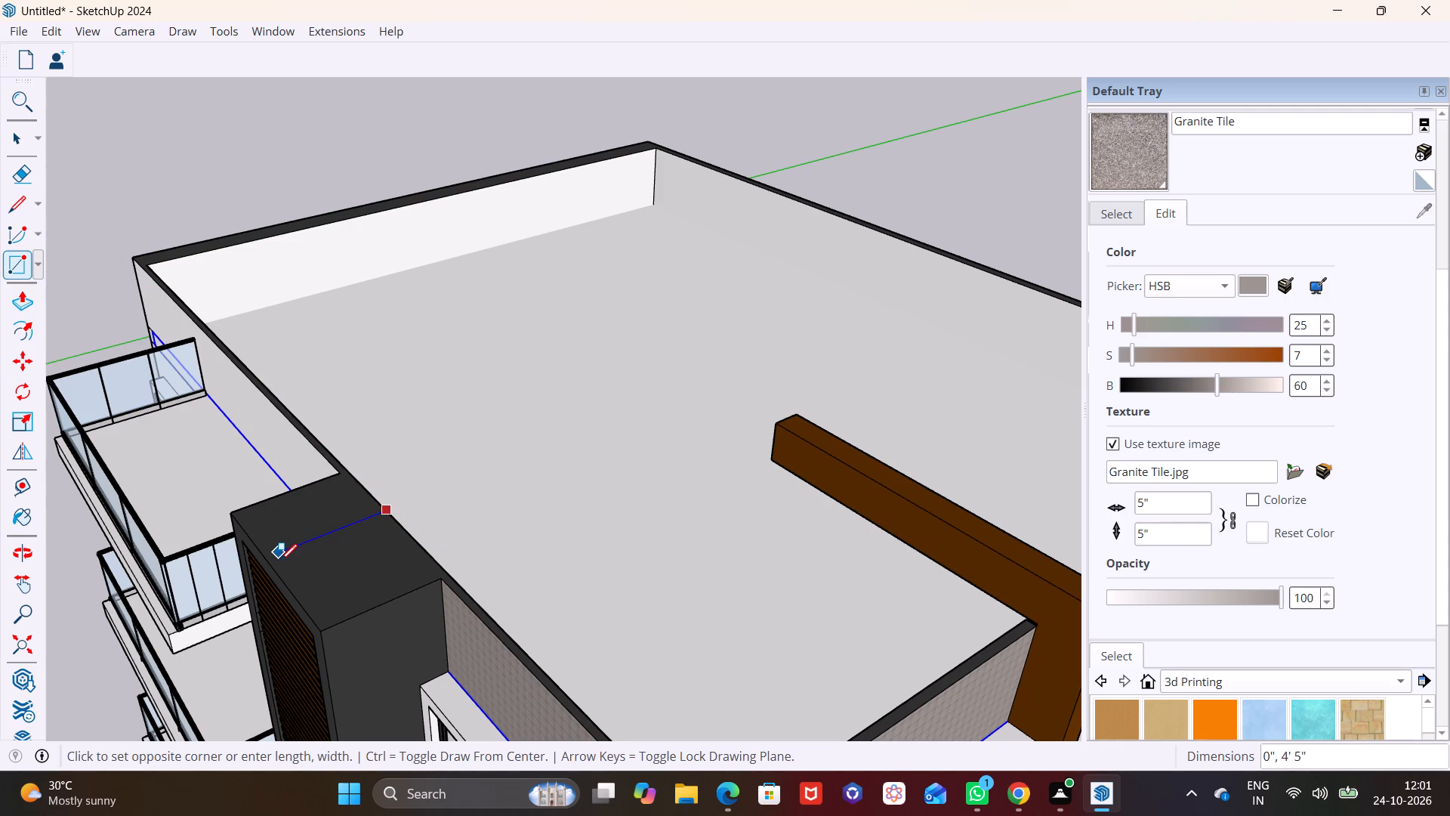
pyautogui.scroll(5, 288, 586)
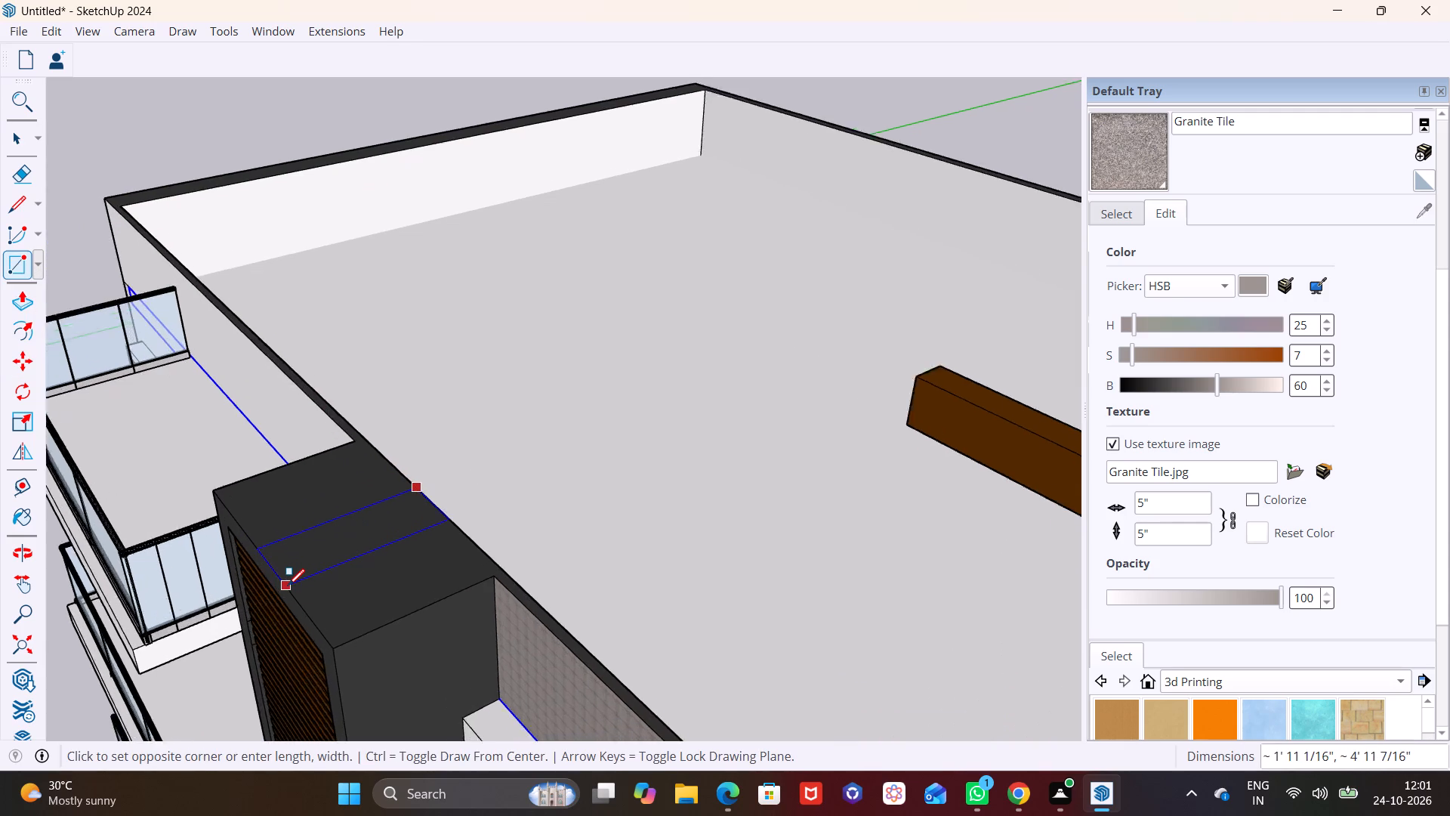
pyautogui.scroll(5, 288, 586)
pyautogui.click(286, 586)
# Push/Pull the new rectangle upward 4' 4 5/8" to form a block on the louvred column.
pyautogui.press('space')
pyautogui.click(341, 536)
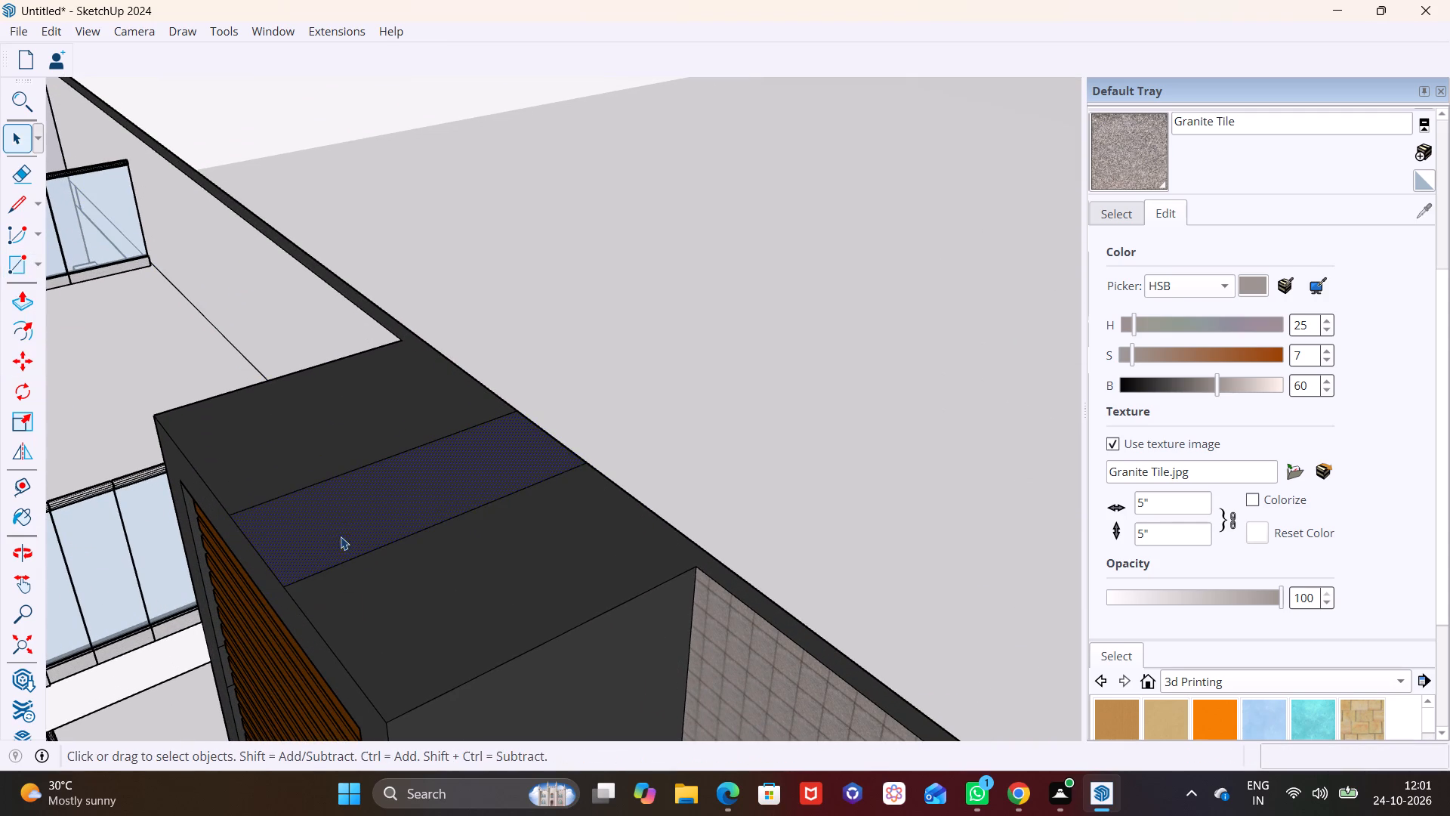
pyautogui.click(14, 292)
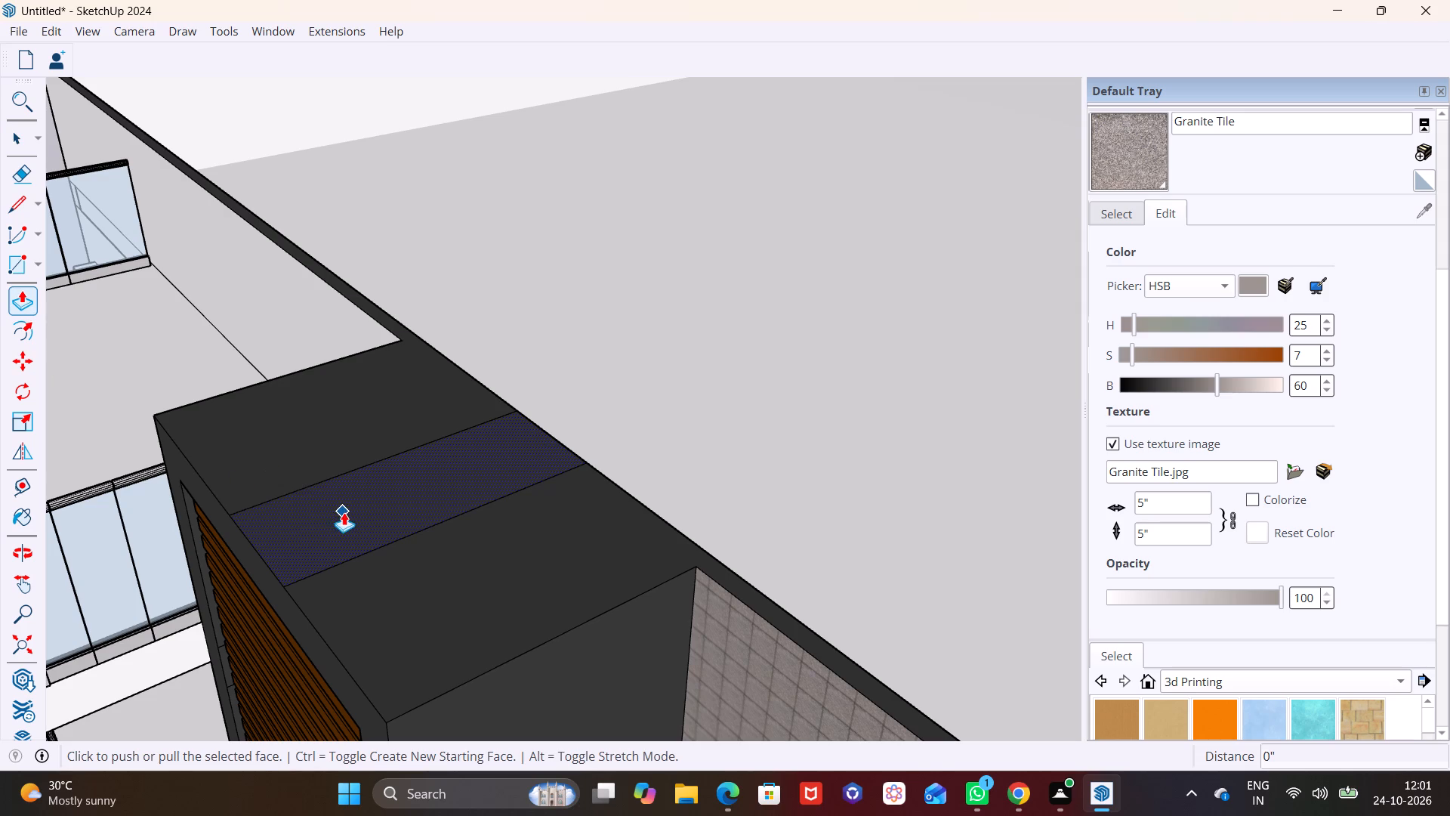
pyautogui.moveTo(344, 512); pyautogui.dragTo(344, 502)
pyautogui.moveTo(324, 521); pyautogui.dragTo(335, 217)
# Pull the top face of the block on the louvred column up further to make it taller.
pyautogui.scroll(-1, 350, 223)
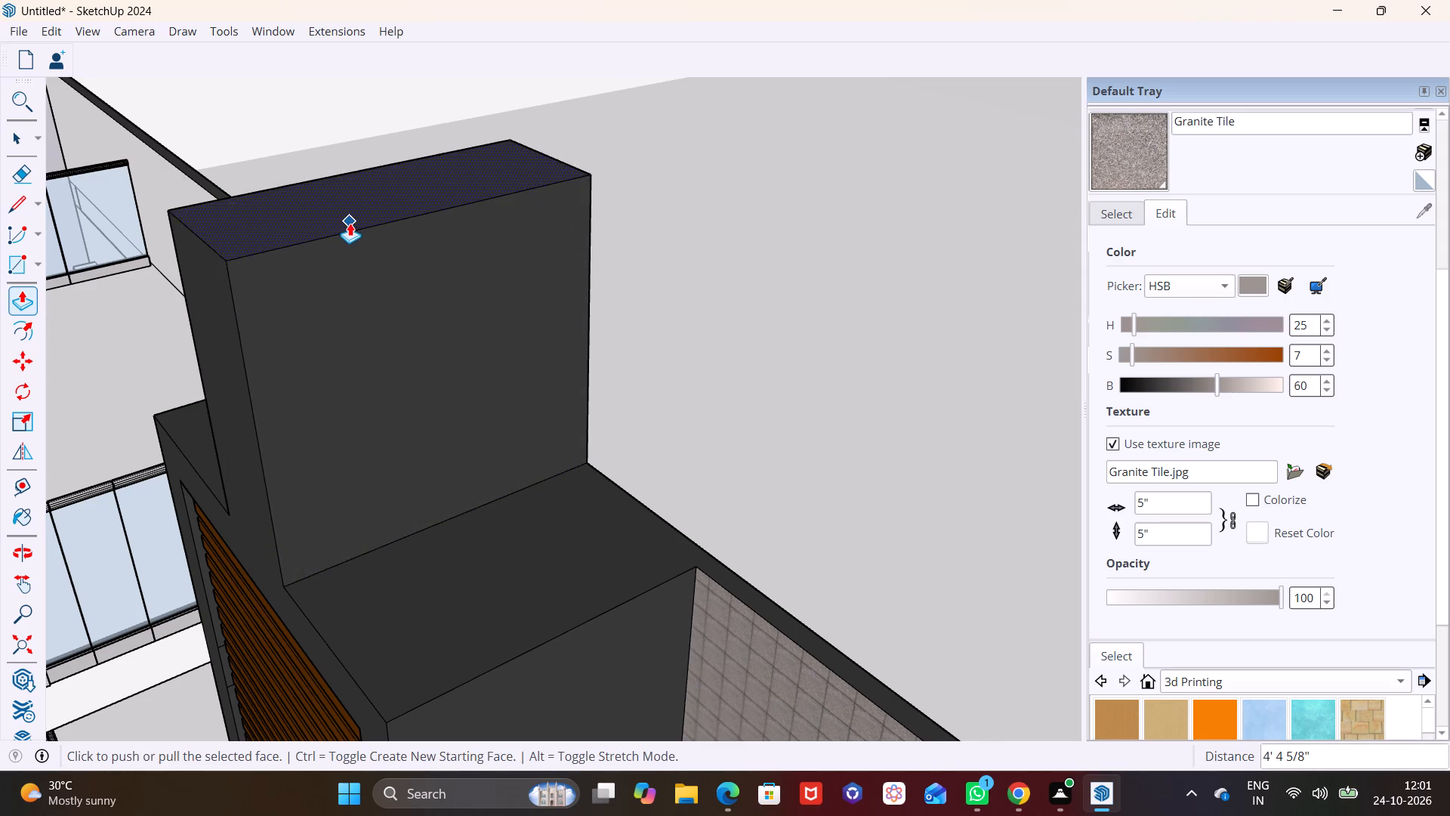
pyautogui.scroll(-11, 350, 223)
pyautogui.moveTo(348, 247); pyautogui.dragTo(458, 124, button='middle')
pyautogui.keyDown('shift'); pyautogui.moveTo(377, 180); pyautogui.dragTo(327, 322, button='middle'); pyautogui.keyUp('shift')
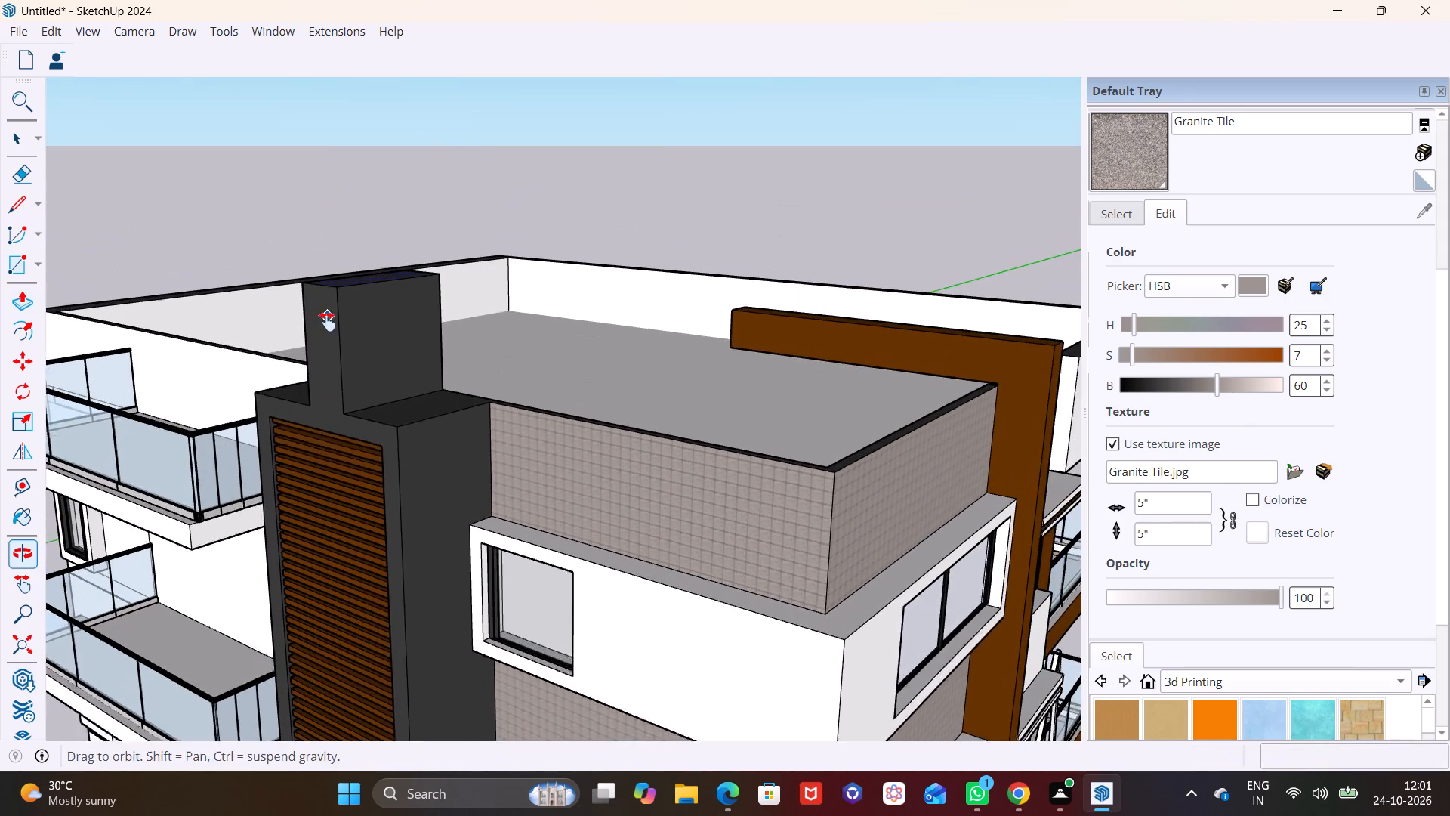
pyautogui.keyDown('shift'); pyautogui.moveTo(327, 322); pyautogui.dragTo(310, 353, button='middle'); pyautogui.keyUp('shift')
pyautogui.moveTo(344, 310); pyautogui.dragTo(359, 227)
pyautogui.click(359, 227)
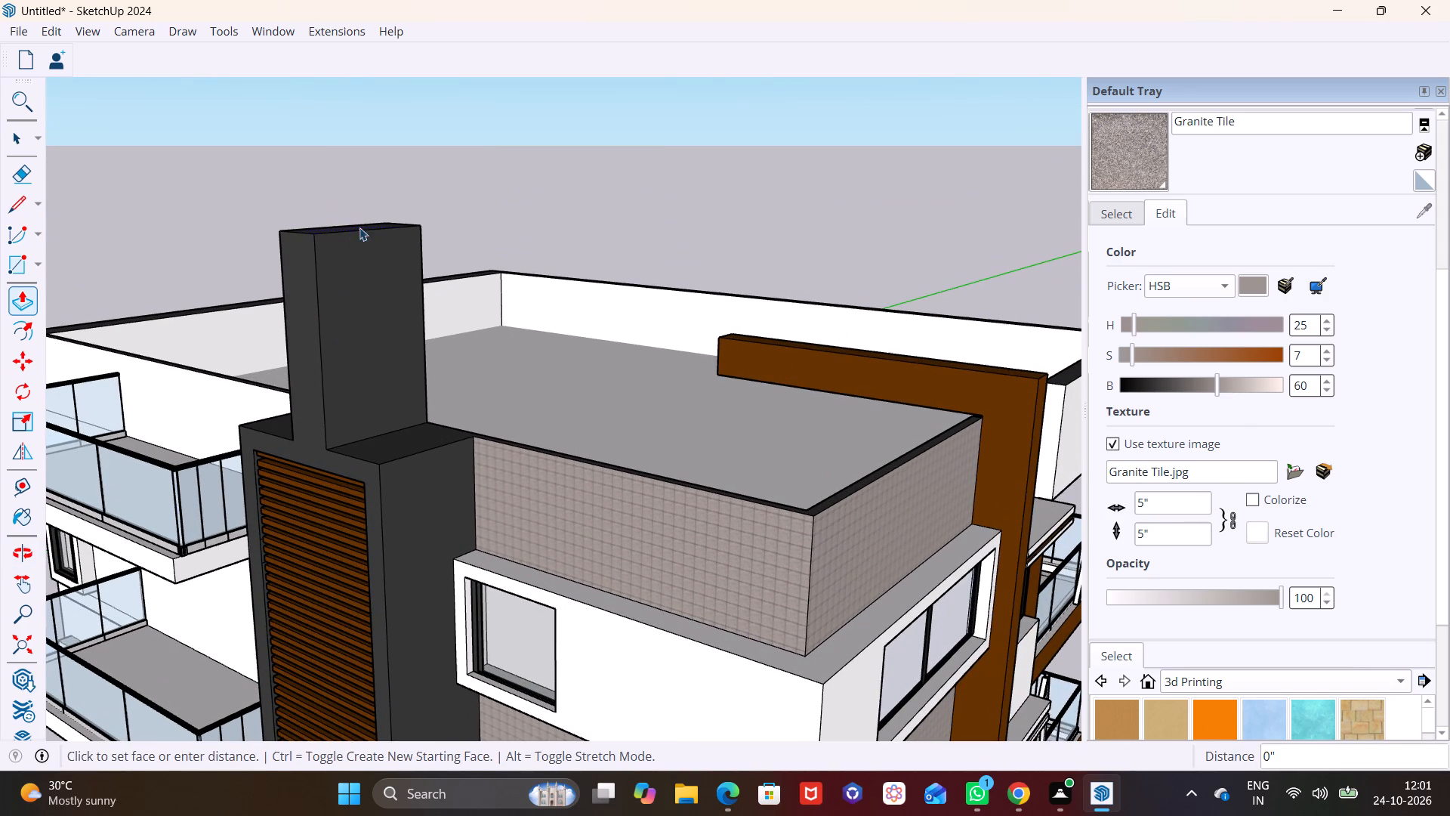
pyautogui.press('space')
# Push the block's broad side face facing the tiled wall inward by 9 3/8" to thin the block.
pyautogui.click(368, 289)
pyautogui.click(32, 297)
pyautogui.click(359, 335)
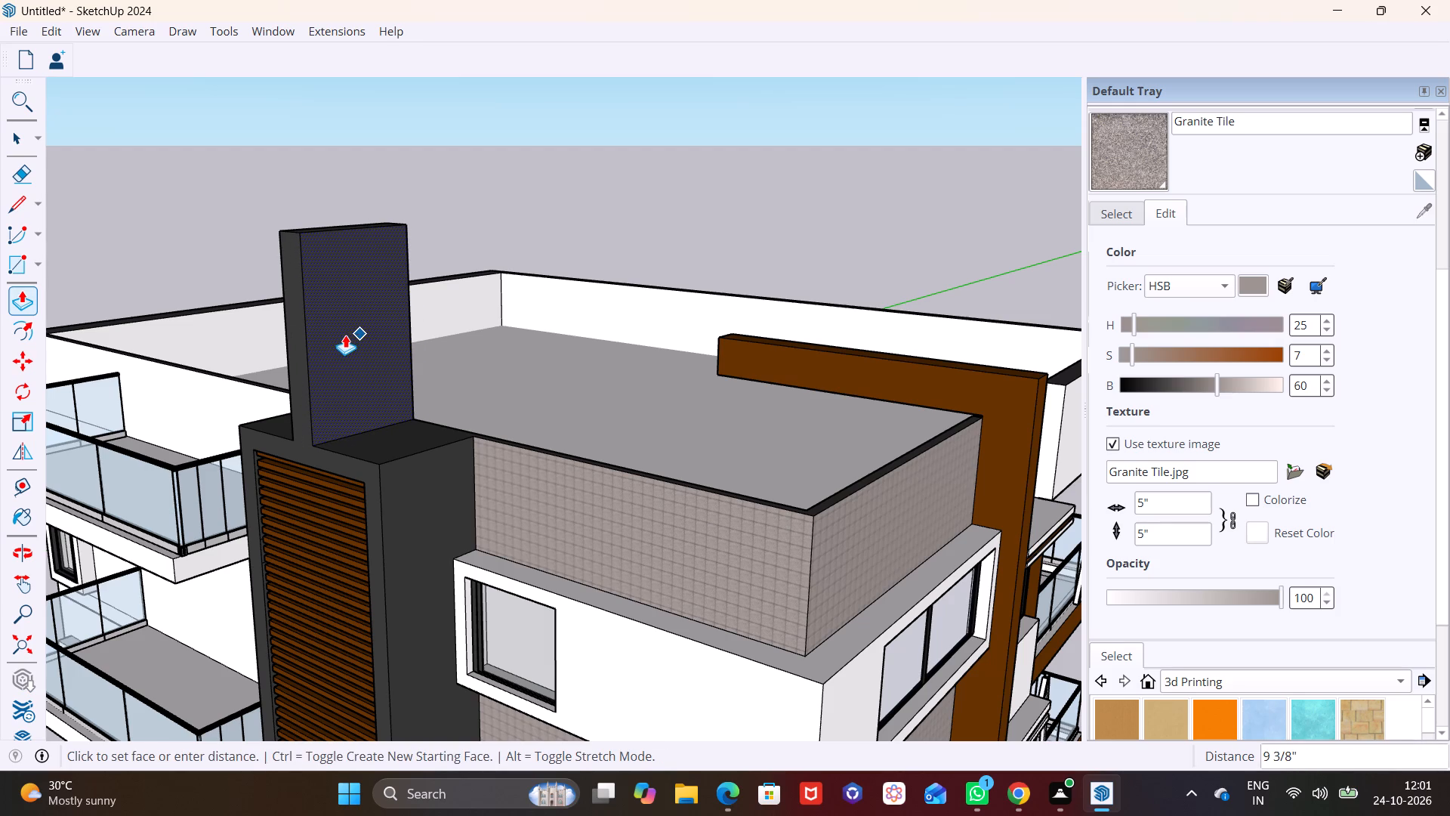
pyautogui.click(345, 335)
# Draw a line about 1' 1 3/4" along the base of the block's roof-facing side, where it meets the parapet wall.
pyautogui.moveTo(443, 314); pyautogui.dragTo(0, 381, button='middle')
pyautogui.scroll(4, 311, 292)
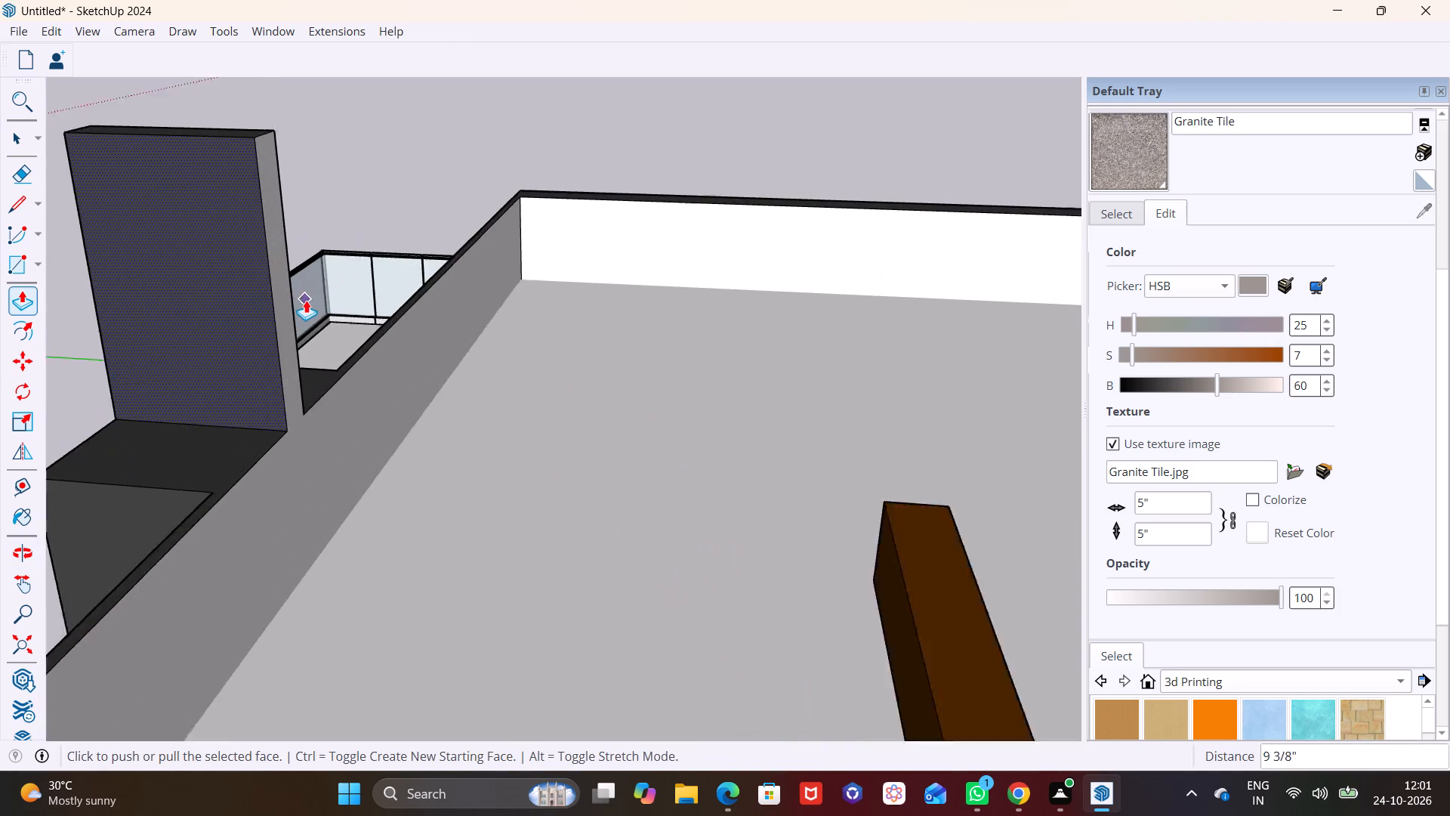
pyautogui.scroll(2, 306, 300)
pyautogui.click(14, 208)
pyautogui.scroll(3, 244, 442)
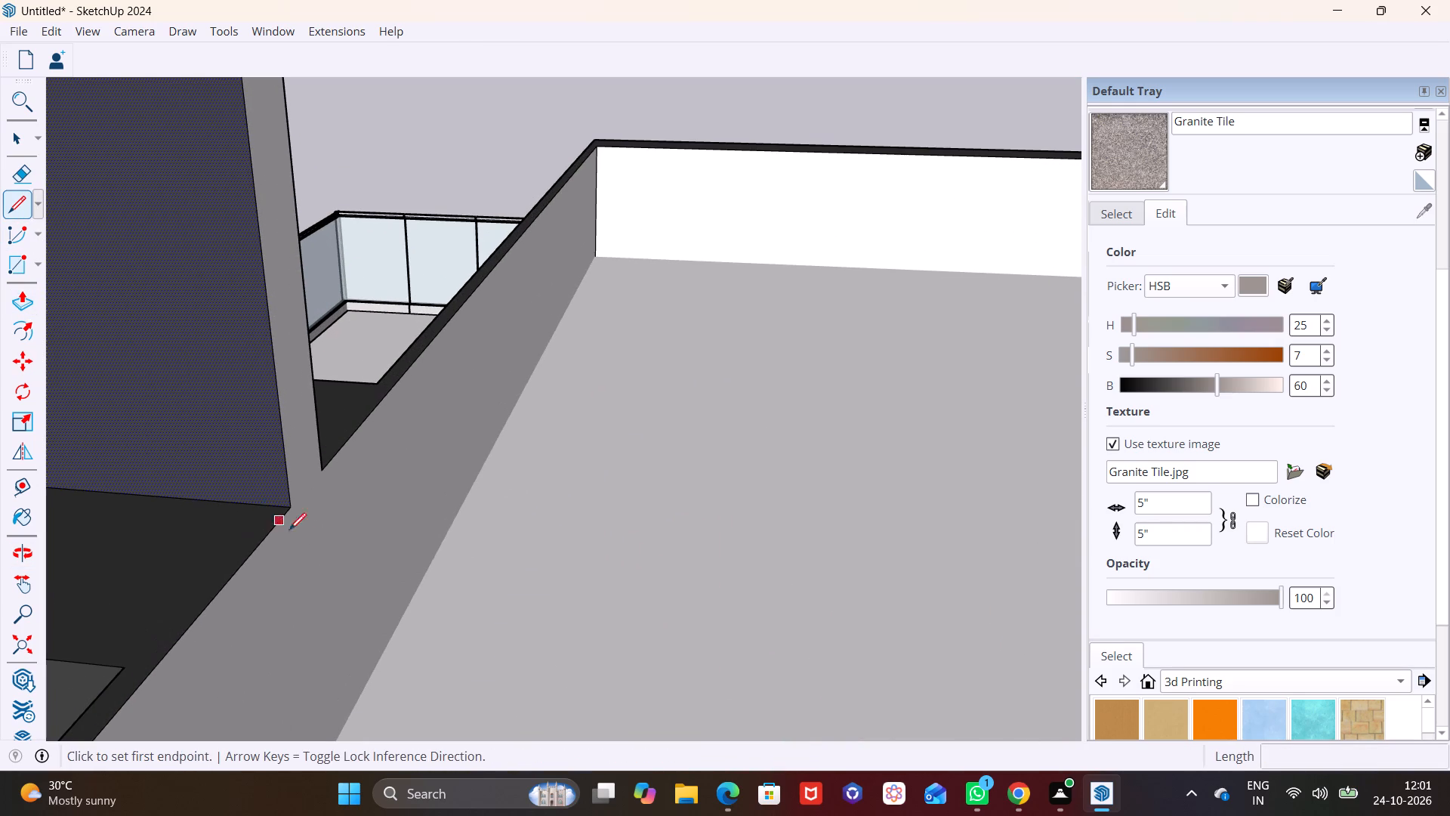
pyautogui.click(289, 506)
pyautogui.click(326, 474)
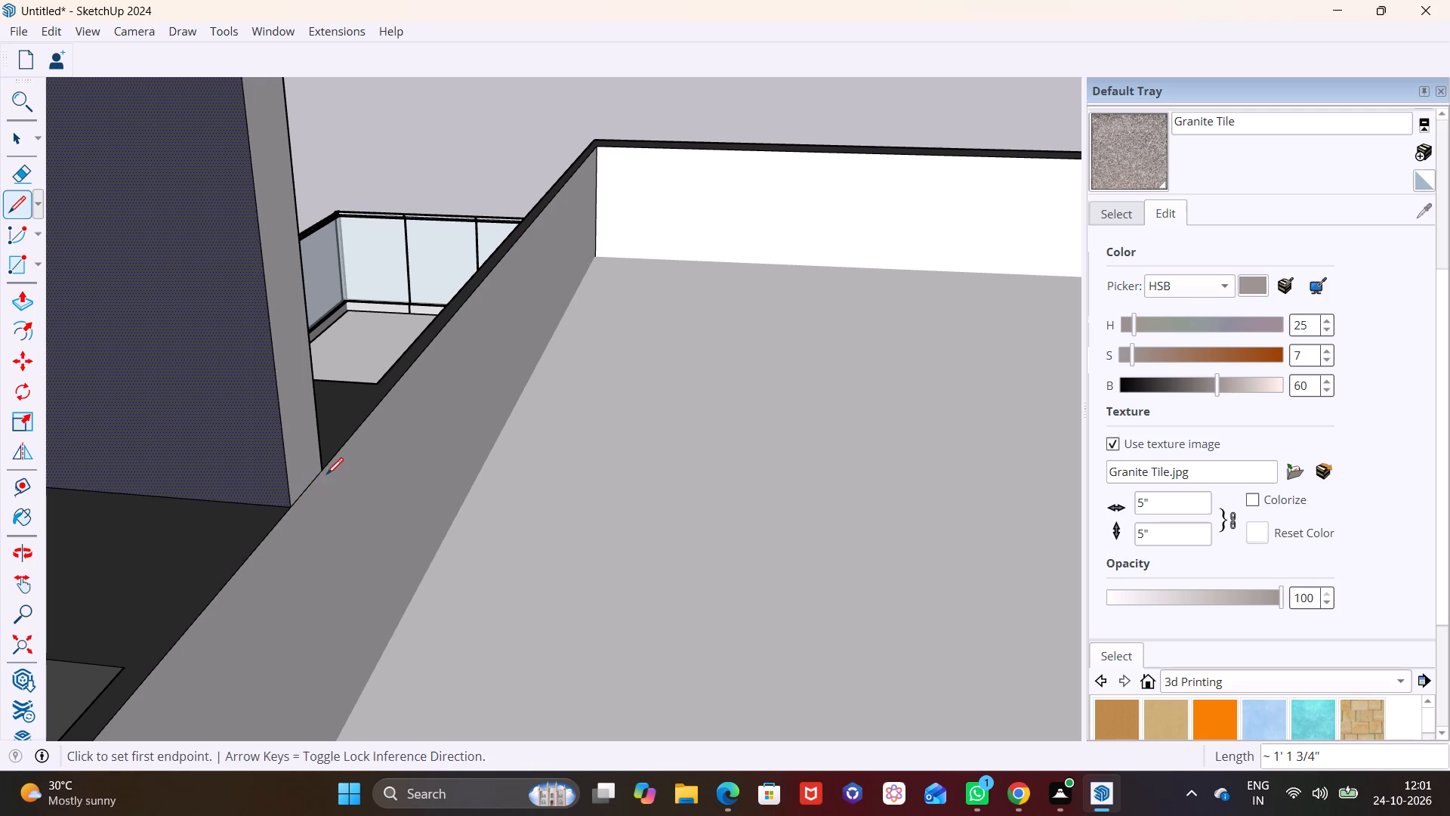
# Push/Pull the block's narrow roof-facing side outward past the parapet so the block extends over the roof as a long wall.
pyautogui.press('space')
pyautogui.click(295, 421)
pyautogui.click(26, 303)
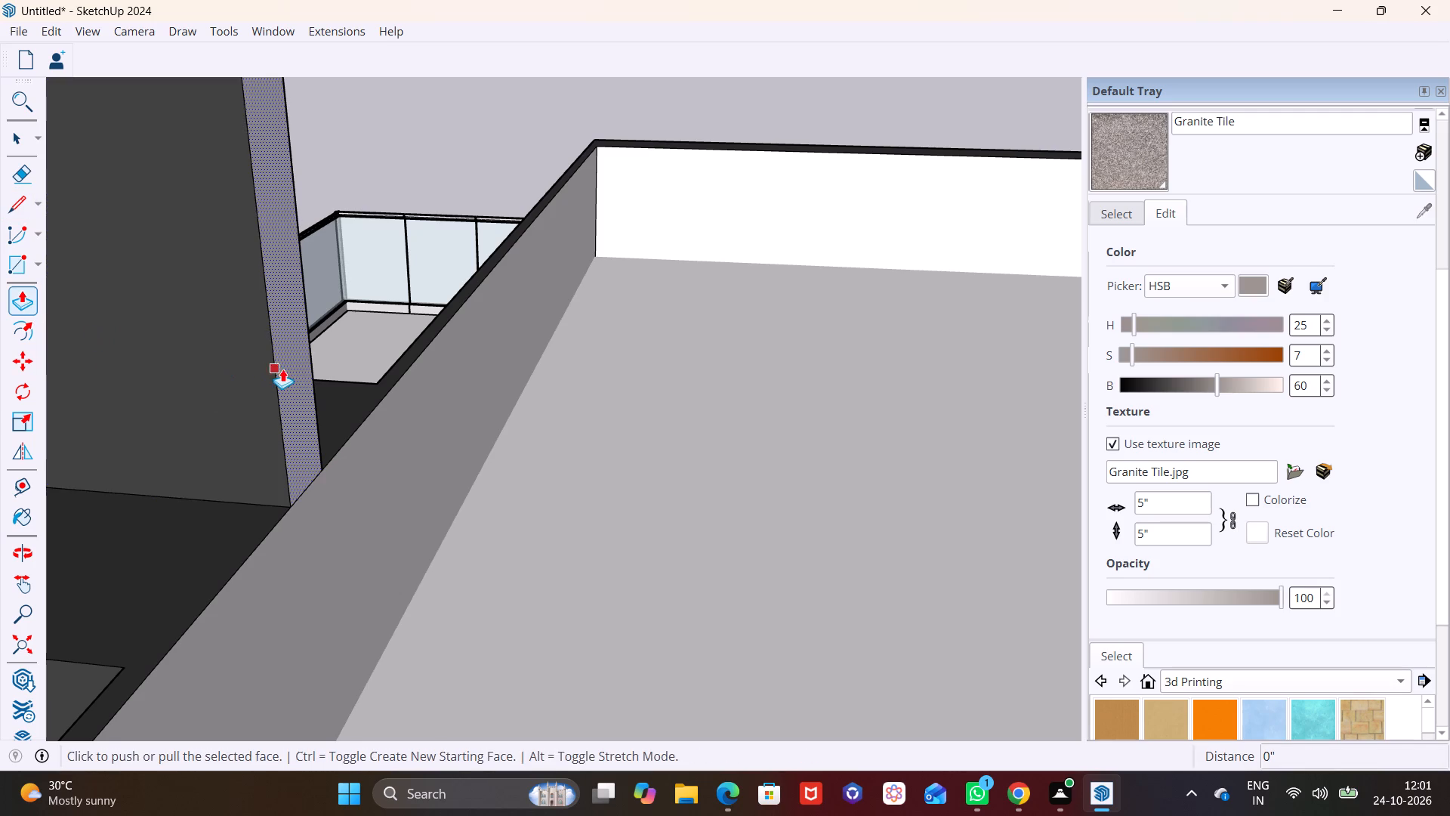
pyautogui.click(286, 369)
pyautogui.scroll(-11, 664, 405)
pyautogui.moveTo(686, 427); pyautogui.dragTo(918, 415, button='middle')
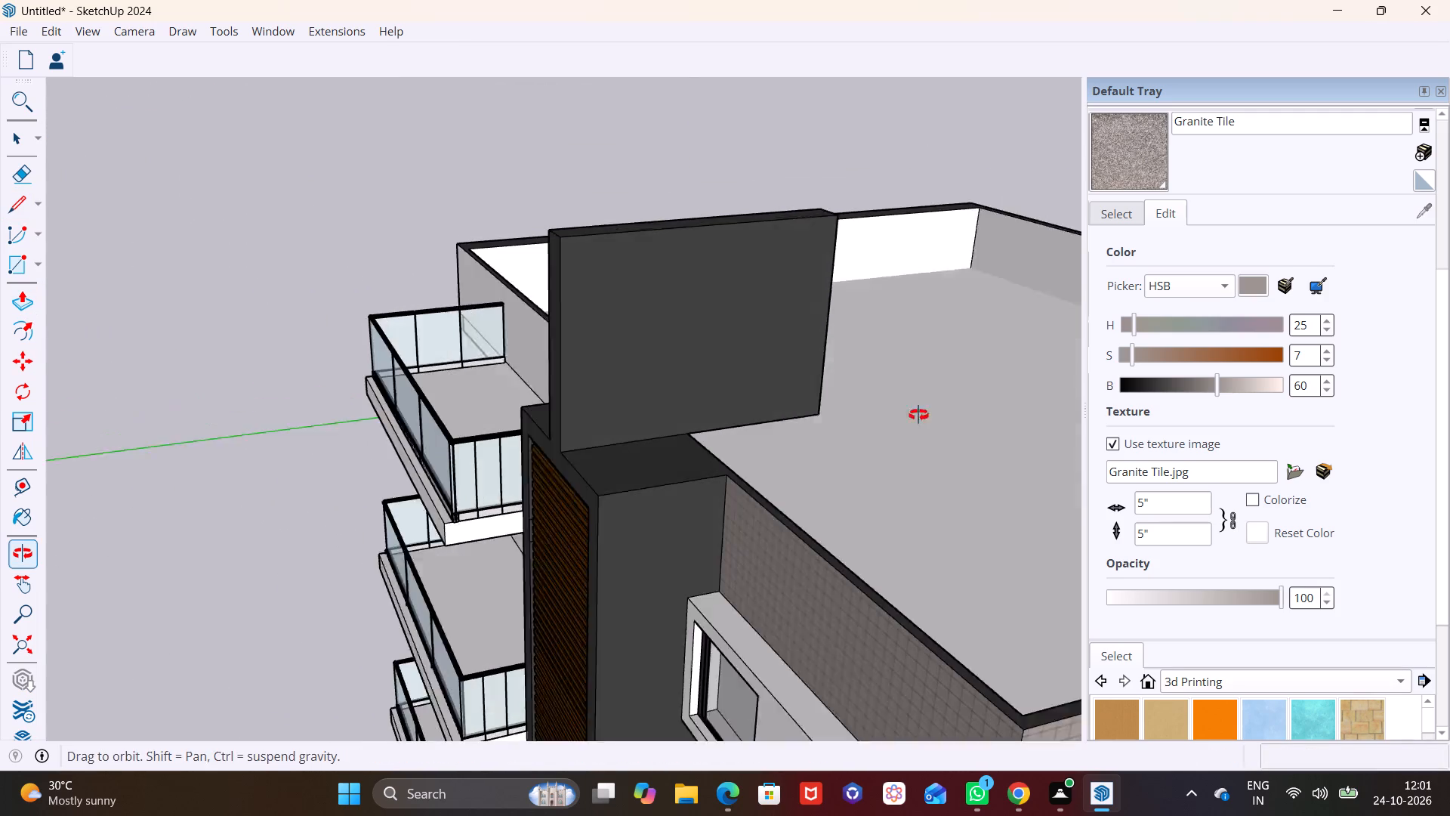
pyautogui.moveTo(918, 415); pyautogui.dragTo(949, 401, button='middle')
pyautogui.click(970, 340)
pyautogui.press('space')
# Examine the whole building from several angles to judge the proportions of the extended wall above the louvred column.
pyautogui.moveTo(902, 447); pyautogui.dragTo(930, 274, button='middle')
pyautogui.scroll(-14, 888, 342)
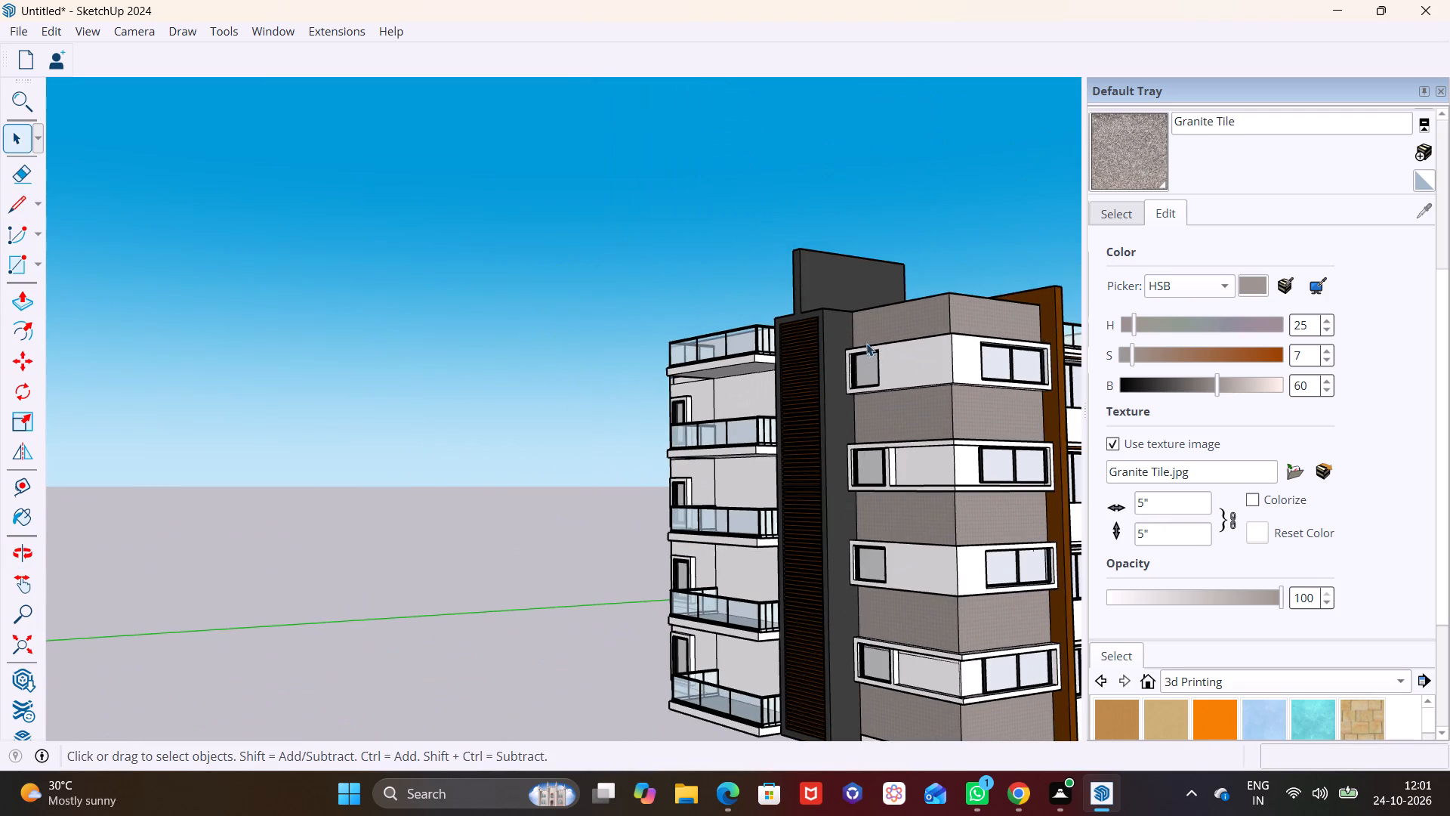
pyautogui.keyDown('shift'); pyautogui.moveTo(886, 274); pyautogui.dragTo(656, 412, button='middle'); pyautogui.keyUp('shift')
pyautogui.moveTo(619, 426); pyautogui.dragTo(588, 778, button='middle')
pyautogui.moveTo(618, 623); pyautogui.dragTo(658, 357, button='middle')
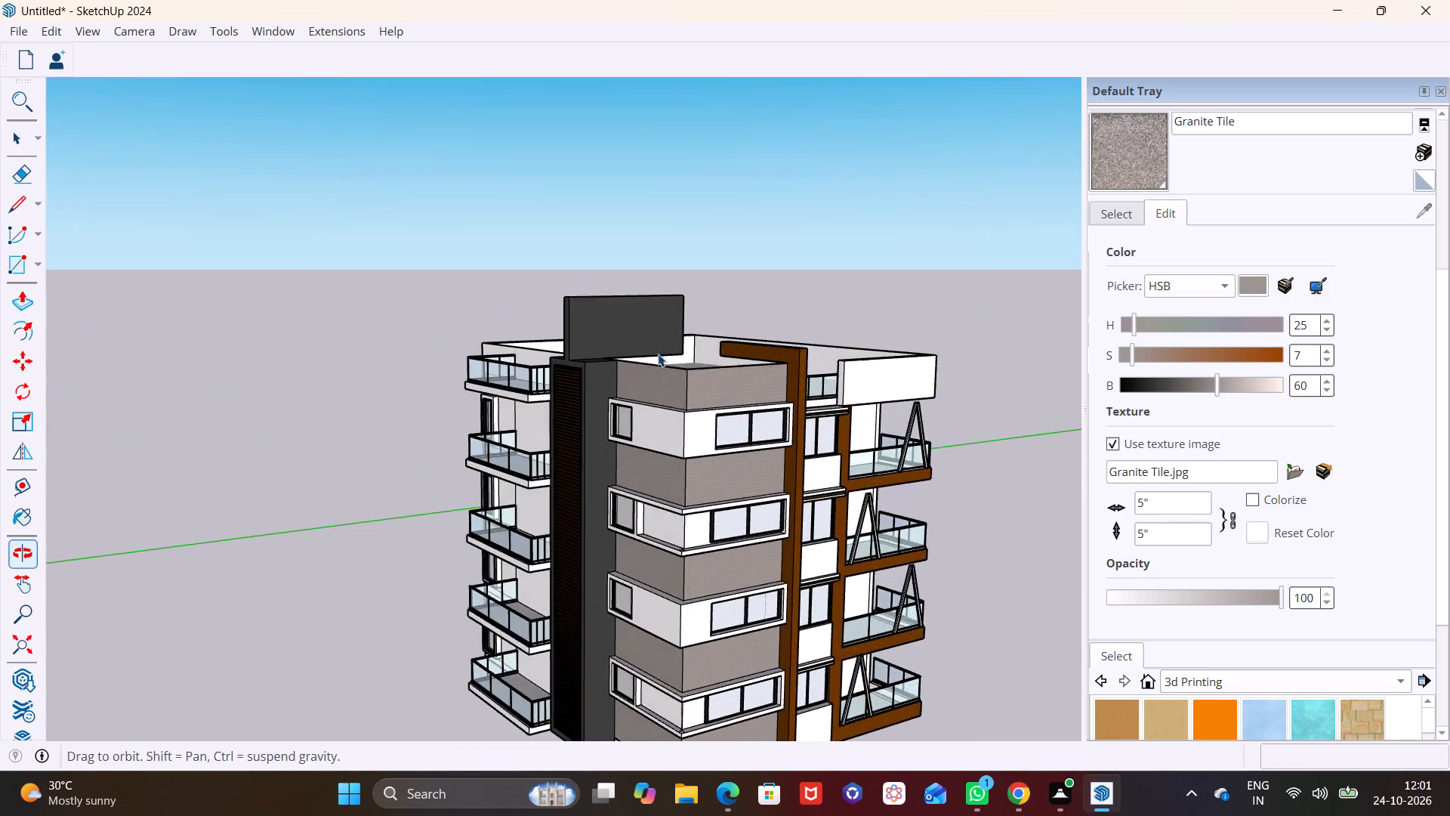
pyautogui.scroll(-6, 683, 438)
pyautogui.moveTo(687, 463); pyautogui.dragTo(742, 393, button='middle')
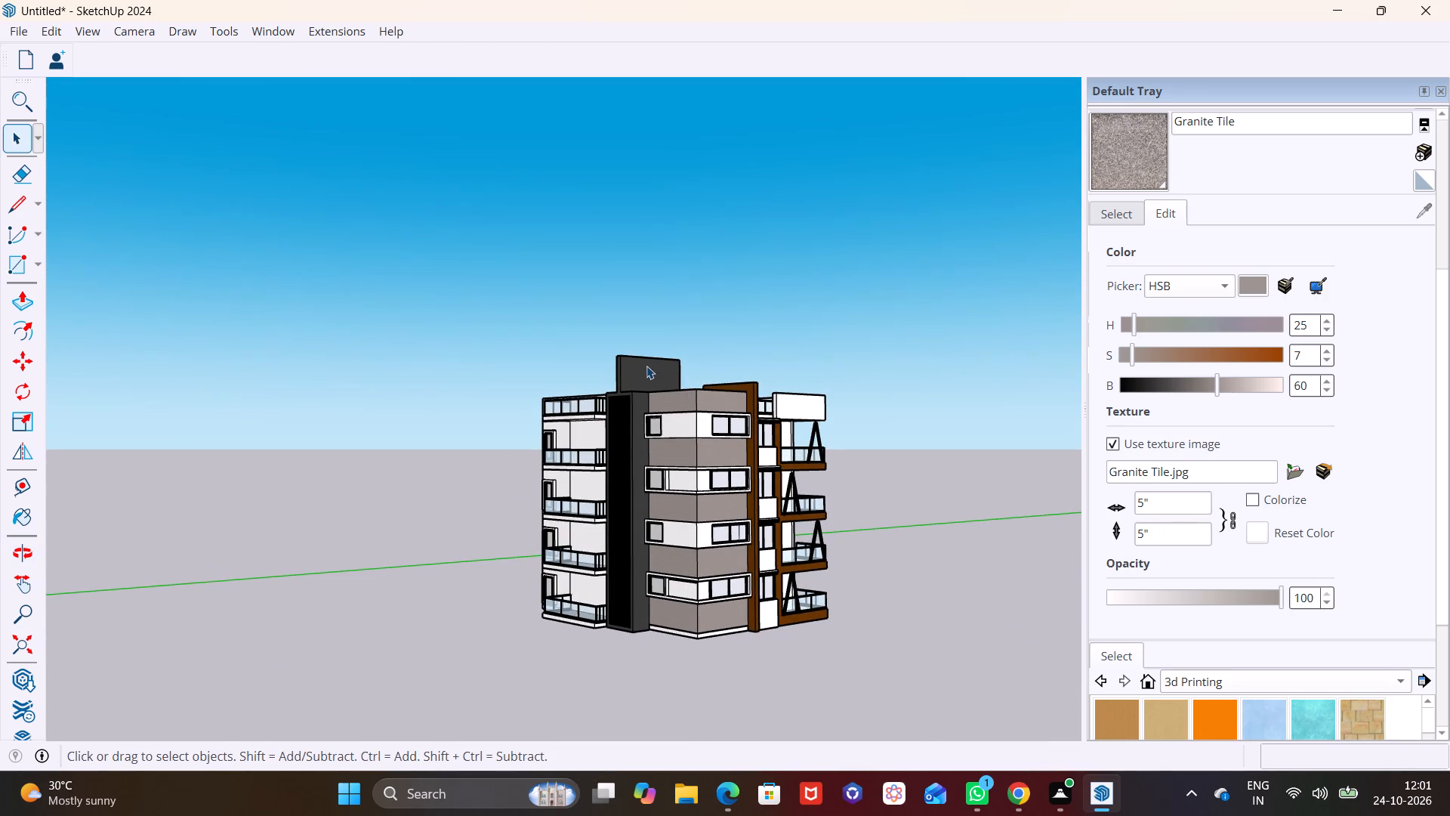
pyautogui.keyDown('shift'); pyautogui.moveTo(636, 363); pyautogui.dragTo(601, 360, button='middle'); pyautogui.keyUp('shift')
pyautogui.moveTo(604, 391); pyautogui.dragTo(600, 330, button='middle')
pyautogui.scroll(2, 662, 428)
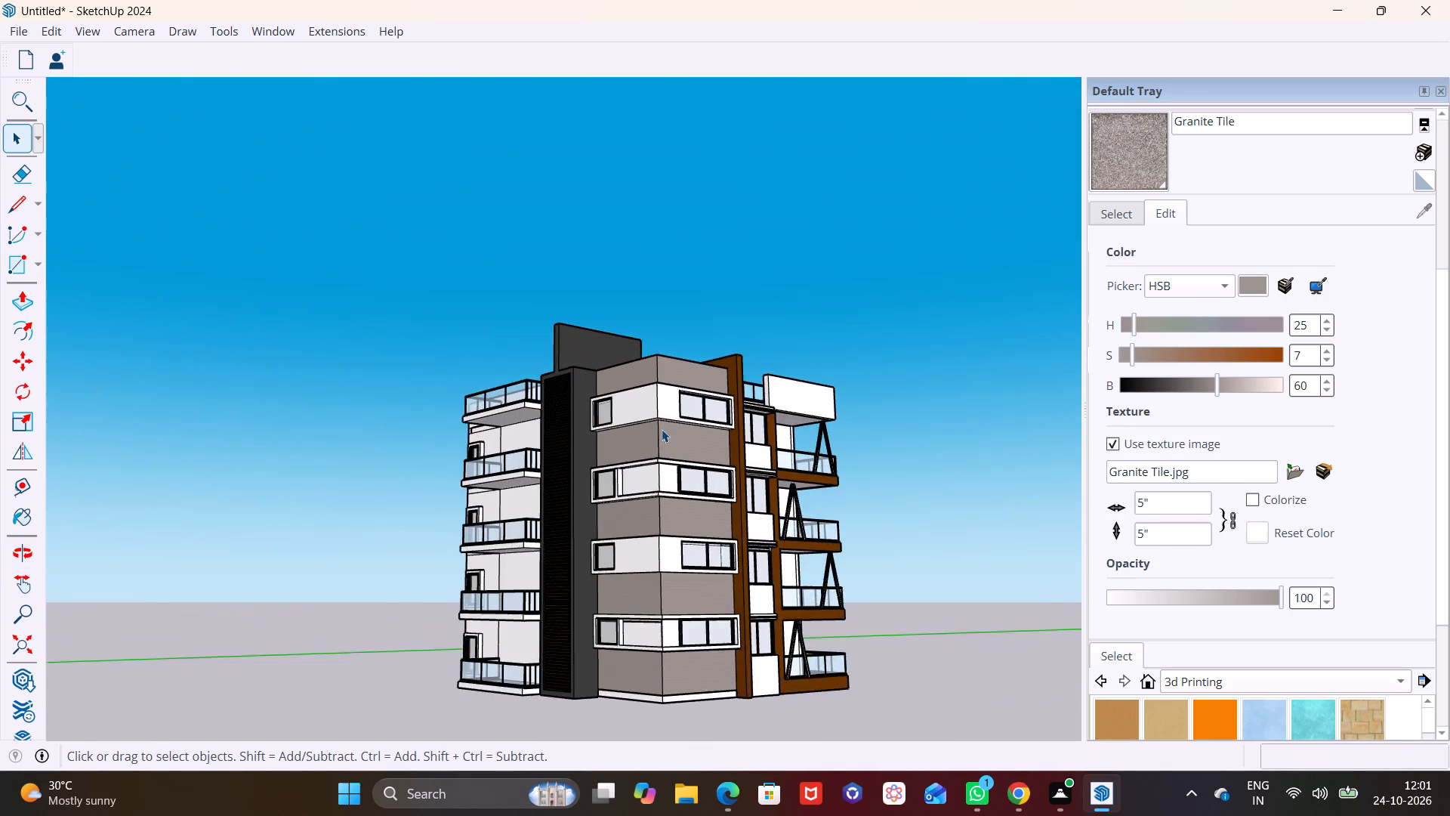
pyautogui.scroll(3, 662, 429)
pyautogui.moveTo(656, 452); pyautogui.dragTo(623, 428, button='middle')
pyautogui.scroll(-1, 645, 437)
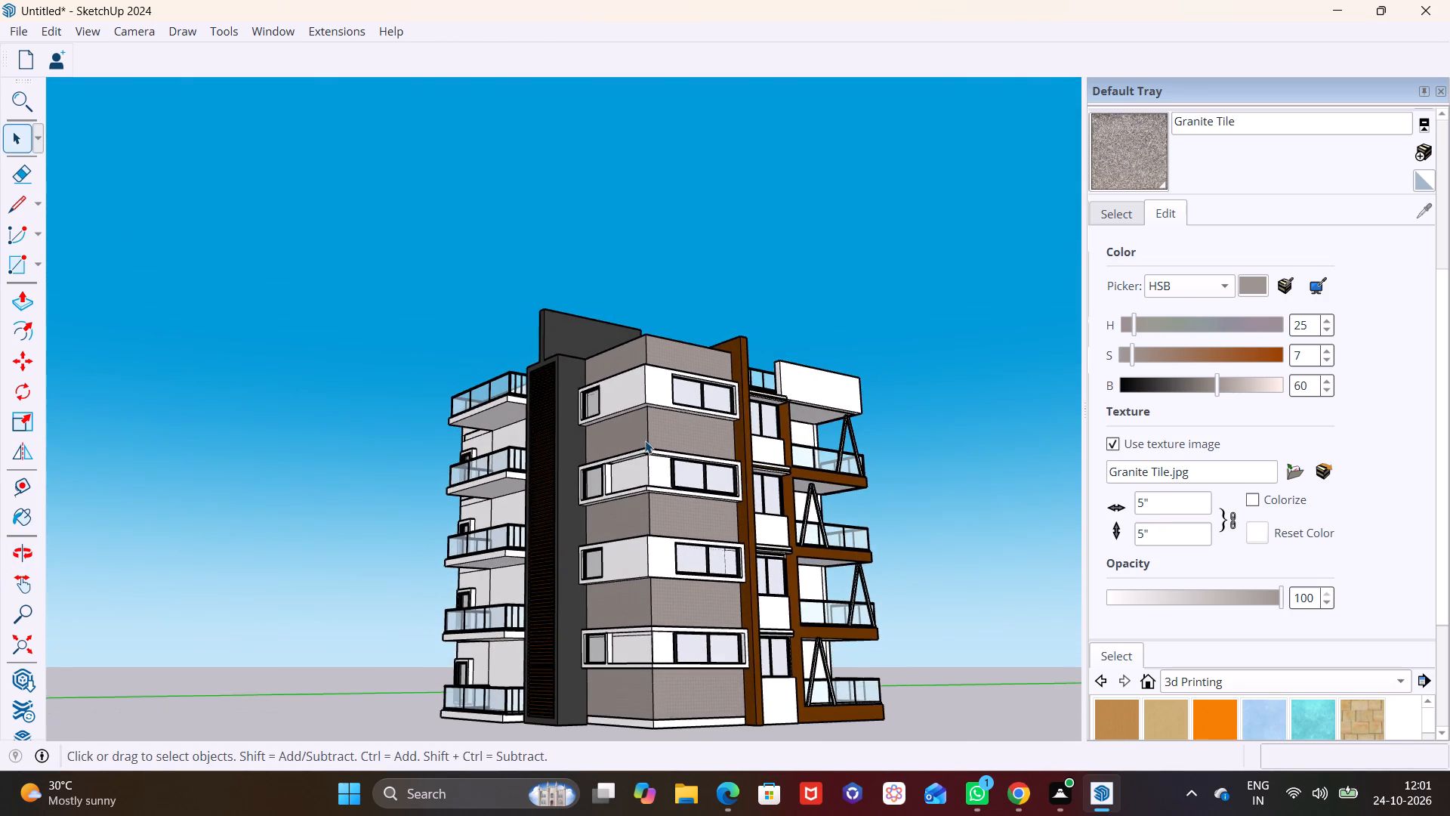
pyautogui.keyDown('shift'); pyautogui.moveTo(645, 440); pyautogui.dragTo(622, 413, button='middle'); pyautogui.keyUp('shift')
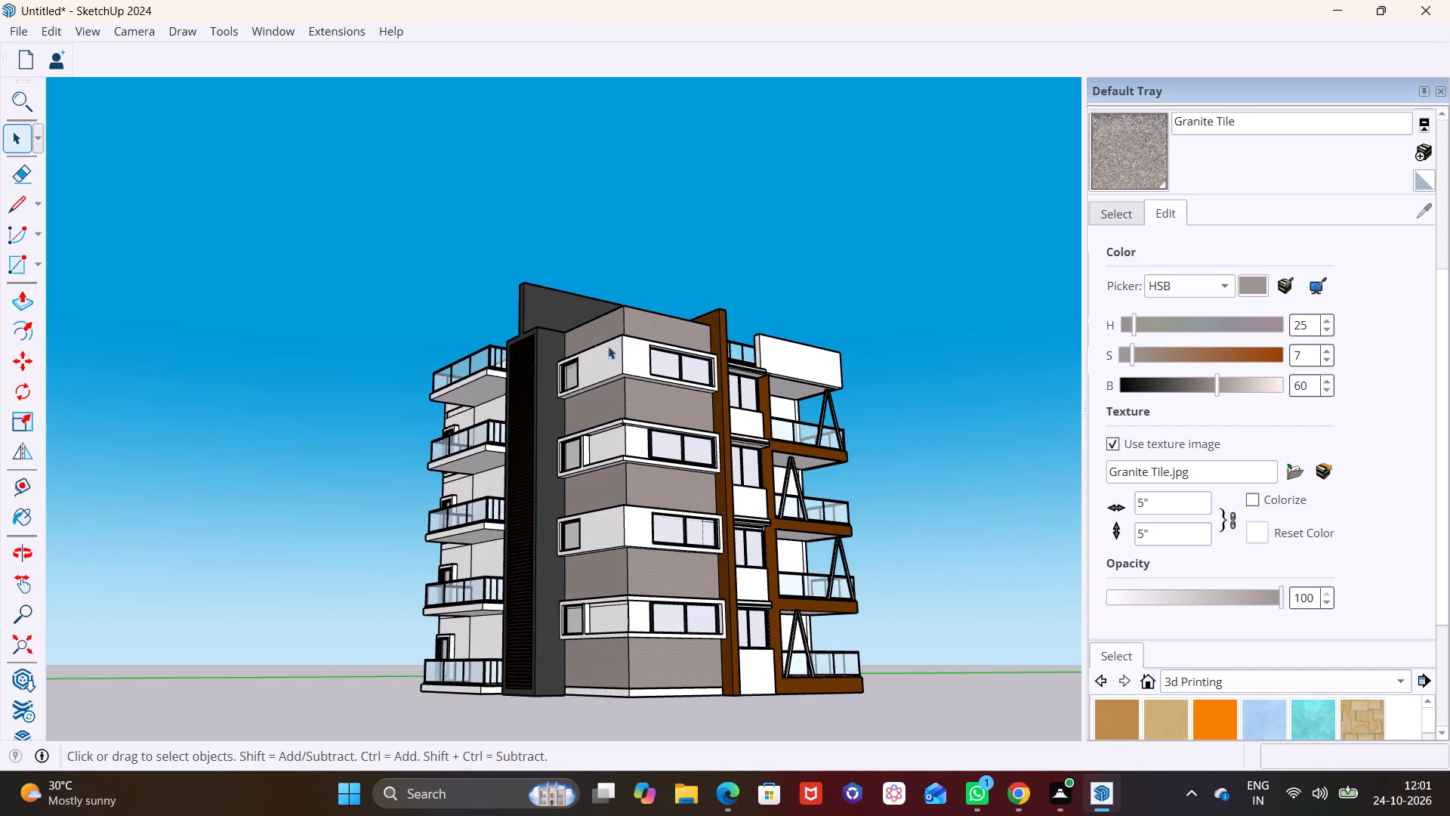
# Push the top face of the extended wall on the louvred column down by 1' 11 1/8".
pyautogui.moveTo(595, 325); pyautogui.dragTo(472, 592, button='middle')
pyautogui.moveTo(522, 351); pyautogui.dragTo(400, 535, button='middle')
pyautogui.scroll(10, 442, 444)
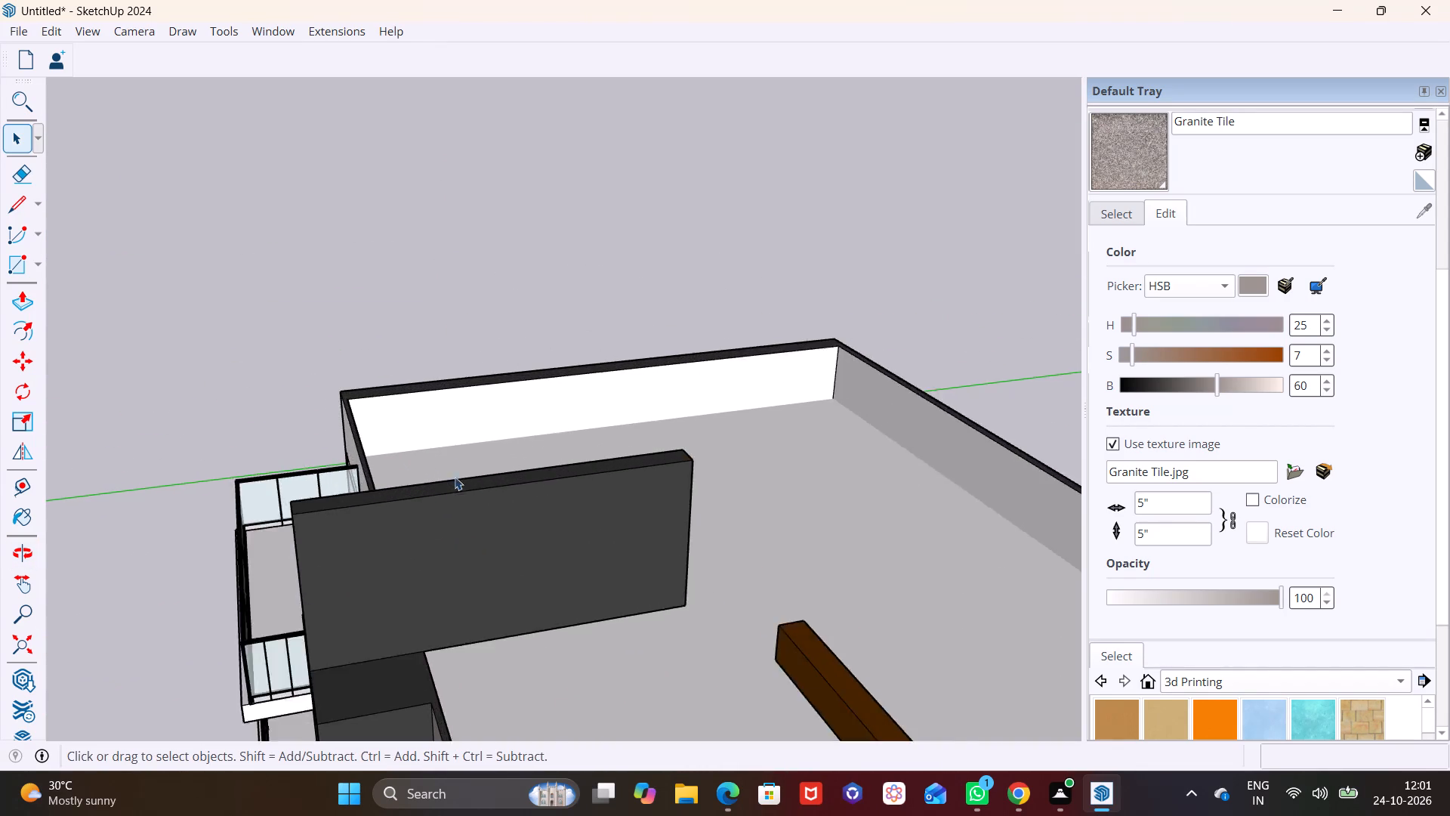
pyautogui.scroll(2, 455, 477)
pyautogui.click(461, 500)
pyautogui.click(20, 307)
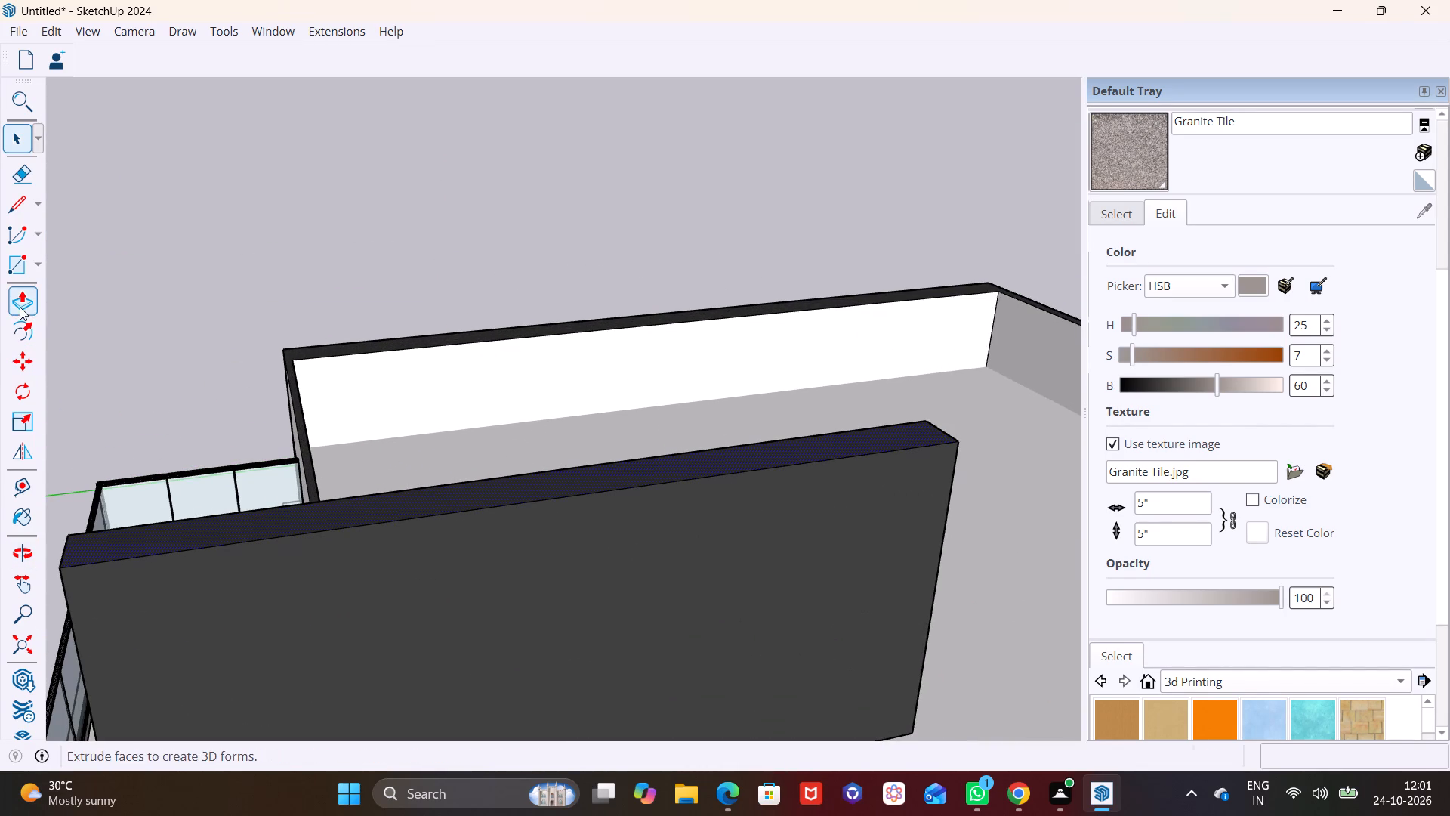
pyautogui.click(433, 490)
pyautogui.click(432, 573)
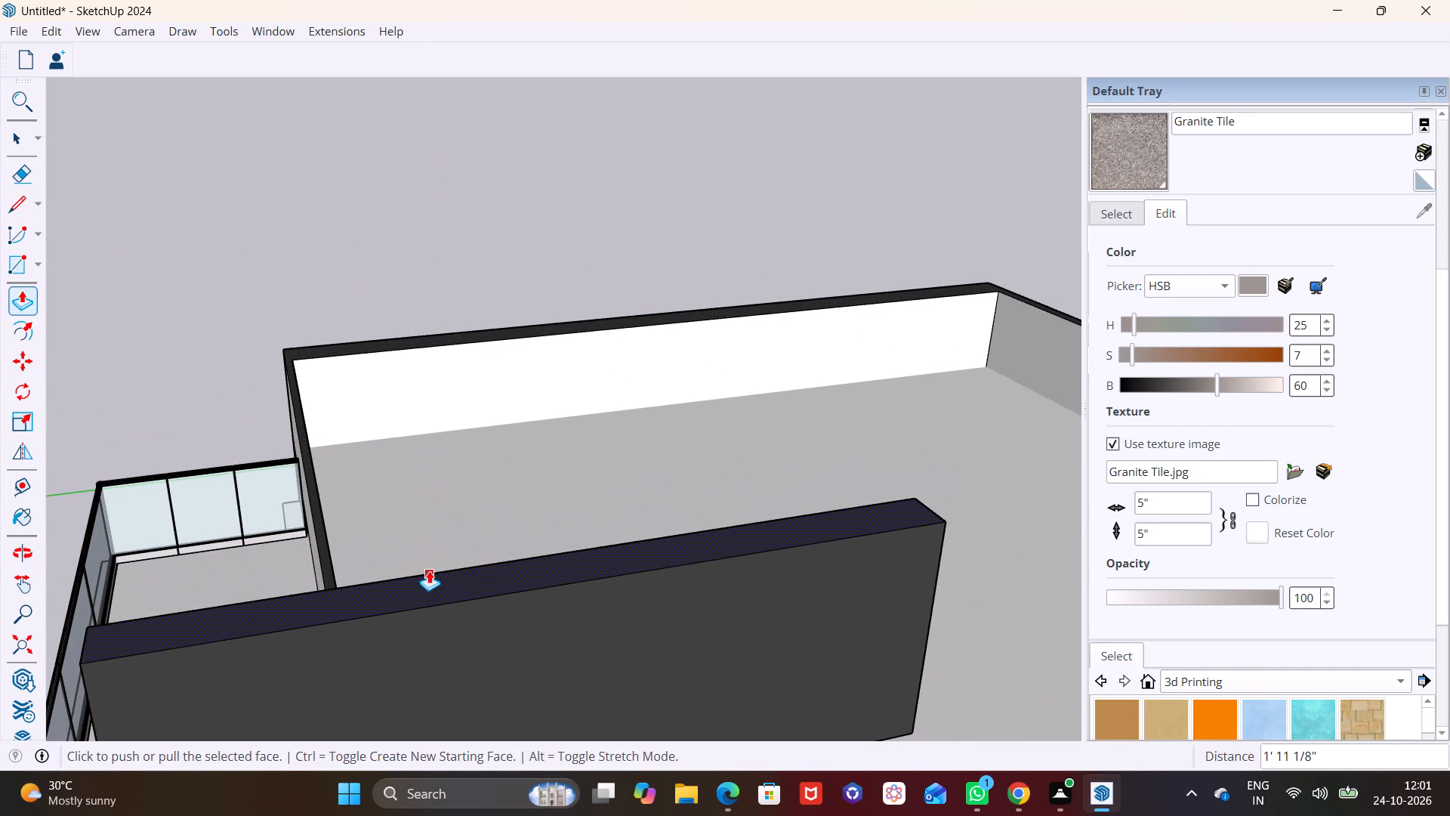
# Pull a separate cap layer about 1 7/8" thick up from the wall's top face.
pyautogui.moveTo(429, 570); pyautogui.dragTo(564, 453, button='middle')
pyautogui.press('space')
pyautogui.click(551, 378)
pyautogui.keyDown('shift'); pyautogui.moveTo(551, 378); pyautogui.dragTo(451, 436, button='middle'); pyautogui.keyUp('shift')
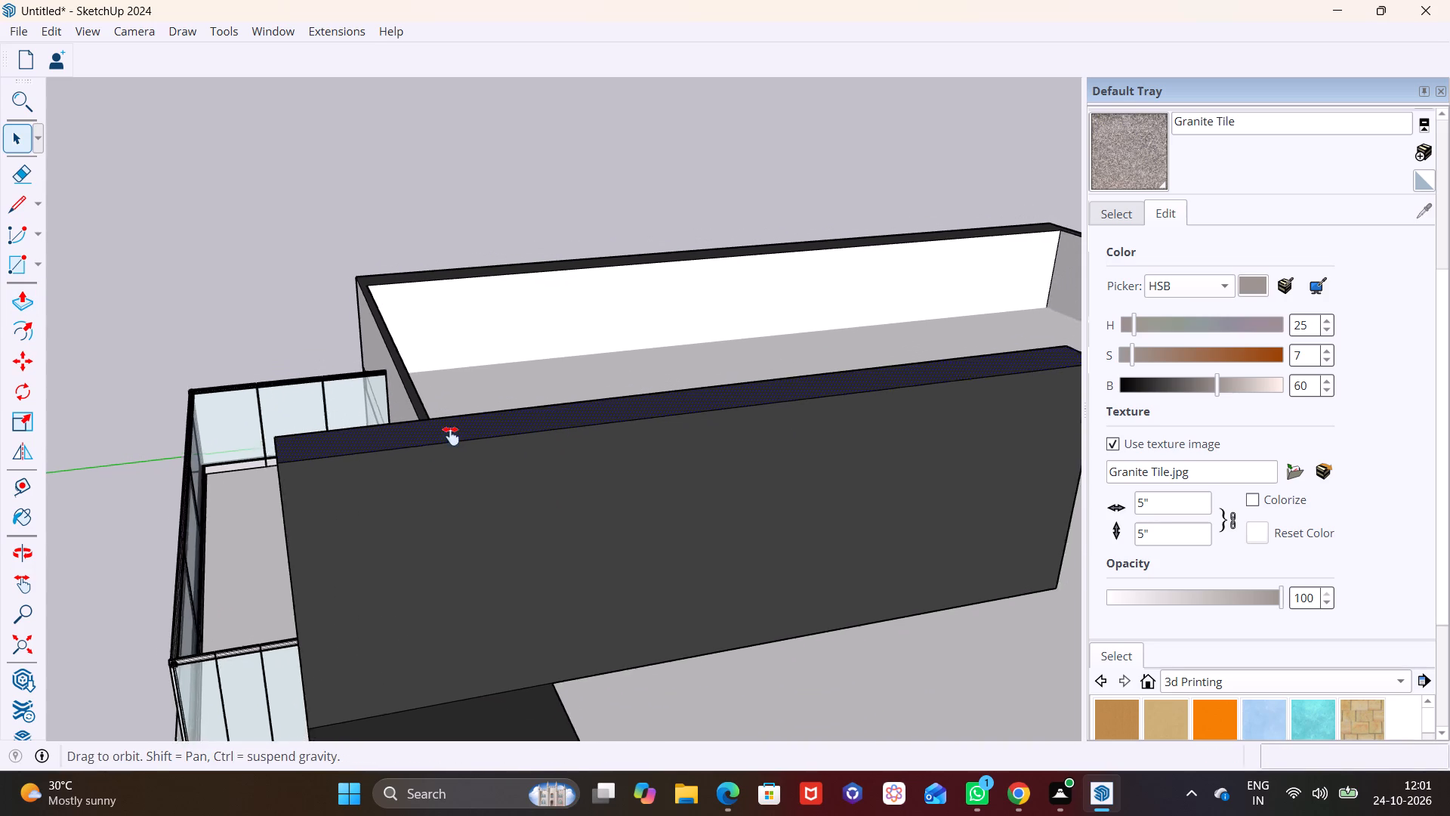
pyautogui.keyDown('shift'); pyautogui.moveTo(451, 436); pyautogui.dragTo(403, 465, button='middle'); pyautogui.keyUp('shift')
pyautogui.click(24, 301)
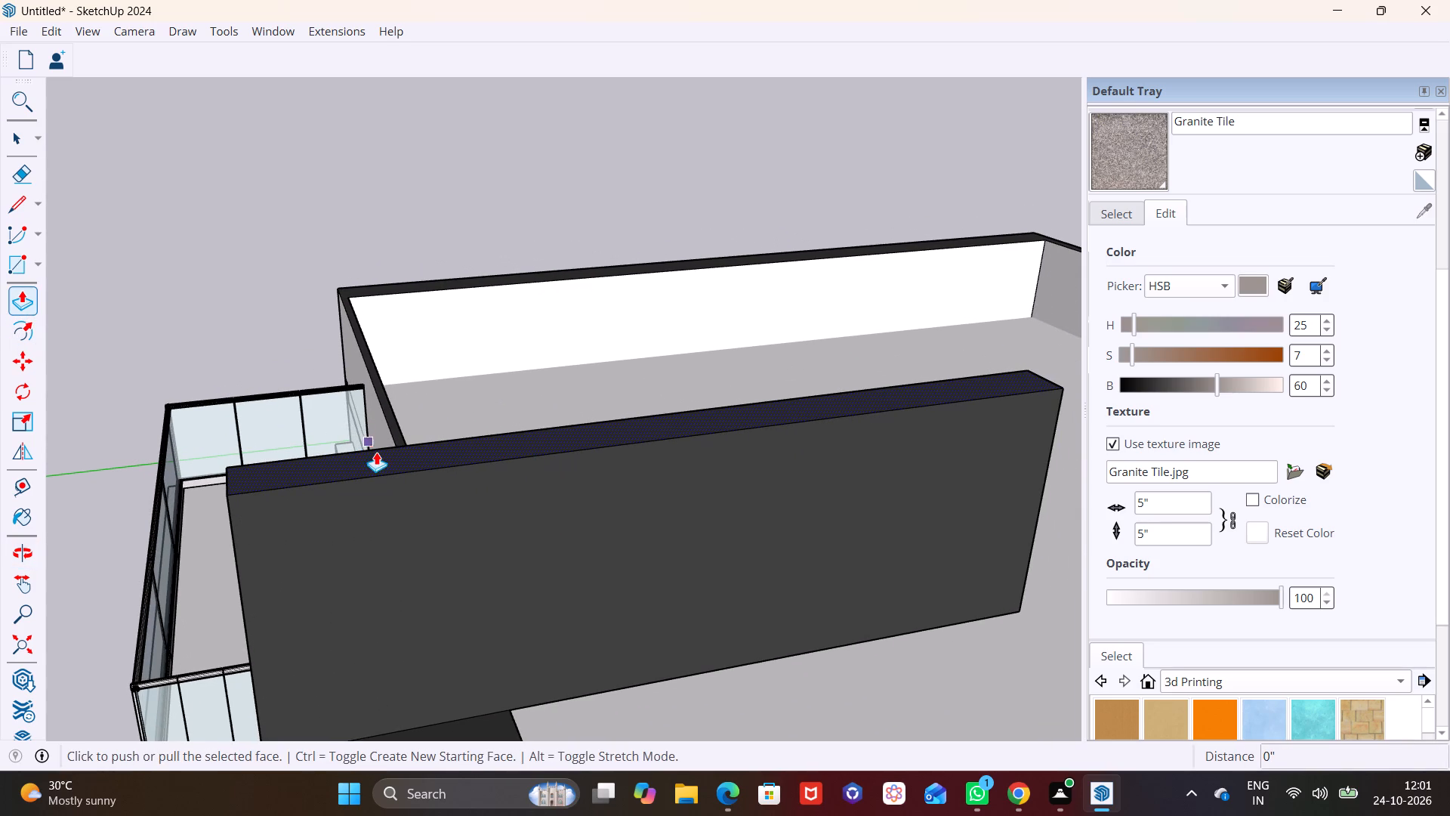
pyautogui.click(377, 459)
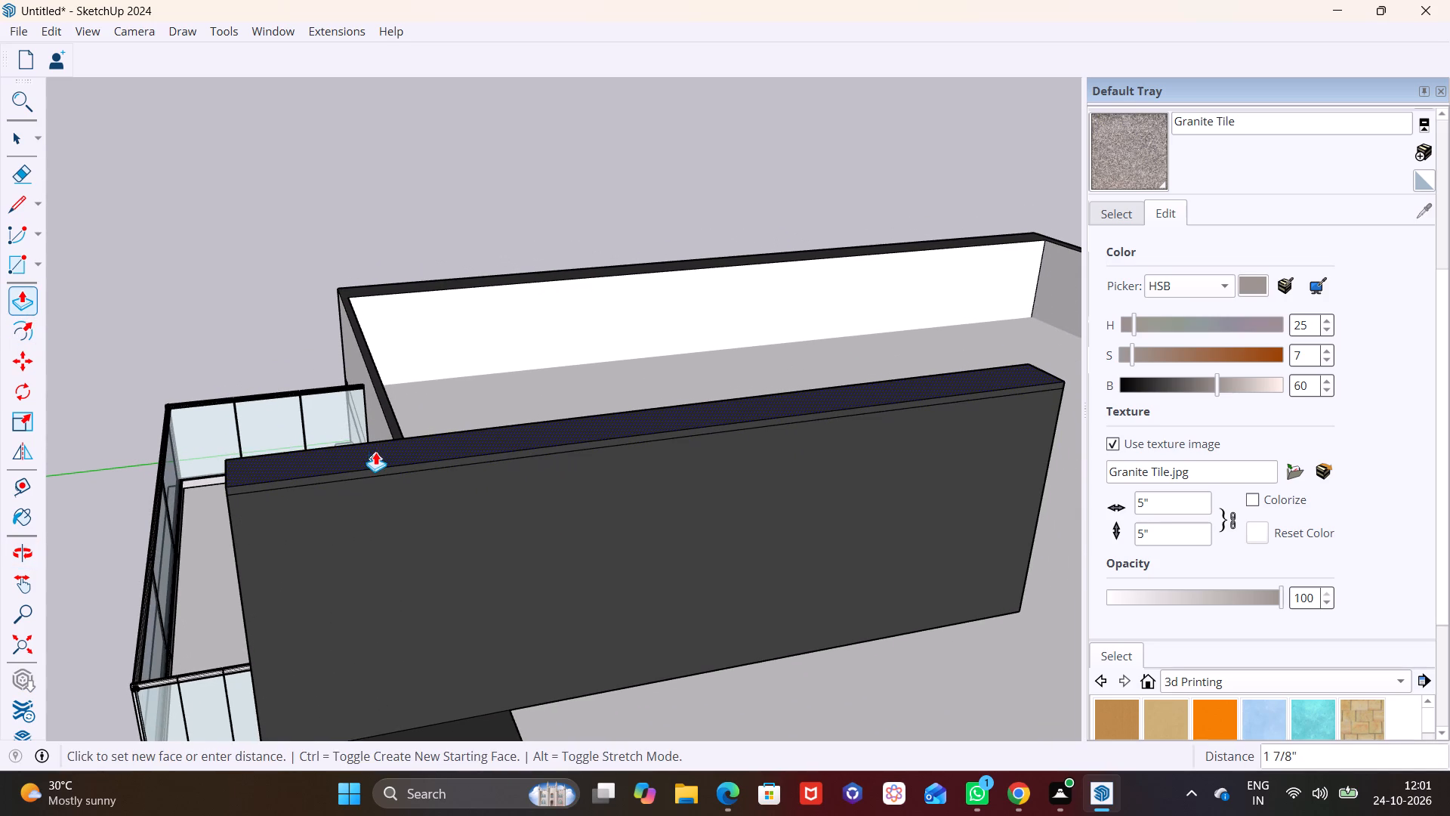
pyautogui.click(375, 452)
# Pull the cap's long edge face on the tiled-wall side out past the wall, adjusting the overhang by 3 1/2".
pyautogui.moveTo(448, 504); pyautogui.dragTo(434, 461, button='middle')
pyautogui.press('space')
pyautogui.click(435, 441)
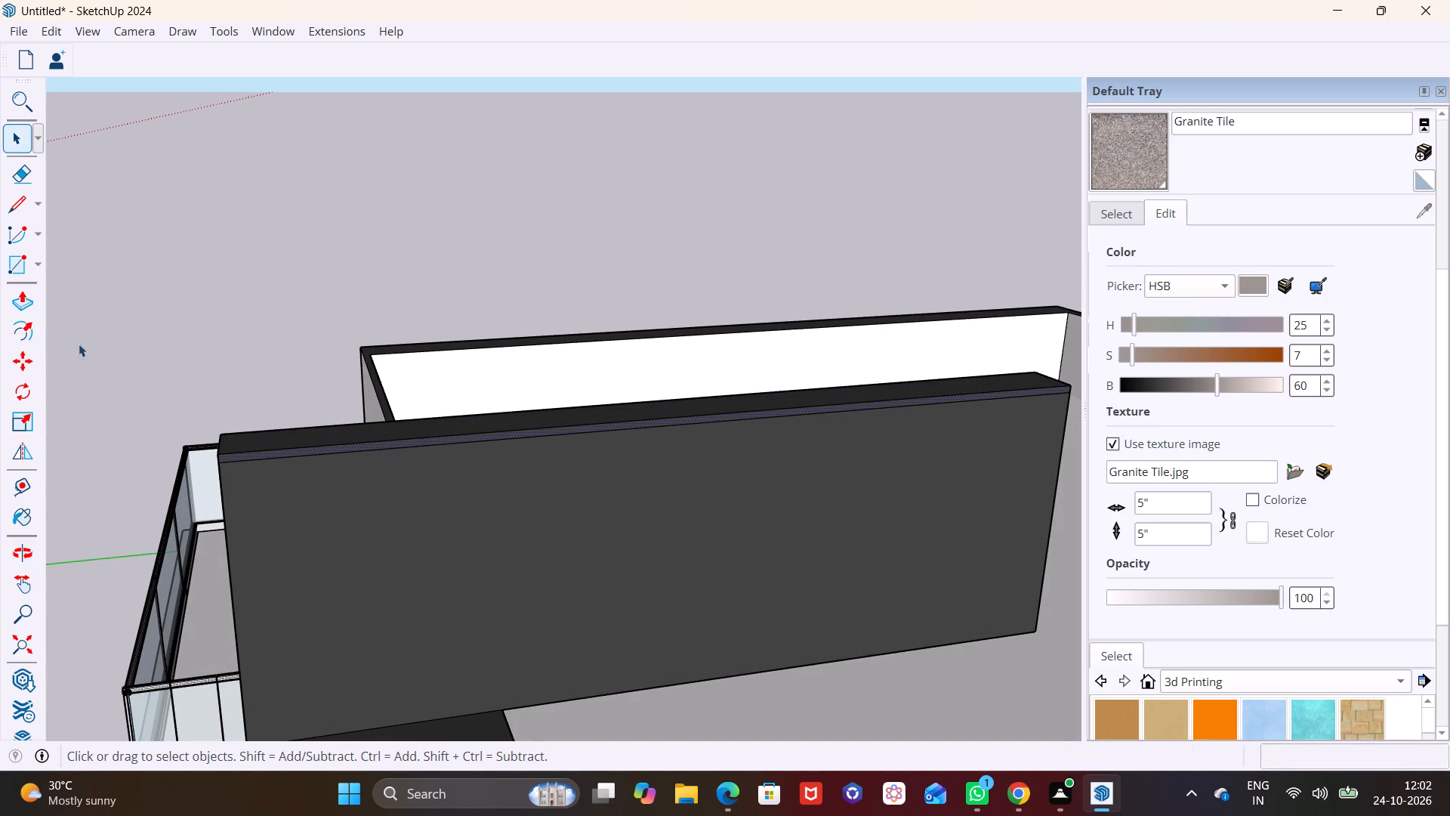
pyautogui.click(29, 303)
pyautogui.click(273, 456)
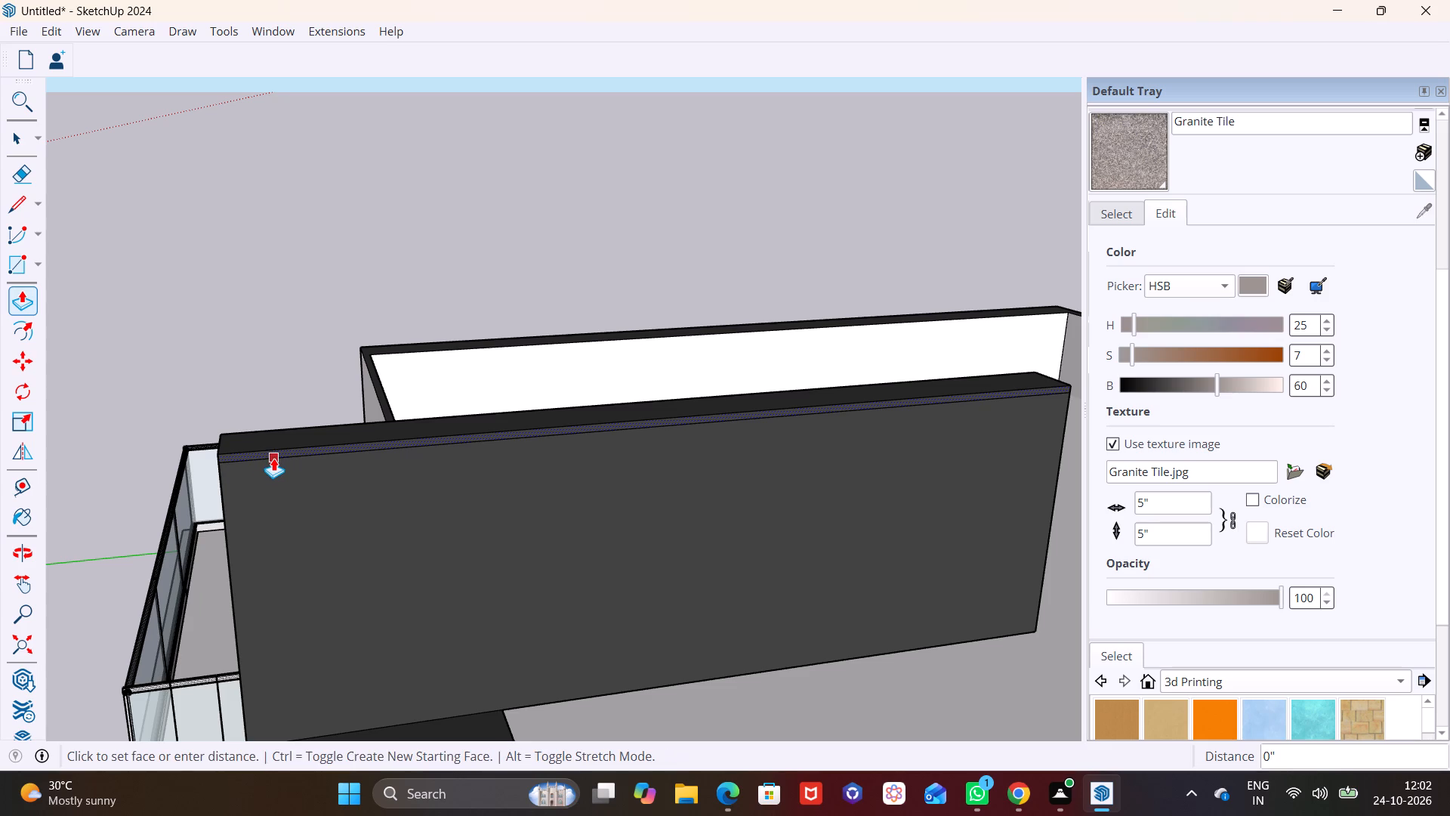
pyautogui.click(273, 468)
pyautogui.moveTo(256, 490); pyautogui.dragTo(568, 403, button='middle')
pyautogui.scroll(6, 474, 428)
pyautogui.click(525, 420)
pyautogui.click(495, 419)
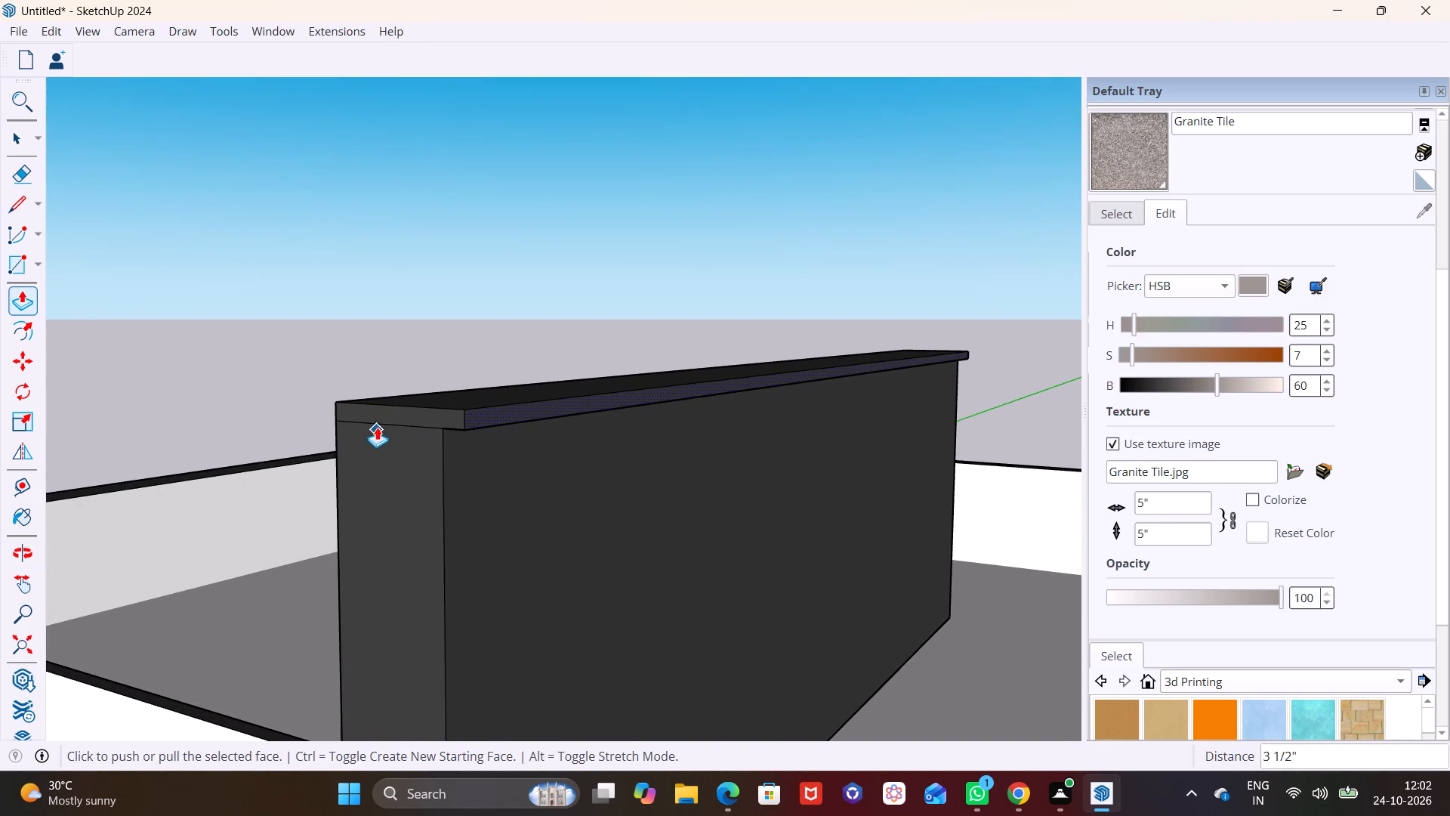
# Pull the cap's end face above the louvred column outward 2 5/16".
pyautogui.press('space')
pyautogui.click(402, 415)
pyautogui.click(20, 310)
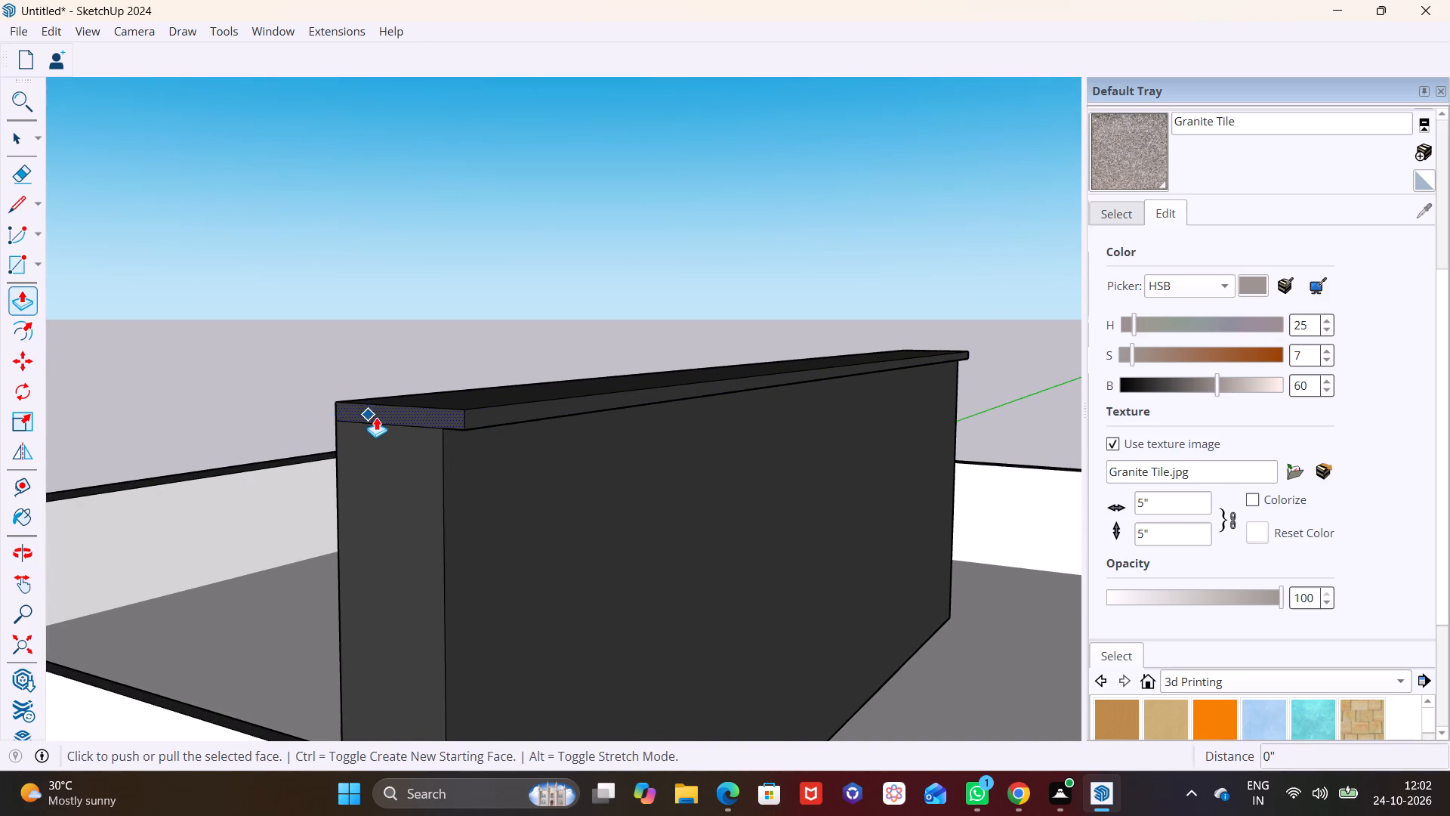
pyautogui.click(378, 417)
pyautogui.doubleClick(362, 418)
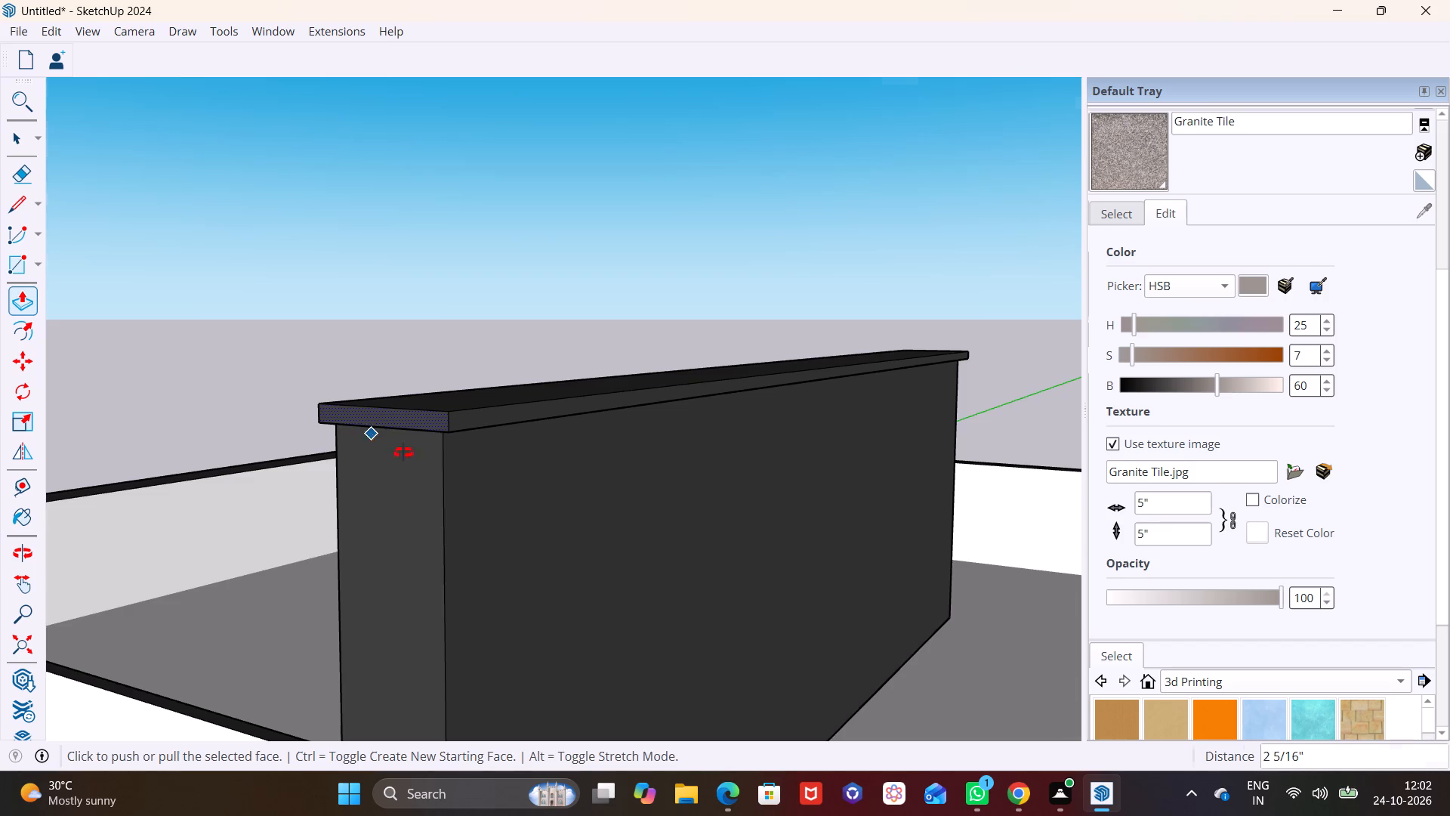
# Pull the cap's other long edge face, opposite the tiled wall, outward about 1 7/8".
pyautogui.moveTo(393, 447); pyautogui.dragTo(892, 524, button='middle')
pyautogui.scroll(3, 447, 508)
pyautogui.keyDown('shift'); pyautogui.moveTo(433, 501); pyautogui.dragTo(623, 476, button='middle'); pyautogui.keyUp('shift')
pyautogui.press('space')
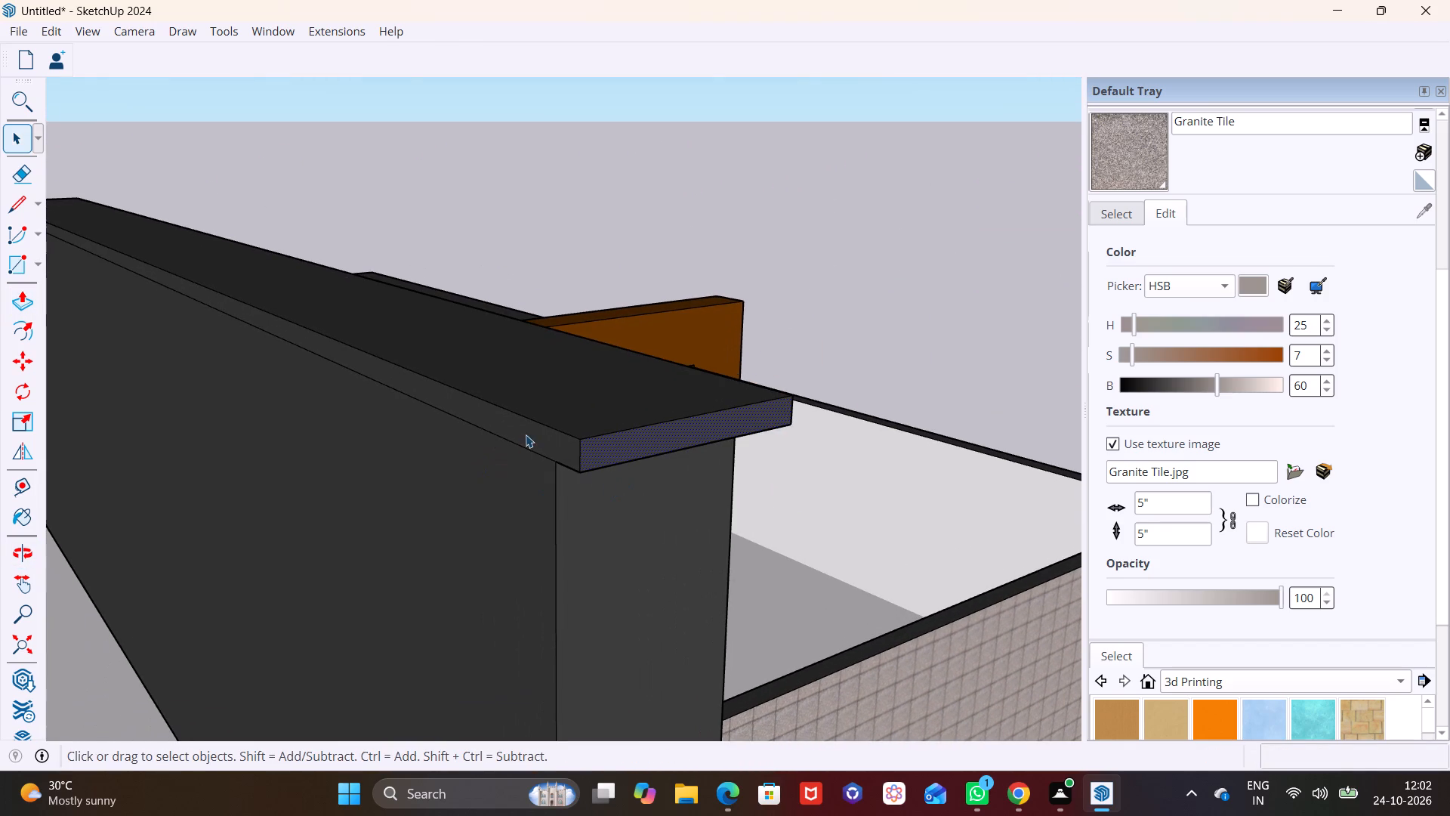
pyautogui.click(526, 434)
pyautogui.click(29, 301)
pyautogui.click(482, 415)
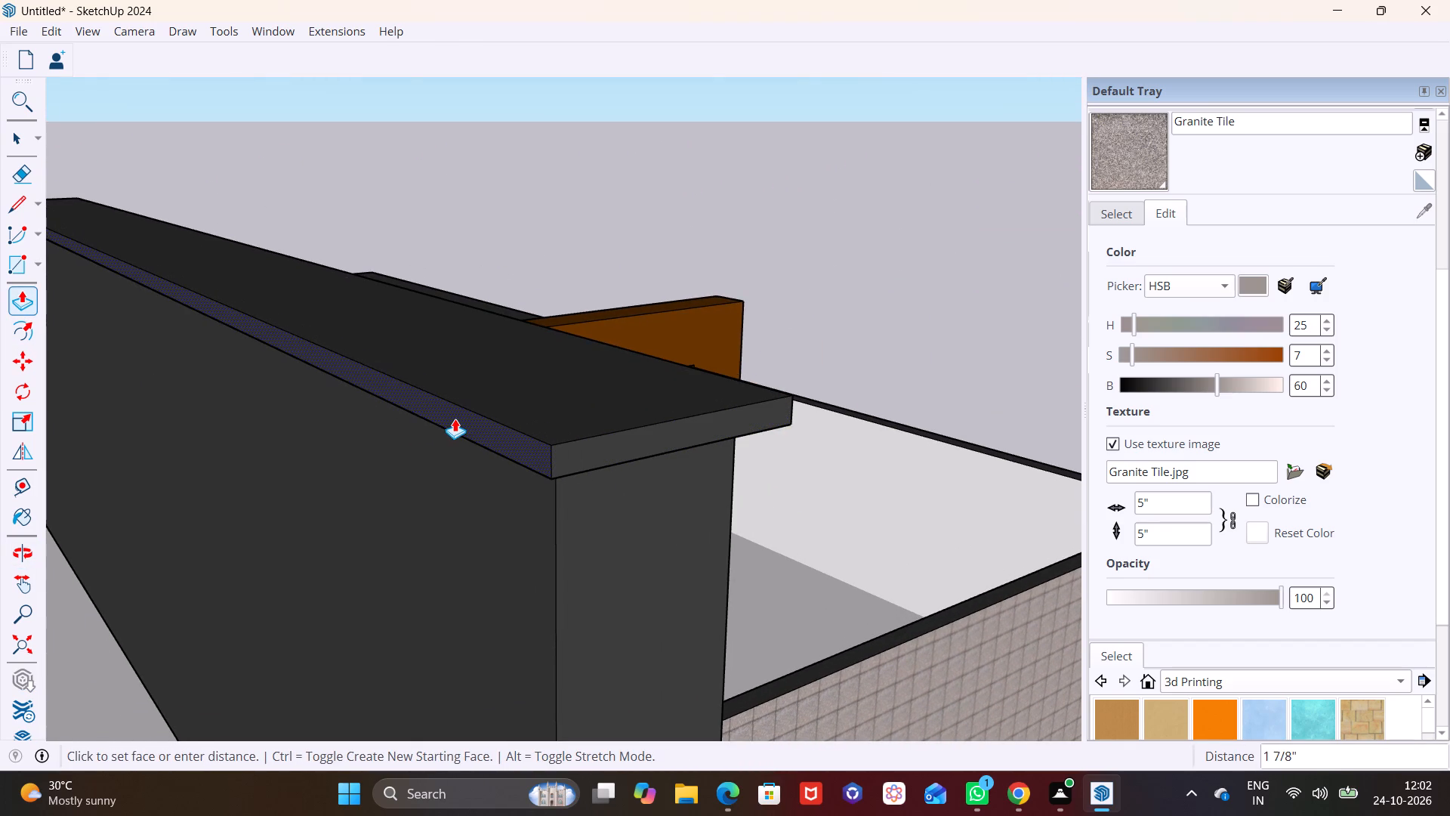
pyautogui.doubleClick(452, 419)
pyautogui.press('space')
# Paint the cap's top face and its end face above the column with white Color M00 from the Colors collection.
pyautogui.moveTo(768, 412); pyautogui.dragTo(312, 437, button='middle')
pyautogui.scroll(-5, 842, 471)
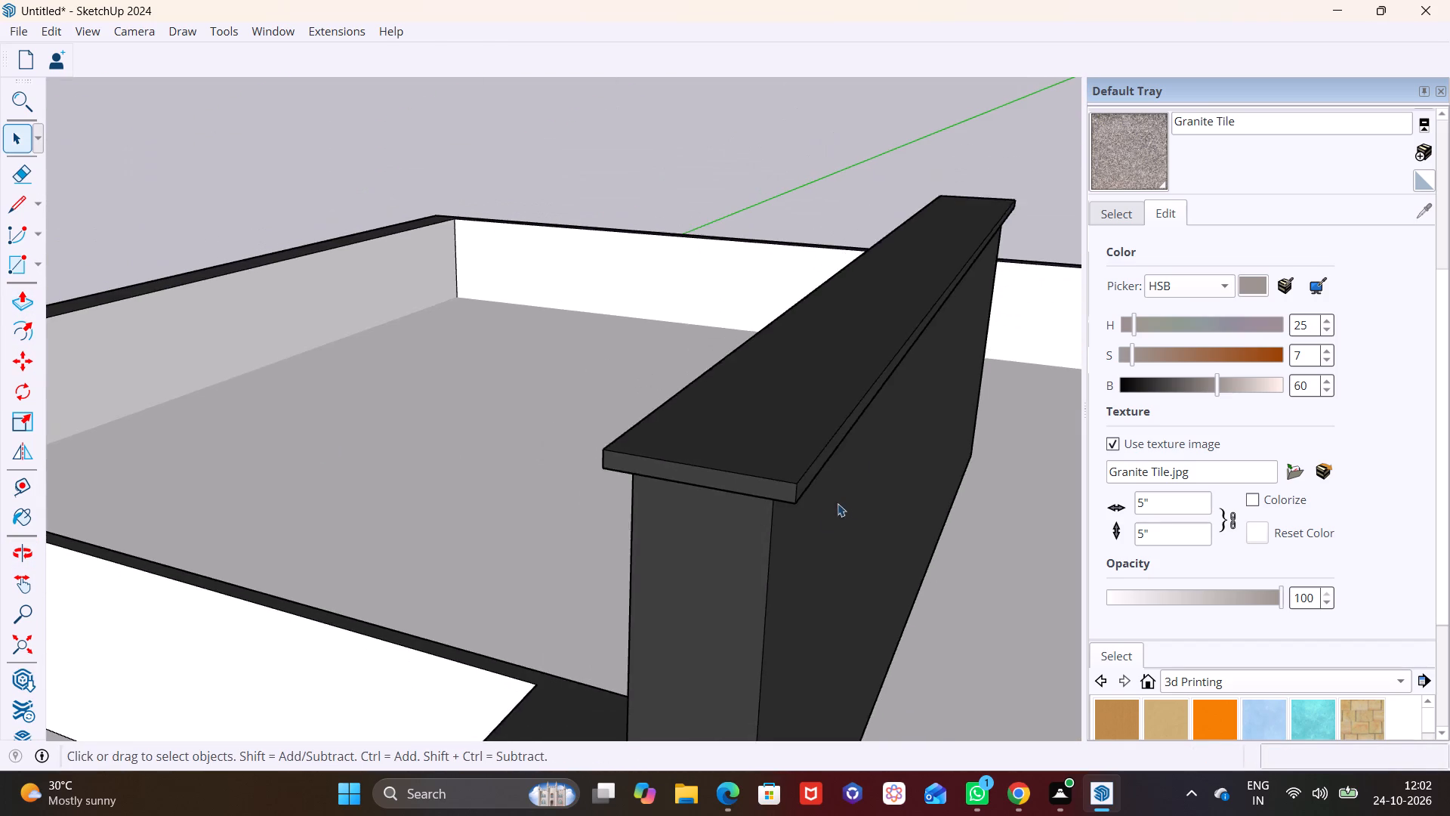
pyautogui.scroll(-2, 838, 503)
pyautogui.keyDown('shift'); pyautogui.moveTo(789, 518); pyautogui.dragTo(511, 540, button='middle'); pyautogui.keyUp('shift')
pyautogui.scroll(-4, 514, 527)
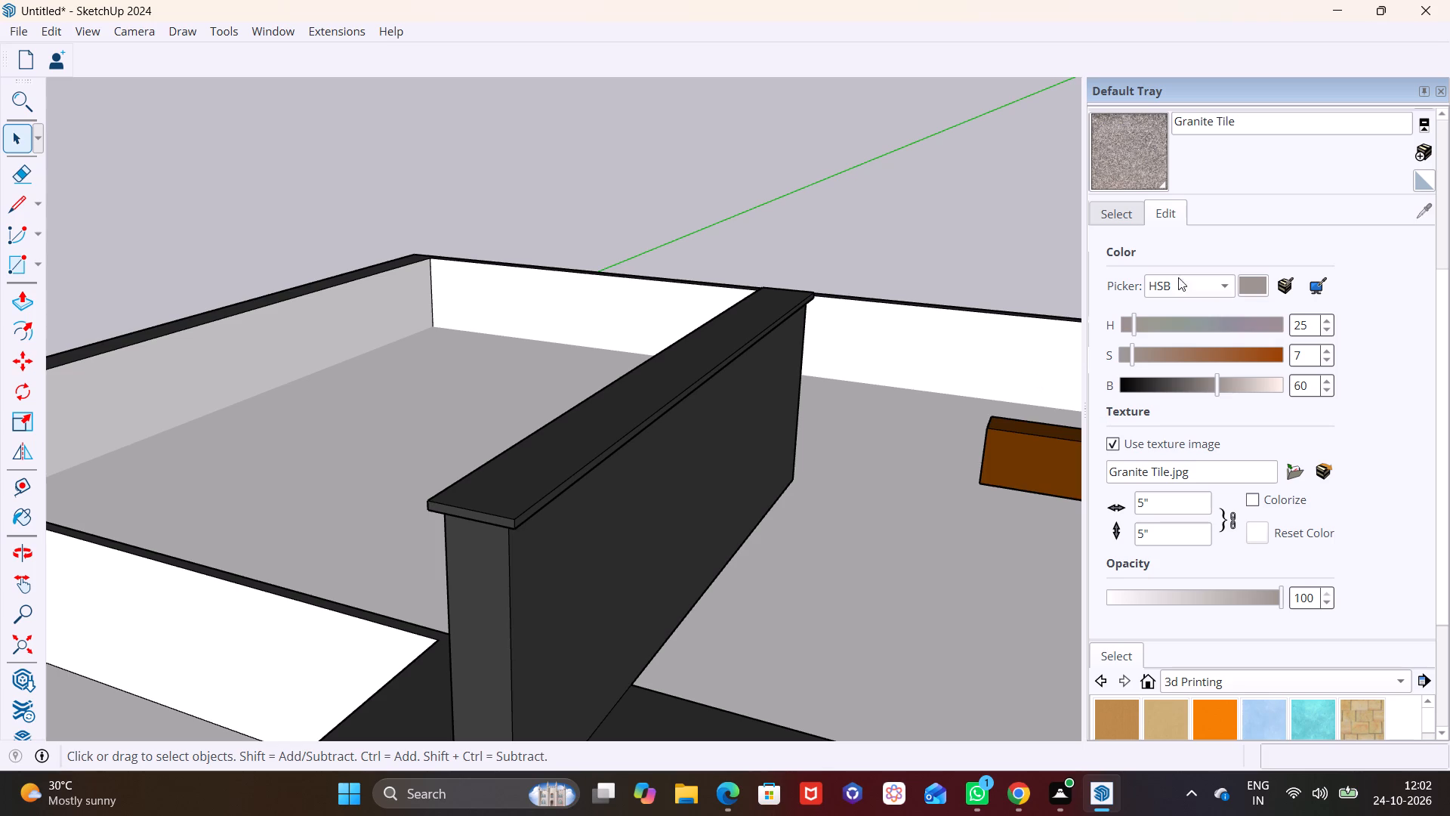
pyautogui.scroll(4, 1235, 133)
pyautogui.scroll(6, 1226, 199)
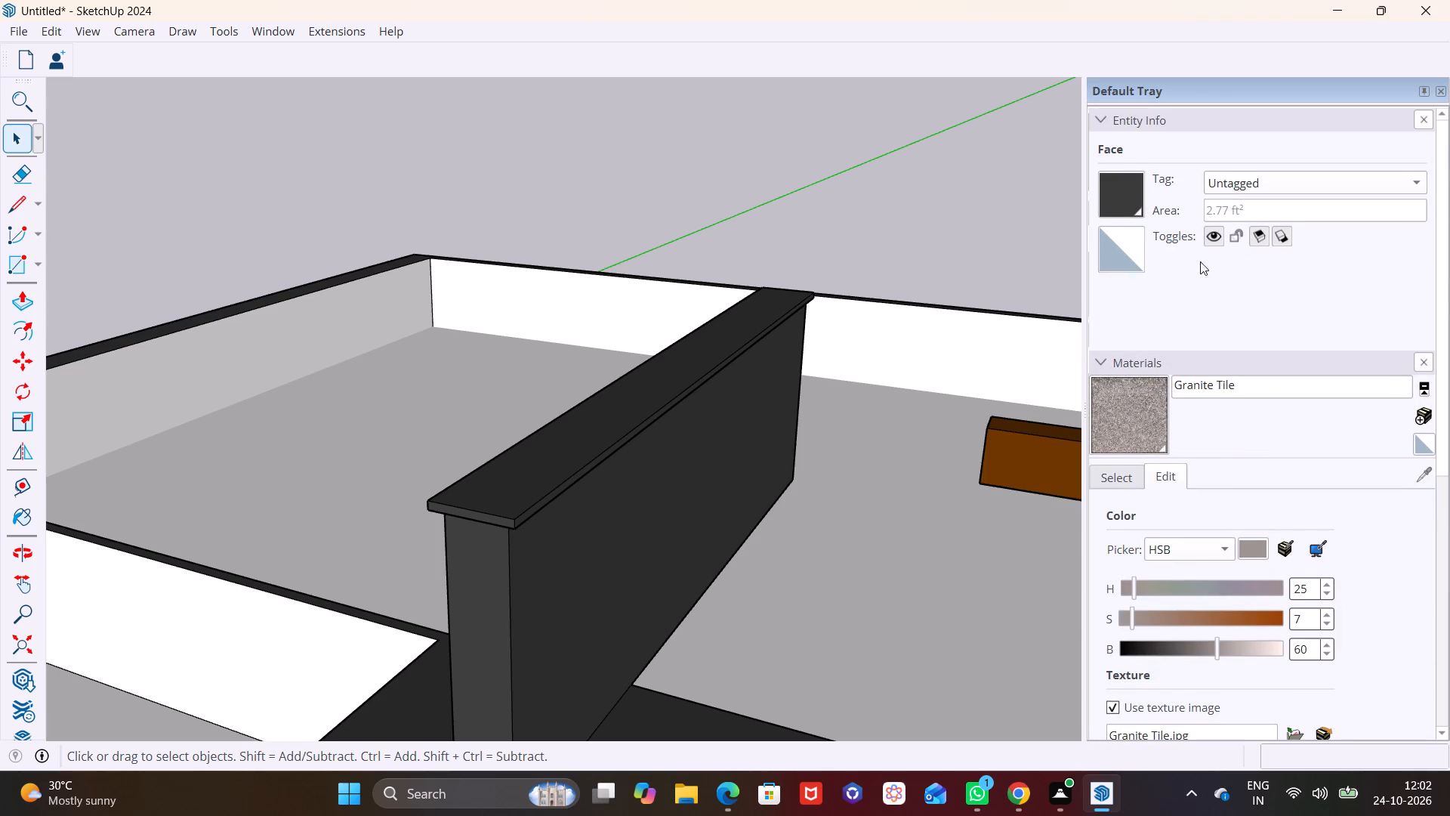
pyautogui.click(1246, 385)
pyautogui.scroll(3, 1234, 367)
pyautogui.scroll(-4, 1213, 372)
pyautogui.scroll(-2, 1187, 514)
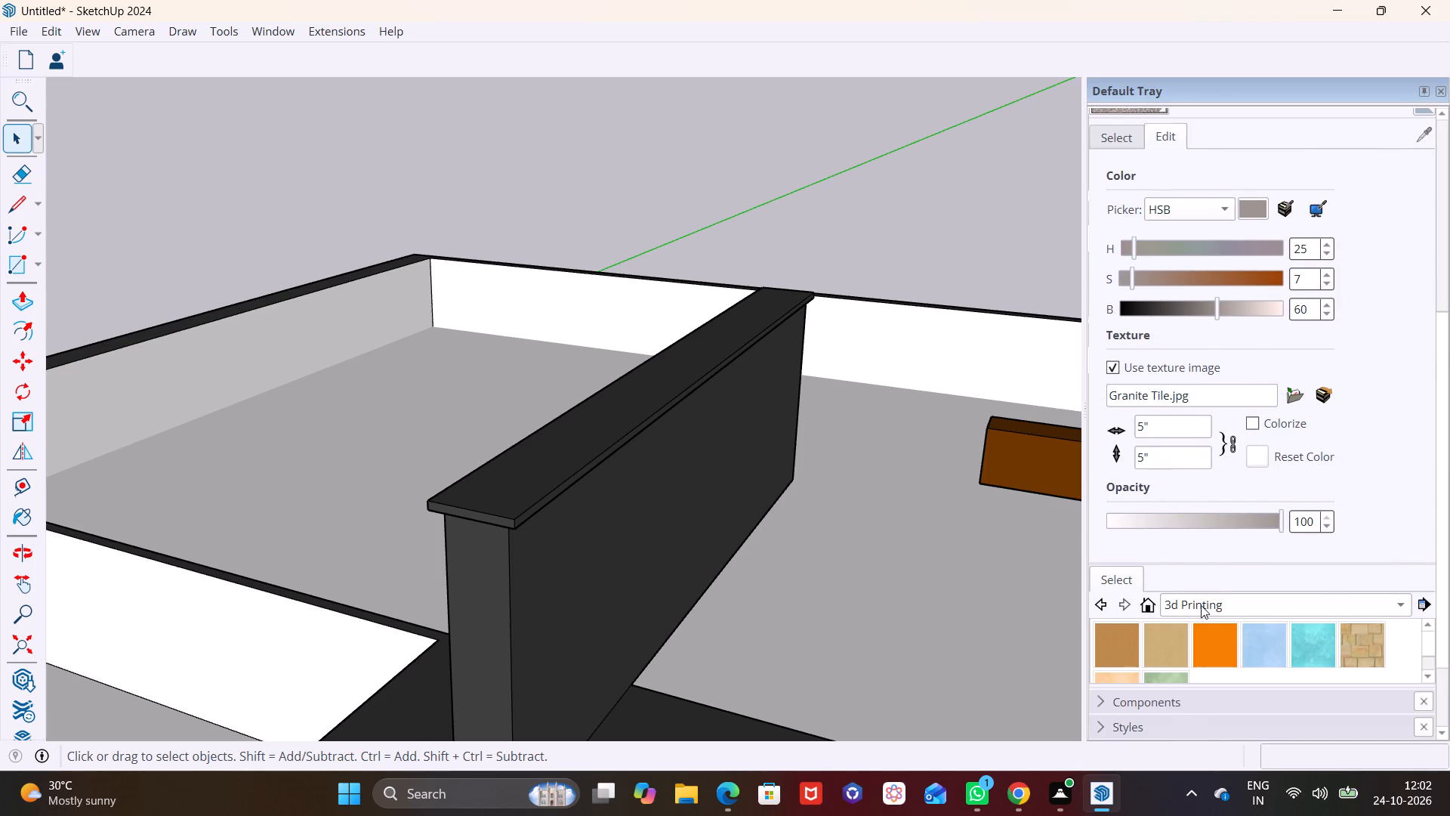
pyautogui.click(1204, 602)
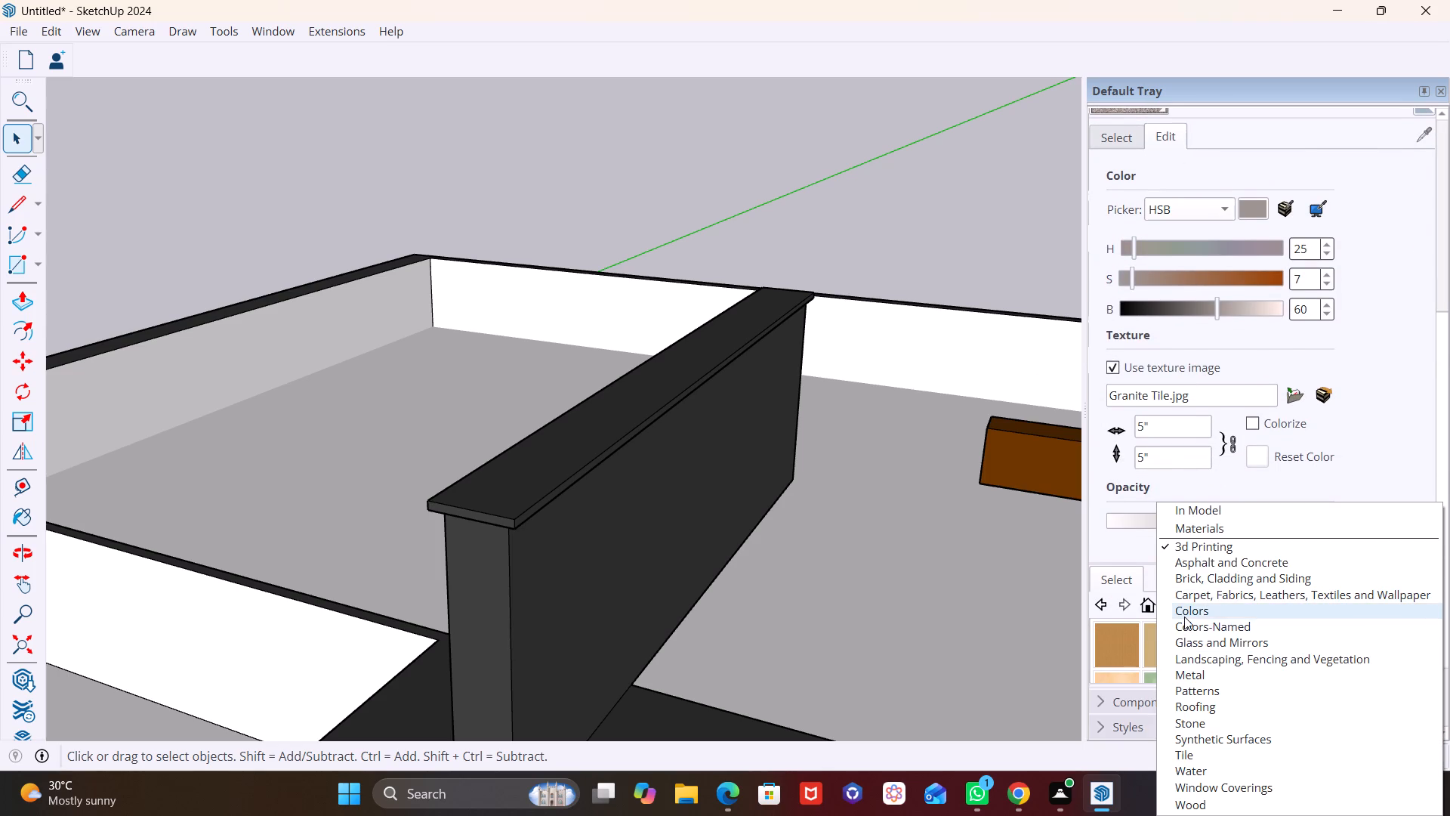
pyautogui.click(1184, 617)
pyautogui.scroll(-9, 1192, 617)
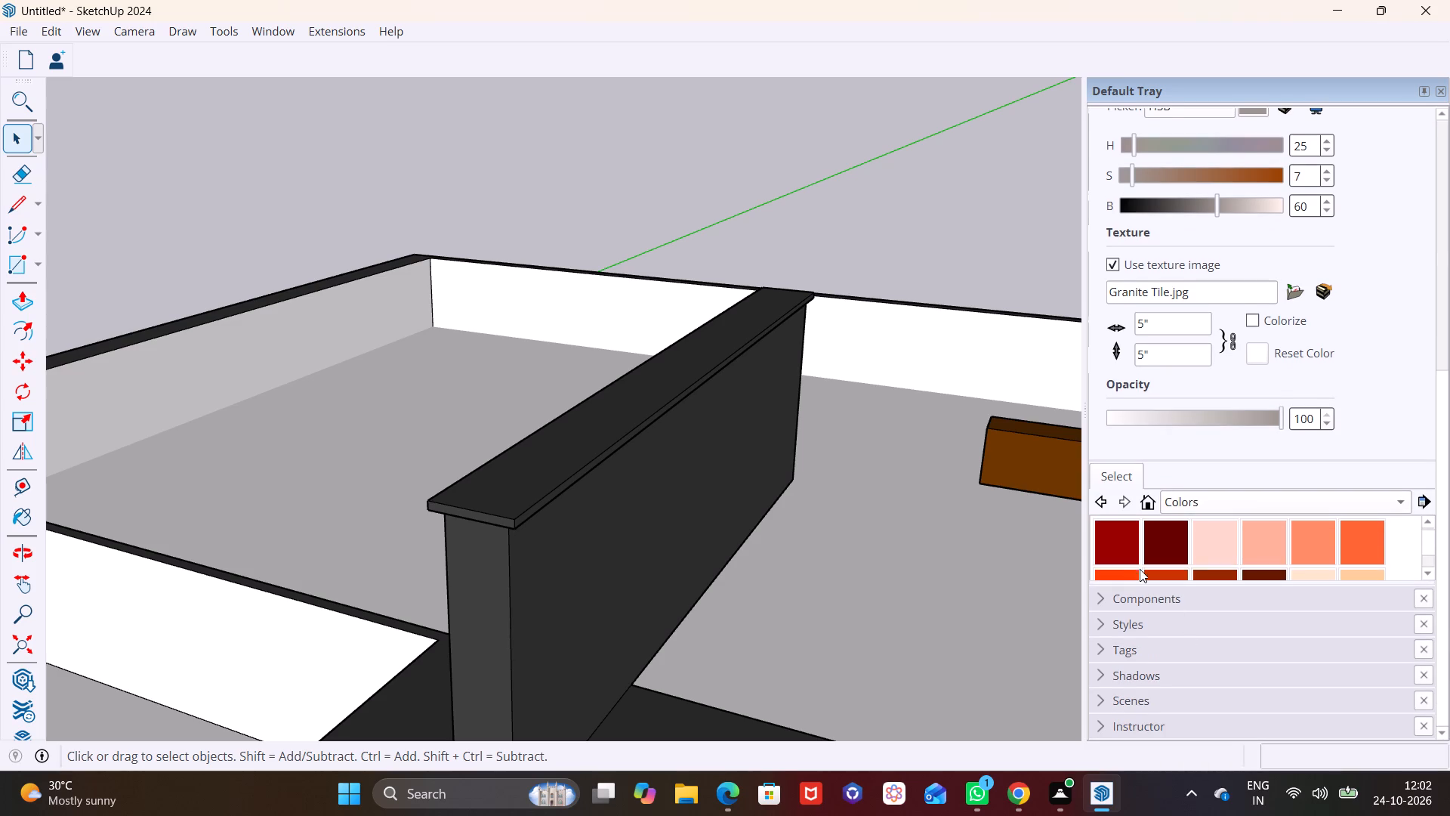
pyautogui.scroll(-17, 1140, 569)
pyautogui.scroll(1, 1128, 542)
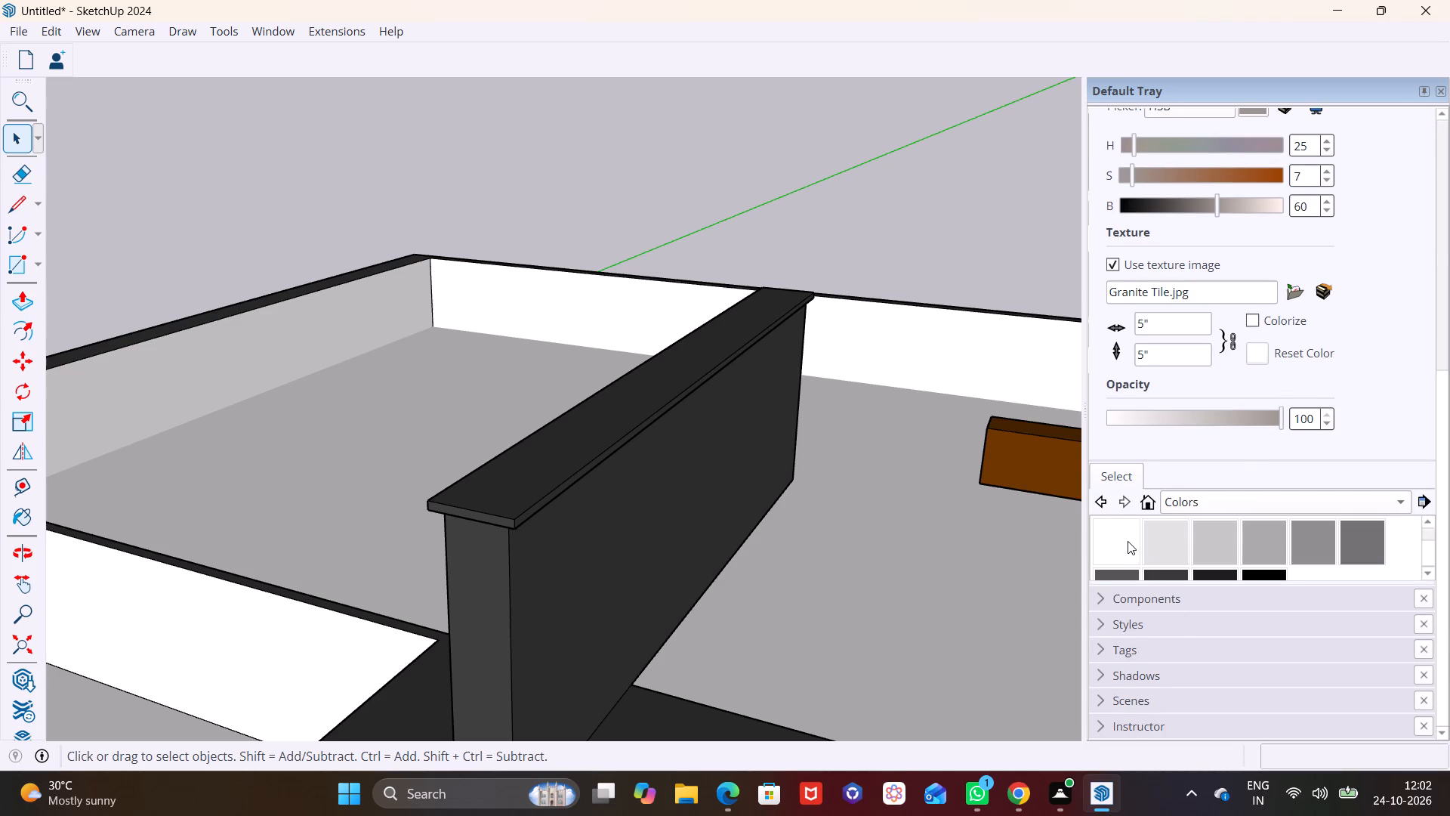
pyautogui.click(1127, 541)
pyautogui.click(533, 468)
pyautogui.click(476, 515)
# Paint both long edge faces of the cap white with Color M00.
pyautogui.scroll(7, 527, 527)
pyautogui.click(516, 504)
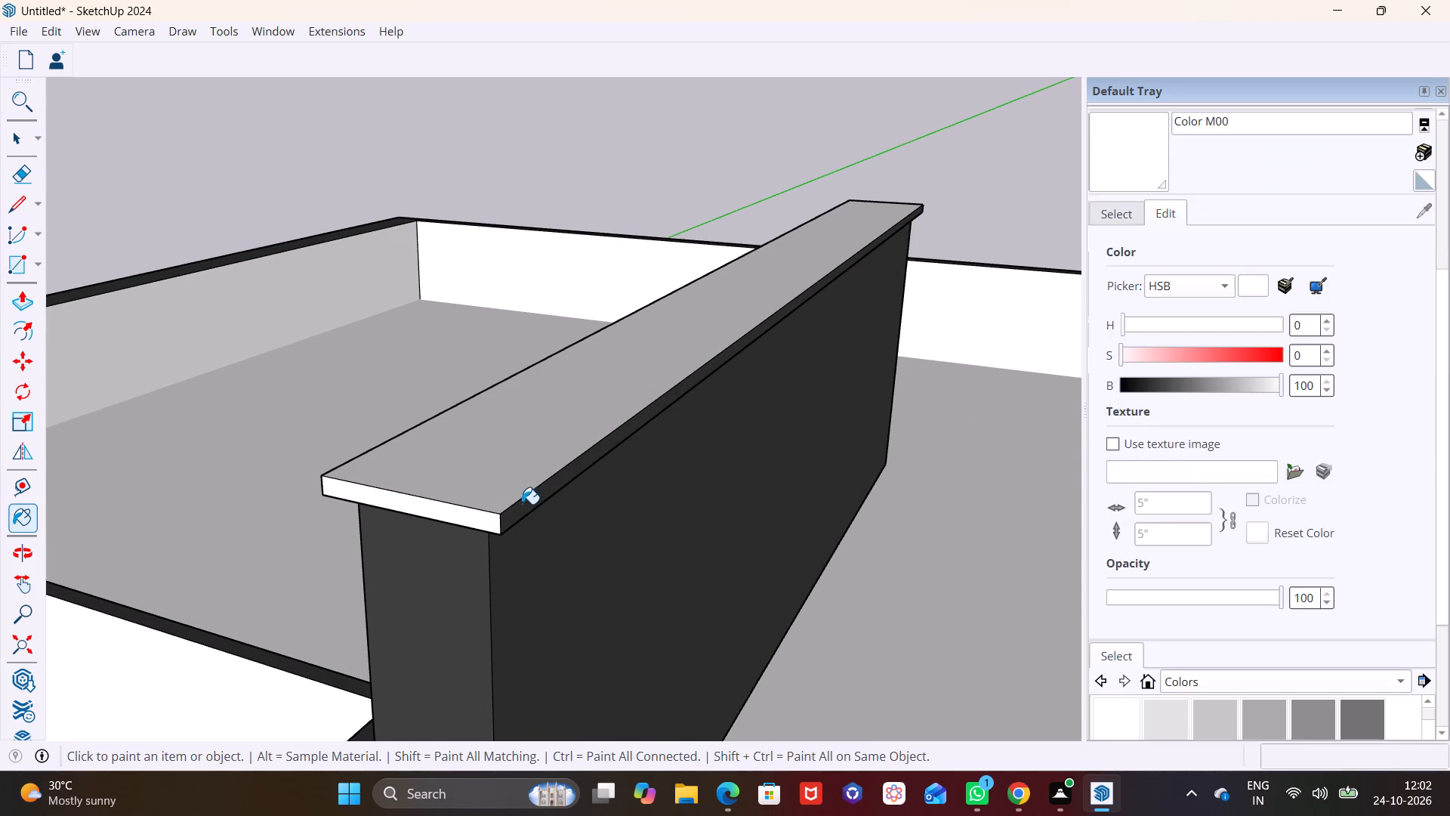
pyautogui.click(525, 507)
pyautogui.scroll(1, 511, 508)
pyautogui.moveTo(511, 508); pyautogui.dragTo(941, 518, button='middle')
pyautogui.scroll(2, 381, 558)
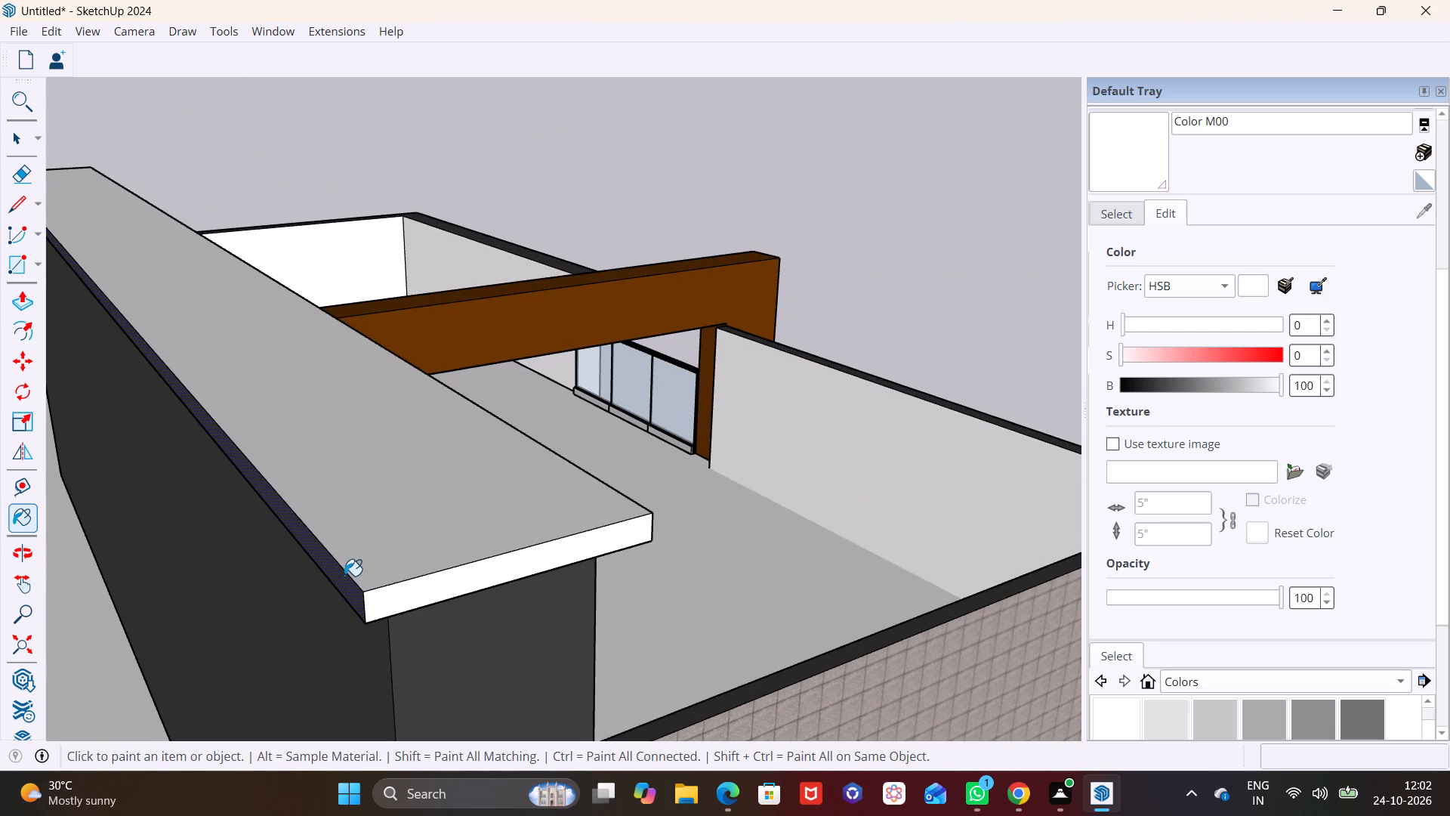
pyautogui.click(344, 576)
# Paint the undersides of the cap's overhangs white with Color M00.
pyautogui.scroll(-6, 343, 562)
pyautogui.moveTo(432, 573); pyautogui.dragTo(419, 308, button='middle')
pyautogui.moveTo(404, 507); pyautogui.dragTo(424, 343, button='middle')
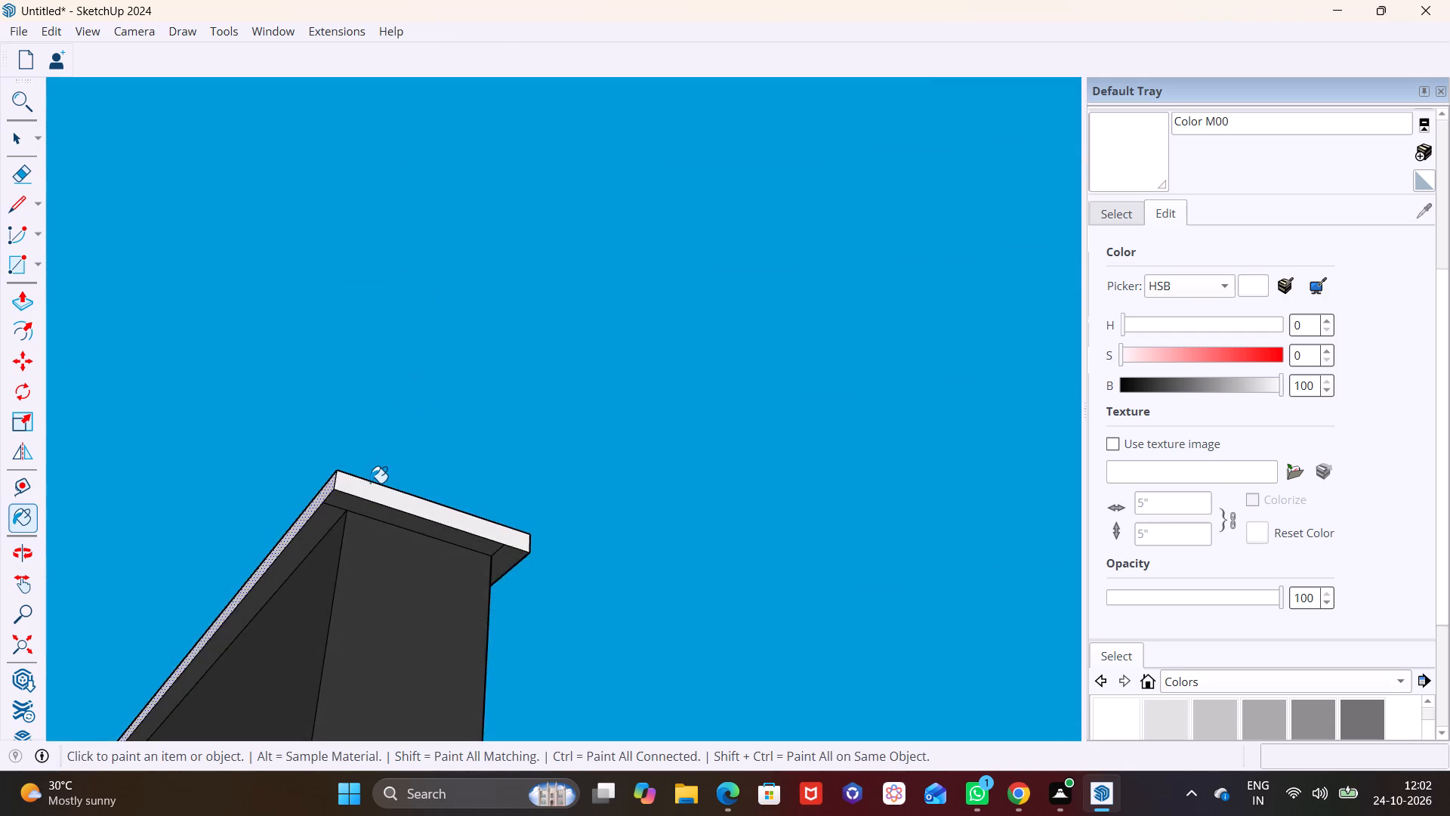
pyautogui.scroll(7, 370, 484)
pyautogui.click(298, 531)
pyautogui.click(322, 522)
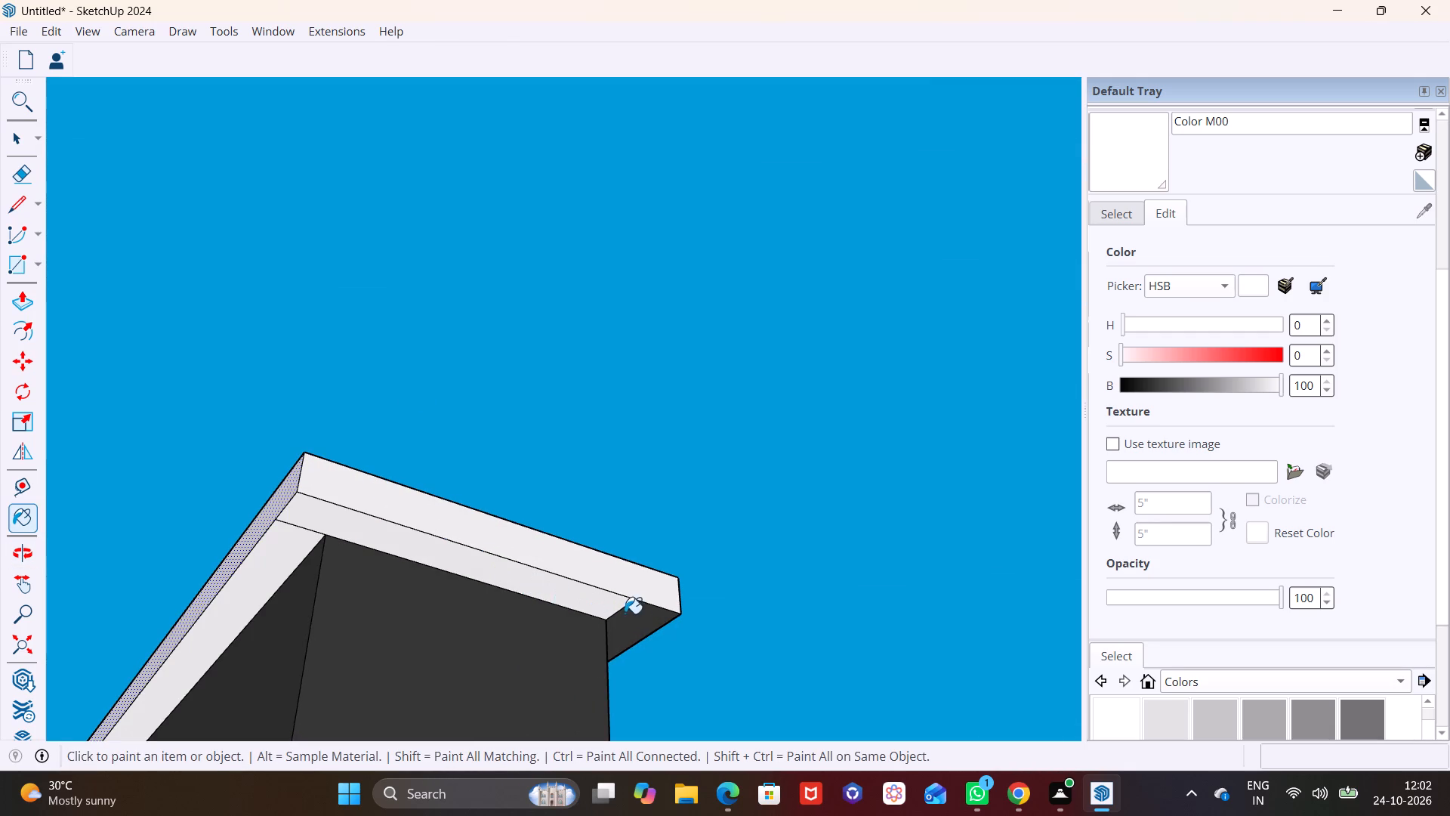
pyautogui.click(630, 616)
# Paint the cap's remaining unpainted end face white with Color M00.
pyautogui.scroll(-7, 599, 592)
pyautogui.moveTo(292, 565); pyautogui.dragTo(676, 681, button='middle')
pyautogui.scroll(-4, 253, 525)
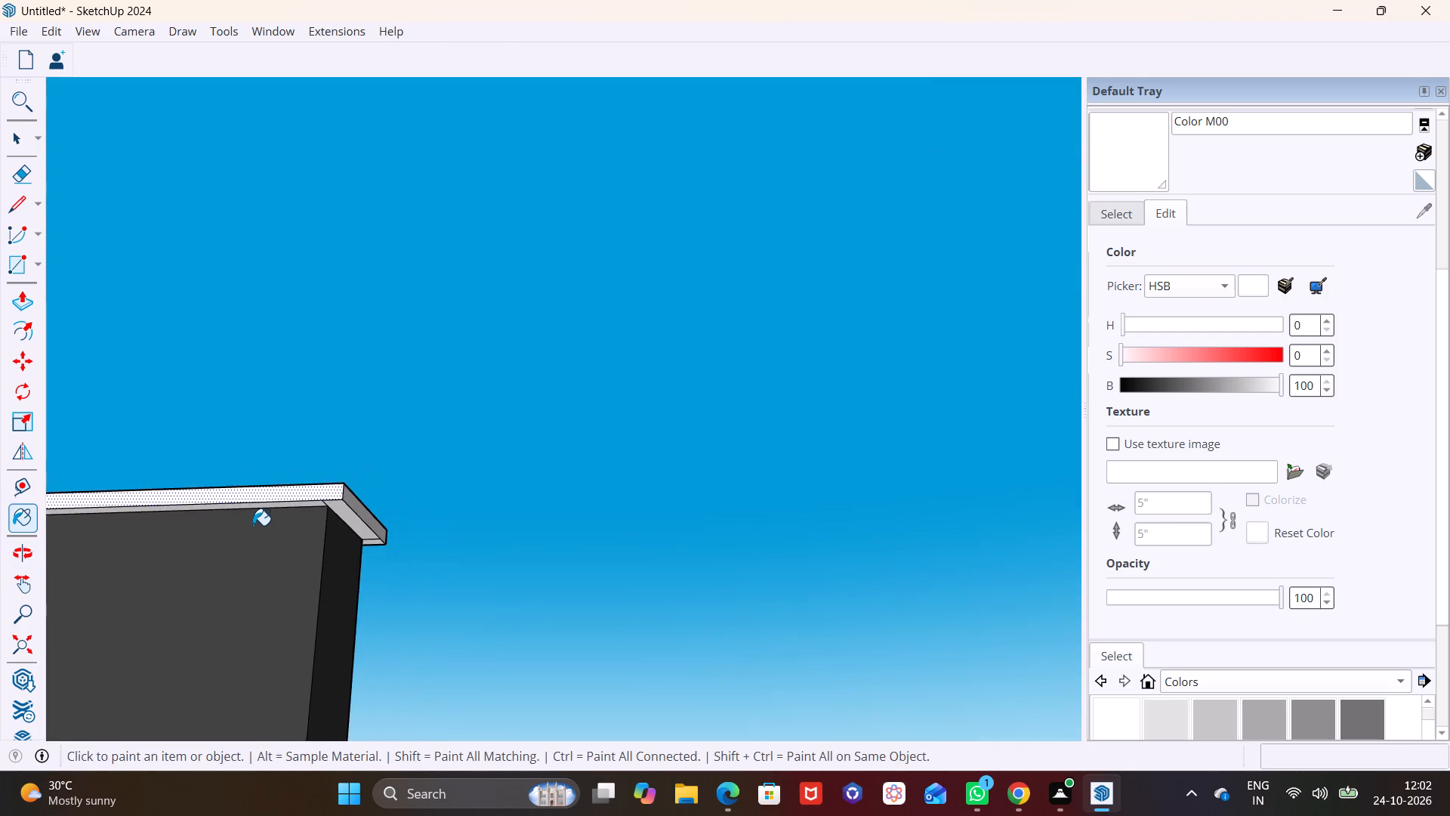
pyautogui.scroll(-5, 253, 525)
pyautogui.moveTo(244, 528); pyautogui.dragTo(903, 604, button='middle')
pyautogui.moveTo(21, 462); pyautogui.dragTo(151, 507, button='middle')
pyautogui.moveTo(134, 515); pyautogui.dragTo(690, 534, button='middle')
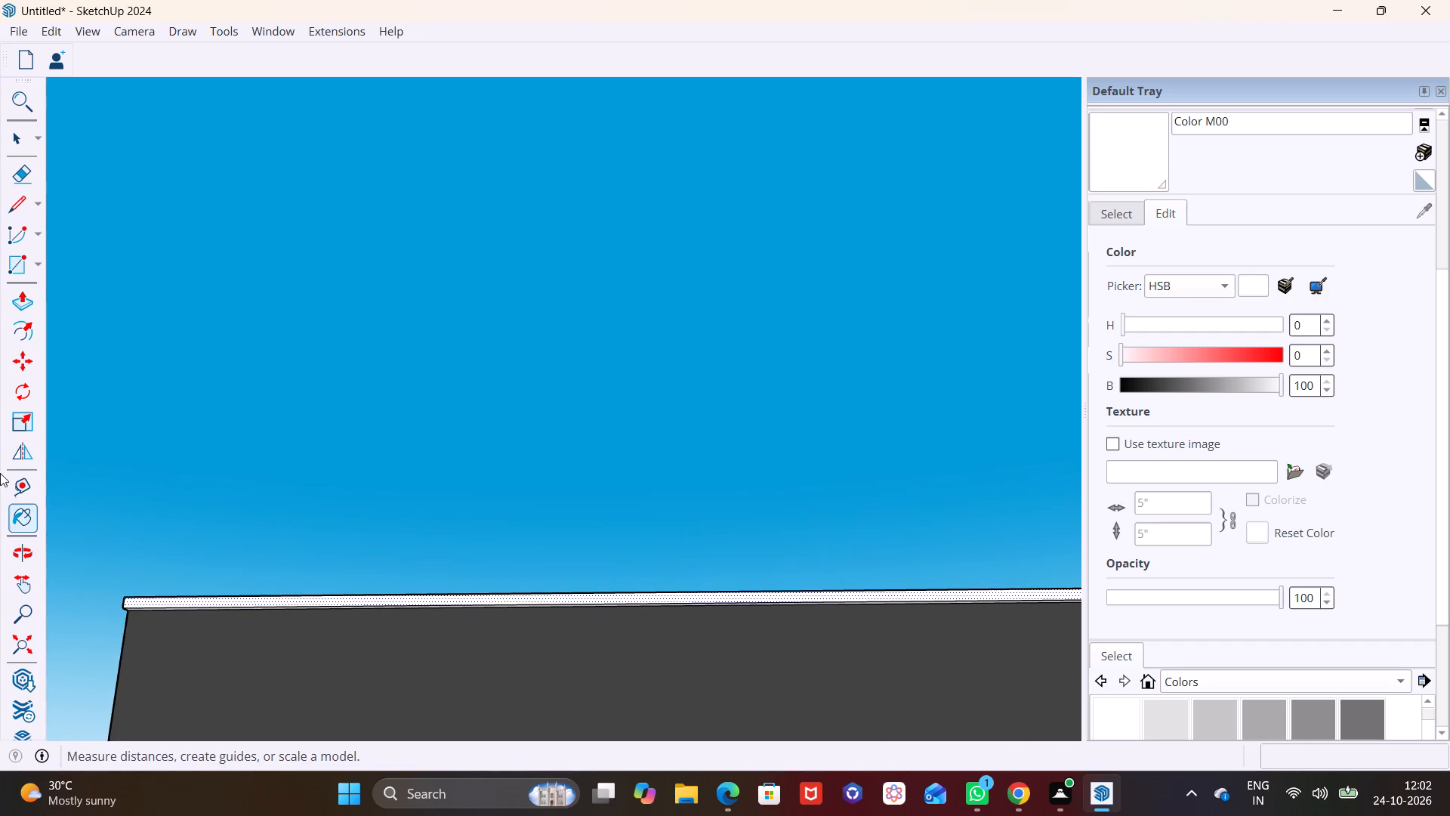
pyautogui.moveTo(8, 475); pyautogui.dragTo(382, 583, button='middle')
pyautogui.moveTo(67, 609); pyautogui.dragTo(516, 669, button='middle')
pyautogui.scroll(7, 178, 581)
pyautogui.click(180, 581)
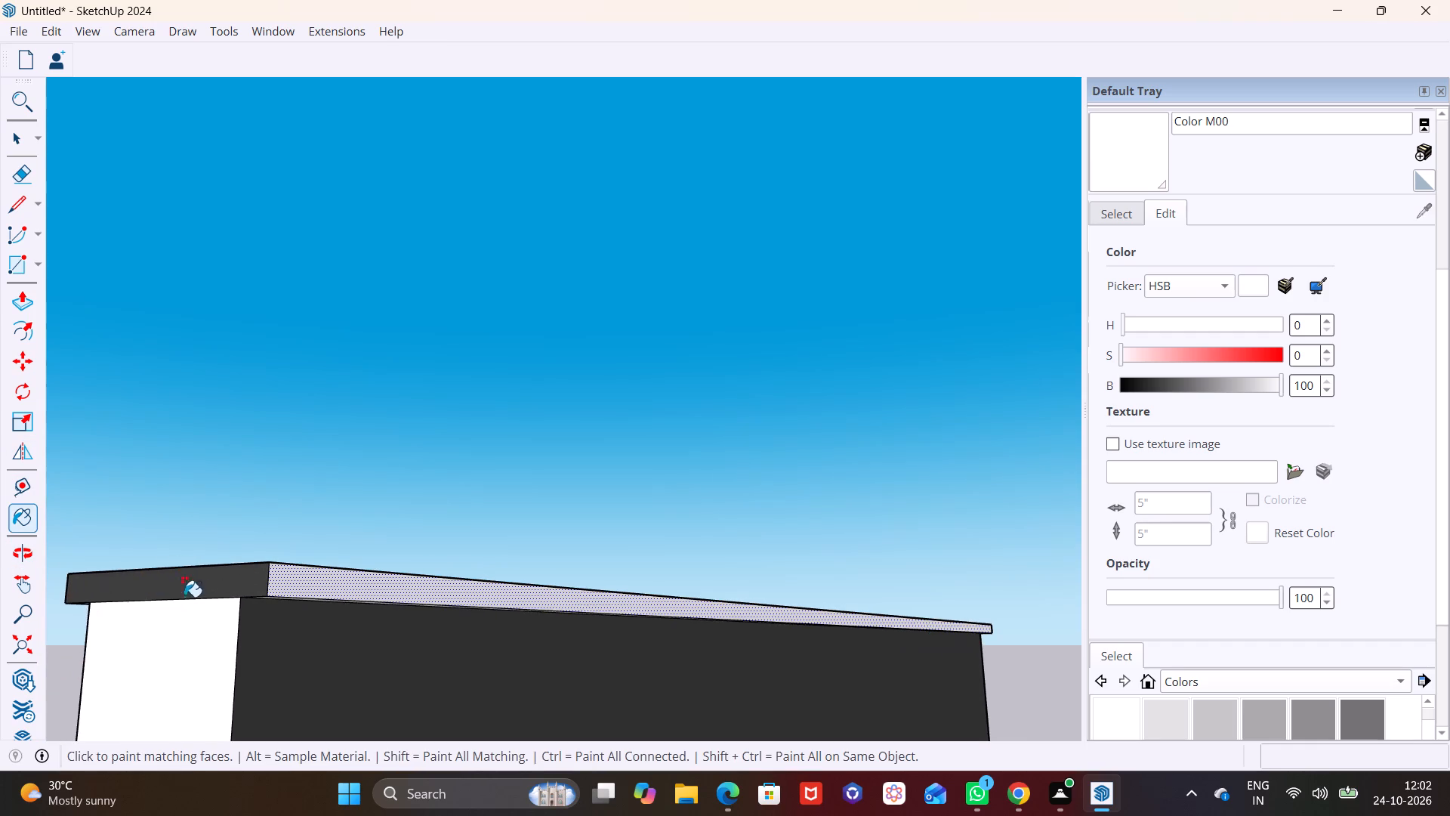
pyautogui.moveTo(190, 598); pyautogui.dragTo(233, 464, button='middle')
pyautogui.scroll(-11, 236, 494)
pyautogui.press('space')
# Examine the building's roof and the capped roof-top wall from several sides.
pyautogui.scroll(-2, 565, 543)
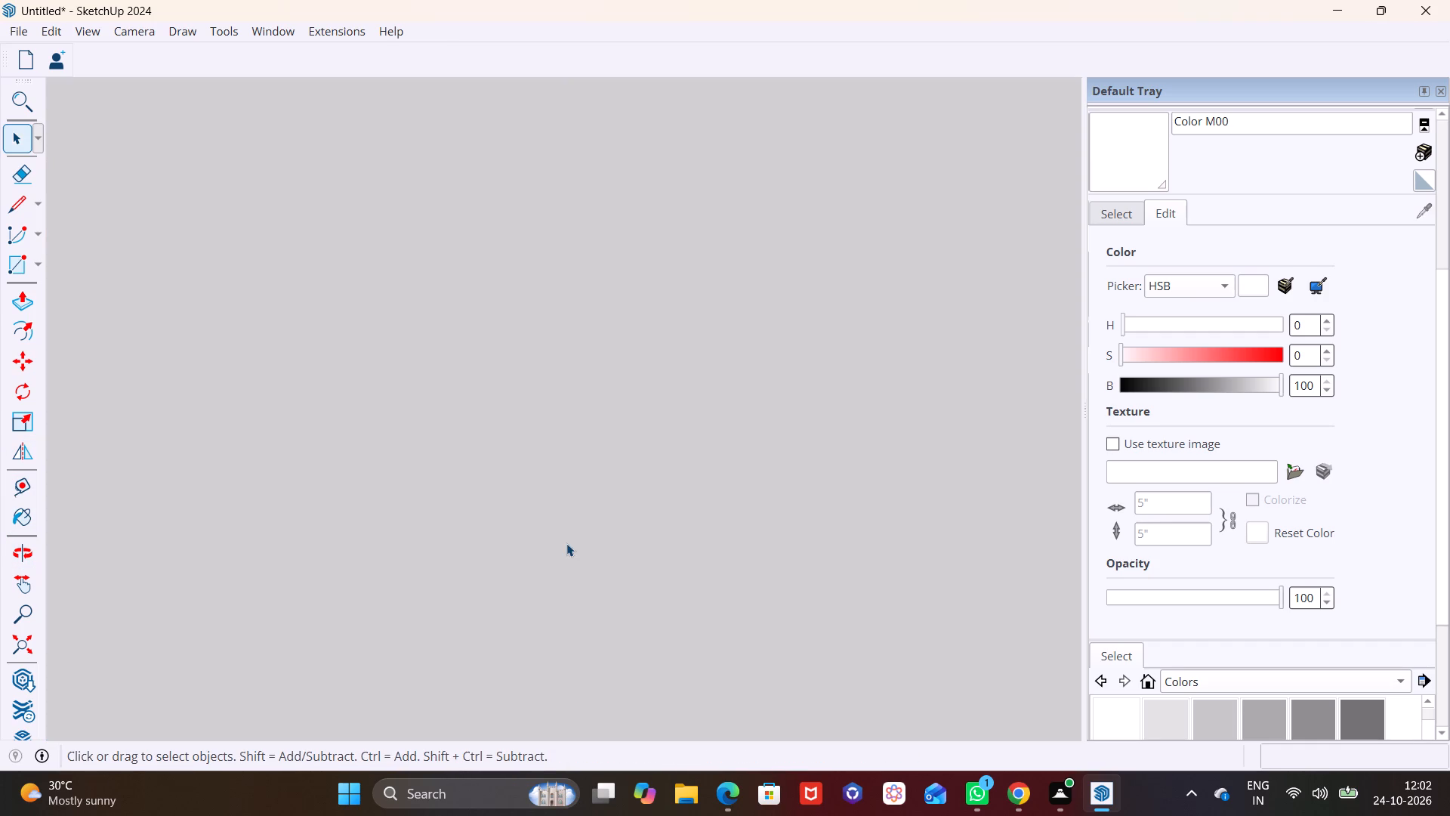
pyautogui.scroll(-3, 566, 543)
pyautogui.scroll(-19, 319, 357)
pyautogui.scroll(-20, 501, 405)
pyautogui.scroll(-16, 501, 405)
pyautogui.scroll(-20, 463, 388)
pyautogui.scroll(-15, 463, 388)
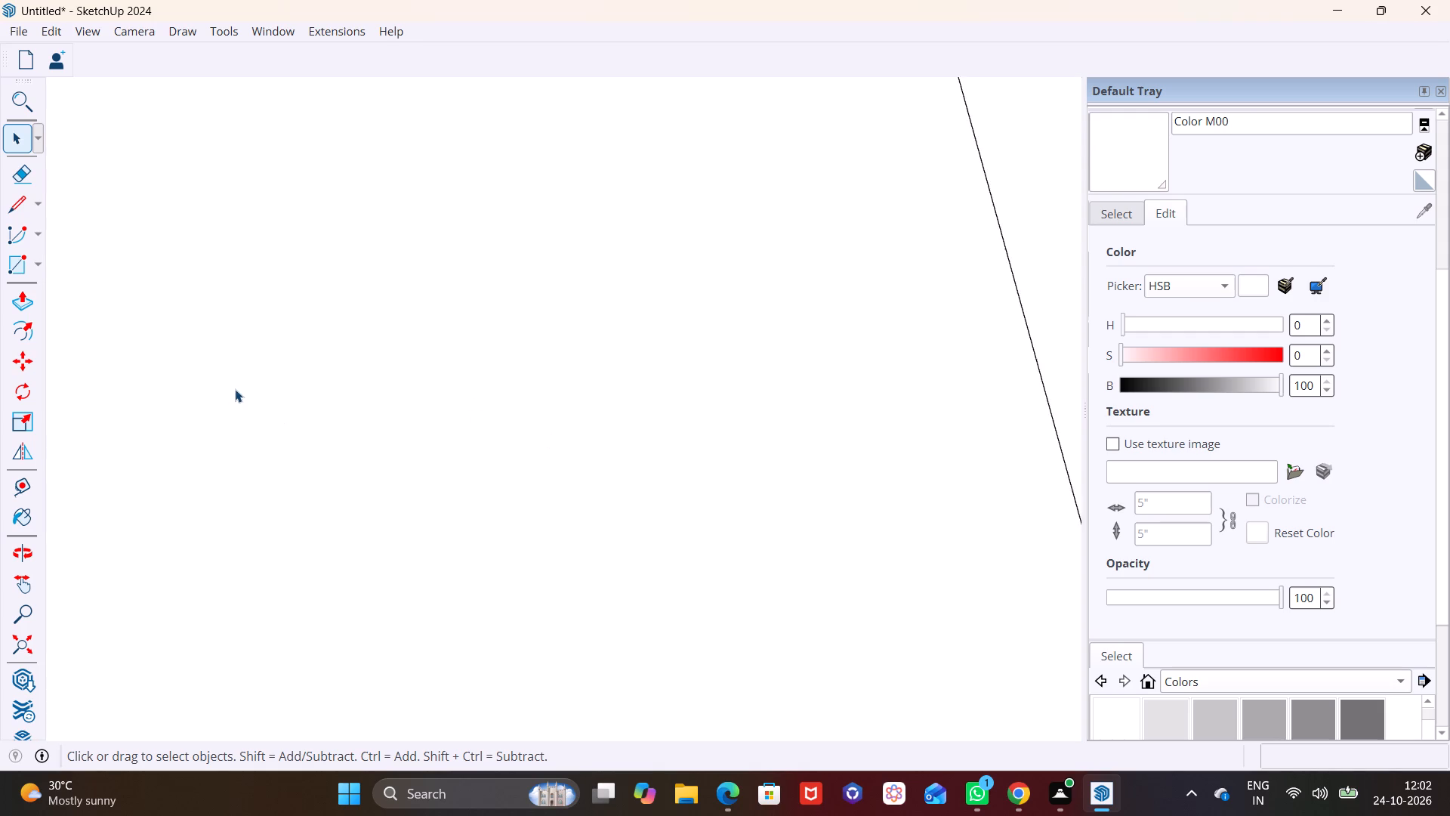
pyautogui.scroll(-20, 235, 389)
pyautogui.scroll(-11, 235, 389)
pyautogui.moveTo(510, 416); pyautogui.dragTo(467, 604, button='middle')
pyautogui.scroll(-8, 480, 537)
pyautogui.moveTo(446, 566); pyautogui.dragTo(805, 617, button='middle')
pyautogui.moveTo(479, 653); pyautogui.dragTo(1112, 571, button='middle')
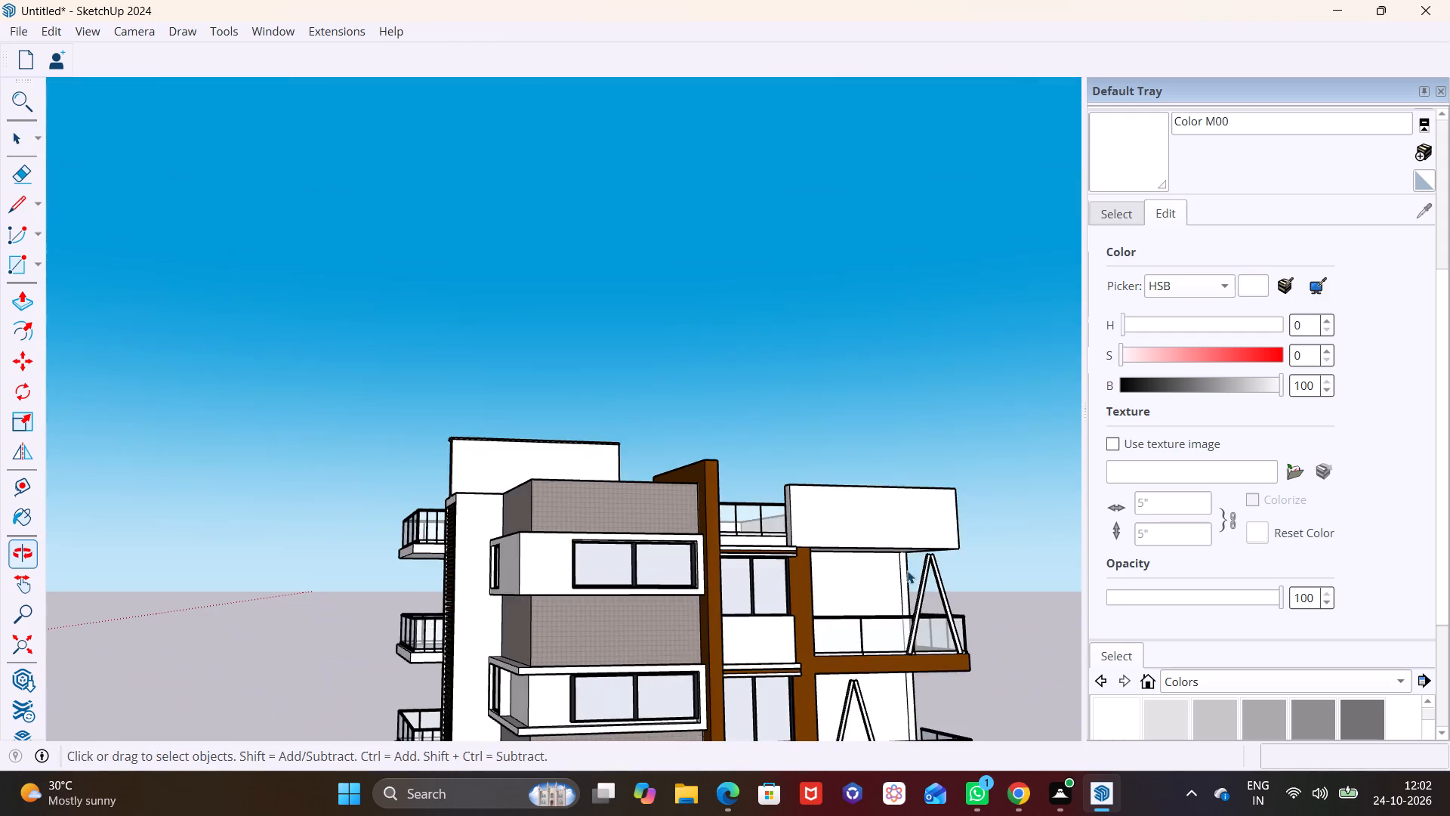
pyautogui.moveTo(586, 533); pyautogui.dragTo(971, 613, button='middle')
pyautogui.scroll(6, 331, 481)
pyautogui.moveTo(587, 496); pyautogui.dragTo(543, 508, button='middle')
pyautogui.scroll(1, 573, 499)
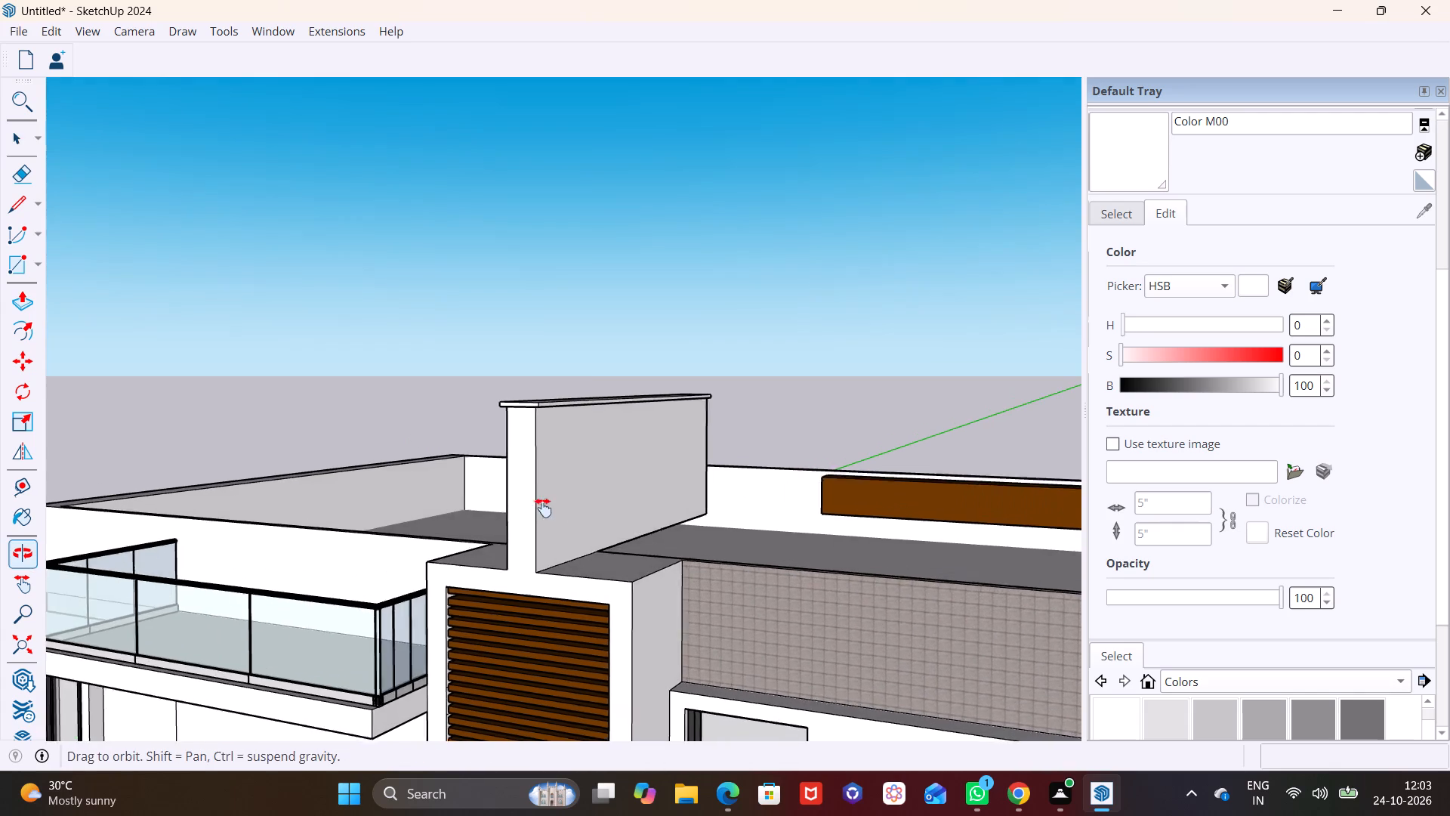
pyautogui.moveTo(543, 508); pyautogui.dragTo(372, 530, button='middle')
pyautogui.keyDown('shift'); pyautogui.moveTo(256, 533); pyautogui.dragTo(350, 474, button='middle'); pyautogui.keyUp('shift')
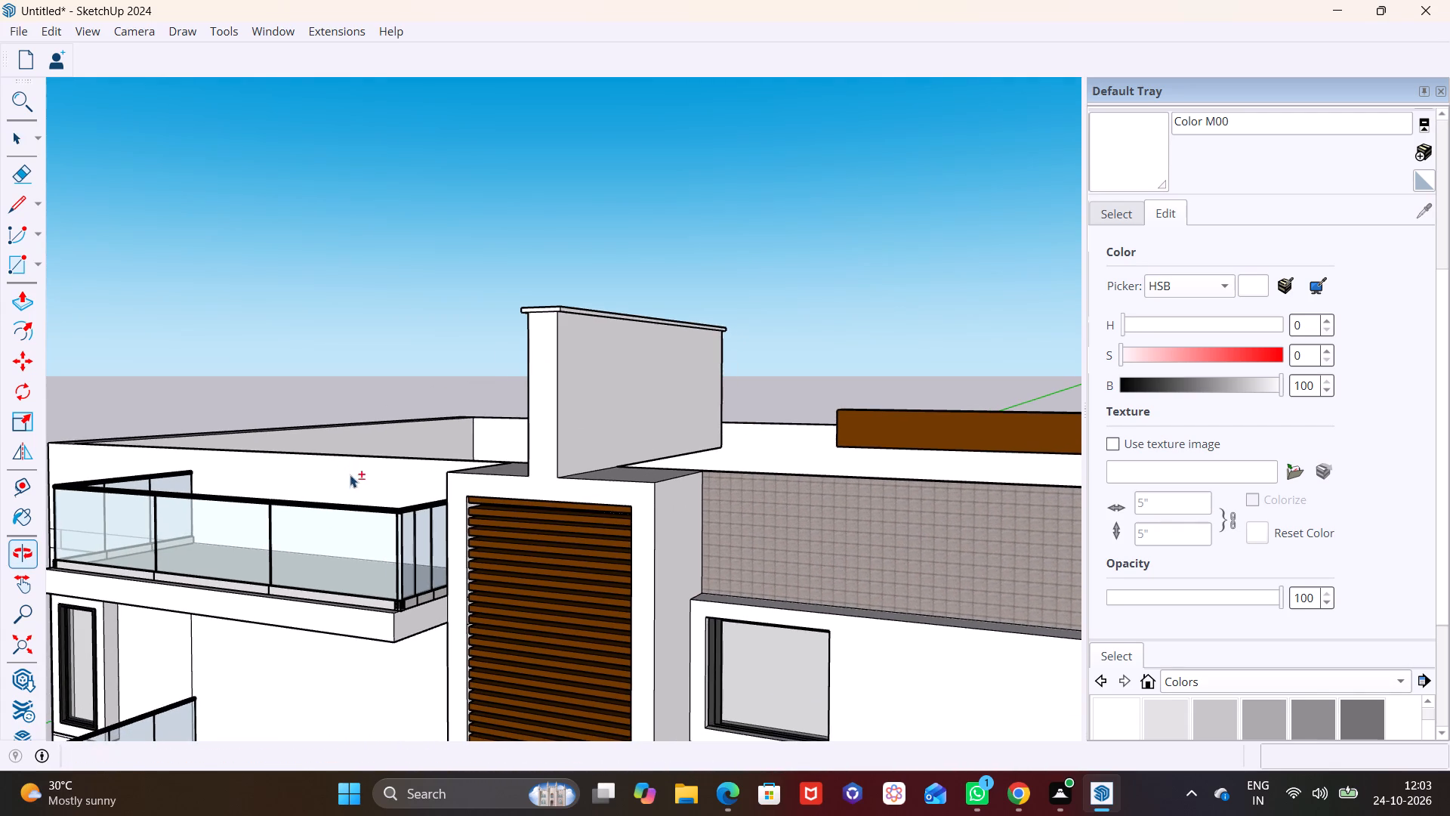
# Pull the parapet and column top face on the tiled-wall side of the roof-top wall up about 1 3/8".
pyautogui.scroll(5, 412, 550)
pyautogui.moveTo(565, 456); pyautogui.dragTo(446, 643, button='middle')
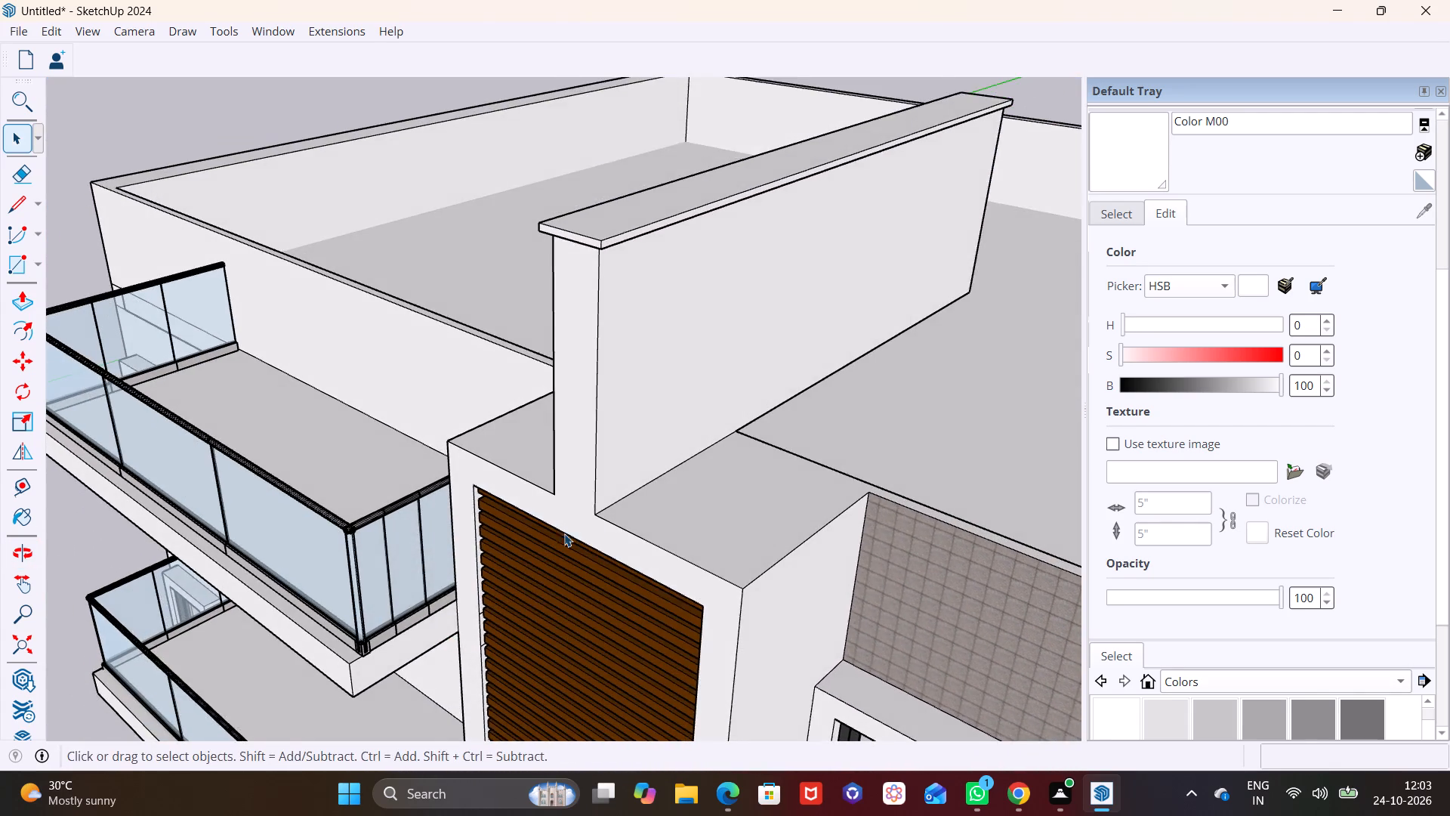
pyautogui.scroll(3, 635, 506)
pyautogui.keyDown('shift'); pyautogui.moveTo(634, 506); pyautogui.dragTo(459, 500, button='middle'); pyautogui.keyUp('shift')
pyautogui.press('space')
pyautogui.click(548, 527)
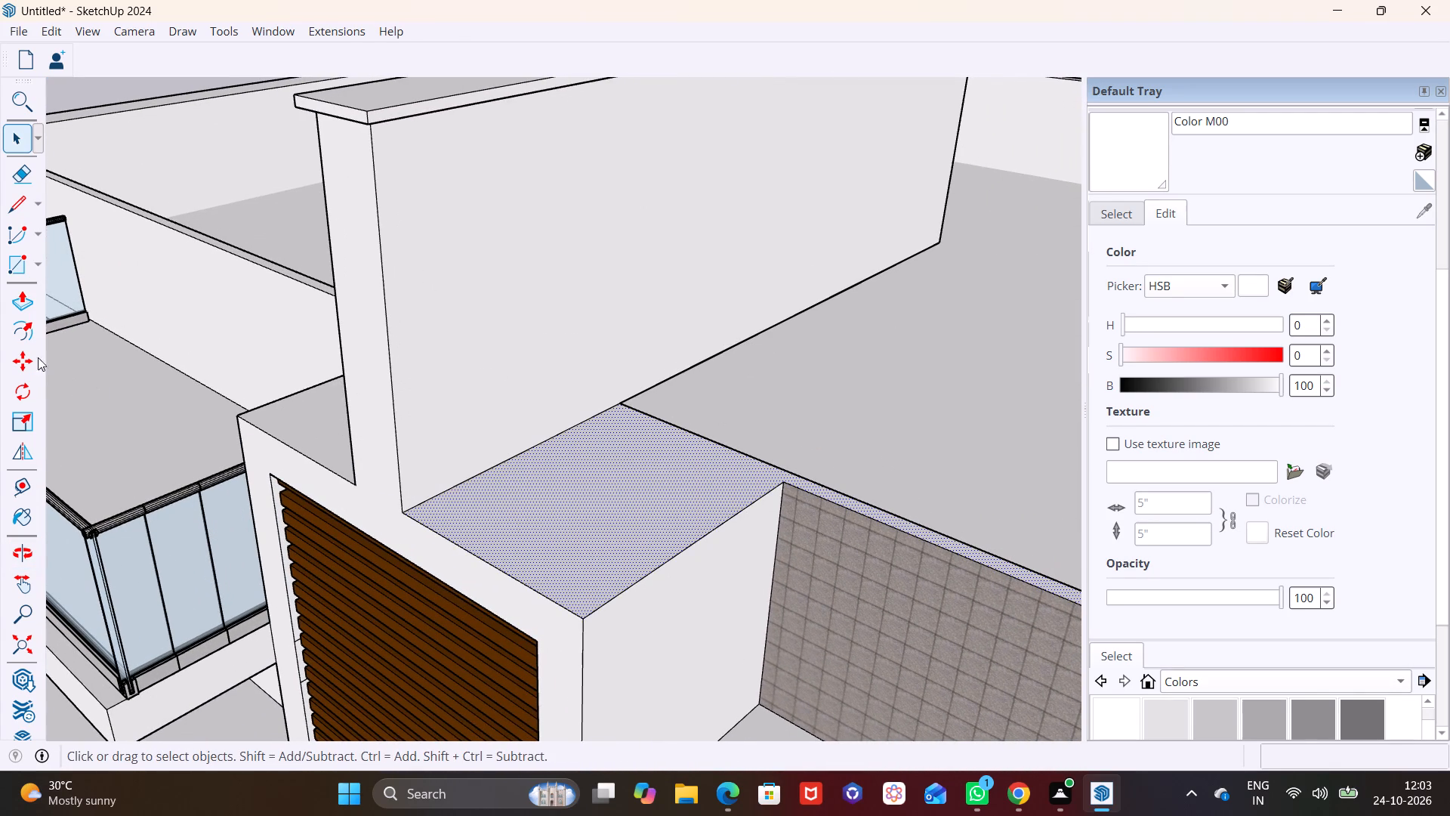
pyautogui.click(18, 298)
pyautogui.click(522, 530)
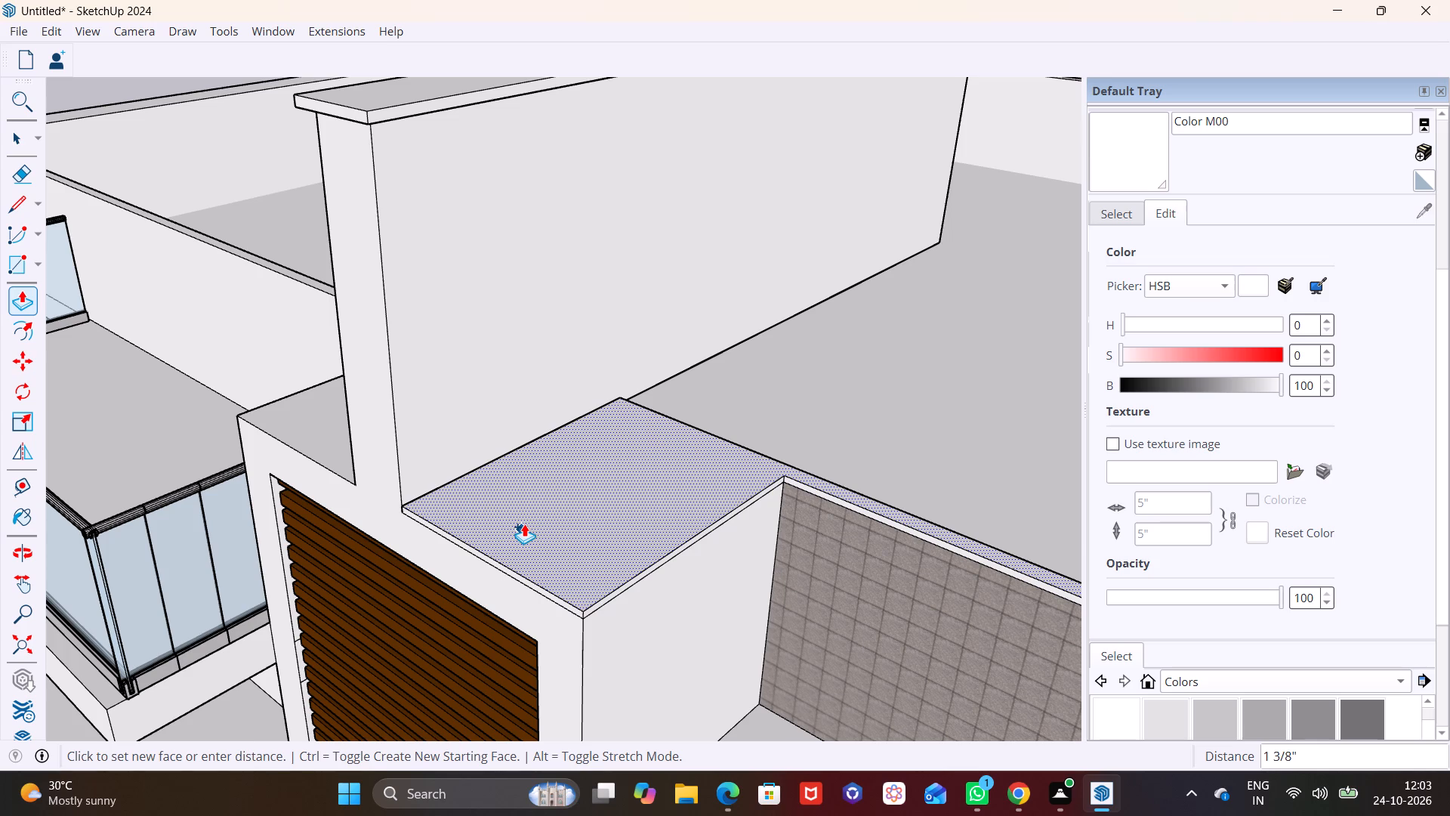
pyautogui.click(524, 524)
pyautogui.moveTo(619, 570); pyautogui.dragTo(572, 388, button='middle')
pyautogui.press('space')
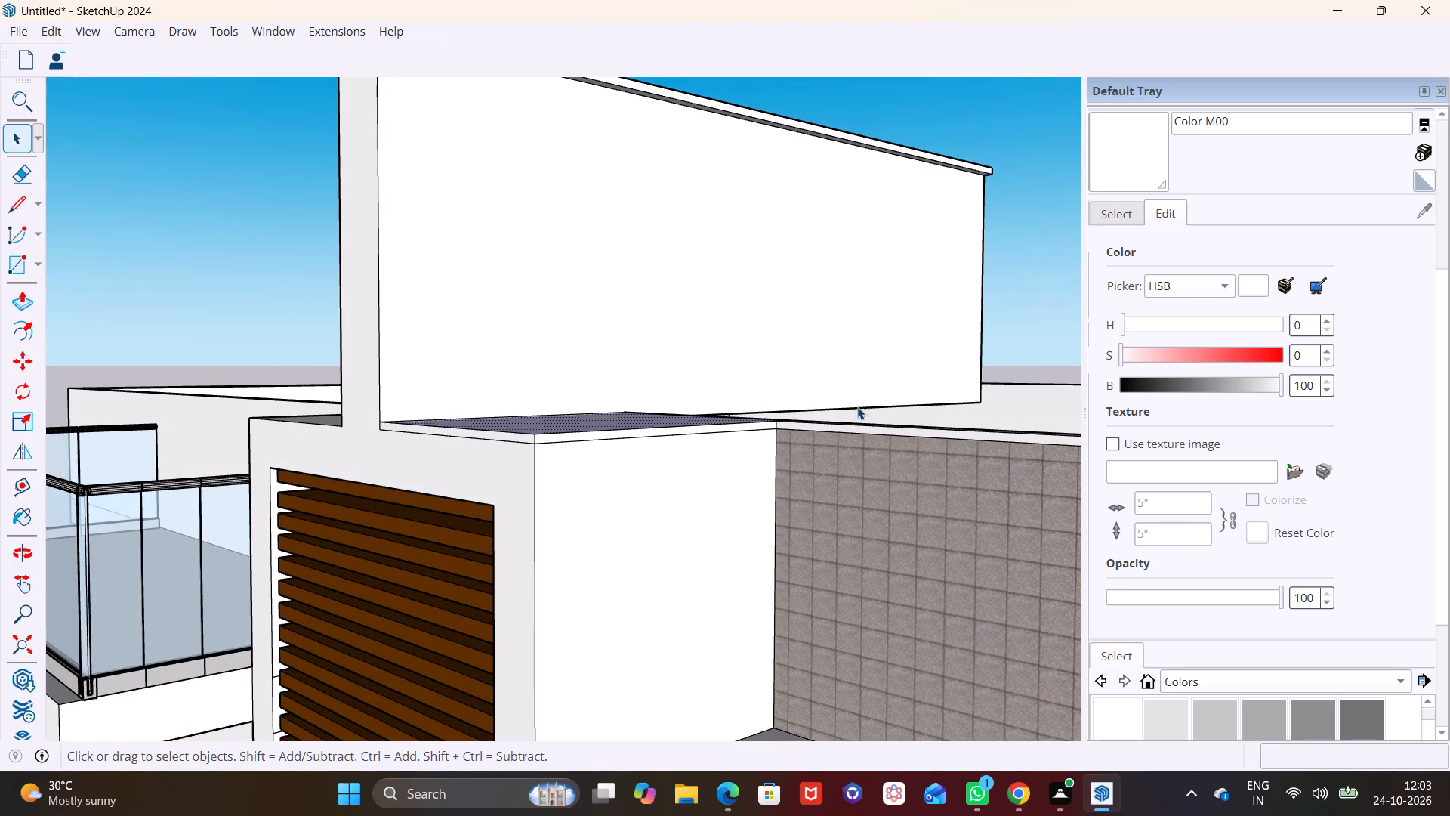
# Pull the parapet and column top face on the balcony side up by the same distance, undoing and repeating the first attempt.
pyautogui.scroll(-8, 776, 502)
pyautogui.moveTo(536, 459); pyautogui.dragTo(756, 580, button='middle')
pyautogui.scroll(4, 621, 501)
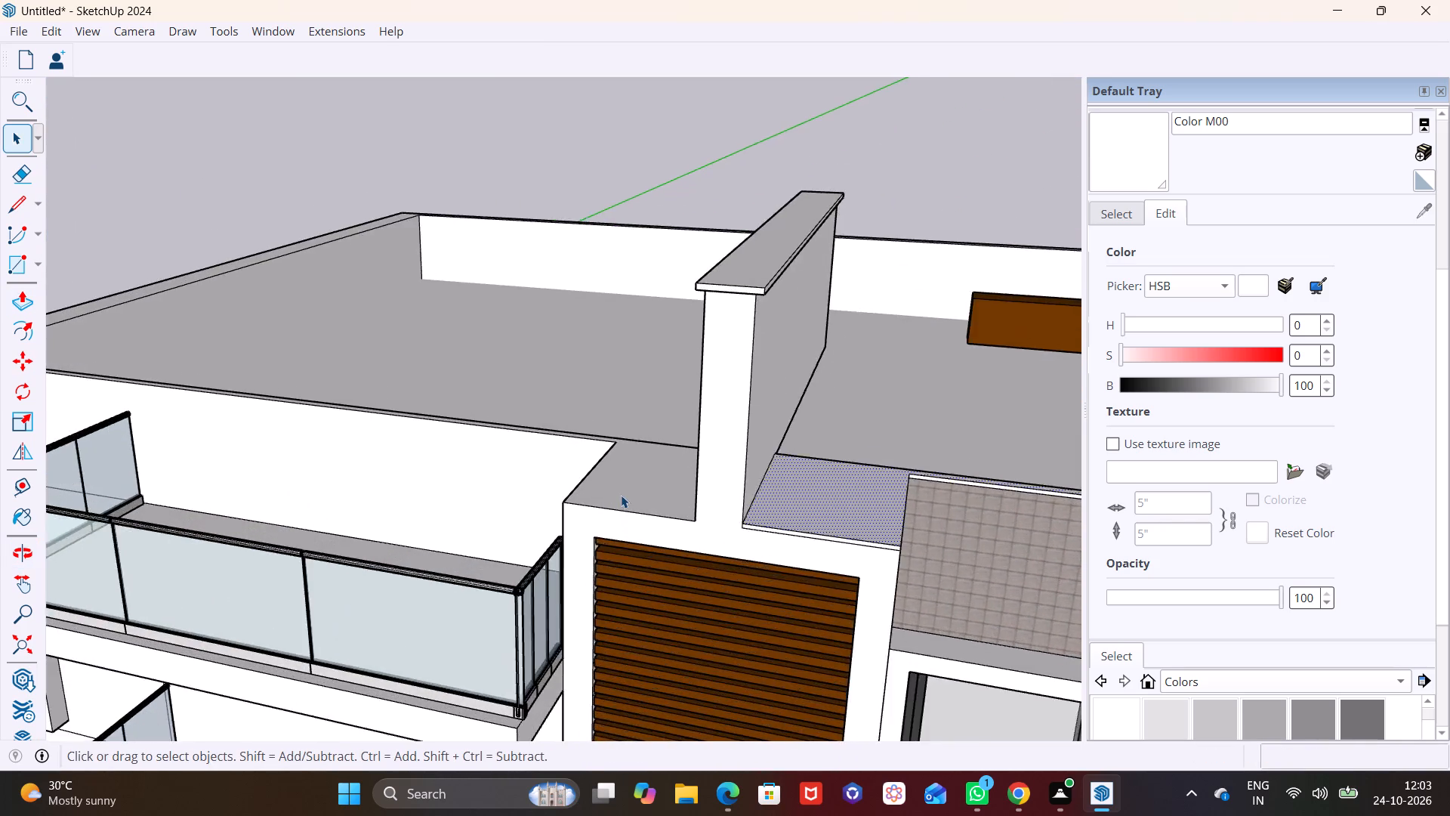
pyautogui.scroll(4, 621, 495)
pyautogui.click(640, 486)
pyautogui.click(20, 303)
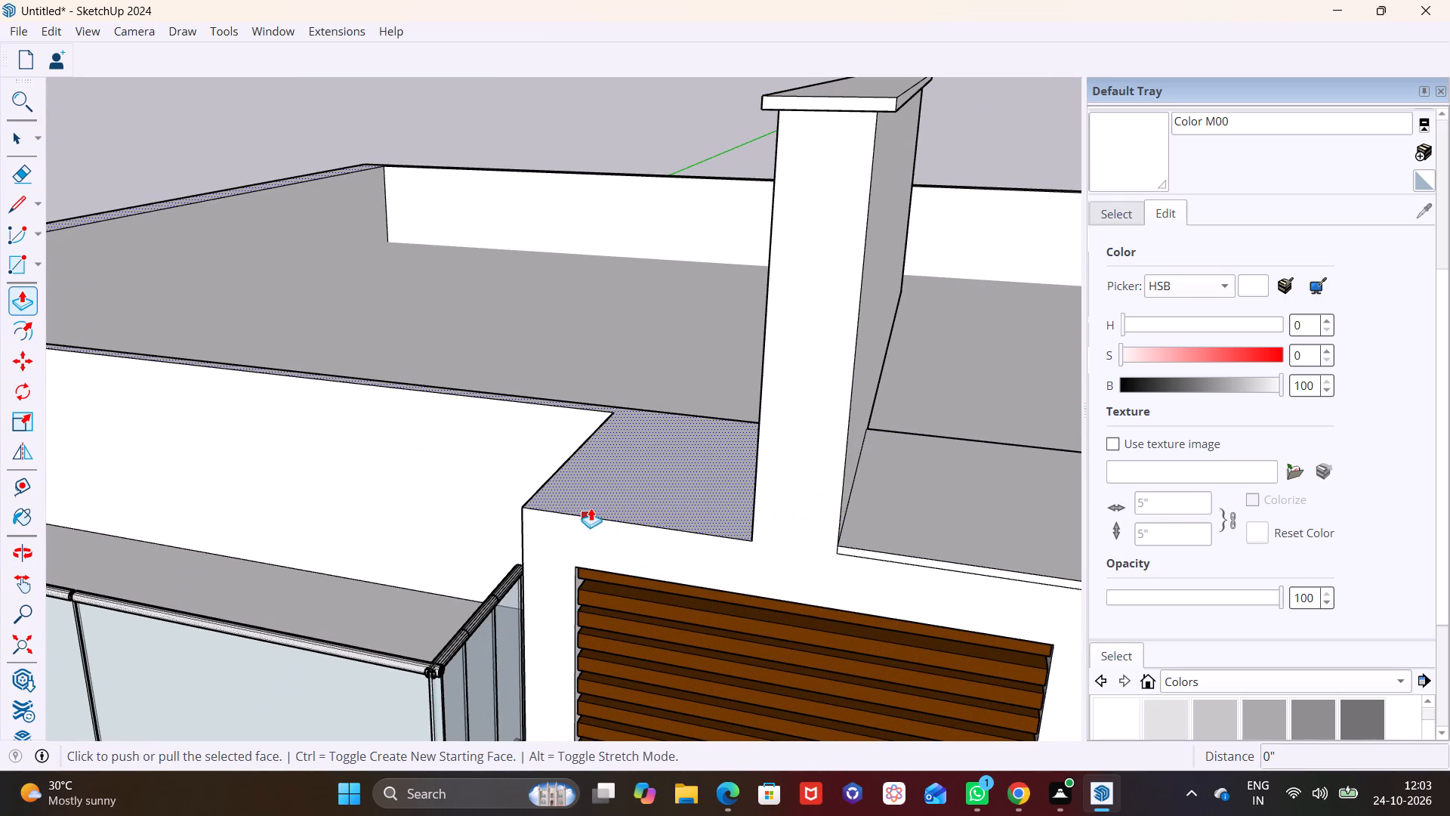
pyautogui.doubleClick(610, 484)
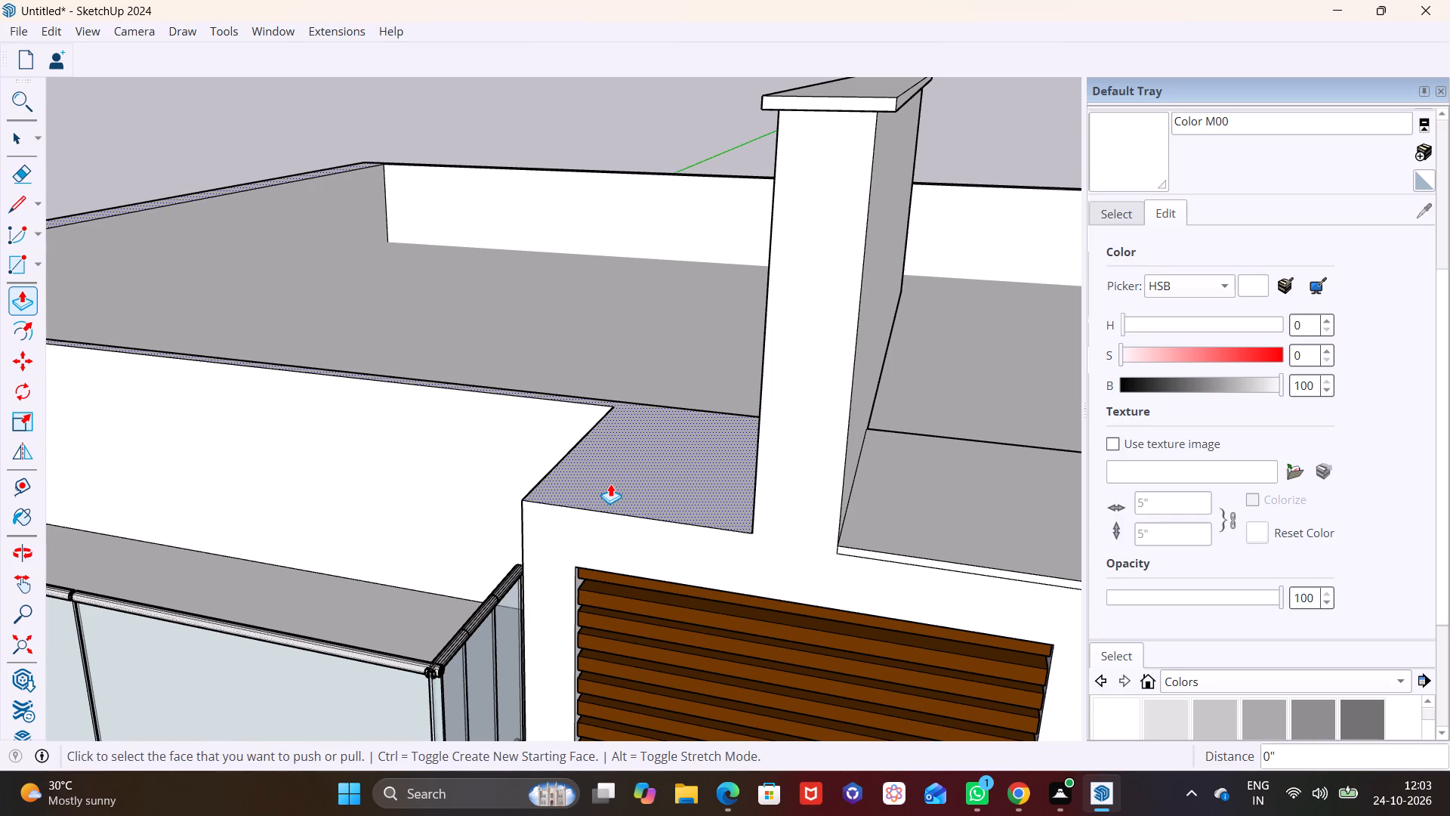
pyautogui.hotkey('ctrl', 'z')
pyautogui.doubleClick(611, 485)
pyautogui.press('space')
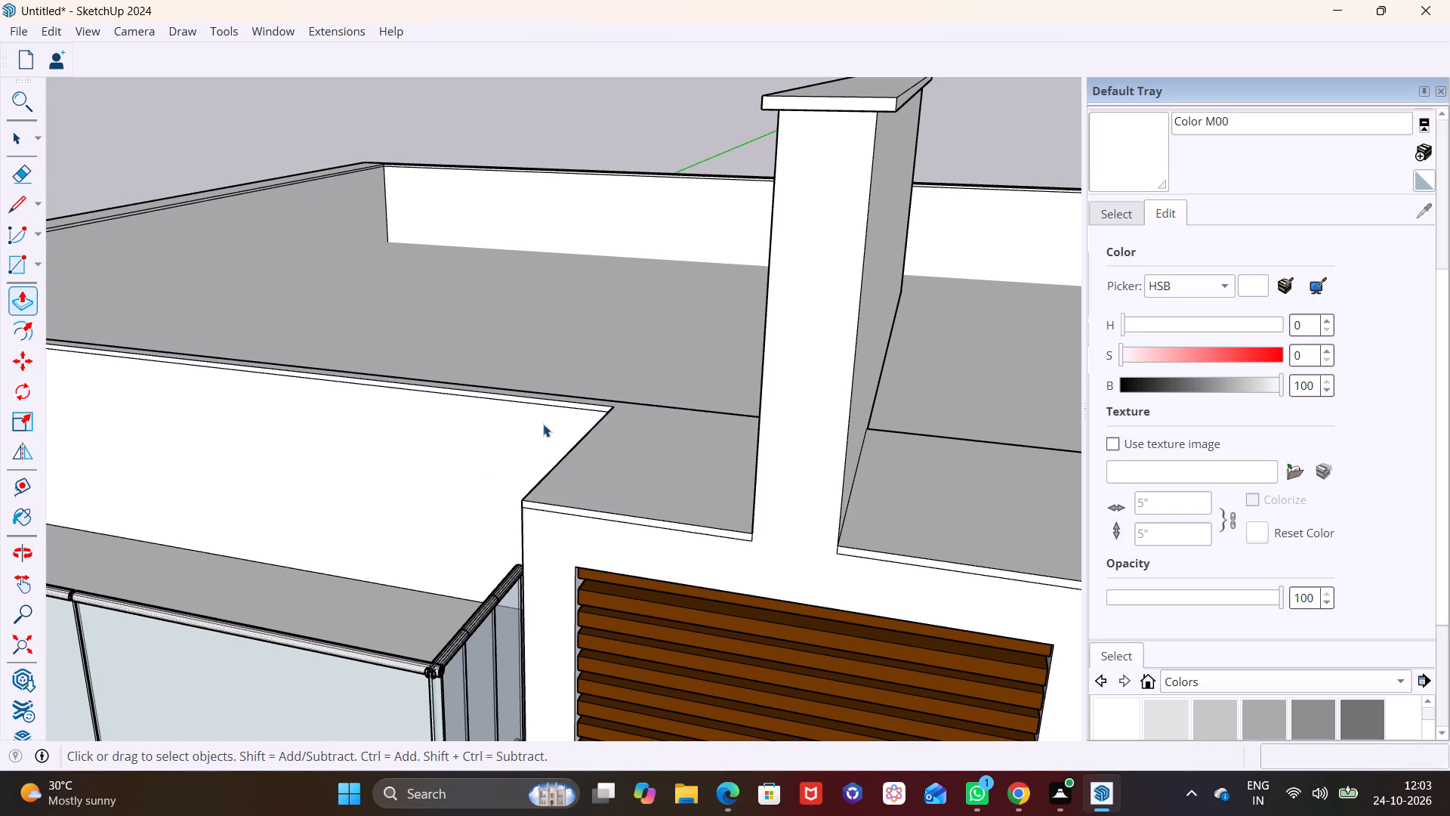
pyautogui.click(601, 335)
# Pull the raised band's face above the short tiled side wall, beside the louvred column, slightly outward as an overhang.
pyautogui.scroll(-3, 590, 447)
pyautogui.moveTo(571, 450); pyautogui.dragTo(307, 201, button='middle')
pyautogui.scroll(-10, 408, 278)
pyautogui.moveTo(591, 359); pyautogui.dragTo(392, 431, button='middle')
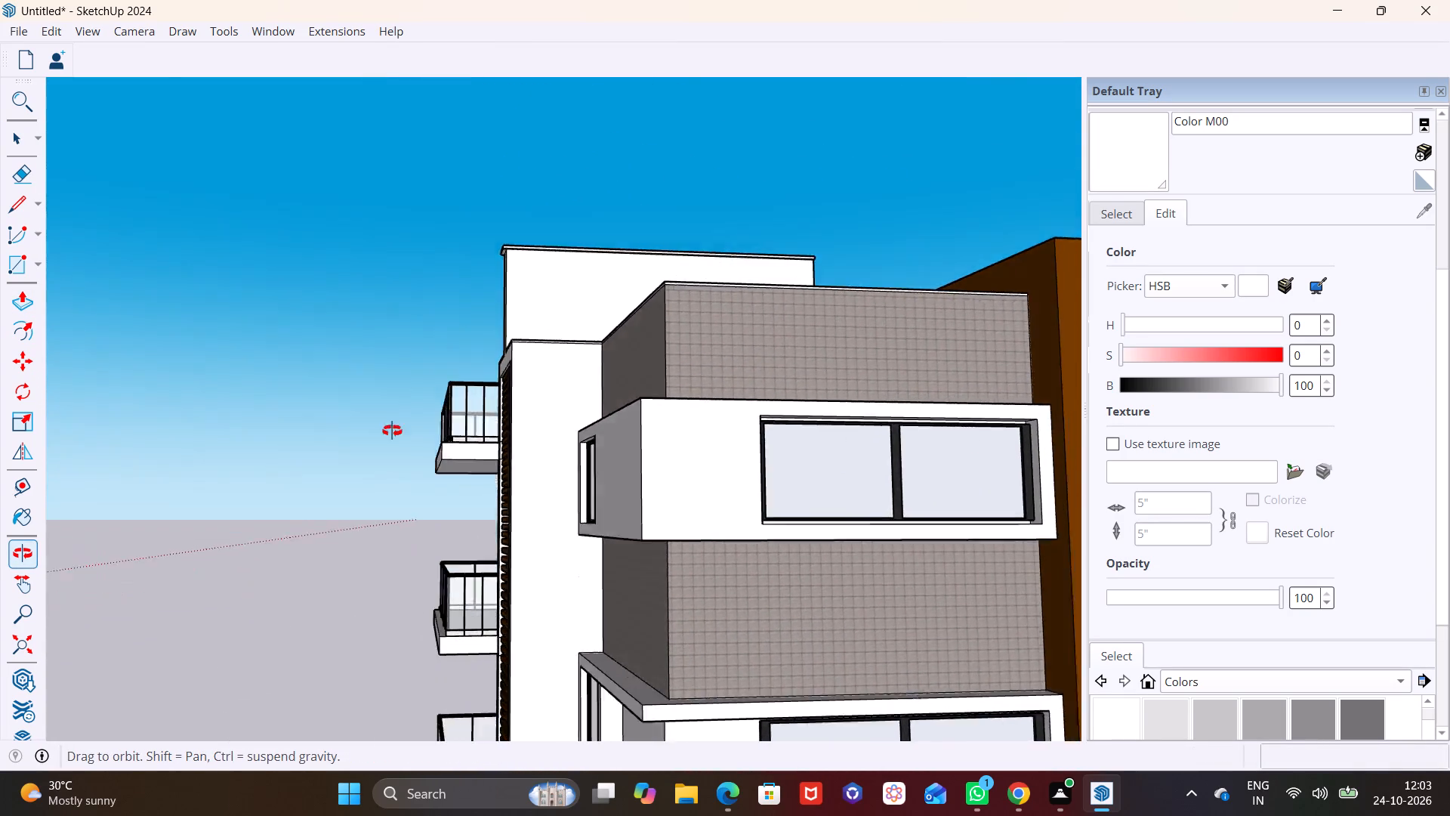
pyautogui.moveTo(392, 431); pyautogui.dragTo(393, 462, button='middle')
pyautogui.scroll(10, 550, 354)
pyautogui.moveTo(685, 342); pyautogui.dragTo(504, 375, button='middle')
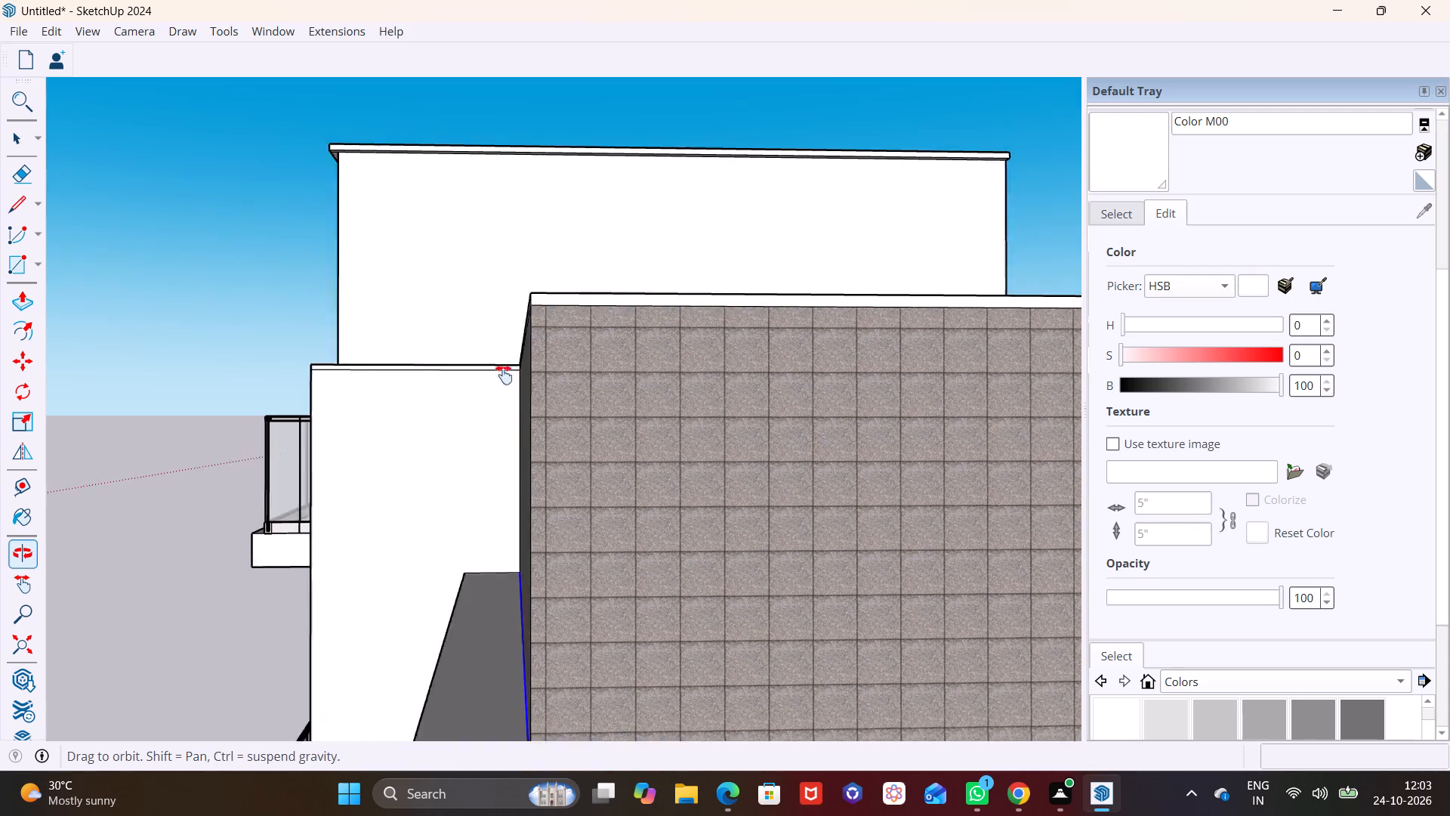
pyautogui.moveTo(504, 375); pyautogui.dragTo(458, 381, button='middle')
pyautogui.moveTo(457, 377); pyautogui.dragTo(627, 516, button='middle')
pyautogui.scroll(8, 484, 357)
pyautogui.click(461, 376)
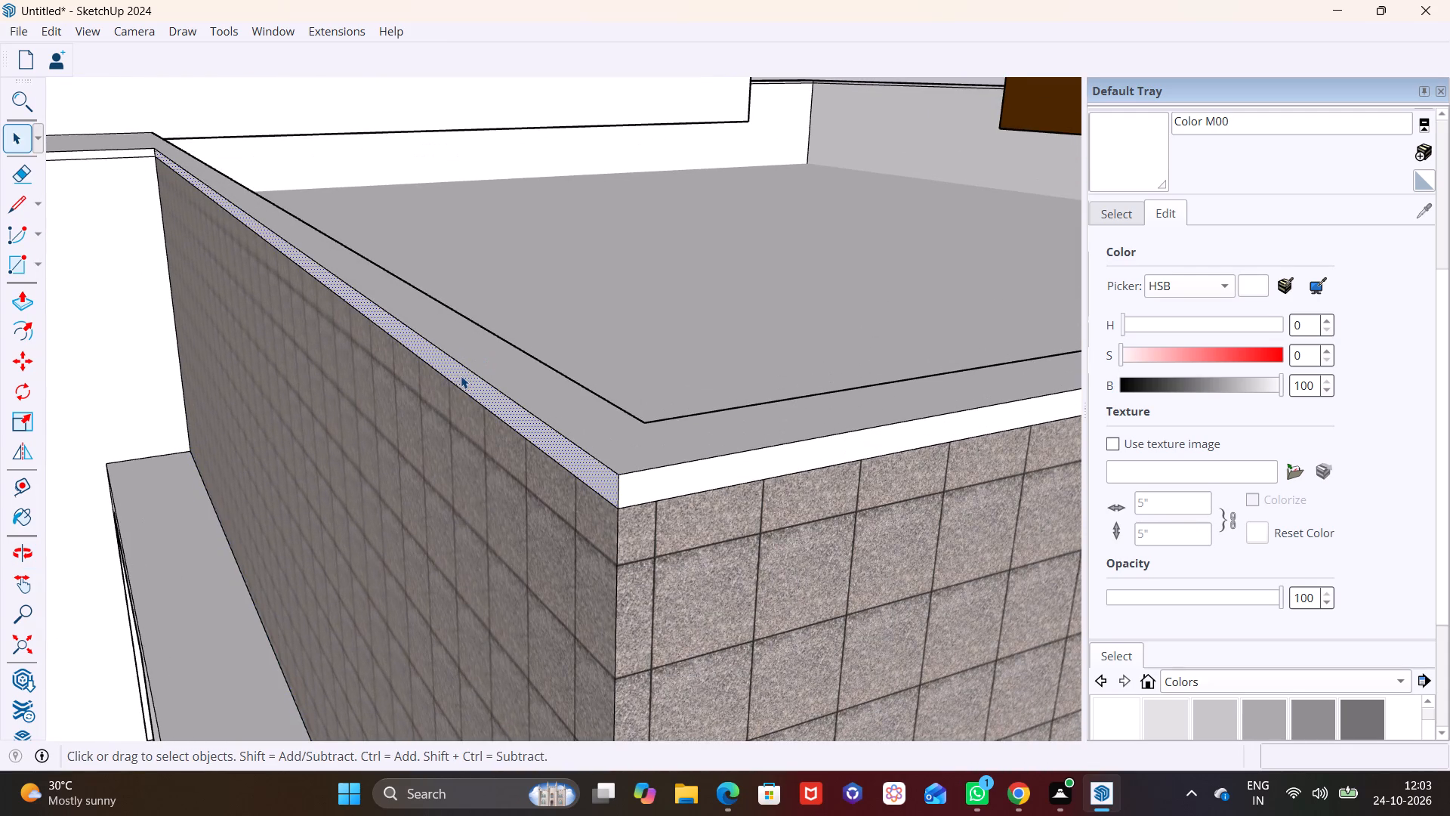
pyautogui.click(12, 293)
pyautogui.click(589, 465)
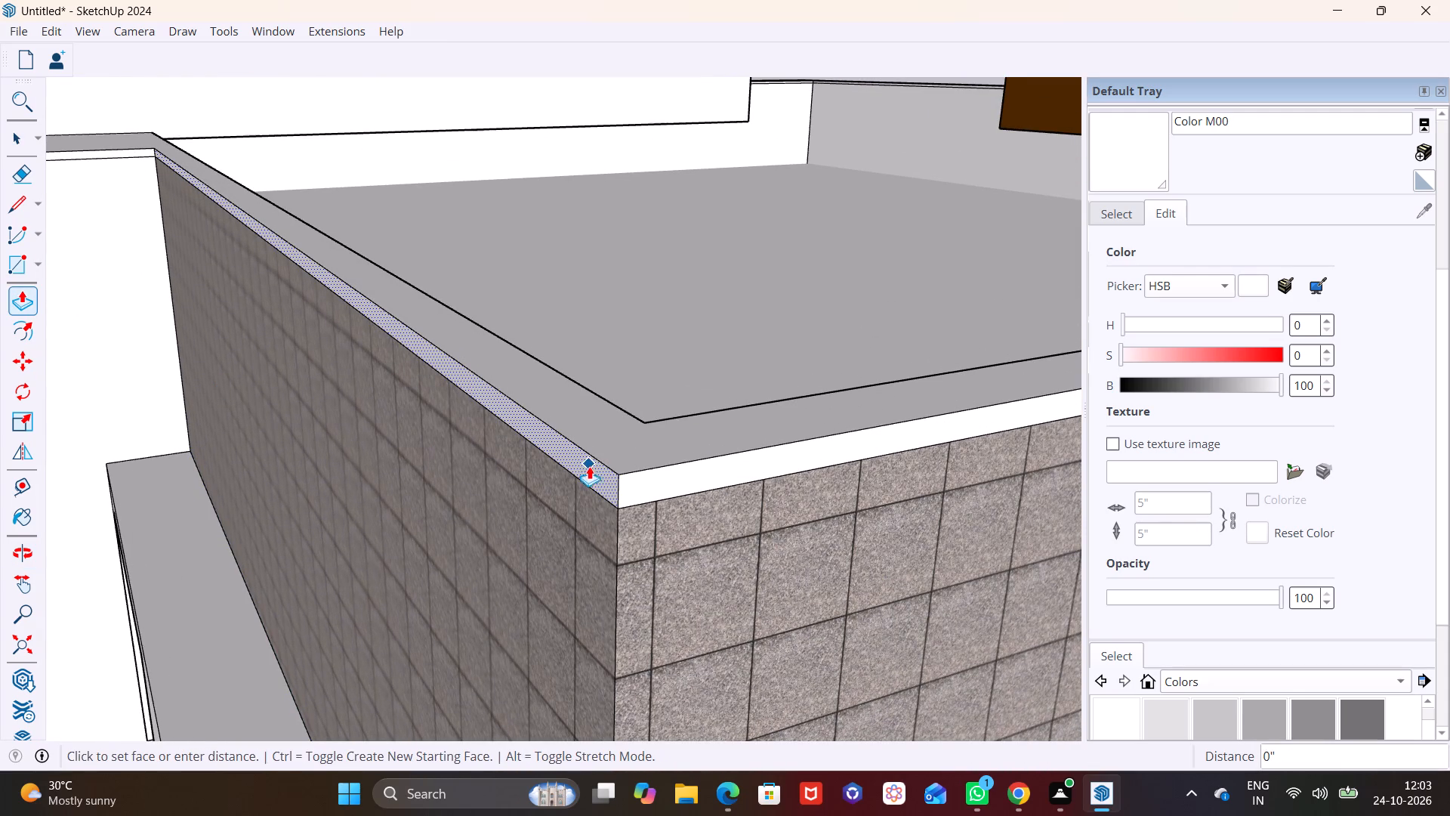
pyautogui.click(565, 471)
pyautogui.press('space')
# Pull the band's adjoining face above the long tiled wall outward about 1 1/2".
pyautogui.click(617, 486)
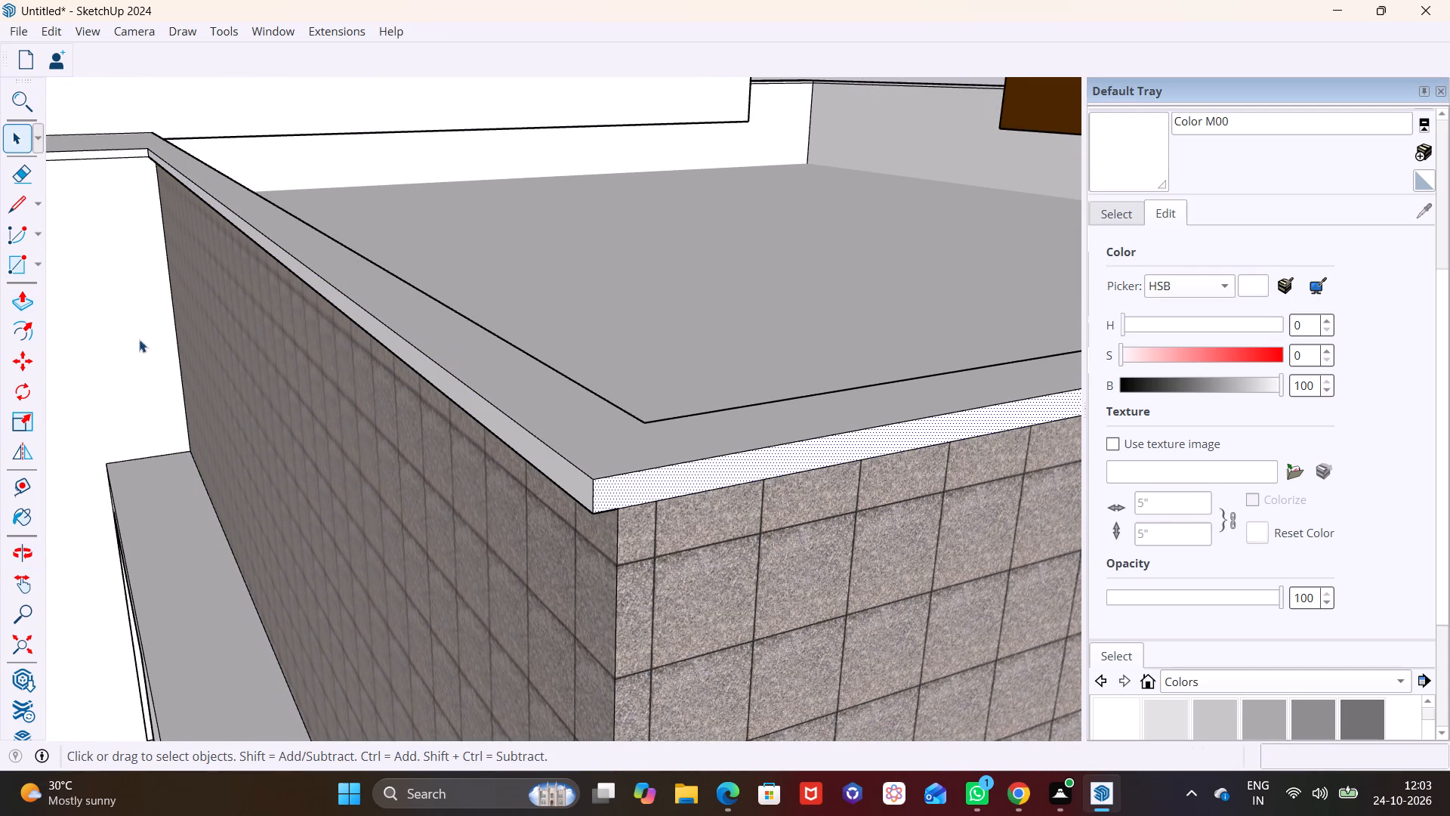
pyautogui.click(32, 298)
pyautogui.click(612, 493)
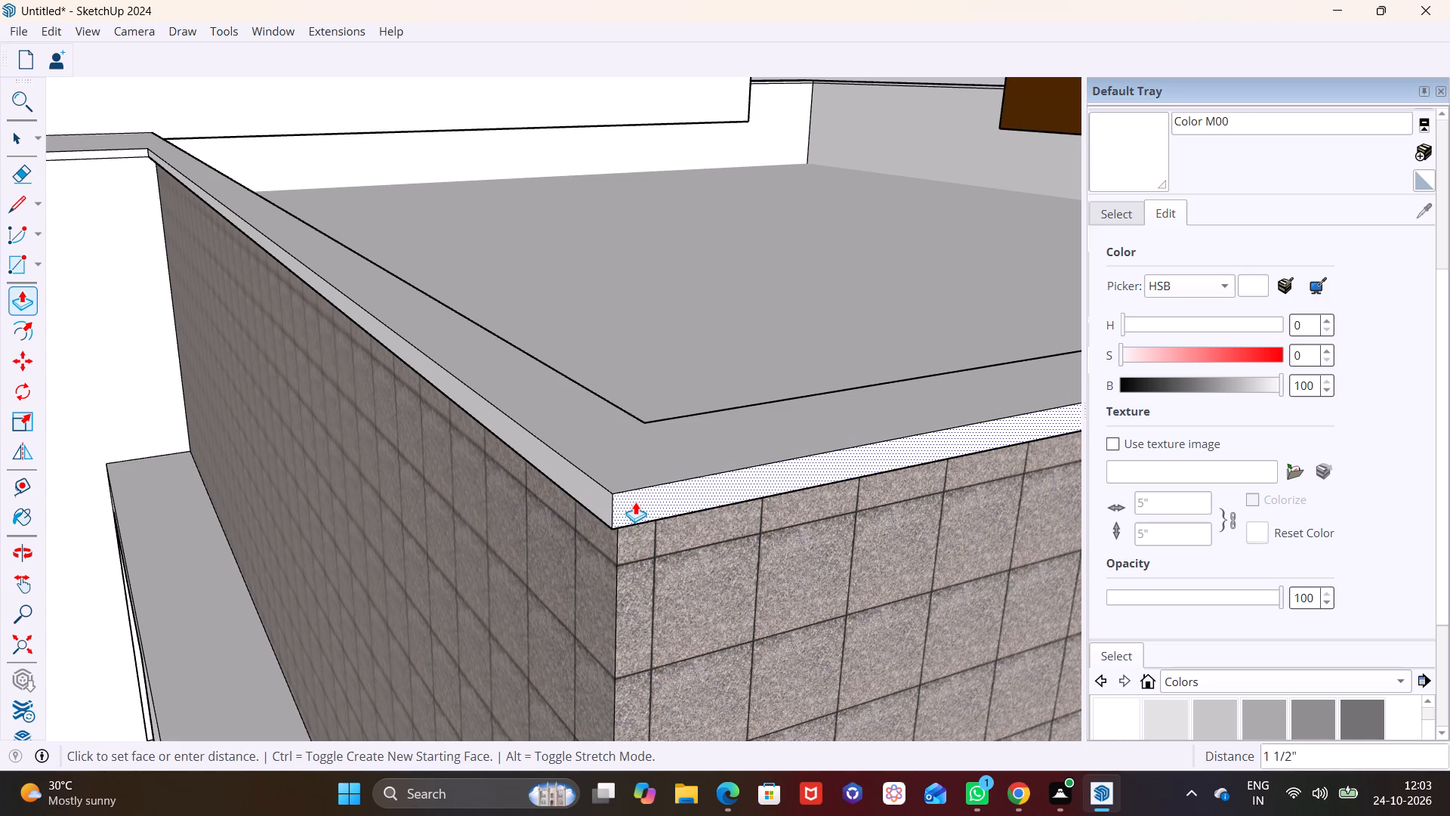
pyautogui.click(635, 502)
pyautogui.press('space')
# Delete the leftover short edge on the underside of the band's overhang at the tiled corner.
pyautogui.scroll(-3, 474, 578)
pyautogui.moveTo(525, 552); pyautogui.dragTo(634, 286, button='middle')
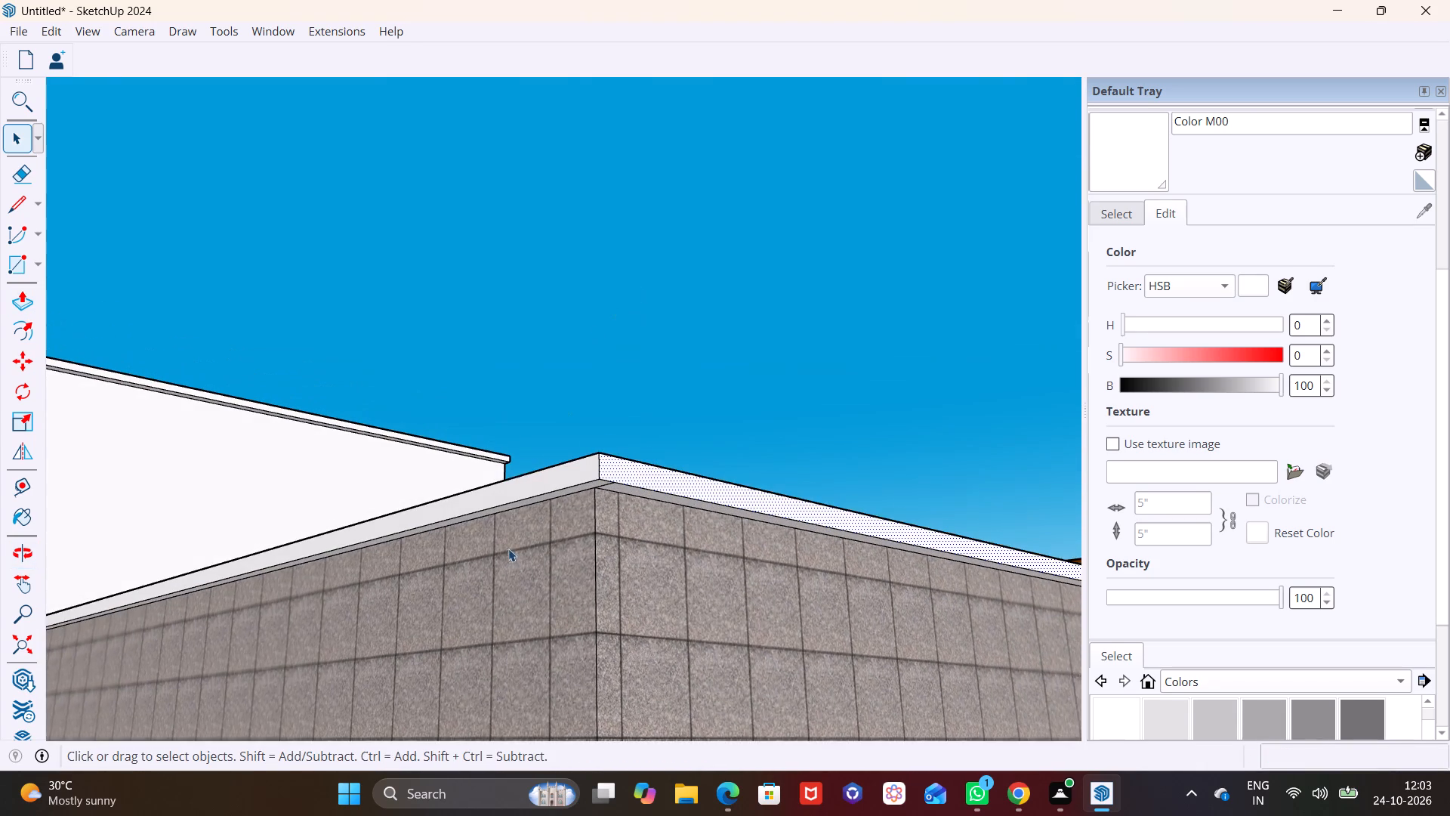
pyautogui.scroll(2, 510, 549)
pyautogui.scroll(8, 617, 490)
pyautogui.click(646, 453)
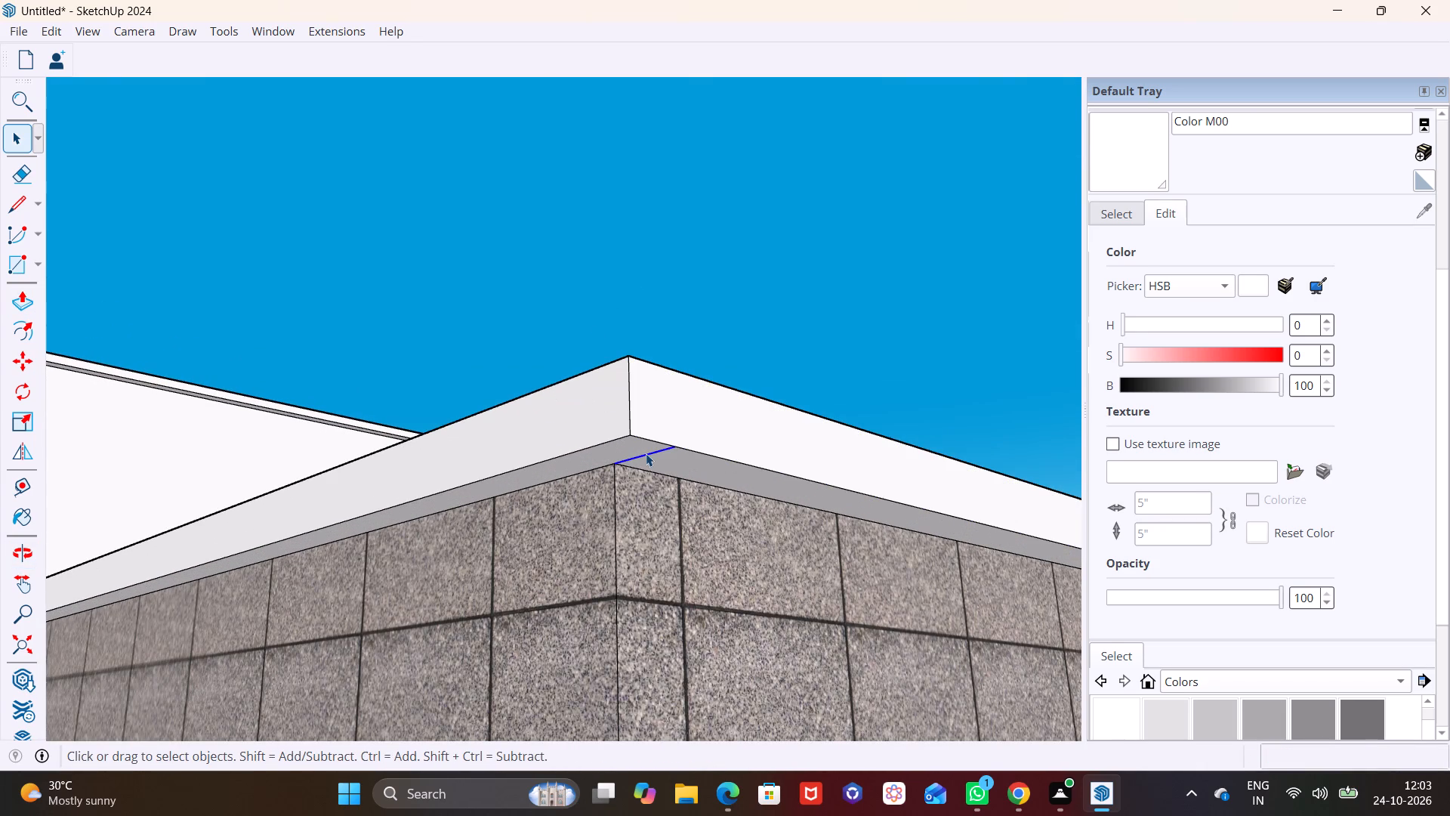
pyautogui.press('Delete')
# Pull the band's front face above the louvres, on the tiled-wall side of the roof-top wall, outward by the last pull distance.
pyautogui.scroll(-15, 553, 486)
pyautogui.keyDown('ctrl'); pyautogui.moveTo(234, 527); pyautogui.dragTo(773, 568, button='middle'); pyautogui.keyUp('ctrl')
pyautogui.moveTo(782, 616); pyautogui.dragTo(430, 680, button='middle')
pyautogui.scroll(-7, 425, 587)
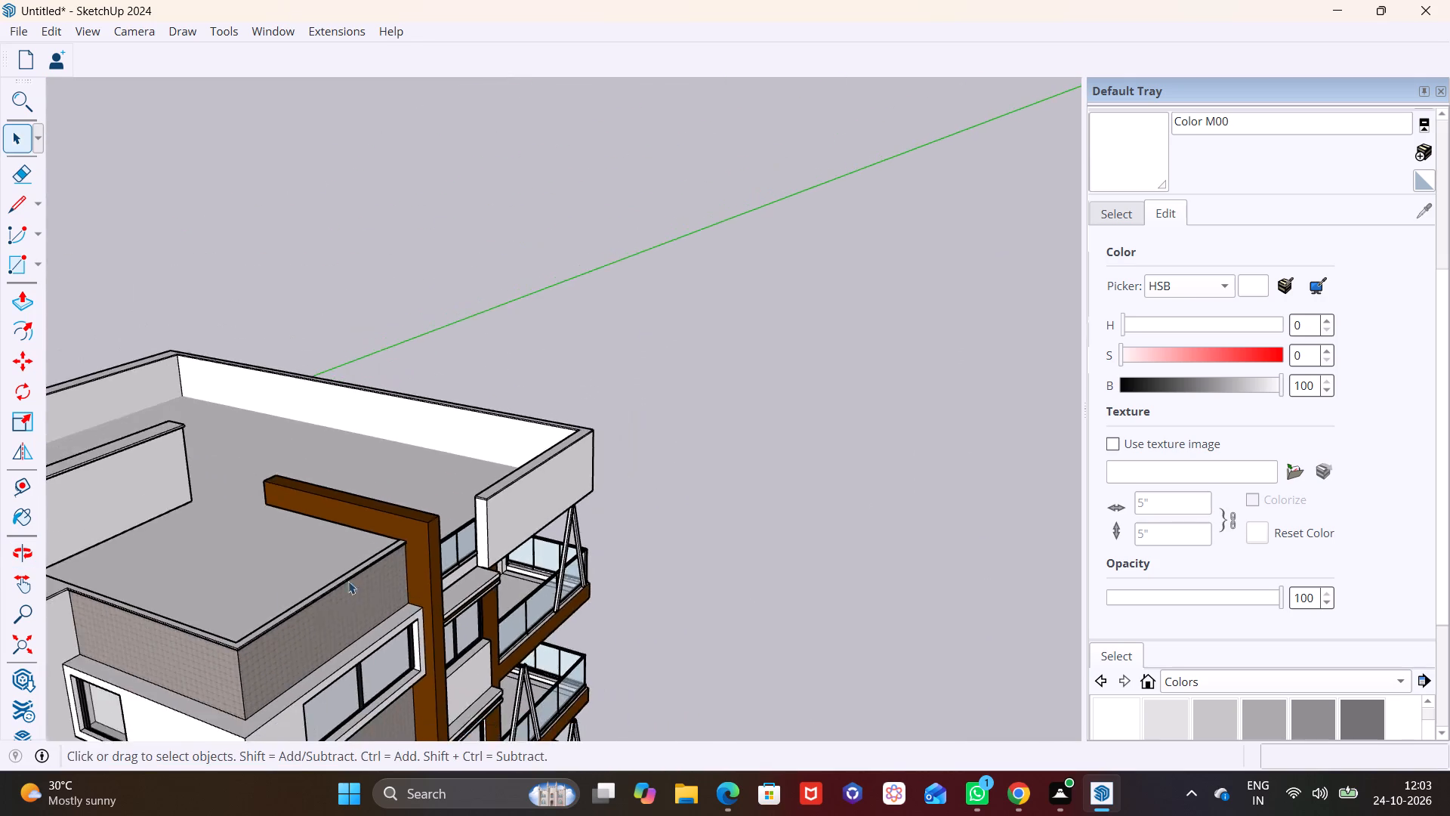
pyautogui.keyDown('shift'); pyautogui.moveTo(297, 597); pyautogui.dragTo(801, 463, button='middle'); pyautogui.keyUp('shift')
pyautogui.scroll(10, 614, 444)
pyautogui.moveTo(651, 484); pyautogui.dragTo(621, 375, button='middle')
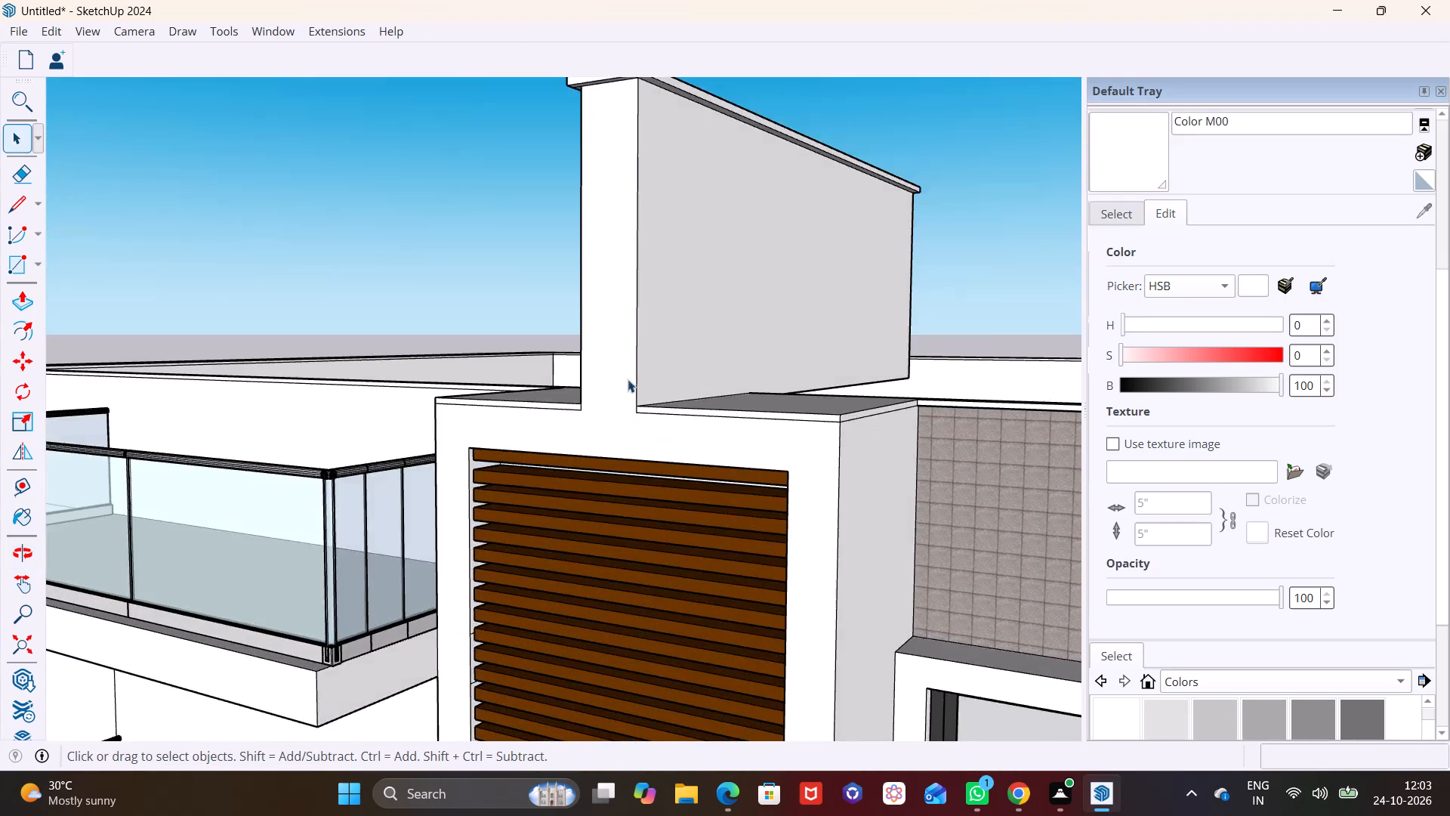
pyautogui.scroll(5, 705, 402)
pyautogui.keyDown('shift'); pyautogui.moveTo(698, 418); pyautogui.dragTo(483, 444, button='middle'); pyautogui.keyUp('shift')
pyautogui.click(585, 451)
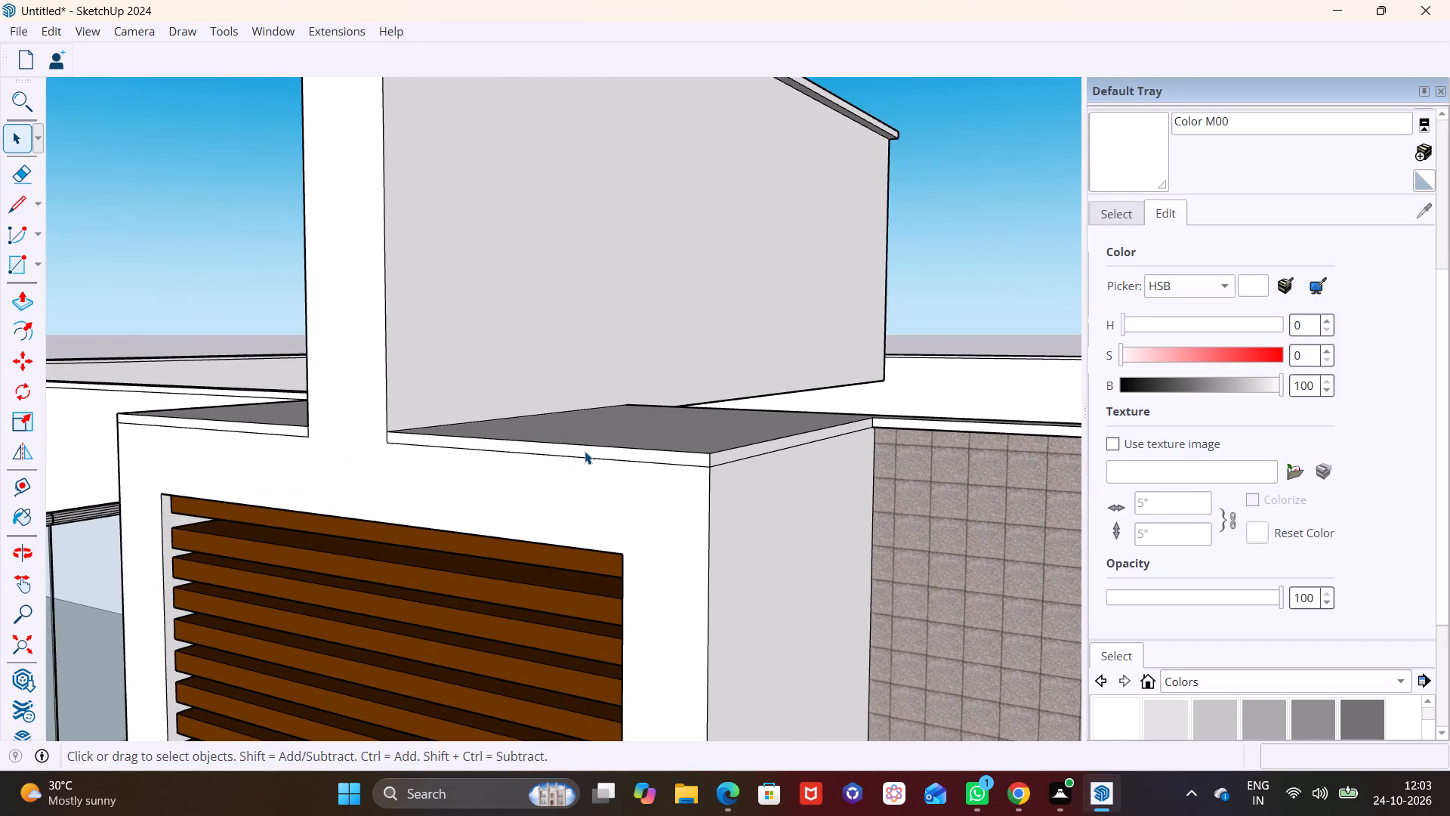
pyautogui.click(16, 291)
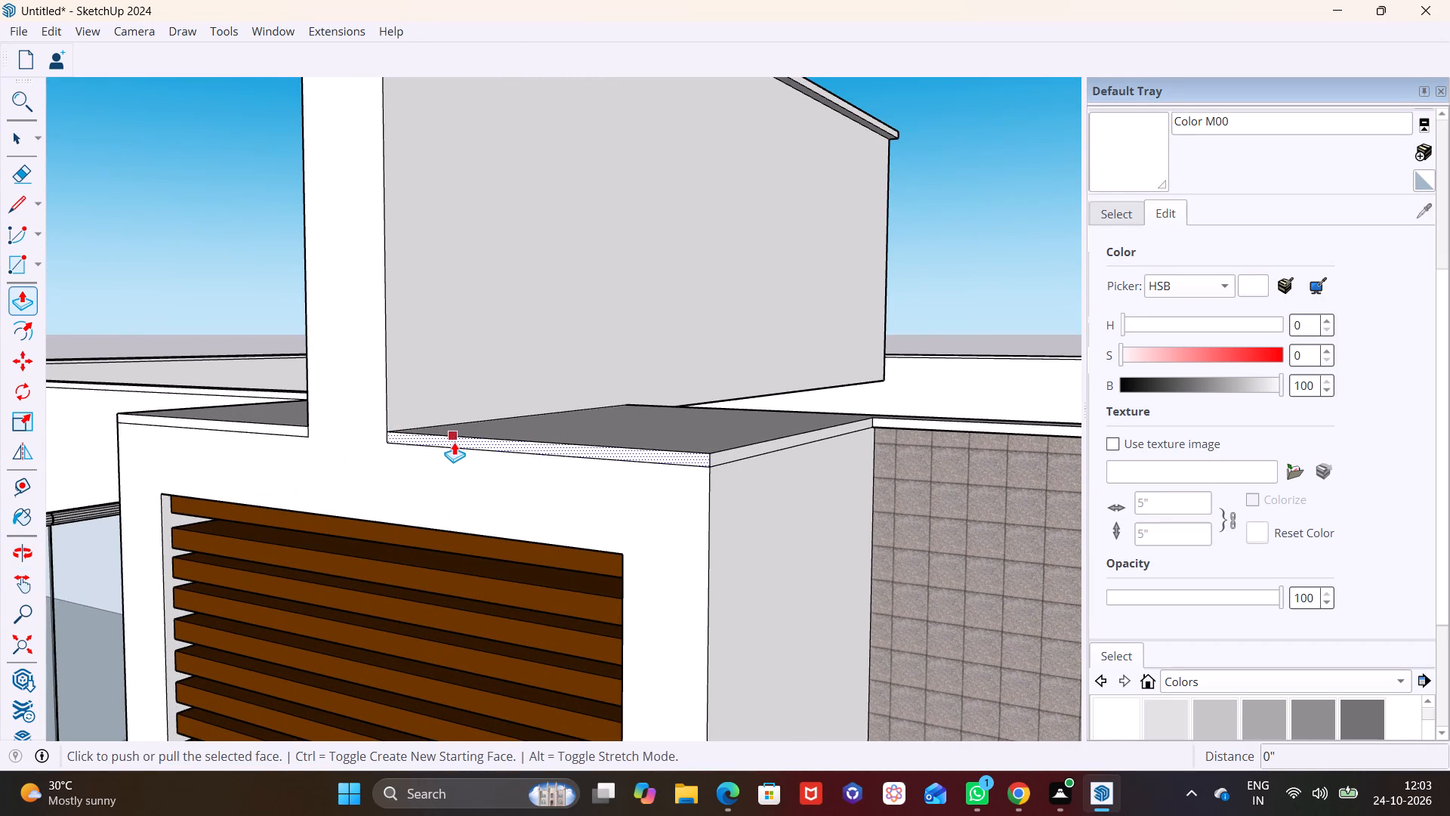
pyautogui.doubleClick(455, 442)
pyautogui.press('space')
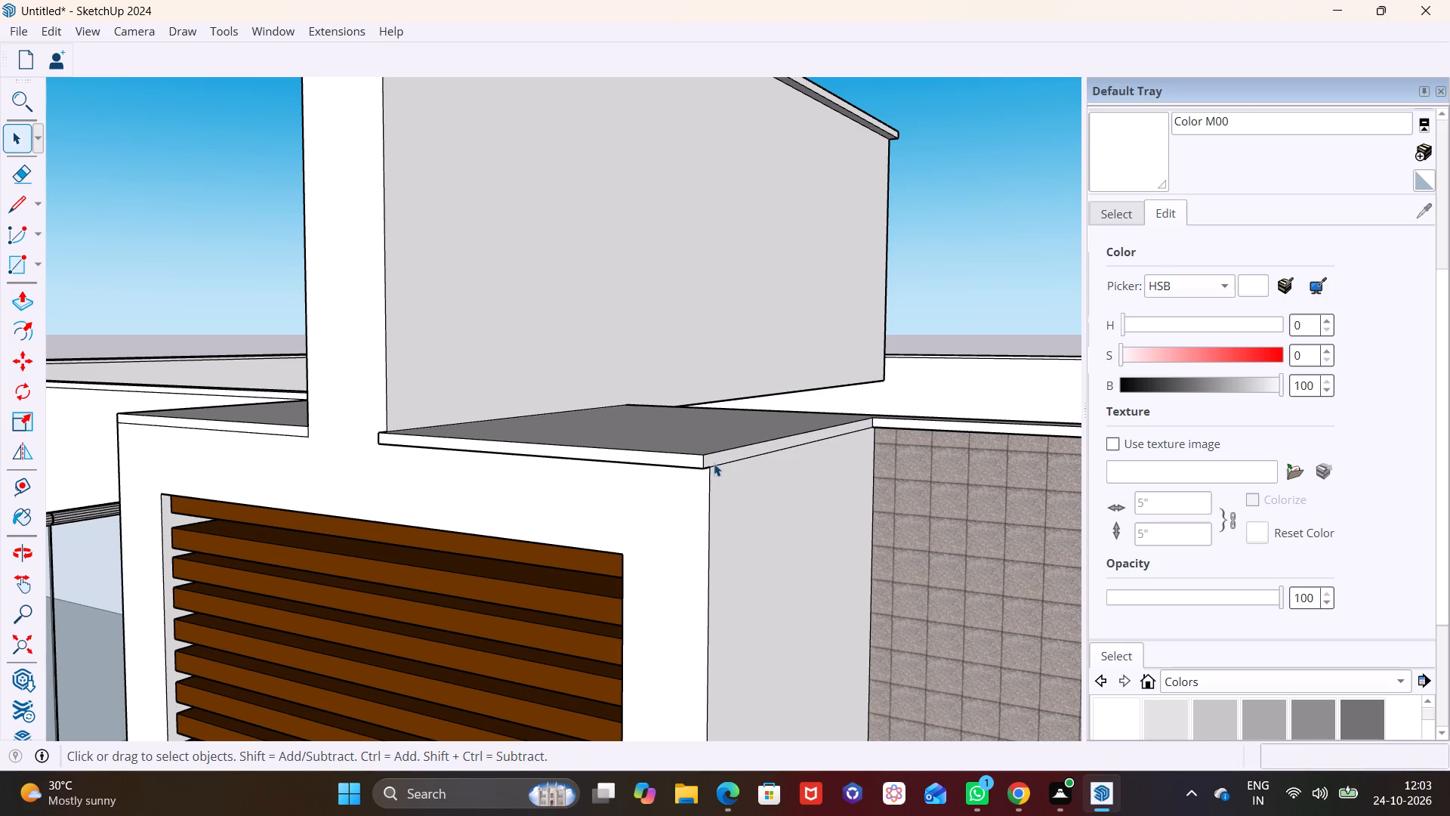
# Pull the band's side face above the louvred column, next to the tiled wall, outward by the same distance.
pyautogui.click(715, 461)
pyautogui.click(731, 454)
pyautogui.click(24, 292)
pyautogui.scroll(7, 693, 456)
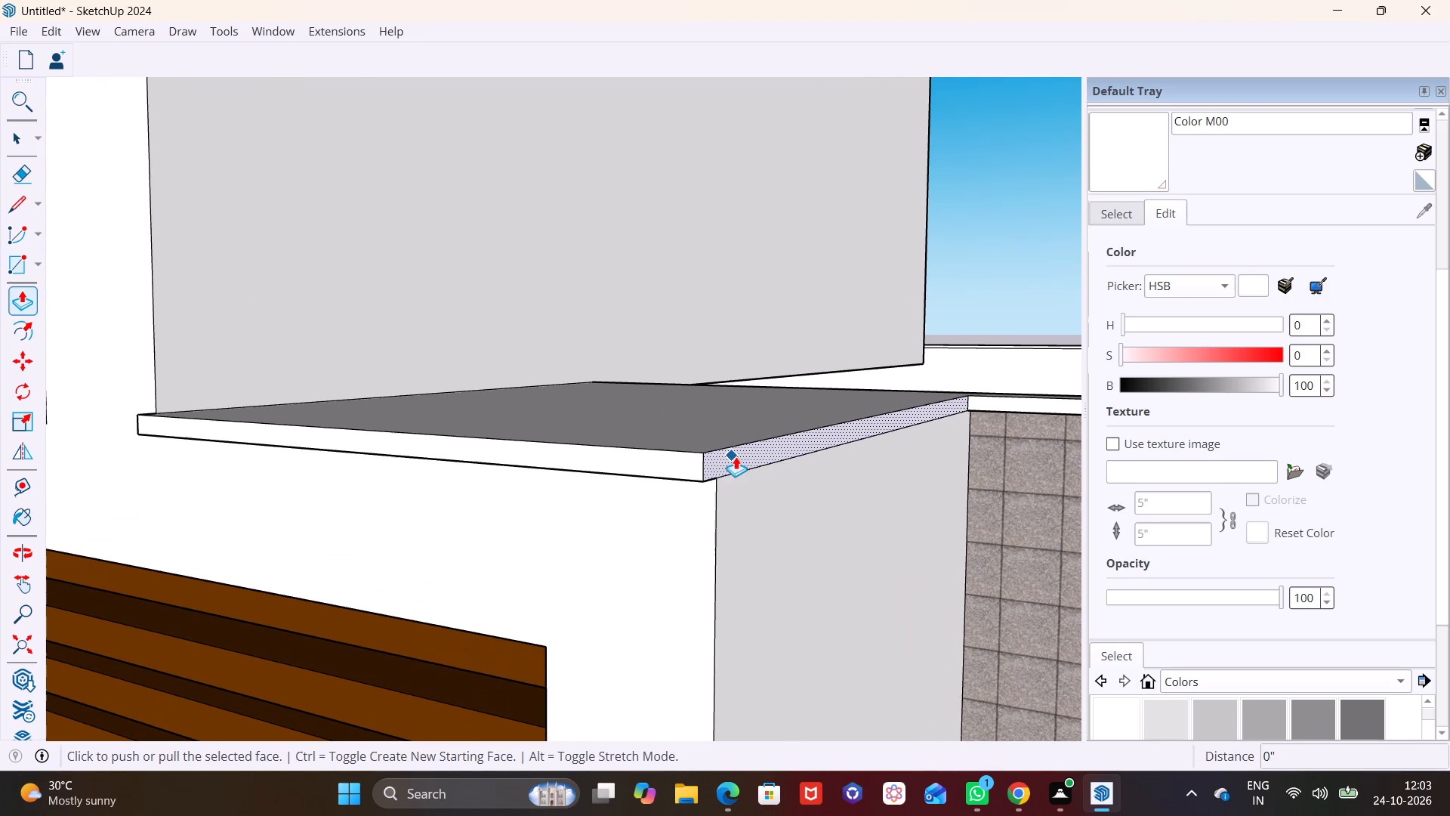
pyautogui.doubleClick(740, 456)
# Pull the band's front face above the louvres, on the balcony side of the roof-top wall, outward by the same distance.
pyautogui.scroll(-7, 488, 459)
pyautogui.moveTo(261, 444); pyautogui.dragTo(610, 496, button='middle')
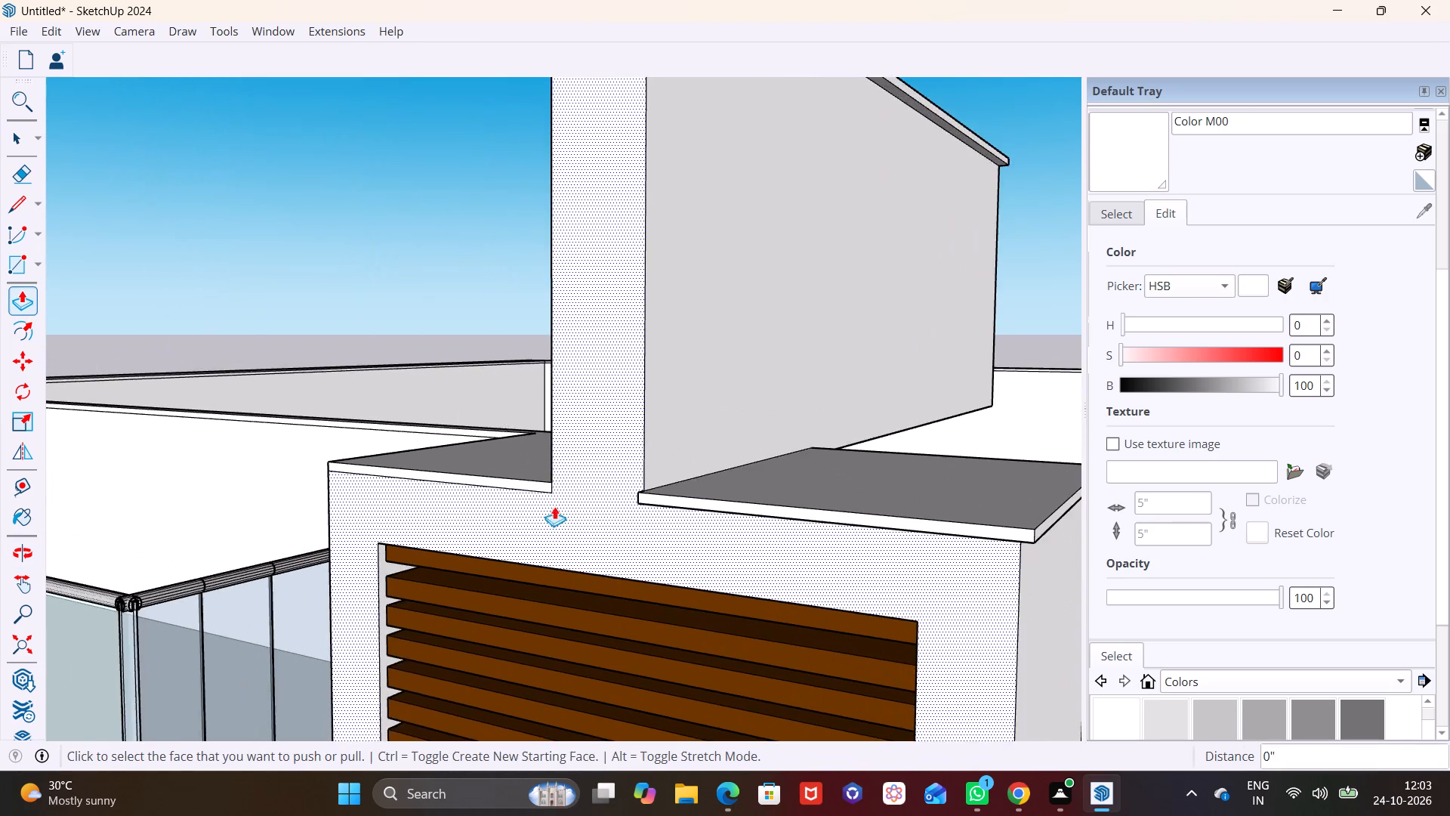
pyautogui.scroll(8, 495, 497)
pyautogui.doubleClick(483, 471)
pyautogui.scroll(-8, 406, 457)
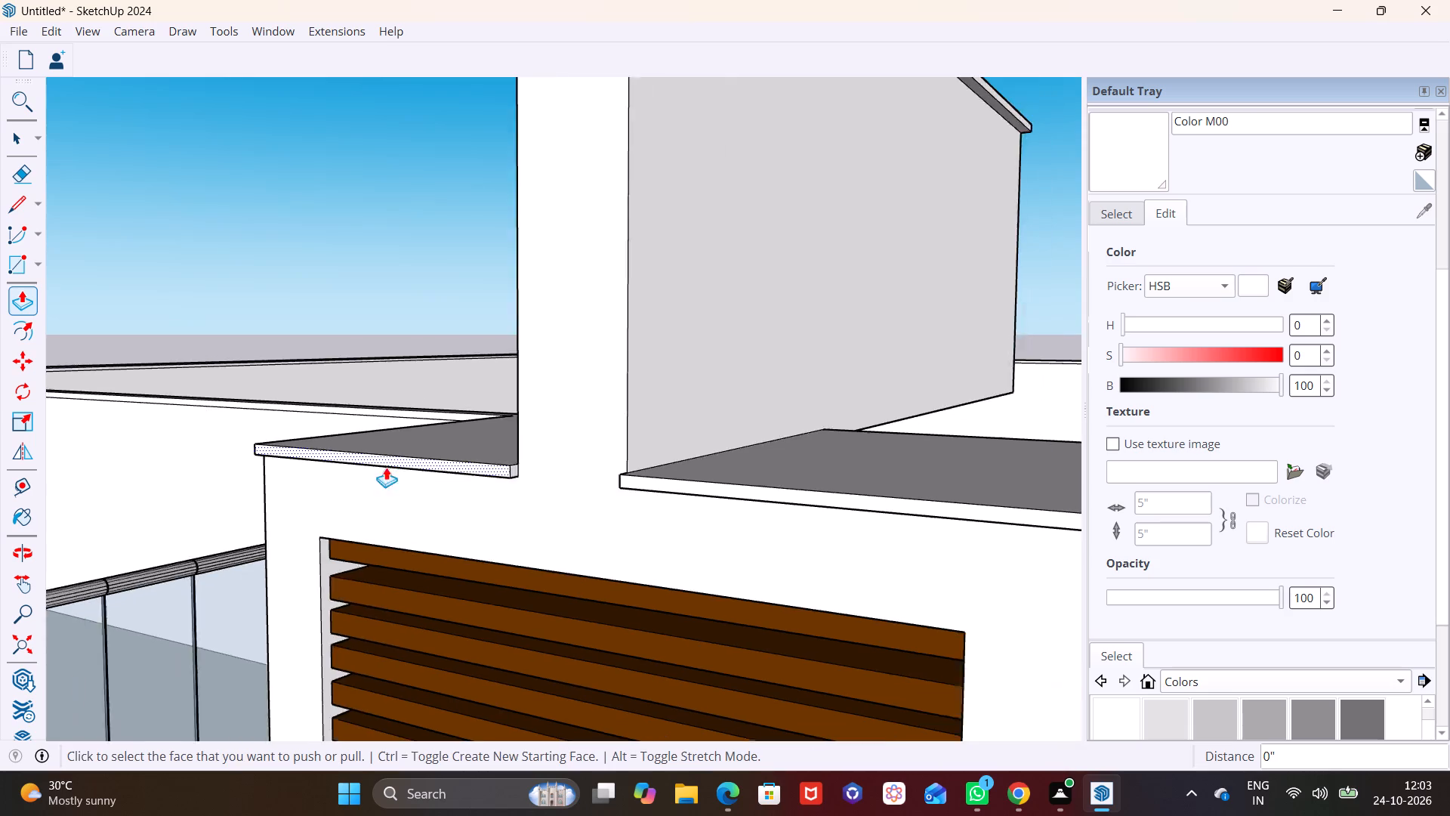
# Pull the band's side face on the louvred column's balcony side and the adjoining parapet band's face outward by the same distance.
pyautogui.moveTo(332, 469); pyautogui.dragTo(786, 527, button='middle')
pyautogui.scroll(8, 258, 505)
pyautogui.doubleClick(275, 483)
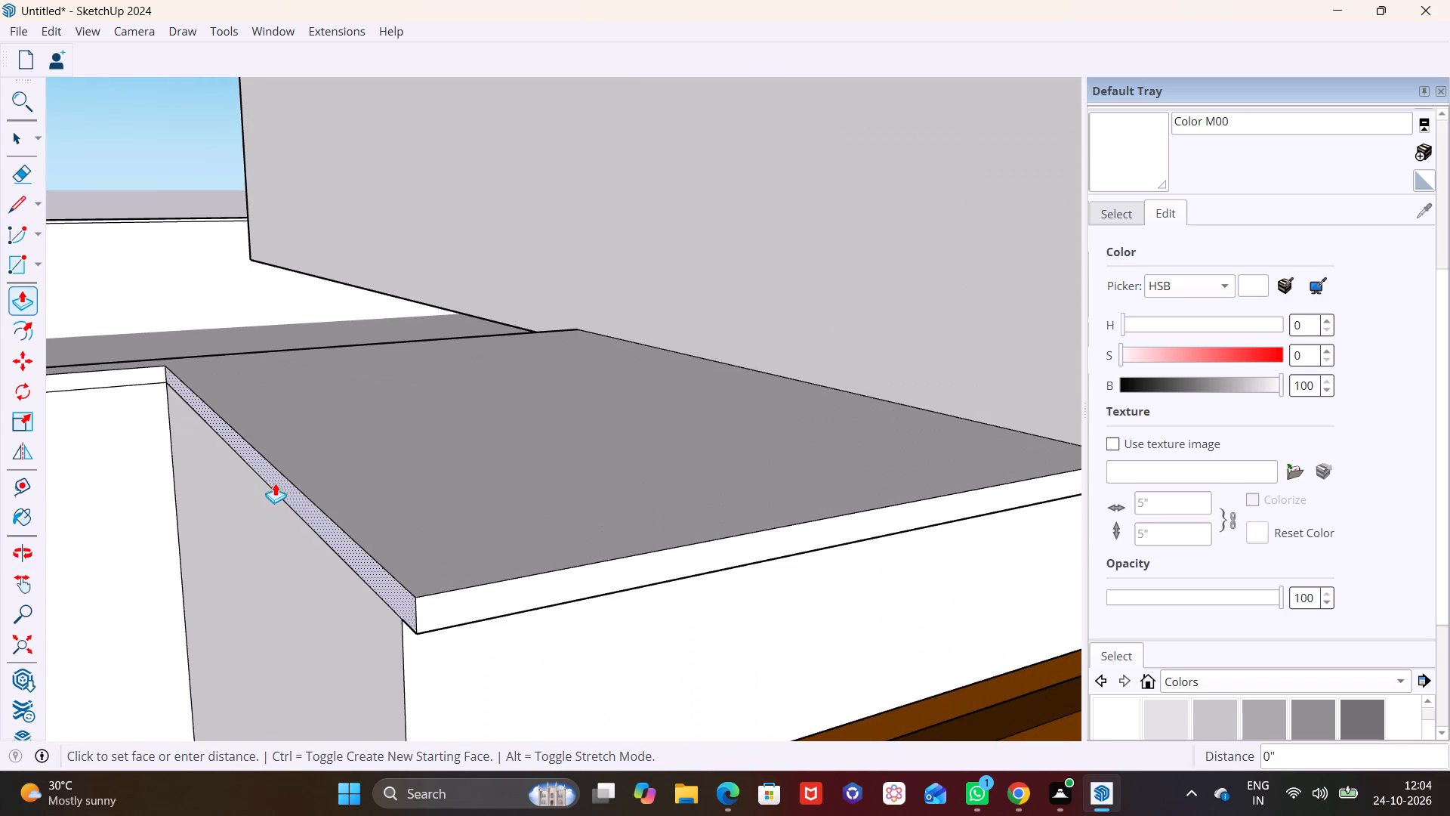
pyautogui.doubleClick(100, 380)
pyautogui.scroll(-2, 148, 433)
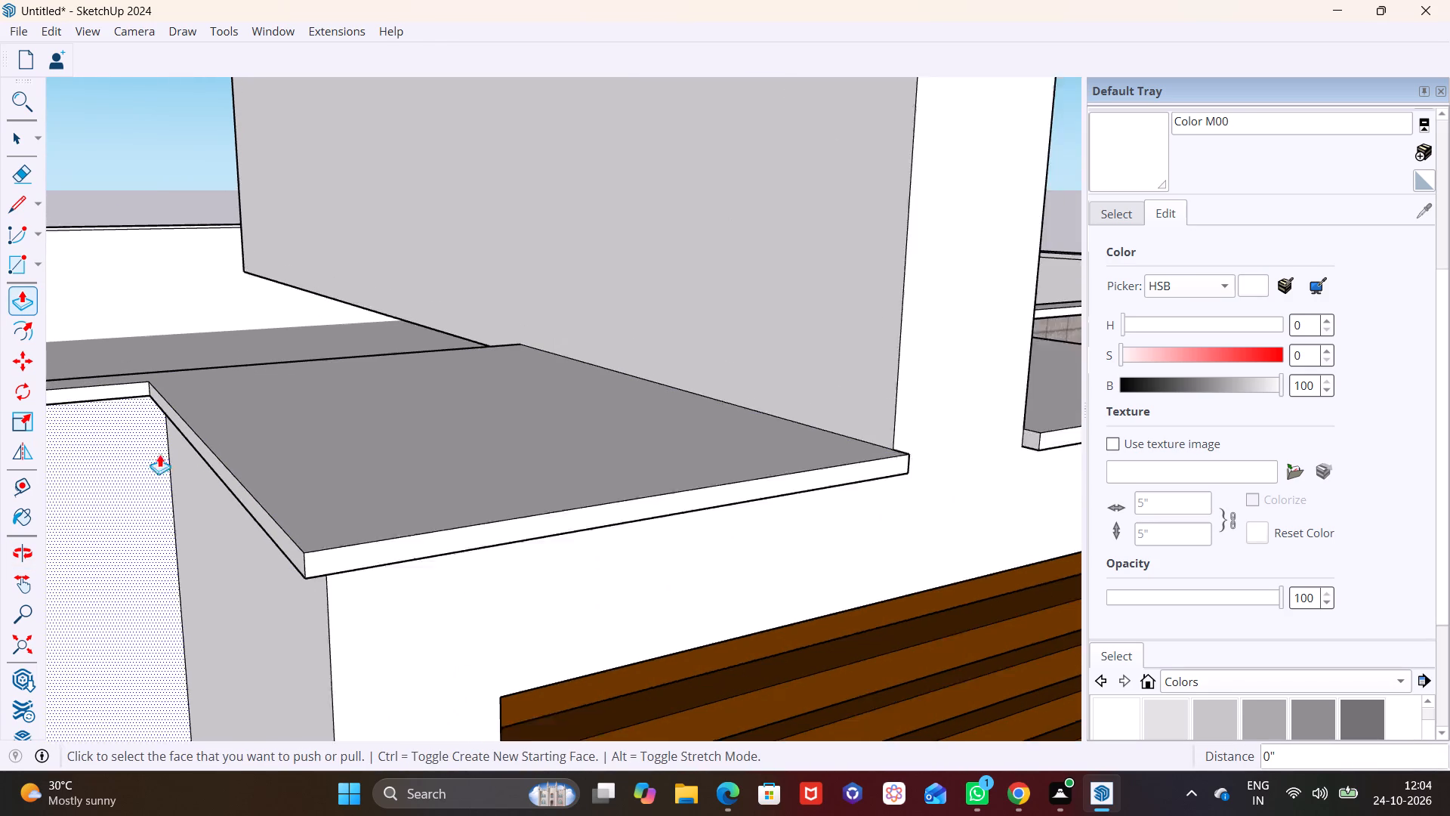
pyautogui.scroll(-15, 159, 454)
pyautogui.moveTo(603, 516); pyautogui.dragTo(243, 453, button='middle')
pyautogui.scroll(-6, 270, 432)
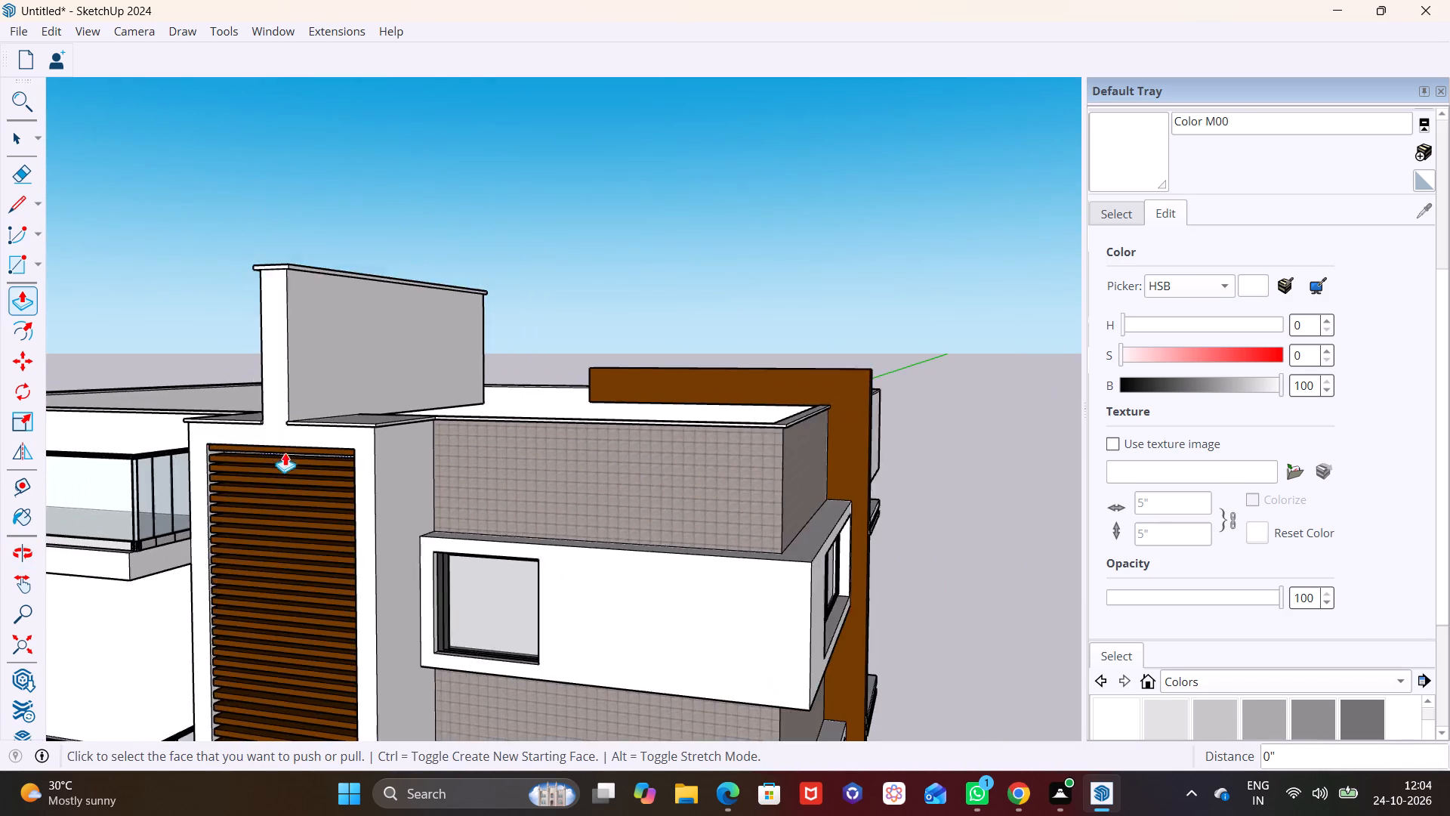
pyautogui.scroll(-5, 285, 453)
pyautogui.press('space')
pyautogui.click(895, 576)
# Examine the finished roof band and the whole apartment building from the louvred column and tiled corner side.
pyautogui.moveTo(392, 522); pyautogui.dragTo(631, 360, button='middle')
pyautogui.keyDown('shift'); pyautogui.scroll(-1, 630, 360); pyautogui.keyUp('shift')
pyautogui.moveTo(631, 360); pyautogui.dragTo(630, 360, button='middle')
pyautogui.scroll(3, 632, 373)
pyautogui.scroll(1, 625, 434)
pyautogui.scroll(-3, 520, 453)
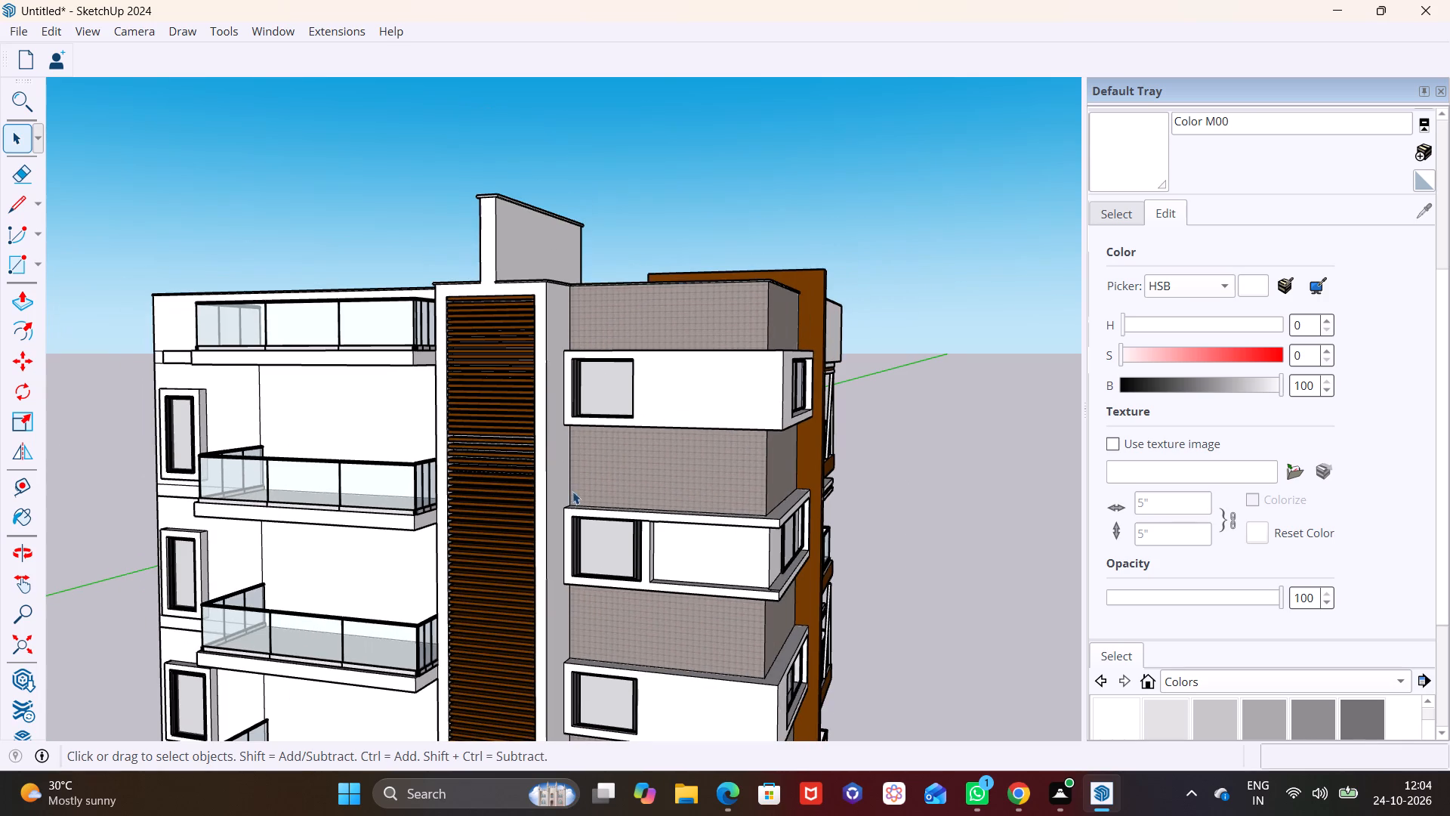
pyautogui.moveTo(573, 492); pyautogui.dragTo(488, 509, button='middle')
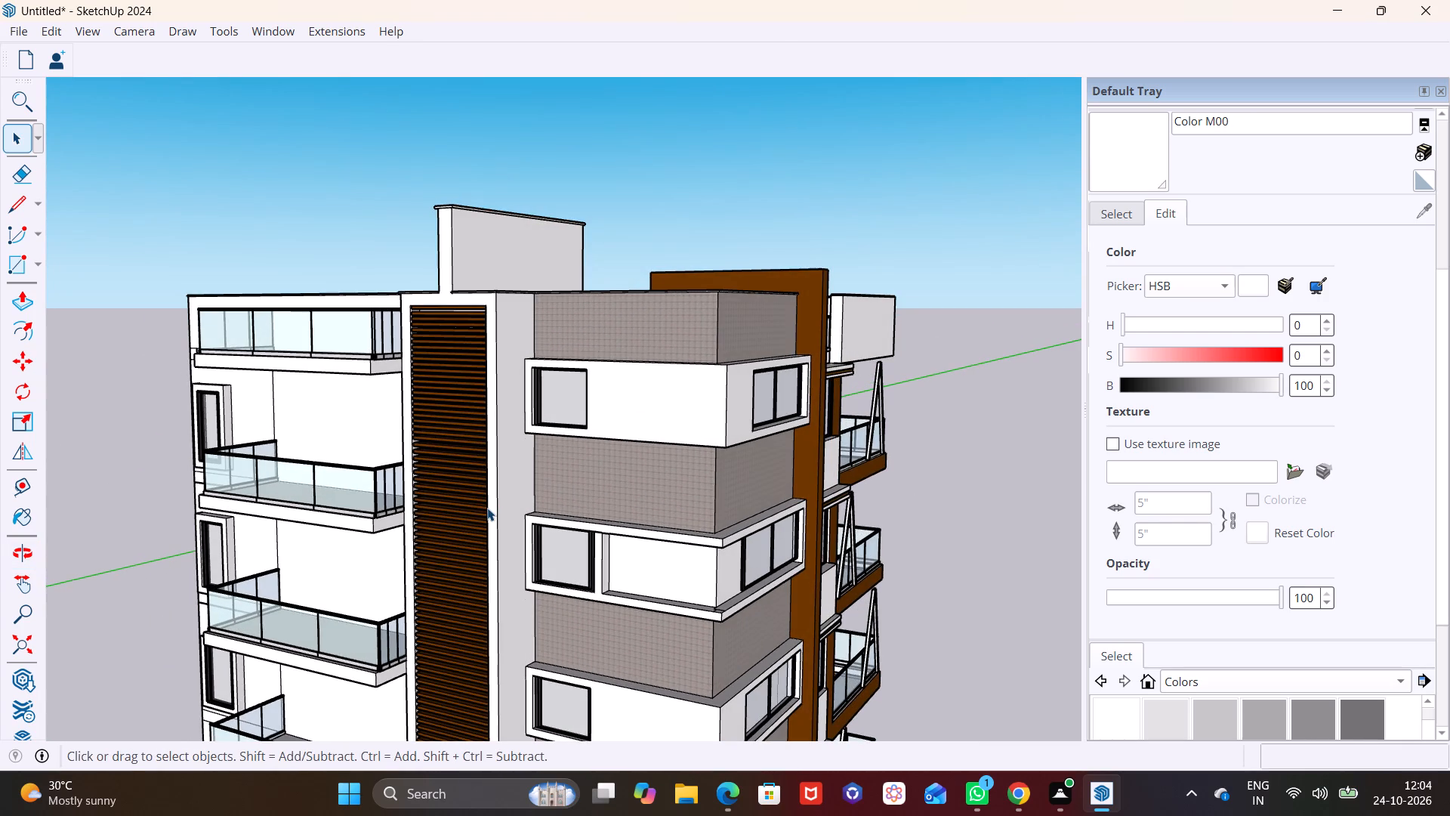
pyautogui.scroll(-3, 492, 502)
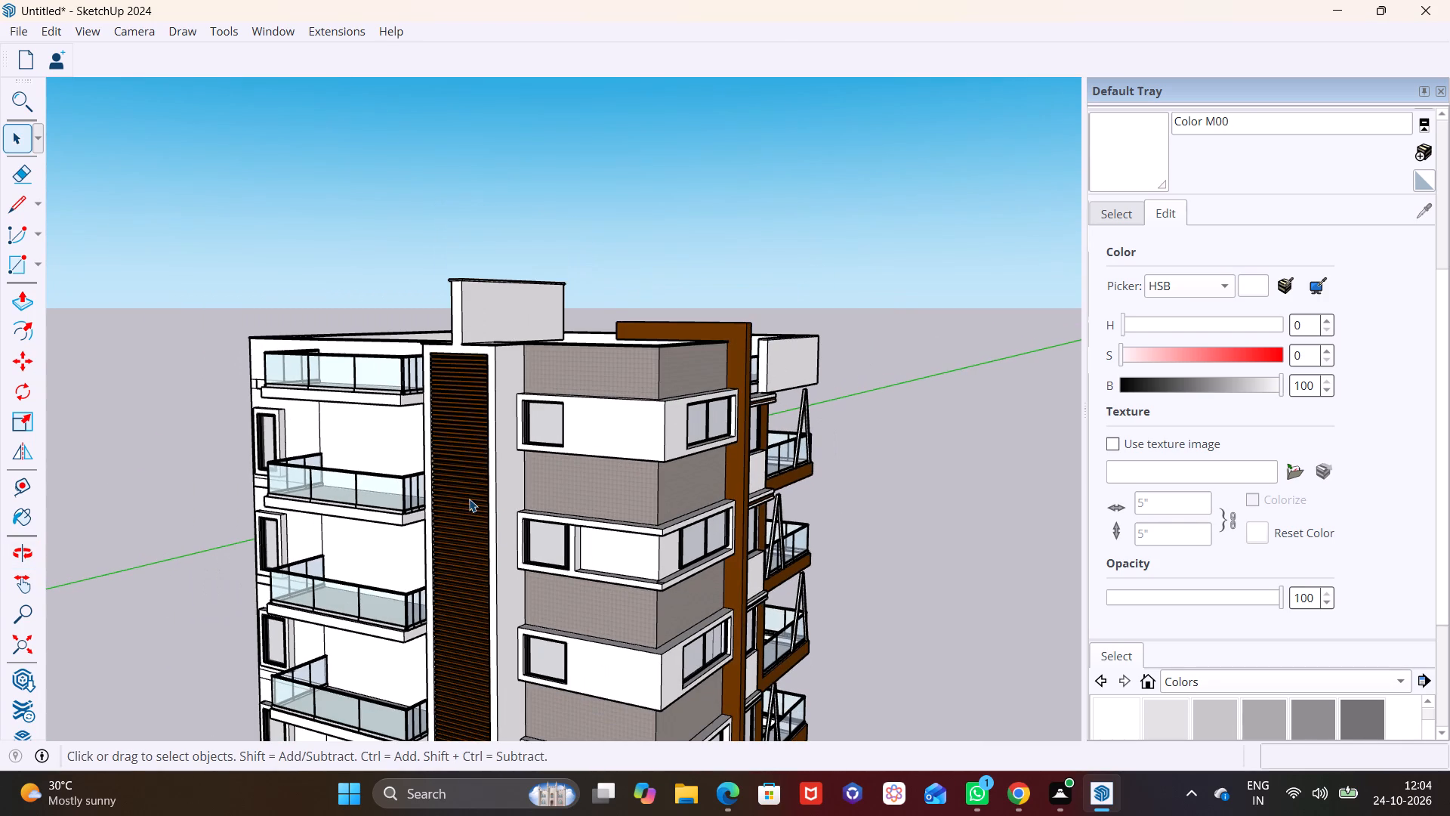
pyautogui.scroll(-9, 469, 499)
pyautogui.moveTo(511, 506); pyautogui.dragTo(458, 417, button='middle')
pyautogui.scroll(4, 501, 507)
pyautogui.moveTo(566, 541); pyautogui.dragTo(588, 485, button='middle')
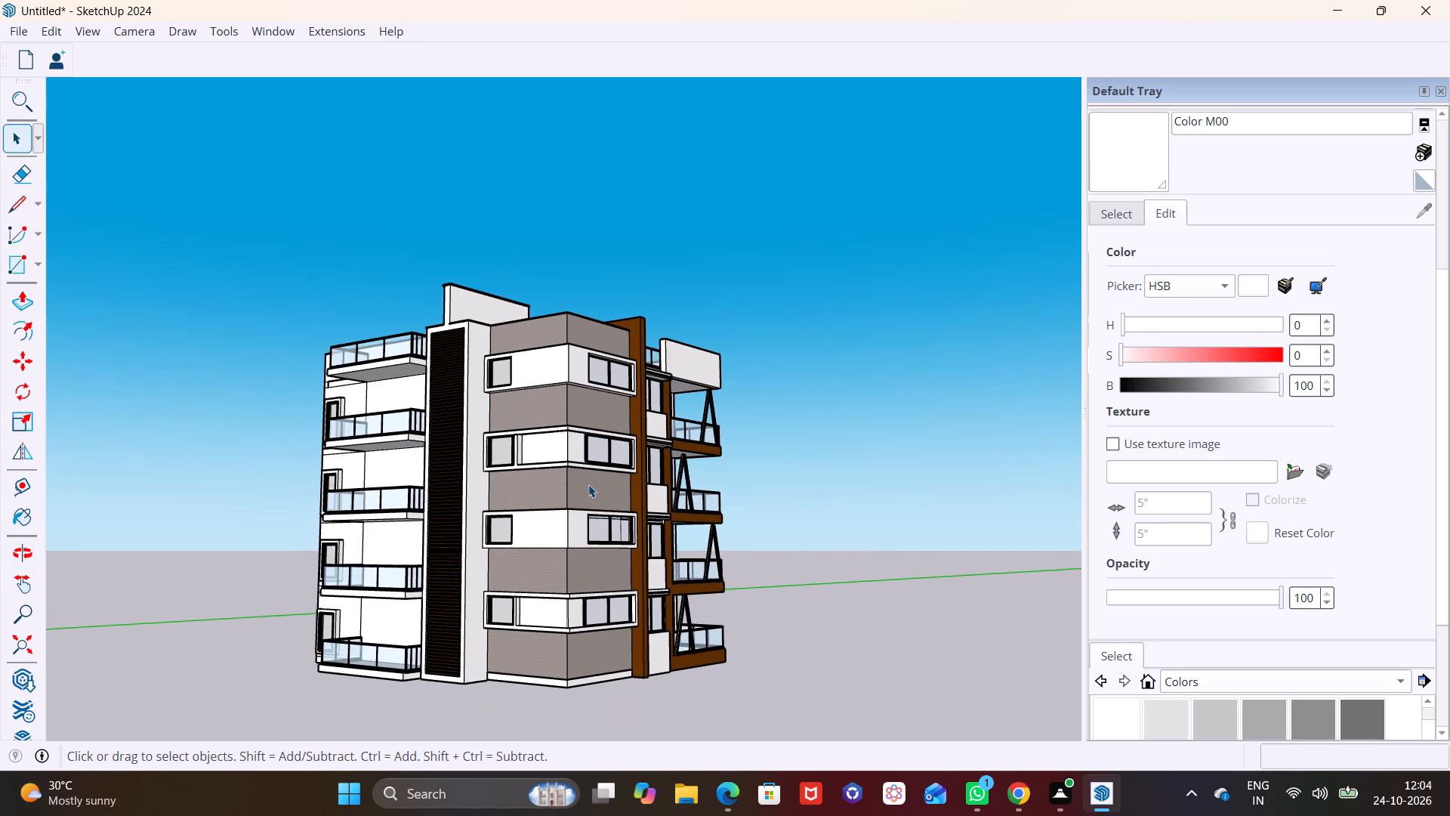
pyautogui.scroll(3, 574, 564)
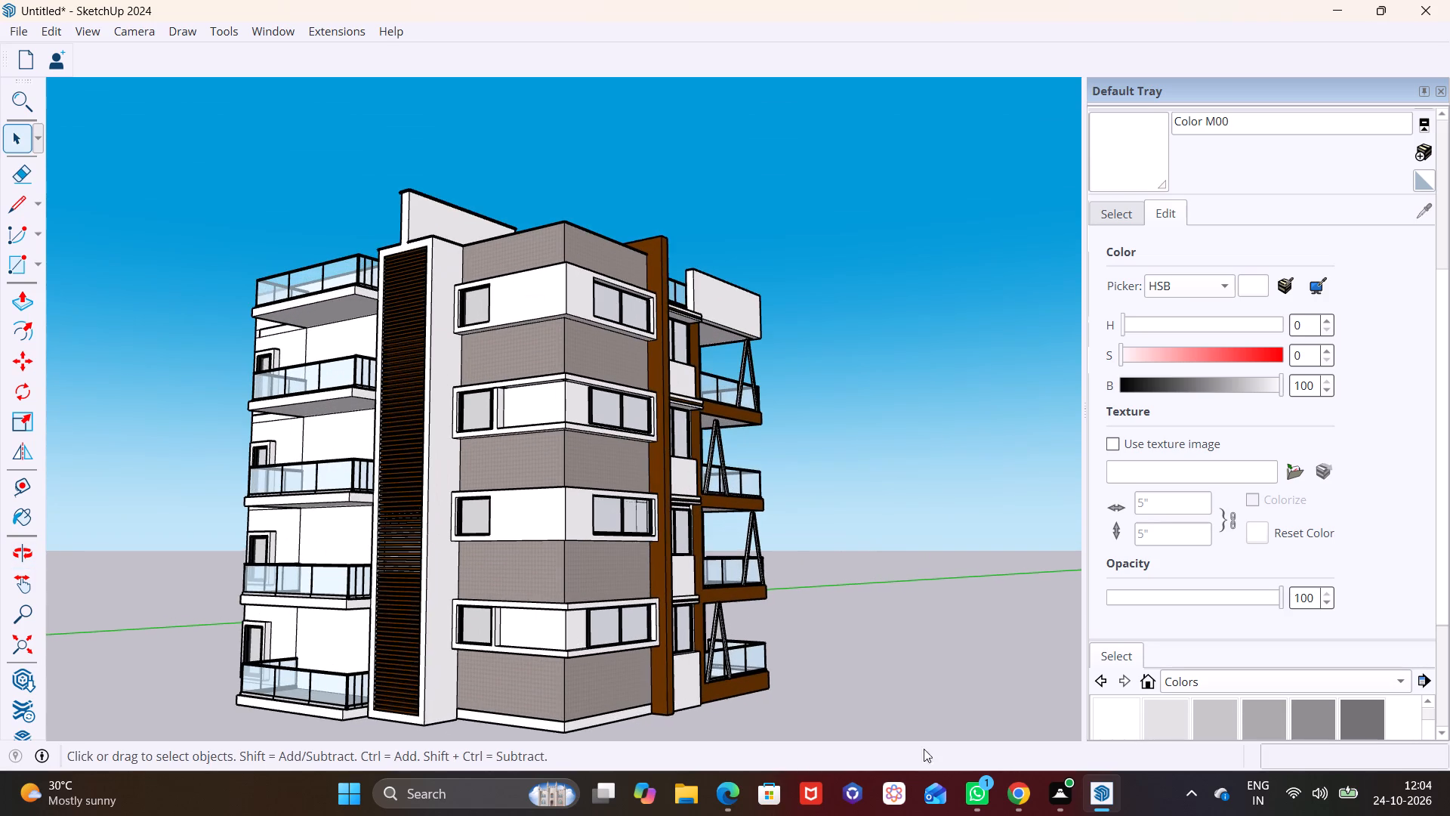
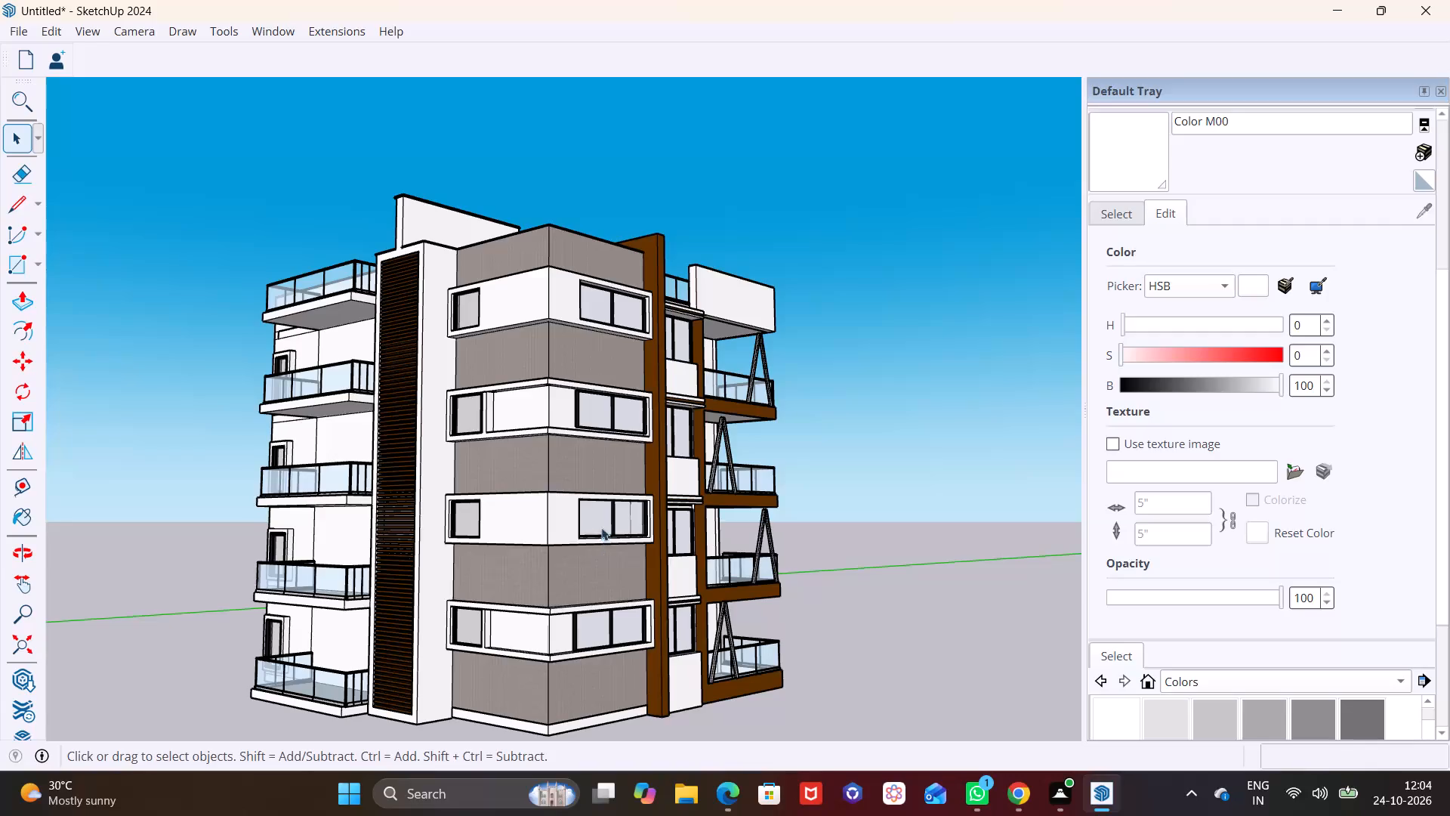
# Examine the apartment building around its tiled corner, from the roof and A-shaped balcony supports down to the base.
pyautogui.keyDown('shift'); pyautogui.moveTo(601, 527); pyautogui.dragTo(560, 522, button='middle'); pyautogui.keyUp('shift')
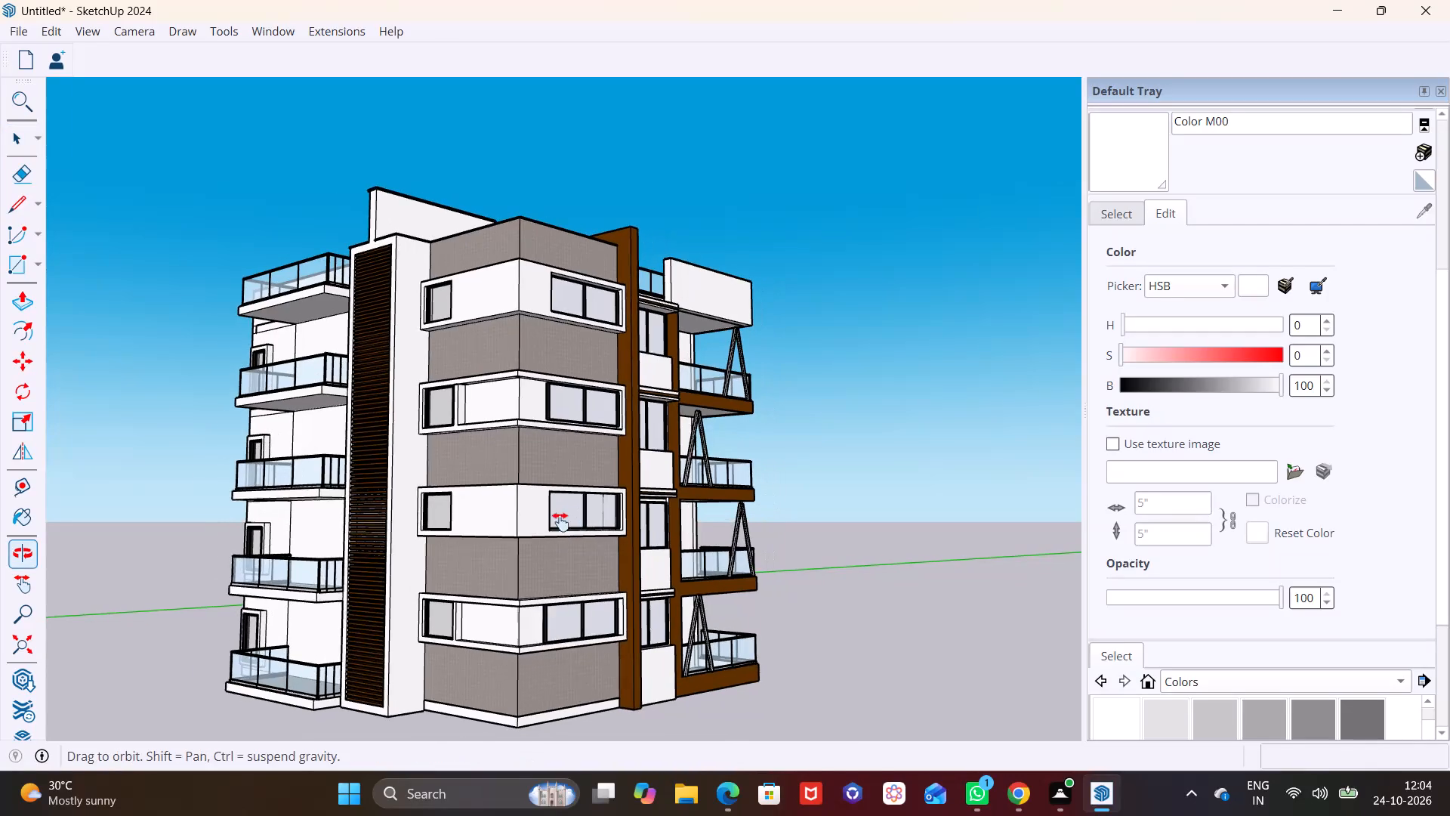
pyautogui.keyDown('shift'); pyautogui.moveTo(560, 522); pyautogui.dragTo(523, 533, button='middle'); pyautogui.keyUp('shift')
pyautogui.moveTo(549, 484); pyautogui.dragTo(550, 493, button='middle')
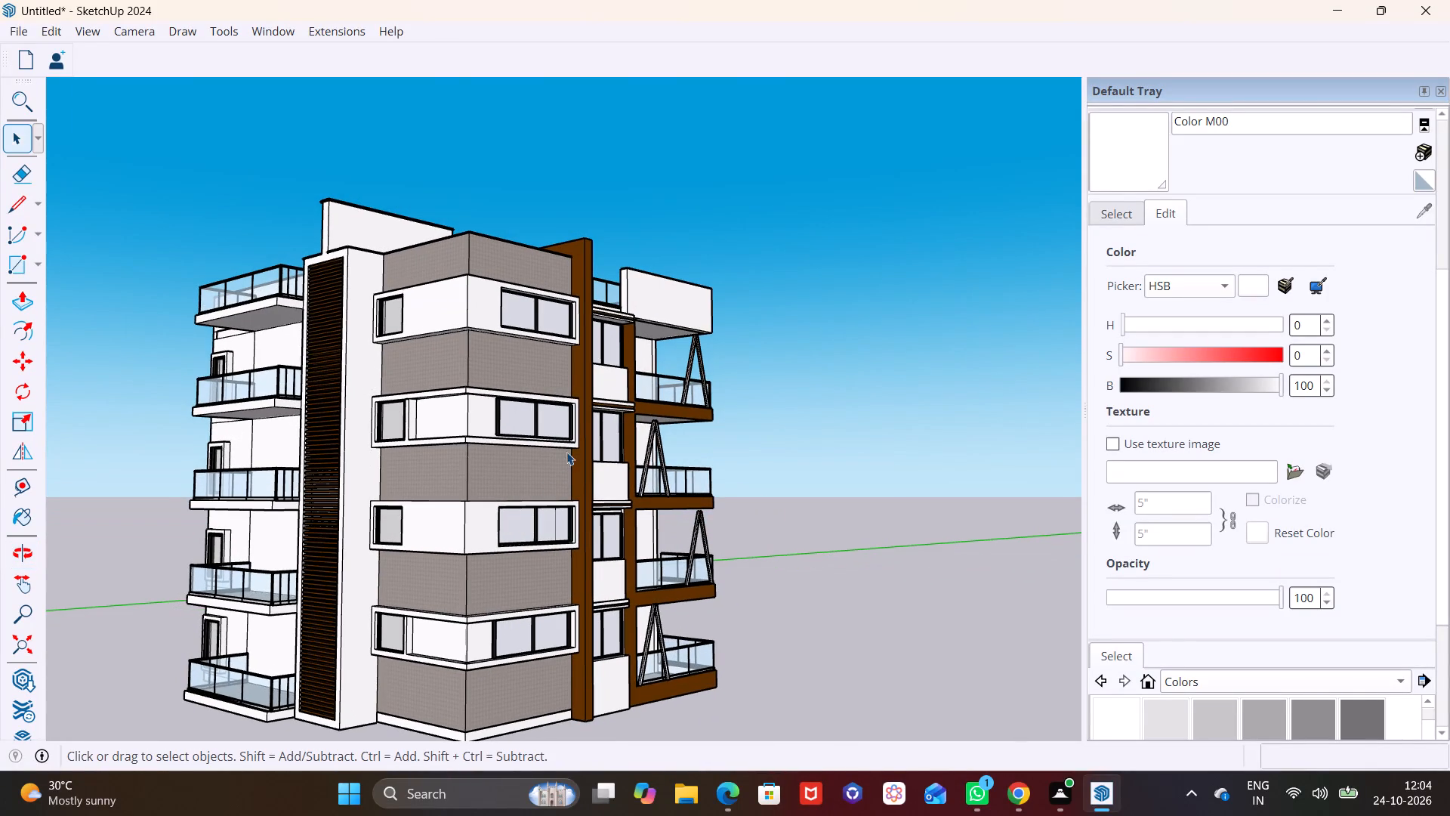
pyautogui.scroll(2, 589, 467)
pyautogui.click(848, 623)
pyautogui.scroll(2, 640, 689)
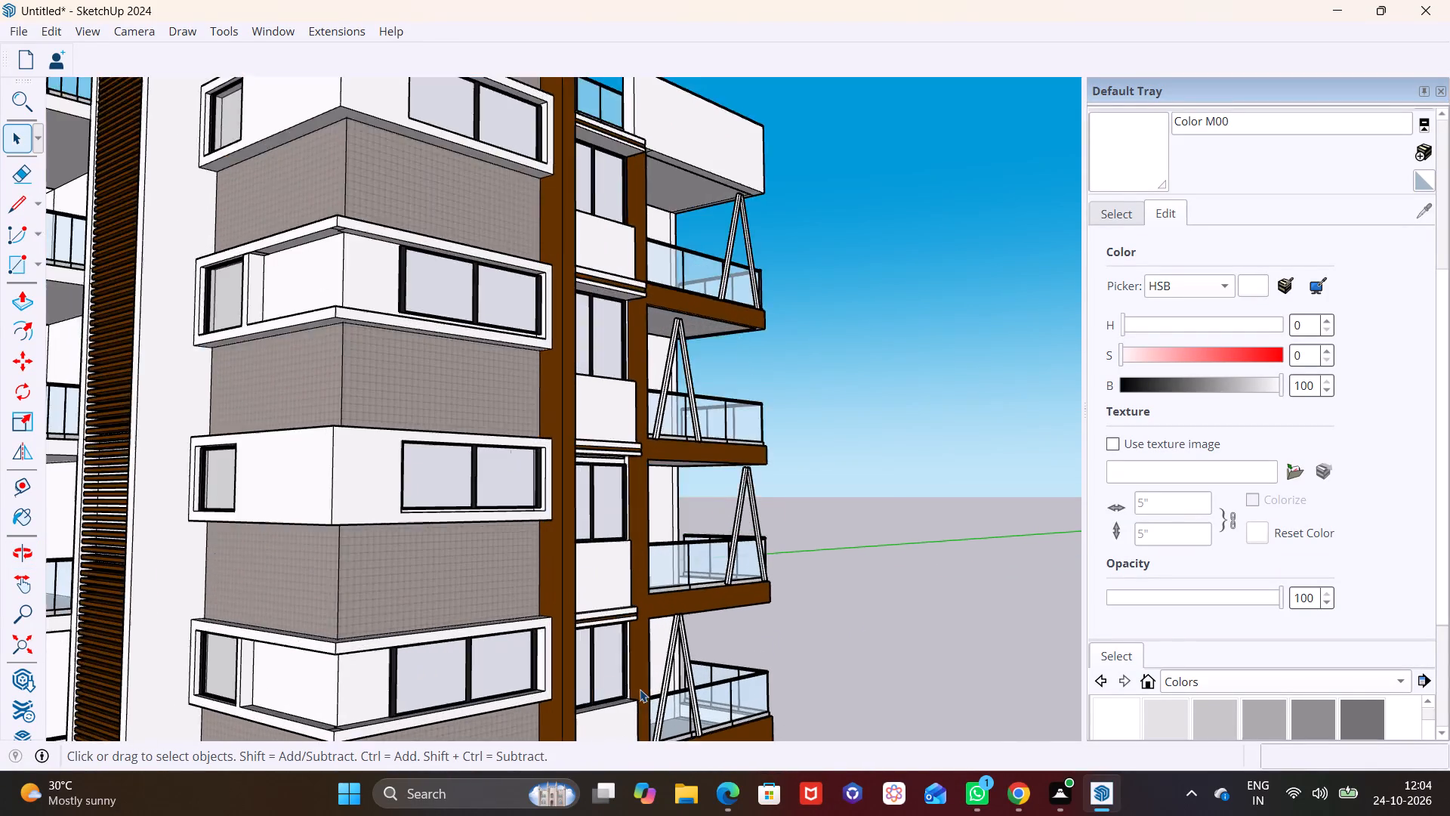
pyautogui.scroll(15, 640, 689)
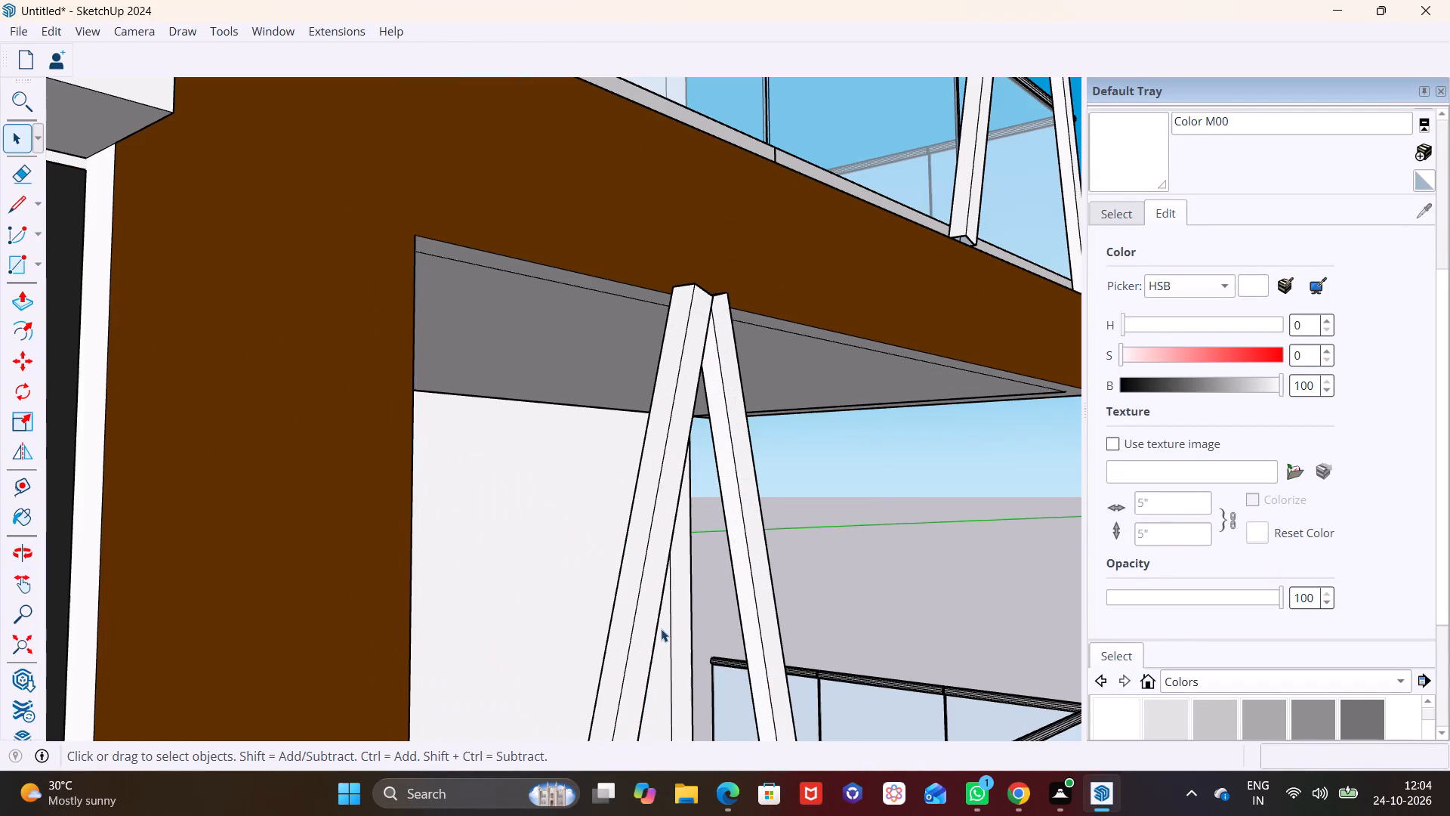
pyautogui.scroll(-20, 661, 629)
pyautogui.scroll(-4, 661, 629)
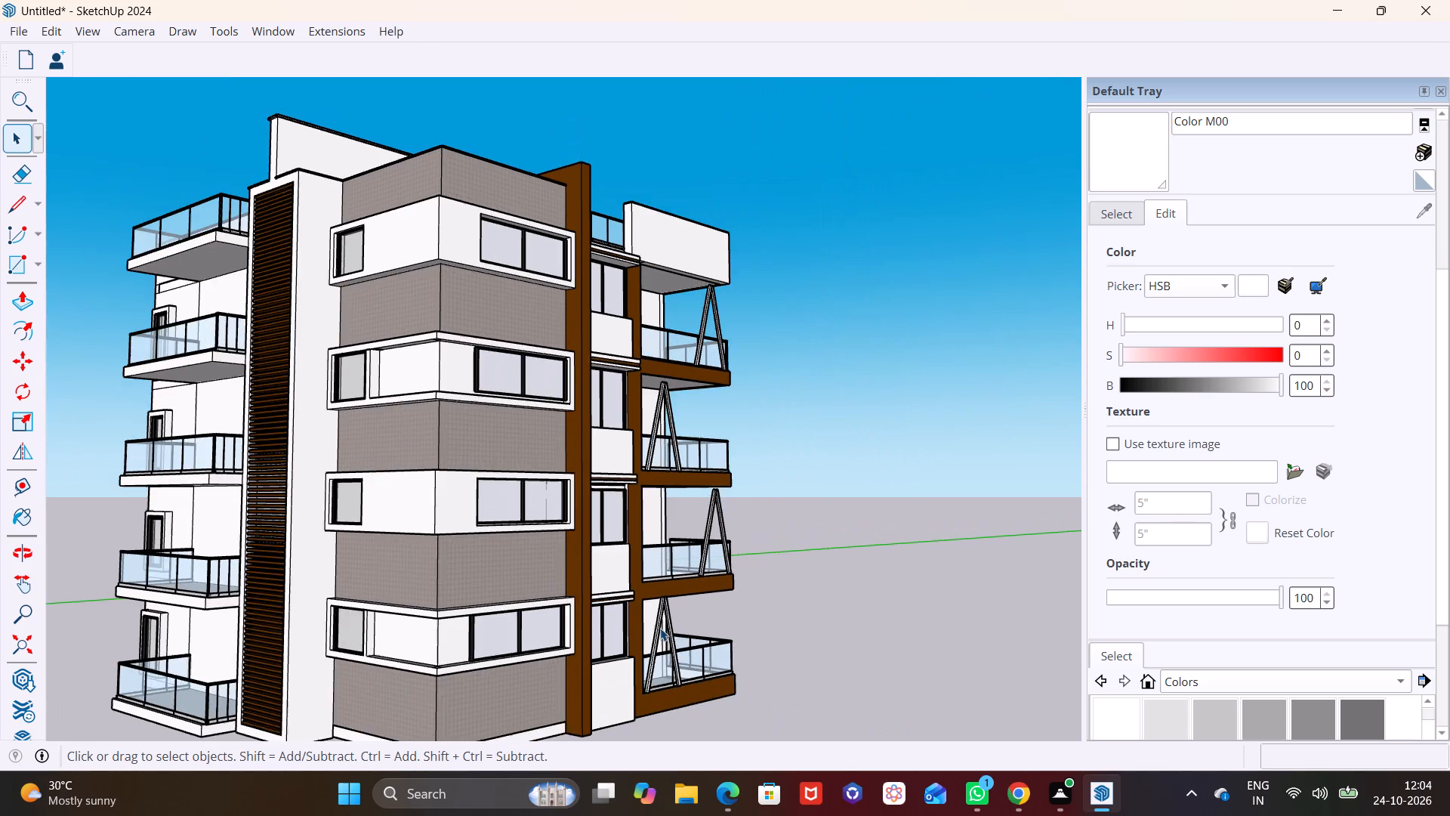
pyautogui.moveTo(660, 632); pyautogui.dragTo(654, 663, button='middle')
pyautogui.moveTo(608, 260); pyautogui.dragTo(548, 291, button='middle')
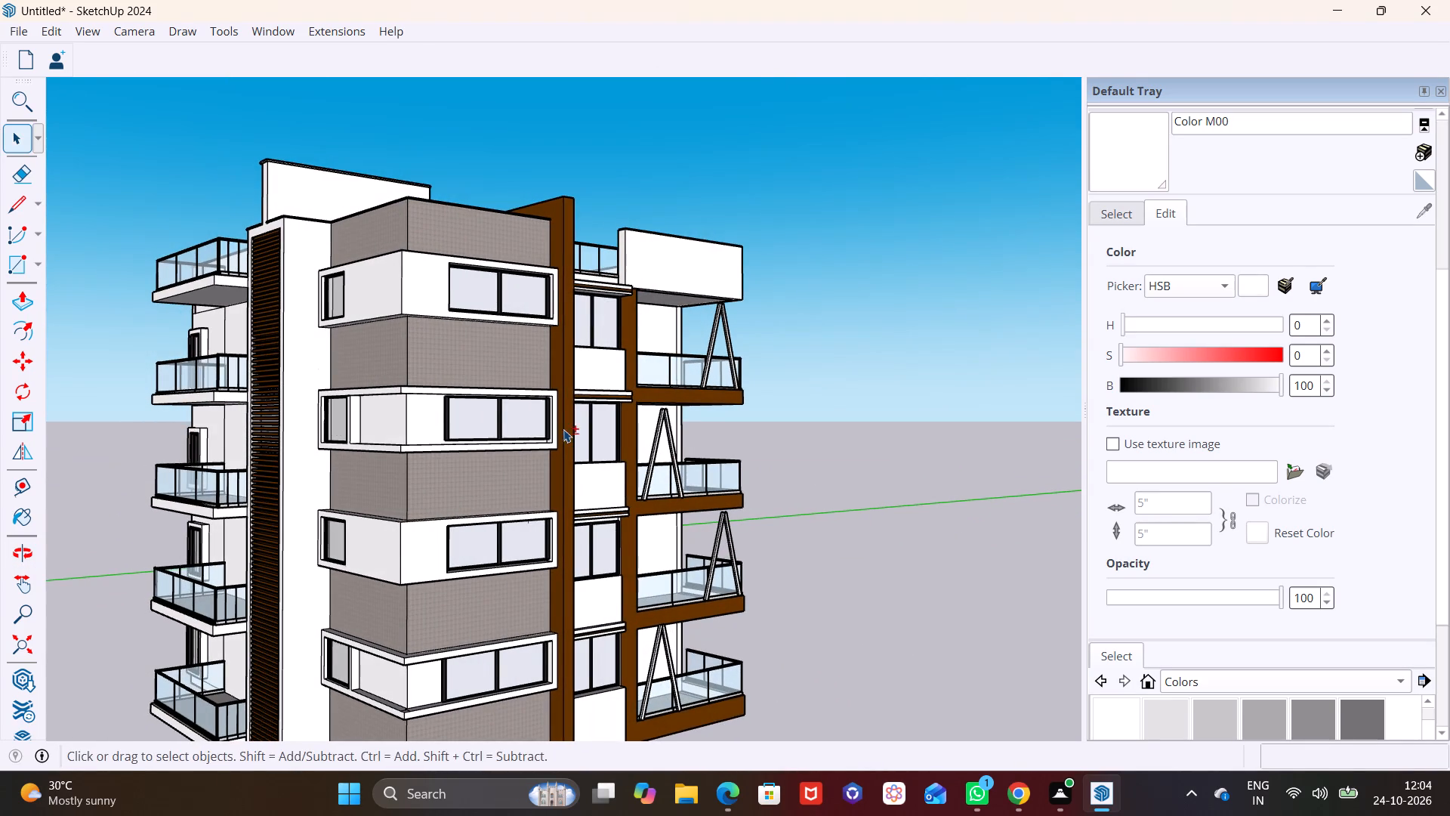
pyautogui.keyDown('shift'); pyautogui.moveTo(563, 429); pyautogui.dragTo(617, 386, button='middle'); pyautogui.keyUp('shift')
pyautogui.keyDown('shift'); pyautogui.moveTo(601, 508); pyautogui.dragTo(634, 422, button='middle'); pyautogui.keyUp('shift')
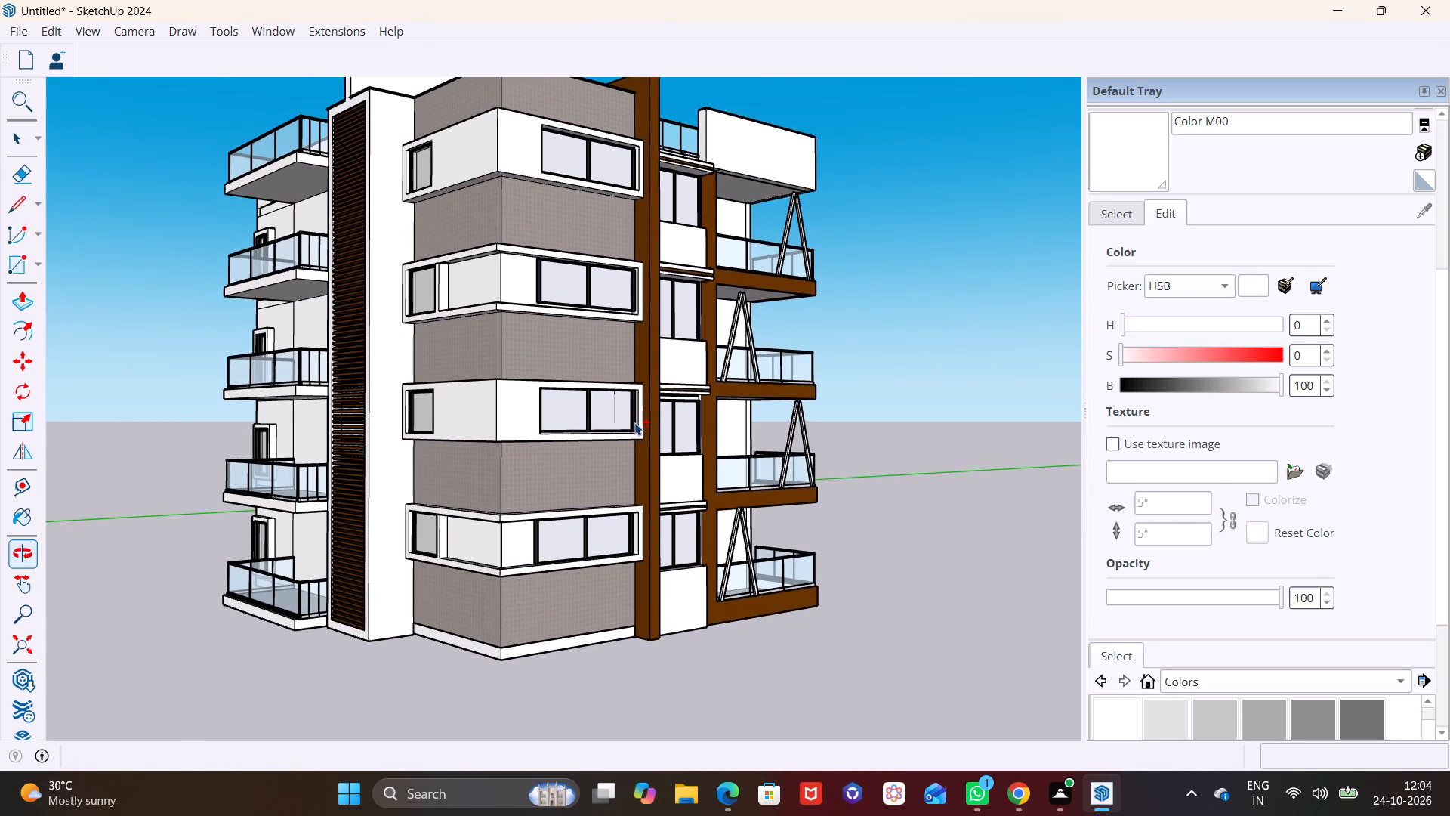
pyautogui.scroll(-3, 531, 388)
pyautogui.keyDown('shift'); pyautogui.moveTo(528, 401); pyautogui.dragTo(531, 512, button='middle'); pyautogui.keyUp('shift')
pyautogui.keyDown('shift'); pyautogui.scroll(-1, 531, 512); pyautogui.keyUp('shift')
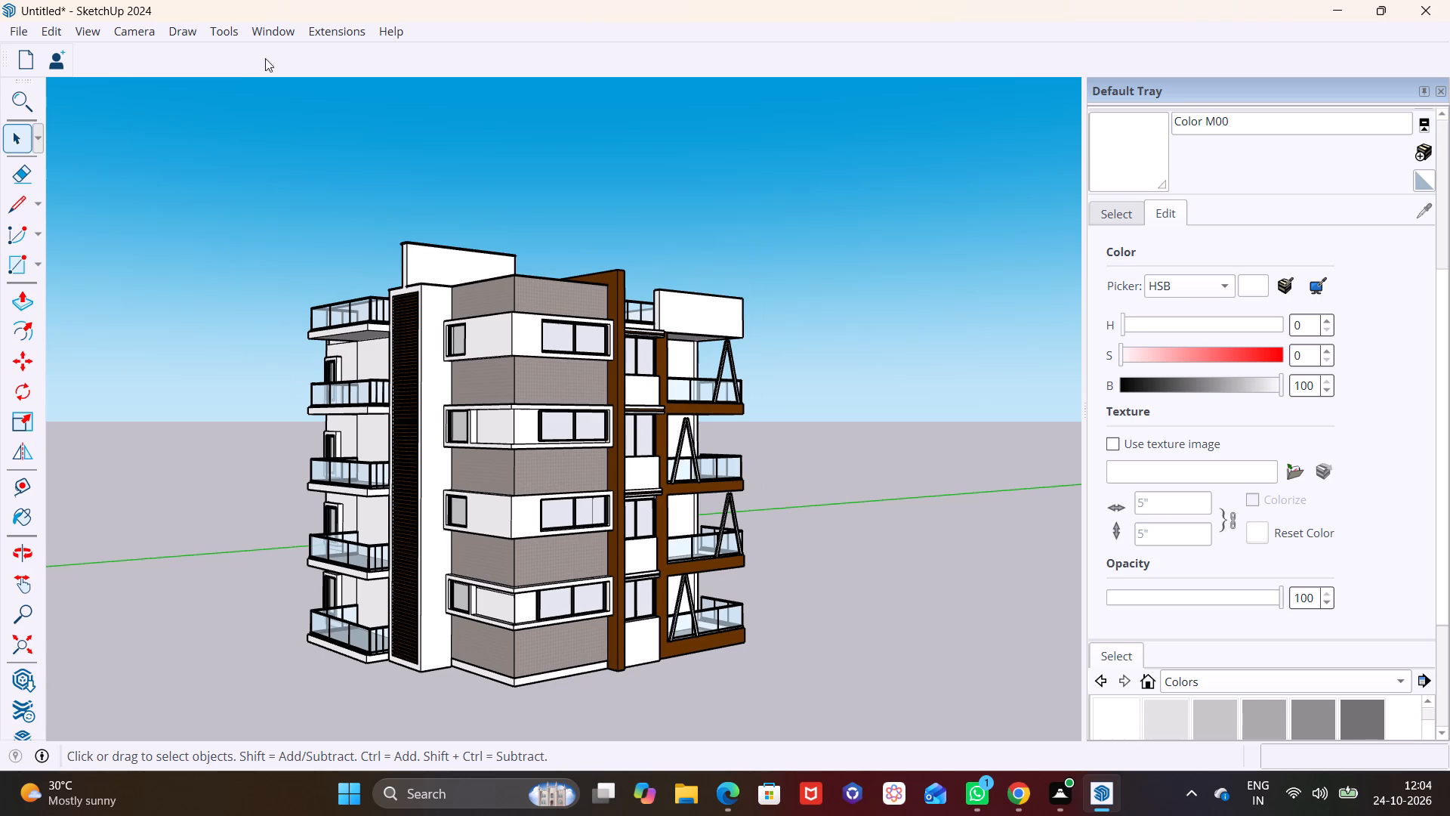
# Open 3D Warehouse and search its models for "plants".
pyautogui.click(257, 30)
pyautogui.click(304, 181)
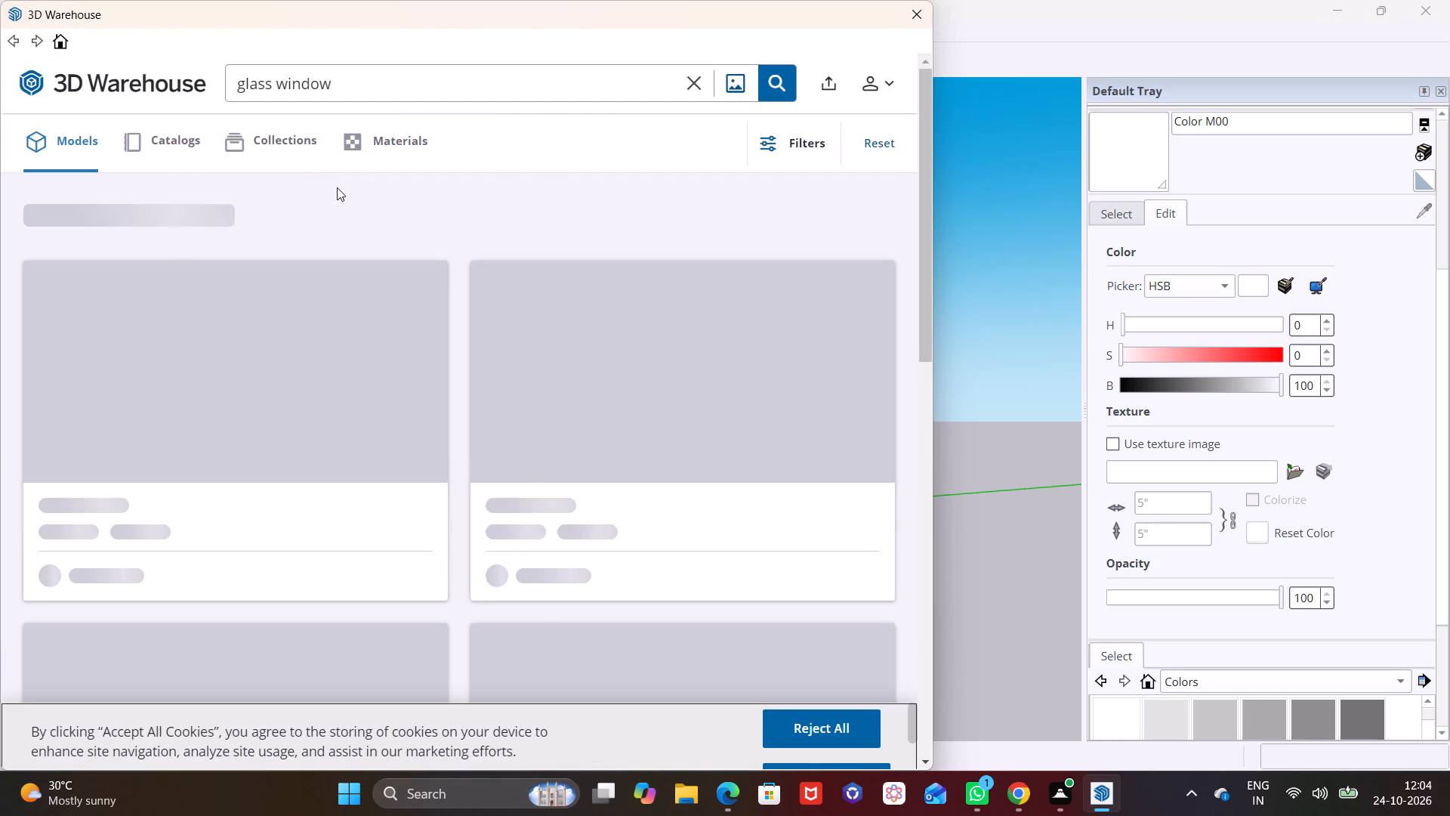
pyautogui.click(388, 94)
pyautogui.press('BackSpace')
pyautogui.press('BackSpace')
pyautogui.press('BackSpace')
pyautogui.press('BackSpace')
pyautogui.press('BackSpace')
pyautogui.press('BackSpace')
pyautogui.press('BackSpace')
pyautogui.press('BackSpace')
pyautogui.press('BackSpace')
pyautogui.press('BackSpace')
pyautogui.press('BackSpace')
pyautogui.press('BackSpace')
pyautogui.press('BackSpace')
pyautogui.press('BackSpace')
pyautogui.press('BackSpace')
pyautogui.press('BackSpace')
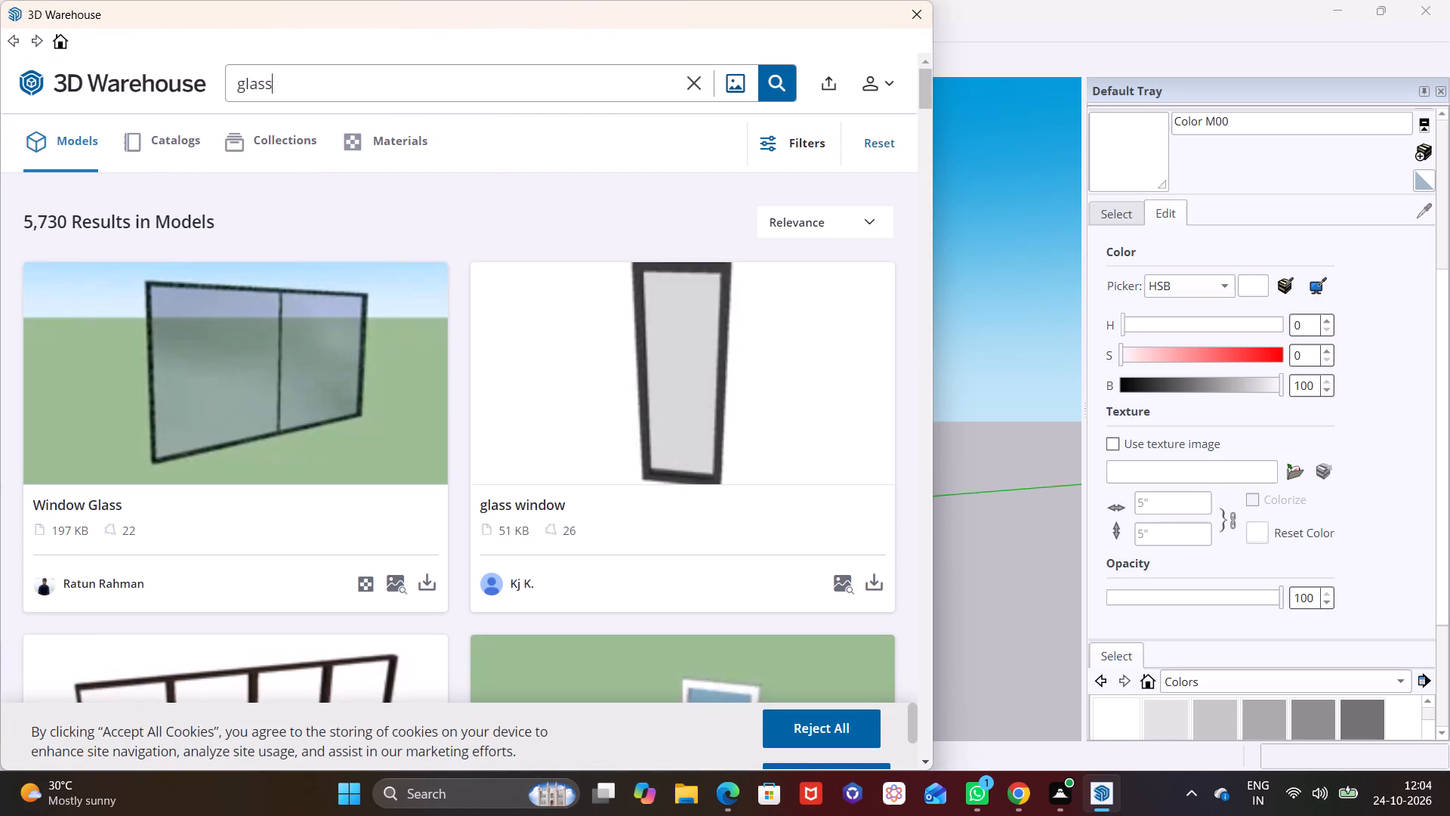
pyautogui.write('plants')
pyautogui.press('Return')
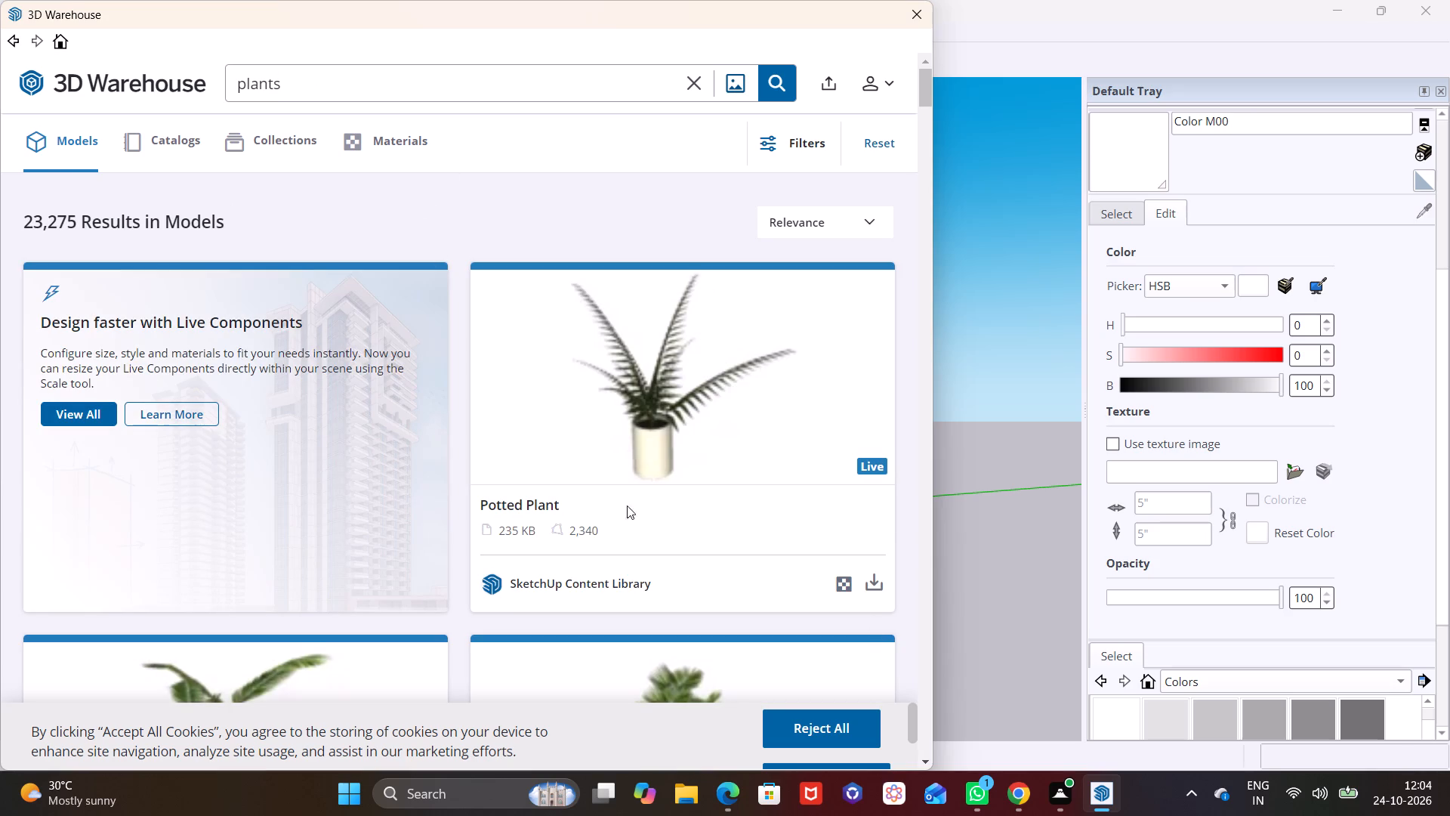
# Browse the plant models for one that suits the apartment building.
pyautogui.scroll(-2, 464, 407)
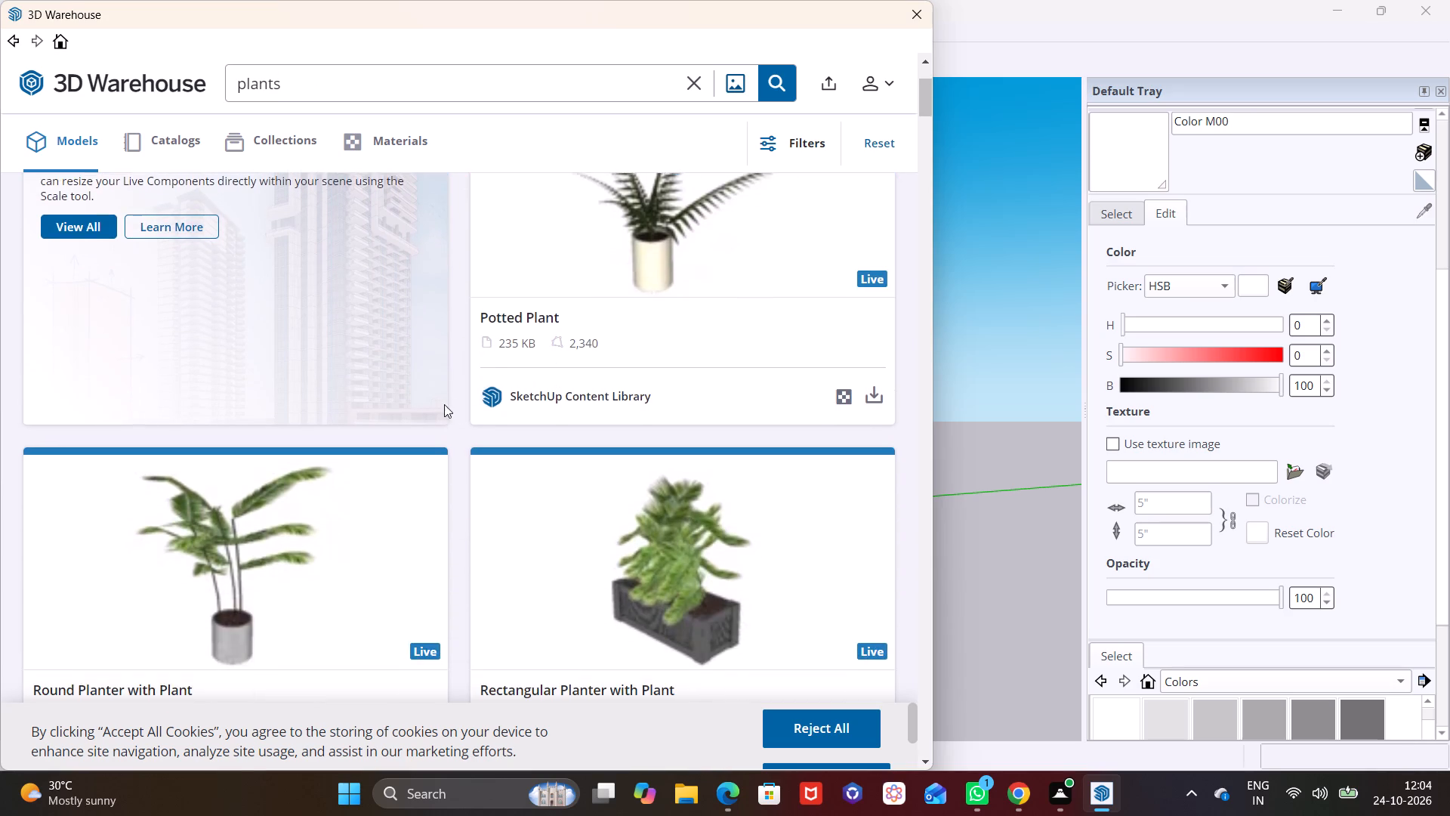
pyautogui.scroll(-2, 443, 404)
pyautogui.scroll(-2, 461, 250)
pyautogui.scroll(-3, 541, 353)
pyautogui.scroll(-1, 574, 410)
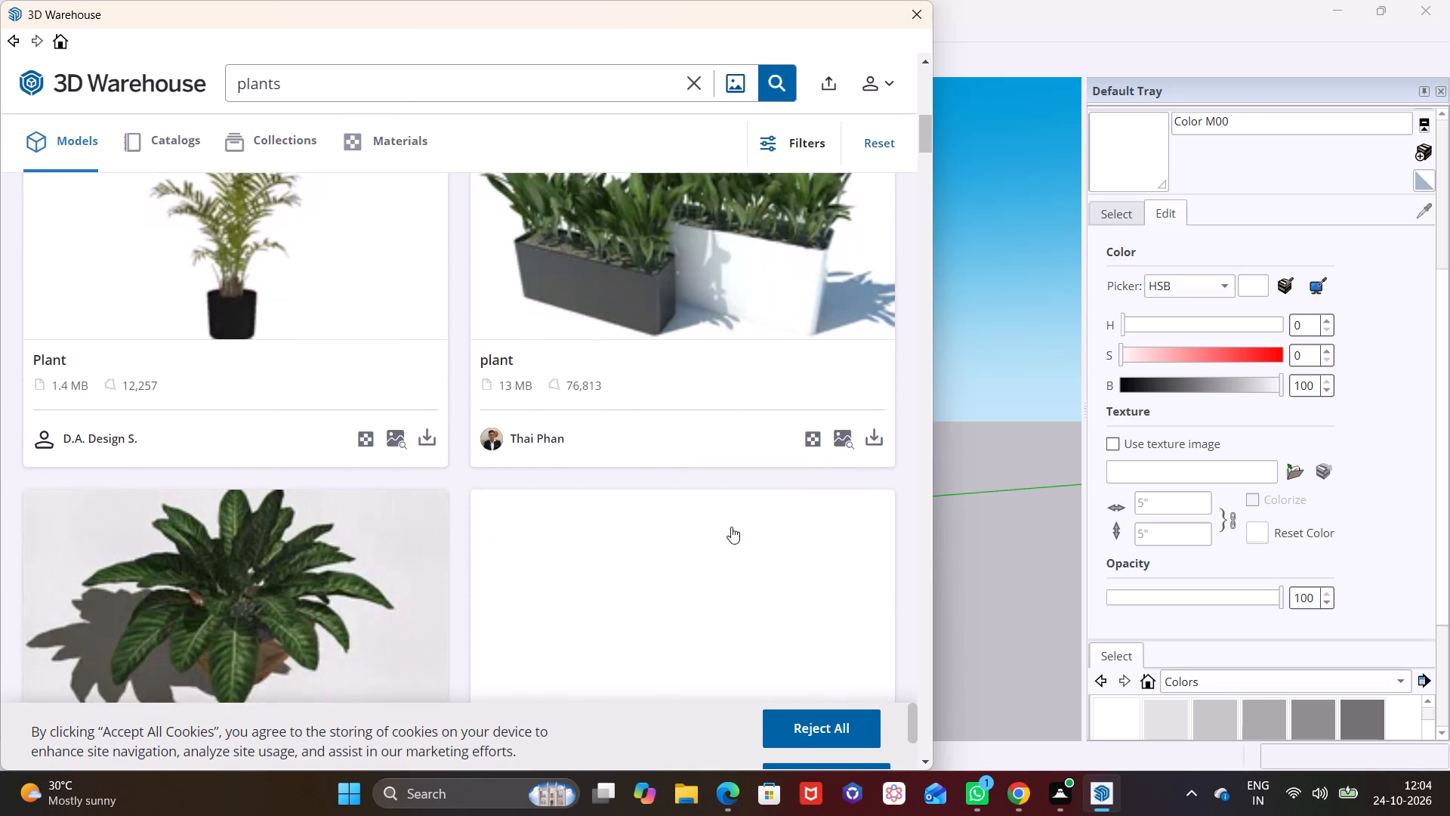
pyautogui.click(930, 764)
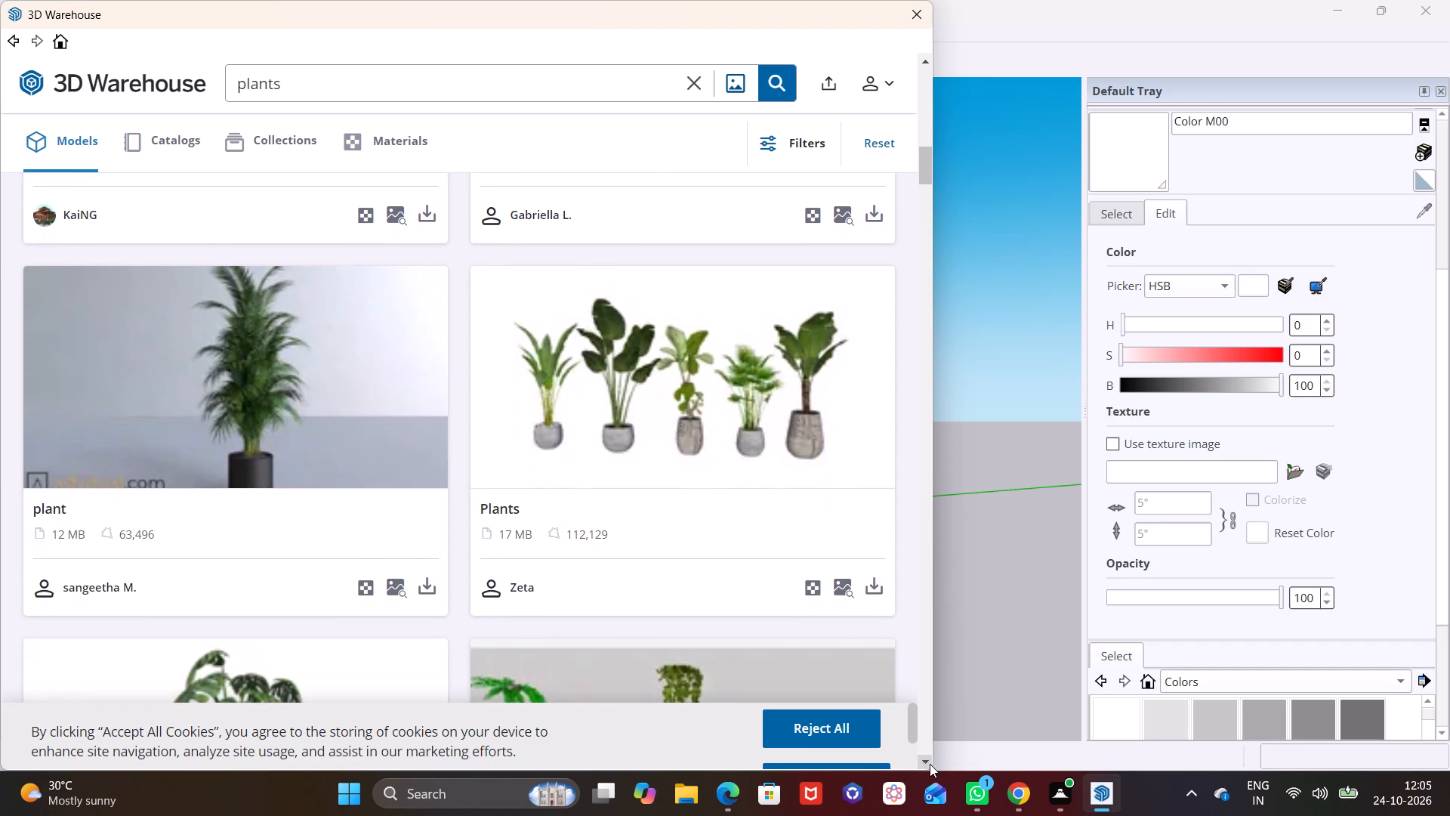
pyautogui.click(930, 764)
pyautogui.click(930, 764)
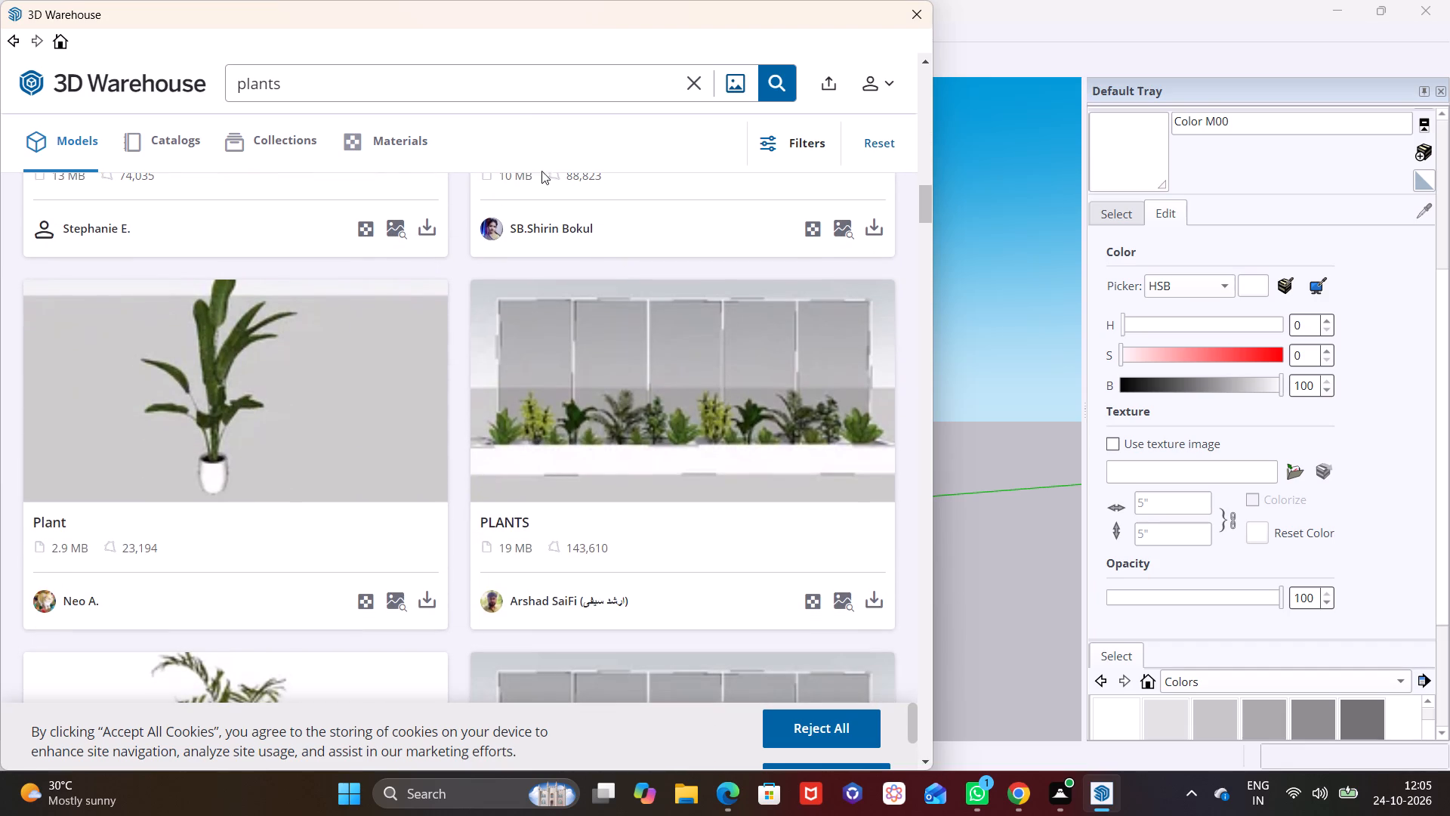
# Replace the 3D Warehouse search term with "trees" and run the search.
pyautogui.click(447, 74)
pyautogui.press('BackSpace')
pyautogui.press('BackSpace')
pyautogui.press('BackSpace')
pyautogui.press('BackSpace')
pyautogui.press('BackSpace')
pyautogui.press('BackSpace')
pyautogui.press('BackSpace')
pyautogui.press('BackSpace')
pyautogui.press('BackSpace')
pyautogui.press('BackSpace')
pyautogui.write('trees')
pyautogui.press('Return')
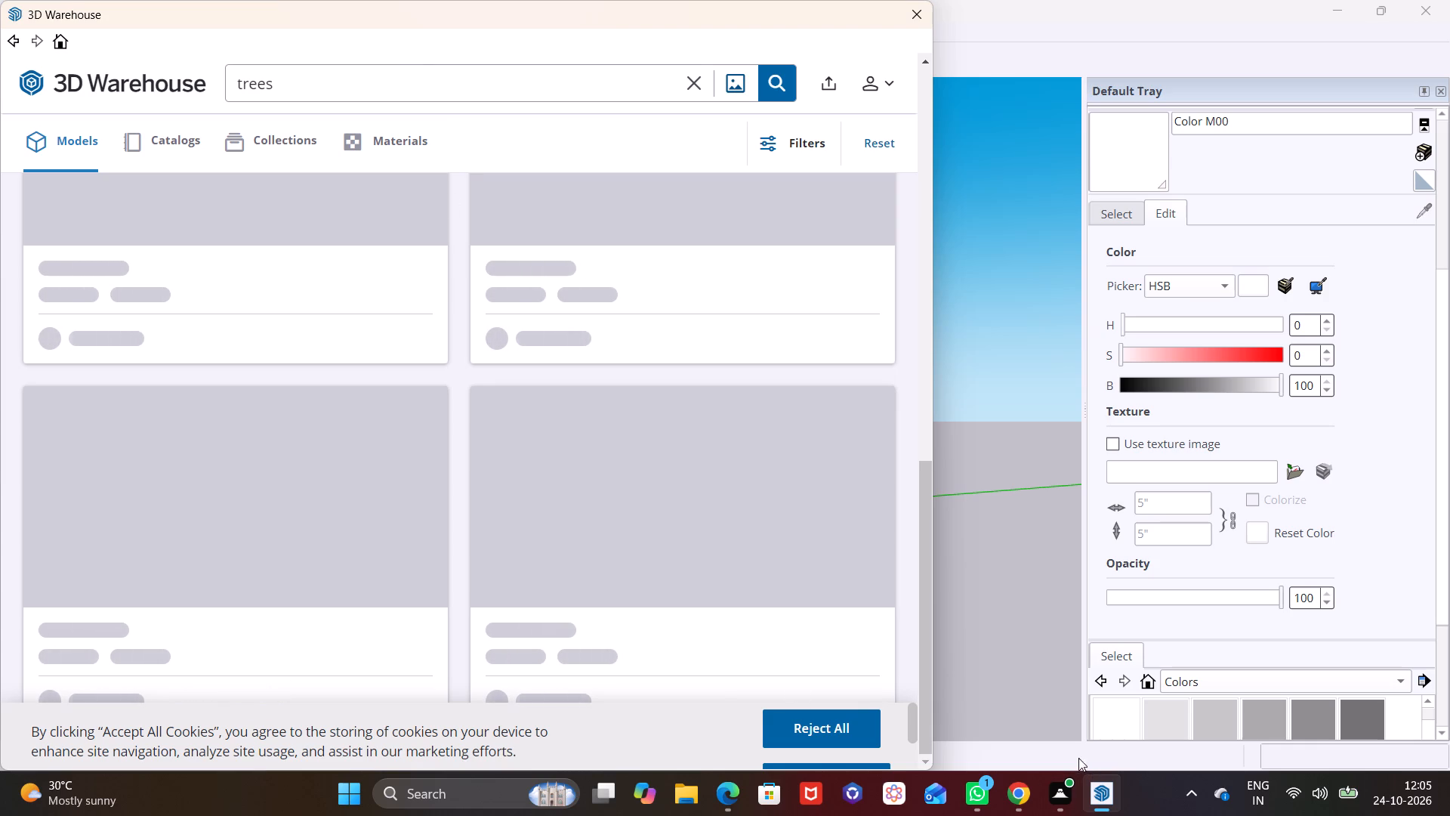
# Browse the tree models in the search results for one that suits the apartment building.
pyautogui.click(920, 760)
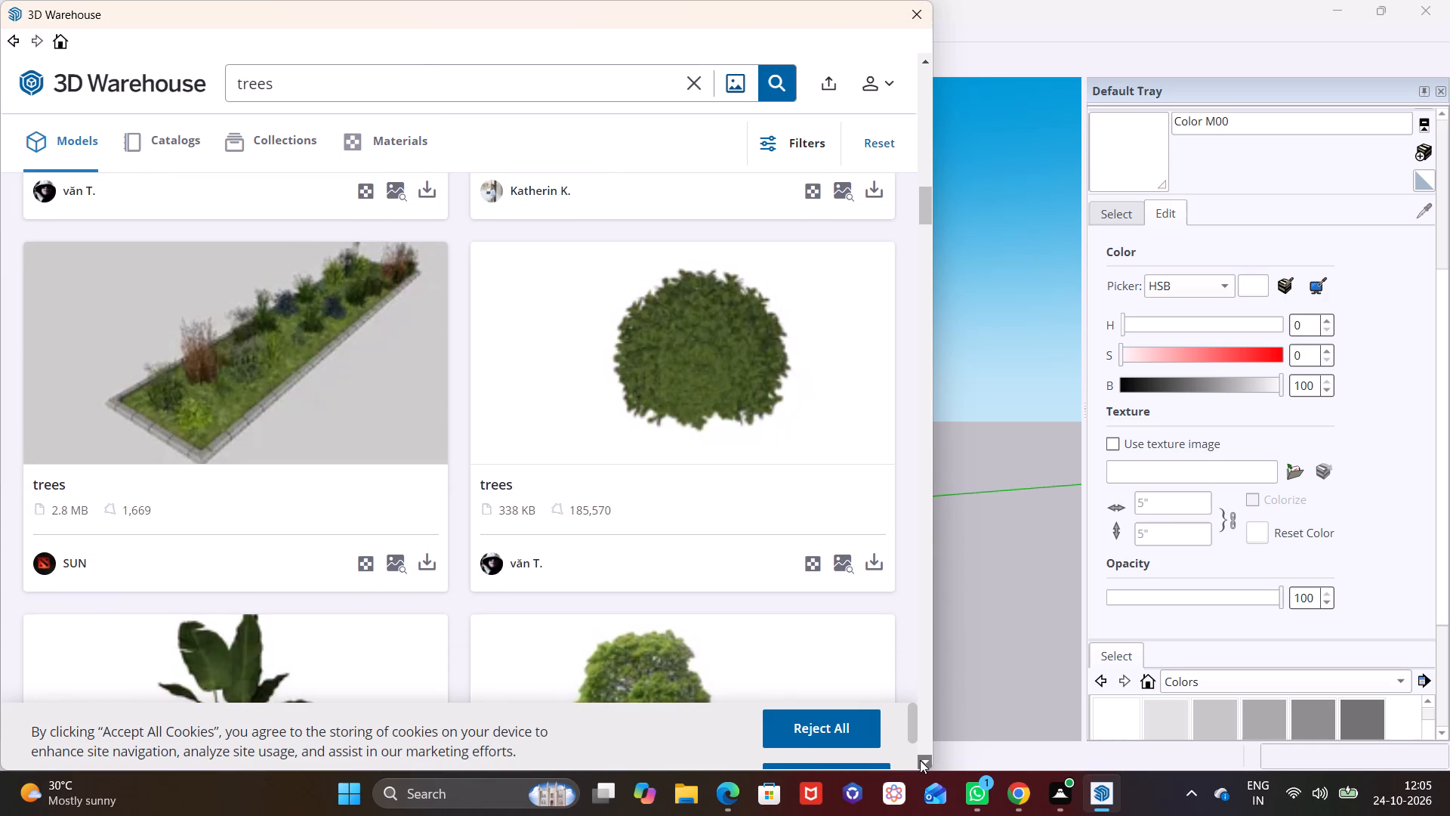
pyautogui.click(920, 760)
pyautogui.click(920, 760)
pyautogui.click(920, 760)
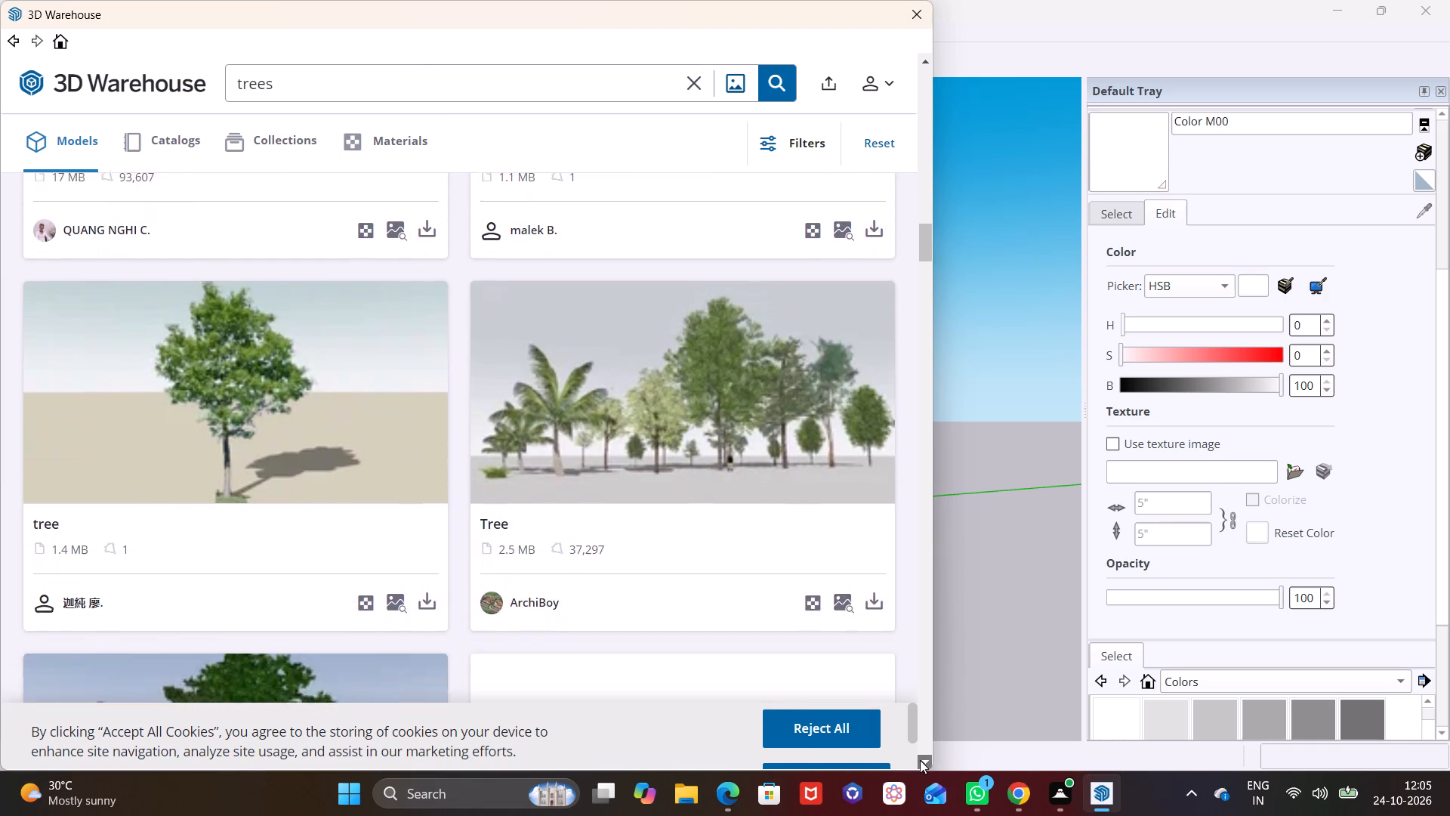
pyautogui.click(920, 760)
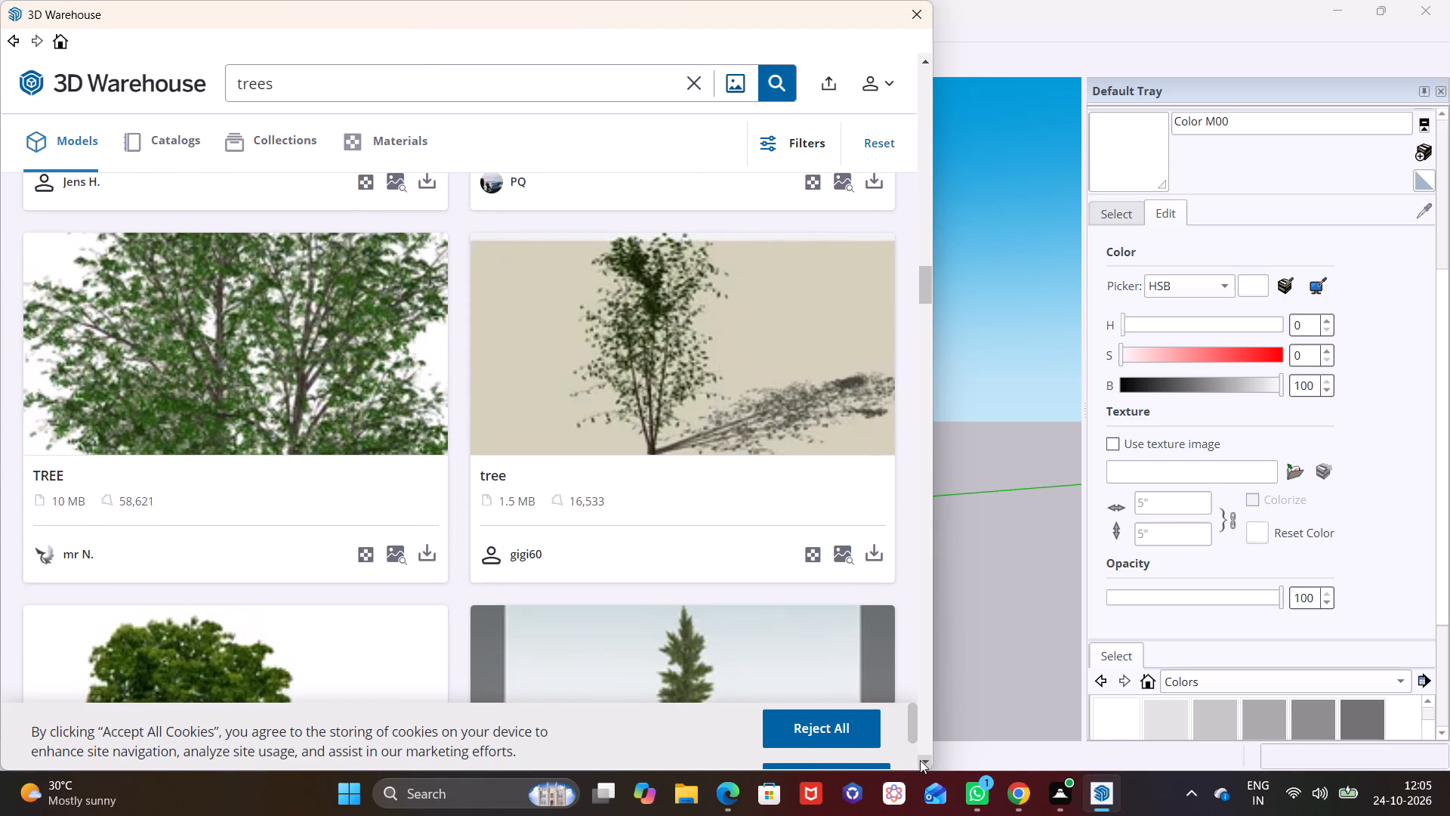
pyautogui.click(920, 760)
pyautogui.click(920, 760)
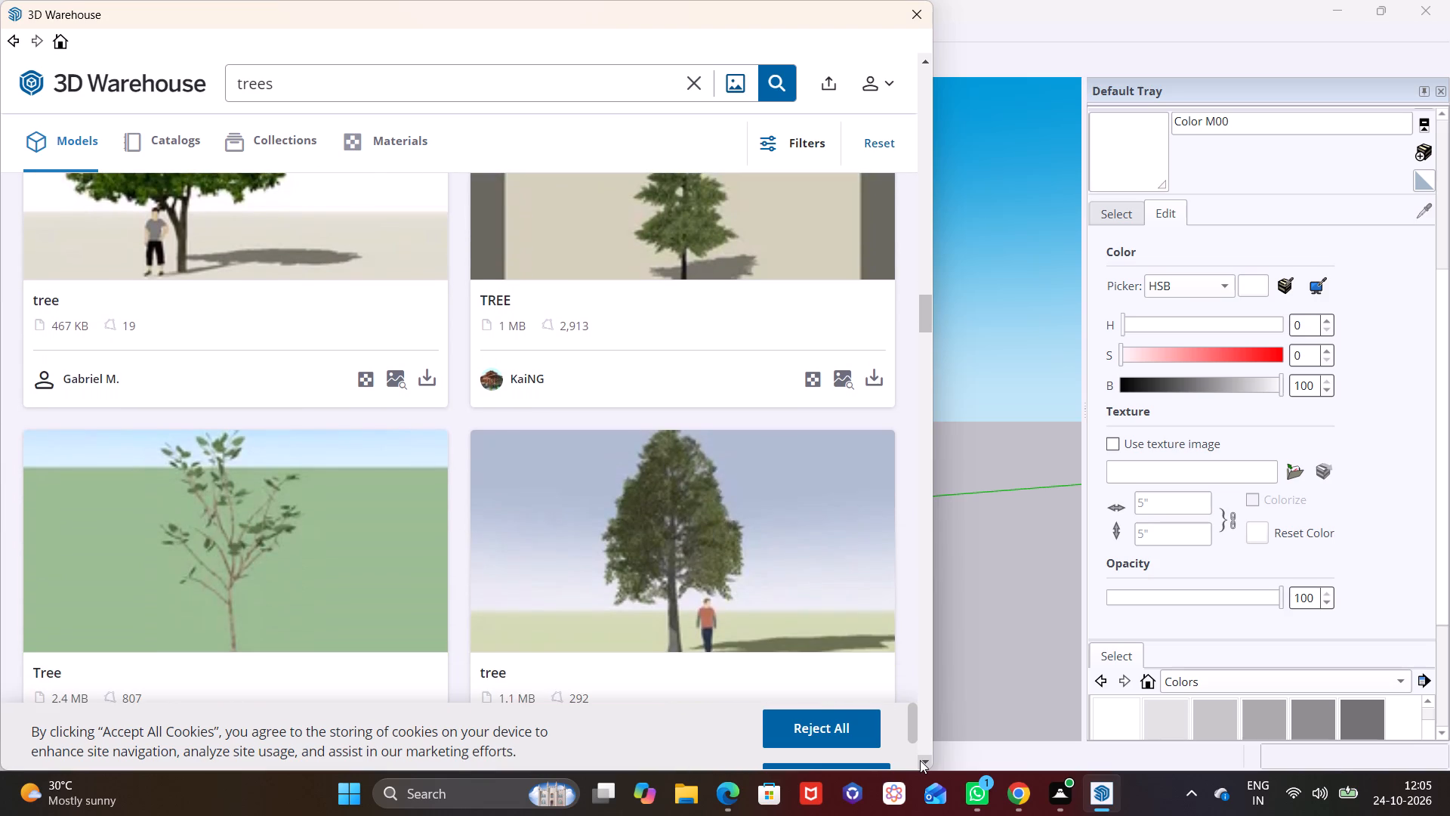
pyautogui.click(920, 760)
pyautogui.click(920, 760)
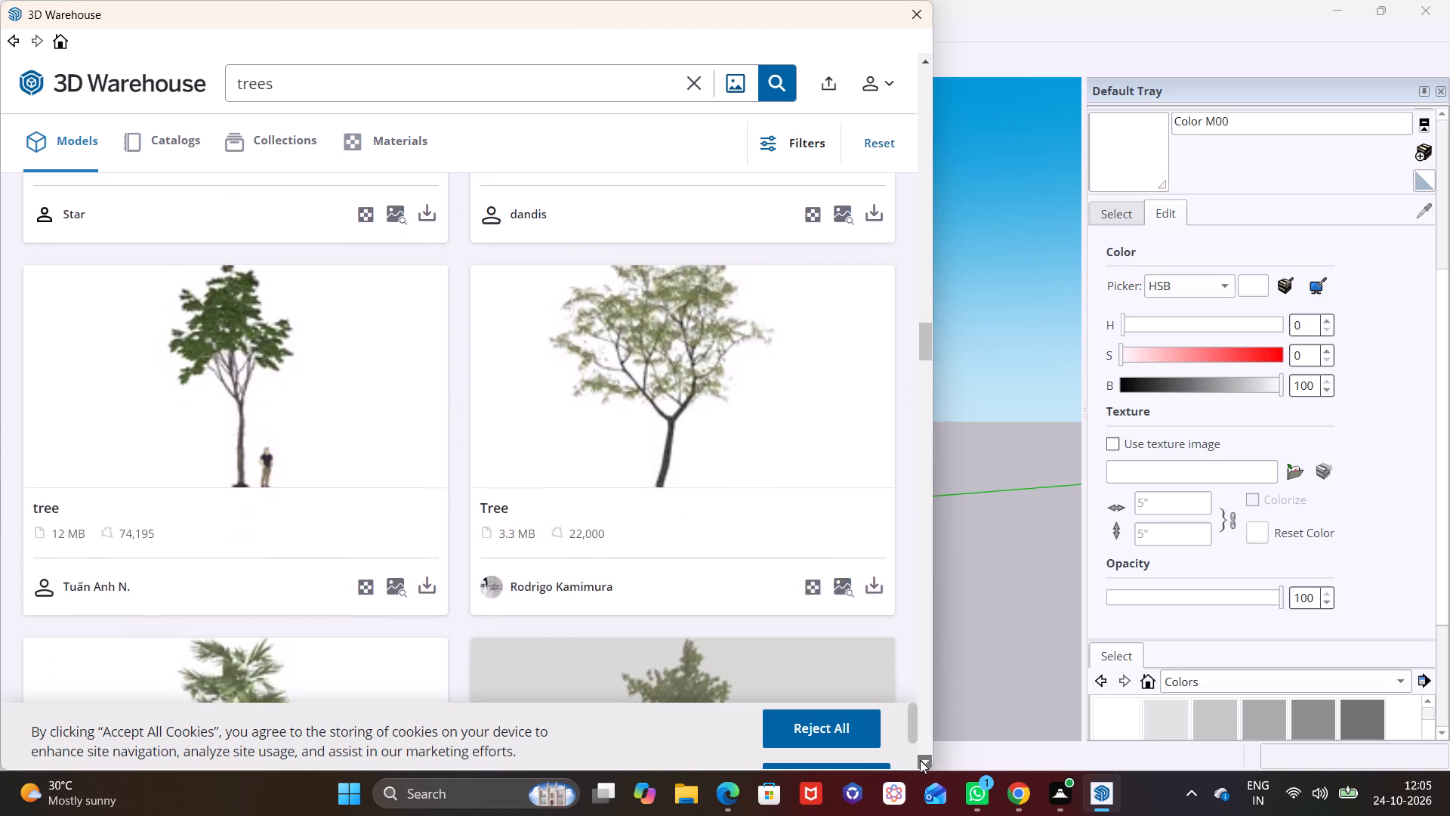
pyautogui.click(920, 760)
pyautogui.click(920, 760)
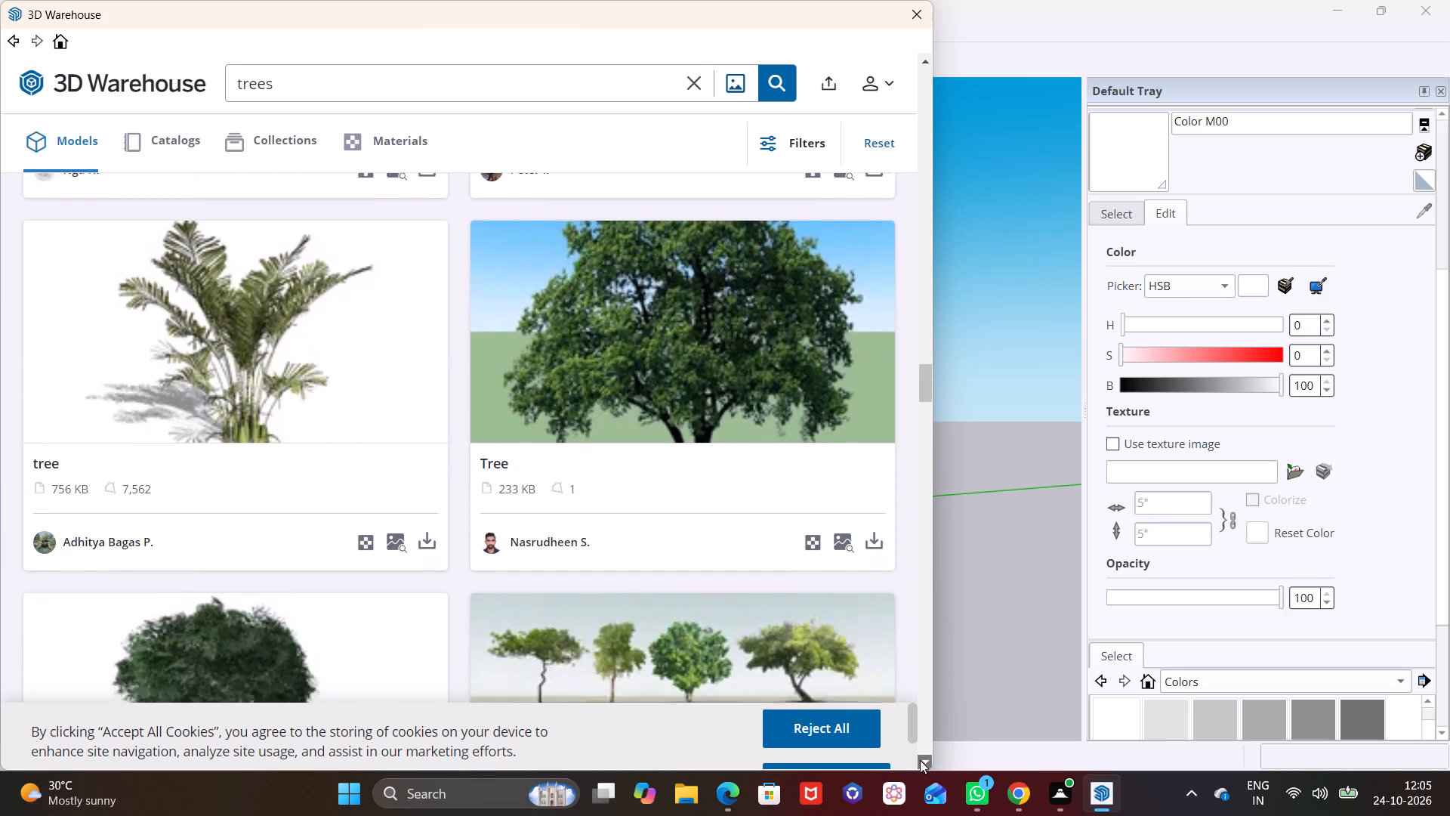
pyautogui.click(920, 760)
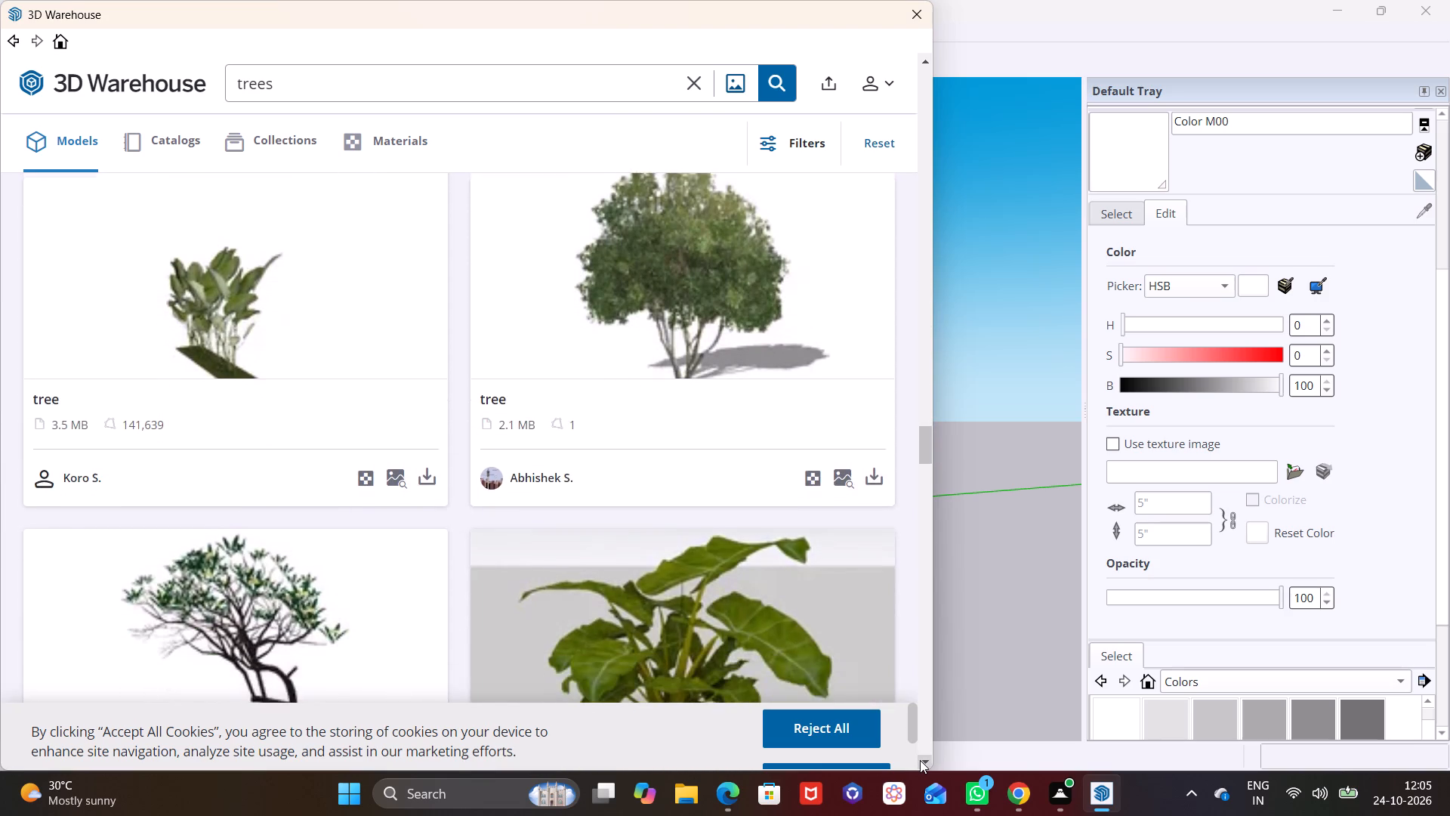
pyautogui.click(920, 760)
pyautogui.click(920, 760)
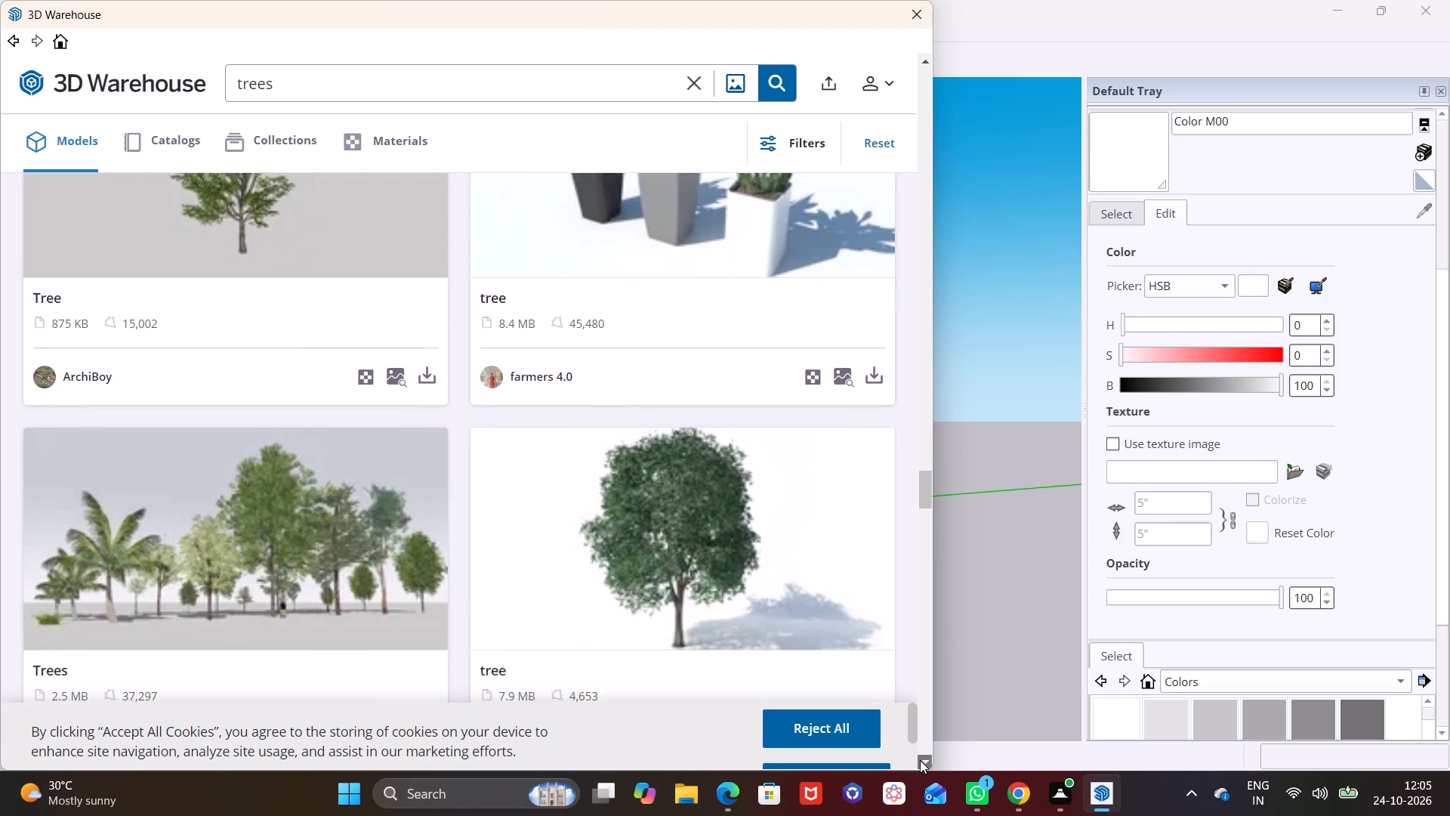
pyautogui.click(920, 760)
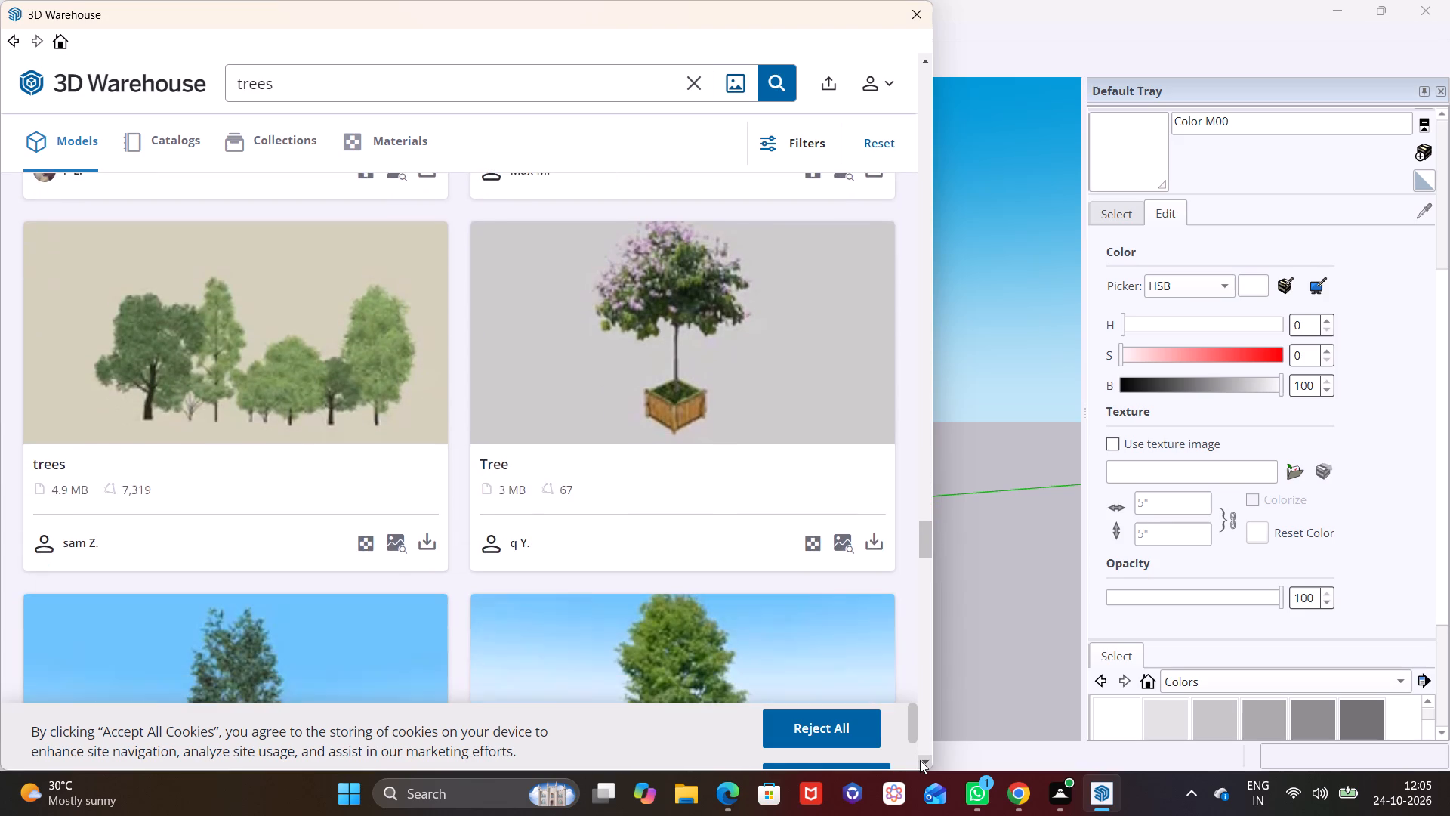
pyautogui.click(920, 760)
pyautogui.click(920, 760)
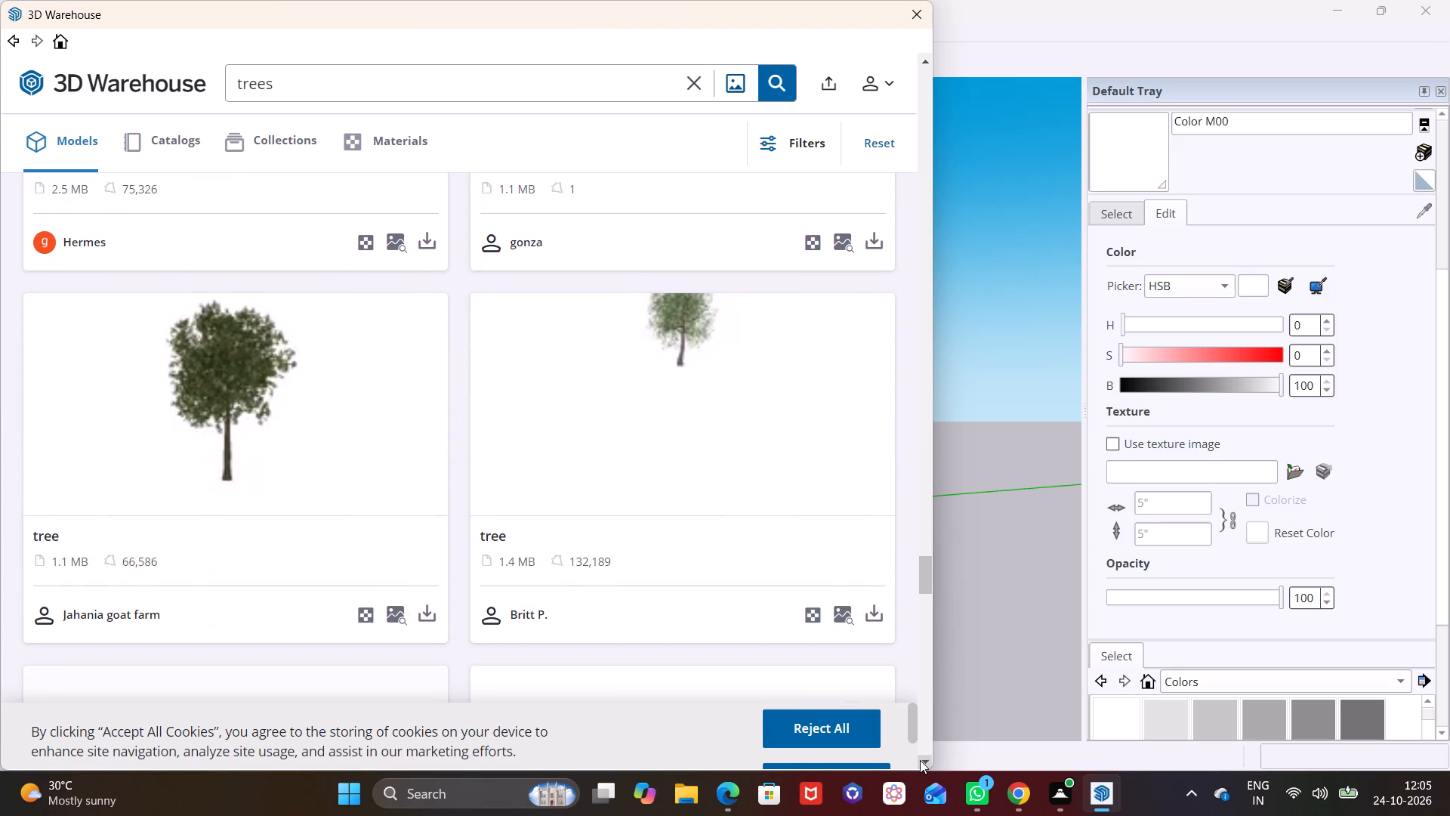
pyautogui.click(920, 760)
pyautogui.click(920, 760)
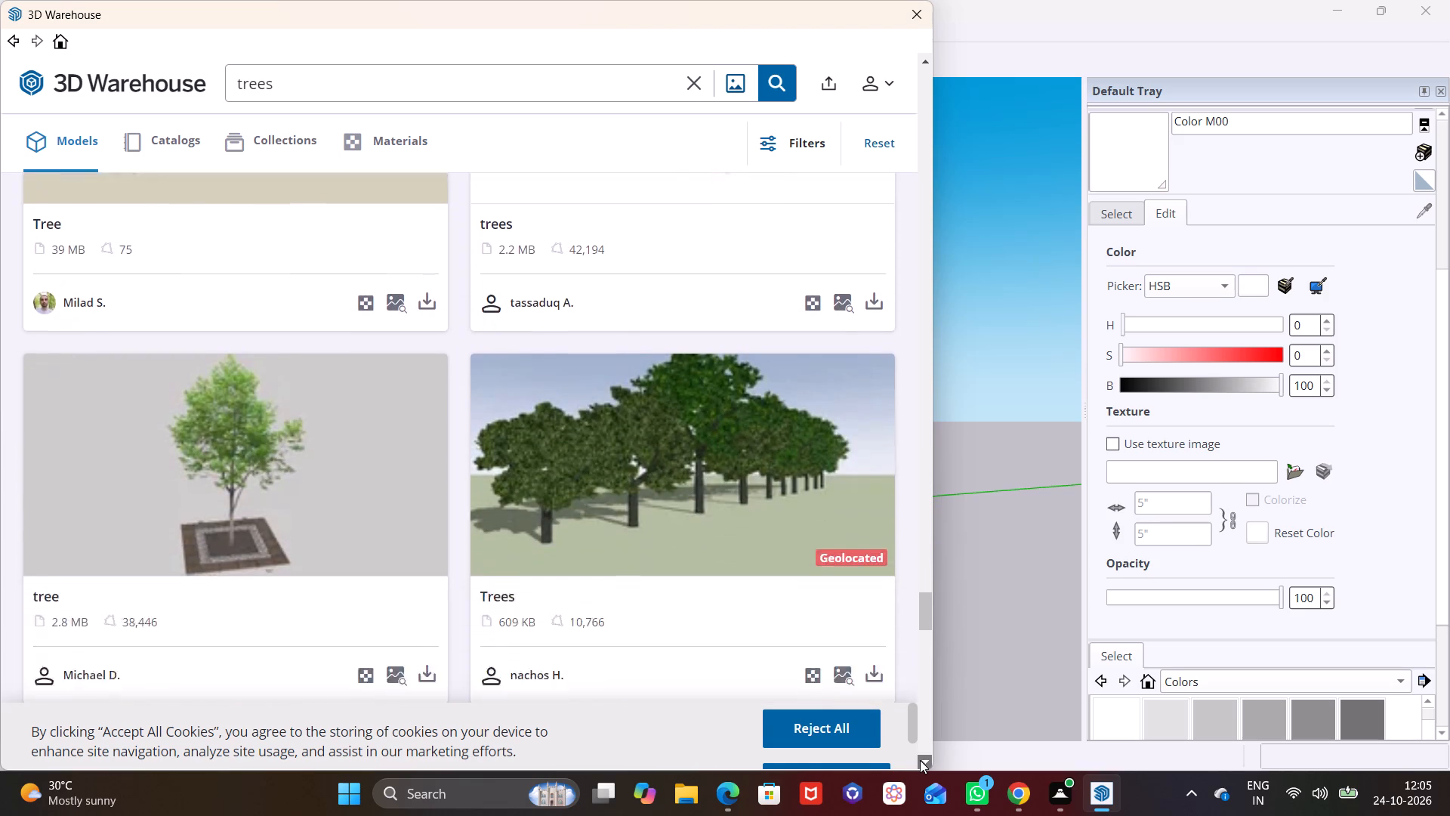
pyautogui.click(920, 760)
pyautogui.click(920, 760)
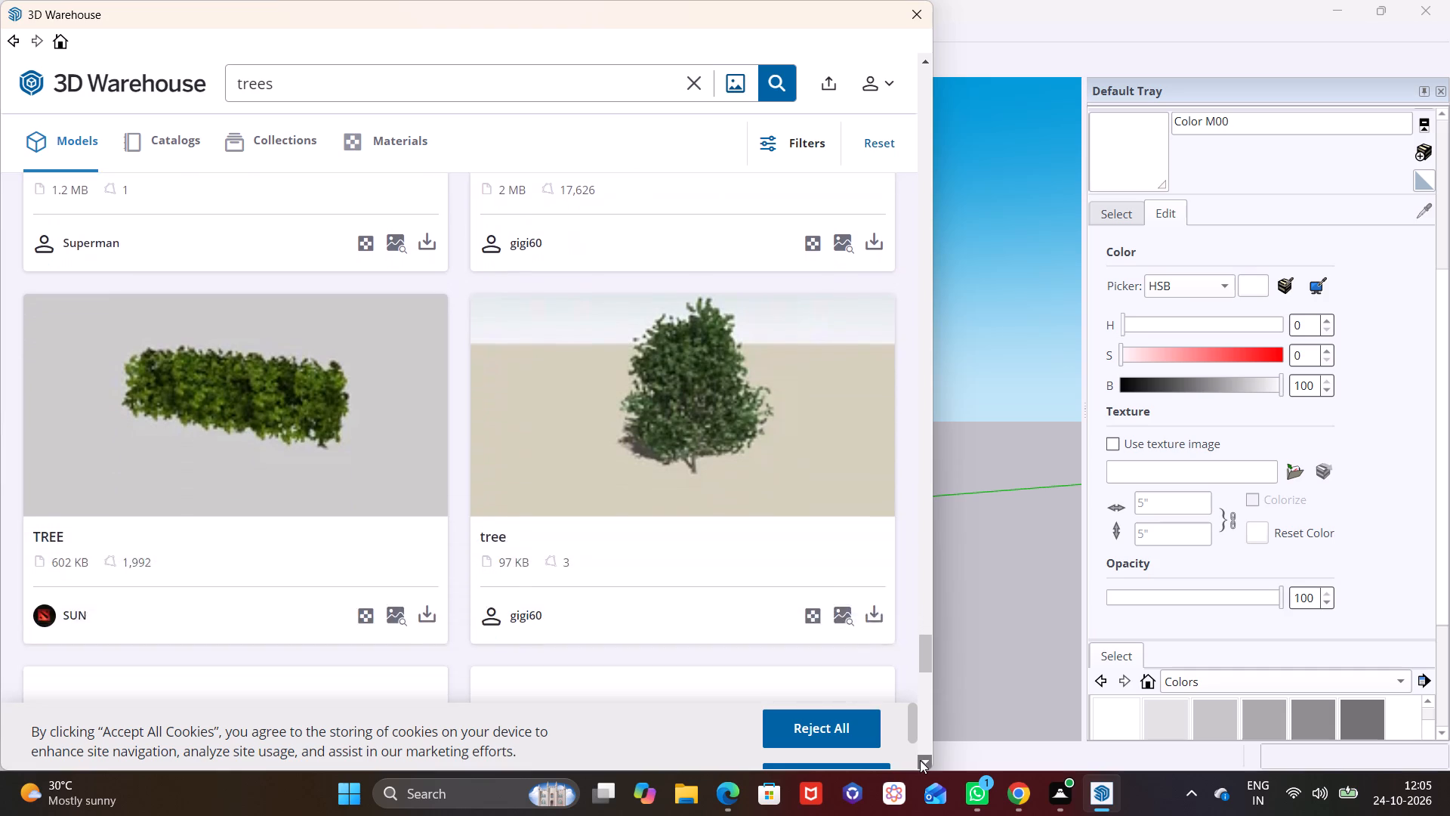
pyautogui.click(920, 760)
pyautogui.click(920, 760)
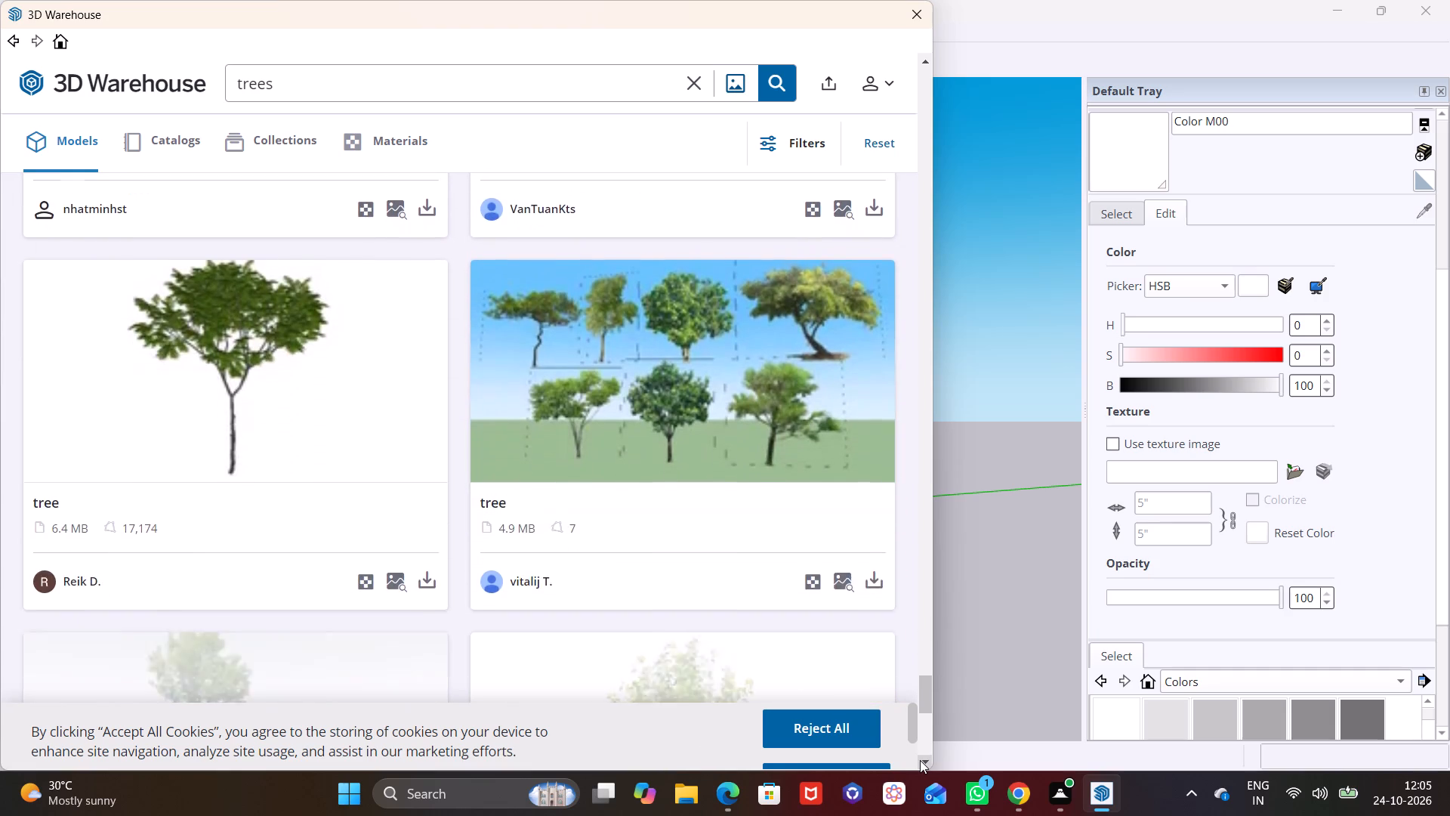
pyautogui.click(920, 760)
pyautogui.click(920, 760)
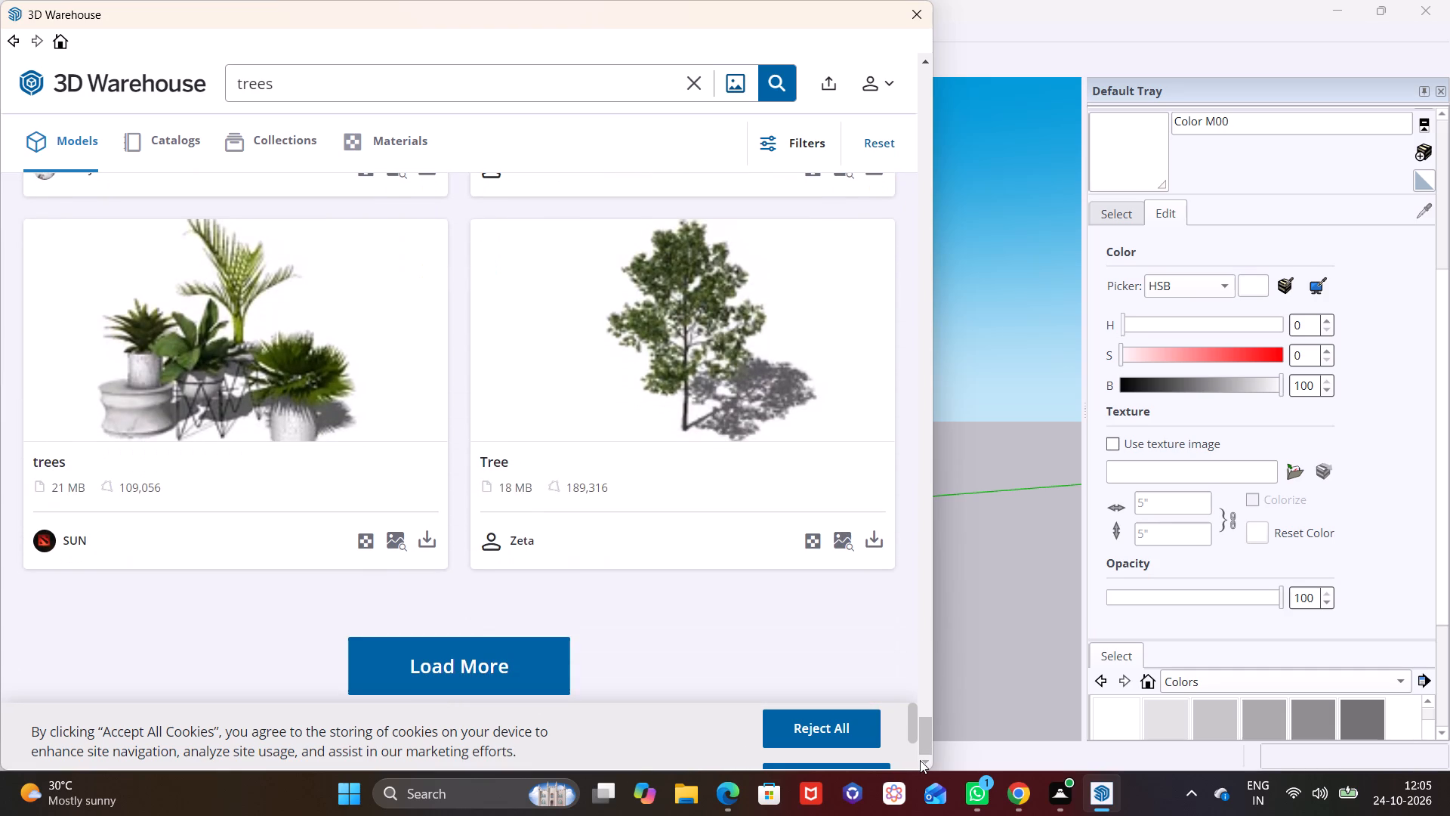
# Load more tree results and look through the additional models for suitable greenery.
pyautogui.click(549, 678)
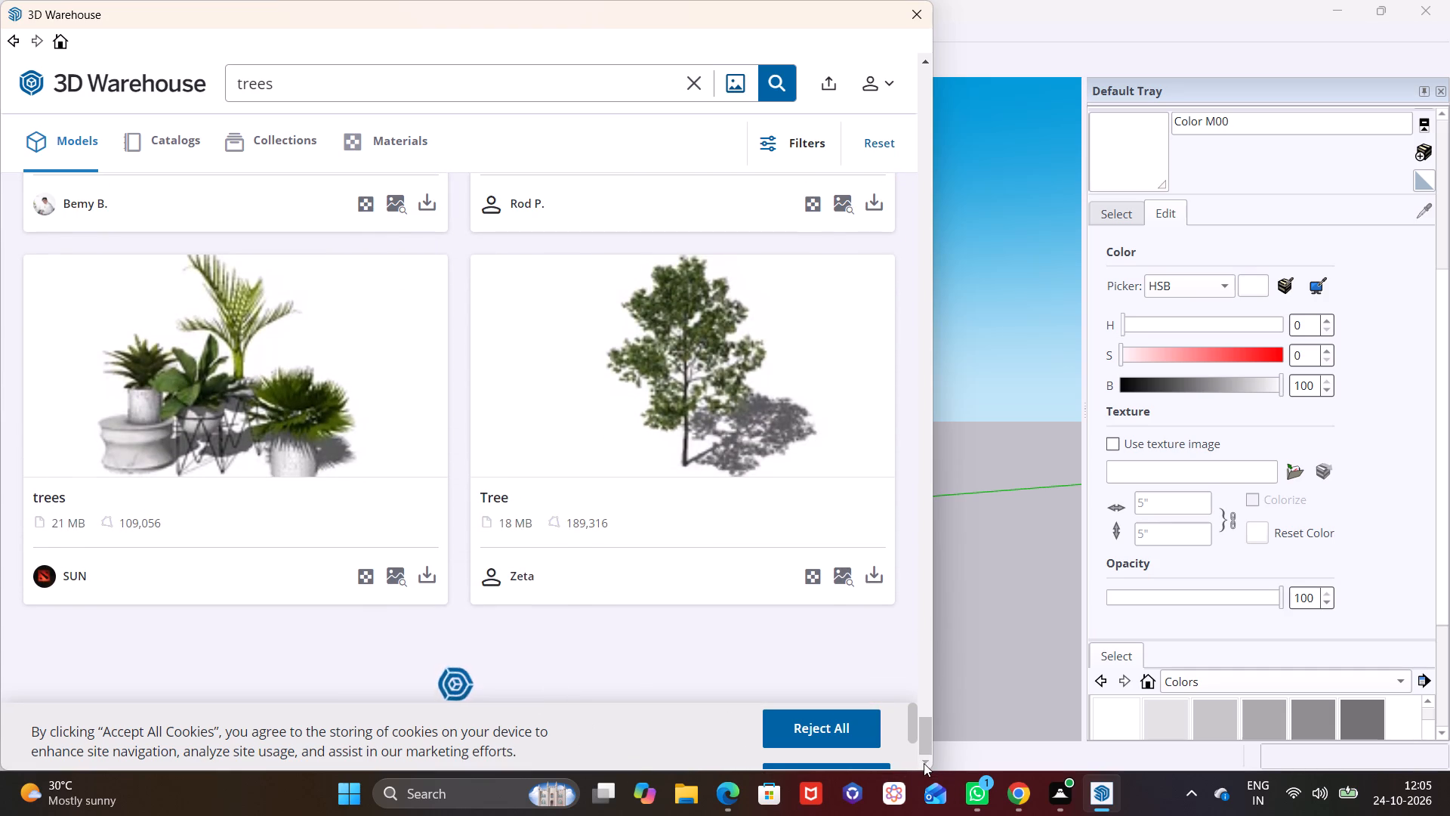
pyautogui.click(924, 763)
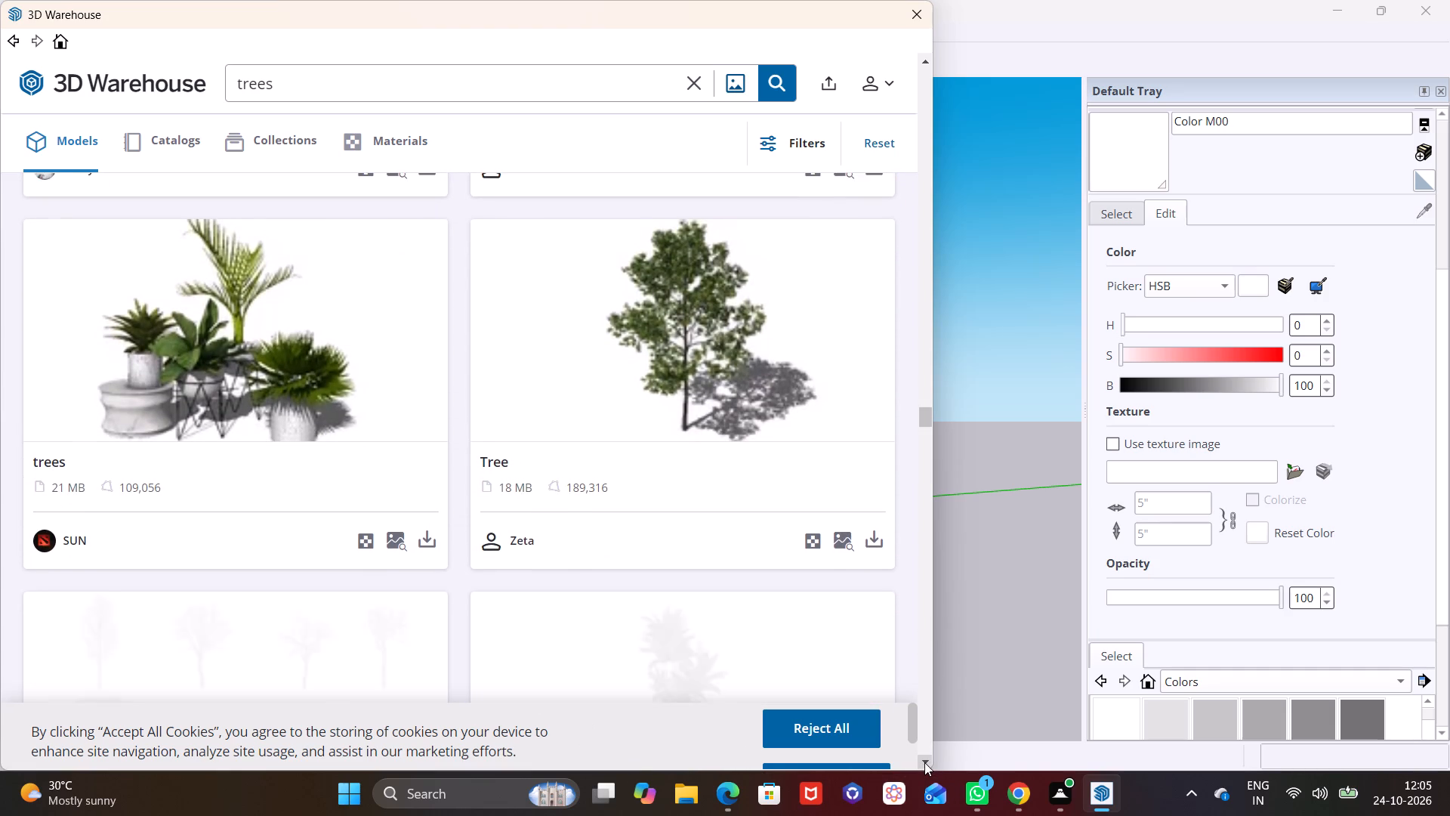
pyautogui.click(924, 762)
pyautogui.click(924, 762)
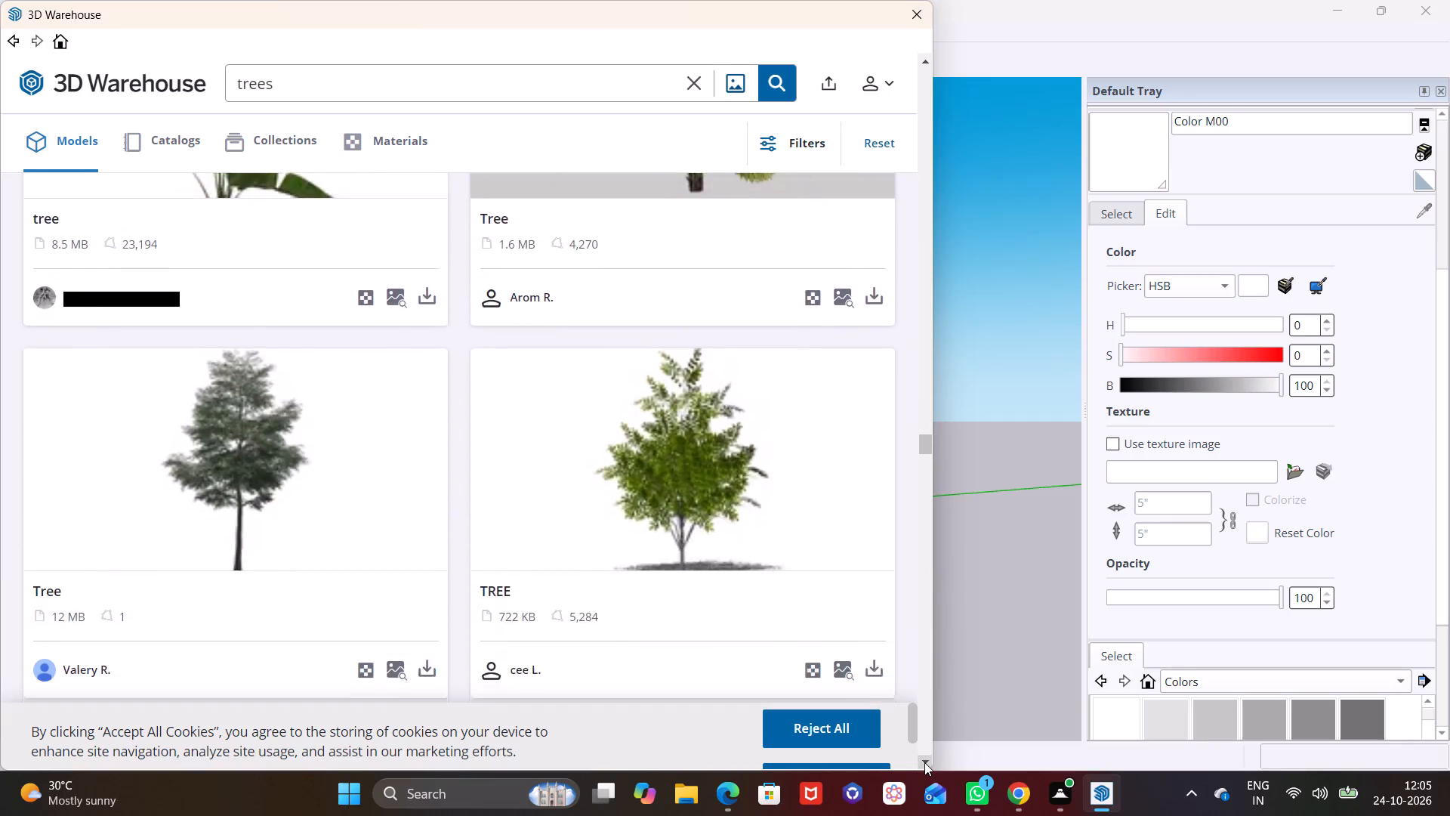
pyautogui.click(924, 762)
pyautogui.click(924, 762)
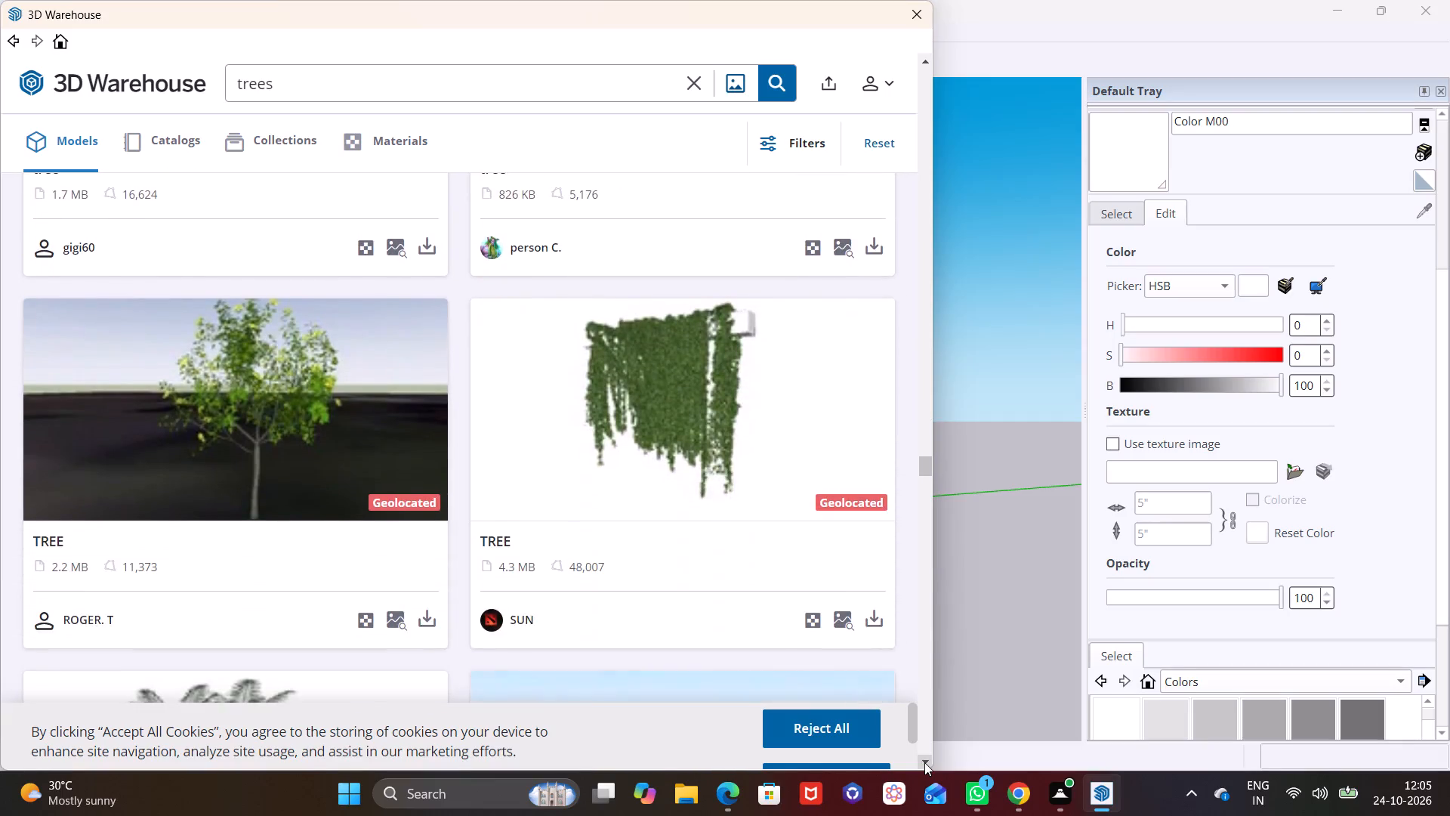
pyautogui.click(924, 762)
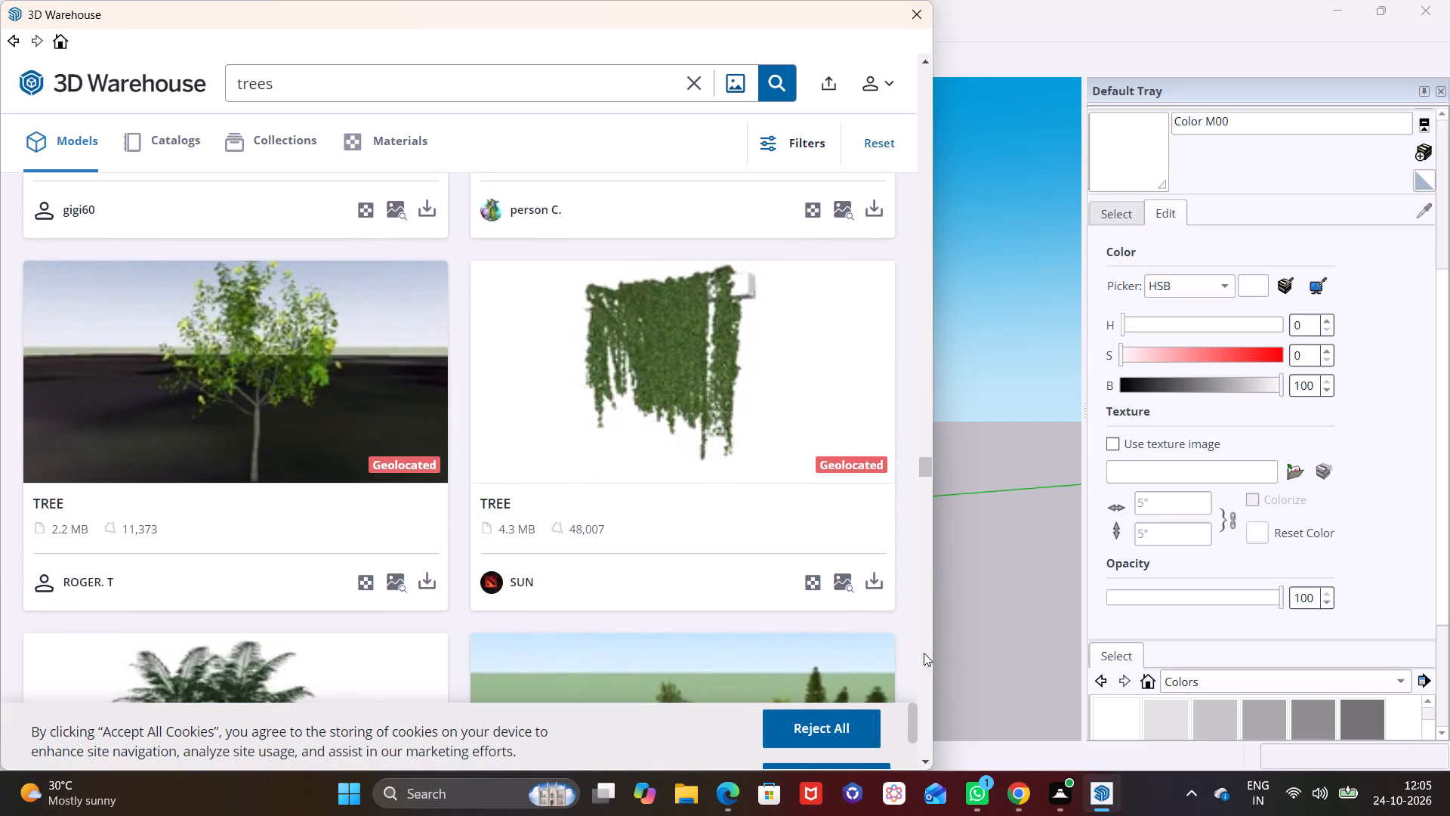
# Download the 4.3 MB hanging-vine model named TREE directly into the apartment building model.
pyautogui.click(875, 576)
pyautogui.click(406, 414)
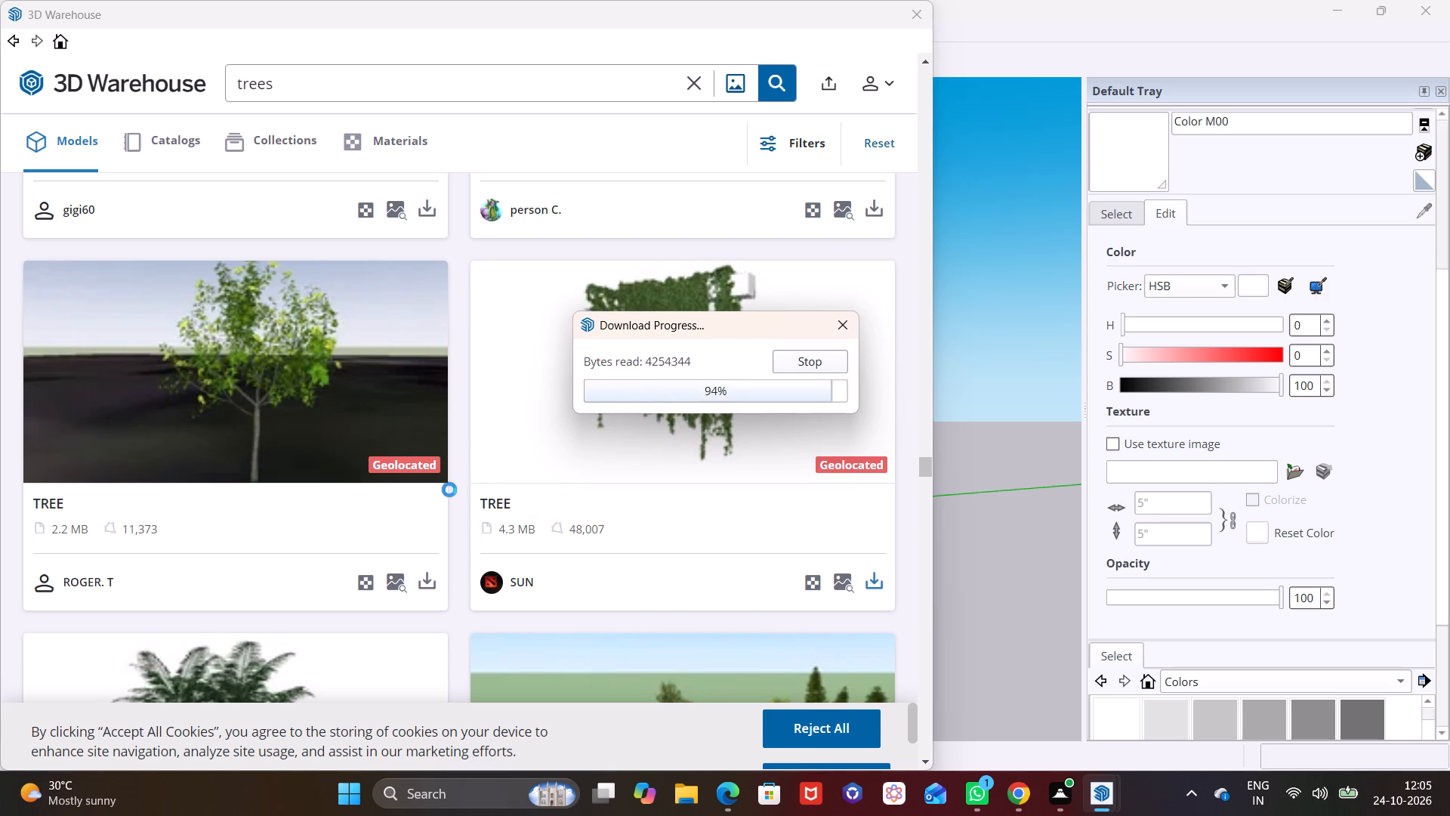
# Move the imported hanging vine from near the origin about 324' to the open ground in front of the apartment building.
pyautogui.scroll(-2, 822, 558)
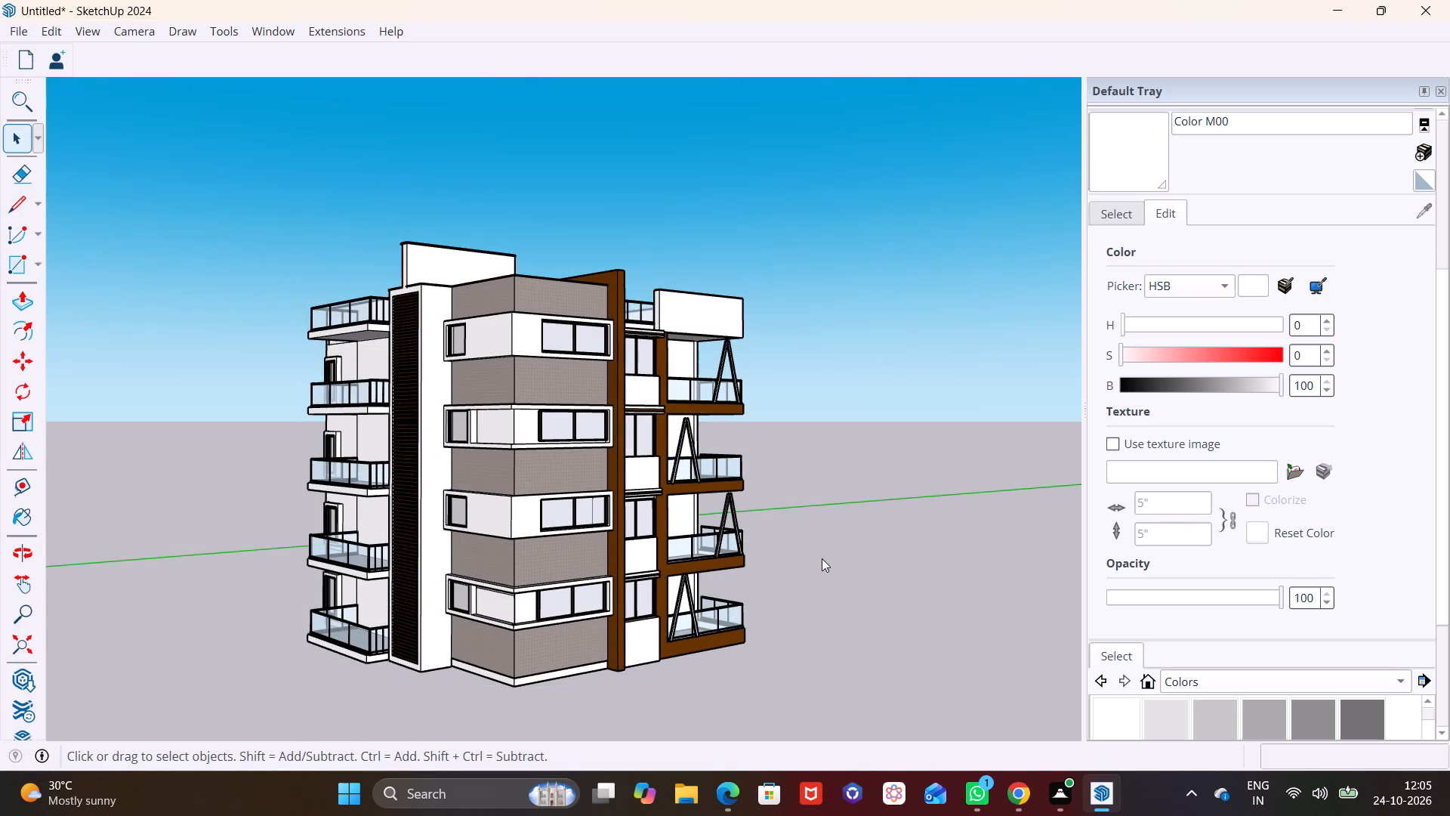
pyautogui.scroll(-6, 822, 558)
pyautogui.click(902, 435)
pyautogui.scroll(-1, 847, 567)
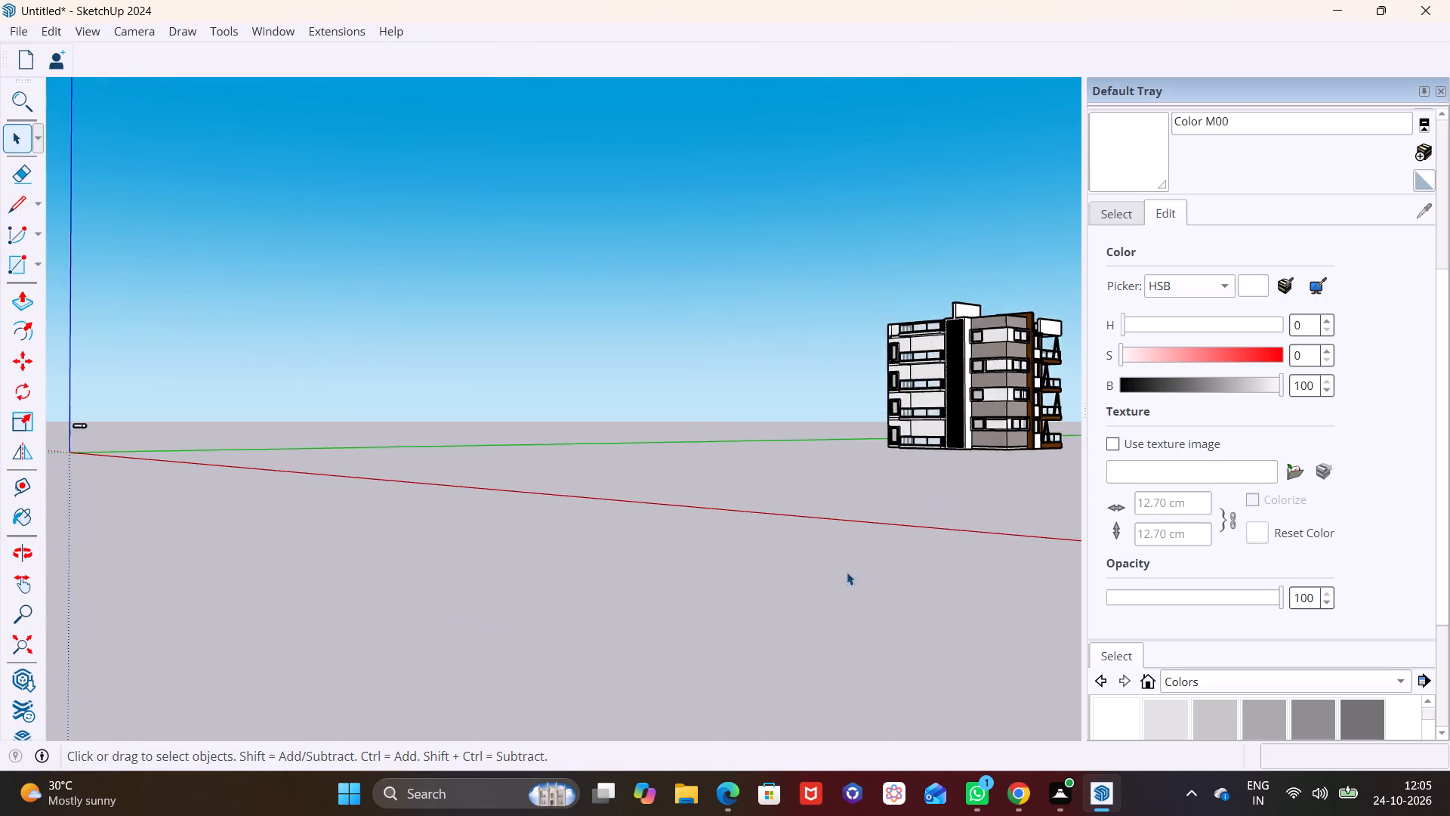
pyautogui.scroll(-3, 817, 566)
pyautogui.scroll(5, 295, 466)
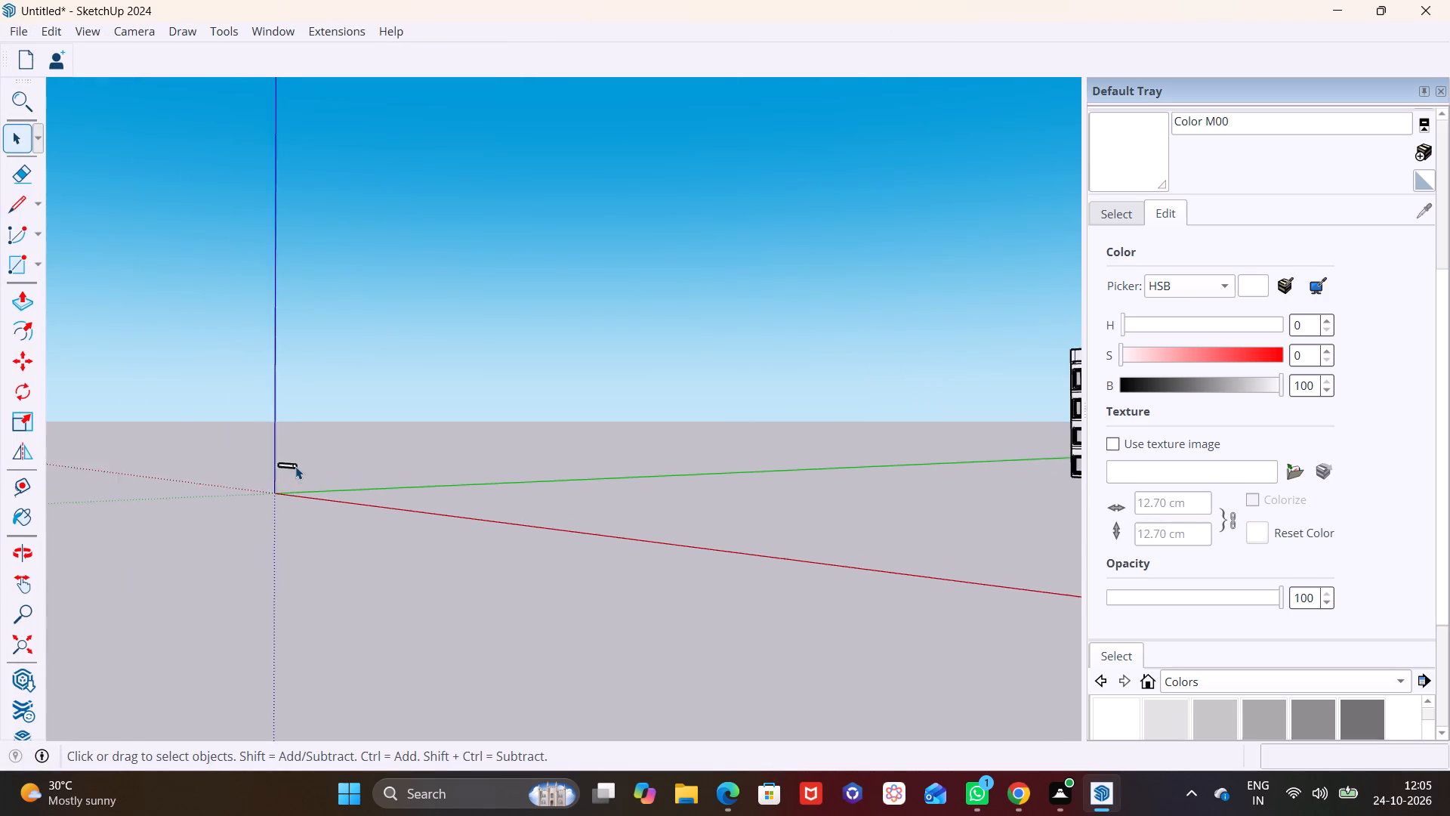
pyautogui.scroll(14, 295, 466)
pyautogui.click(293, 462)
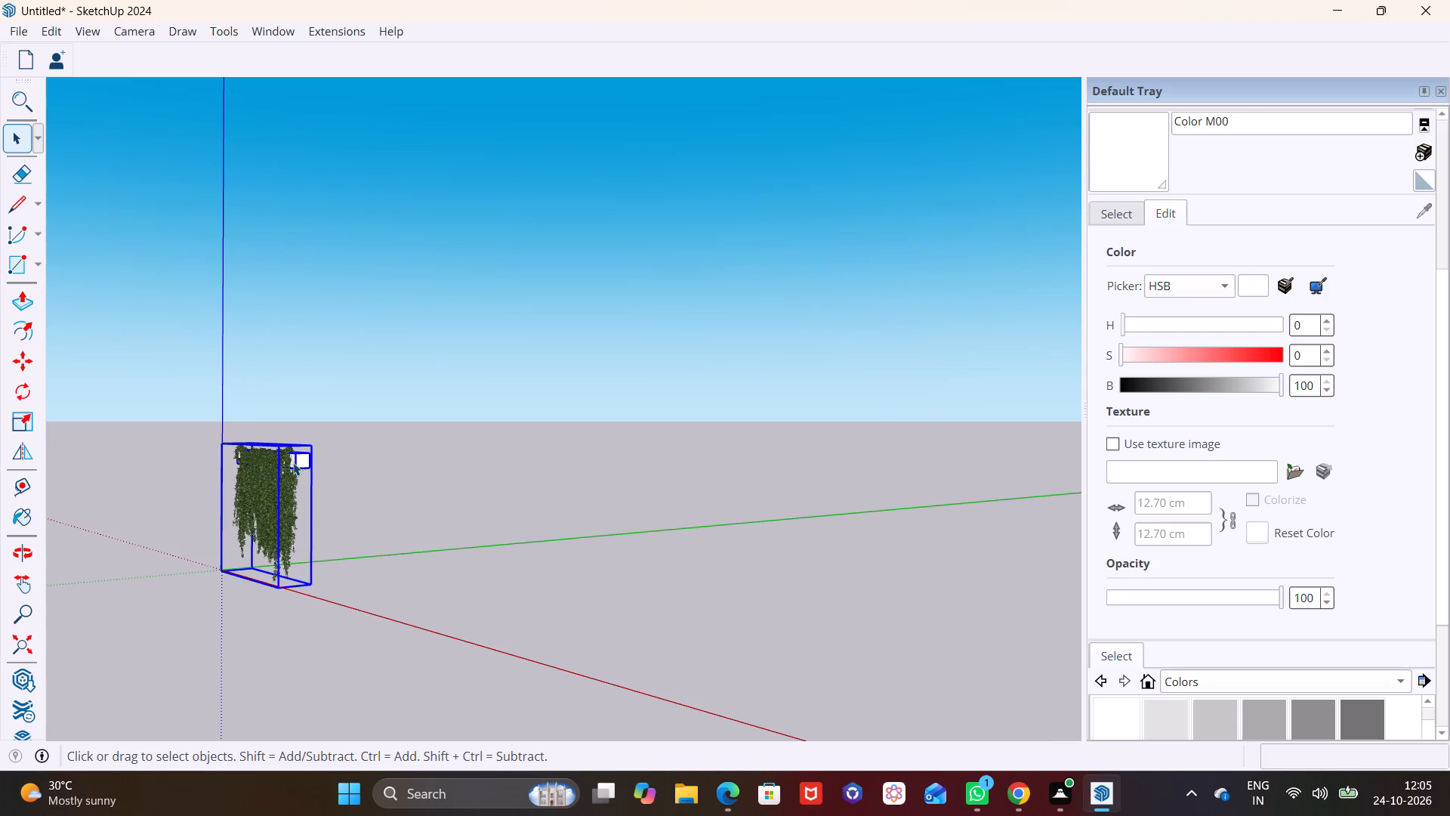
pyautogui.press('m')
pyautogui.click(302, 464)
pyautogui.scroll(-6, 659, 481)
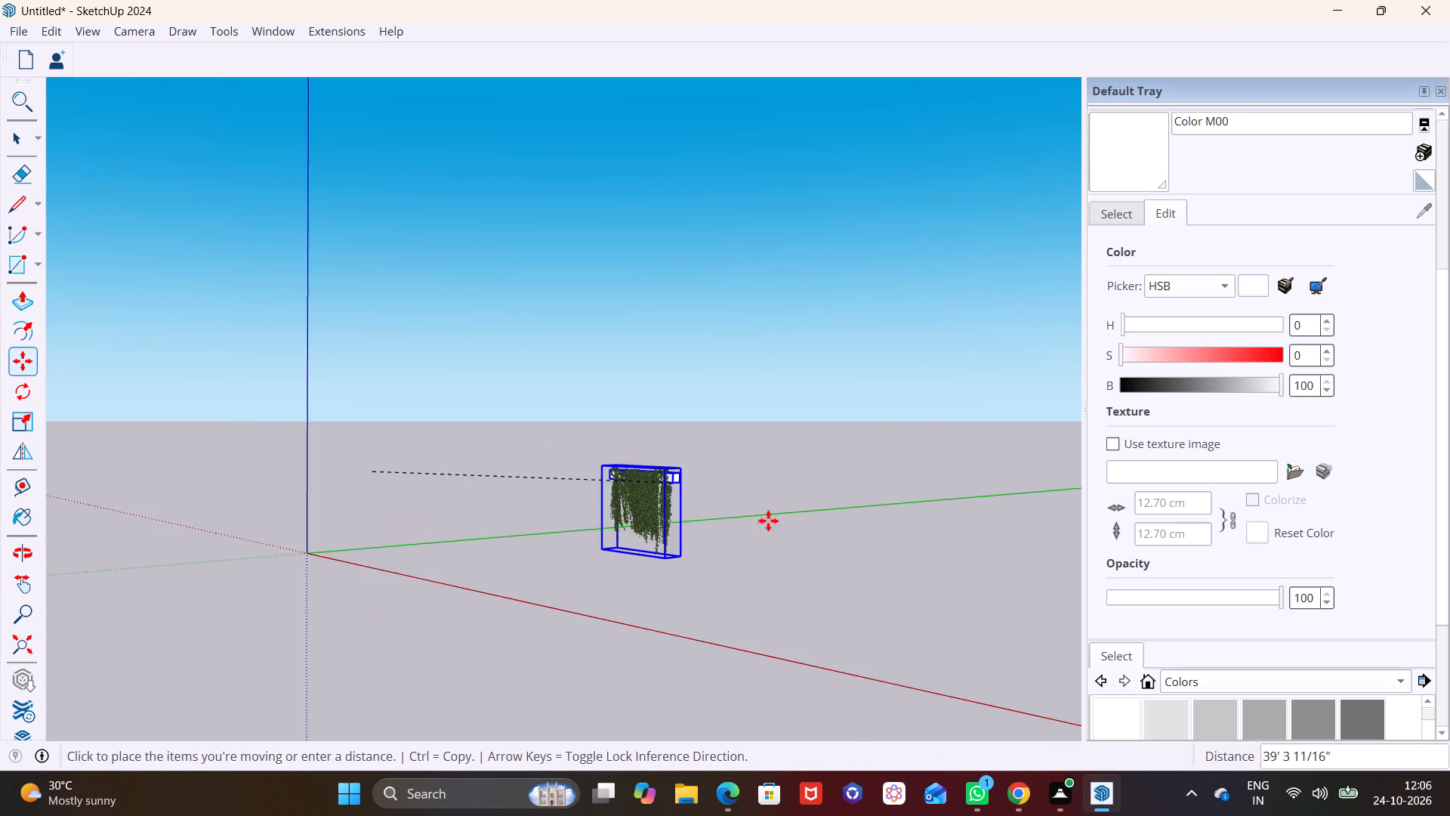
pyautogui.scroll(-13, 768, 521)
pyautogui.keyDown('shift'); pyautogui.moveTo(899, 497); pyautogui.dragTo(325, 546, button='middle'); pyautogui.keyUp('shift')
pyautogui.scroll(-4, 762, 534)
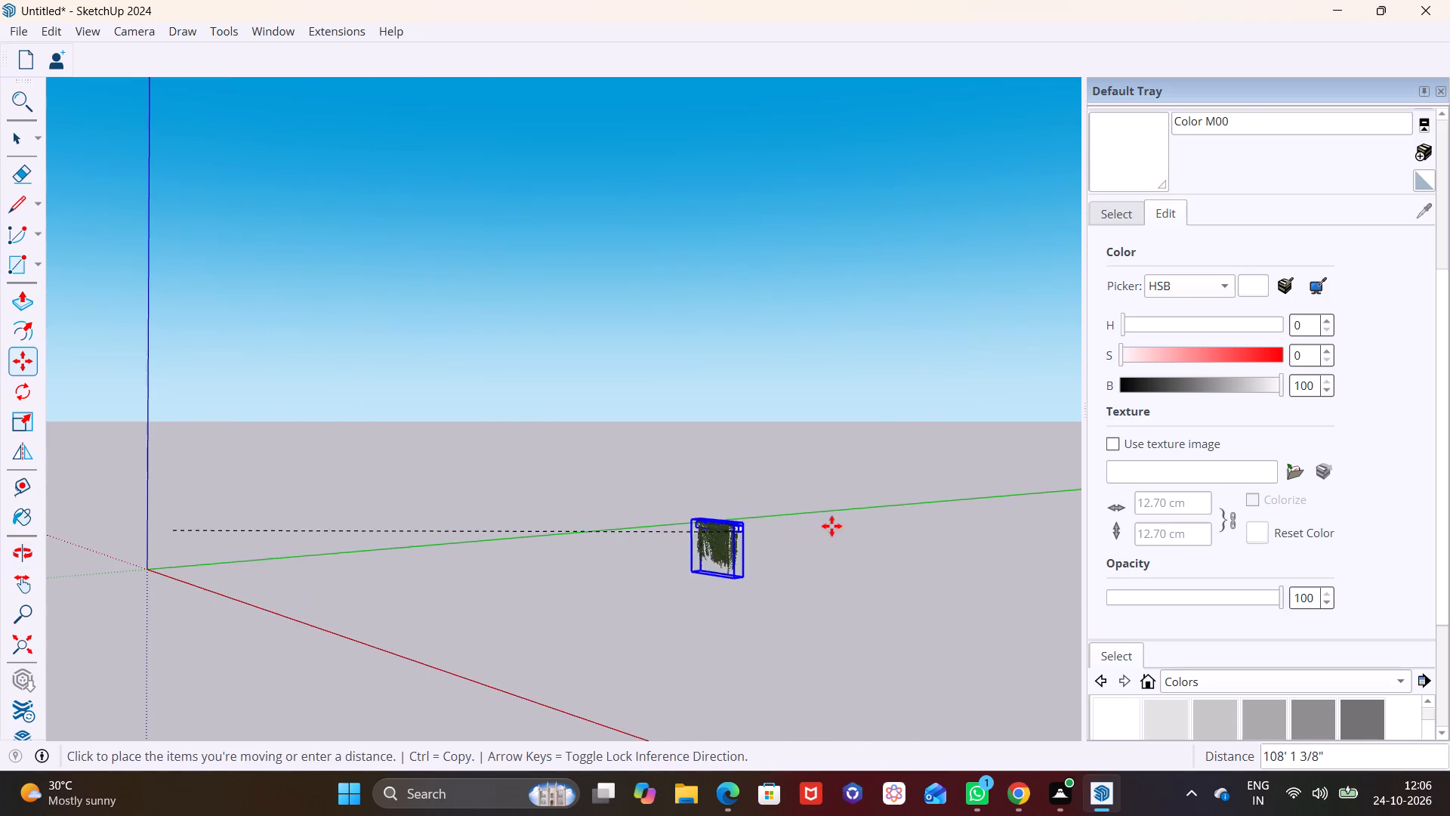
pyautogui.scroll(-16, 831, 526)
pyautogui.keyDown('shift'); pyautogui.moveTo(930, 549); pyautogui.dragTo(256, 601, button='middle'); pyautogui.keyUp('shift')
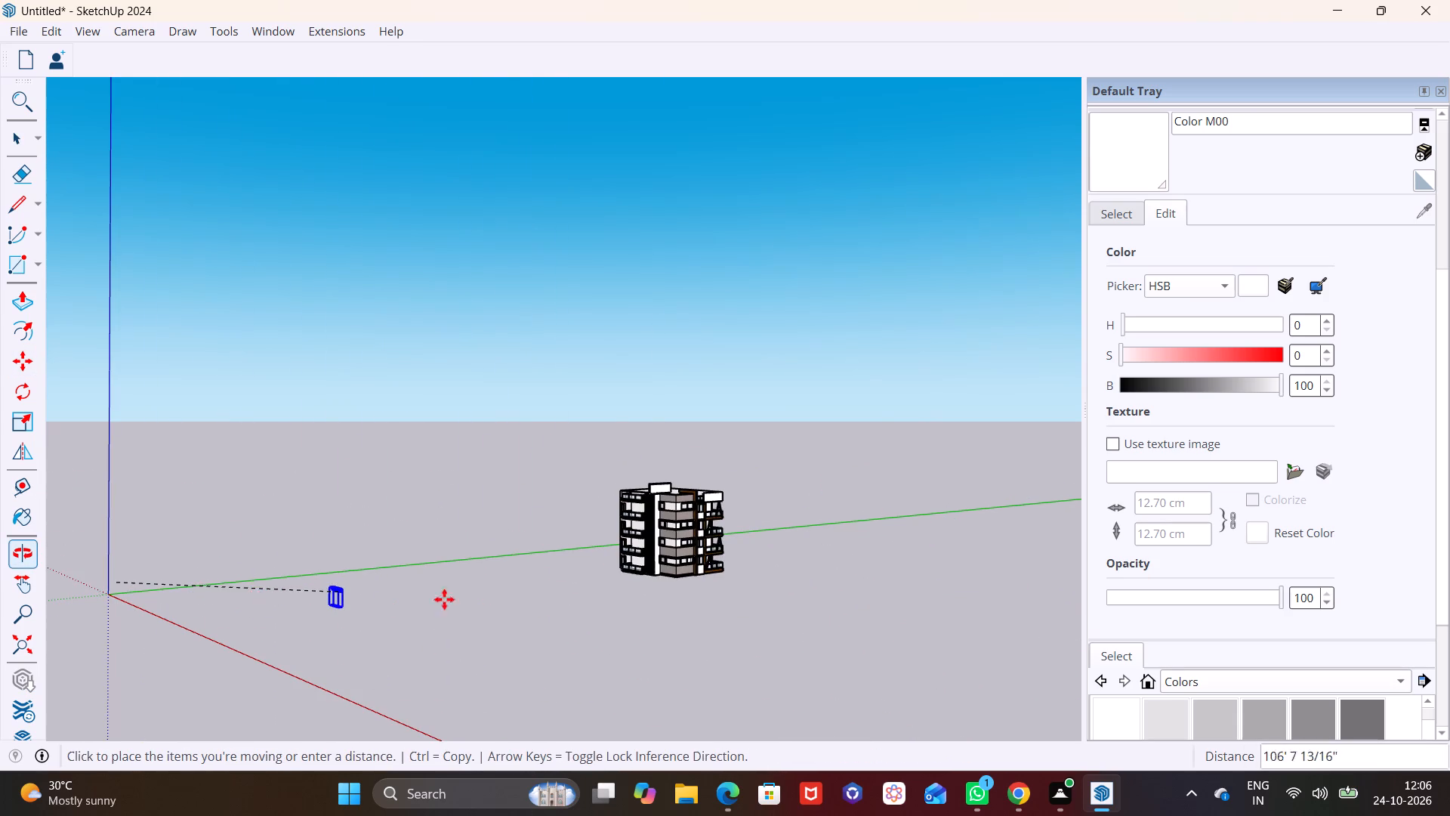
pyautogui.scroll(7, 695, 568)
pyautogui.click(745, 617)
pyautogui.press('space')
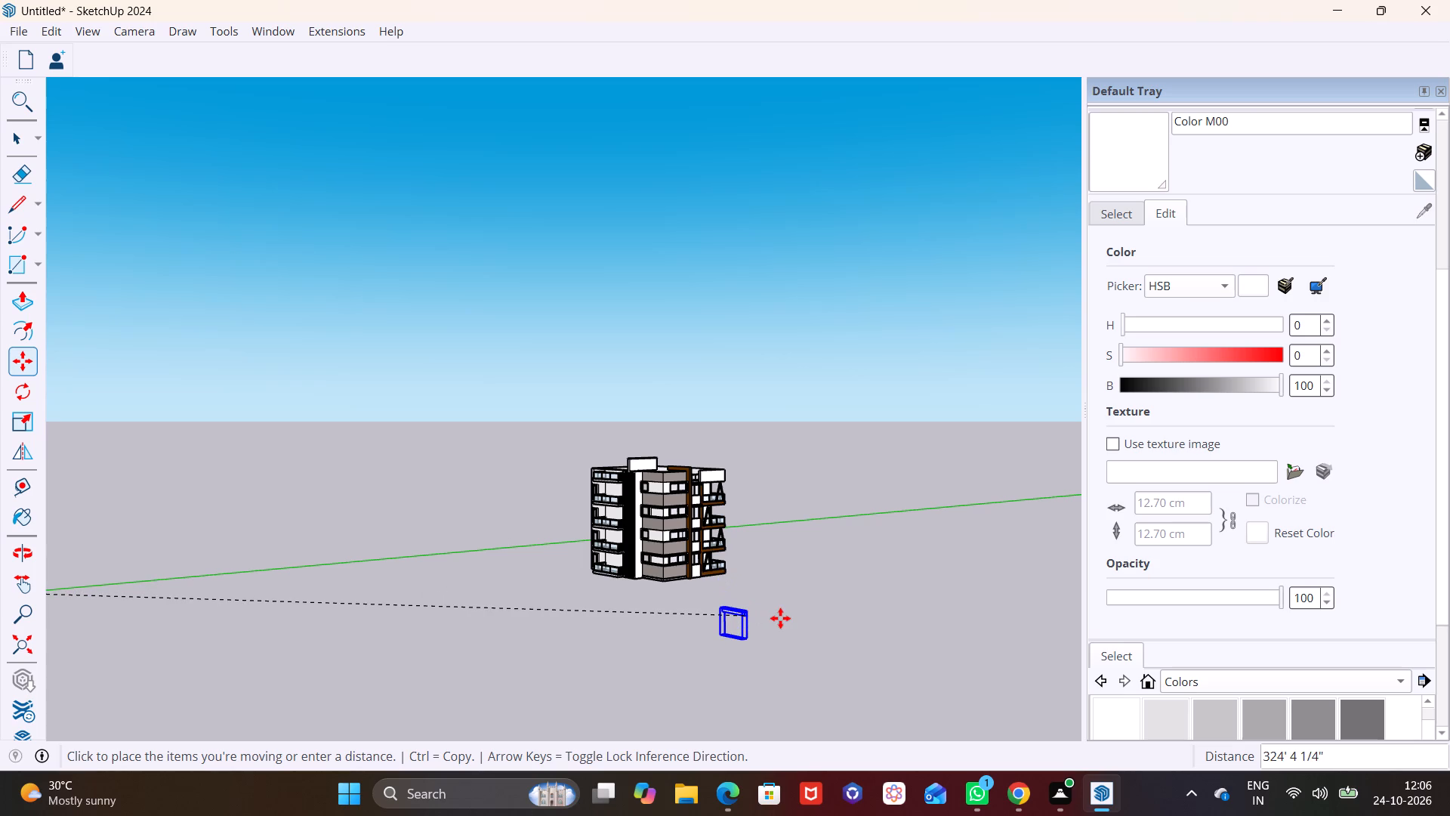
pyautogui.press('space')
pyautogui.click(781, 626)
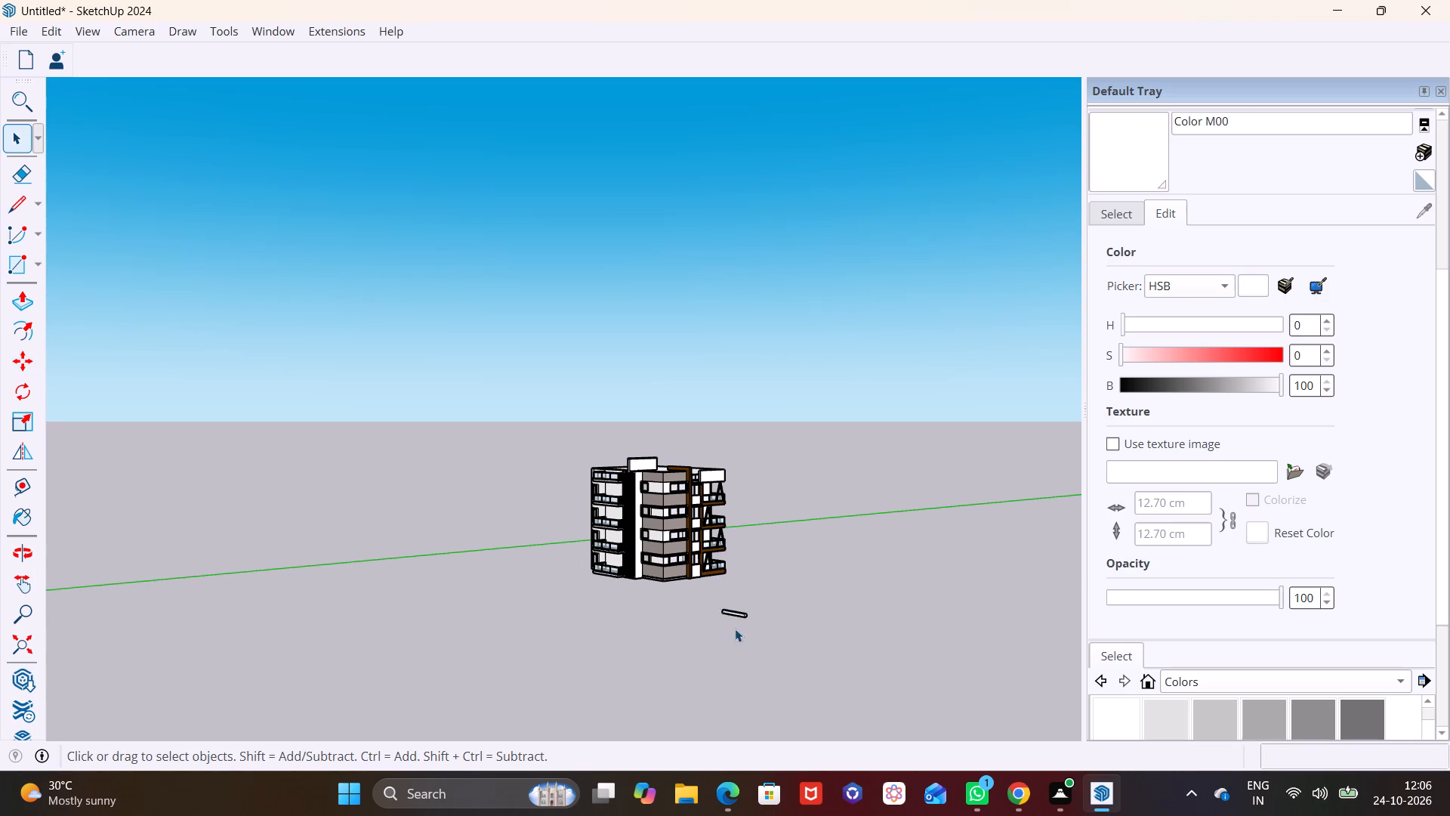
# Rotate the hanging vine 90 degrees on the ground plane about a point beside it.
pyautogui.scroll(15, 735, 629)
pyautogui.click(765, 607)
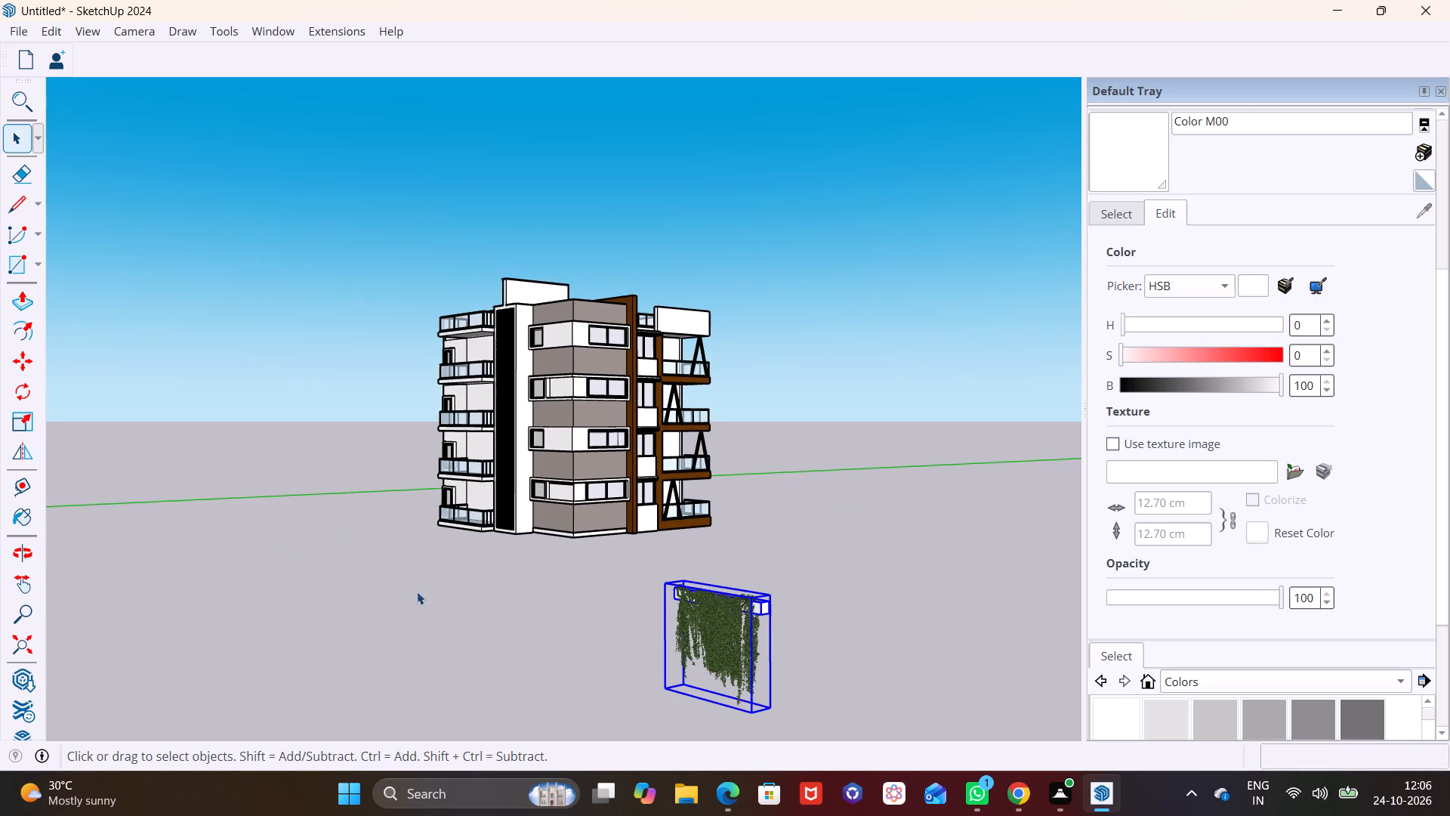
pyautogui.scroll(-2, 145, 533)
pyautogui.click(16, 391)
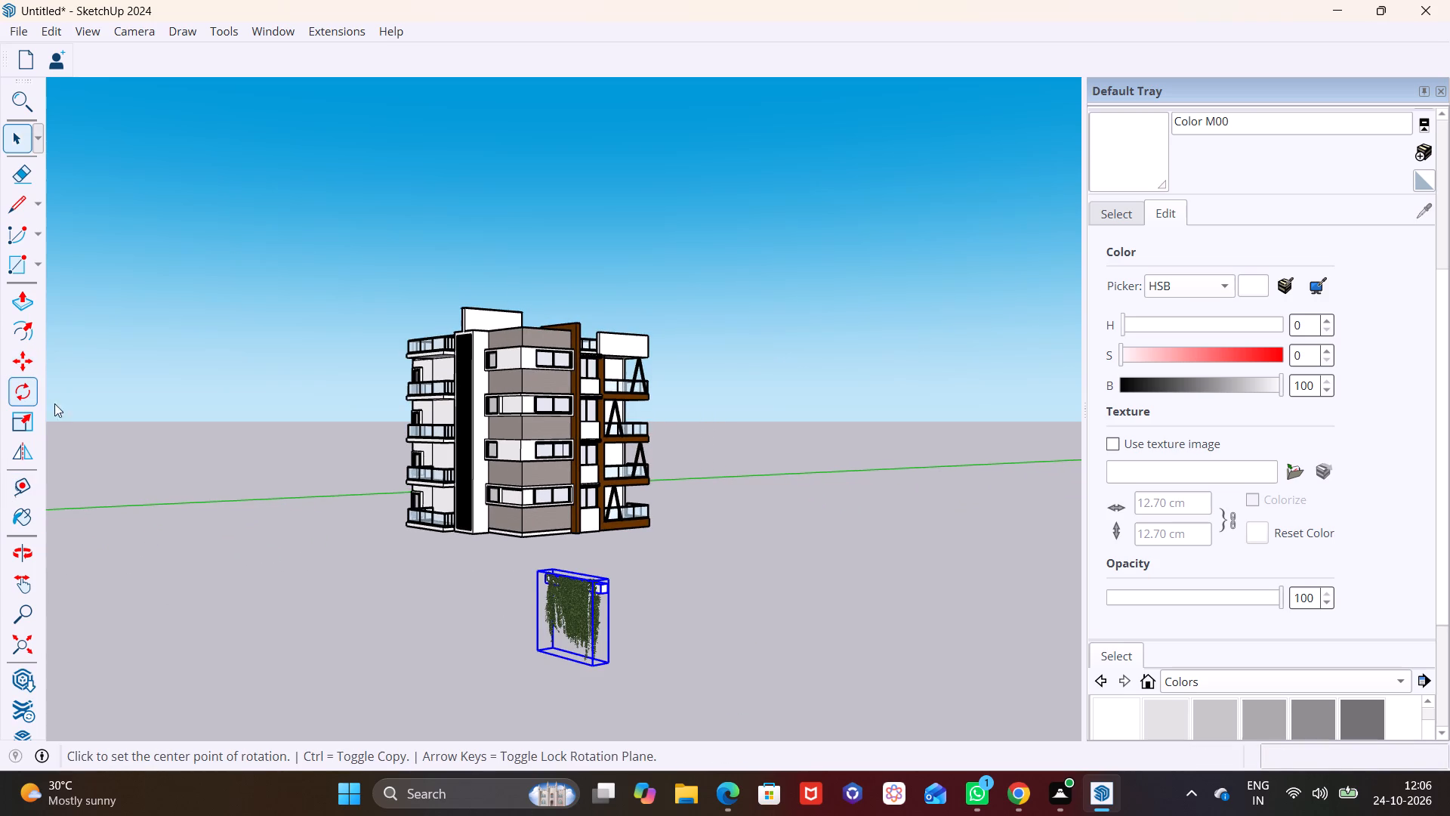
pyautogui.click(704, 612)
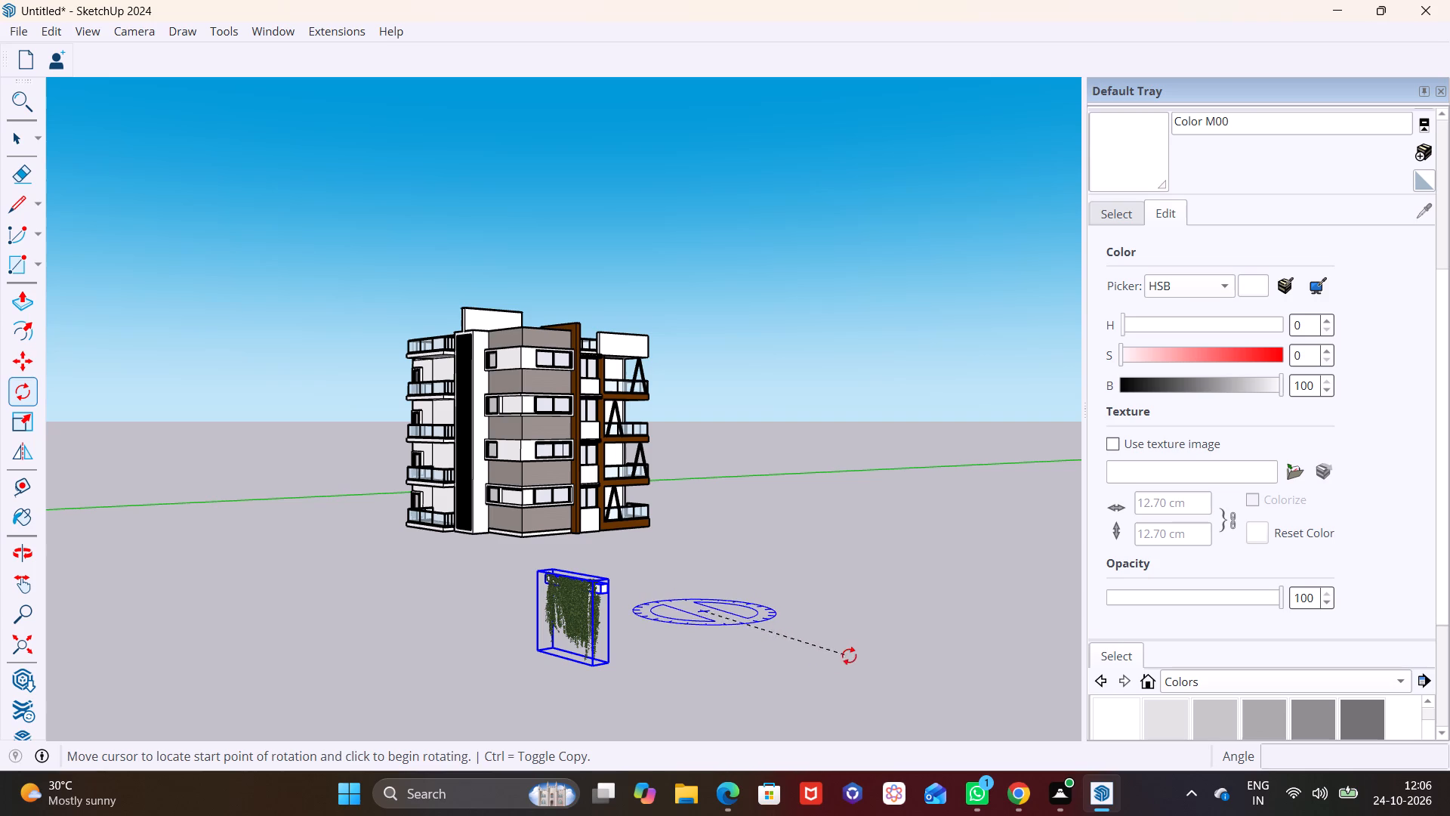
pyautogui.click(876, 650)
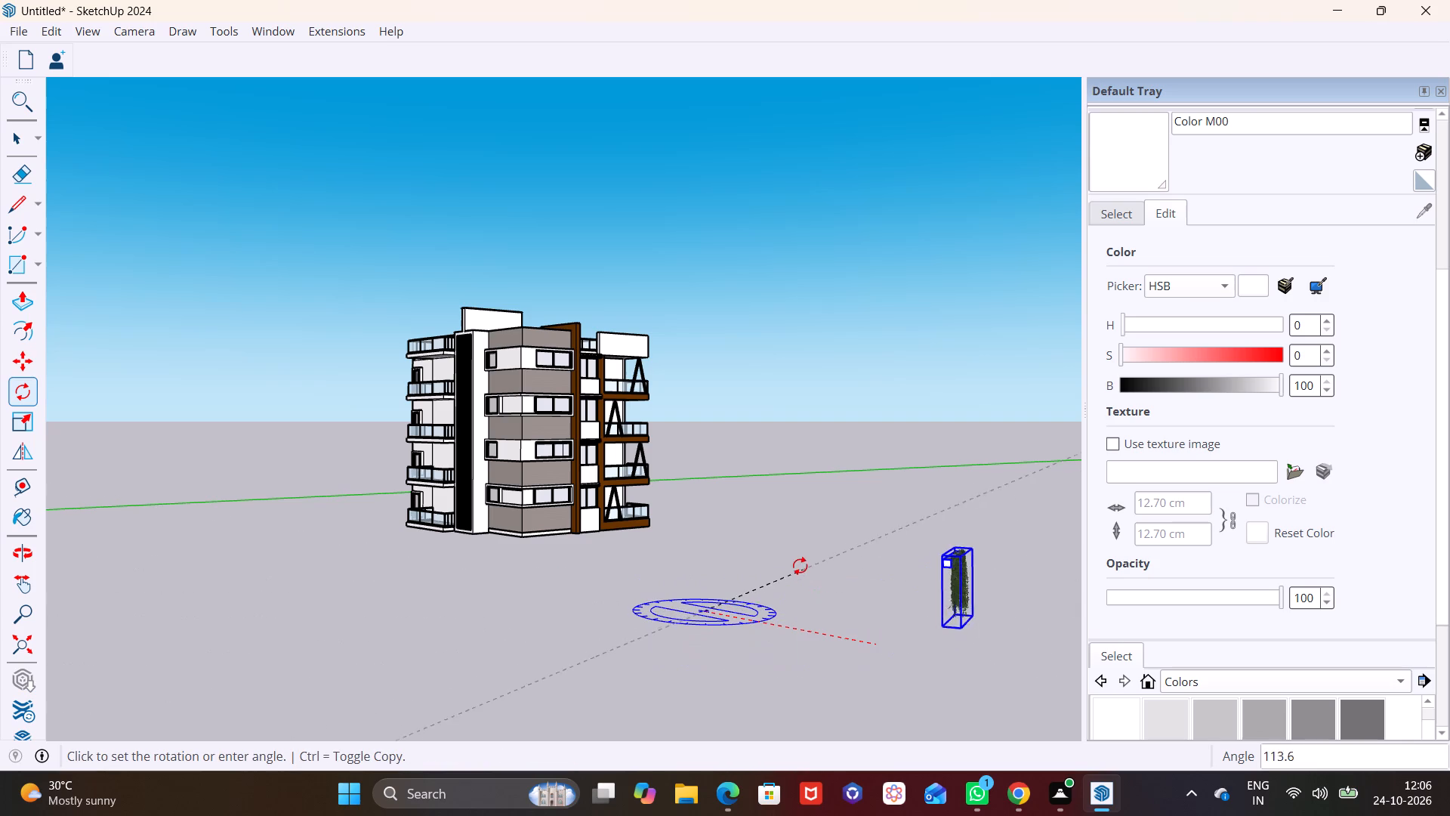
pyautogui.click(839, 582)
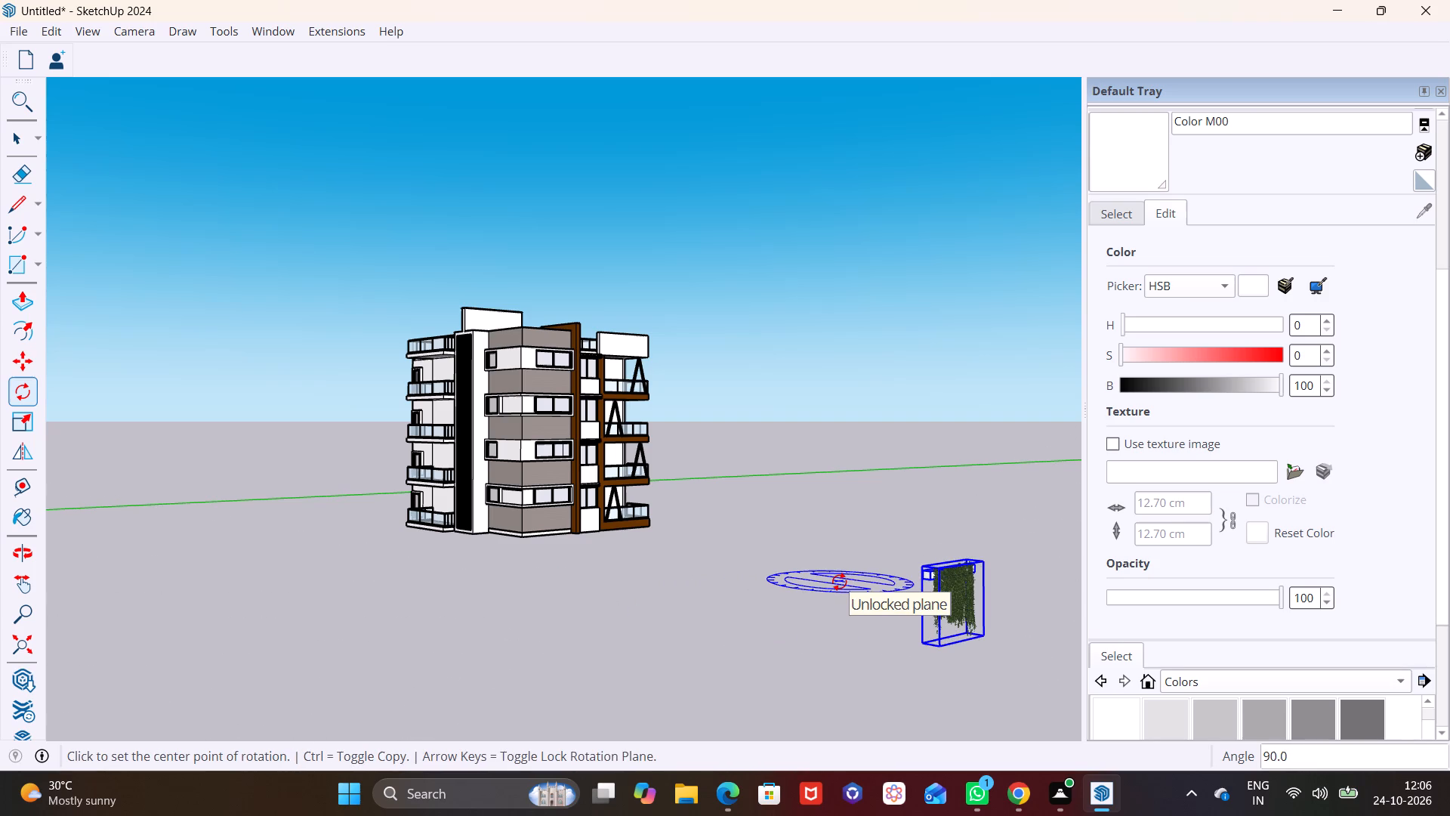
# Move the hanging vine about 146' from the open ground to the second balcony from the bottom.
pyautogui.press('m')
pyautogui.click(942, 571)
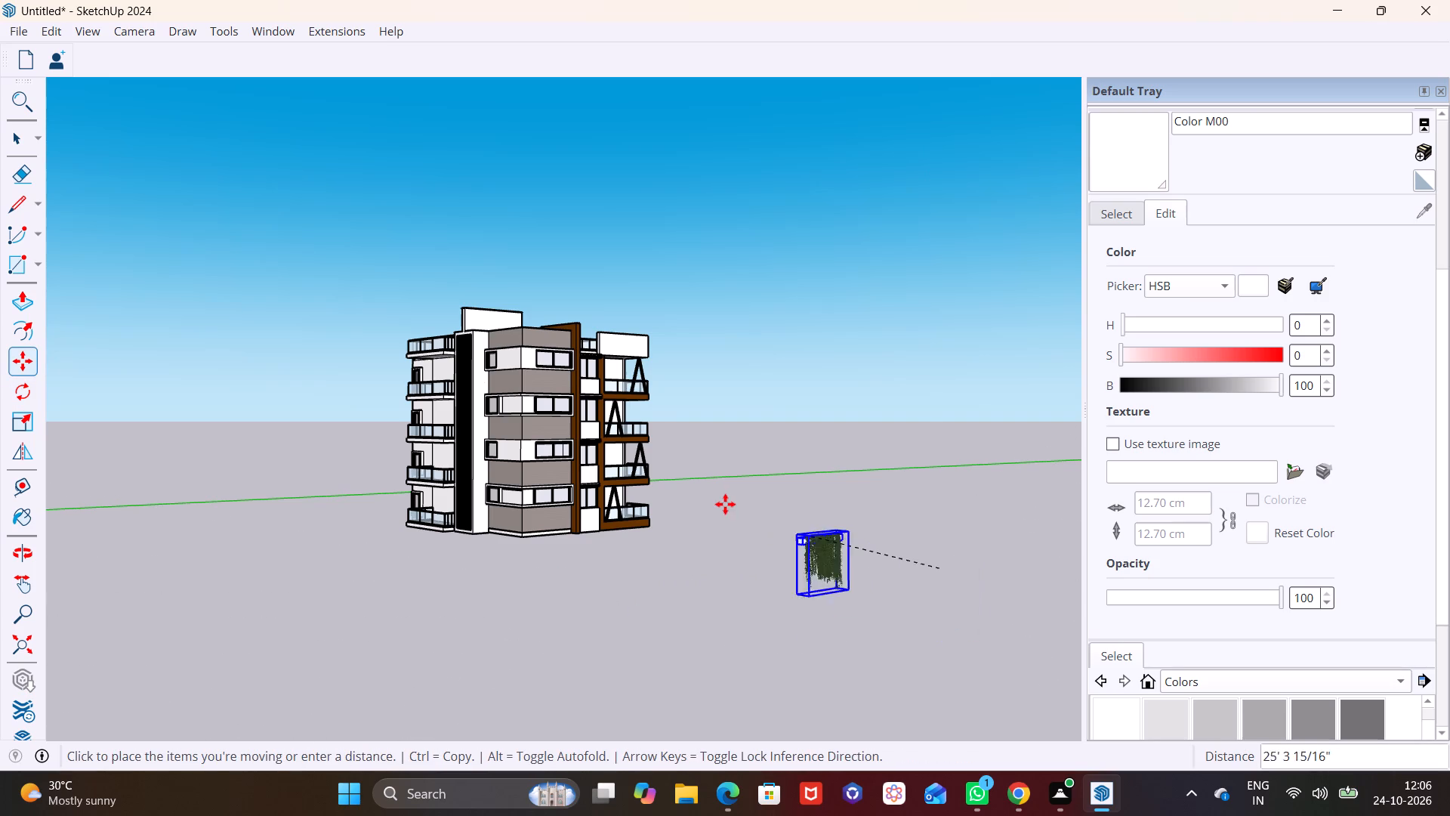
pyautogui.scroll(20, 725, 504)
pyautogui.scroll(4, 725, 504)
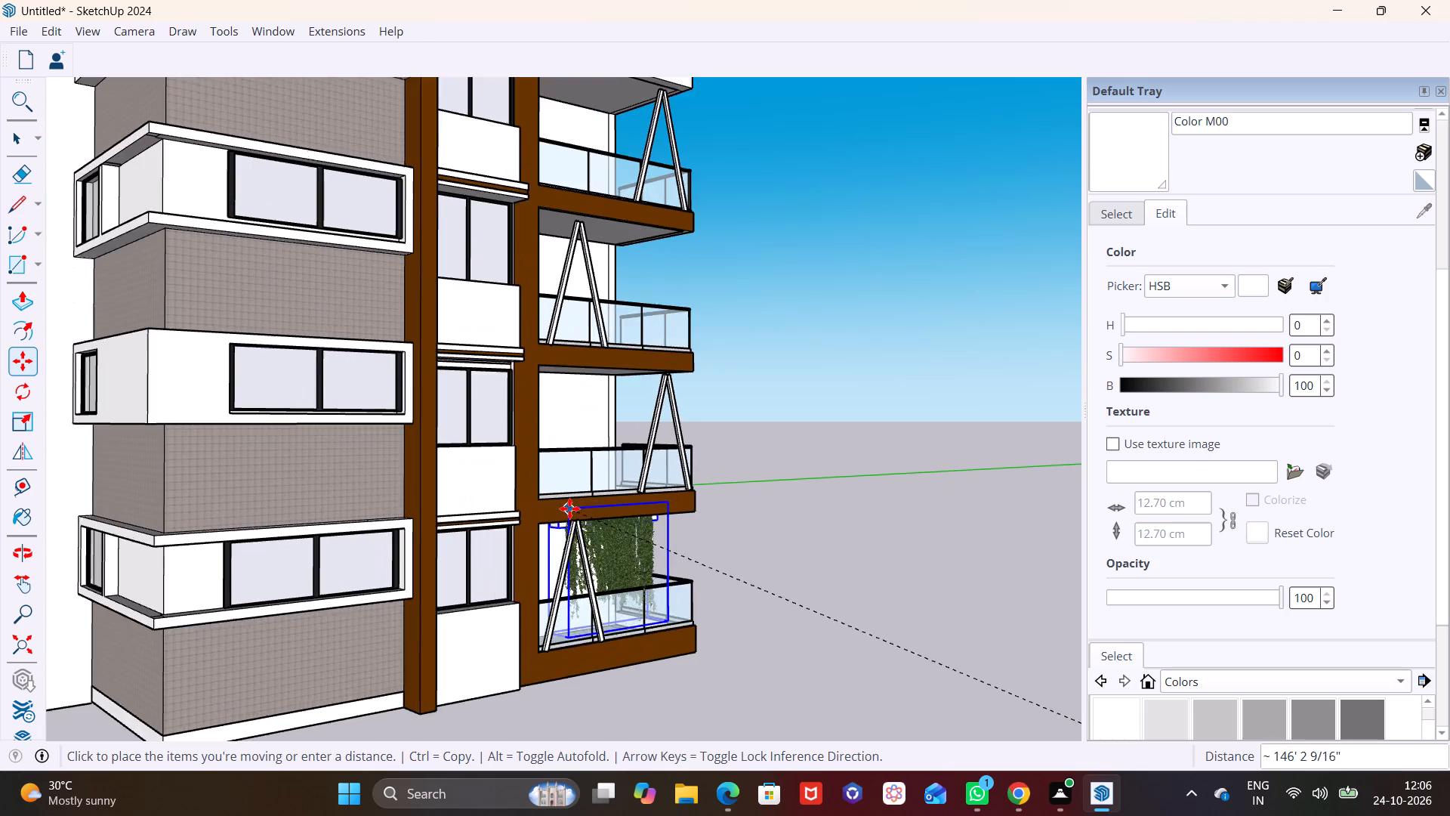
pyautogui.click(545, 461)
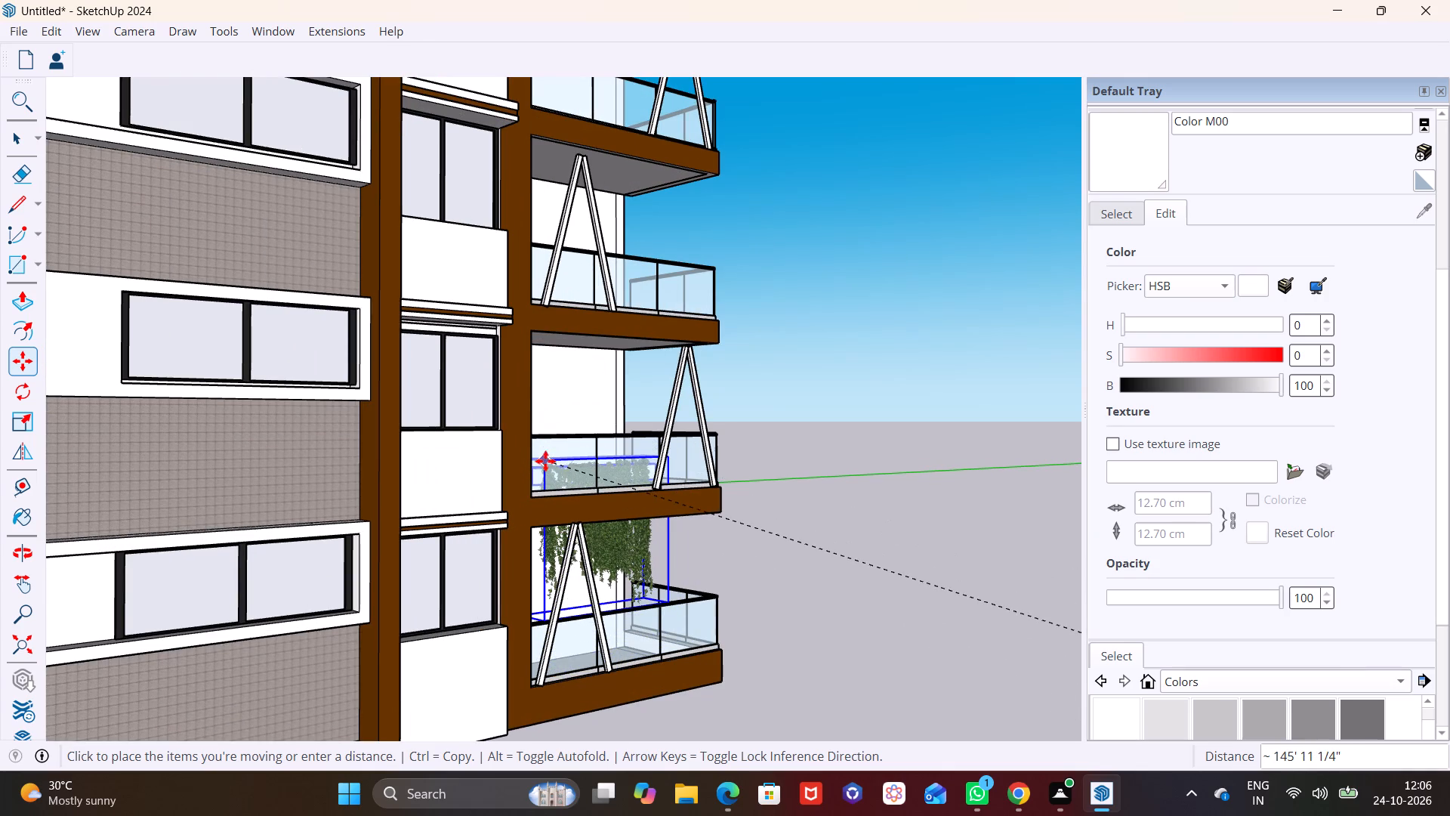
# Scale the hanging vine down uniformly to about 0.68 of its size.
pyautogui.moveTo(663, 505); pyautogui.dragTo(532, 530, button='middle')
pyautogui.moveTo(696, 566); pyautogui.dragTo(511, 607, button='middle')
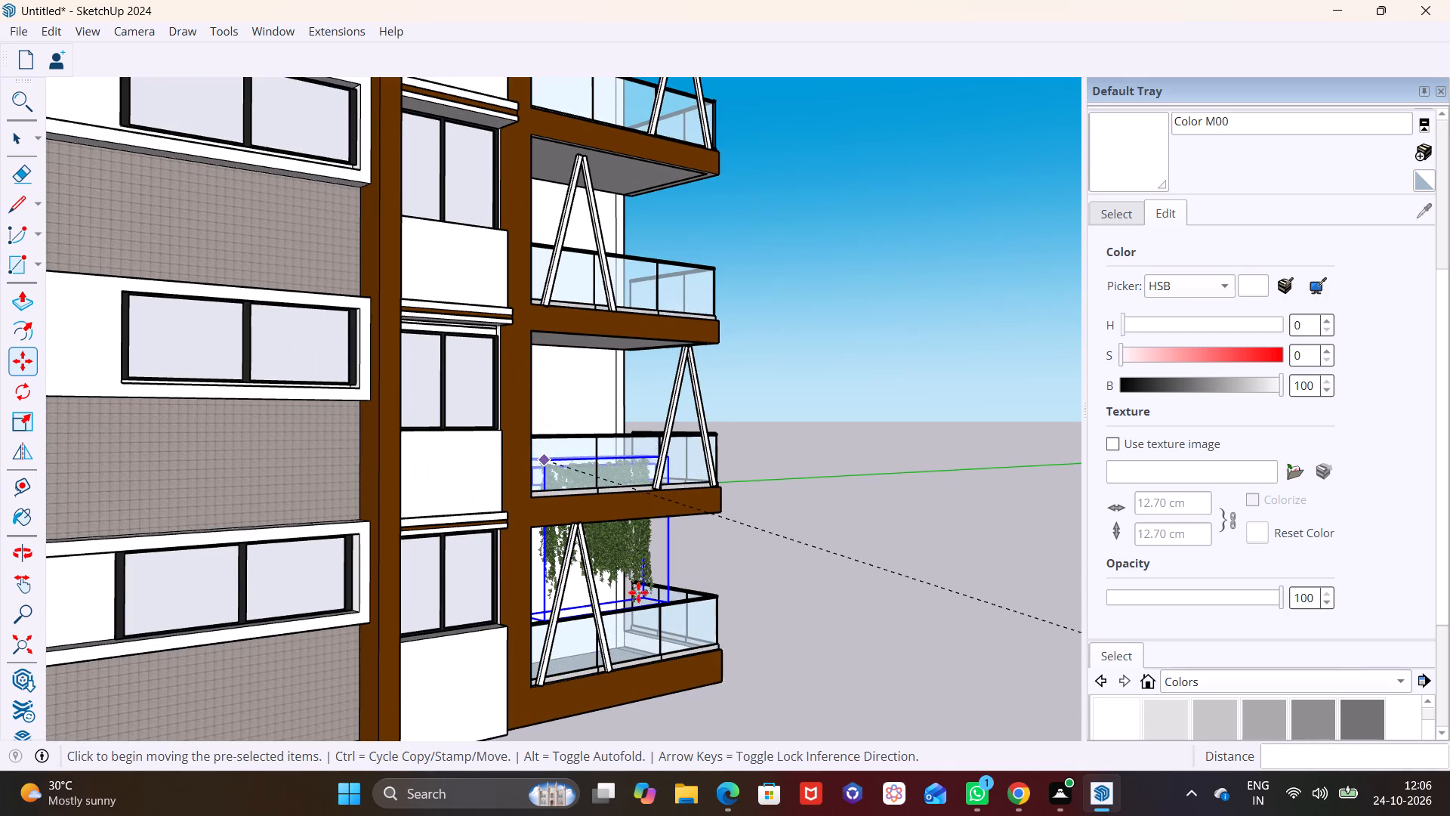
pyautogui.scroll(-2, 650, 592)
pyautogui.moveTo(674, 592); pyautogui.dragTo(486, 614, button='middle')
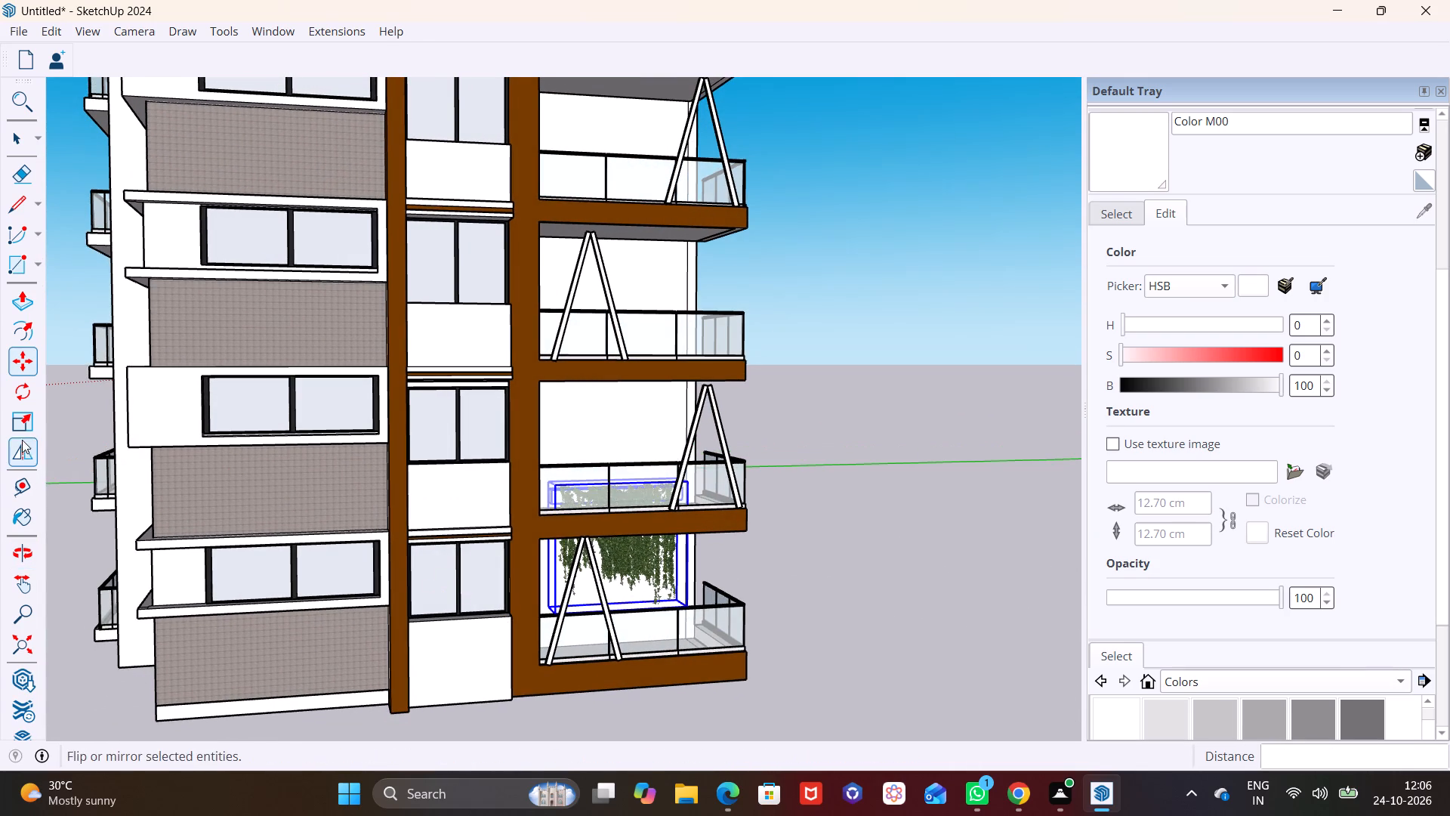
pyautogui.click(21, 424)
pyautogui.click(554, 614)
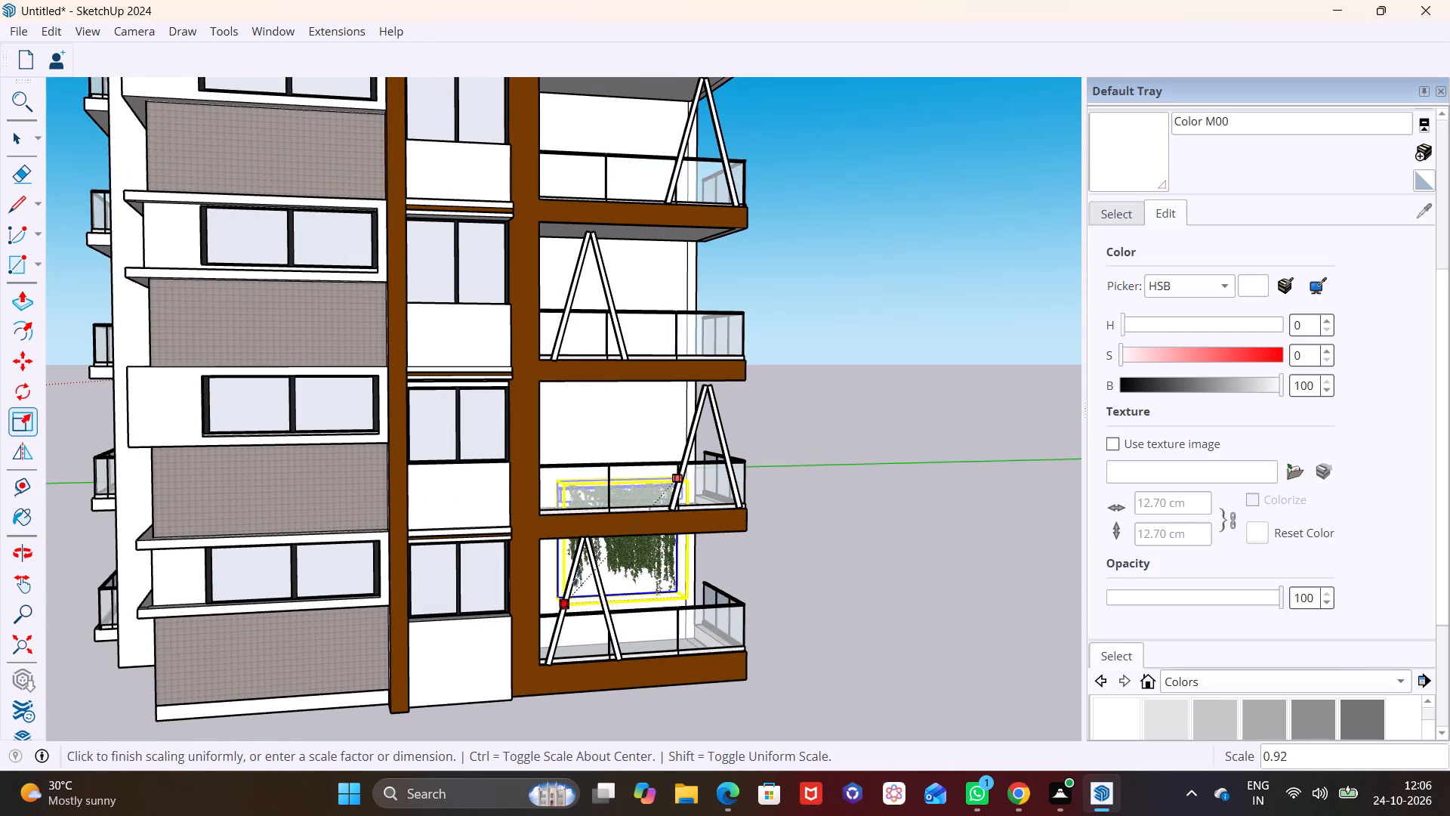
pyautogui.click(588, 561)
pyautogui.scroll(13, 659, 547)
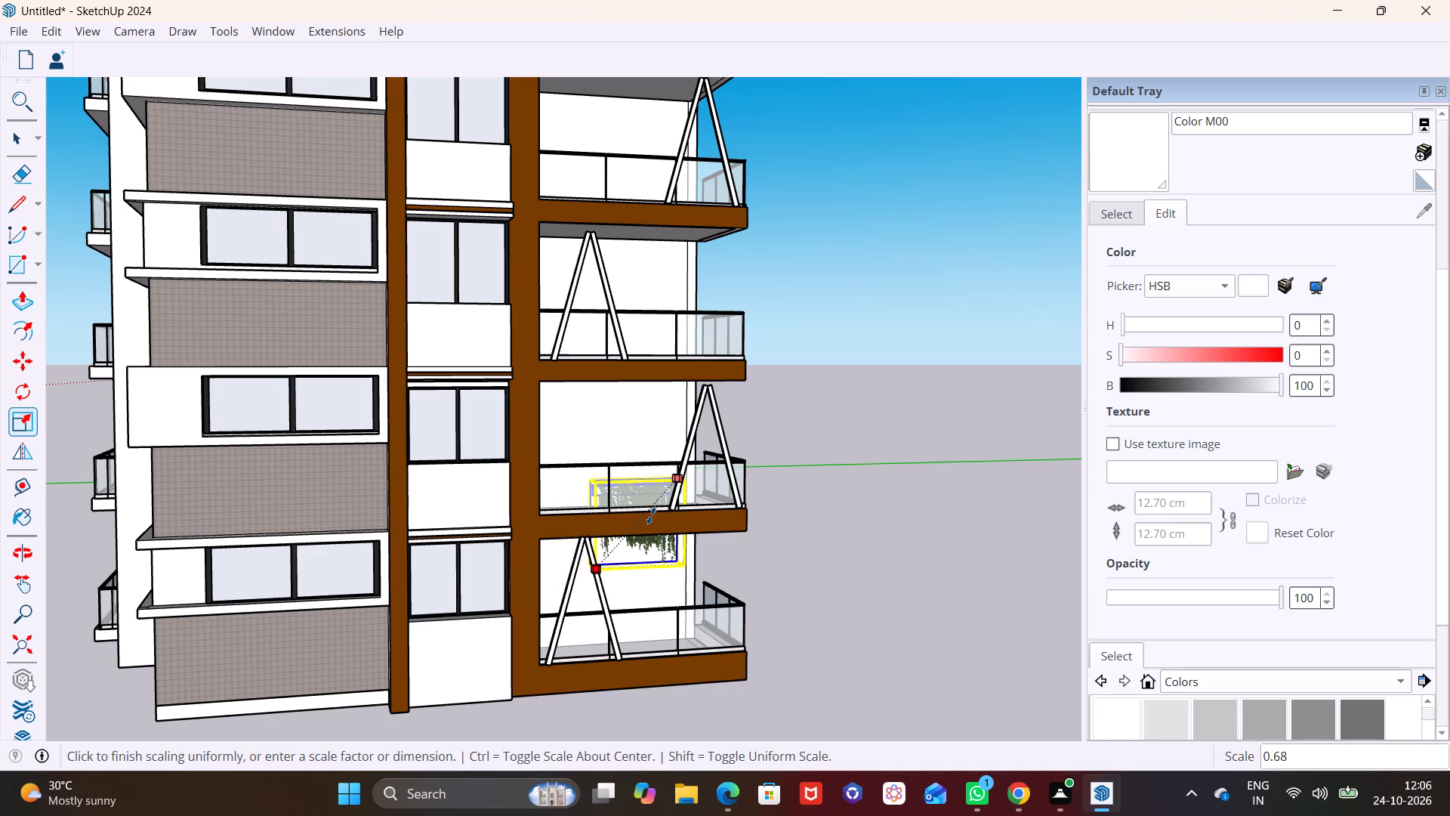
# Shorten the hanging vine vertically to about 0.60 along the blue axis, keeping its top in place.
pyautogui.scroll(20, 651, 515)
pyautogui.scroll(2, 651, 515)
pyautogui.scroll(-3, 622, 585)
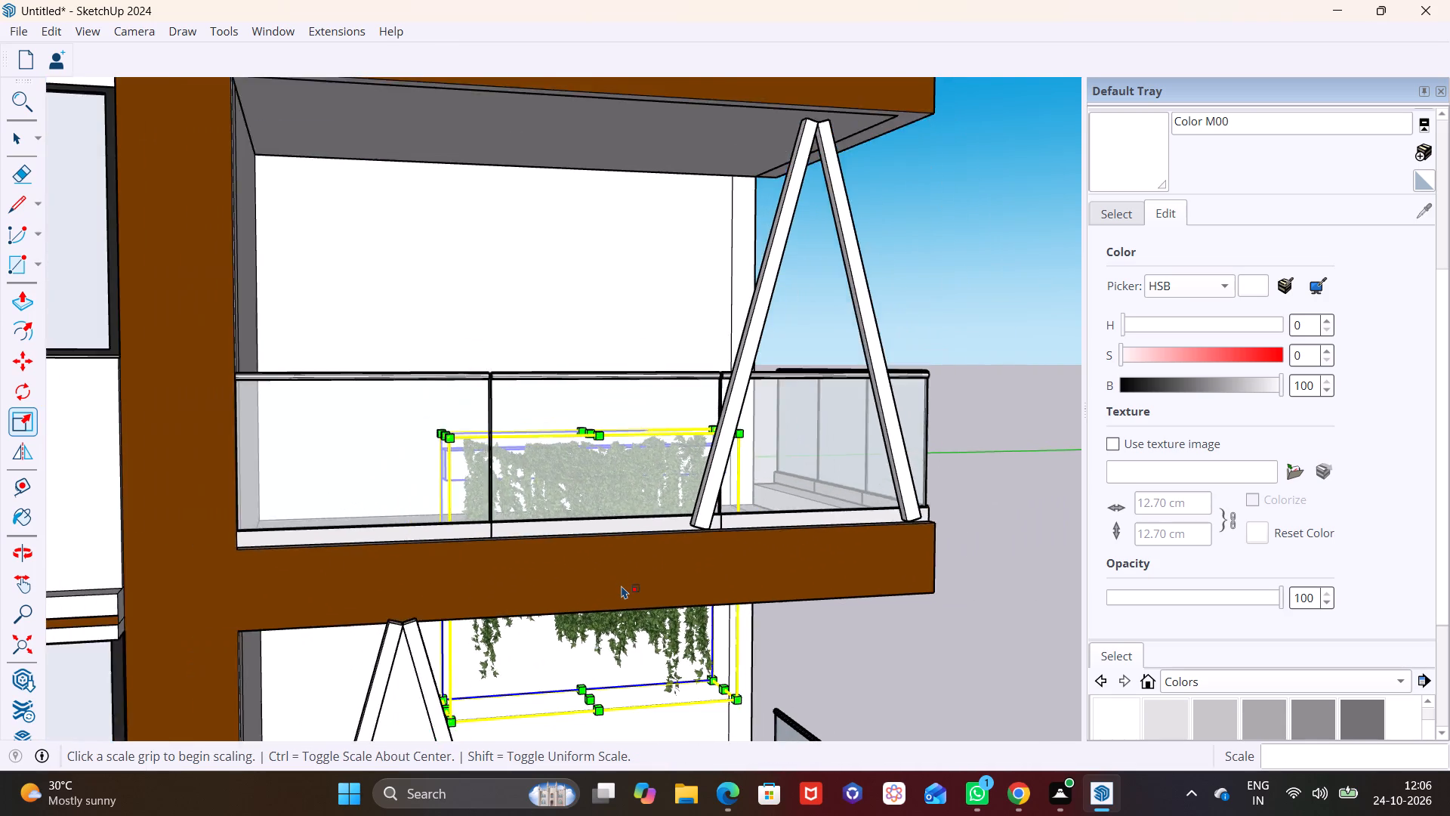
pyautogui.scroll(-3, 622, 586)
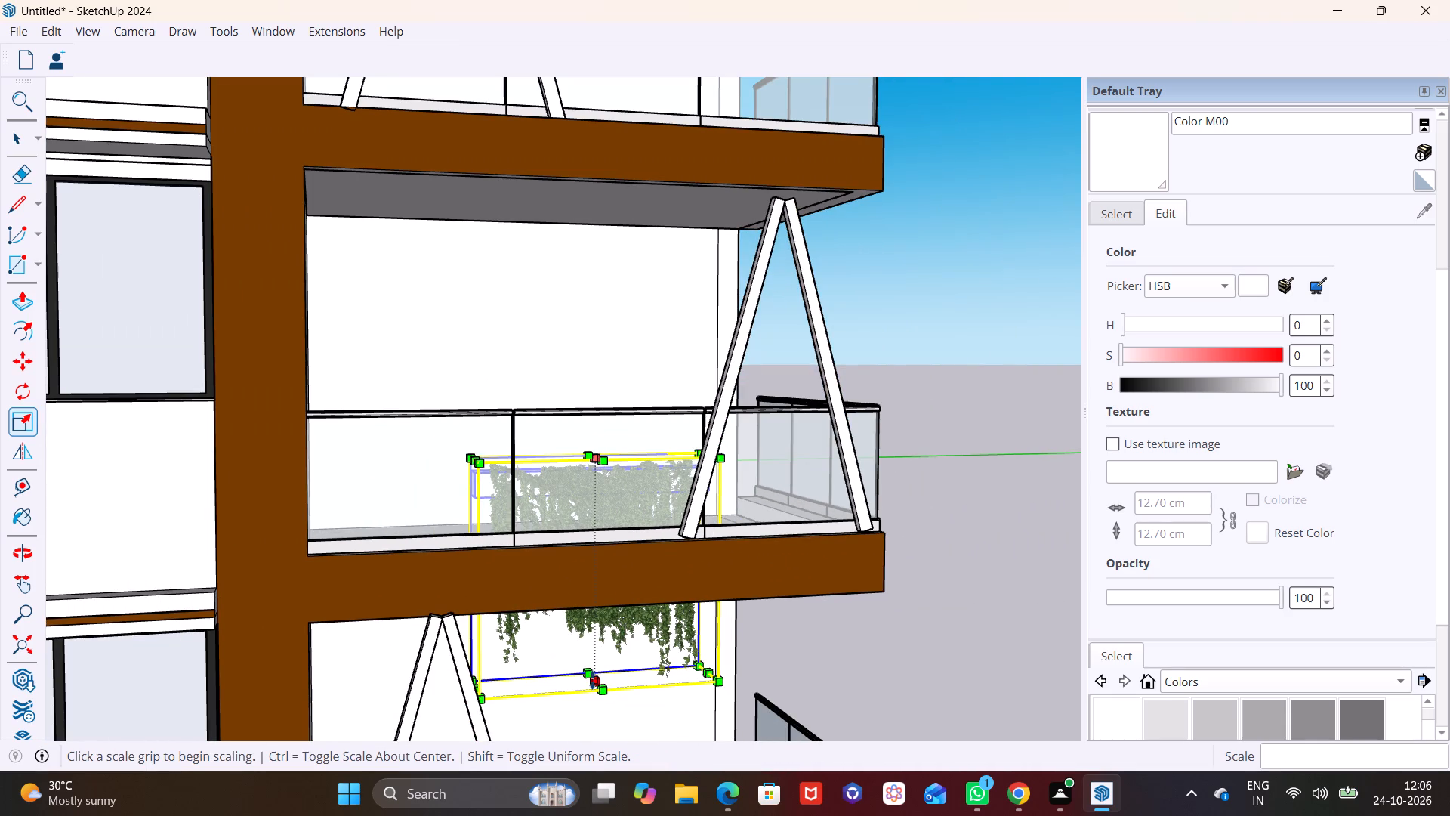
pyautogui.click(592, 679)
pyautogui.click(585, 607)
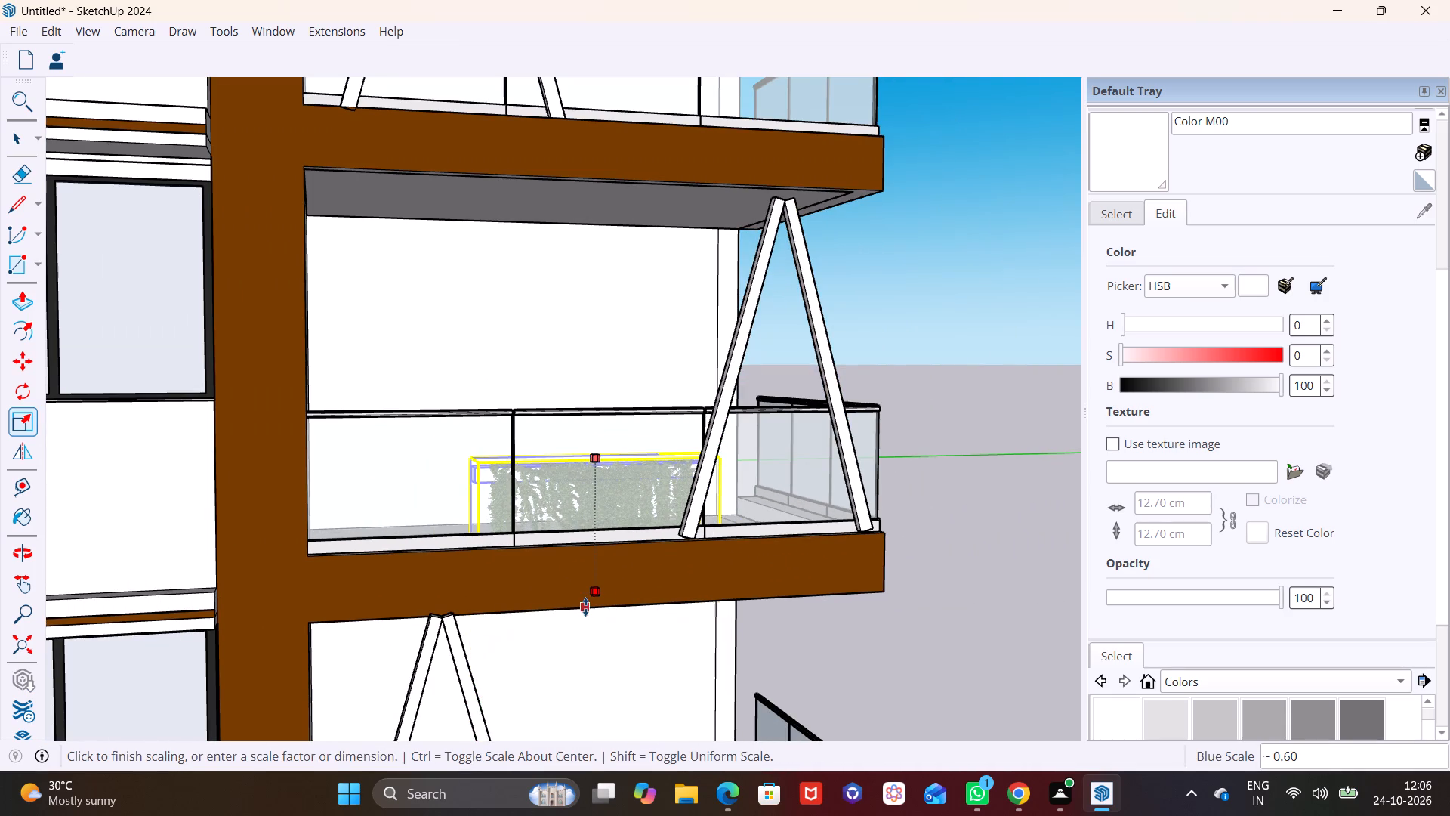
pyautogui.press('space')
pyautogui.click(831, 656)
# Move the vine about 5' 2" out of the balcony so it hangs outside the glass railing, next to the brown column.
pyautogui.moveTo(671, 529); pyautogui.dragTo(818, 619, button='middle')
pyautogui.scroll(-3, 628, 536)
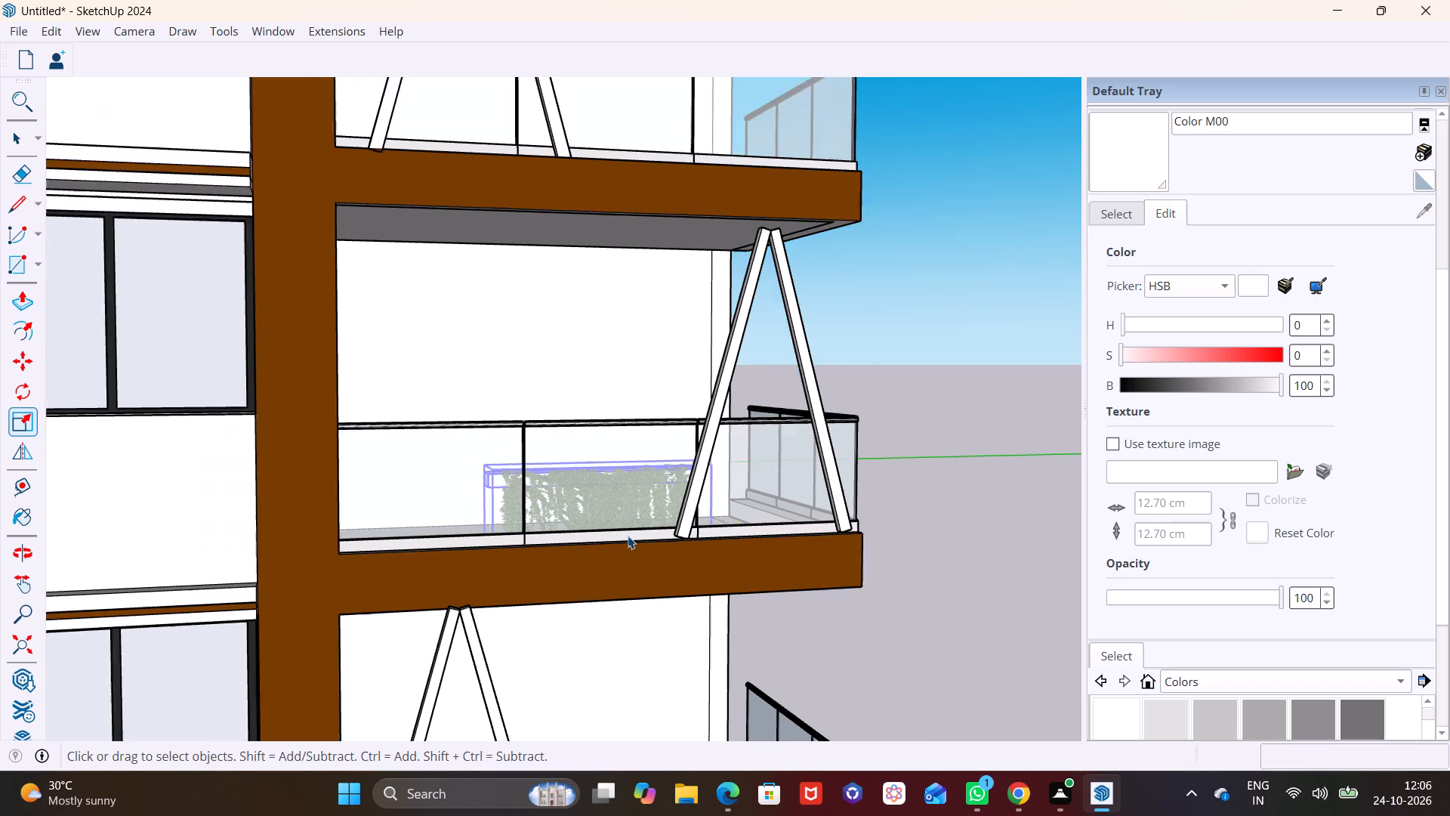
pyautogui.scroll(-3, 628, 536)
pyautogui.moveTo(610, 550); pyautogui.dragTo(751, 629, button='middle')
pyautogui.scroll(7, 493, 430)
pyautogui.moveTo(602, 528); pyautogui.dragTo(609, 685, button='middle')
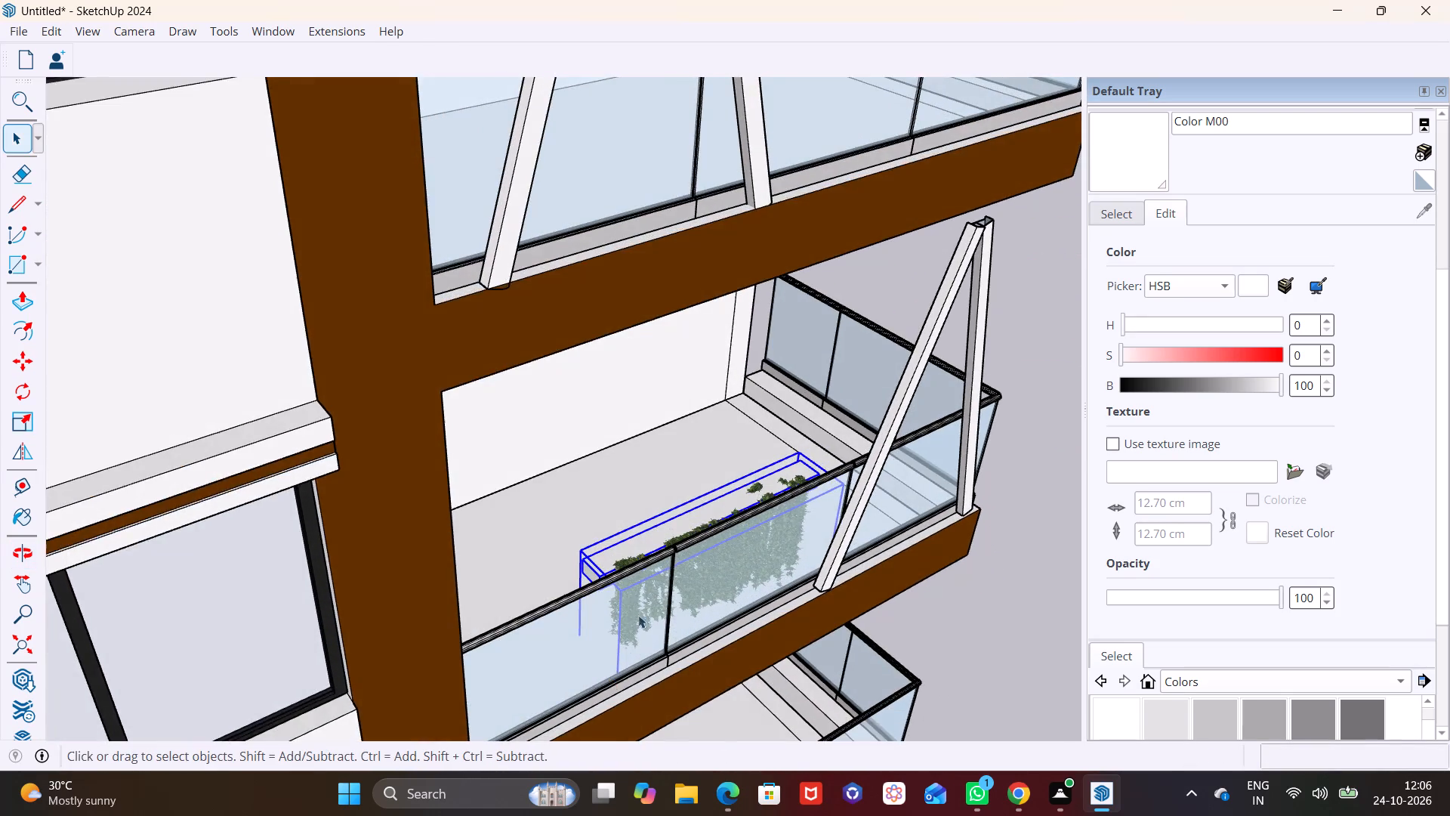
pyautogui.scroll(6, 645, 589)
pyautogui.moveTo(638, 573); pyautogui.dragTo(644, 618, button='middle')
pyautogui.press('m')
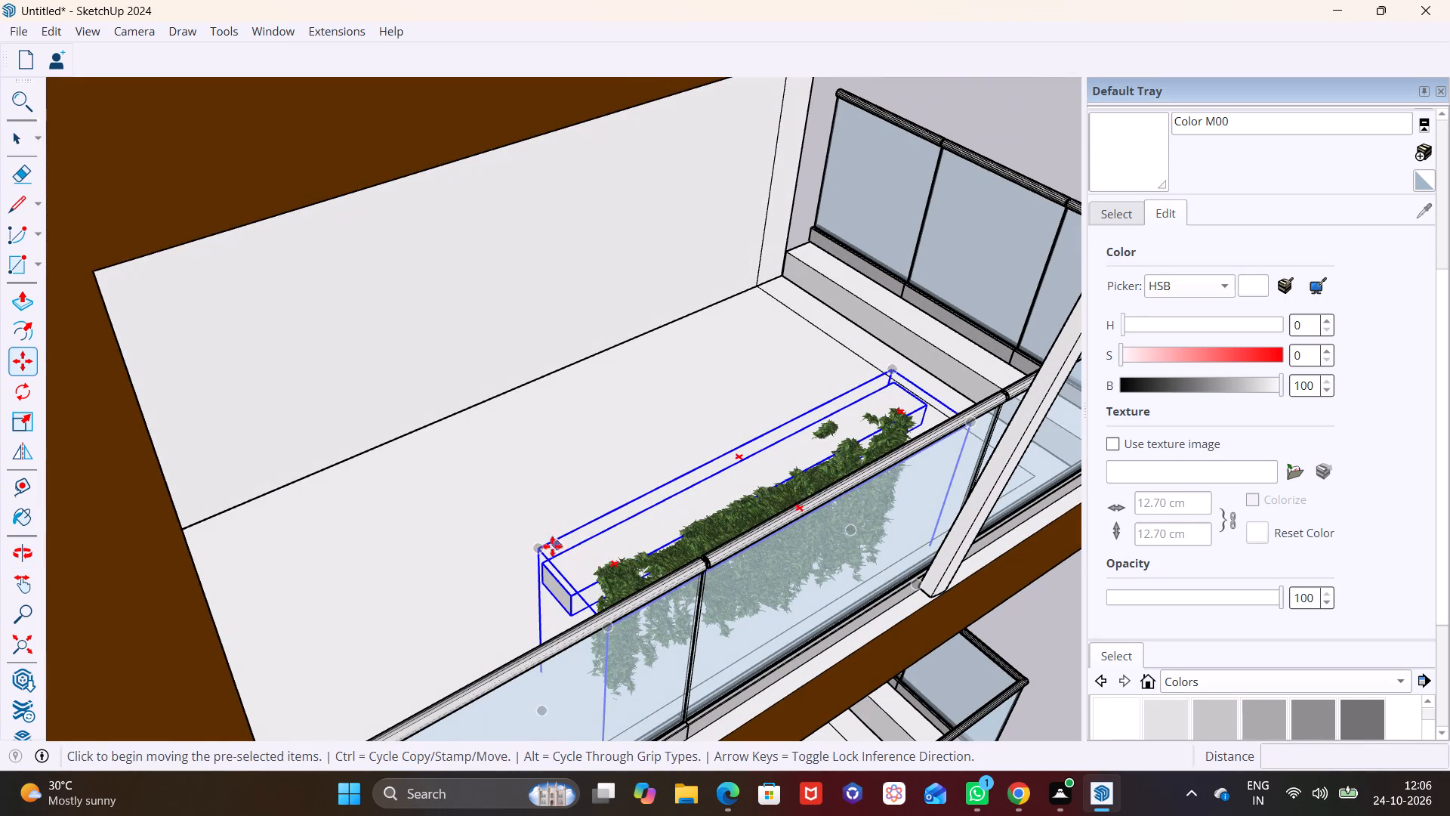
pyautogui.click(536, 550)
pyautogui.moveTo(559, 666); pyautogui.dragTo(453, 426, button='middle')
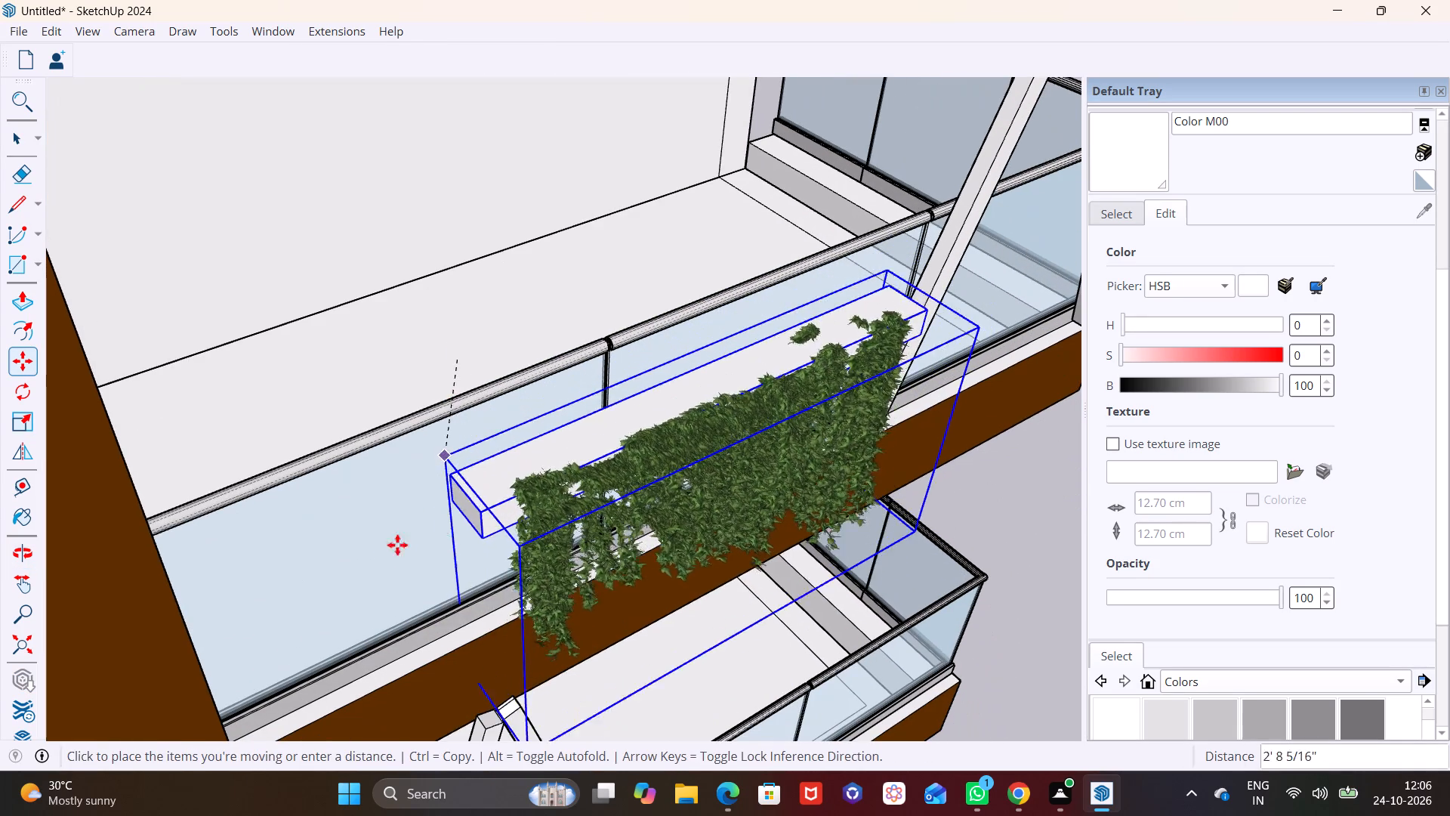
pyautogui.moveTo(282, 609); pyautogui.dragTo(302, 406, button='middle')
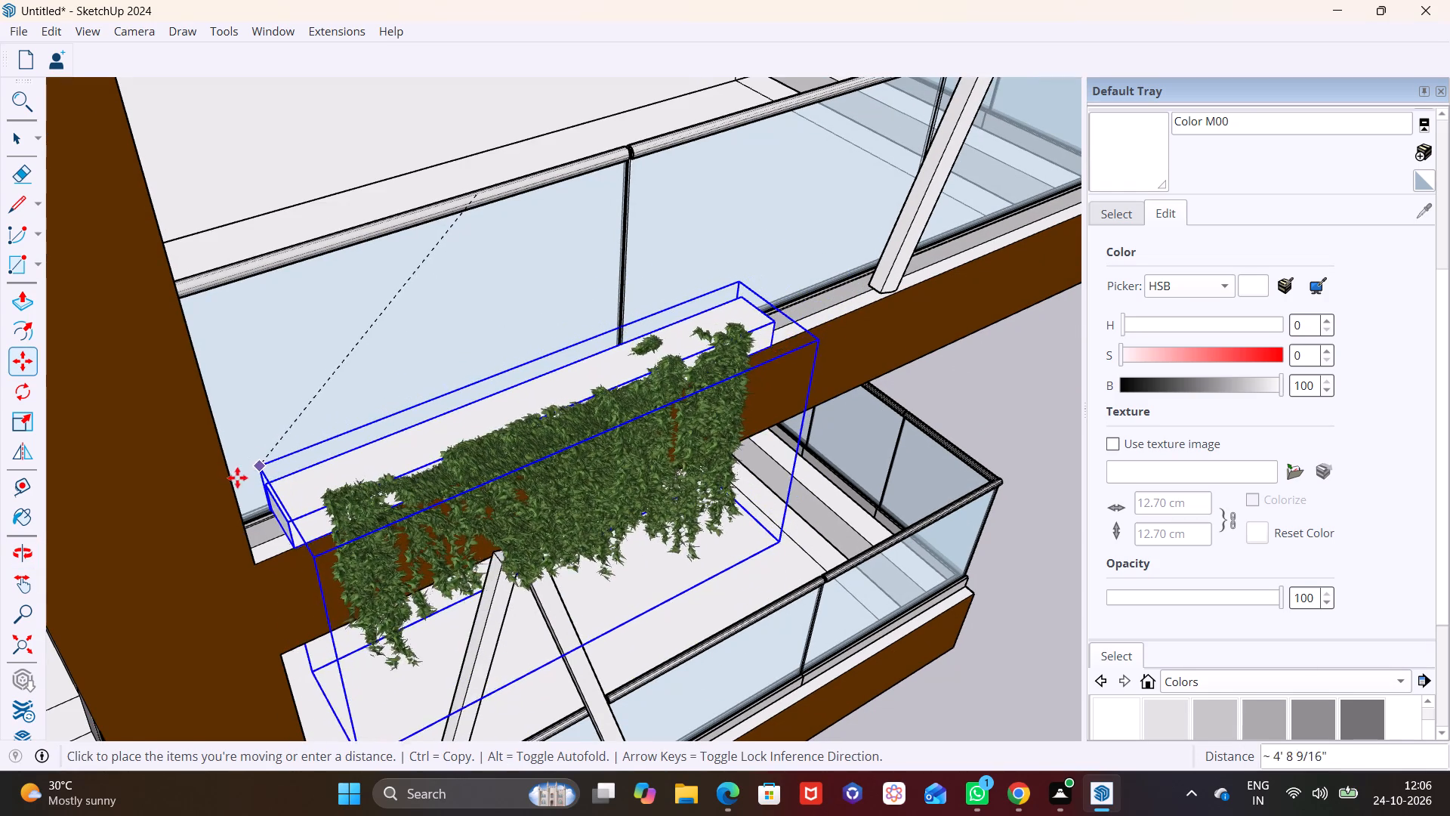
pyautogui.click(230, 479)
pyautogui.press('space')
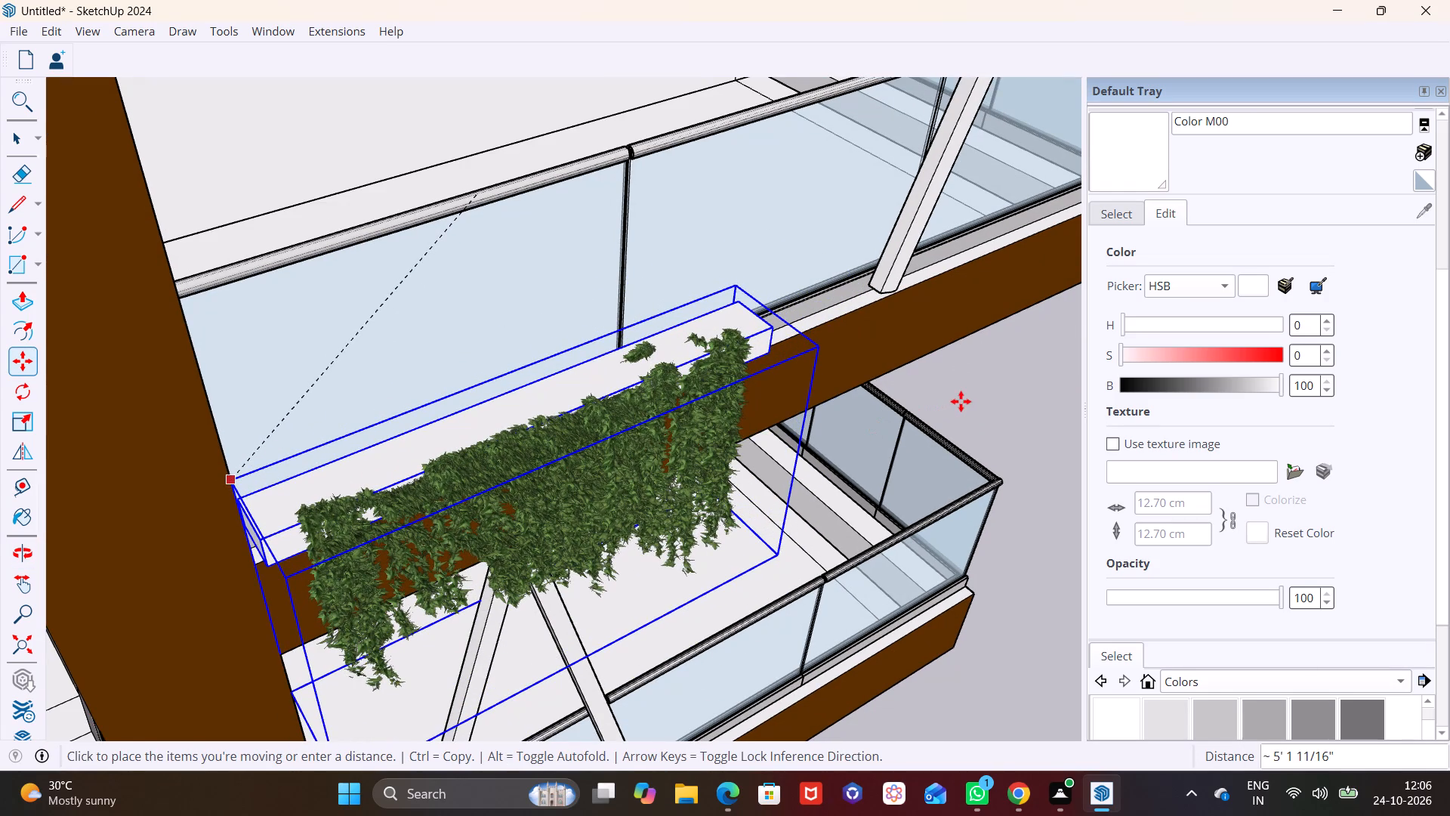
pyautogui.press('space')
pyautogui.click(962, 401)
# Examine how the vine sits against the front of the balcony from several angles and distances.
pyautogui.moveTo(841, 480); pyautogui.dragTo(614, 299, button='middle')
pyautogui.scroll(-2, 592, 345)
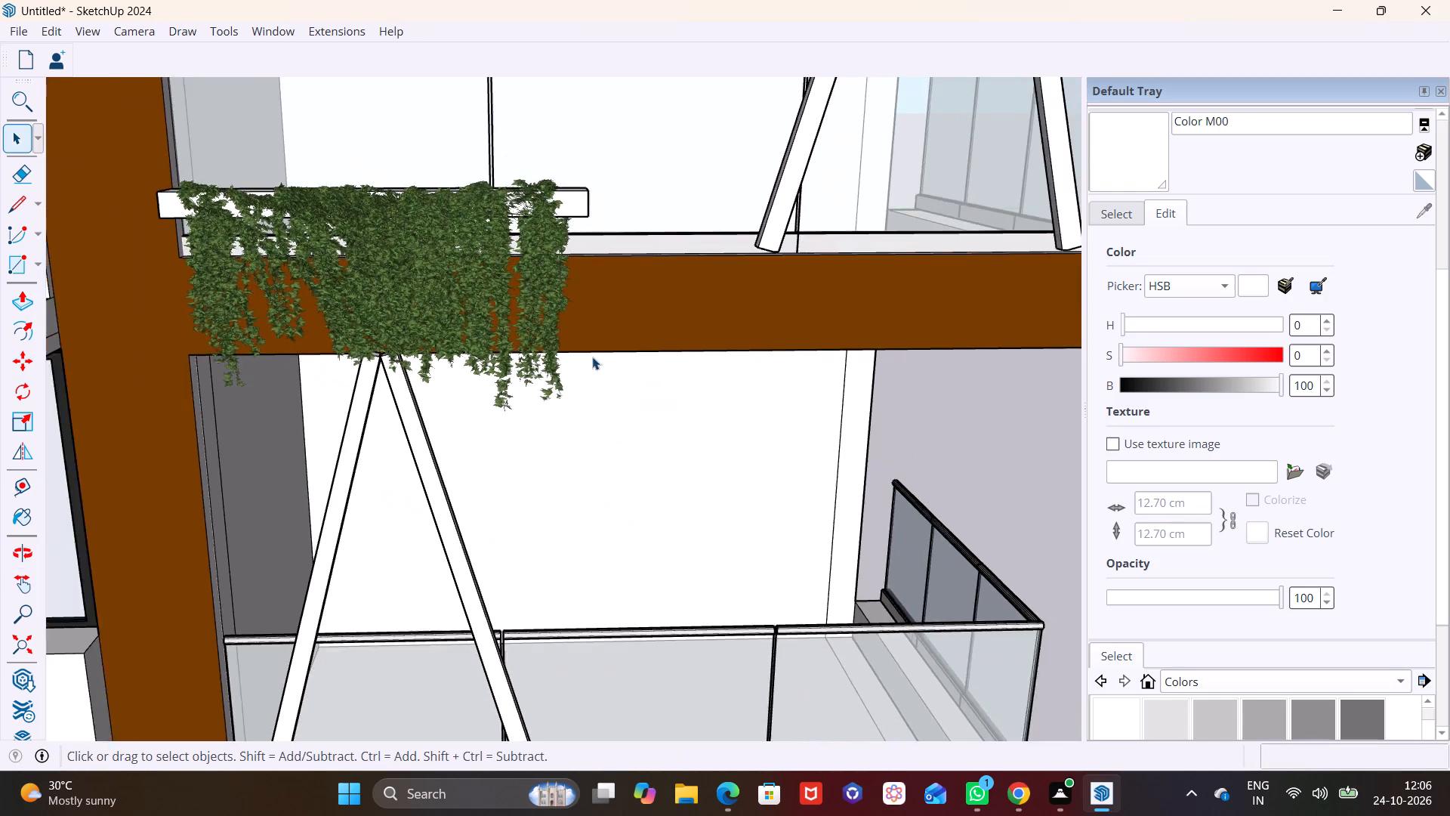
pyautogui.scroll(-9, 592, 357)
pyautogui.moveTo(587, 392); pyautogui.dragTo(594, 285, button='middle')
pyautogui.scroll(2, 575, 291)
pyautogui.keyDown('shift'); pyautogui.moveTo(574, 291); pyautogui.dragTo(563, 397, button='middle'); pyautogui.keyUp('shift')
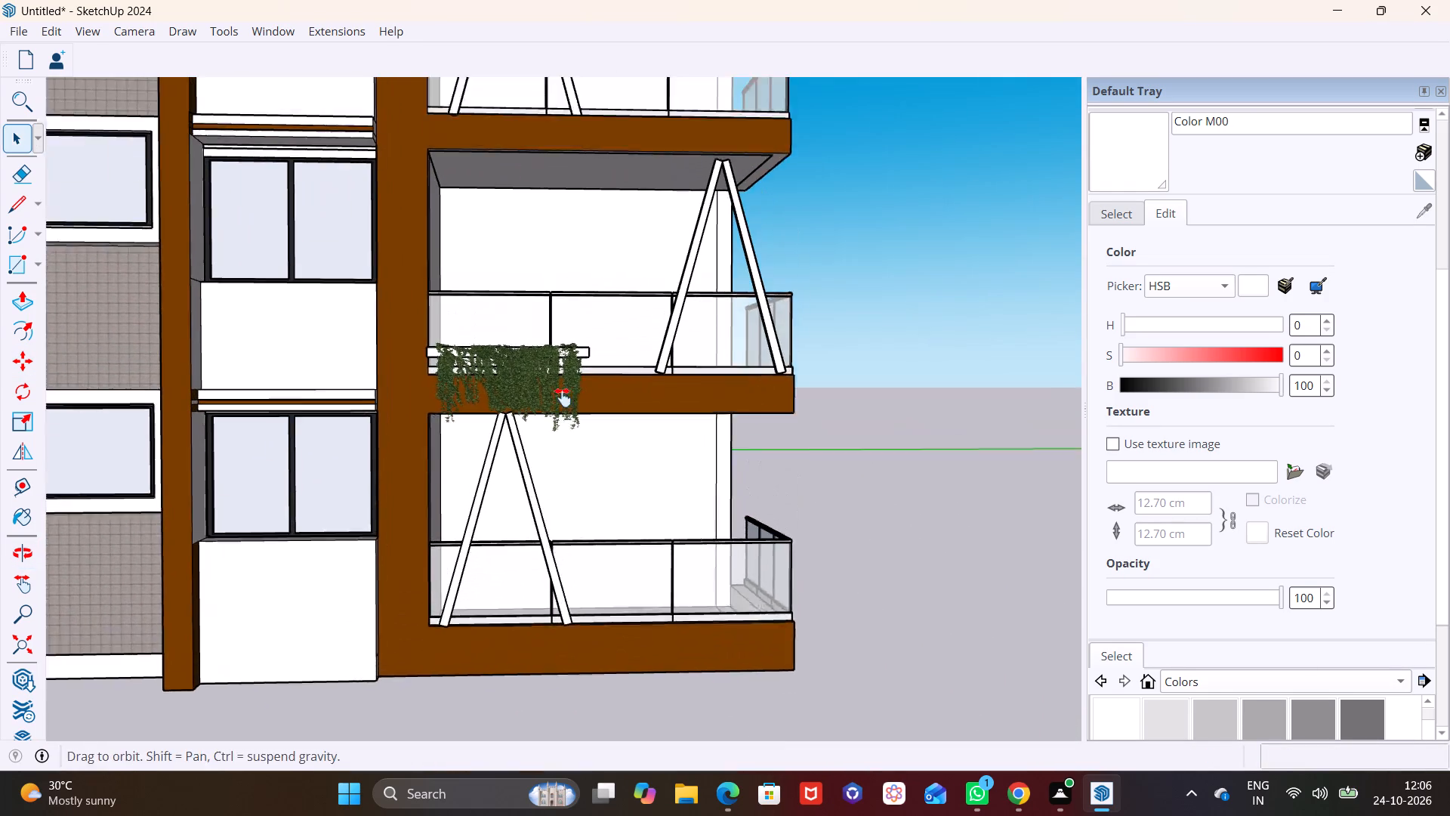
pyautogui.keyDown('shift'); pyautogui.moveTo(563, 397); pyautogui.dragTo(554, 436, button='middle'); pyautogui.keyUp('shift')
pyautogui.scroll(3, 548, 435)
pyautogui.moveTo(544, 435); pyautogui.dragTo(514, 444, button='middle')
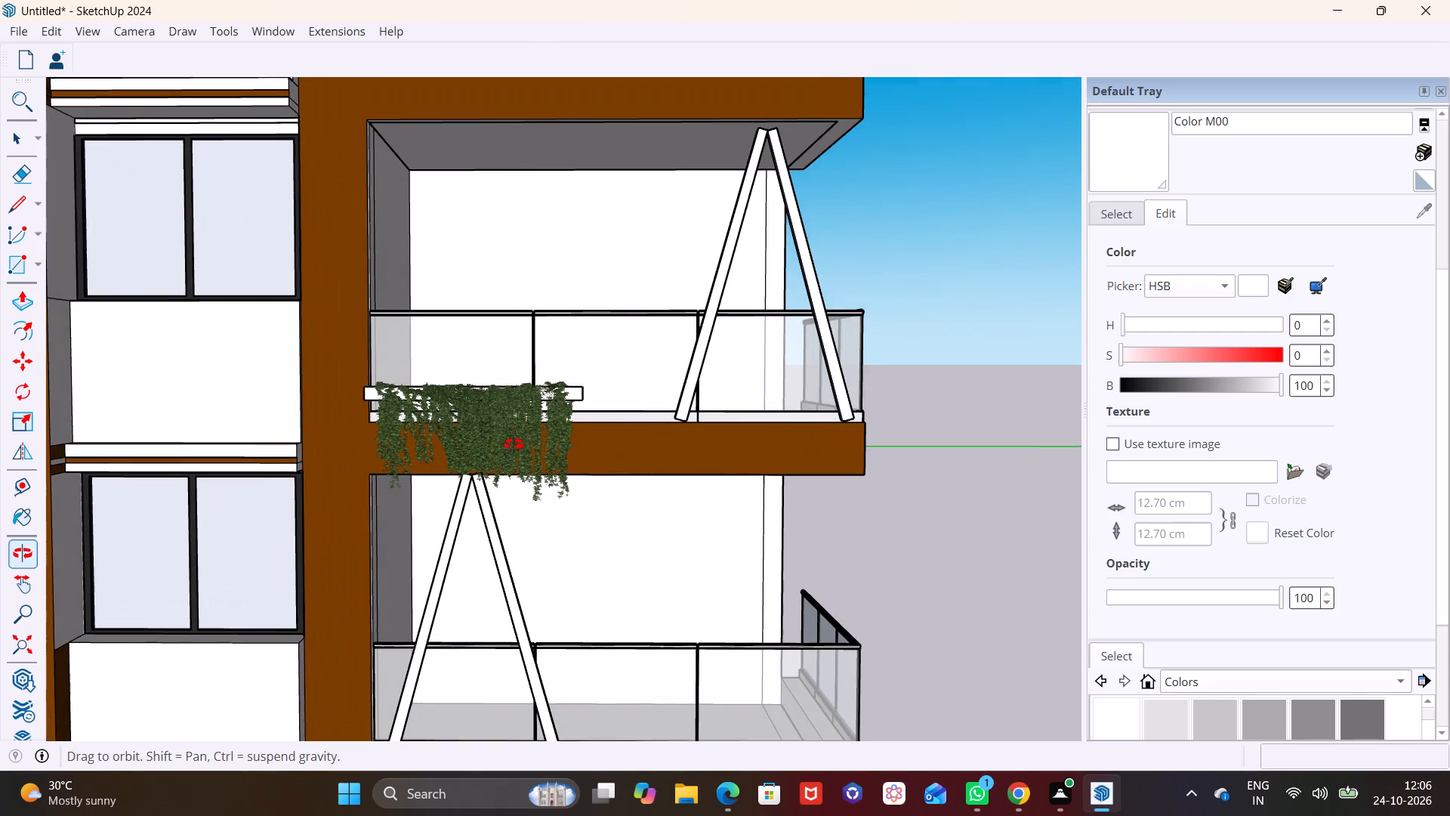
pyautogui.moveTo(514, 444); pyautogui.dragTo(511, 447, button='middle')
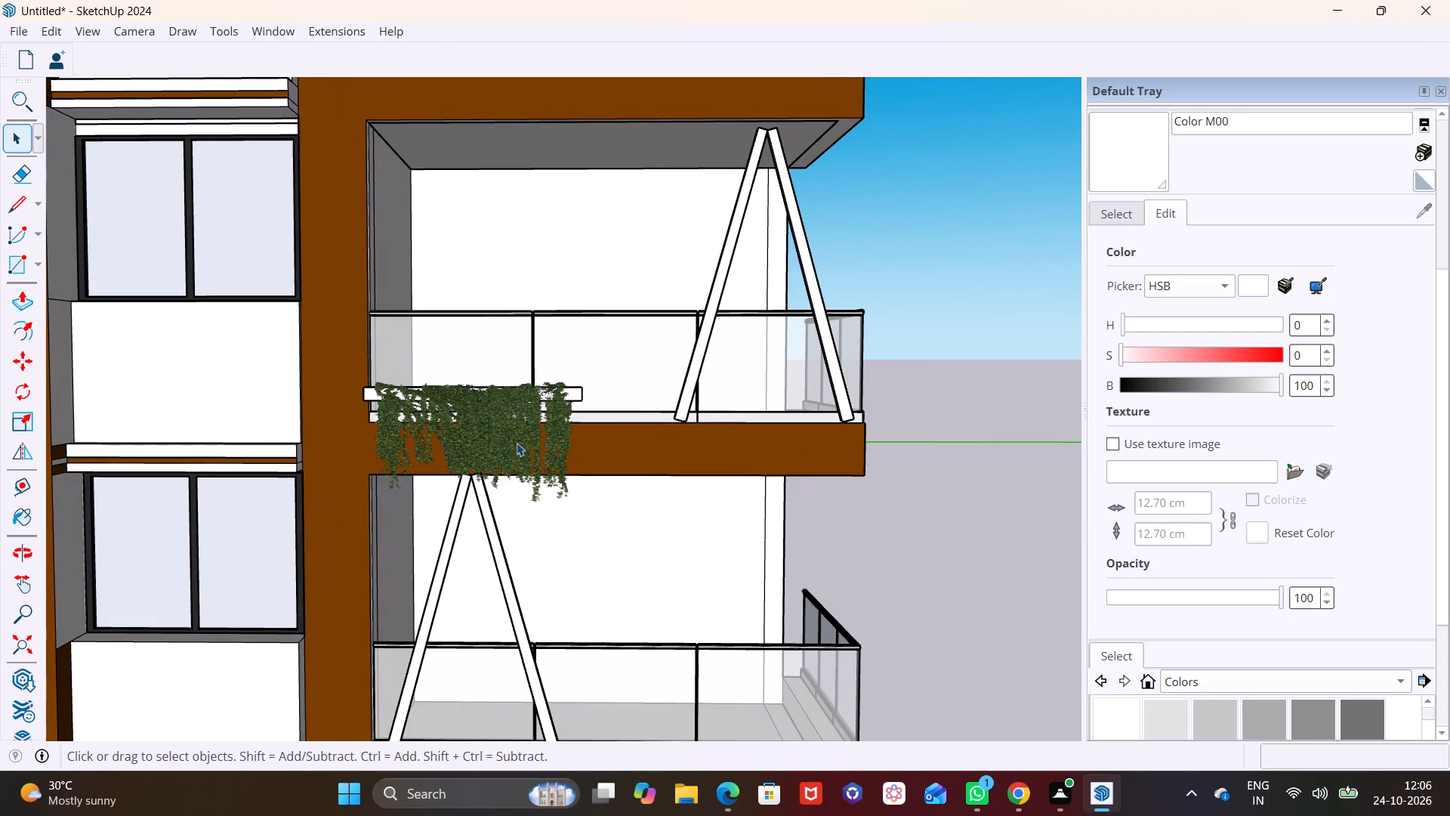
pyautogui.scroll(2, 507, 447)
pyautogui.scroll(-6, 513, 459)
pyautogui.scroll(2, 514, 464)
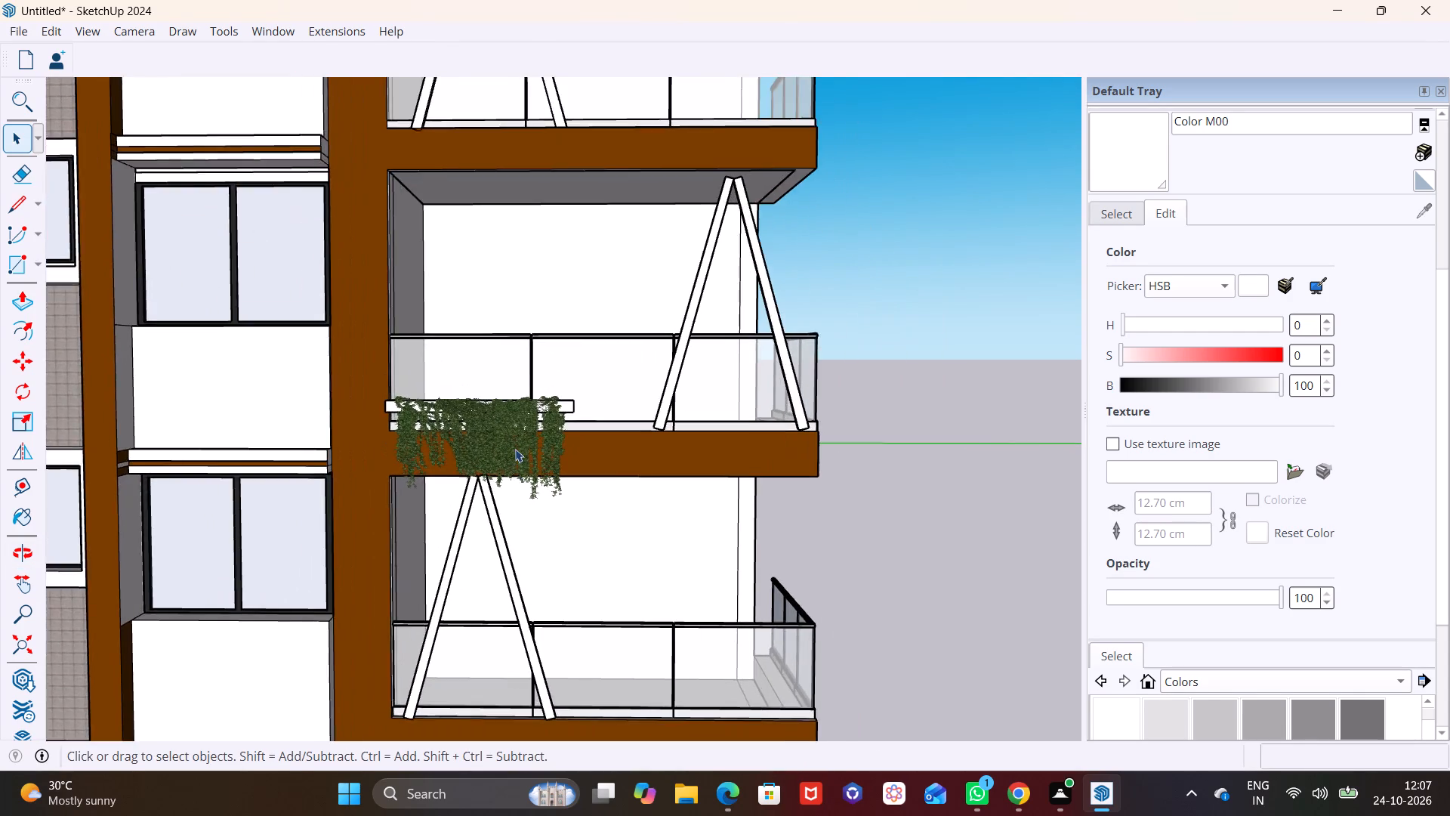
# Move the vine about 10 7/16" to seat its planter box against the ledge below the glass railing.
pyautogui.scroll(1, 515, 449)
pyautogui.moveTo(515, 449); pyautogui.dragTo(283, 464, button='middle')
pyautogui.scroll(6, 400, 395)
pyautogui.moveTo(561, 468); pyautogui.dragTo(323, 505, button='middle')
pyautogui.scroll(3, 344, 478)
pyautogui.click(443, 397)
pyautogui.press('m')
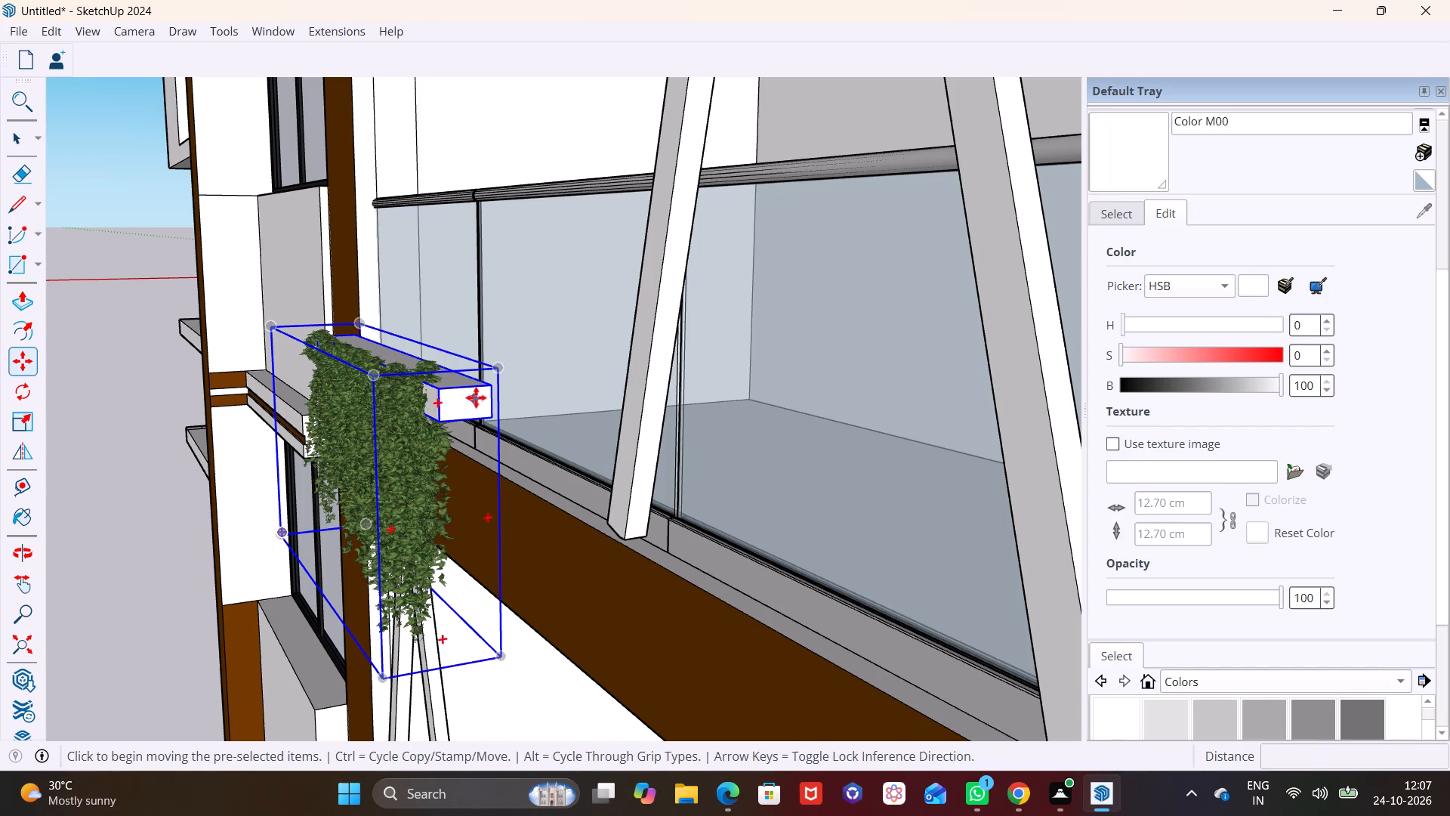
pyautogui.click(490, 382)
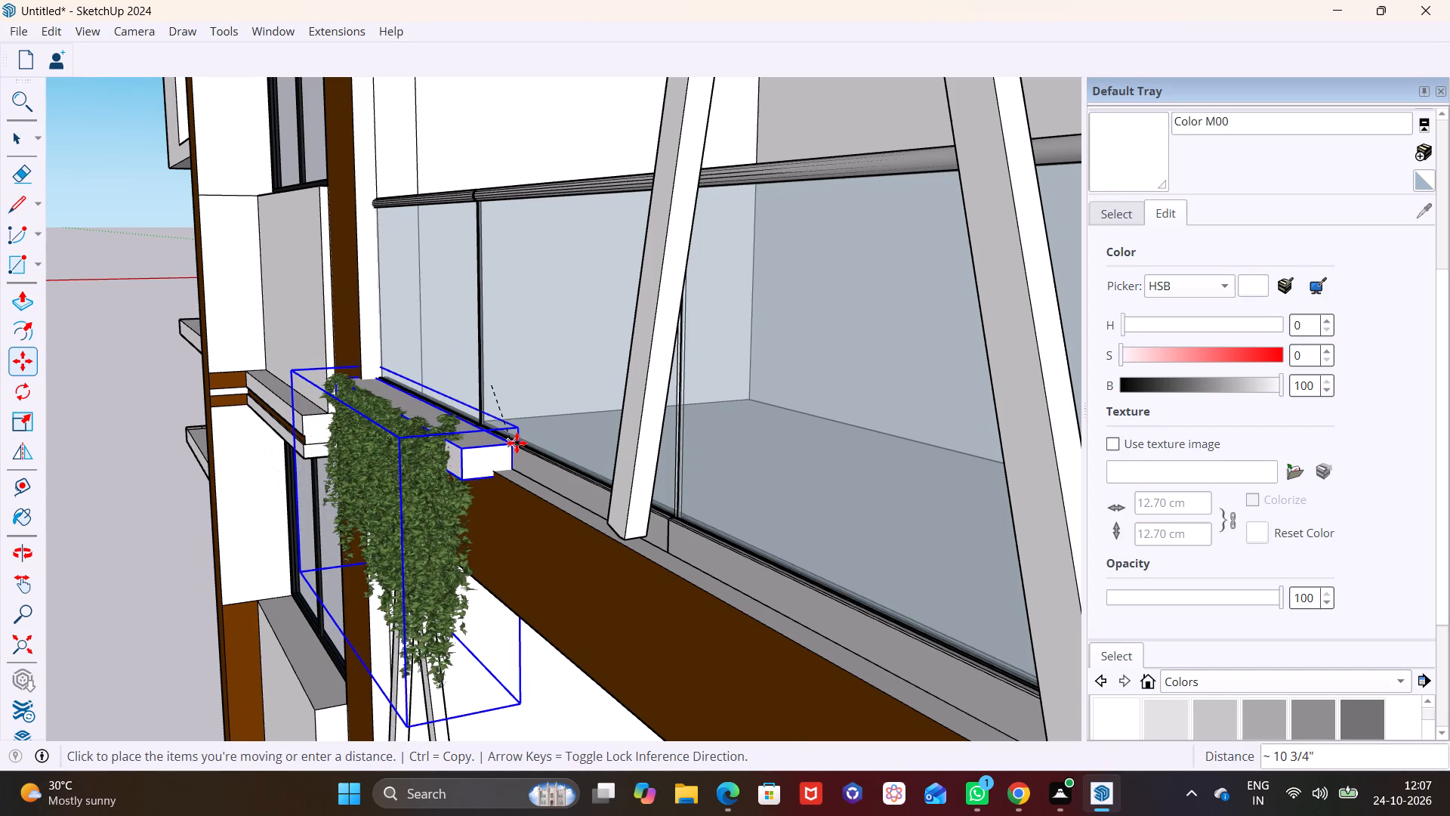
pyautogui.click(517, 443)
pyautogui.press('space')
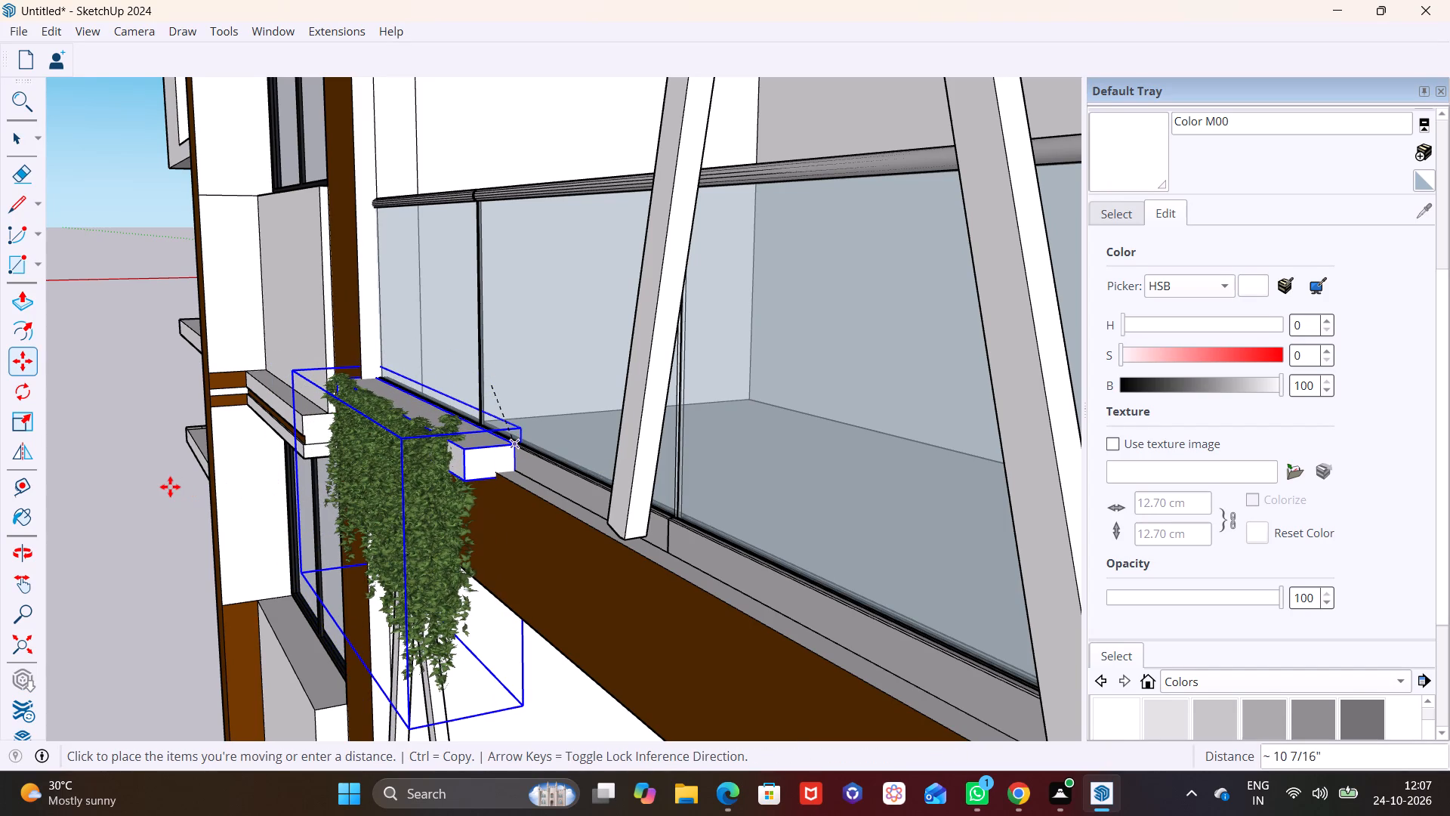
pyautogui.press('space')
pyautogui.click(162, 484)
# Copy the vine about 8' 10" along the balcony front so the duplicate ends at the balcony's outer corner.
pyautogui.moveTo(321, 488); pyautogui.dragTo(680, 413, button='middle')
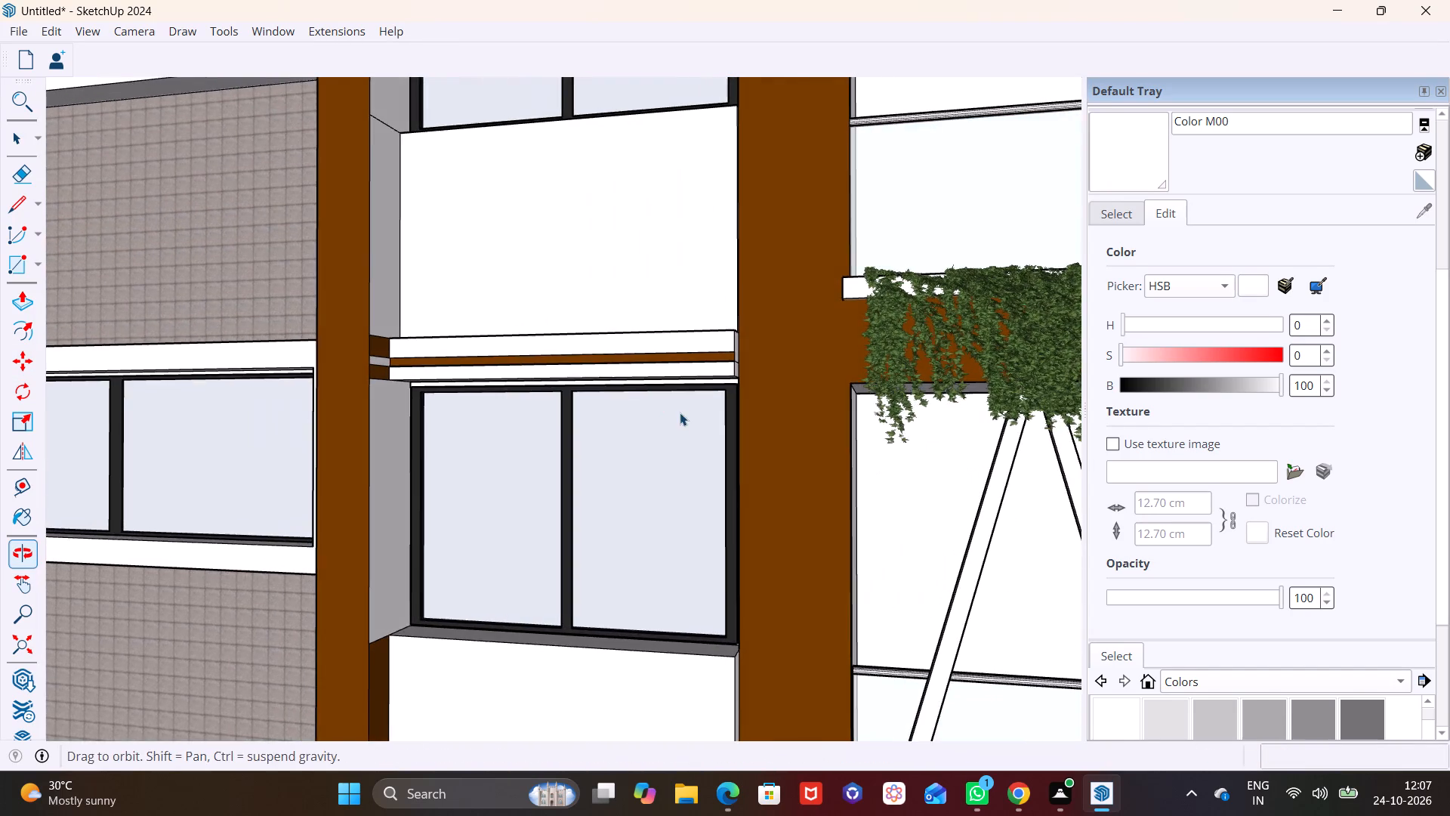
pyautogui.scroll(-9, 704, 410)
pyautogui.keyDown('shift'); pyautogui.moveTo(817, 426); pyautogui.dragTo(460, 461, button='middle'); pyautogui.keyUp('shift')
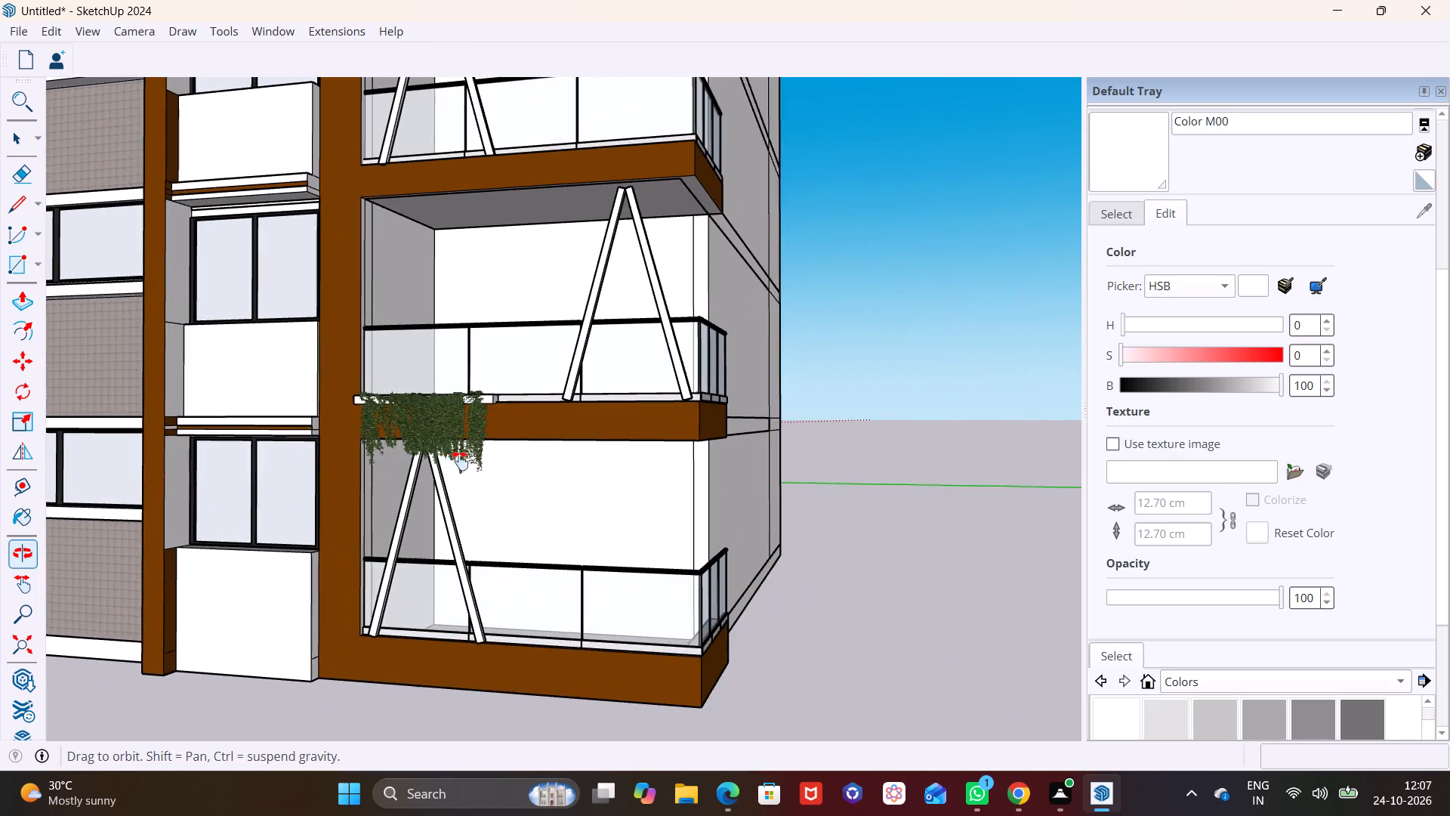
pyautogui.keyDown('shift'); pyautogui.moveTo(460, 461); pyautogui.dragTo(455, 462, button='middle'); pyautogui.keyUp('shift')
pyautogui.moveTo(508, 478); pyautogui.dragTo(588, 484, button='middle')
pyautogui.scroll(7, 472, 419)
pyautogui.click(520, 427)
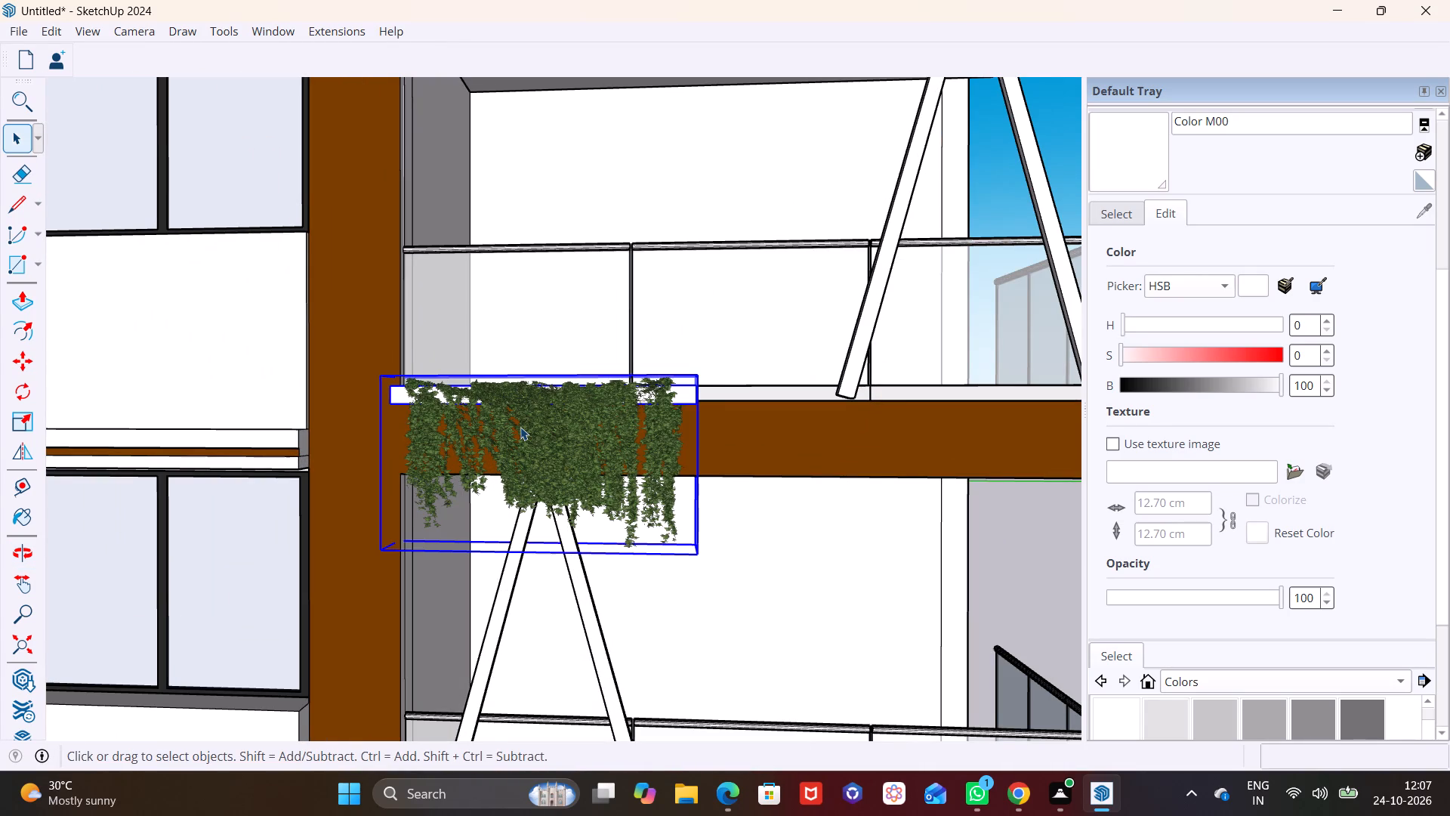
pyautogui.press('m')
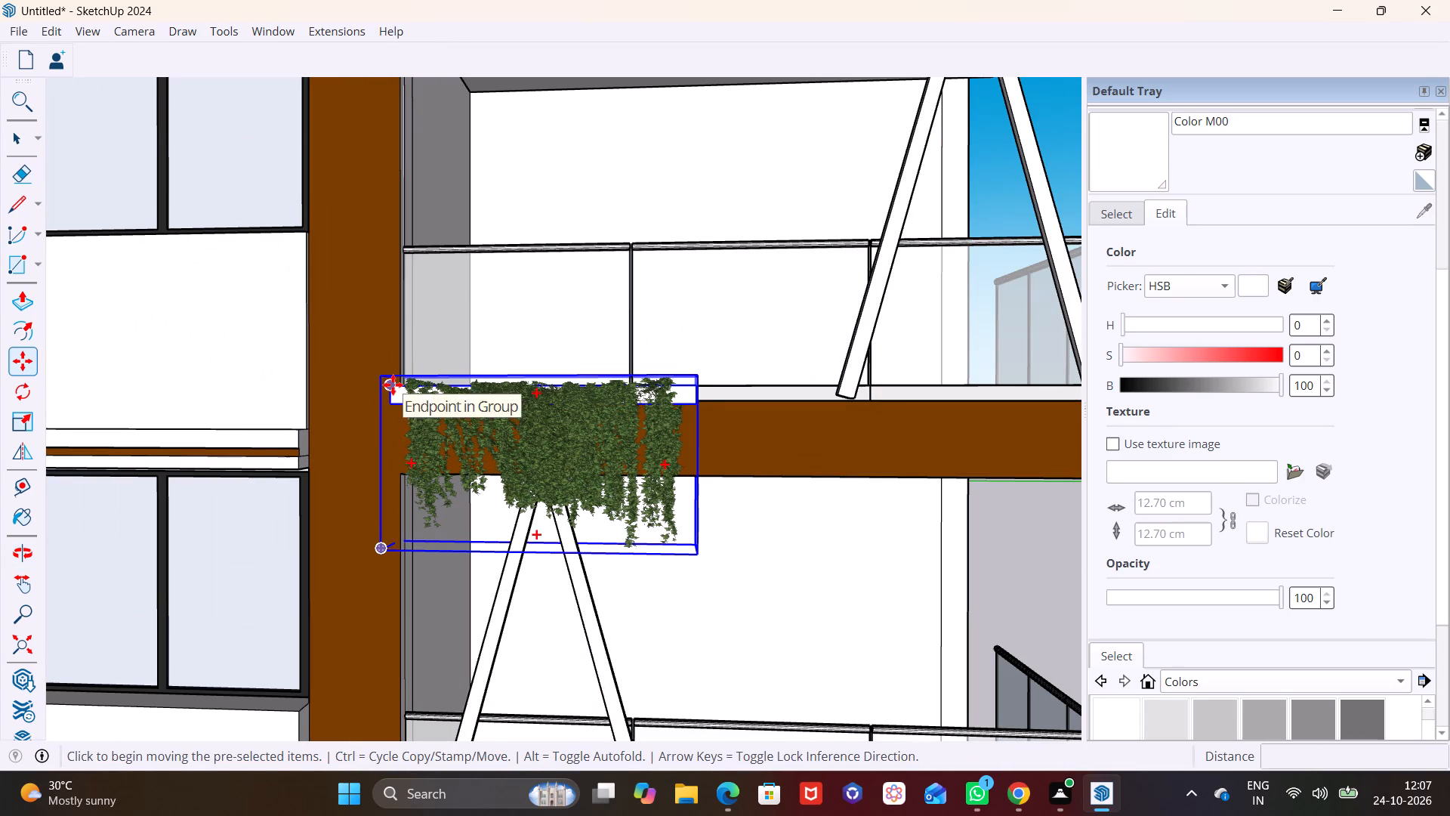
pyautogui.click(393, 385)
pyautogui.scroll(-6, 655, 395)
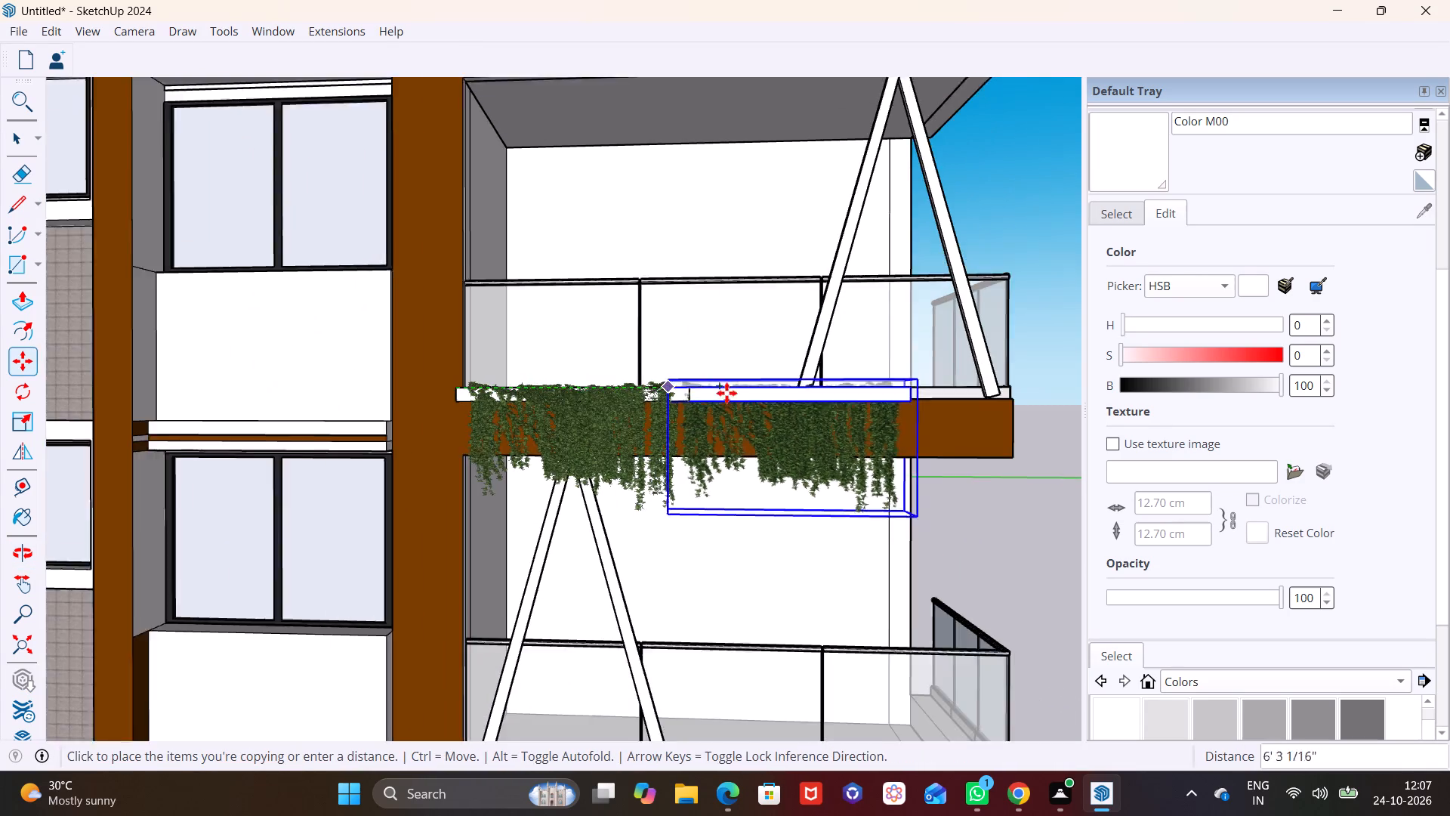
pyautogui.keyDown('shift'); pyautogui.moveTo(739, 393); pyautogui.dragTo(430, 412, button='middle'); pyautogui.keyUp('shift')
pyautogui.scroll(2, 528, 405)
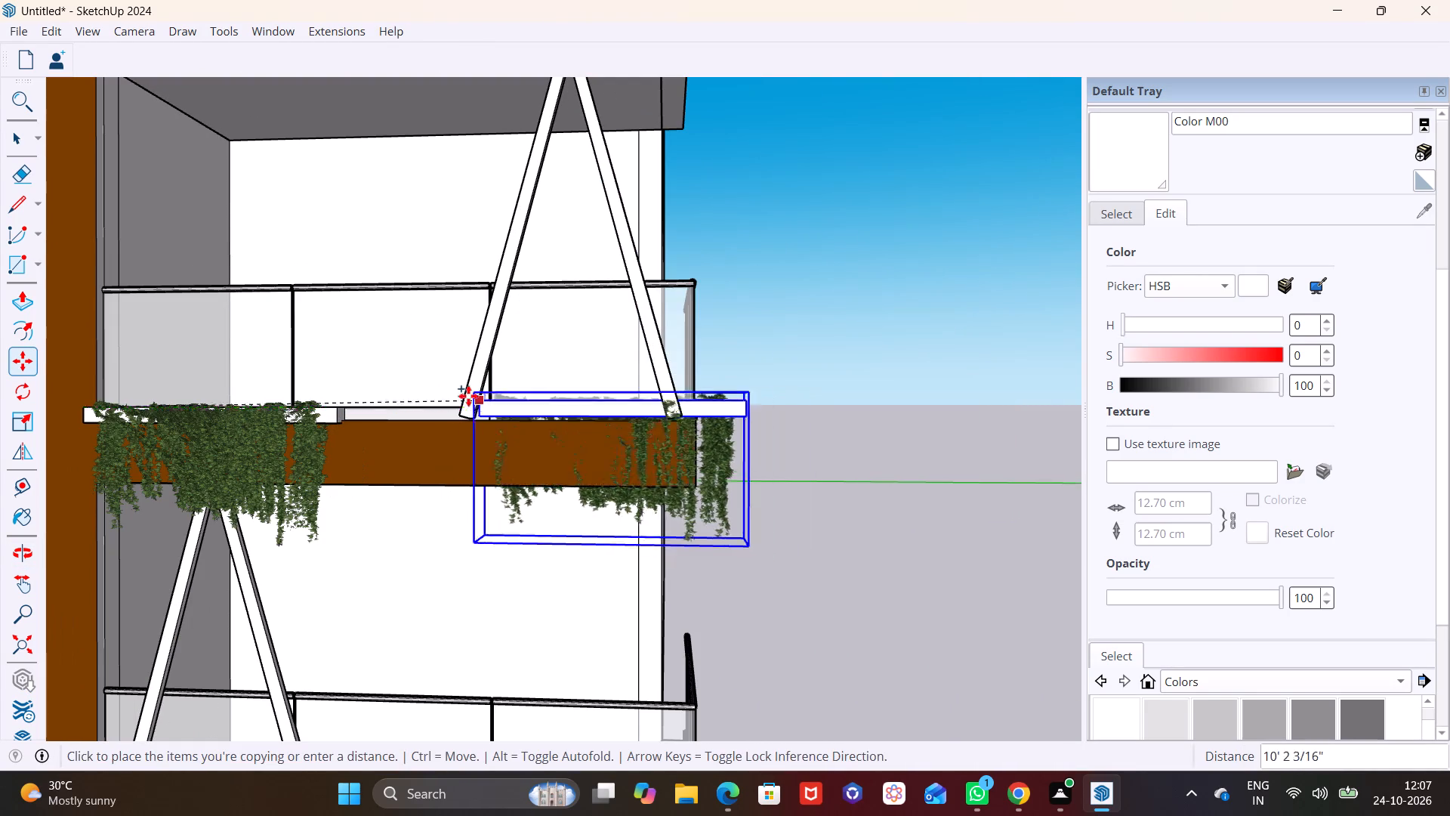
pyautogui.click(421, 406)
pyautogui.press('space')
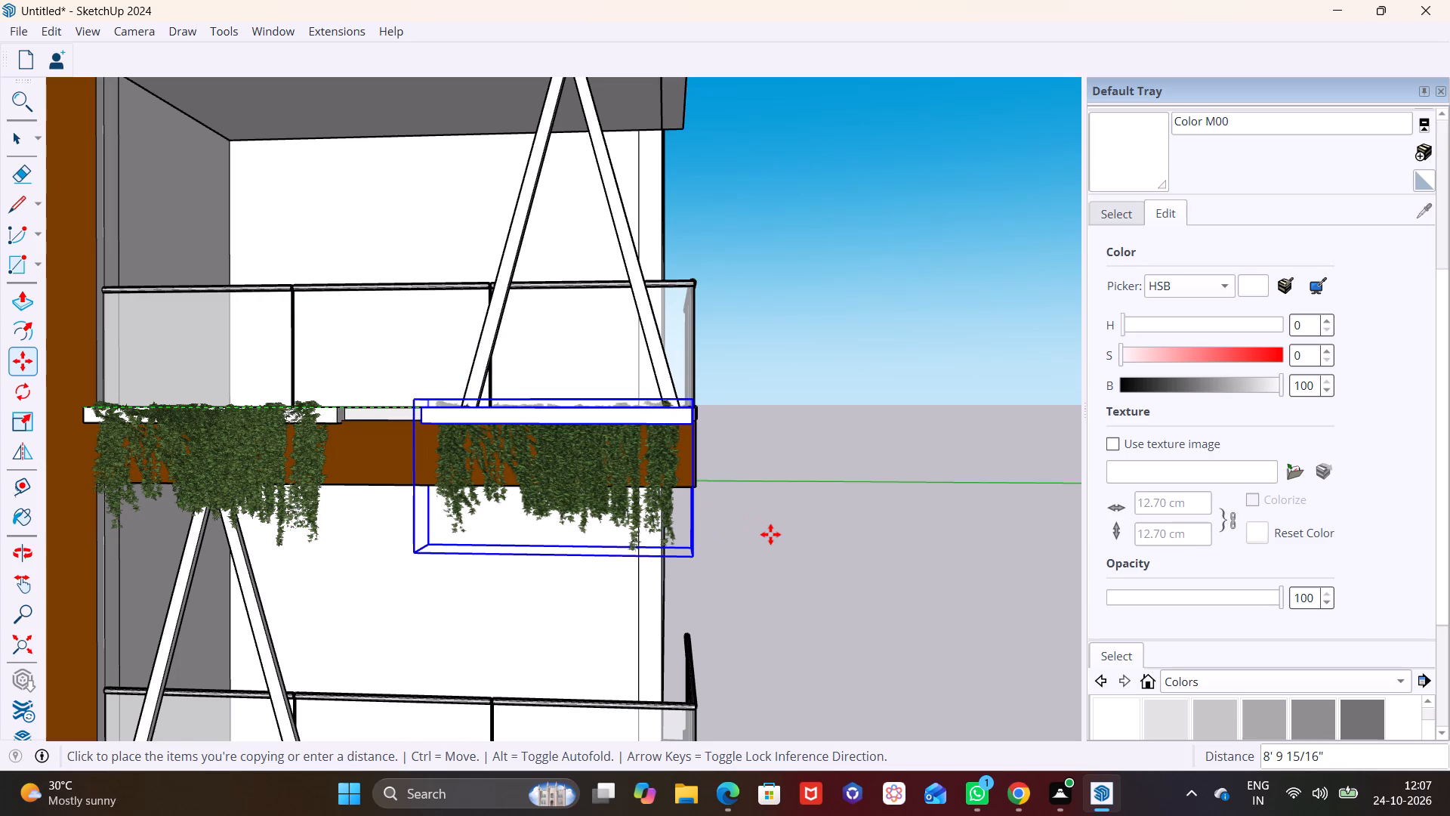
pyautogui.press('space')
pyautogui.click(770, 534)
pyautogui.press('space')
pyautogui.click(779, 528)
# Delete the white planter box inside the copied vine at the balcony corner, keeping the foliage.
pyautogui.moveTo(754, 511); pyautogui.dragTo(665, 537, button='middle')
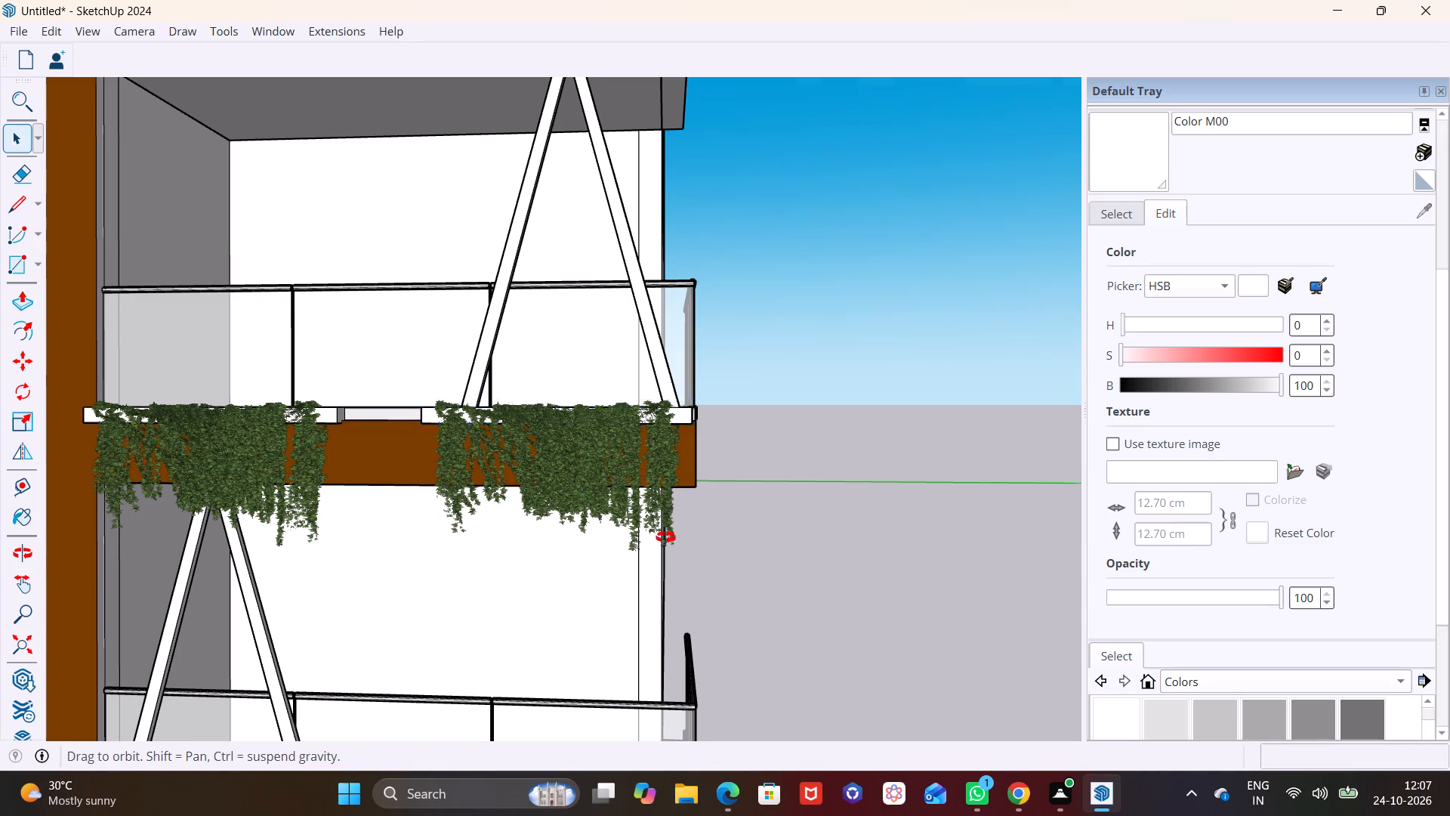
pyautogui.moveTo(665, 537); pyautogui.dragTo(409, 589, button='middle')
pyautogui.scroll(9, 498, 470)
pyautogui.tripleClick(508, 447)
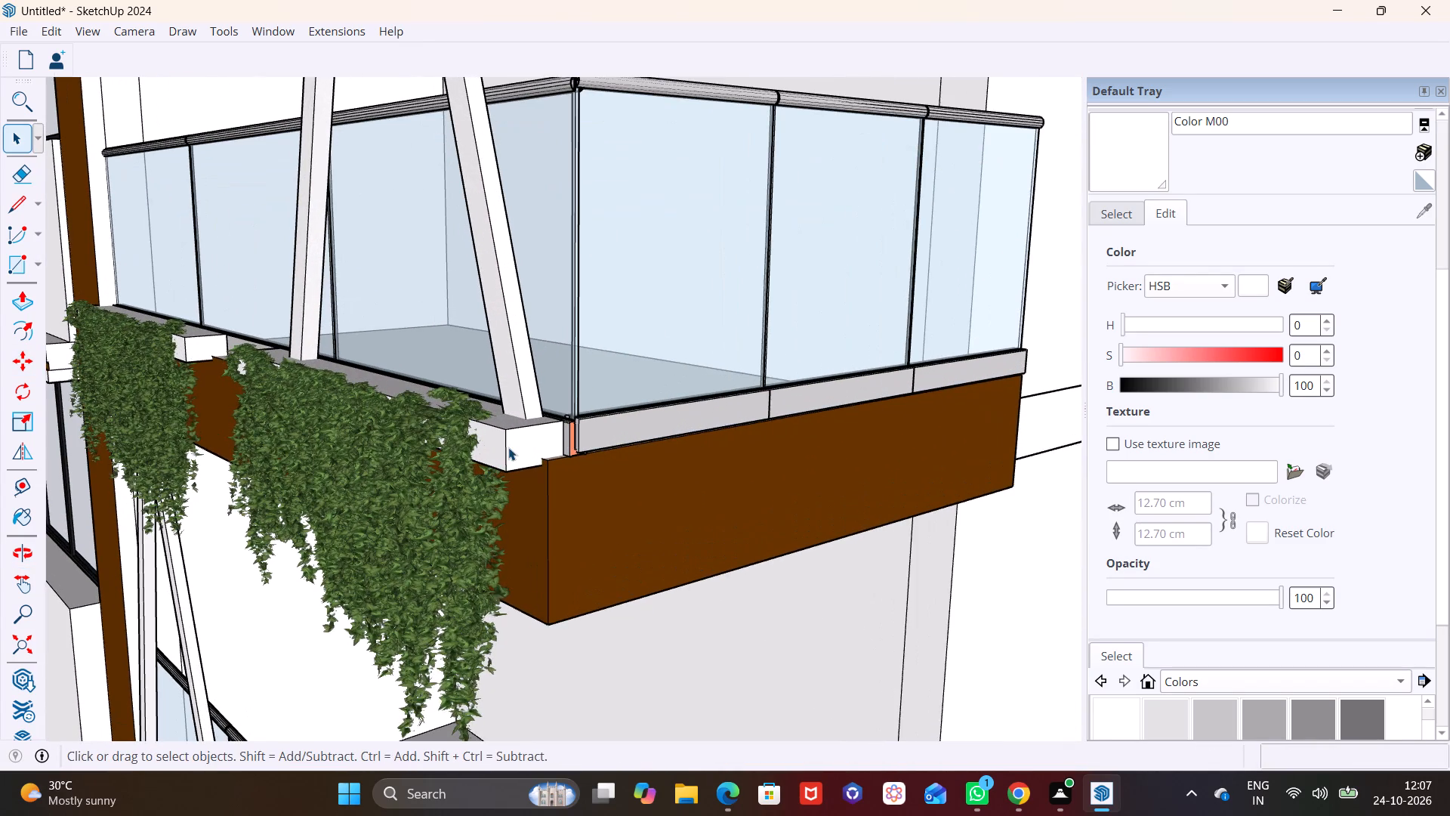
pyautogui.press('Delete')
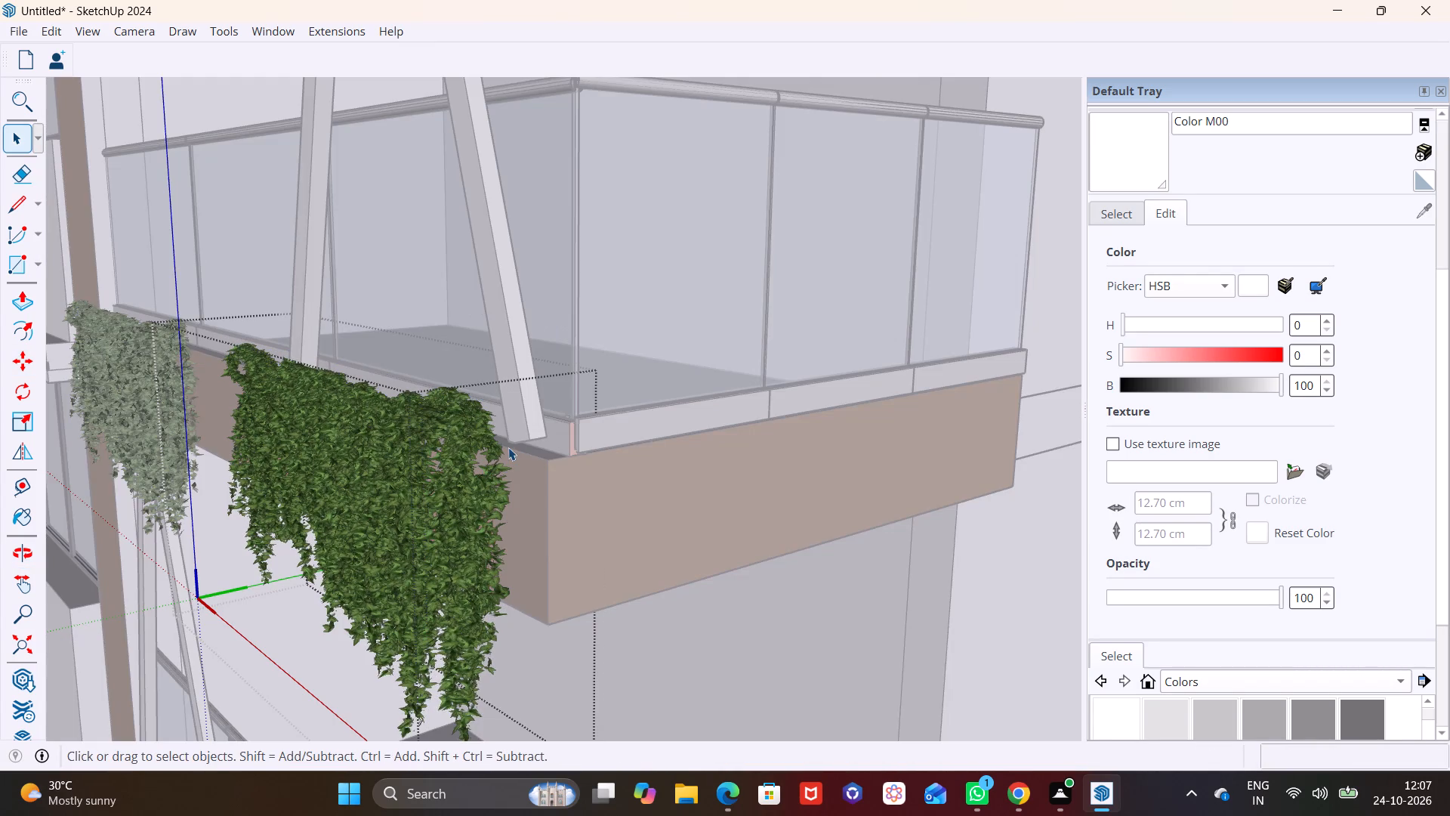
pyautogui.scroll(-2, 338, 416)
pyautogui.click(720, 612)
pyautogui.press('space')
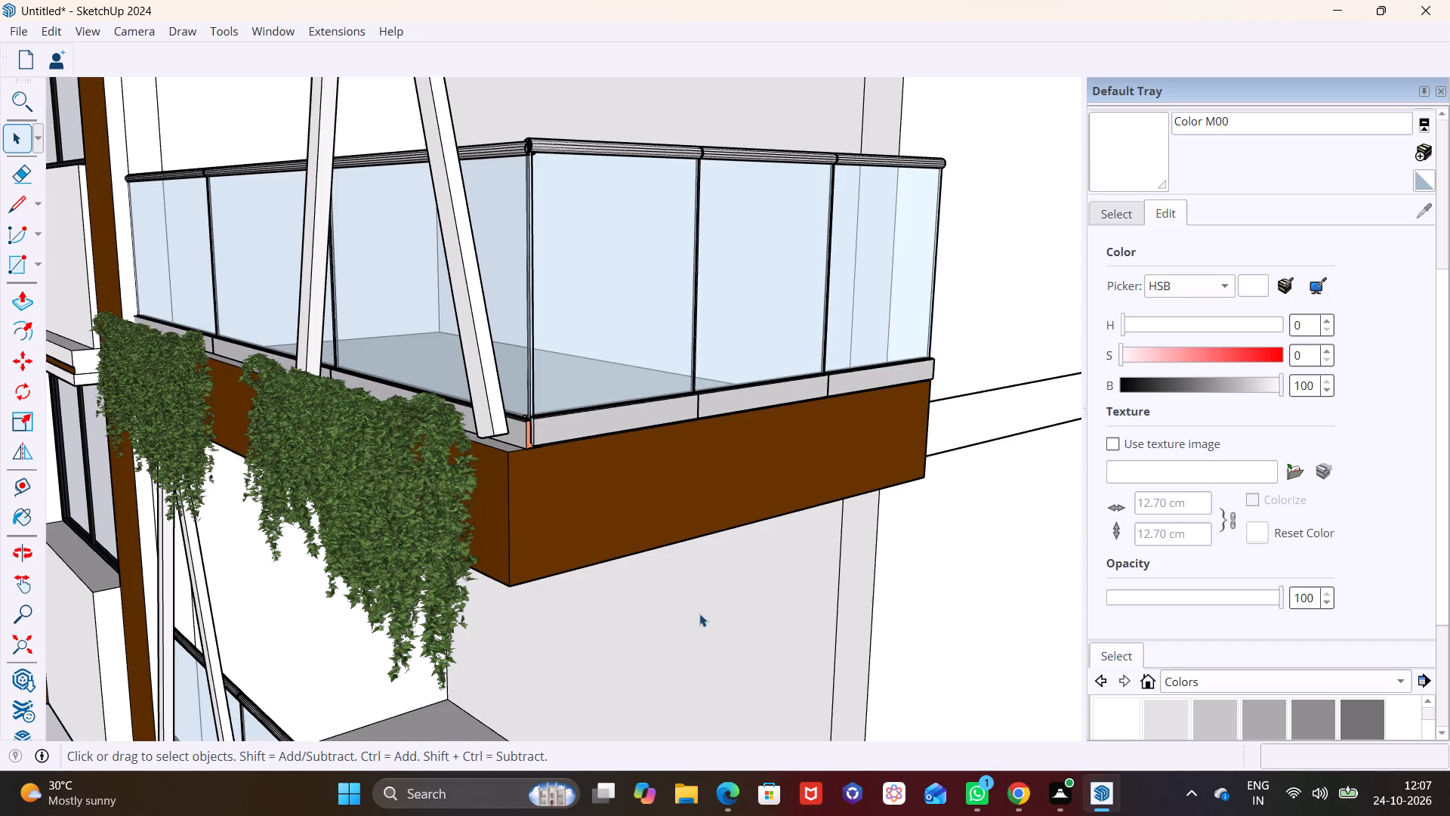
# Examine the vines along the balcony front and around its outer corner from several angles.
pyautogui.moveTo(430, 493); pyautogui.dragTo(153, 474, button='middle')
pyautogui.scroll(-2, 265, 440)
pyautogui.moveTo(292, 443); pyautogui.dragTo(378, 450, button='middle')
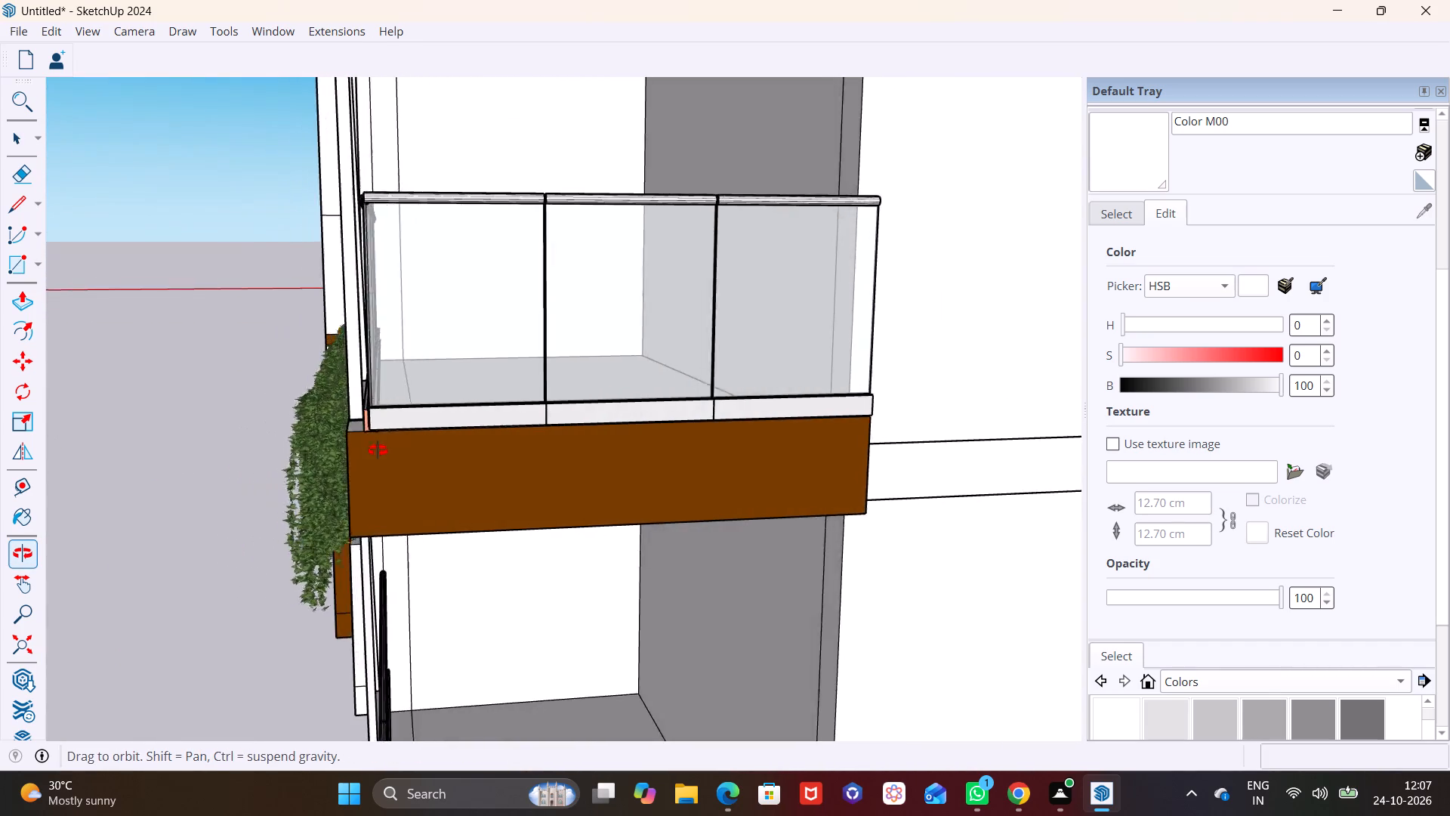
pyautogui.moveTo(378, 450); pyautogui.dragTo(507, 459, button='middle')
pyautogui.scroll(4, 492, 457)
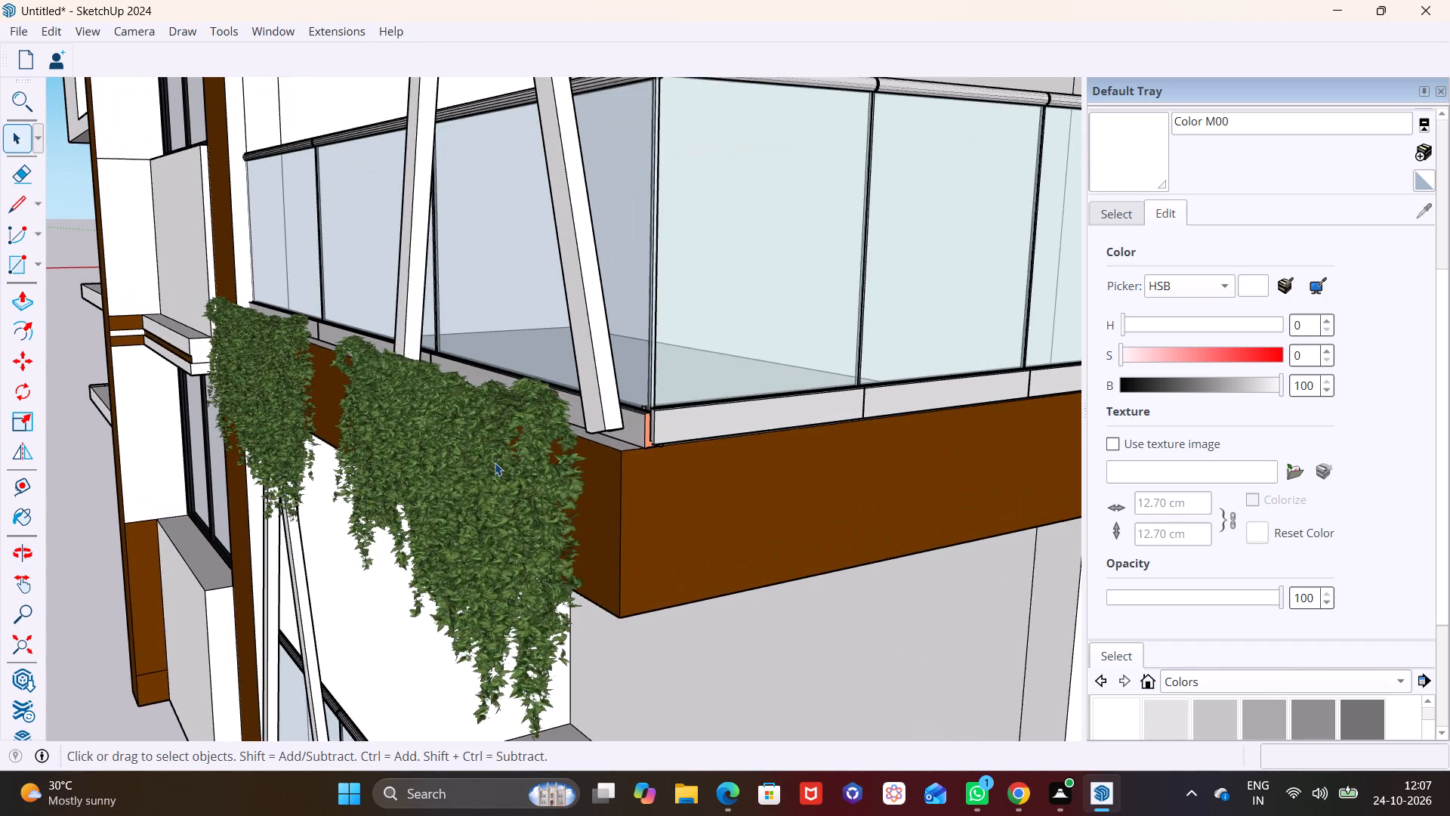
pyautogui.scroll(-2, 495, 462)
pyautogui.moveTo(332, 412); pyautogui.dragTo(445, 397, button='middle')
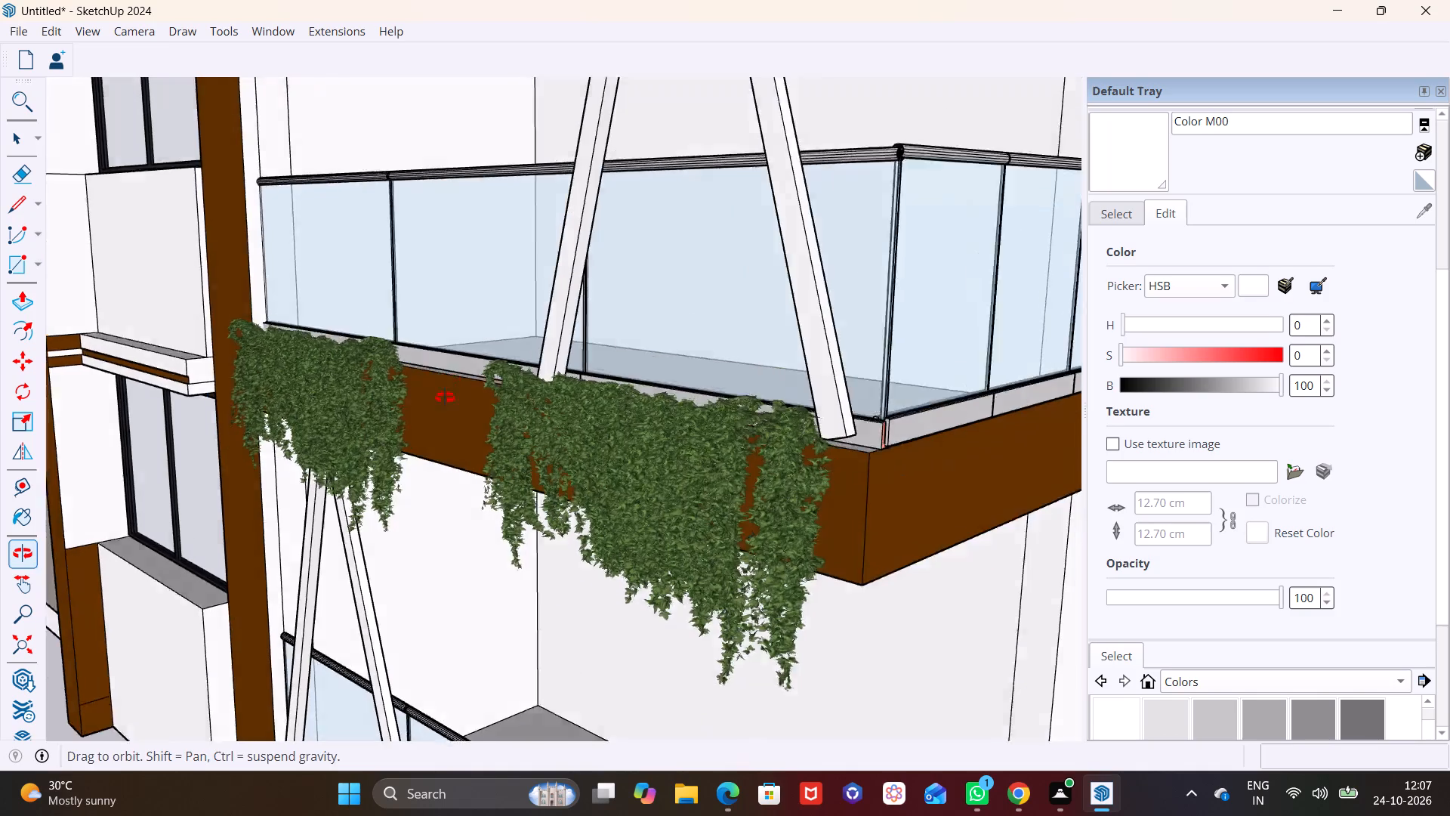
pyautogui.moveTo(445, 397); pyautogui.dragTo(448, 394, button='middle')
# Copy the corner vine straight up about 22' to the matching corner of the top balcony, two floors above.
pyautogui.scroll(-20, 558, 434)
pyautogui.moveTo(771, 542); pyautogui.dragTo(782, 526, button='middle')
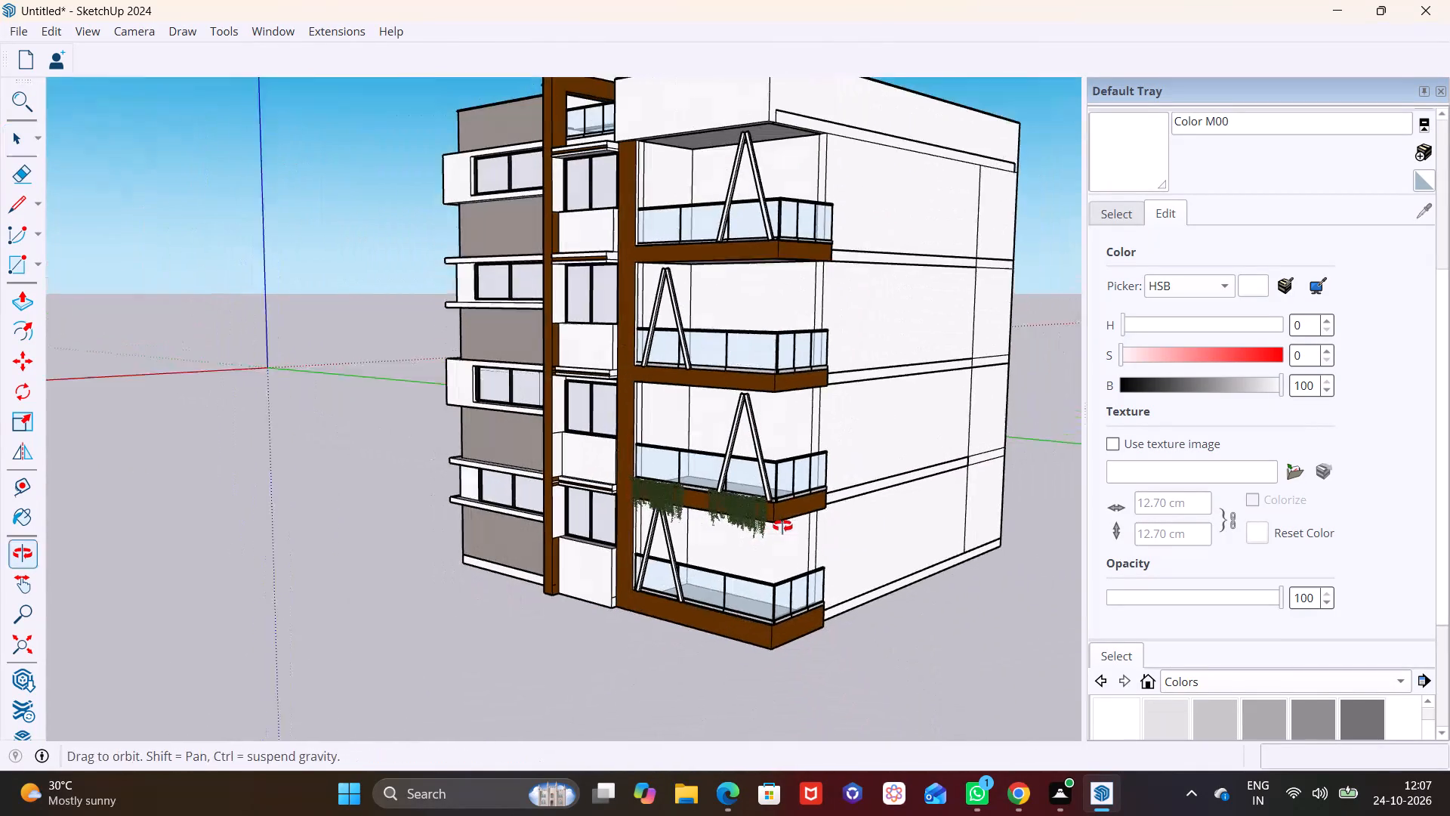
pyautogui.moveTo(782, 526); pyautogui.dragTo(785, 515, button='middle')
pyautogui.keyDown('shift'); pyautogui.moveTo(782, 515); pyautogui.dragTo(641, 604, button='middle'); pyautogui.keyUp('shift')
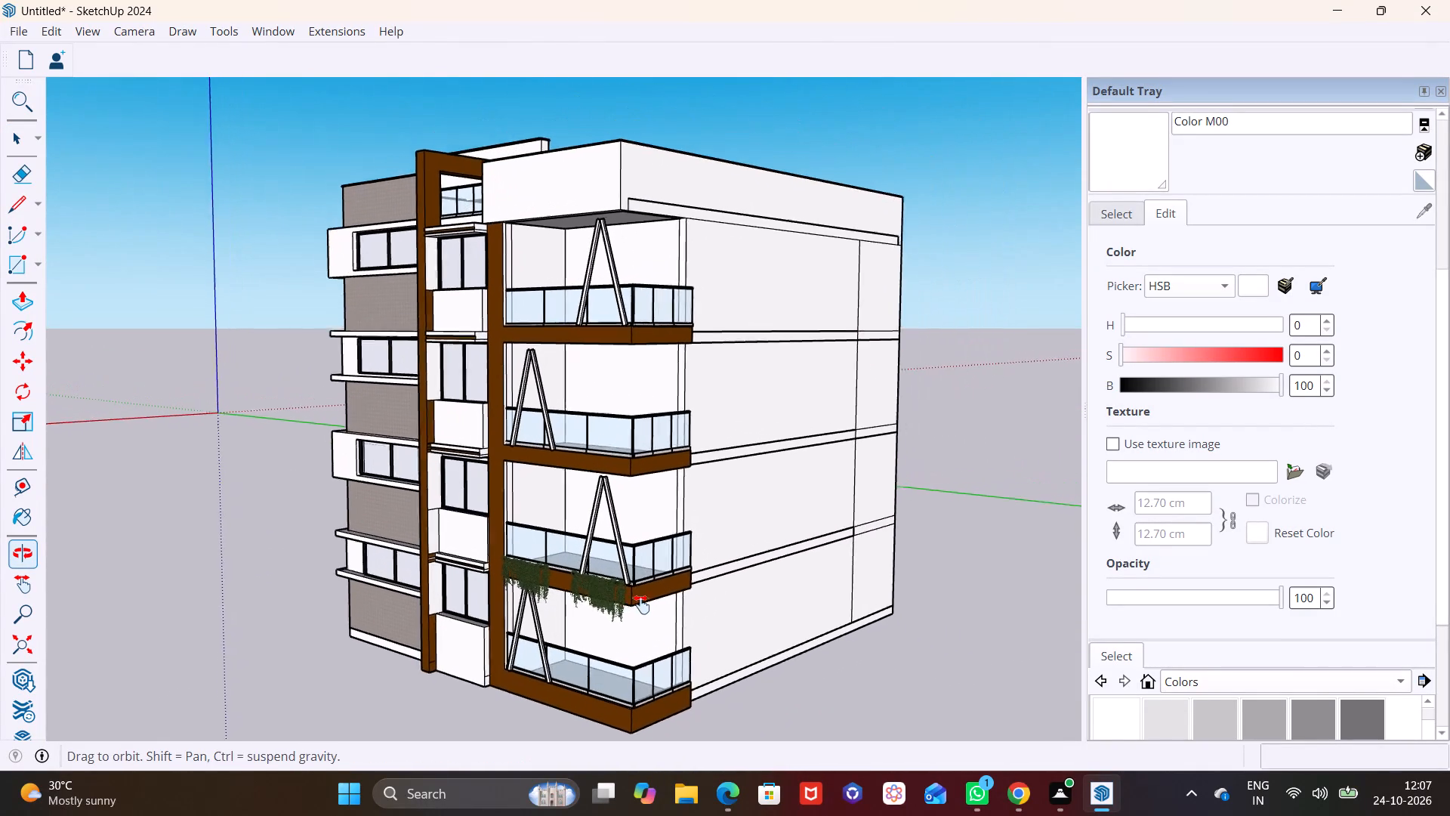
pyautogui.keyDown('shift'); pyautogui.moveTo(641, 604); pyautogui.dragTo(612, 615, button='middle'); pyautogui.keyUp('shift')
pyautogui.click(572, 617)
pyautogui.scroll(3, 564, 613)
pyautogui.press('m')
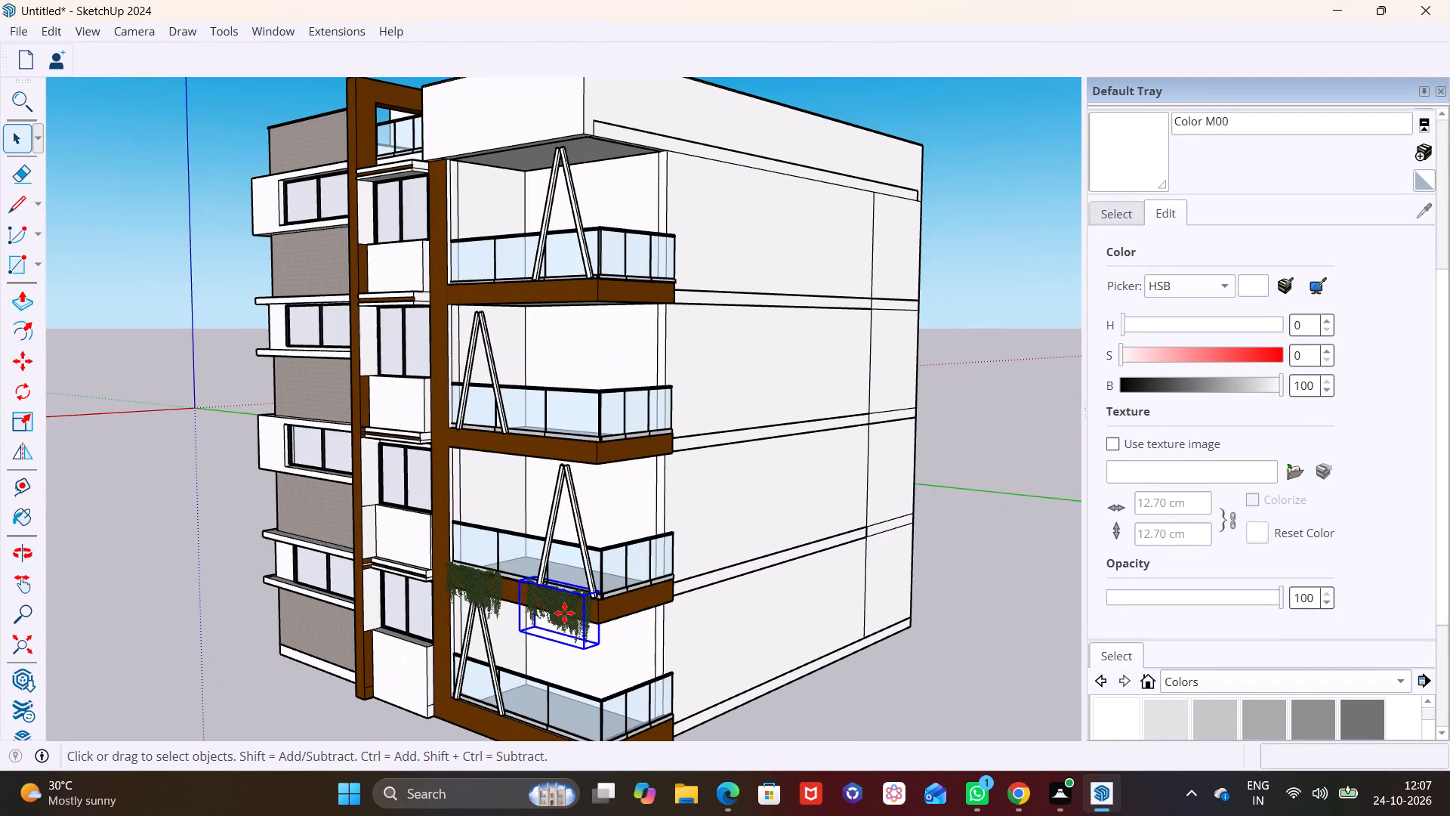
pyautogui.click(585, 599)
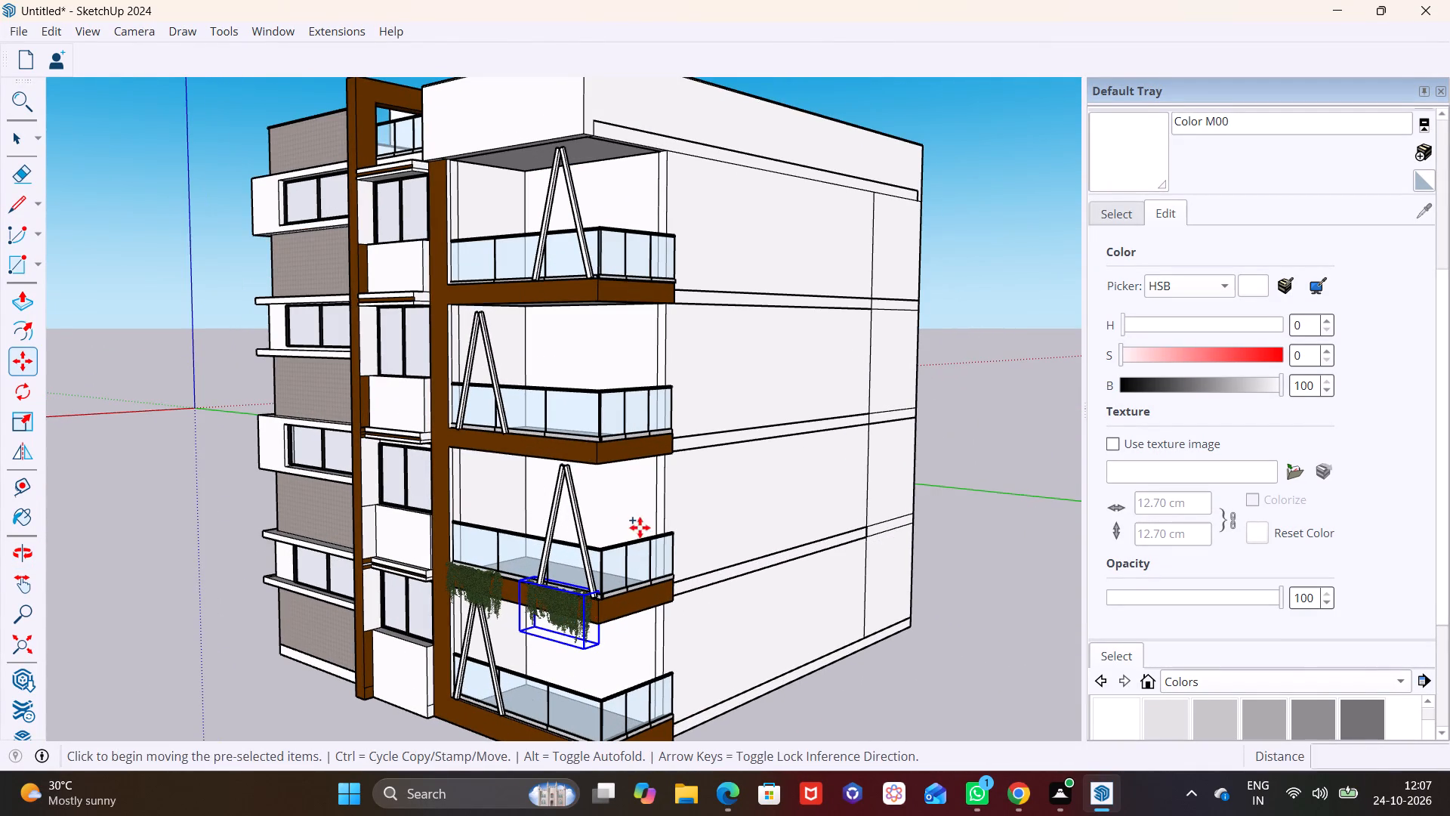
pyautogui.keyDown('shift'); pyautogui.moveTo(591, 380); pyautogui.dragTo(548, 591, button='middle'); pyautogui.keyUp('shift')
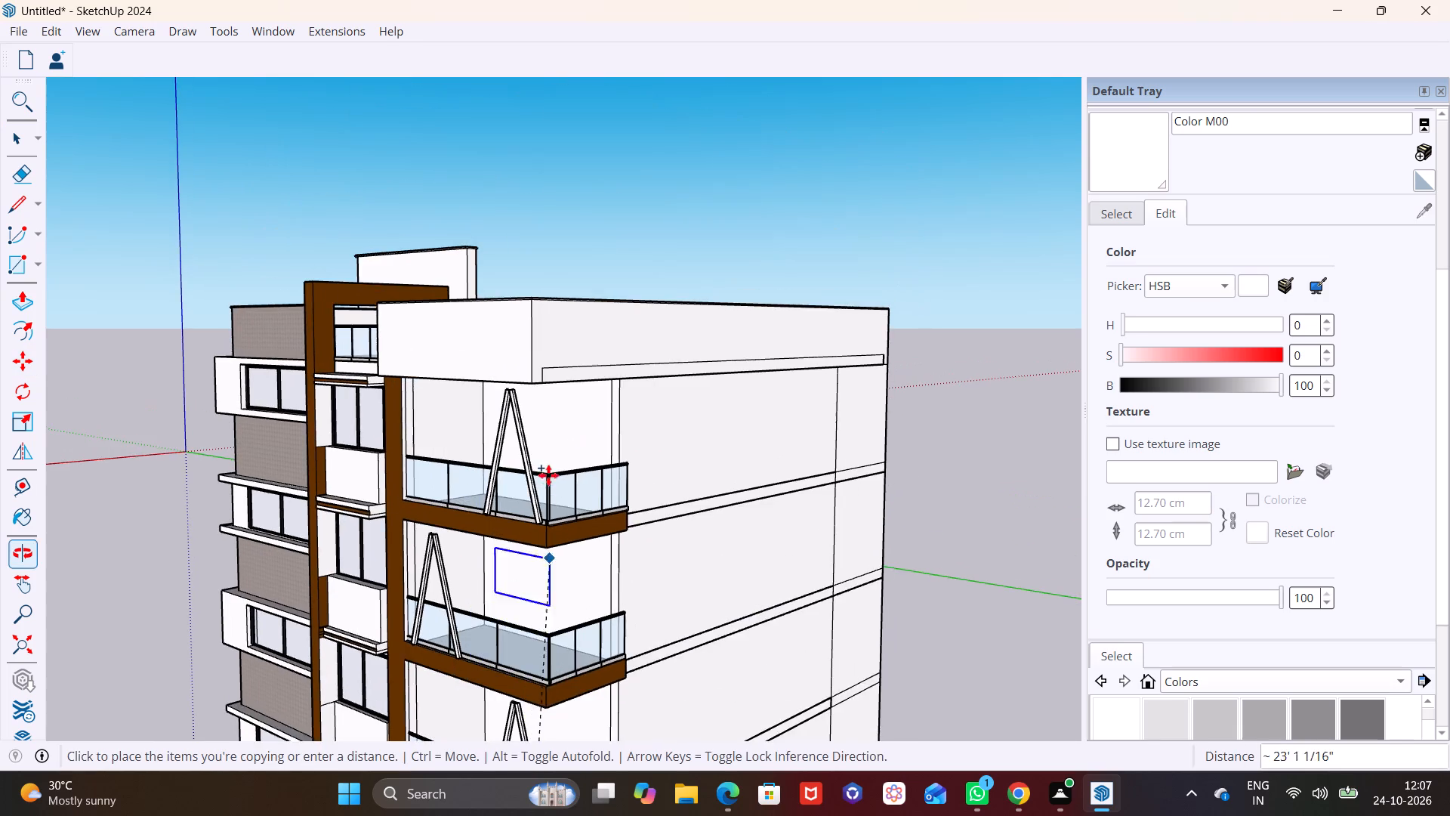
pyautogui.scroll(17, 548, 477)
pyautogui.moveTo(523, 540); pyautogui.dragTo(373, 592, button='middle')
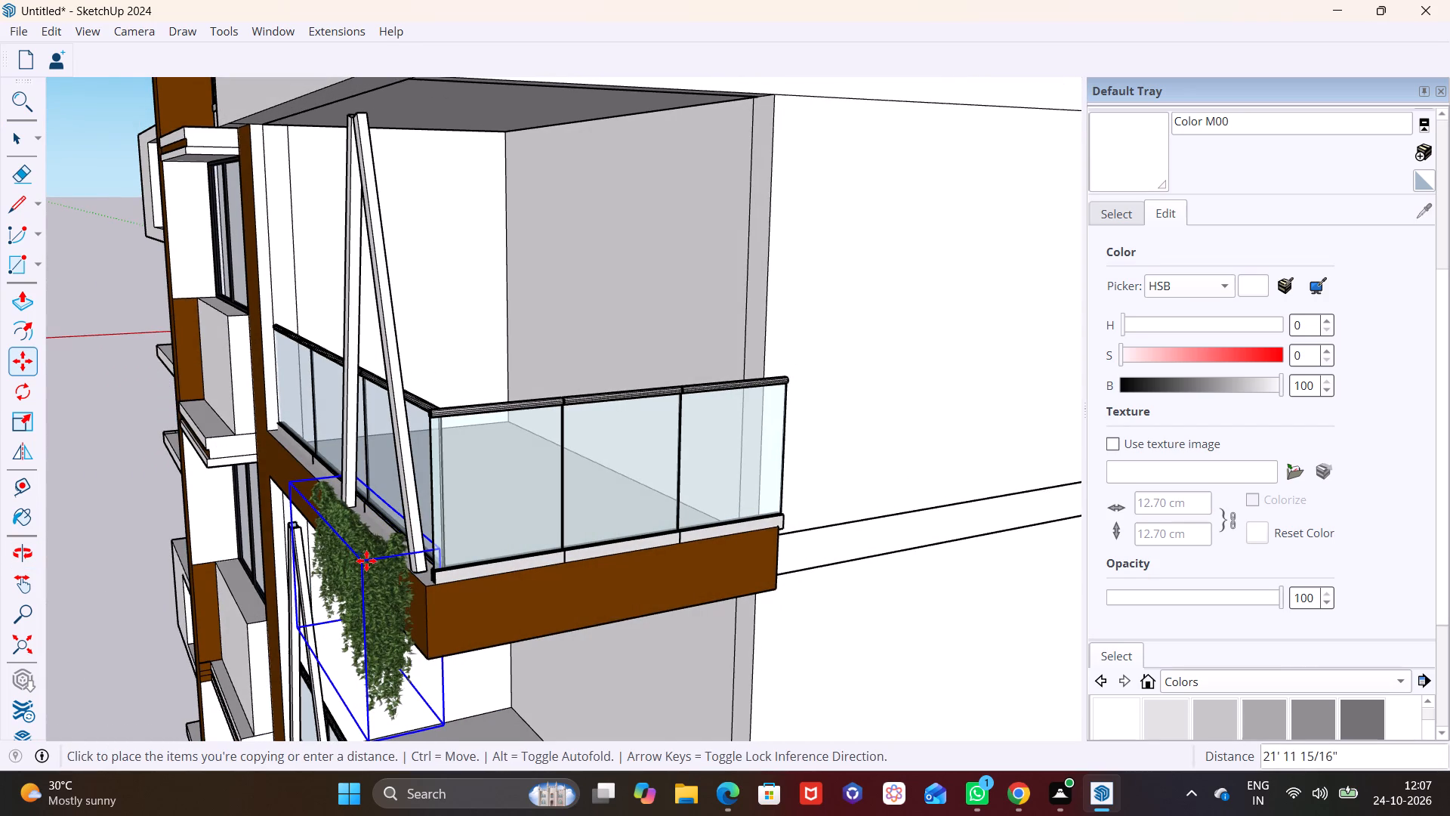
pyautogui.click(366, 561)
pyautogui.press('space')
pyautogui.press('space')
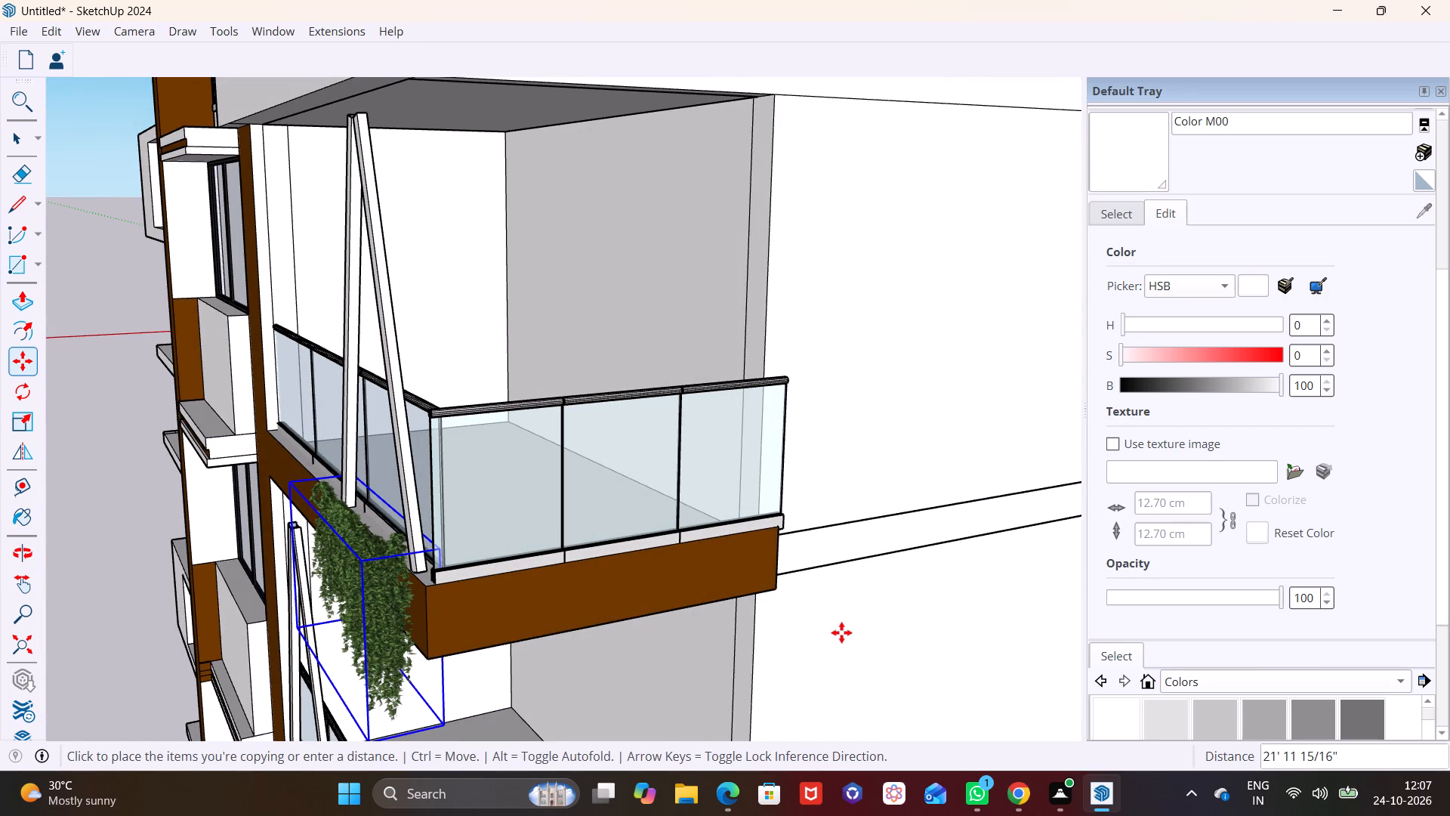
pyautogui.click(841, 632)
# Copy the lower corner vine about 77' 2" to the open space beside the louvred side of the building.
pyautogui.scroll(-3, 630, 570)
pyautogui.moveTo(553, 619); pyautogui.dragTo(841, 522, button='middle')
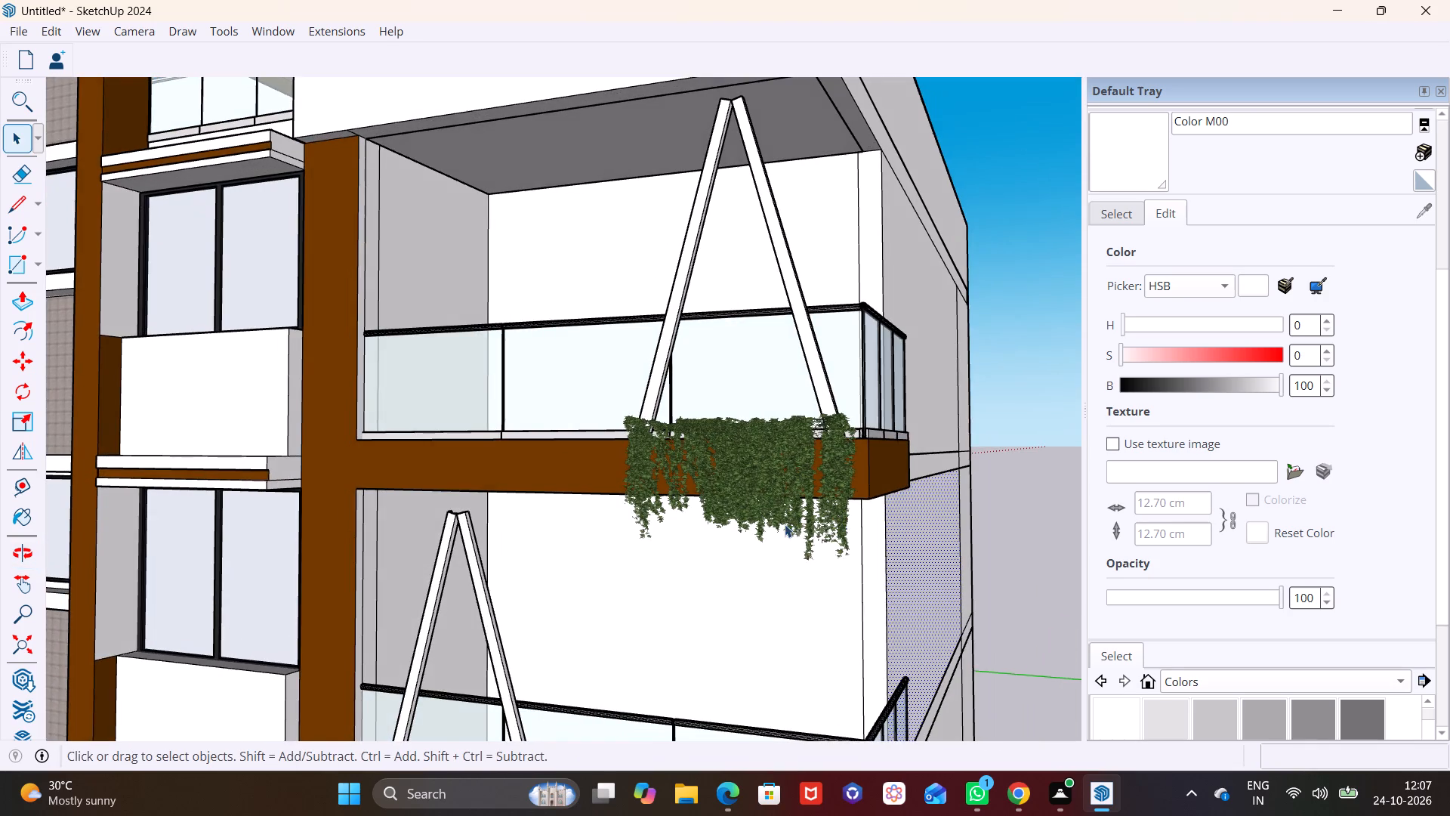
pyautogui.scroll(-5, 784, 521)
pyautogui.moveTo(799, 540); pyautogui.dragTo(899, 555, button='middle')
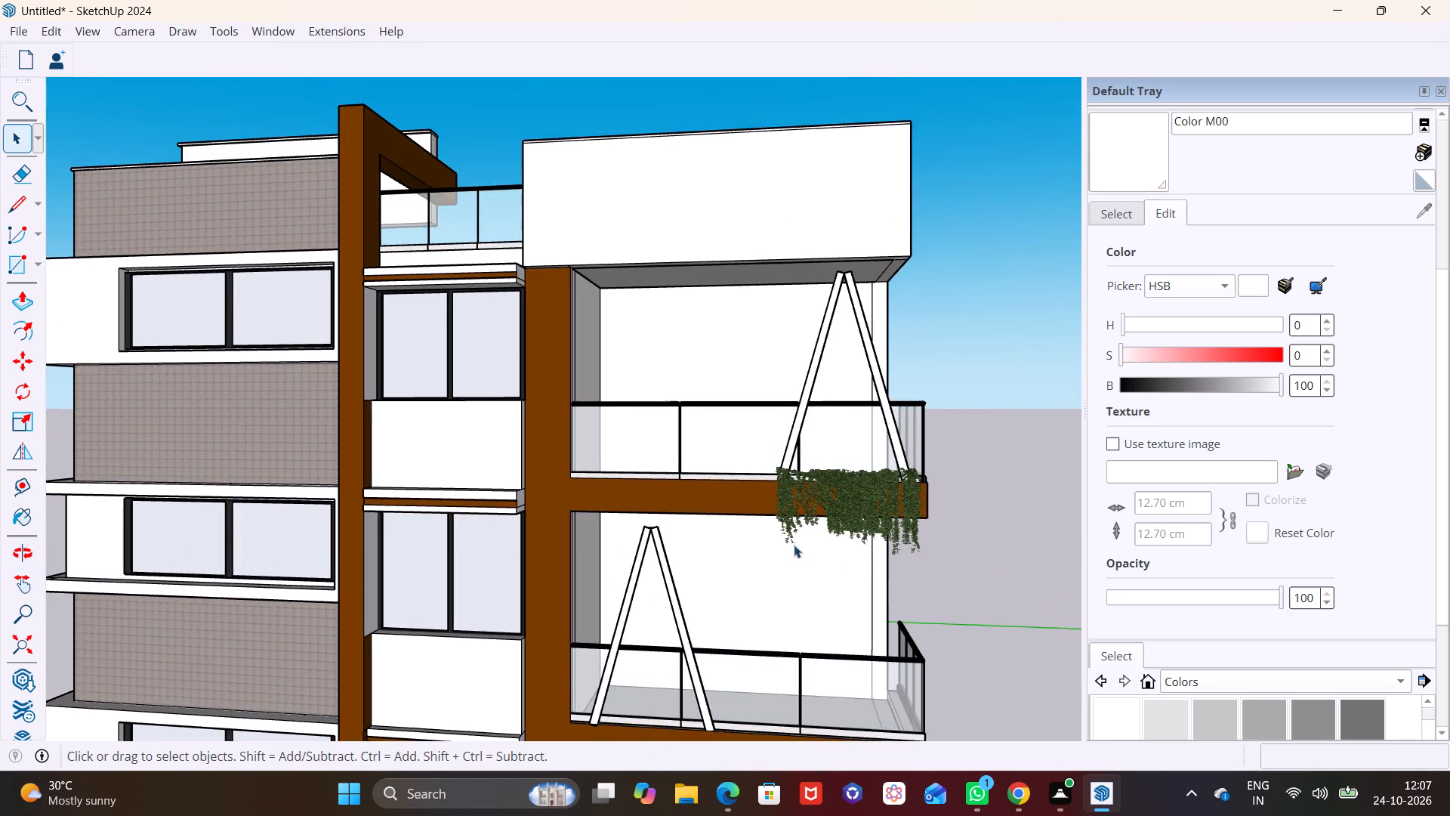
pyautogui.scroll(-4, 794, 545)
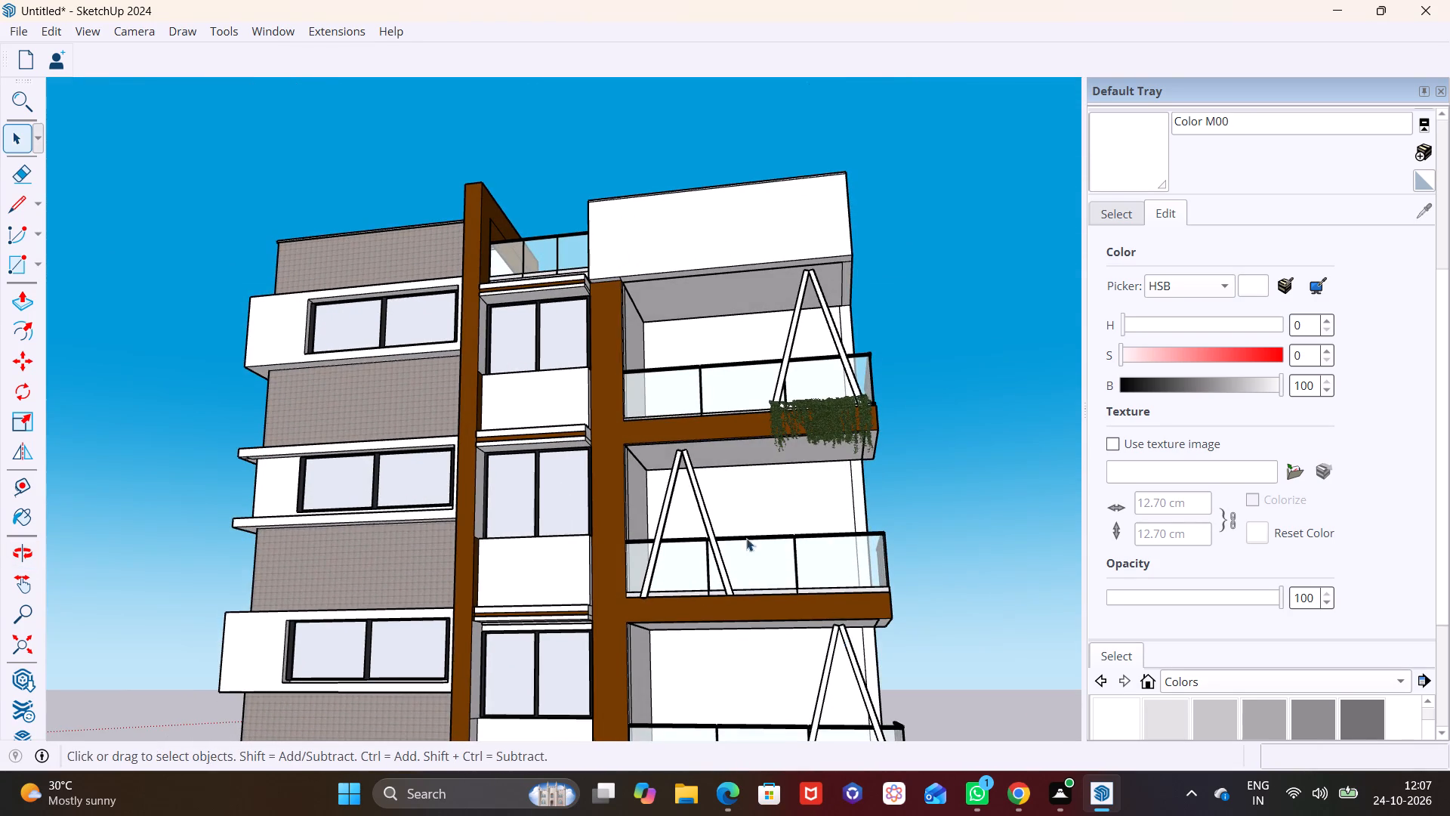
pyautogui.moveTo(746, 565); pyautogui.dragTo(765, 630, button='middle')
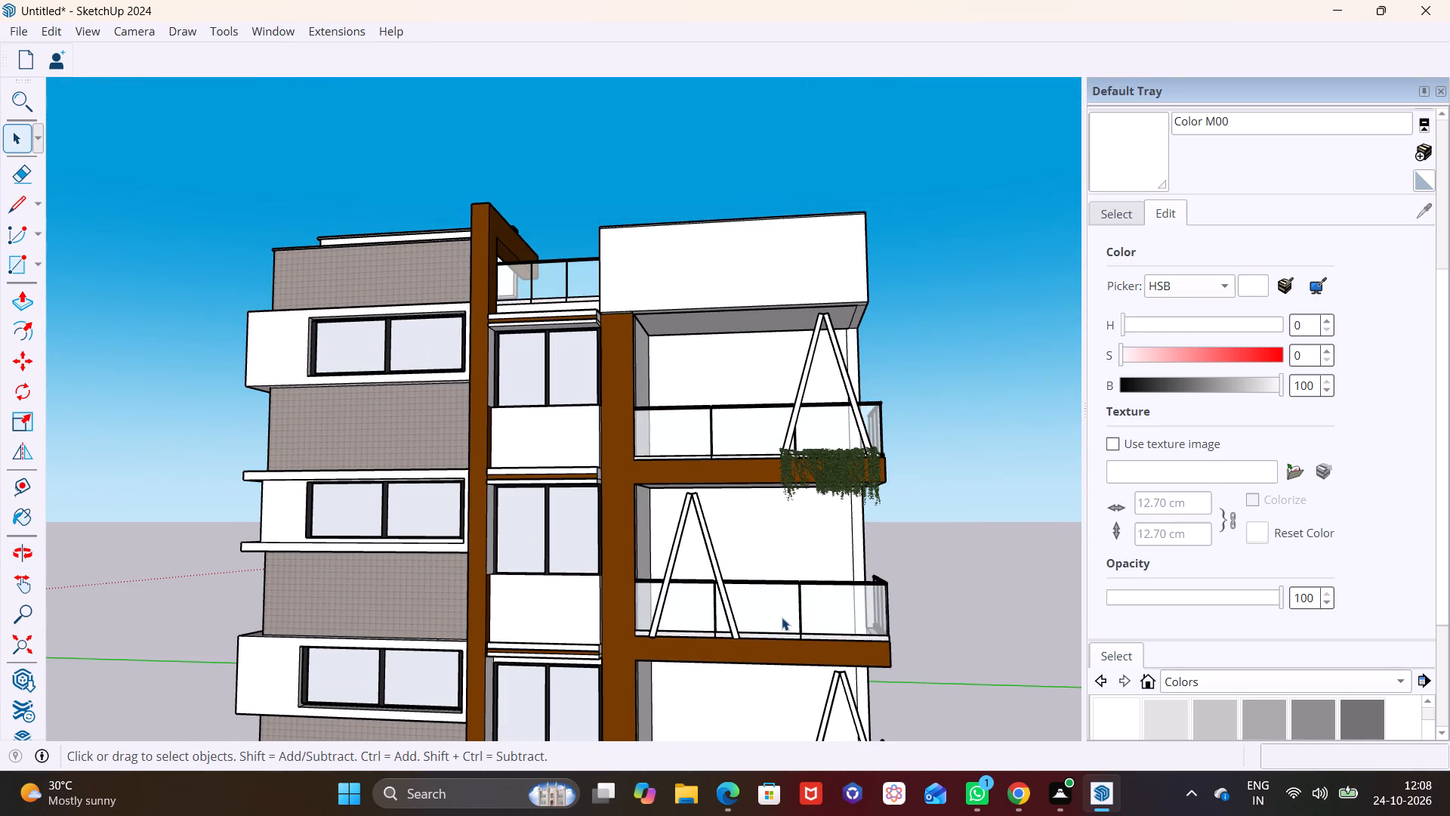
pyautogui.scroll(2, 620, 580)
pyautogui.moveTo(552, 607); pyautogui.dragTo(970, 626, button='middle')
pyautogui.scroll(-4, 597, 592)
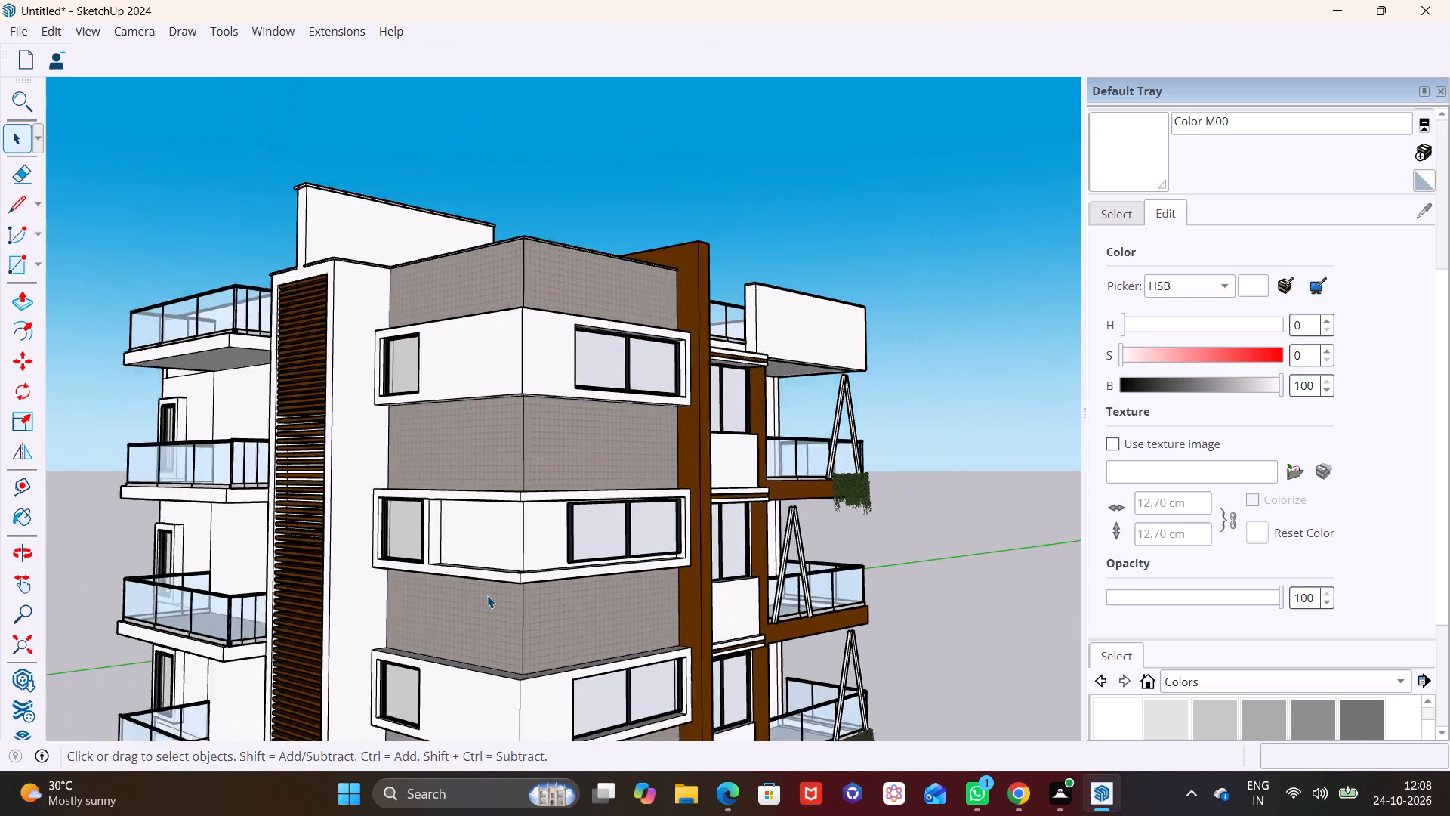
pyautogui.scroll(-4, 487, 595)
pyautogui.keyDown('shift'); pyautogui.moveTo(495, 592); pyautogui.dragTo(688, 487, button='middle'); pyautogui.keyUp('shift')
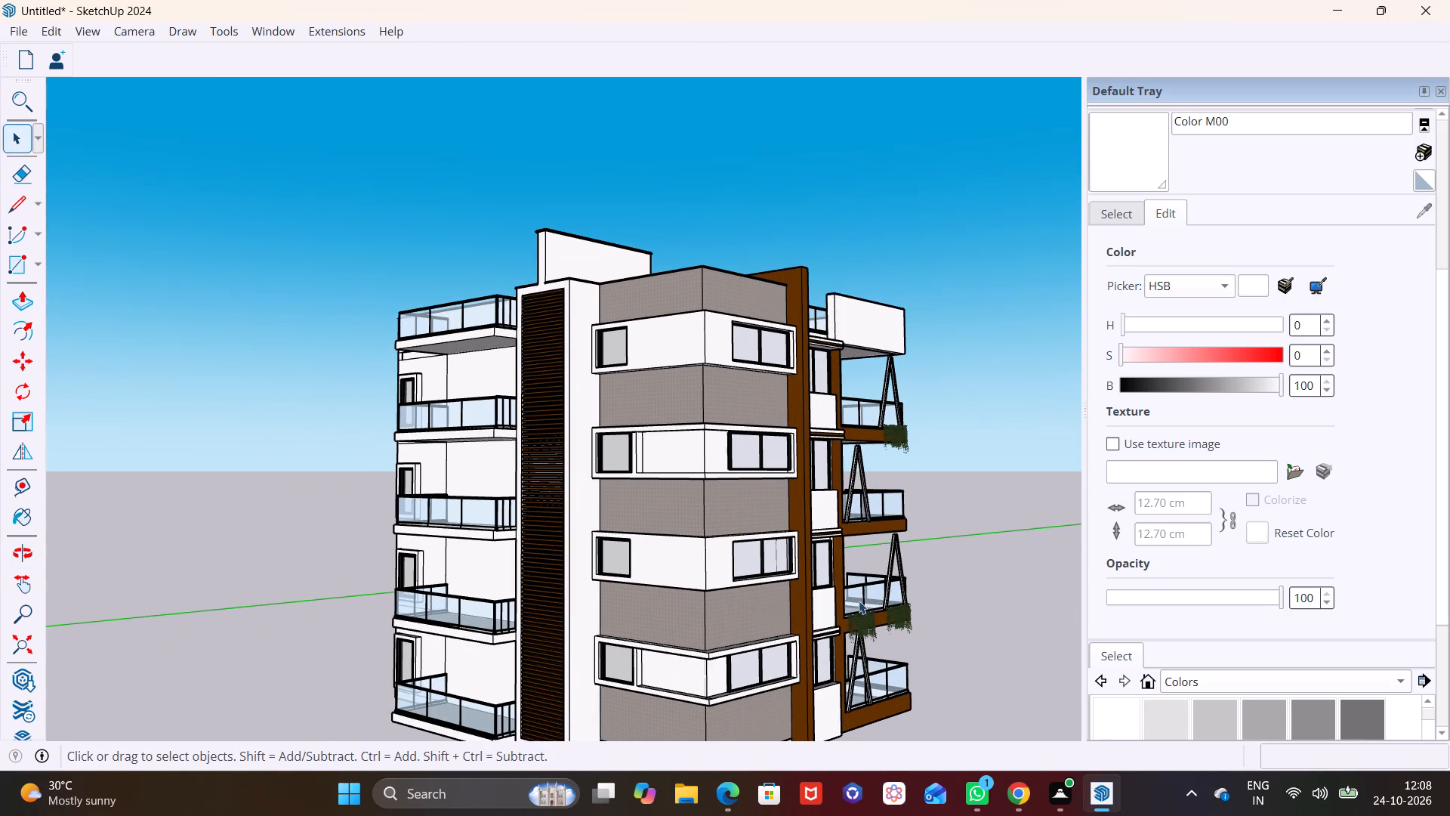
pyautogui.click(902, 618)
pyautogui.press('m')
pyautogui.click(902, 618)
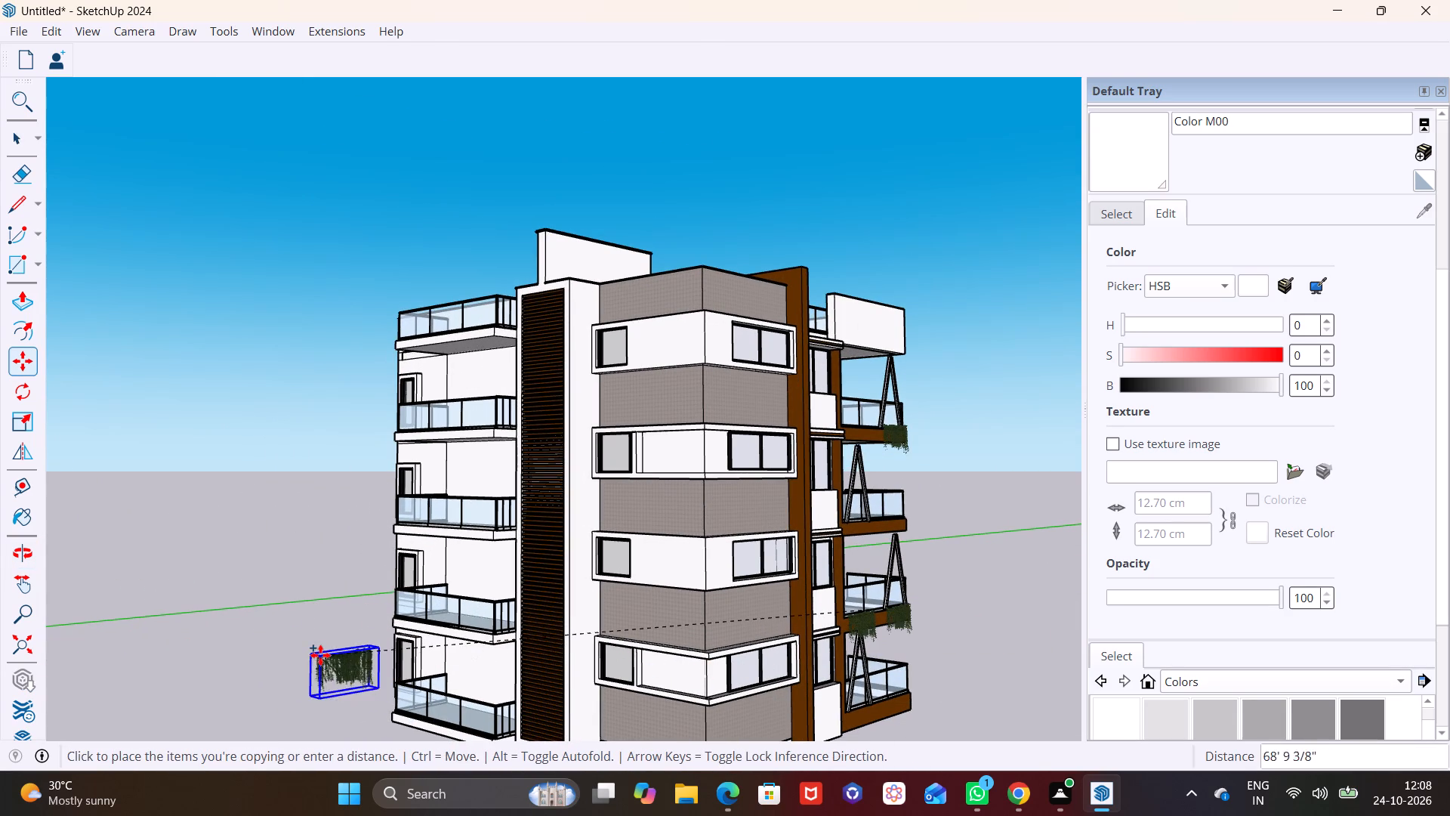
pyautogui.click(239, 675)
# Rotate the new vine copy 90° horizontally so it aligns with the balcony fronts on the louvred side.
pyautogui.scroll(-7, 246, 666)
pyautogui.keyDown('shift'); pyautogui.moveTo(349, 682); pyautogui.dragTo(387, 631, button='middle'); pyautogui.keyUp('shift')
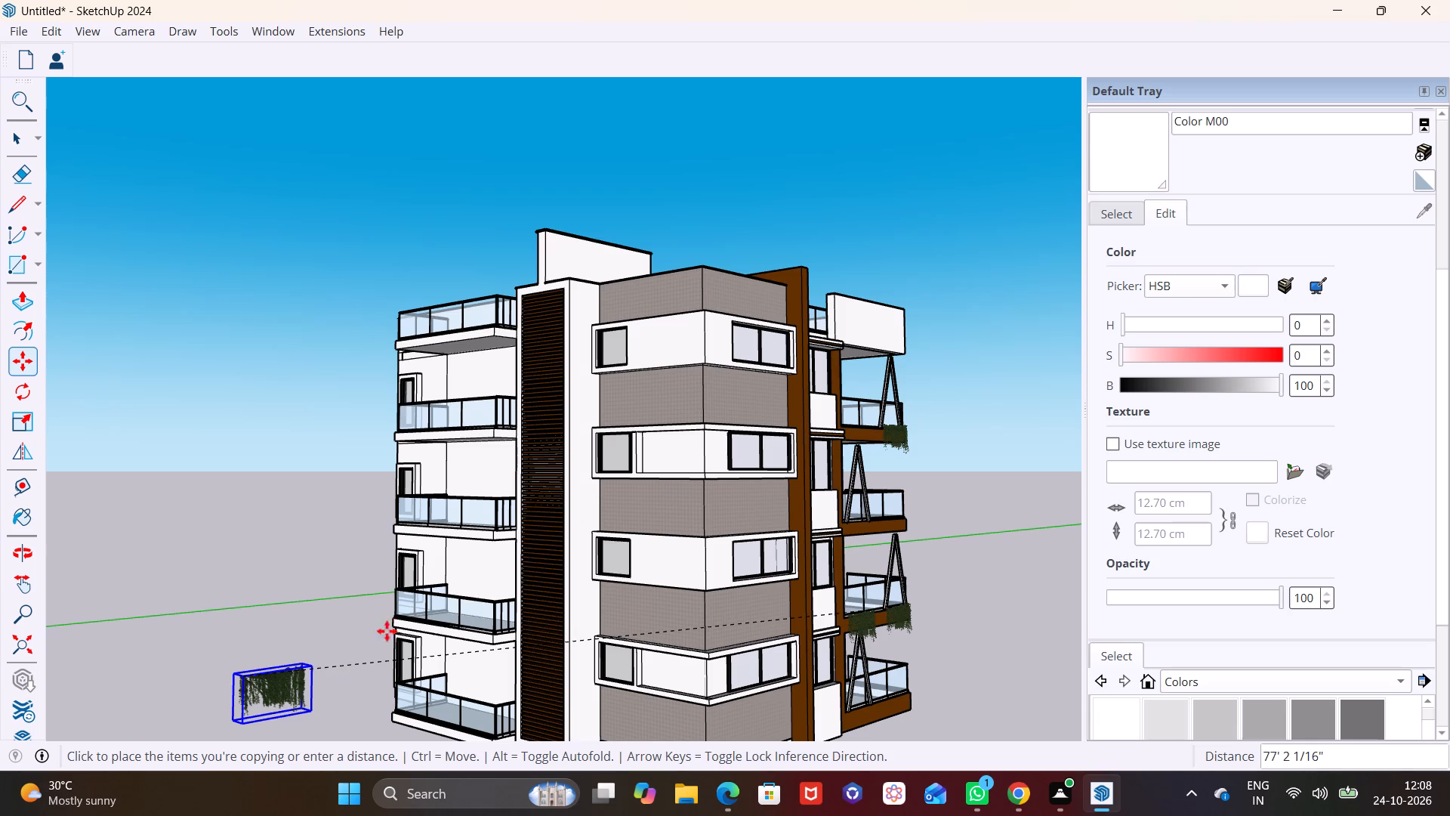
pyautogui.keyDown('shift'); pyautogui.moveTo(387, 631); pyautogui.dragTo(431, 573, button='middle'); pyautogui.keyUp('shift')
pyautogui.scroll(-13, 381, 657)
pyautogui.keyDown('shift'); pyautogui.moveTo(349, 672); pyautogui.dragTo(421, 594, button='middle'); pyautogui.keyUp('shift')
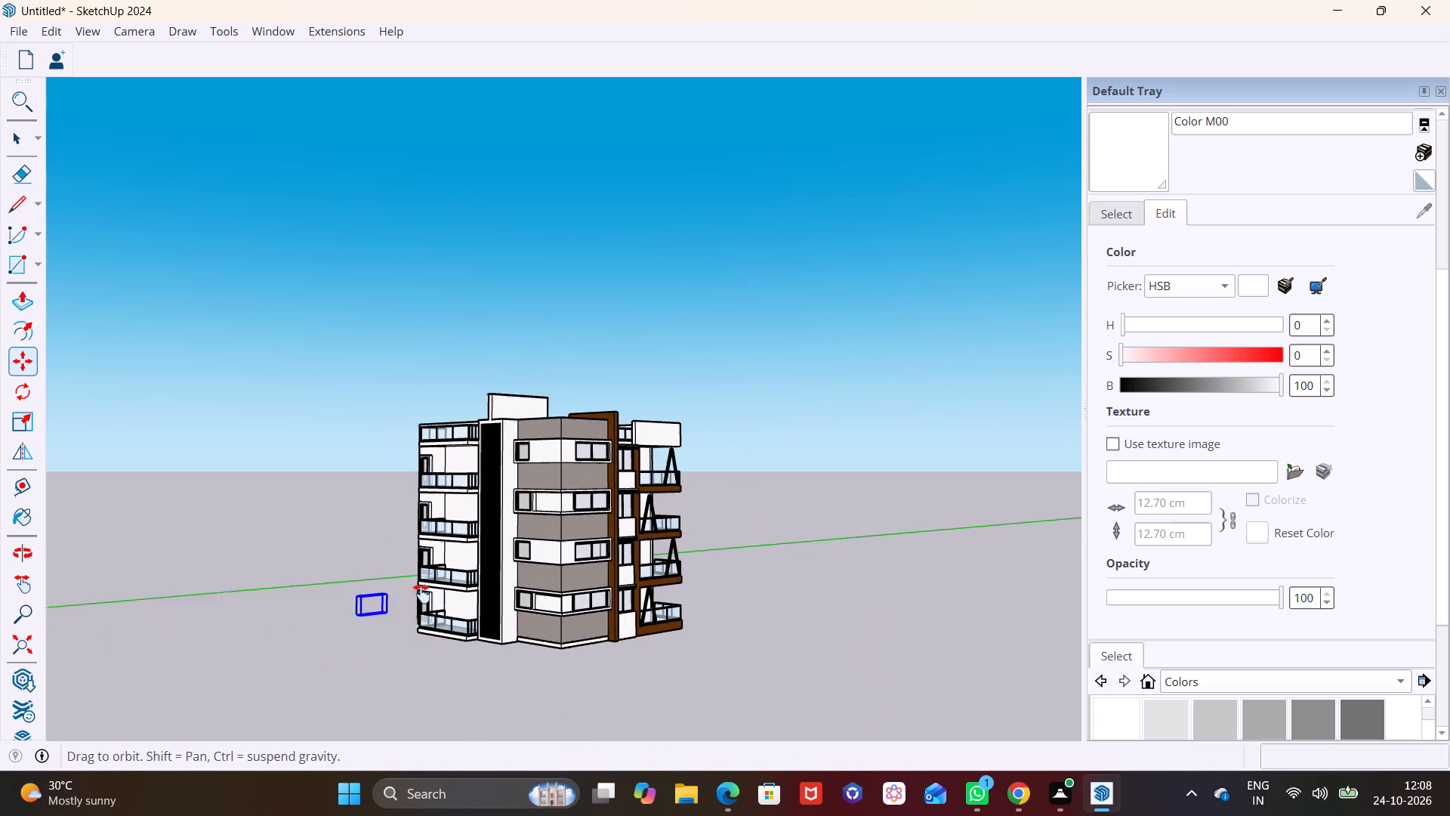
pyautogui.keyDown('shift'); pyautogui.moveTo(421, 594); pyautogui.dragTo(427, 589, button='middle'); pyautogui.keyUp('shift')
pyautogui.moveTo(409, 629); pyautogui.dragTo(418, 669, button='middle')
pyautogui.scroll(7, 416, 581)
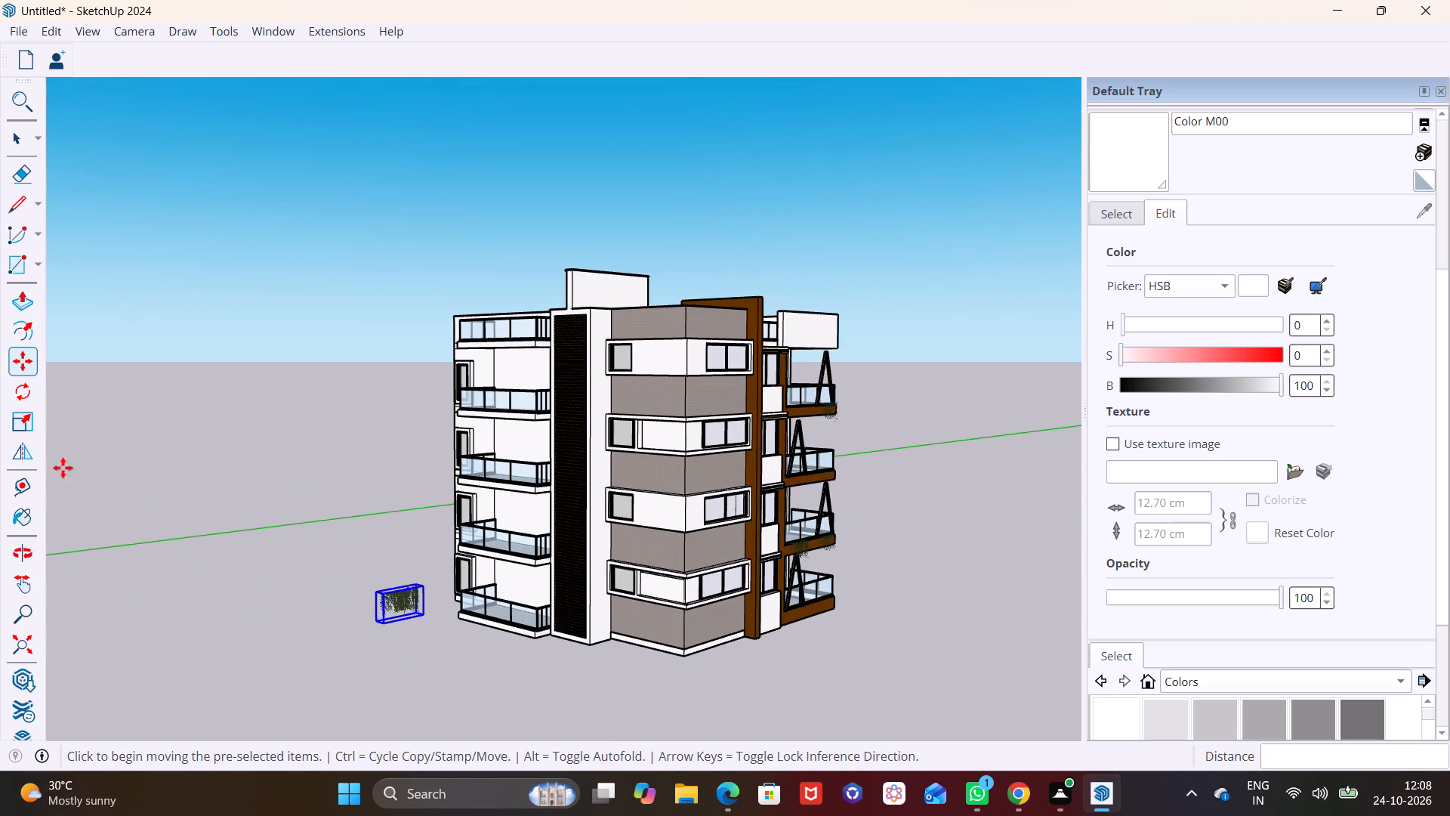
pyautogui.click(27, 398)
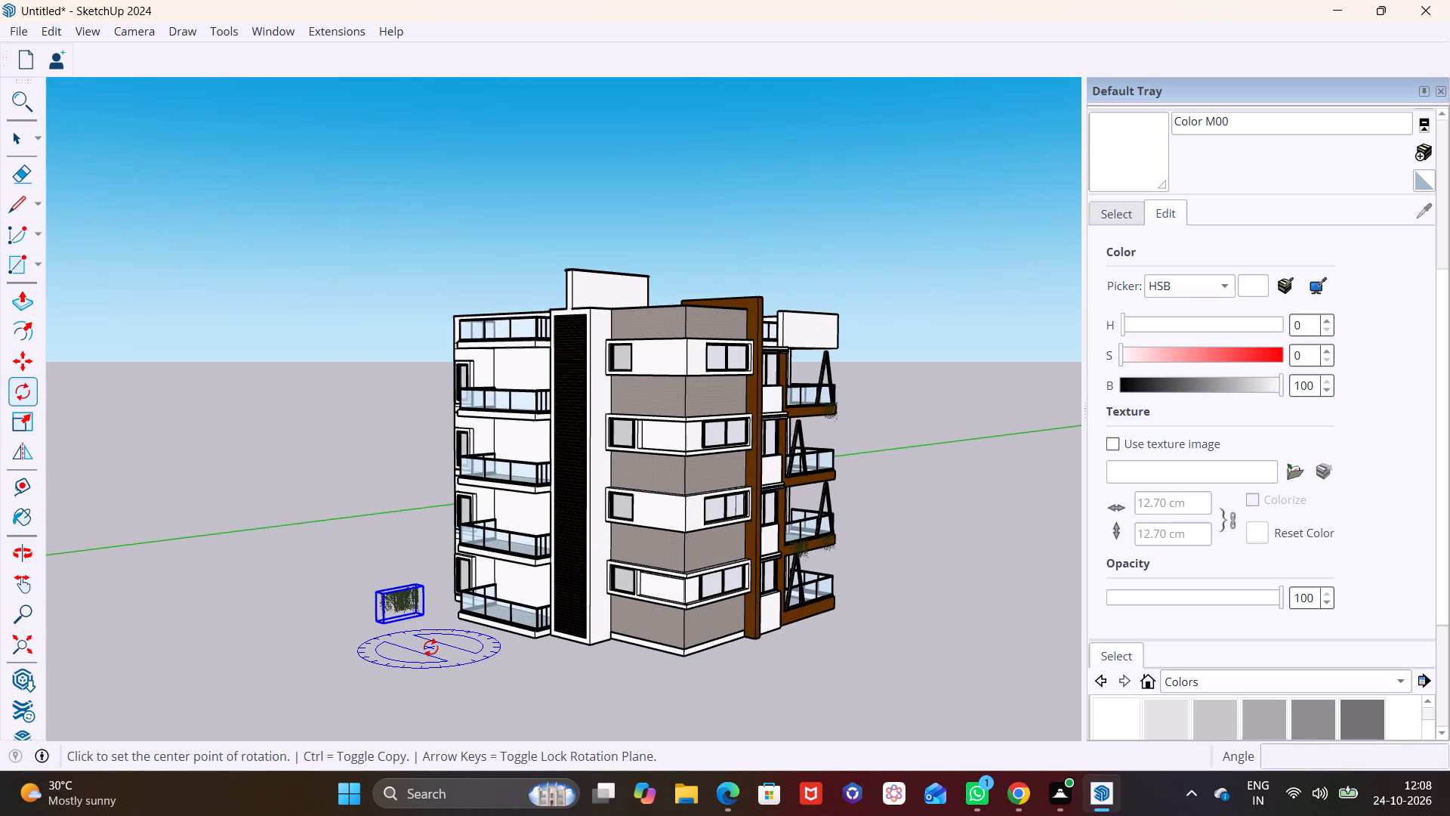
pyautogui.click(432, 648)
pyautogui.click(467, 666)
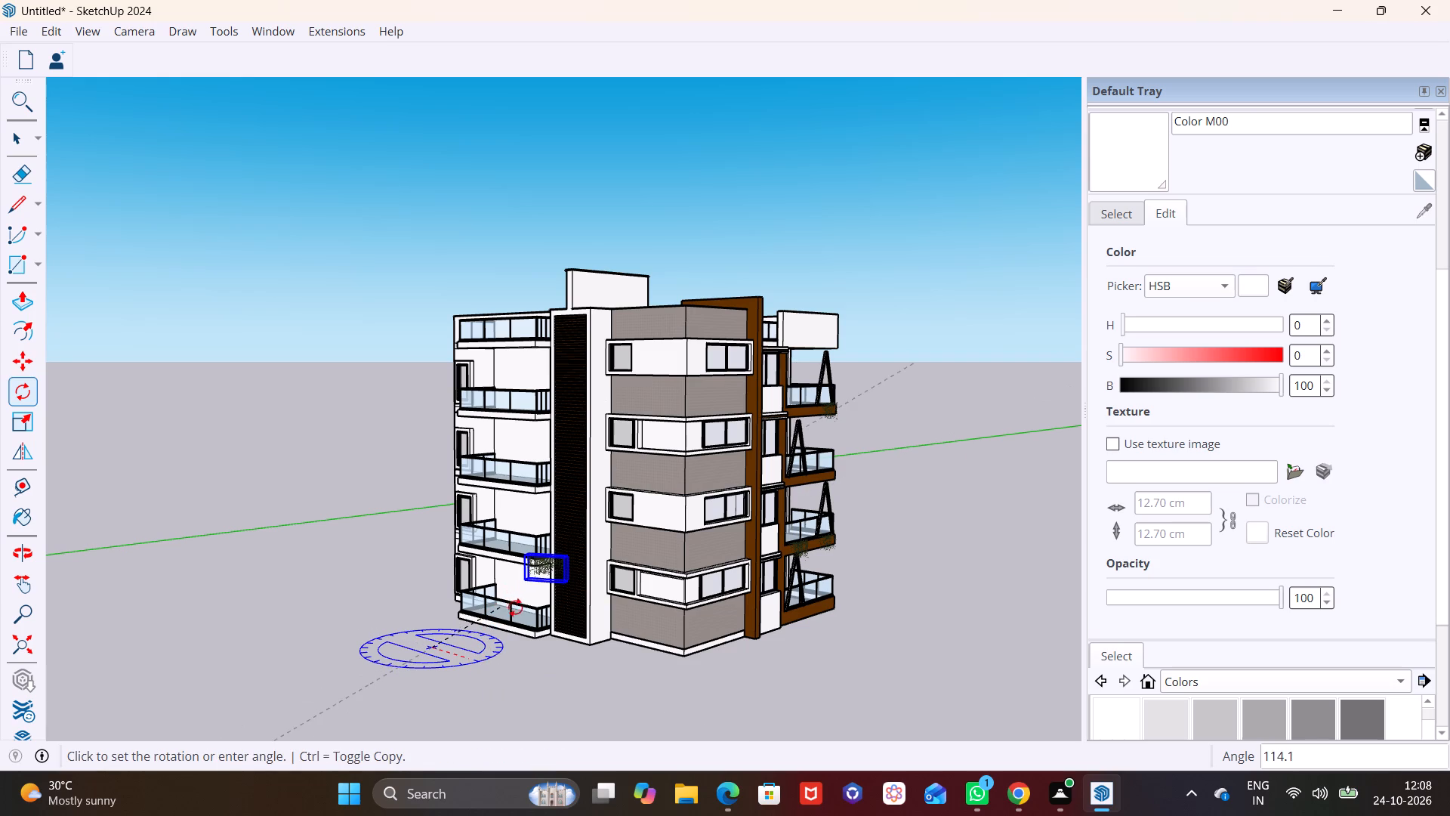
pyautogui.click(527, 623)
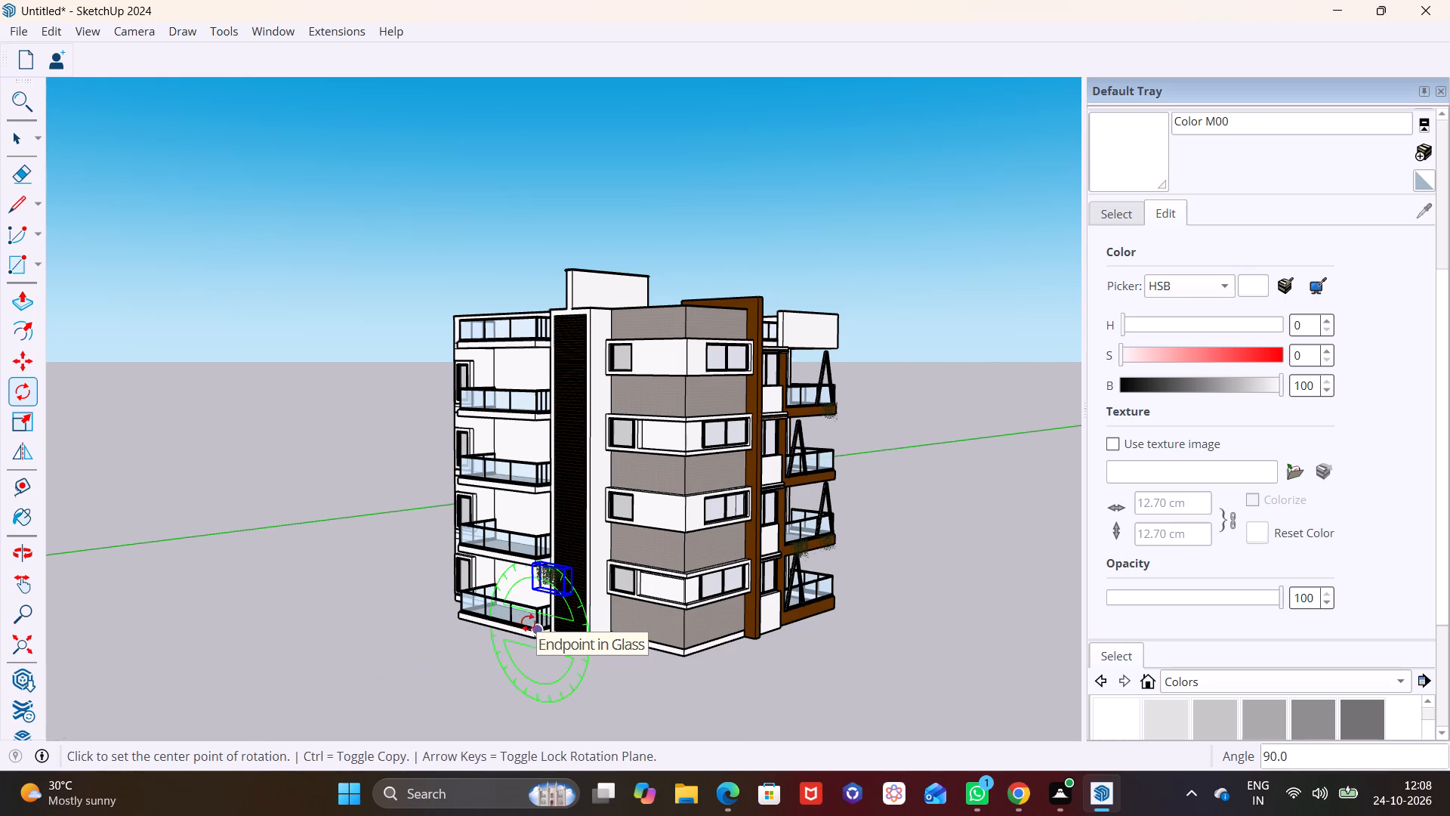
pyautogui.press('space')
# Move the rotated vine to the far end of the second-level balcony front beside the louvred wall.
pyautogui.scroll(11, 478, 662)
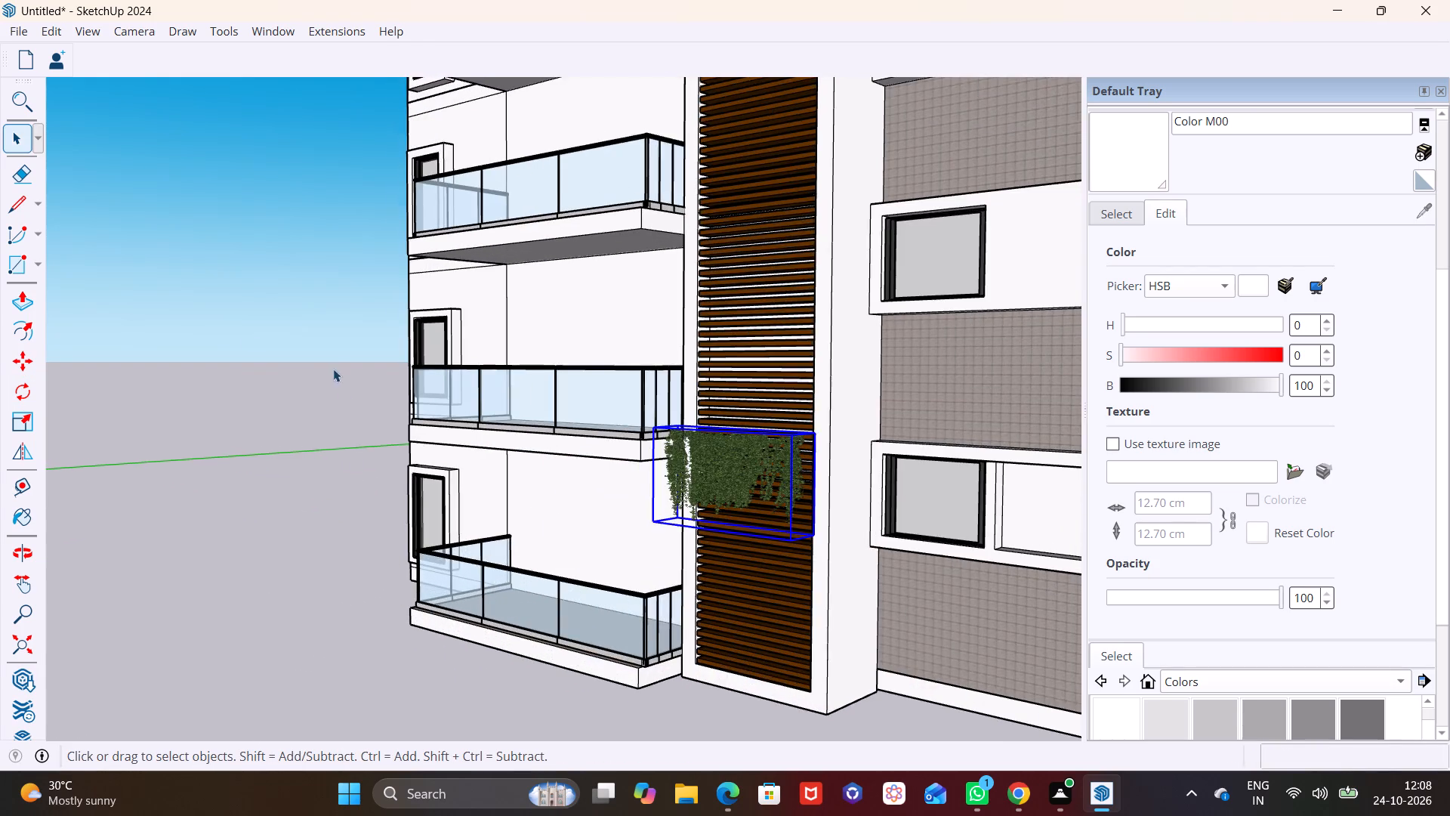
pyautogui.scroll(-4, 337, 383)
pyautogui.keyDown('shift'); pyautogui.moveTo(341, 434); pyautogui.dragTo(383, 536, button='middle'); pyautogui.keyUp('shift')
pyautogui.scroll(6, 612, 558)
pyautogui.press('m')
pyautogui.click(699, 516)
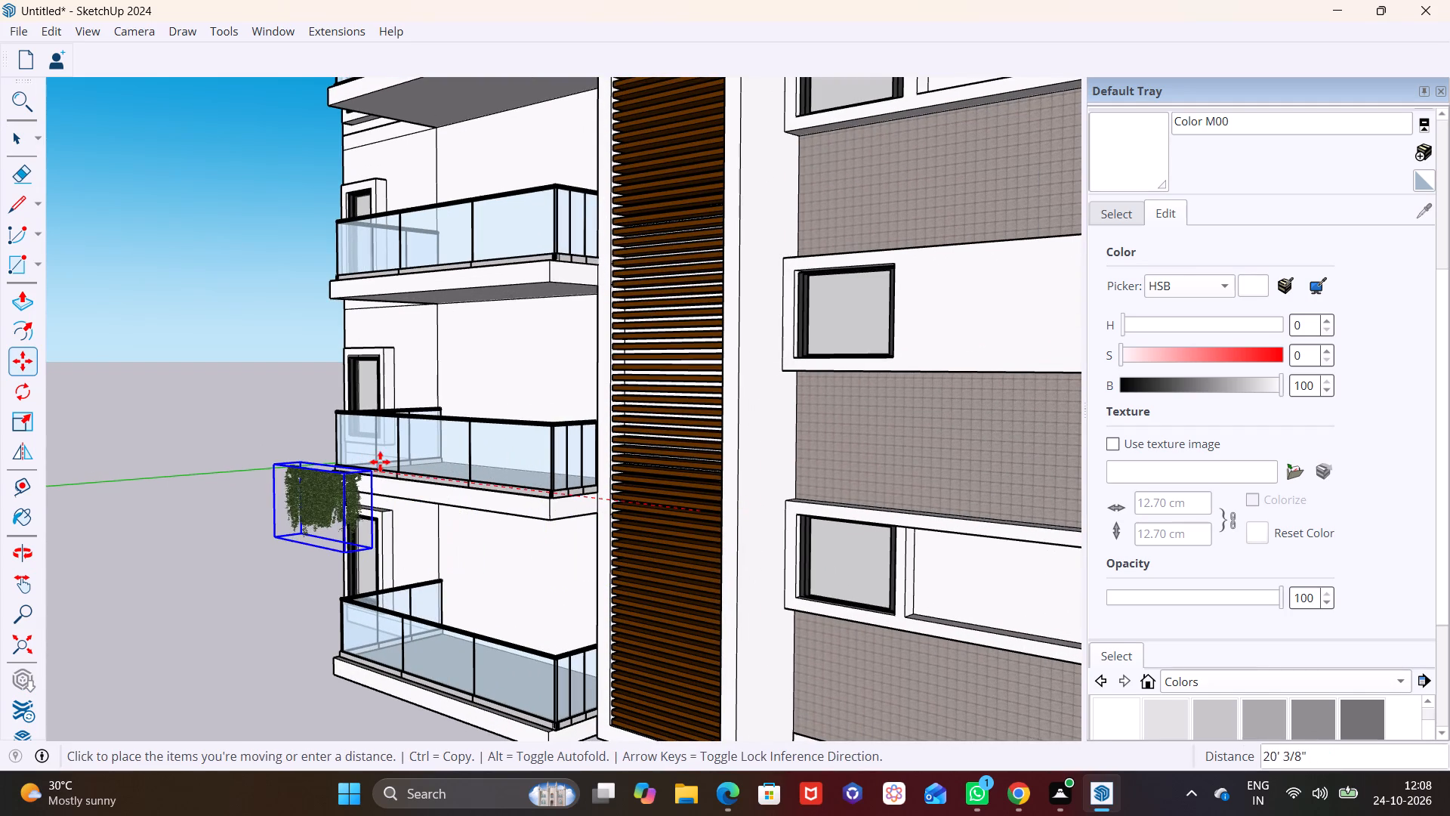
pyautogui.click(404, 468)
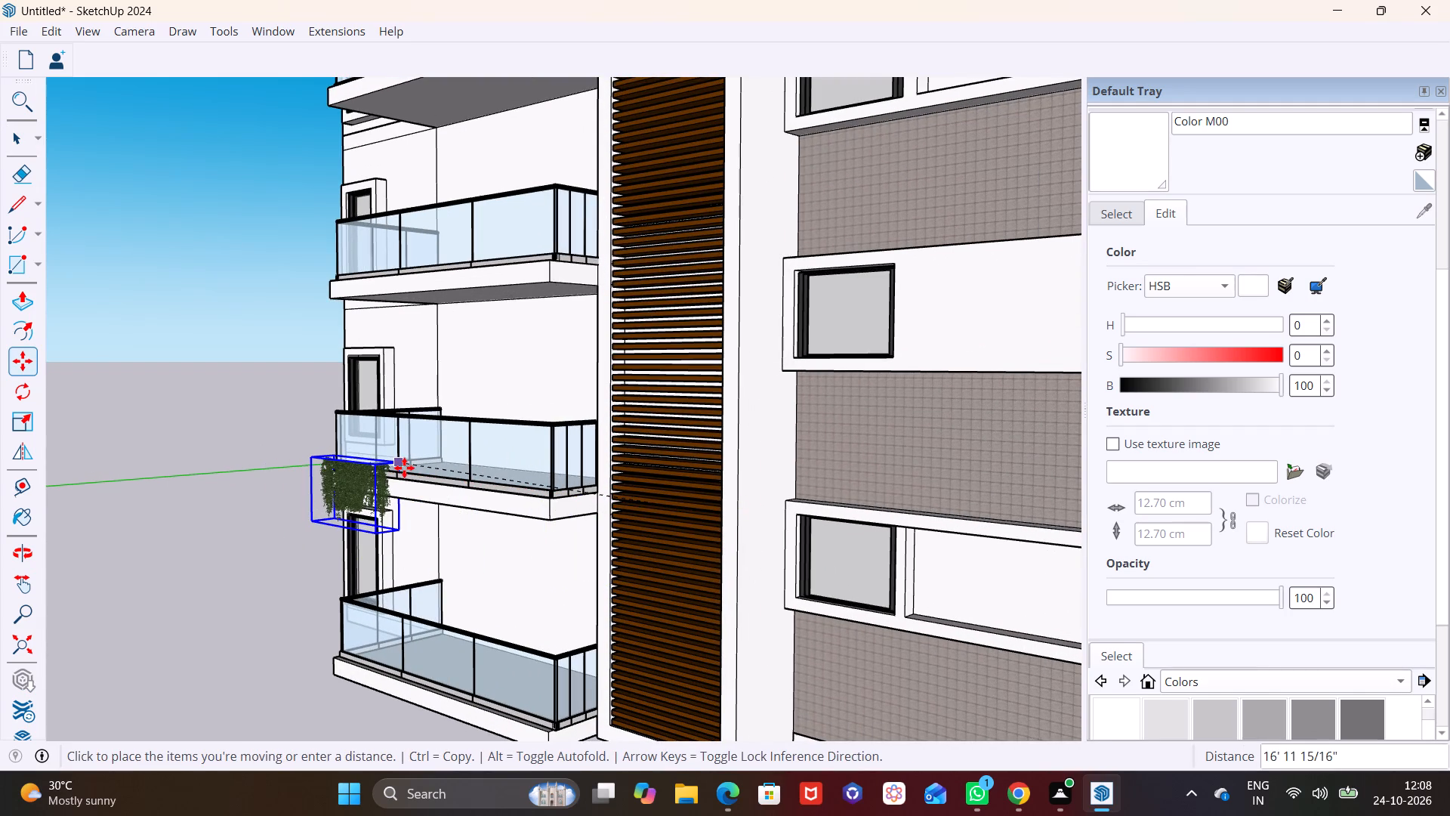
pyautogui.press('space')
pyautogui.press('space')
pyautogui.press('space')
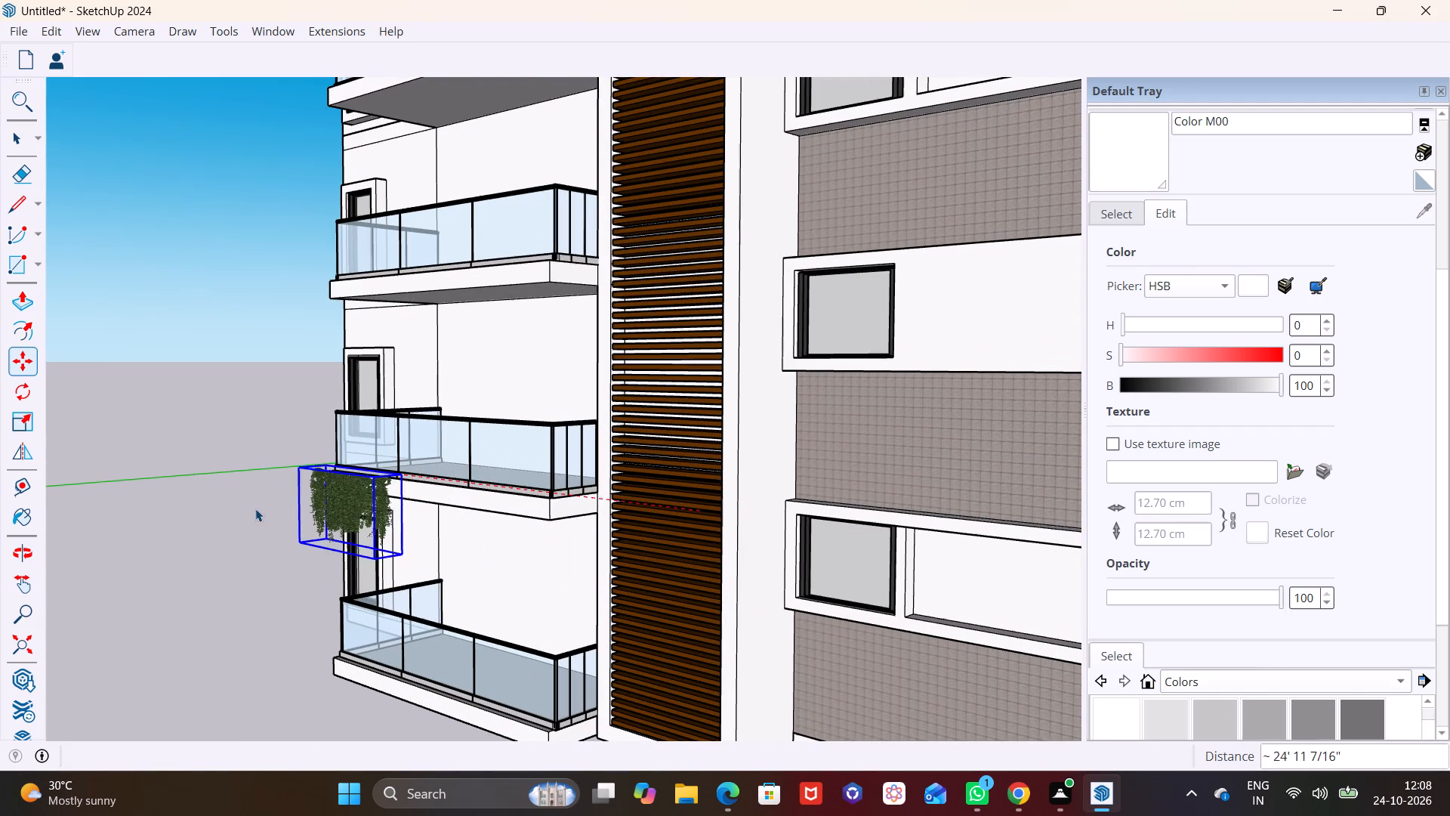
pyautogui.press('space')
pyautogui.click(255, 502)
# Move the vine a few inches closer to the ledge below the second-level balcony's glass railing.
pyautogui.moveTo(379, 478); pyautogui.dragTo(212, 552, button='middle')
pyautogui.scroll(1, 214, 551)
pyautogui.scroll(9, 365, 474)
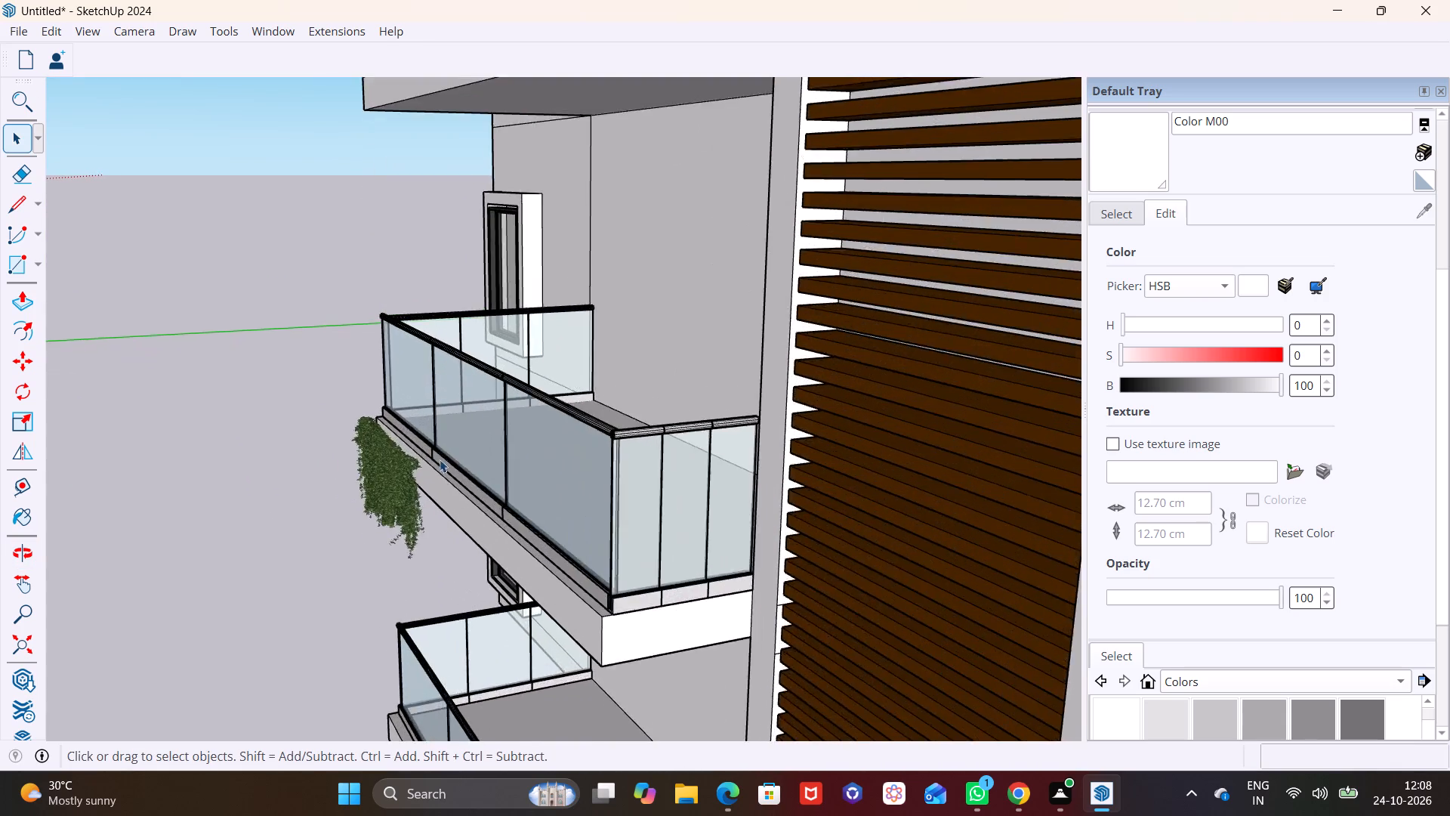
pyautogui.scroll(10, 440, 459)
pyautogui.moveTo(384, 467); pyautogui.dragTo(298, 474, button='middle')
pyautogui.moveTo(310, 468); pyautogui.dragTo(371, 464, button='middle')
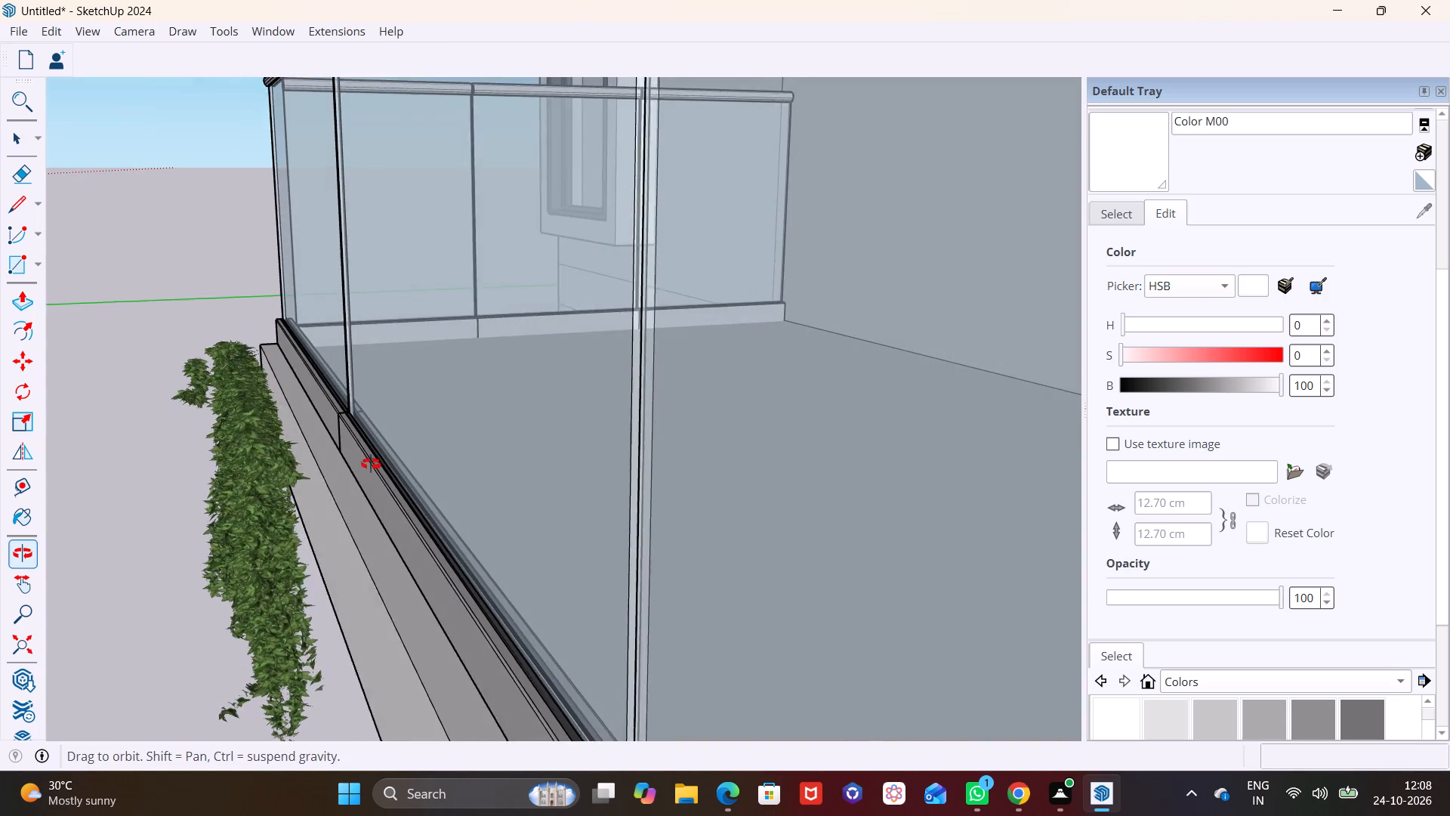
pyautogui.moveTo(371, 464); pyautogui.dragTo(374, 459, button='middle')
pyautogui.click(261, 469)
pyautogui.press('m')
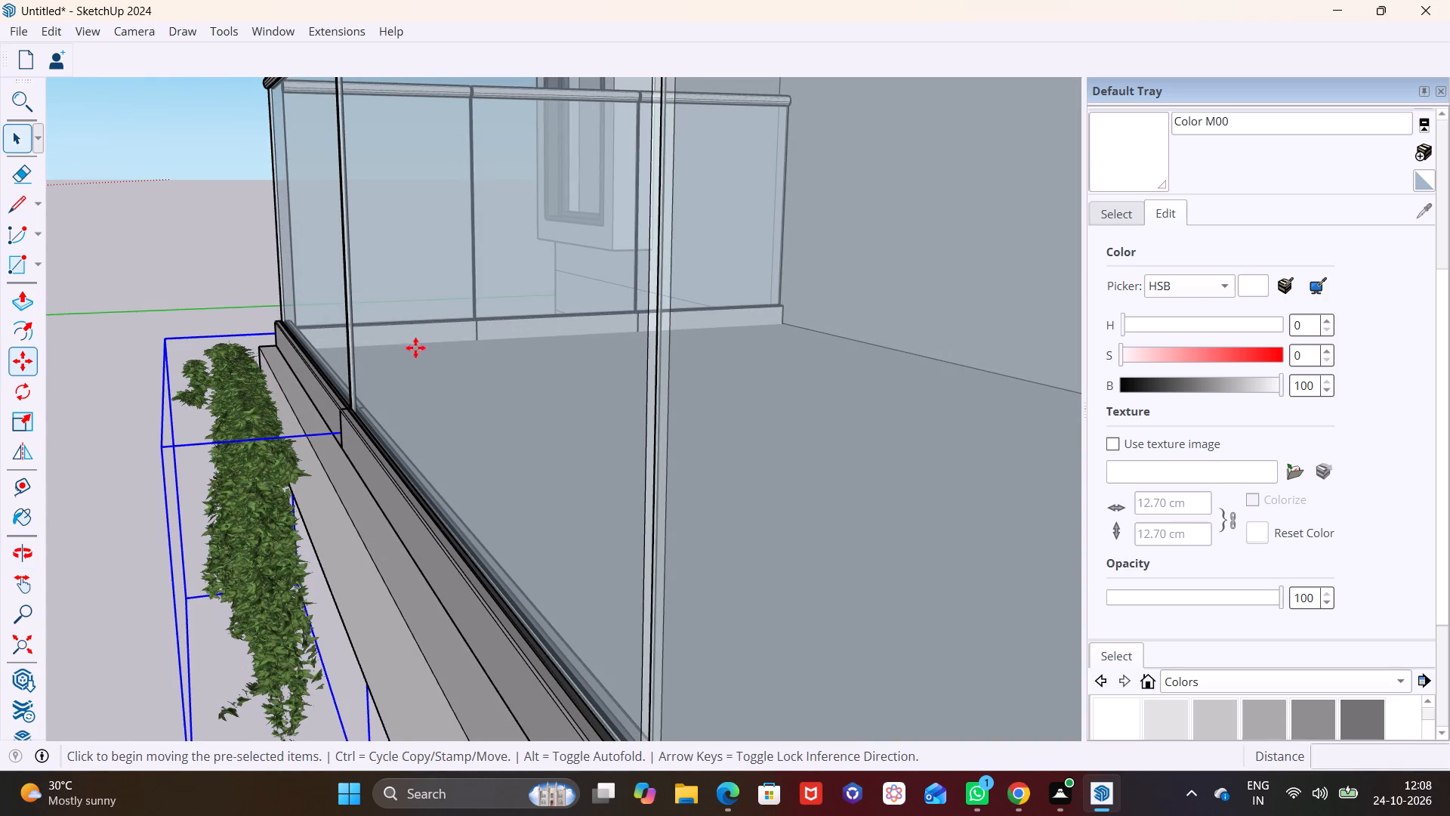
pyautogui.click(264, 453)
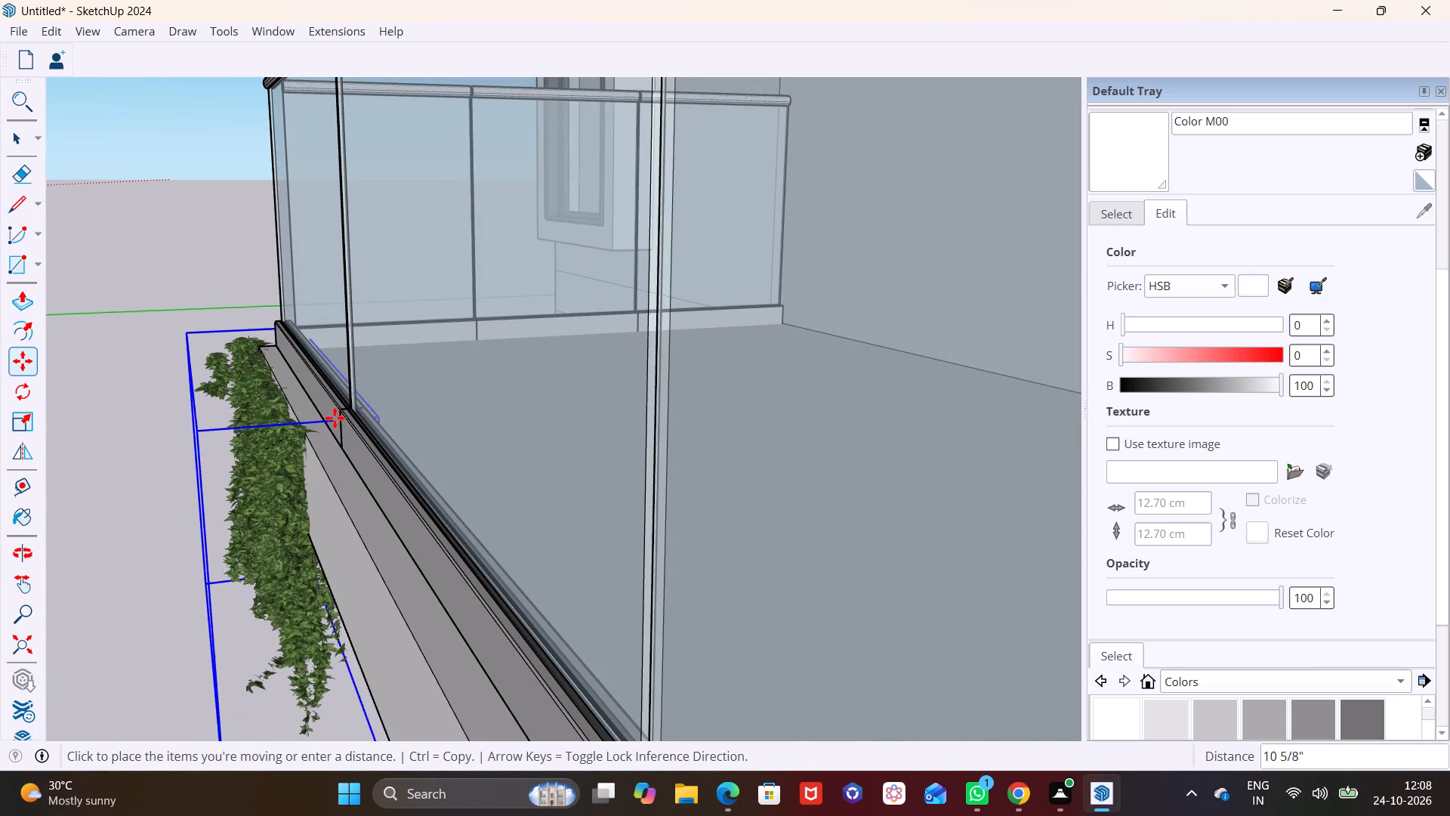
pyautogui.click(280, 469)
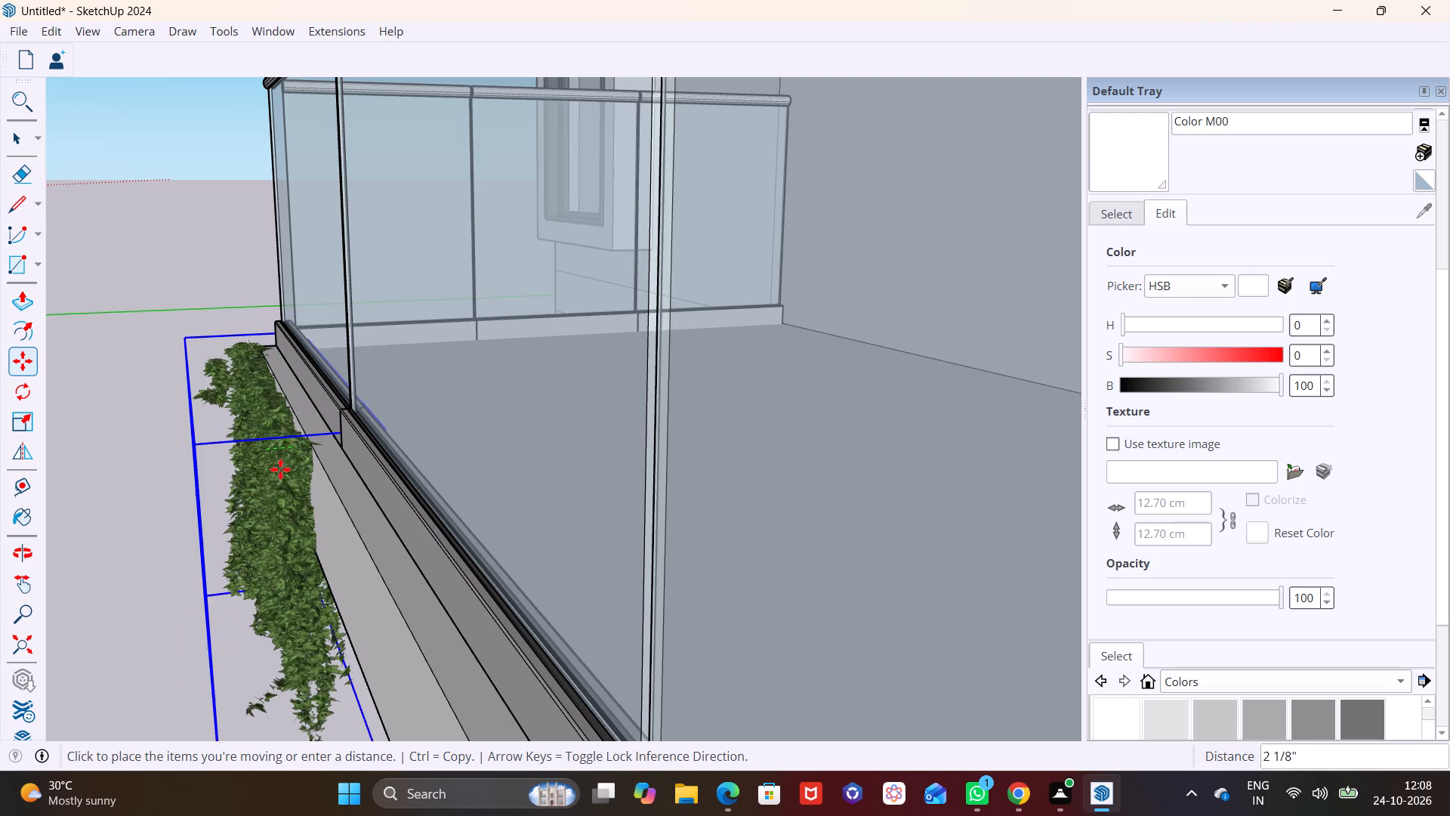
# Raise the vine about 8 13/16" so it drapes over the second-level balcony's ledge, and deselect it.
pyautogui.scroll(-4, 285, 463)
pyautogui.keyDown('shift'); pyautogui.moveTo(285, 473); pyautogui.dragTo(438, 274, button='middle'); pyautogui.keyUp('shift')
pyautogui.scroll(-6, 308, 462)
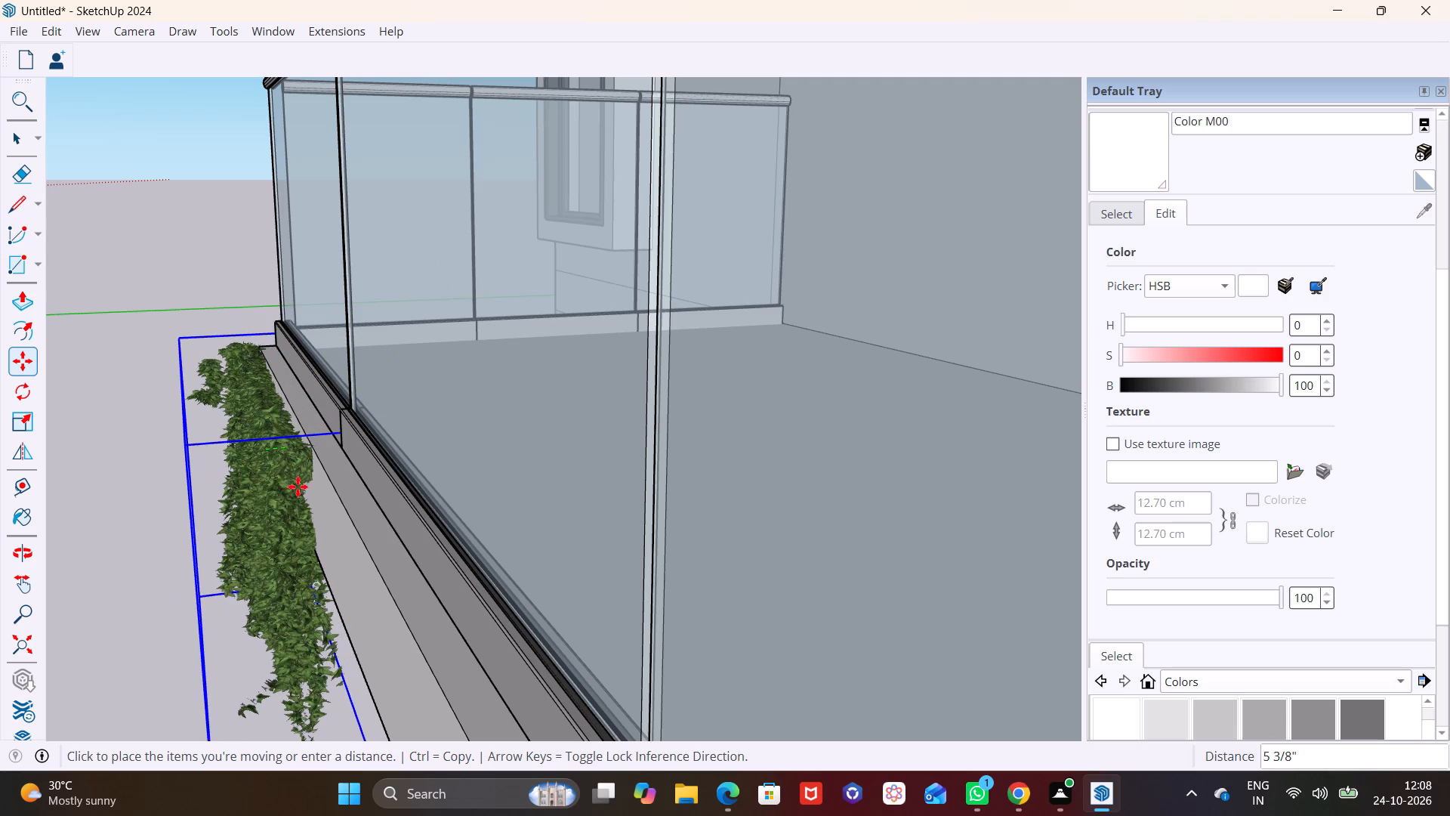
pyautogui.scroll(-6, 298, 487)
pyautogui.moveTo(286, 552); pyautogui.dragTo(414, 370, button='middle')
pyautogui.scroll(1, 360, 479)
pyautogui.moveTo(365, 476); pyautogui.dragTo(562, 393, button='middle')
pyautogui.moveTo(420, 479); pyautogui.dragTo(423, 474, button='middle')
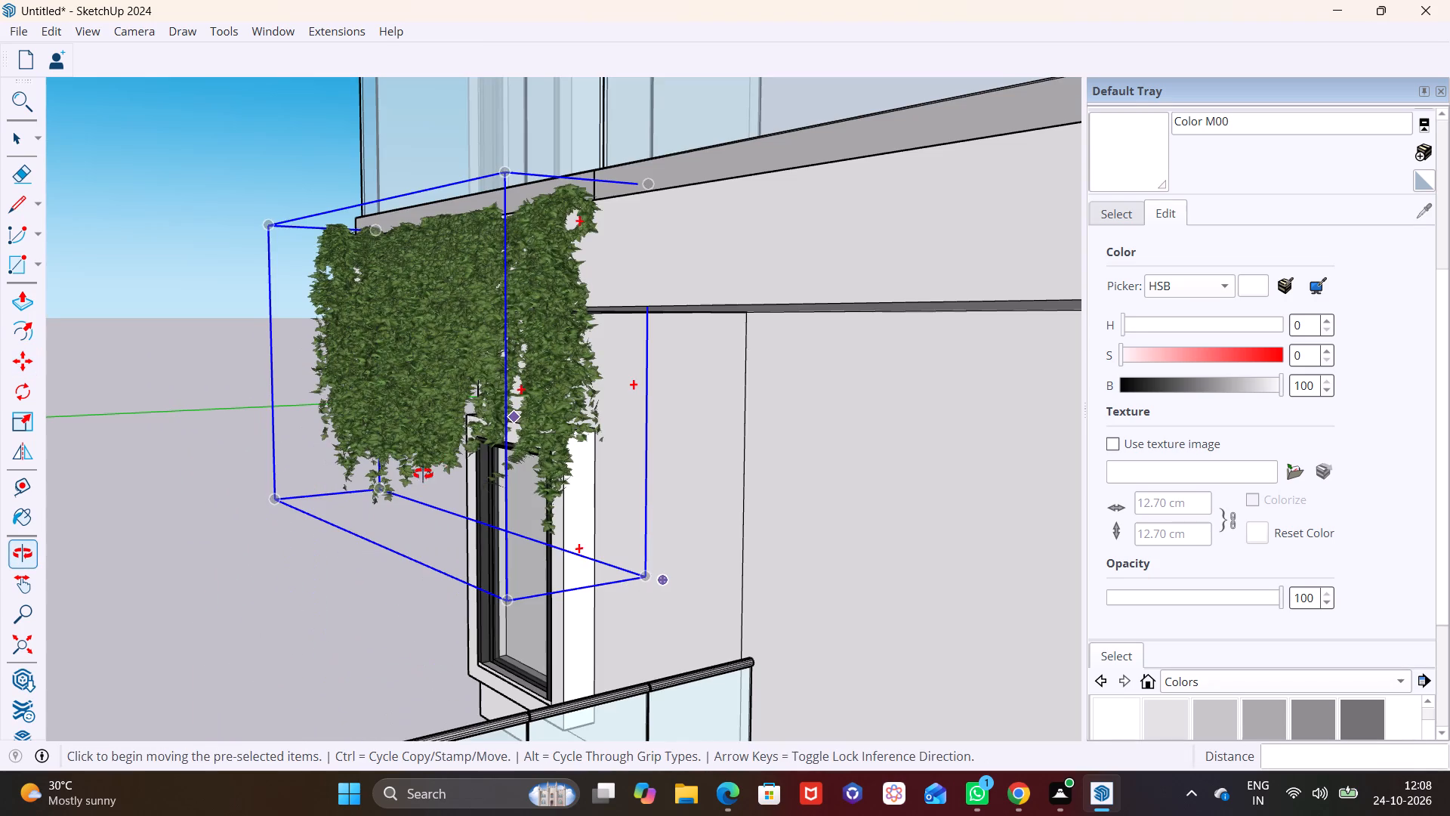
pyautogui.moveTo(423, 474); pyautogui.dragTo(433, 469, button='middle')
pyautogui.scroll(-1, 478, 425)
pyautogui.click(518, 448)
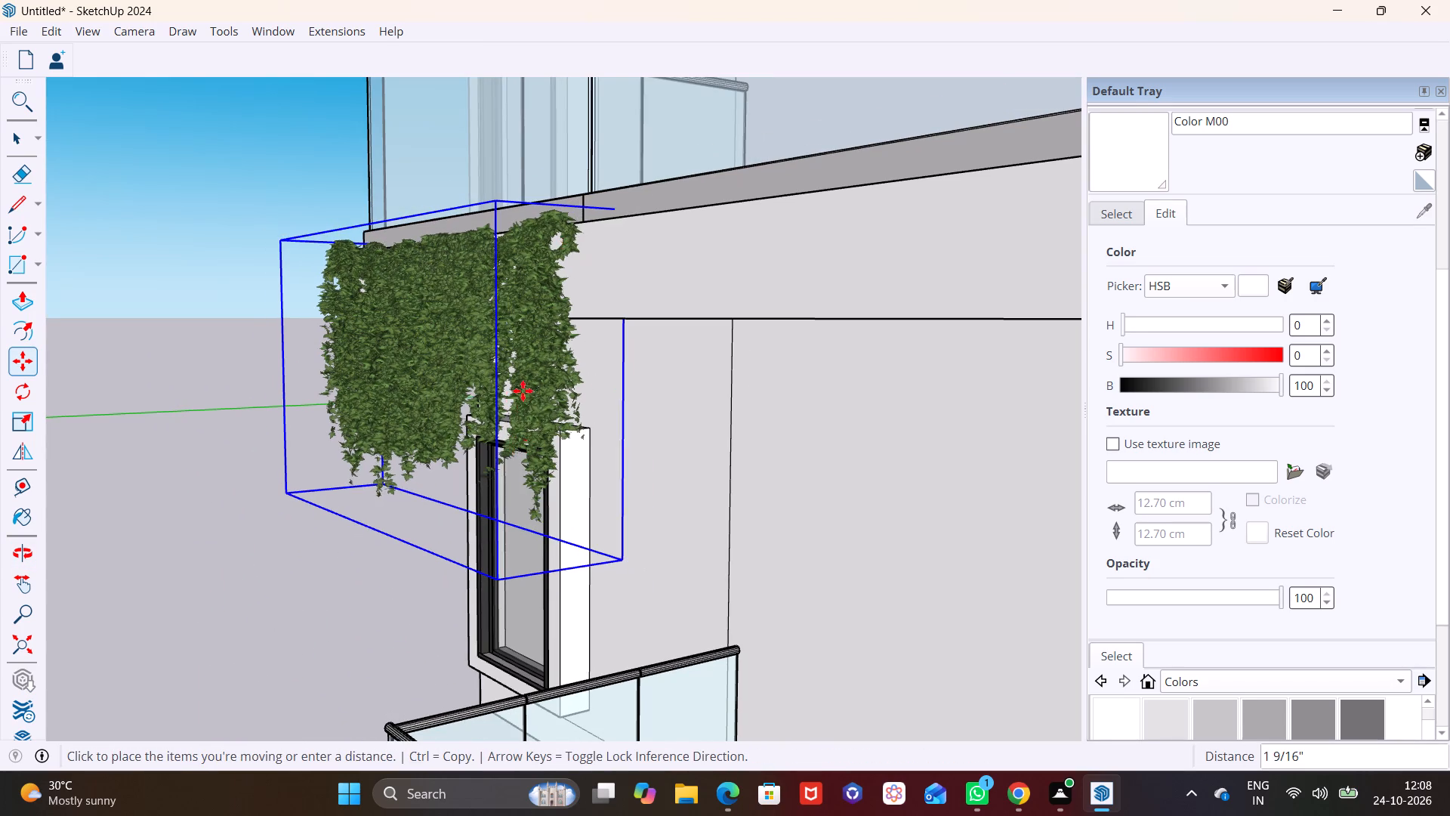
pyautogui.click(526, 369)
pyautogui.press('space')
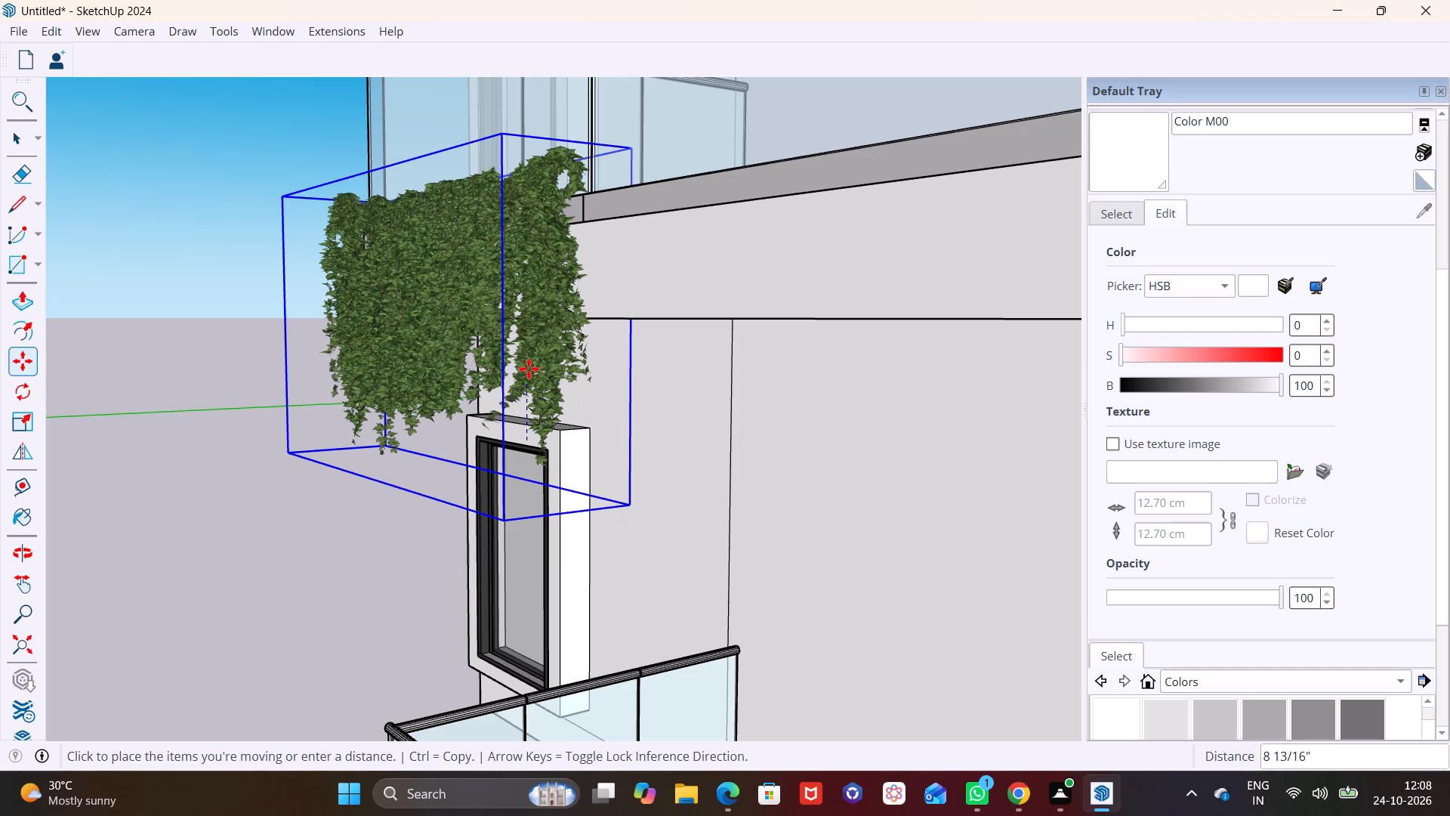
pyautogui.press('space')
pyautogui.click(70, 392)
# Examine the hanging vines on the louvred and wood-framed sides of the whole building.
pyautogui.scroll(-12, 215, 383)
pyautogui.moveTo(344, 413); pyautogui.dragTo(690, 413, button='middle')
pyautogui.scroll(6, 363, 372)
pyautogui.scroll(-20, 390, 413)
pyautogui.scroll(-5, 390, 413)
pyautogui.moveTo(572, 502); pyautogui.dragTo(343, 489, button='middle')
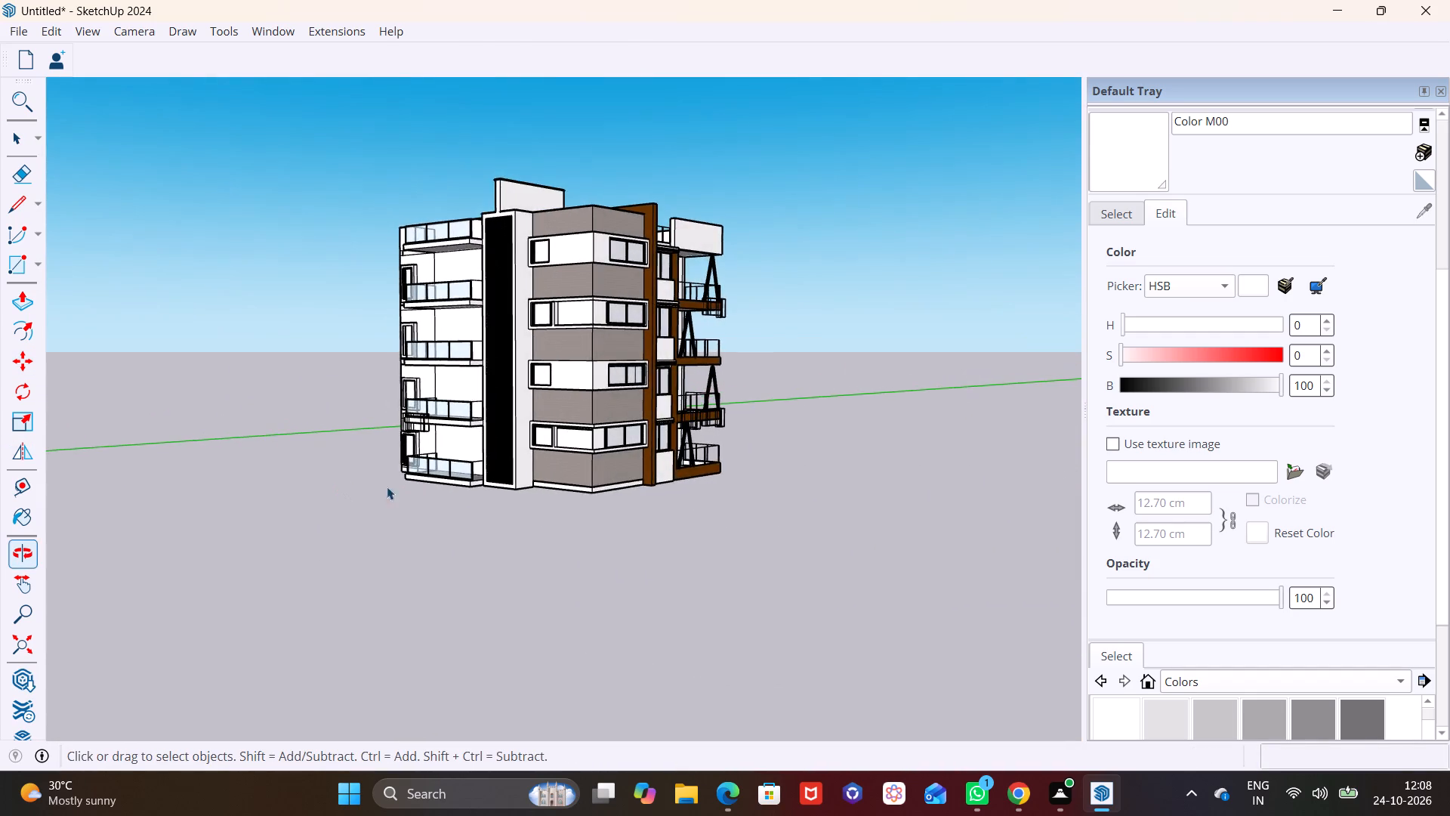
pyautogui.scroll(6, 464, 487)
pyautogui.click(489, 525)
pyautogui.scroll(-3, 536, 508)
pyautogui.moveTo(545, 481); pyautogui.dragTo(362, 609, button='middle')
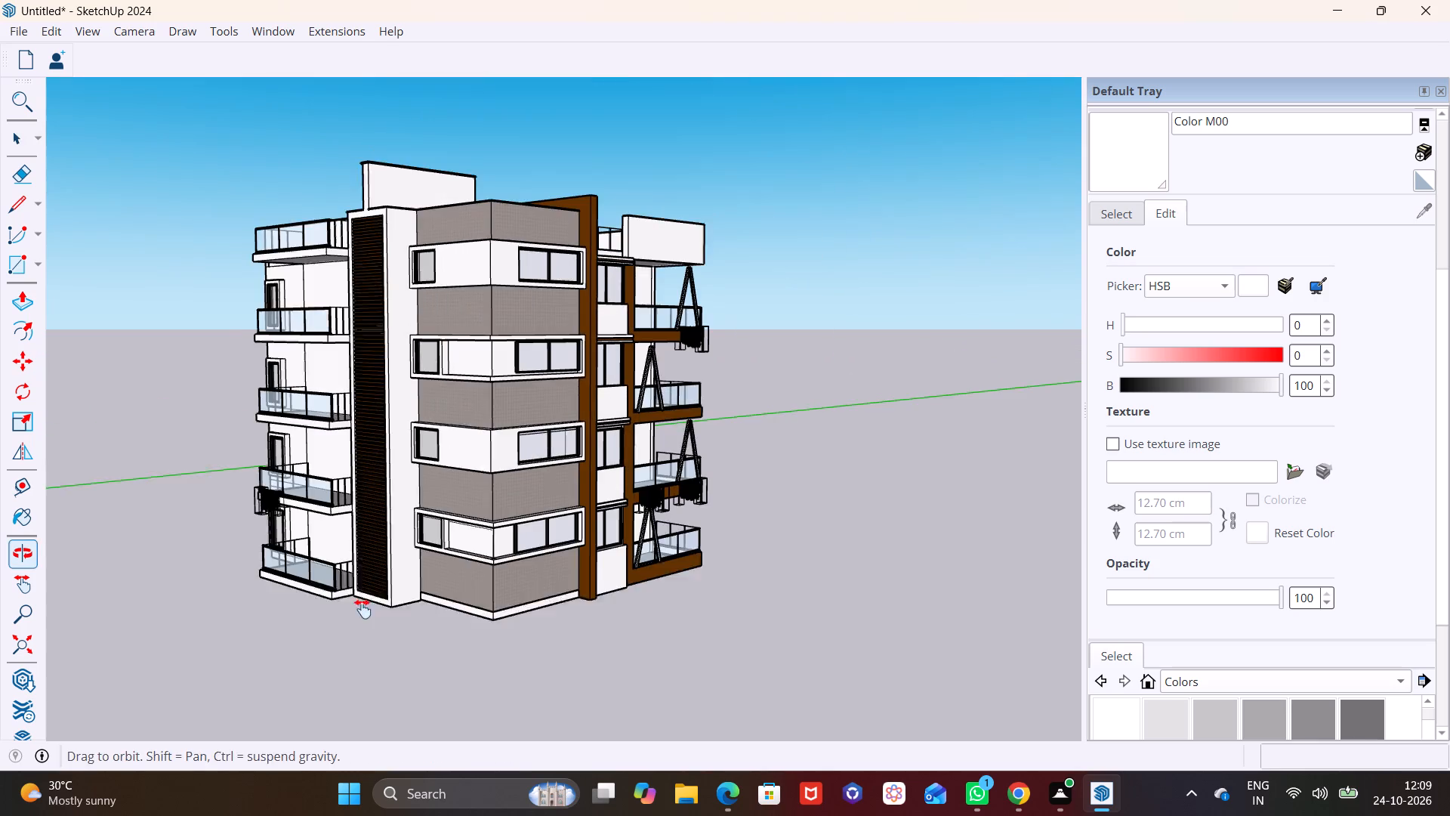
pyautogui.moveTo(362, 609); pyautogui.dragTo(356, 617, button='middle')
pyautogui.moveTo(457, 570); pyautogui.dragTo(0, 562, button='middle')
pyautogui.moveTo(443, 572); pyautogui.dragTo(267, 552, button='middle')
pyautogui.scroll(1, 401, 572)
pyautogui.scroll(4, 578, 557)
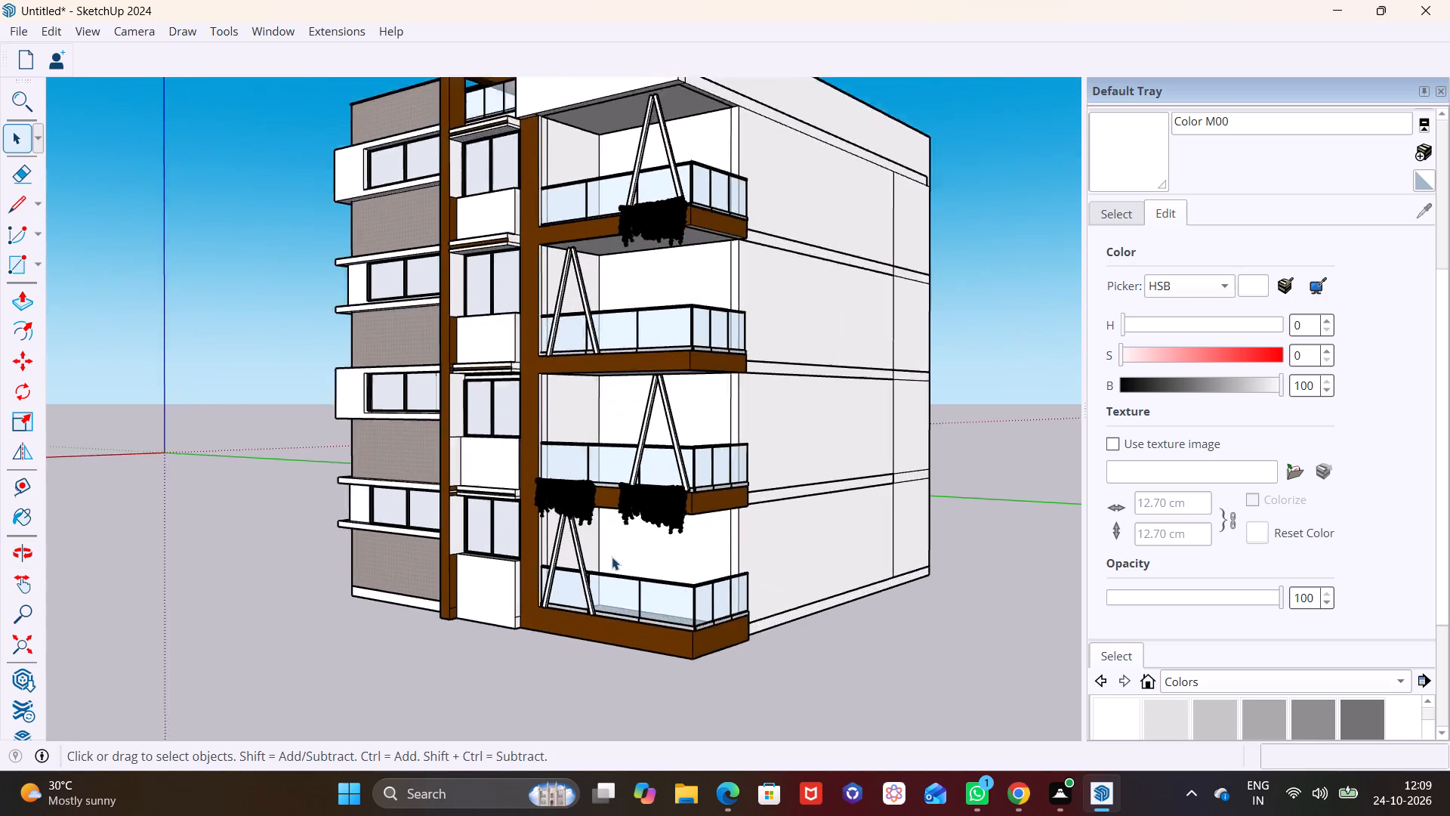
pyautogui.scroll(9, 612, 557)
pyautogui.scroll(-2, 642, 538)
pyautogui.moveTo(654, 537); pyautogui.dragTo(847, 573, button='middle')
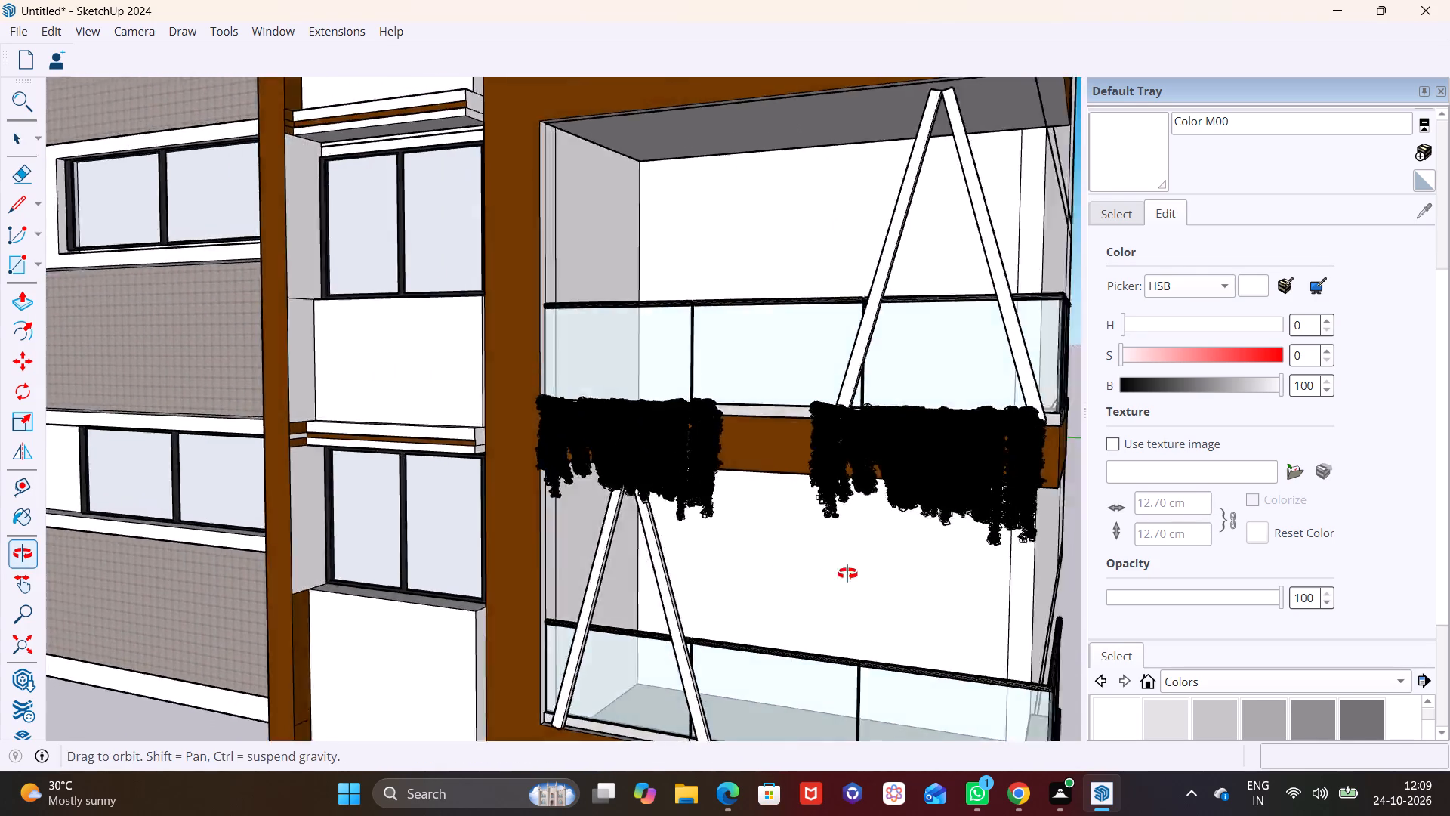
pyautogui.moveTo(847, 573); pyautogui.dragTo(859, 575, button='middle')
pyautogui.scroll(-2, 848, 560)
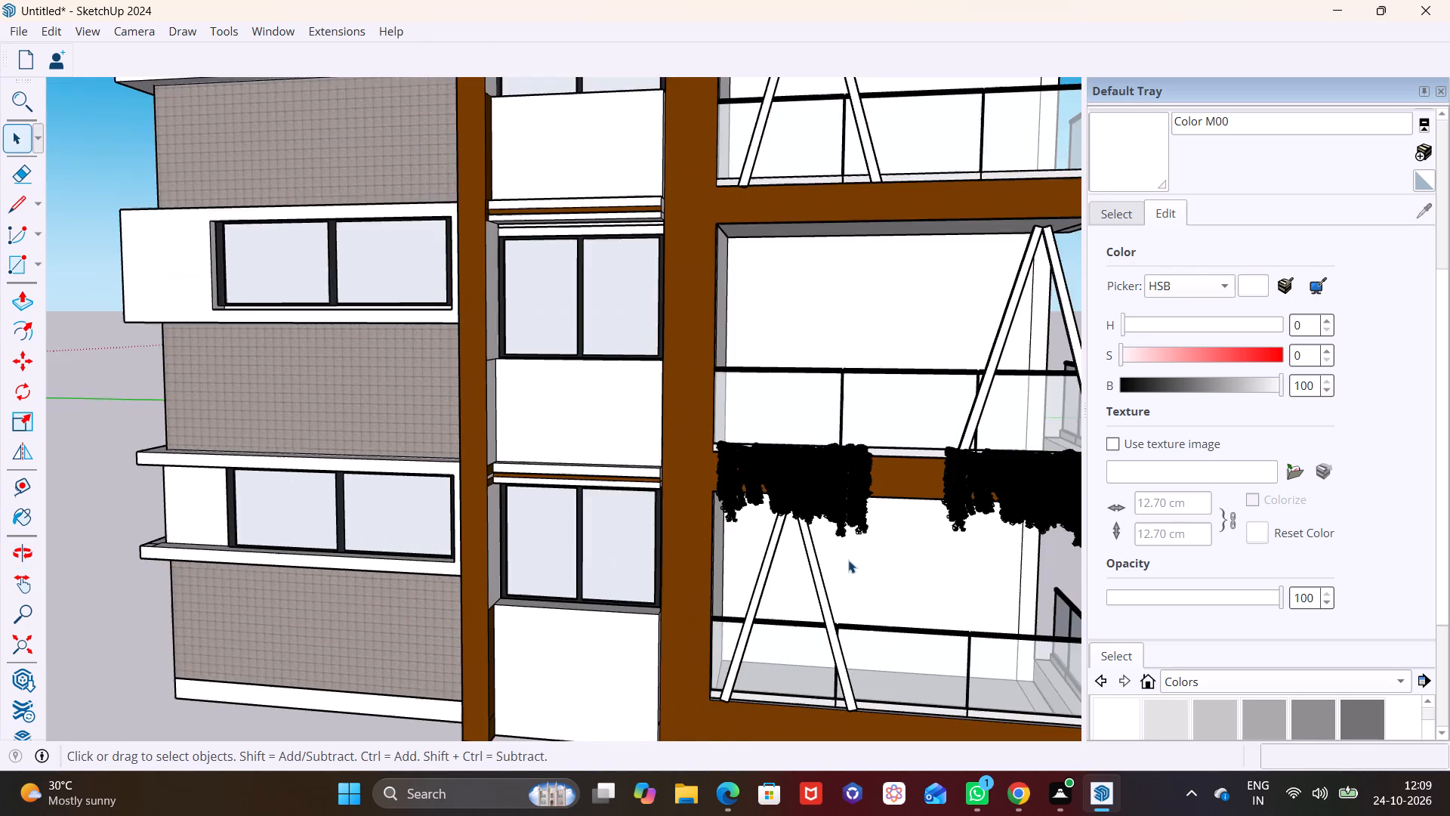
pyautogui.scroll(-18, 848, 560)
# Copy the second-level balcony's vine on the louvred side about 14' up to the third-level balcony edge.
pyautogui.moveTo(629, 506); pyautogui.dragTo(916, 518, button='middle')
pyautogui.scroll(19, 616, 404)
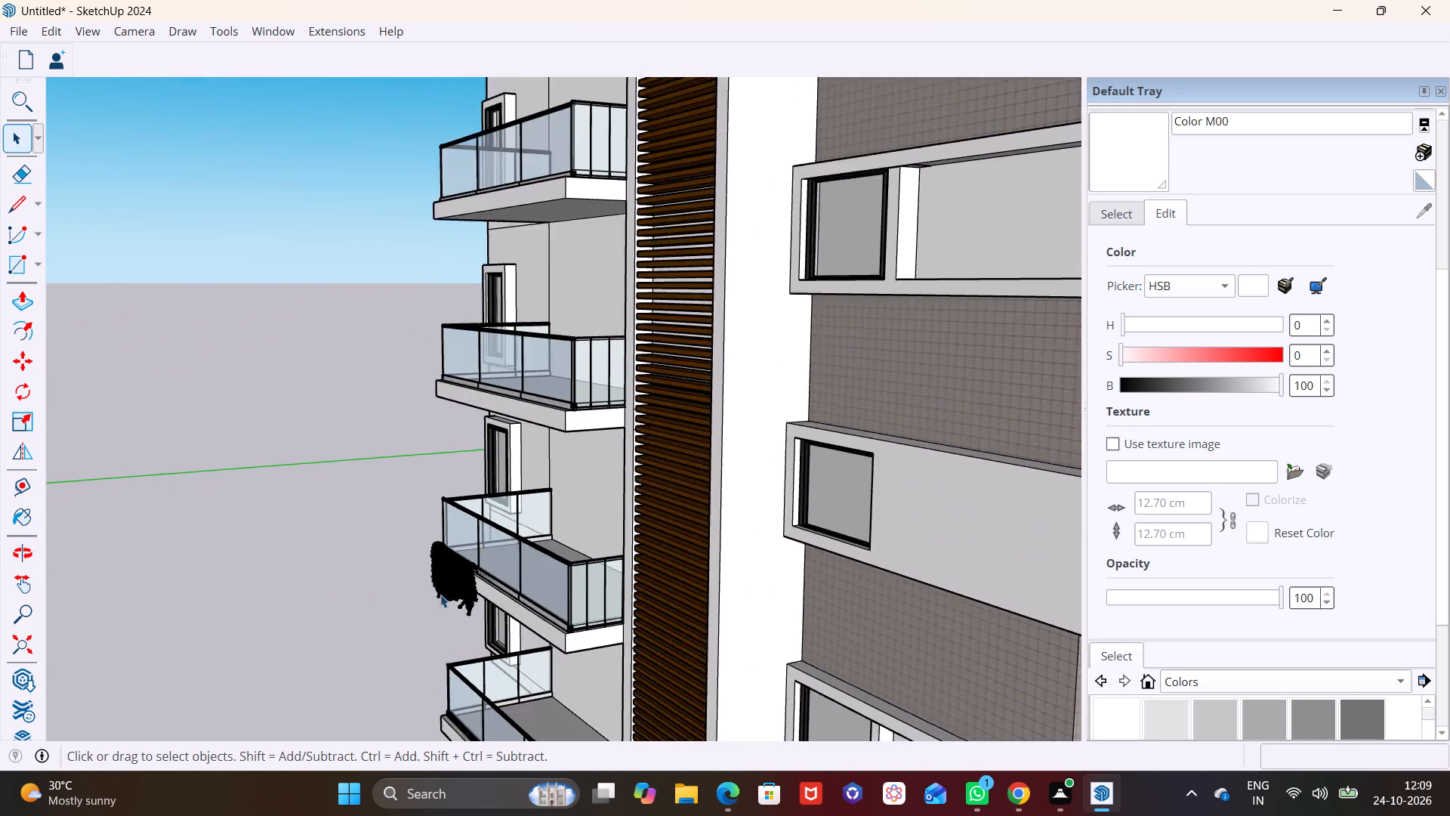
pyautogui.scroll(2, 440, 595)
pyautogui.keyDown('shift'); pyautogui.moveTo(440, 589); pyautogui.dragTo(299, 635, button='middle'); pyautogui.keyUp('shift')
pyautogui.scroll(2, 306, 622)
pyautogui.click(330, 625)
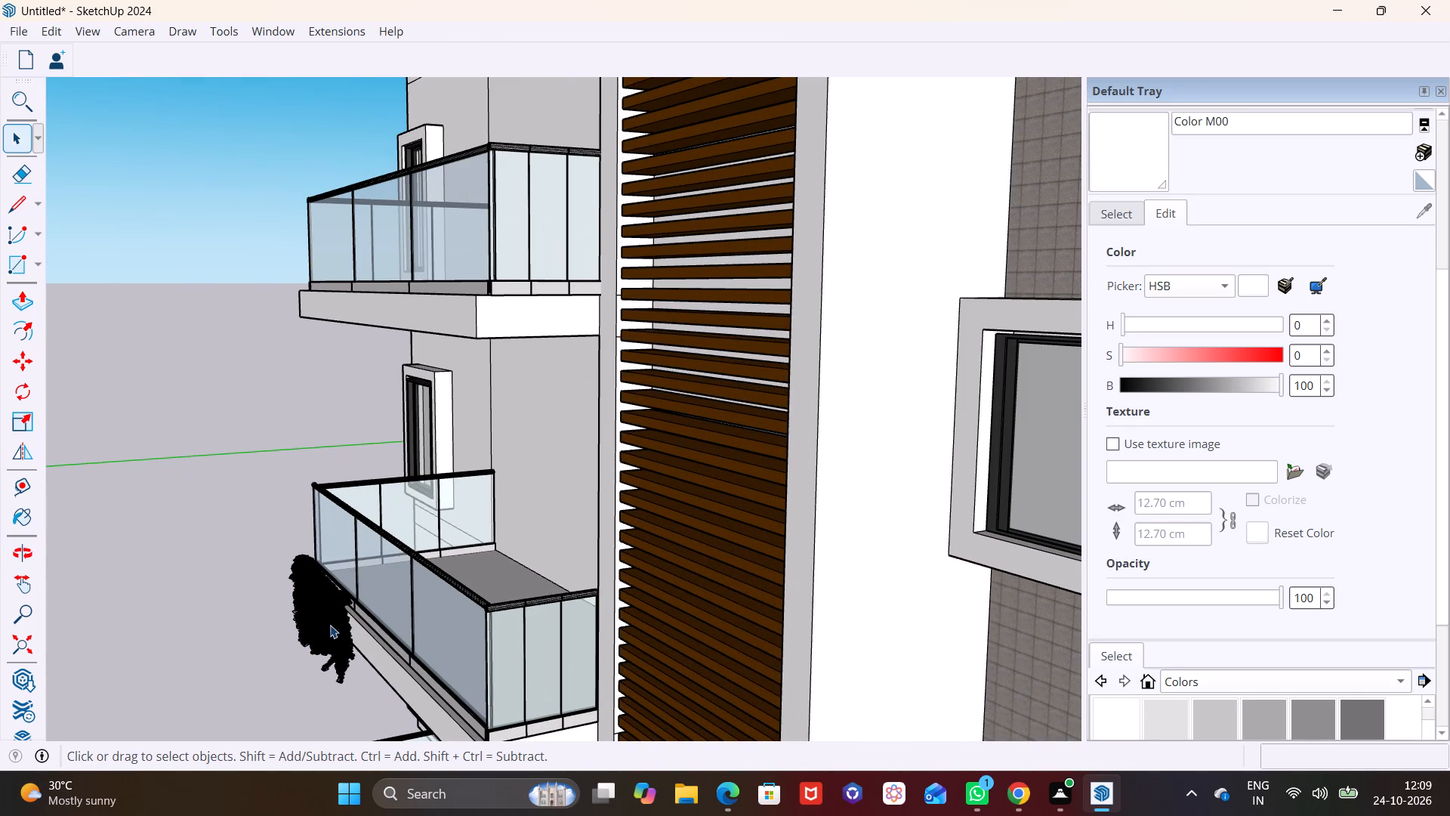
pyautogui.press('m')
pyautogui.click(329, 612)
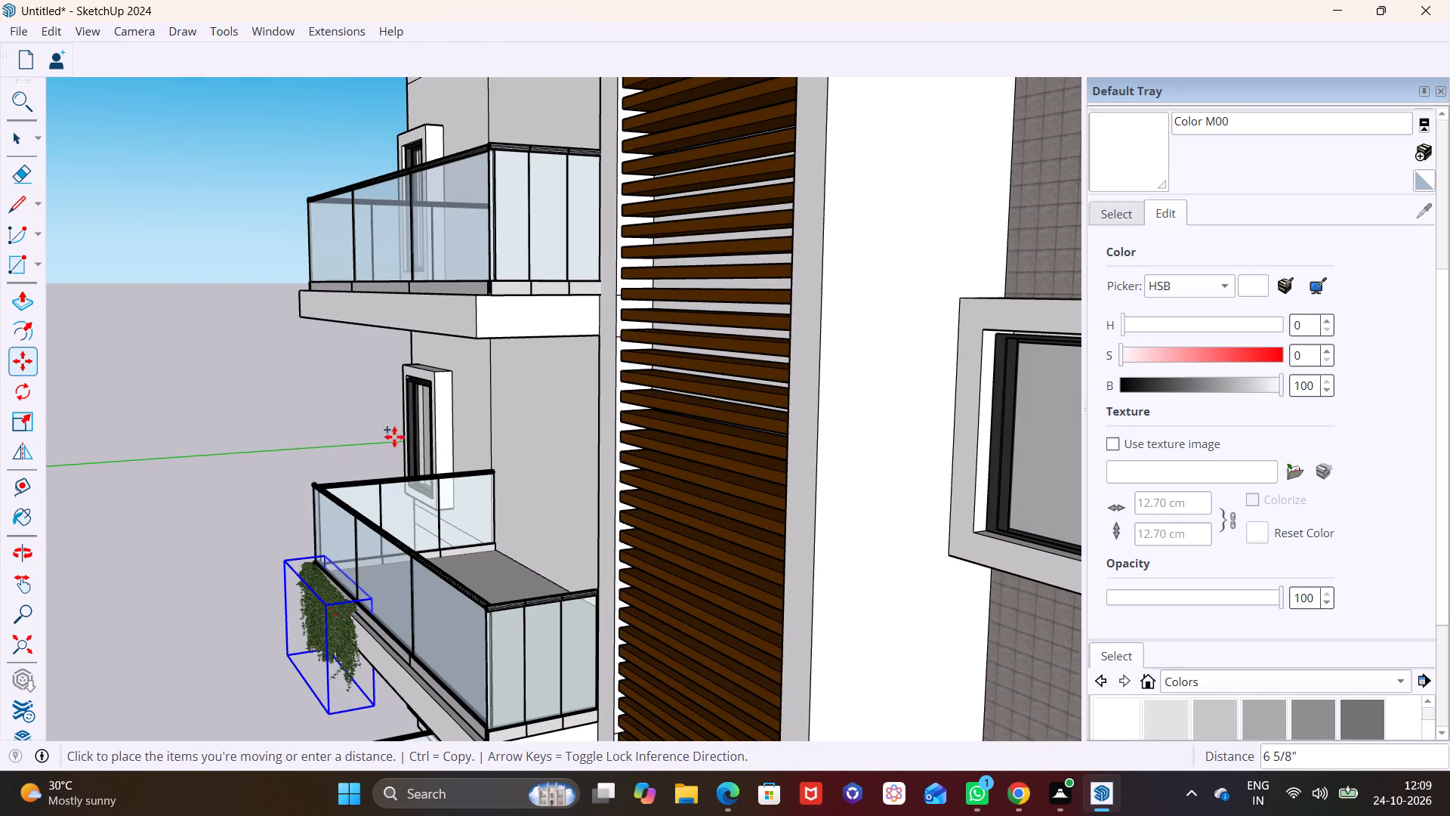
pyautogui.scroll(-6, 412, 359)
pyautogui.keyDown('shift'); pyautogui.moveTo(397, 238); pyautogui.dragTo(403, 369, button='middle'); pyautogui.keyUp('shift')
pyautogui.keyDown('shift'); pyautogui.scroll(1, 403, 369); pyautogui.keyUp('shift')
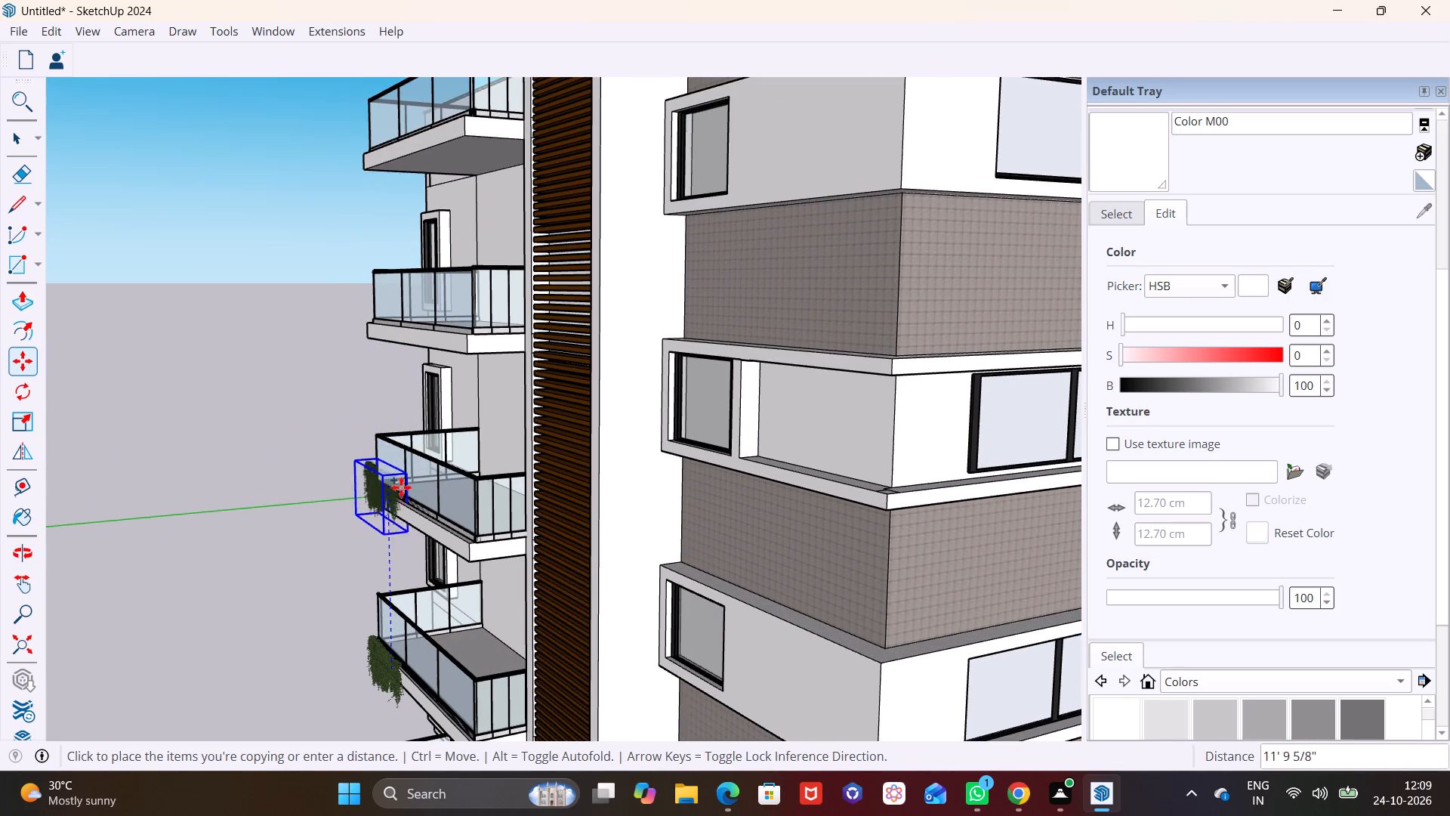
pyautogui.scroll(11, 418, 484)
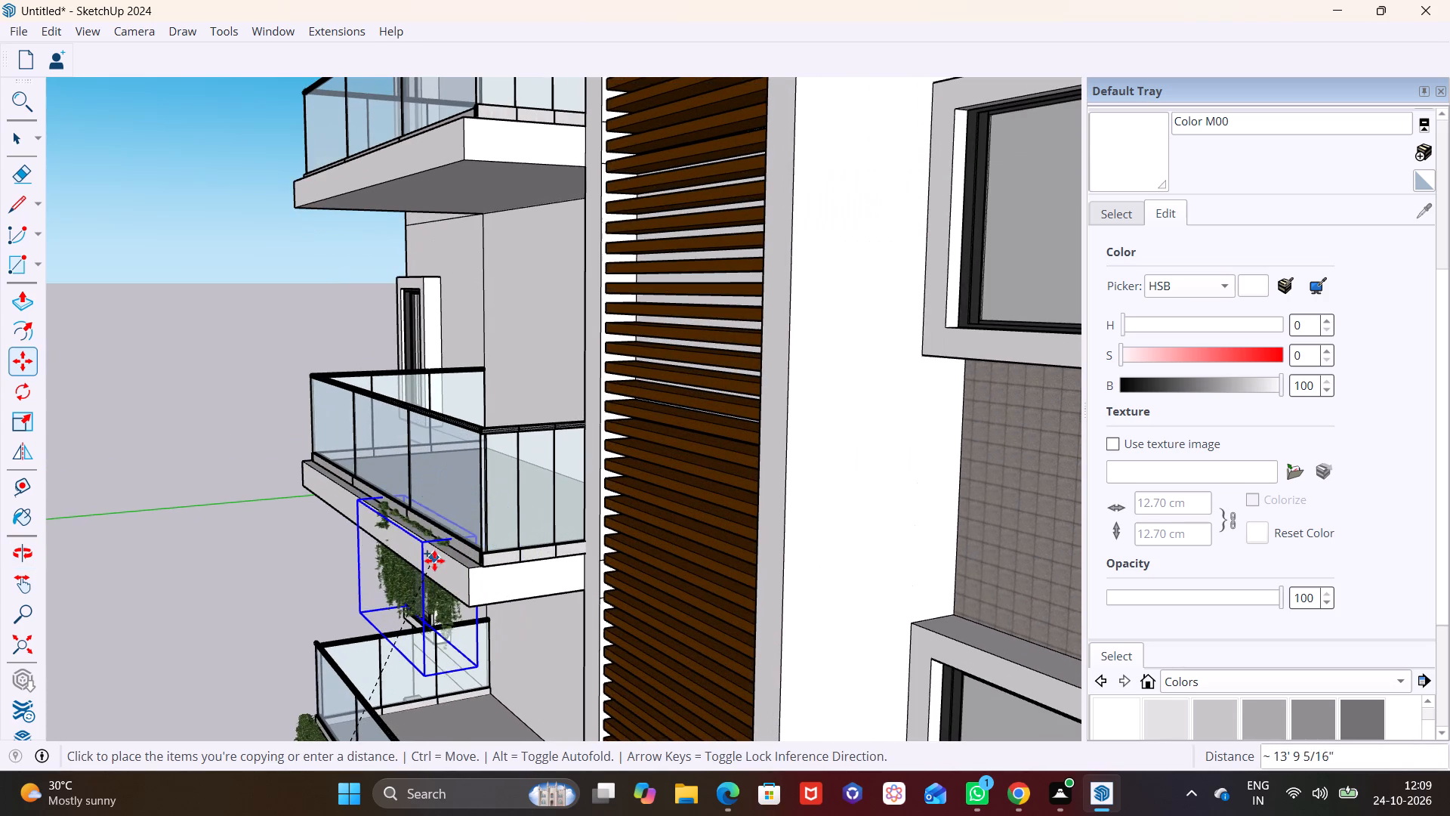
pyautogui.moveTo(412, 589); pyautogui.dragTo(347, 475, button='middle')
pyautogui.scroll(2, 376, 504)
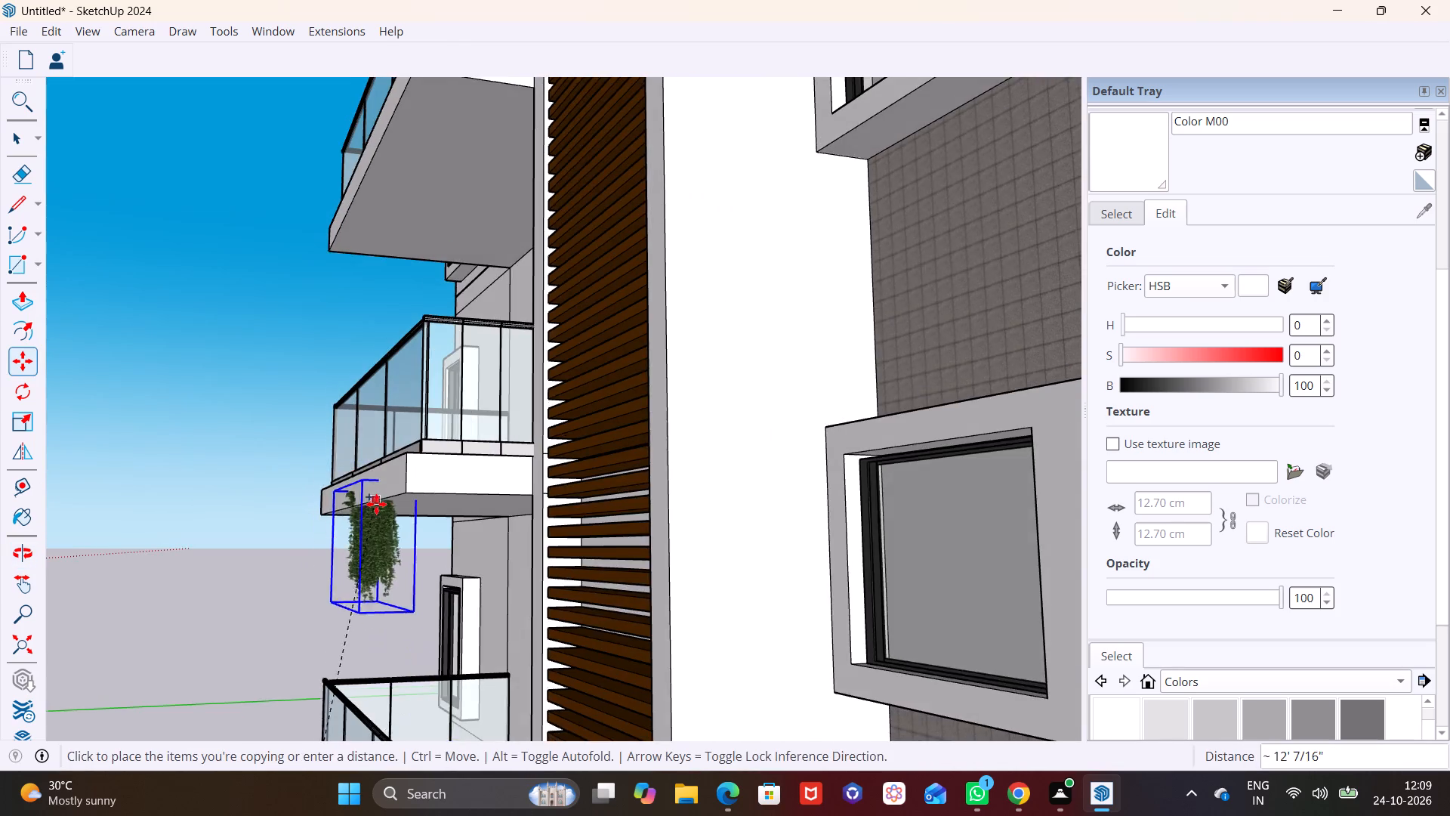
pyautogui.moveTo(394, 453); pyautogui.dragTo(412, 612, button='middle')
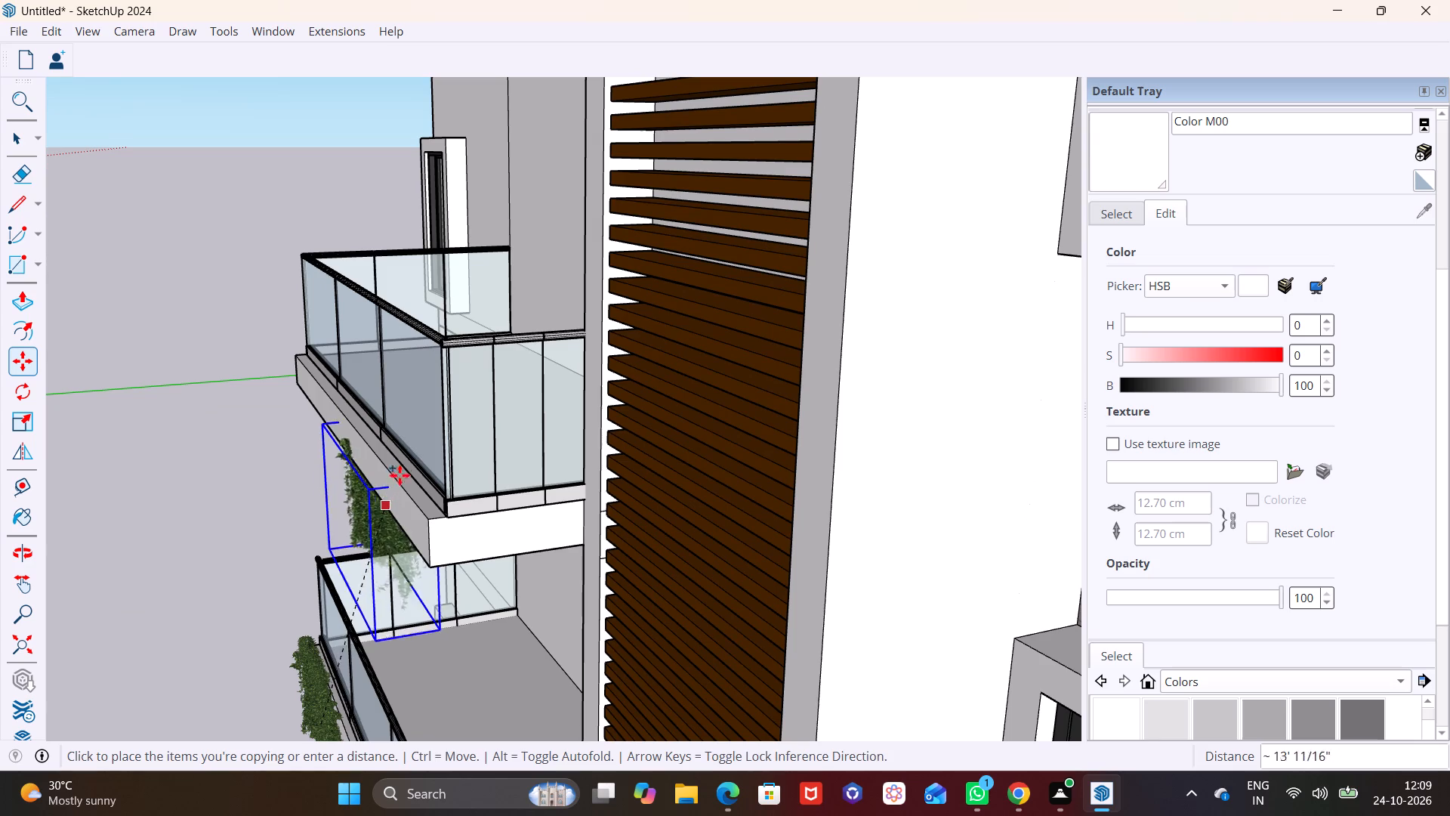
pyautogui.click(405, 463)
# Move the copied vine about 1' 5" outward and down, in front of the third-level balcony's slab.
pyautogui.scroll(15, 384, 536)
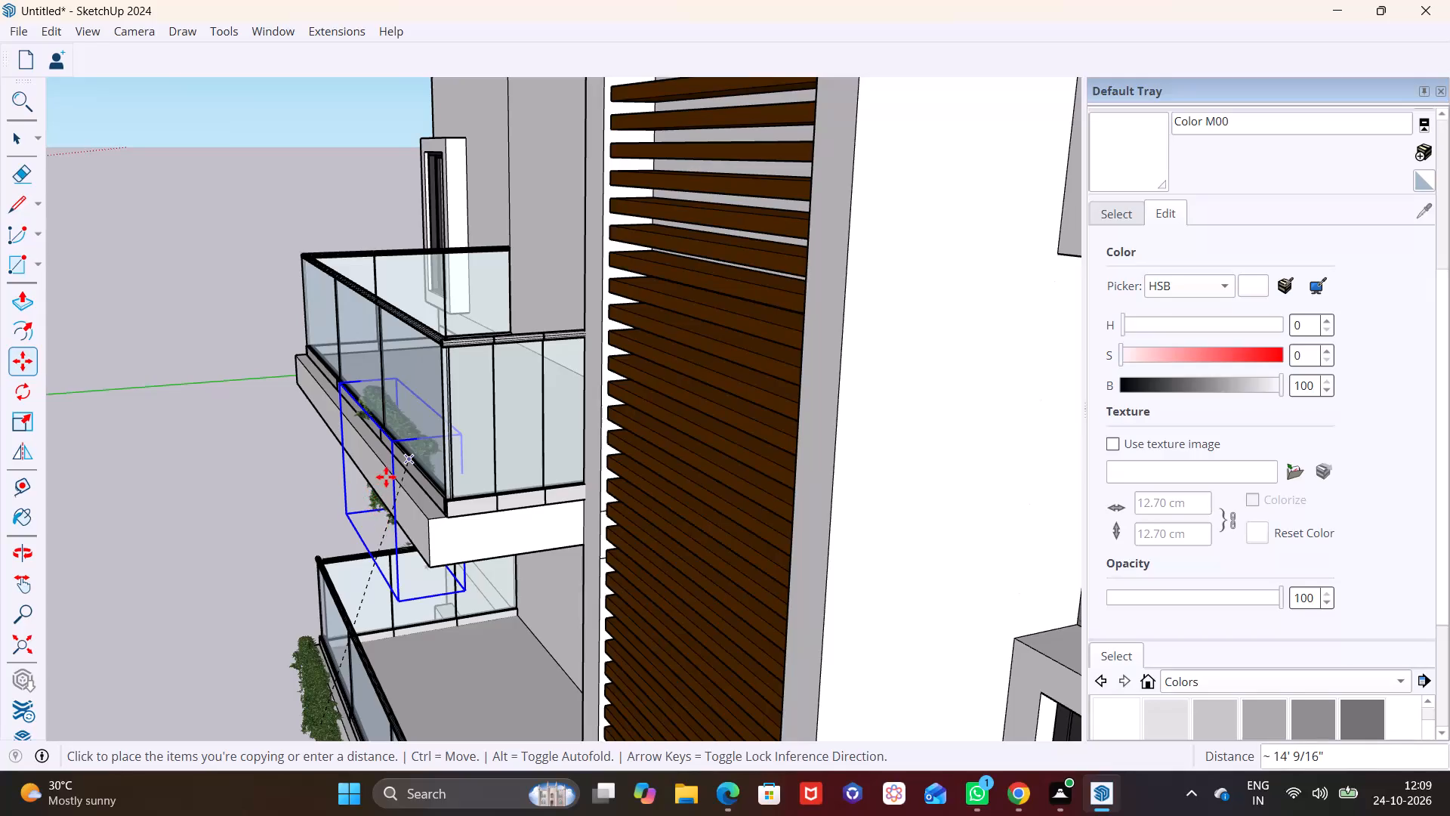
pyautogui.scroll(16, 386, 477)
pyautogui.keyDown('shift'); pyautogui.moveTo(406, 497); pyautogui.dragTo(536, 424, button='middle'); pyautogui.keyUp('shift')
pyautogui.scroll(2, 515, 447)
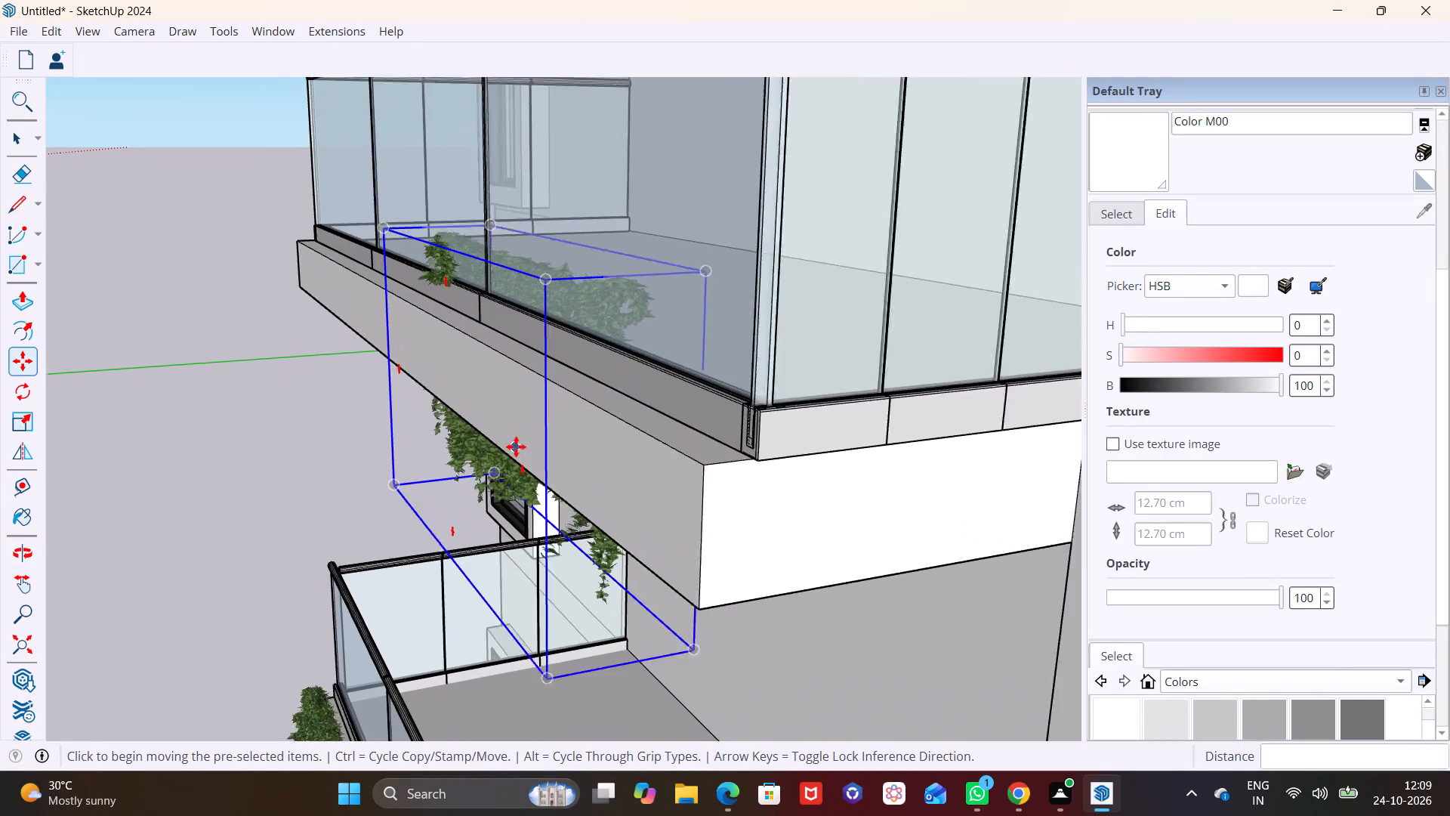
pyautogui.scroll(4, 516, 447)
pyautogui.scroll(-7, 561, 437)
pyautogui.click(678, 314)
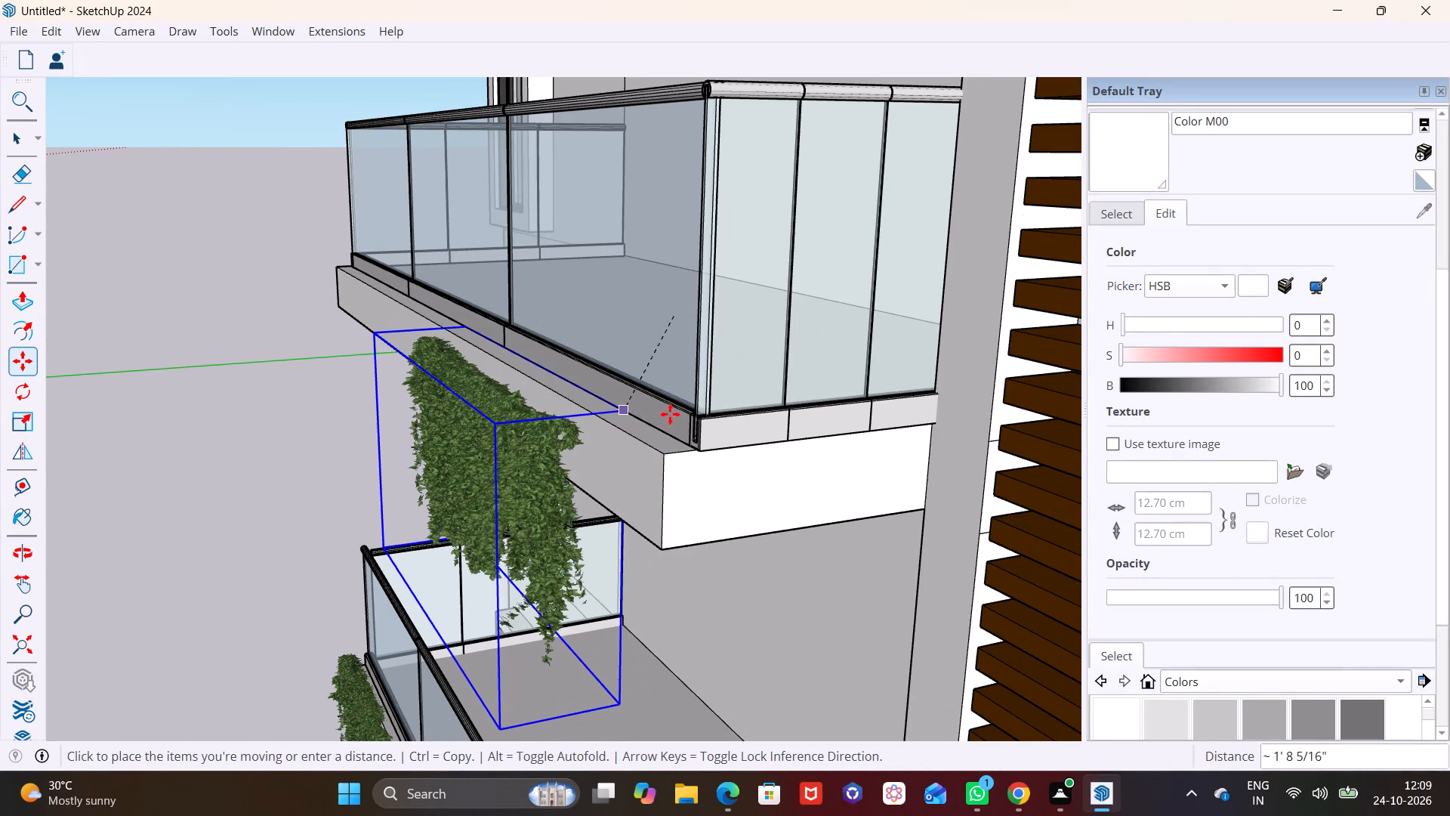
pyautogui.click(599, 404)
pyautogui.scroll(6, 554, 474)
pyautogui.scroll(-3, 553, 478)
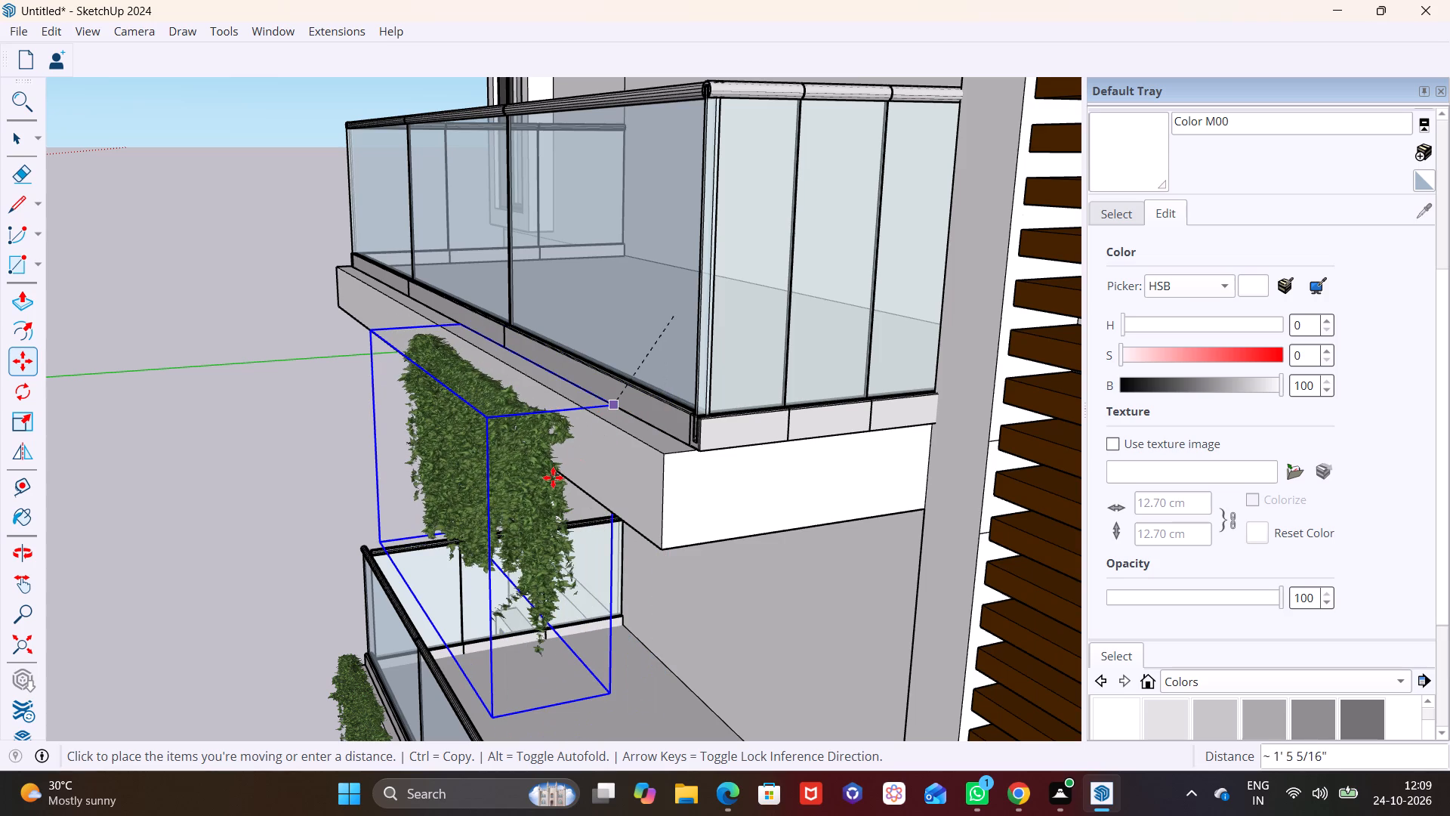
pyautogui.press('space')
# Move the third-level vine about 1' 8 9/16" toward the louvred end and up onto the base of the glass railing.
pyautogui.scroll(-3, 295, 454)
pyautogui.moveTo(481, 474); pyautogui.dragTo(390, 450, button='middle')
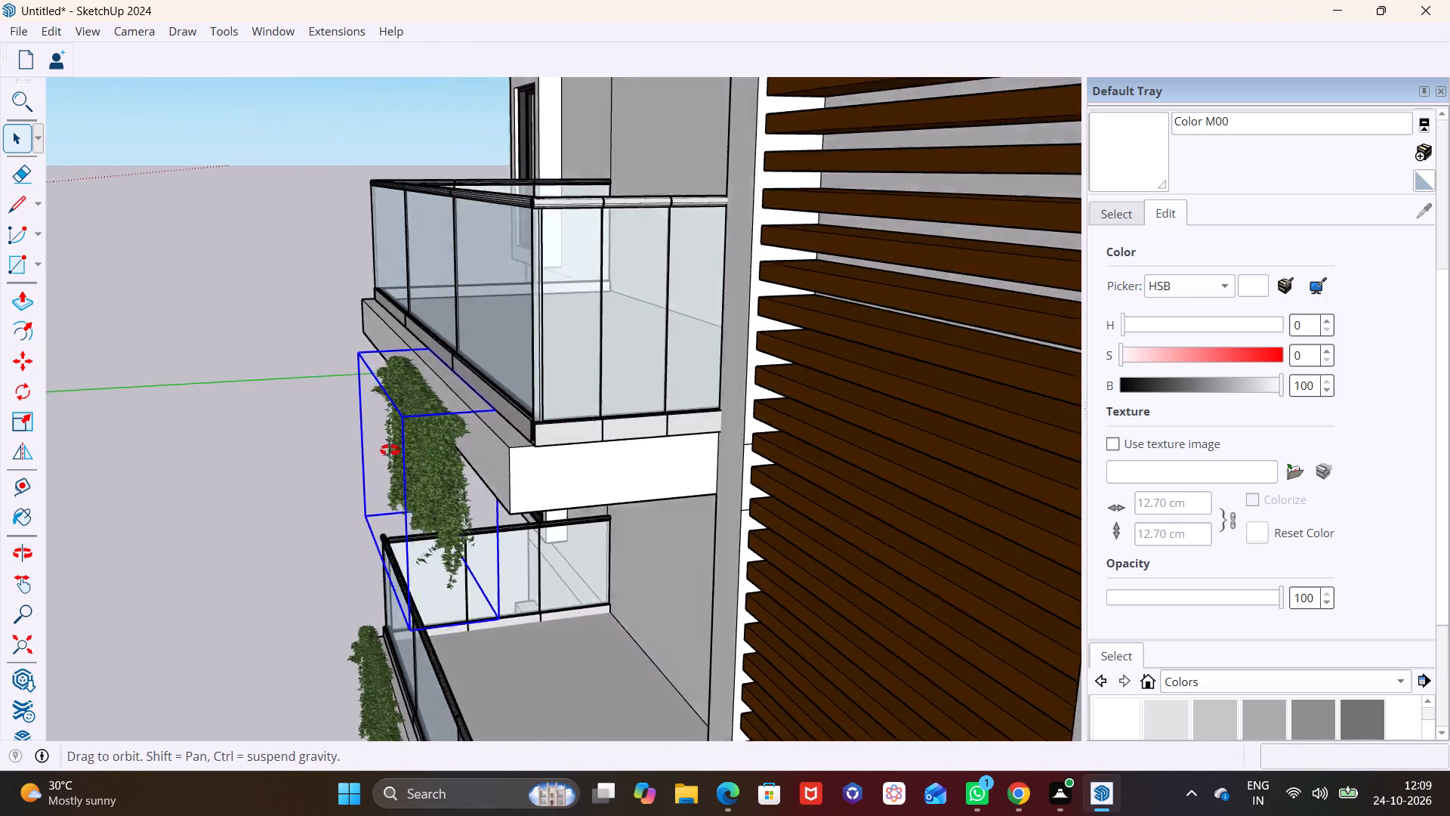
pyautogui.moveTo(390, 450); pyautogui.dragTo(383, 449, button='middle')
pyautogui.scroll(7, 495, 449)
pyautogui.moveTo(479, 440); pyautogui.dragTo(649, 416, button='middle')
pyautogui.scroll(-3, 168, 442)
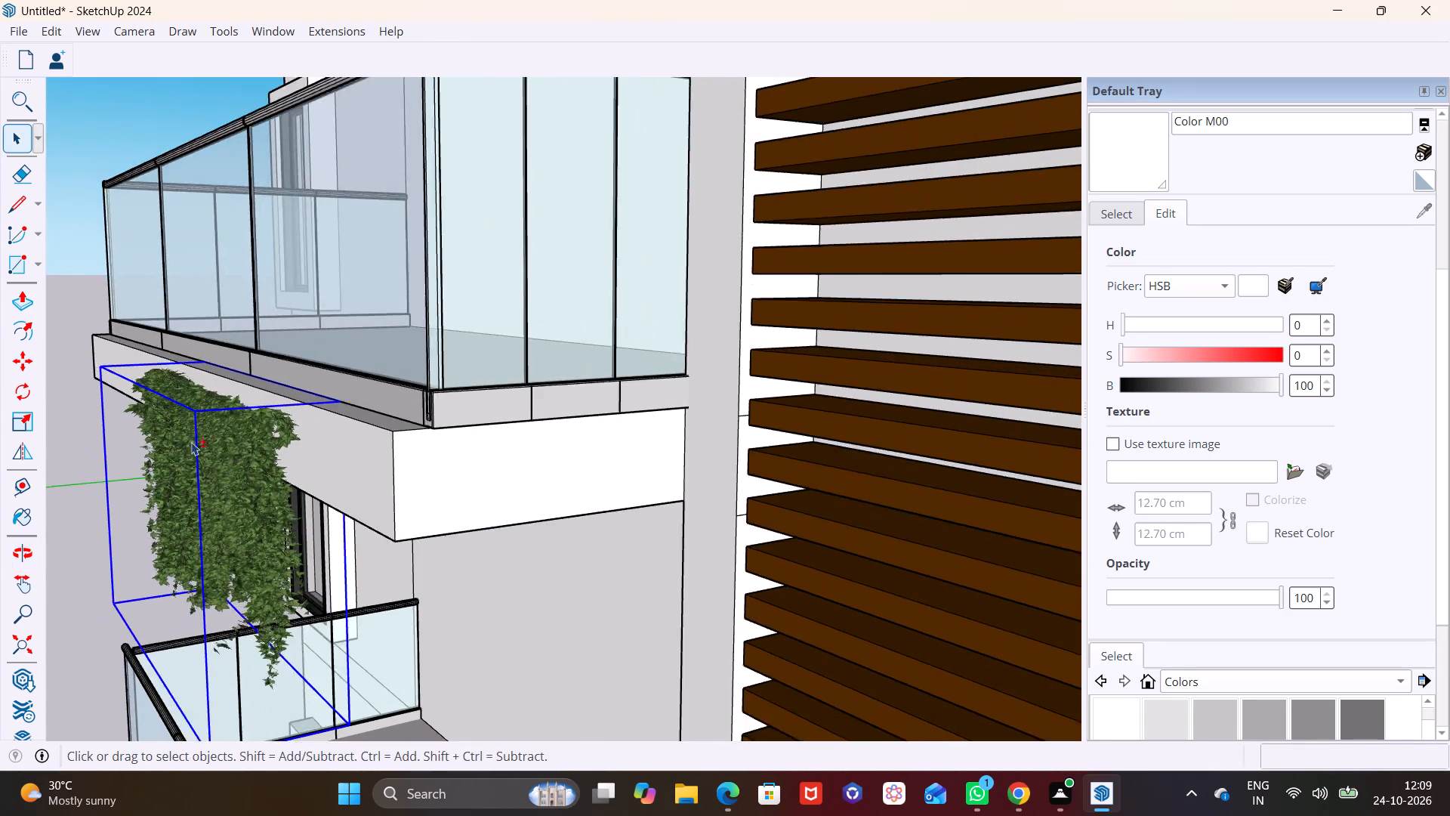
pyautogui.keyDown('shift'); pyautogui.moveTo(191, 442); pyautogui.dragTo(396, 388, button='middle'); pyautogui.keyUp('shift')
pyautogui.press('m')
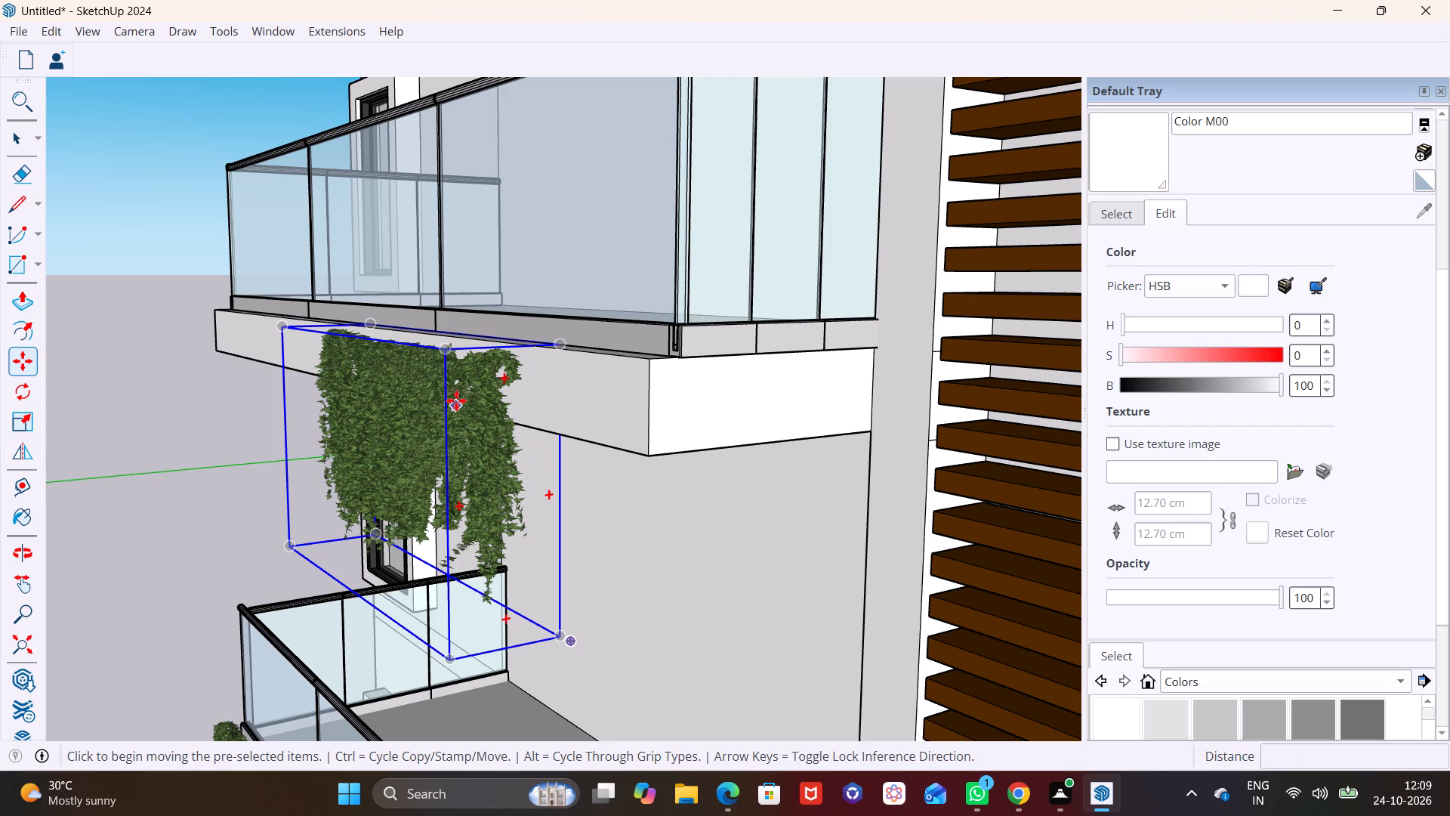
pyautogui.click(456, 400)
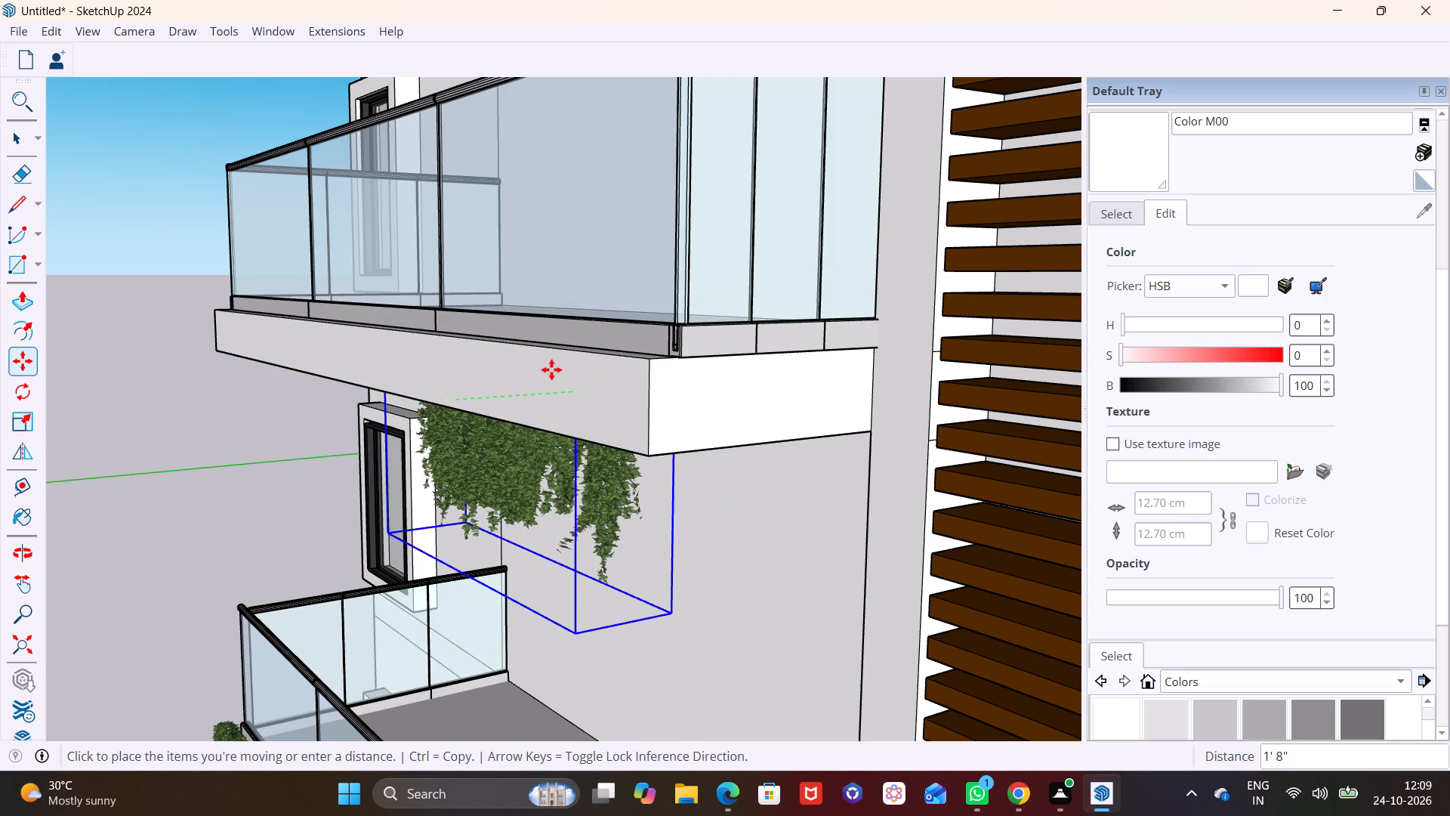
pyautogui.moveTo(550, 354); pyautogui.dragTo(541, 344)
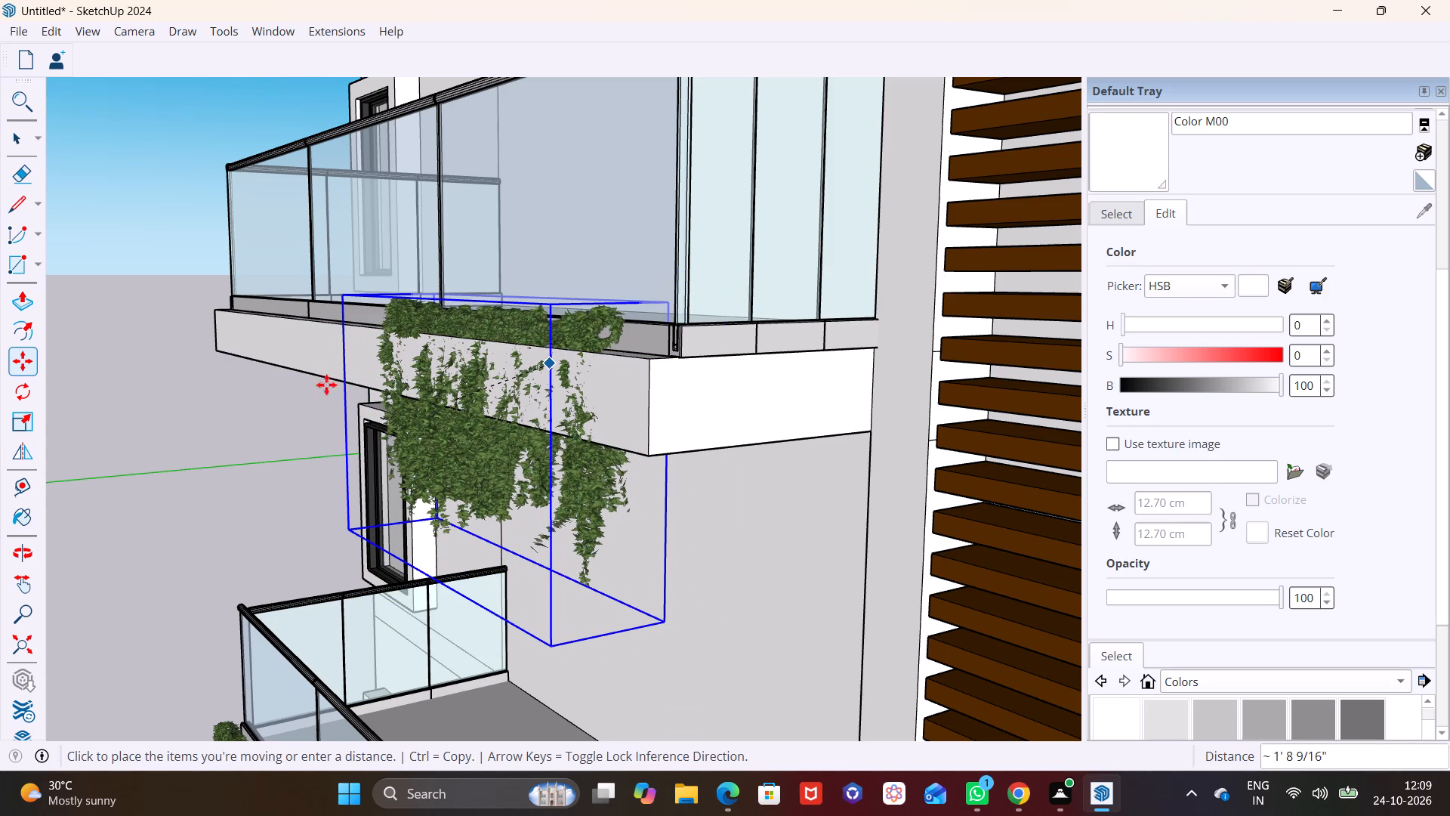
pyautogui.press('space')
# Move the third-level vine 5" outward so its foliage hangs in front of the balcony slab.
pyautogui.moveTo(160, 393); pyautogui.dragTo(45, 399, button='middle')
pyautogui.scroll(-5, 125, 380)
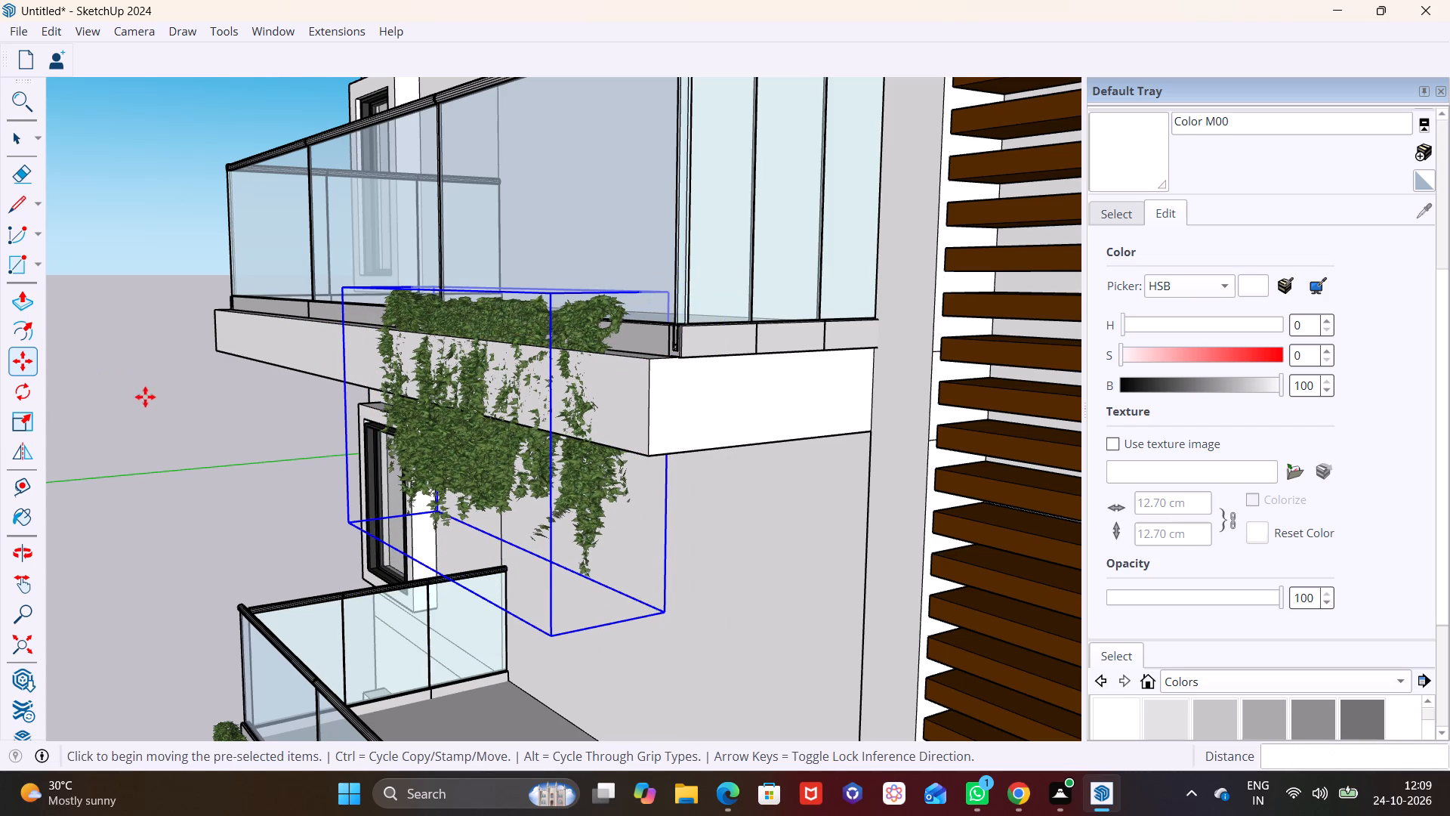
pyautogui.scroll(-6, 145, 397)
pyautogui.moveTo(431, 447); pyautogui.dragTo(250, 496, button='middle')
pyautogui.scroll(7, 387, 394)
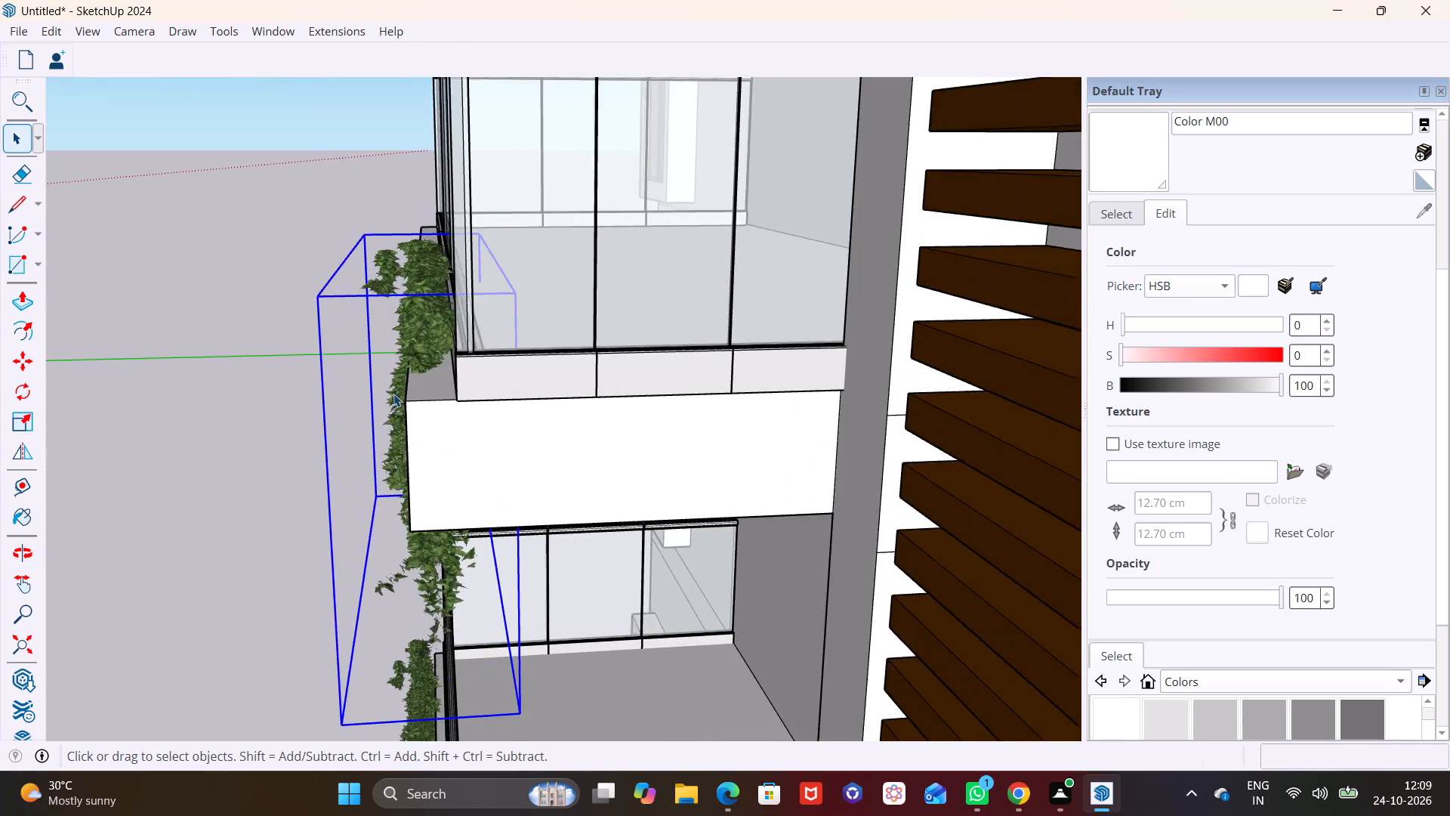
pyautogui.press('m')
pyautogui.click(446, 343)
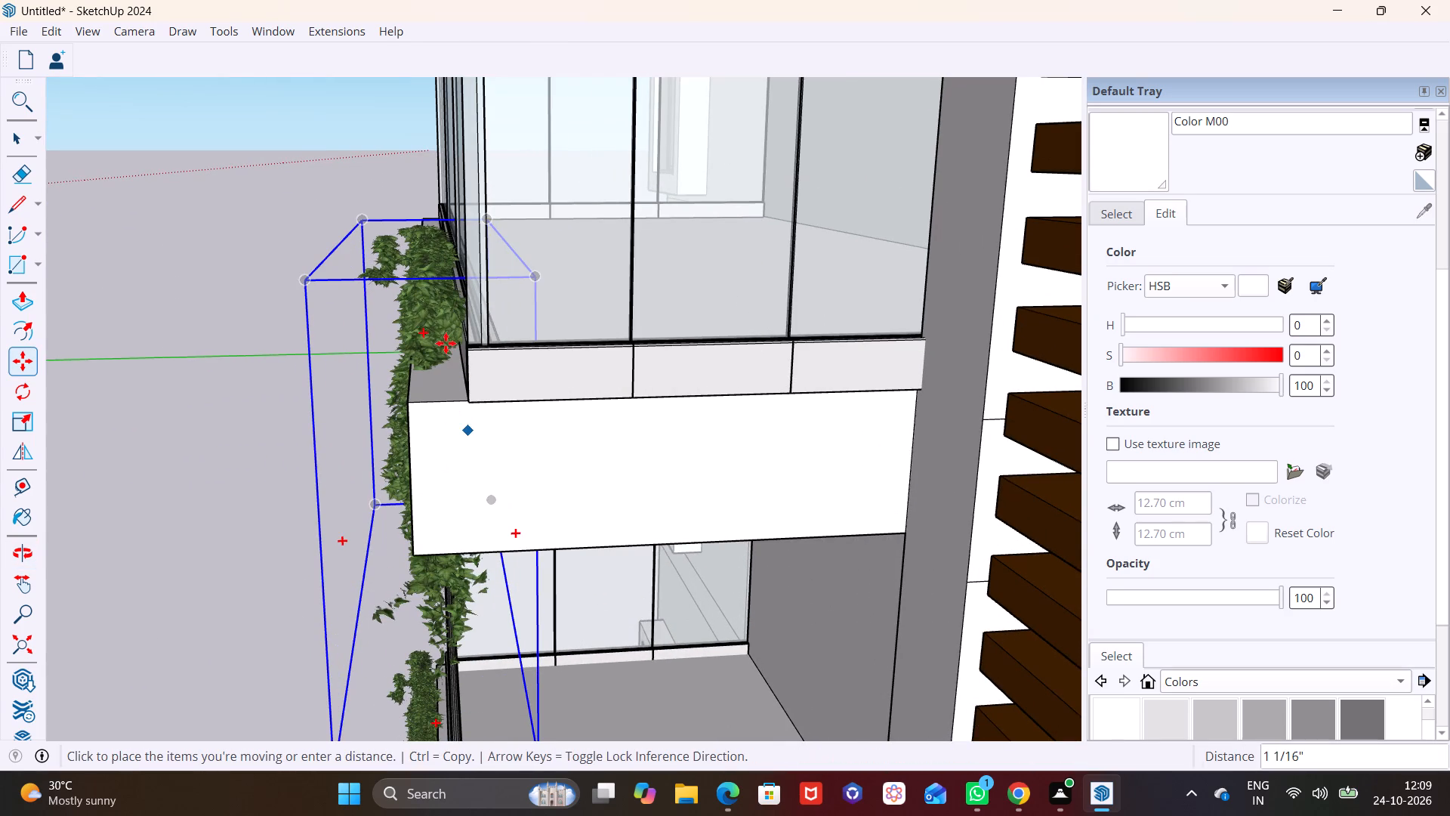
pyautogui.click(384, 347)
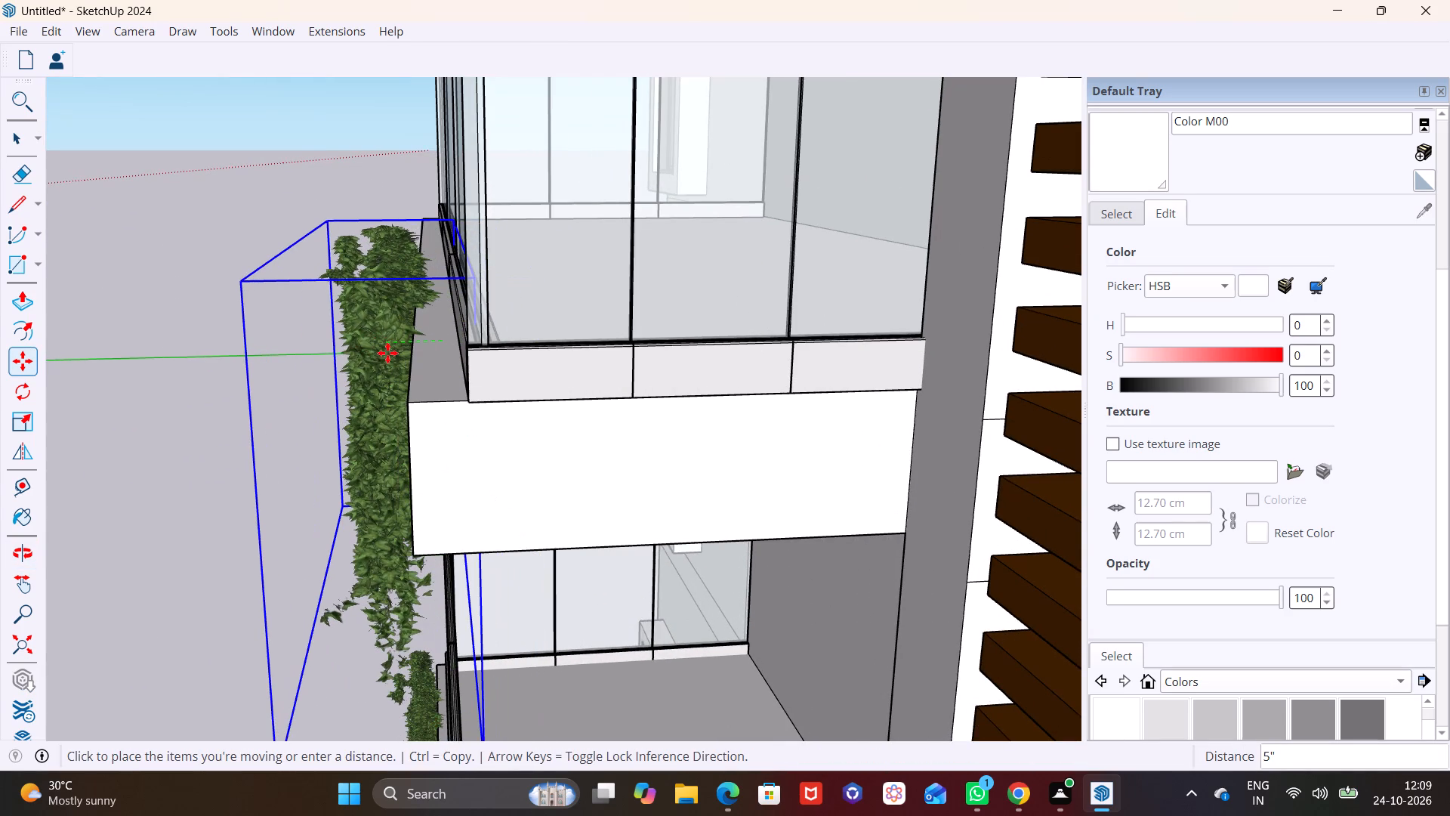
pyautogui.press('space')
pyautogui.press('space')
pyautogui.click(199, 424)
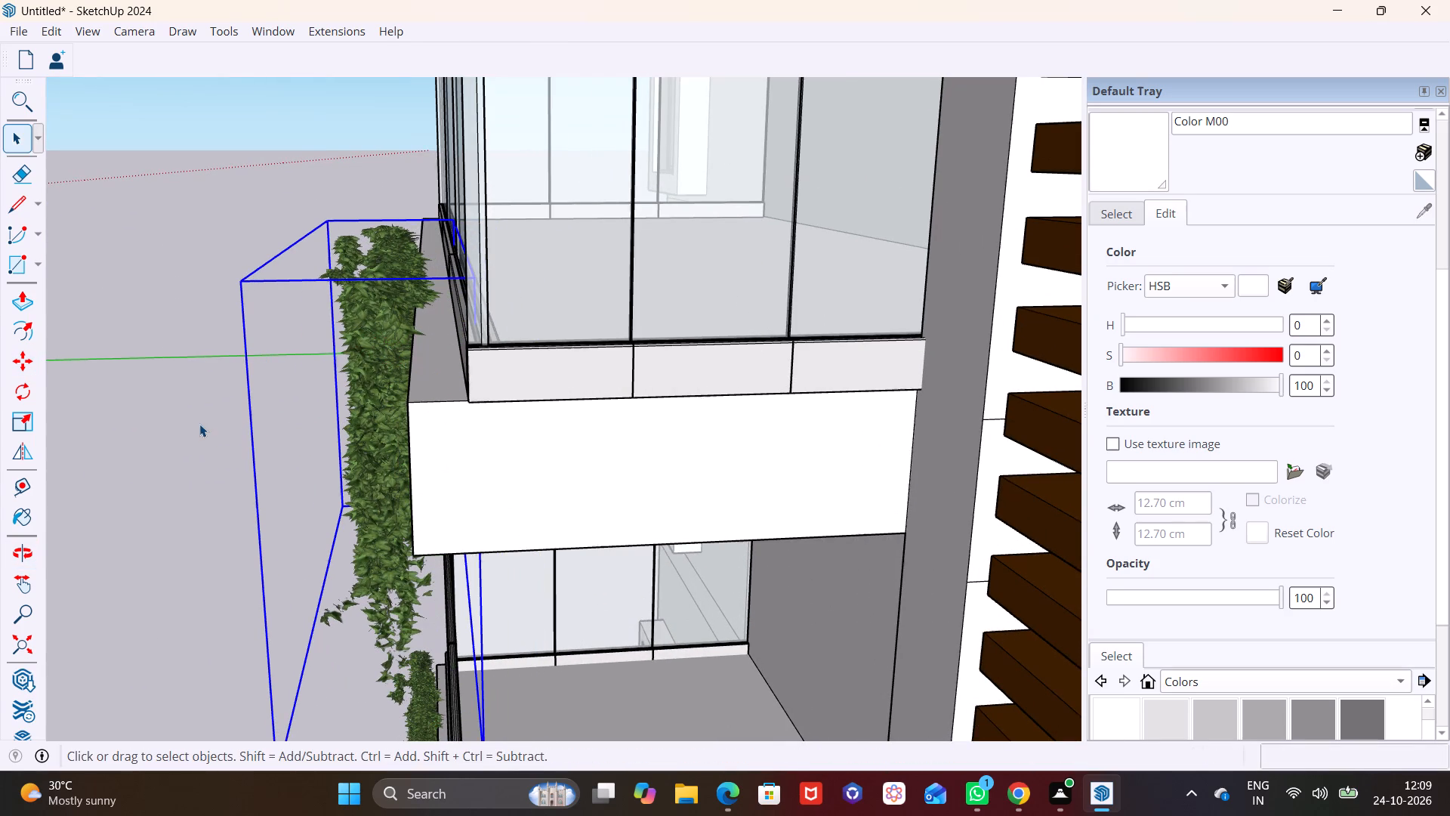
# Examine the vine placement on the third-level balcony and across the building's balcony sides.
pyautogui.moveTo(224, 428); pyautogui.dragTo(640, 434, button='middle')
pyautogui.scroll(-7, 424, 426)
pyautogui.moveTo(388, 466); pyautogui.dragTo(716, 478, button='middle')
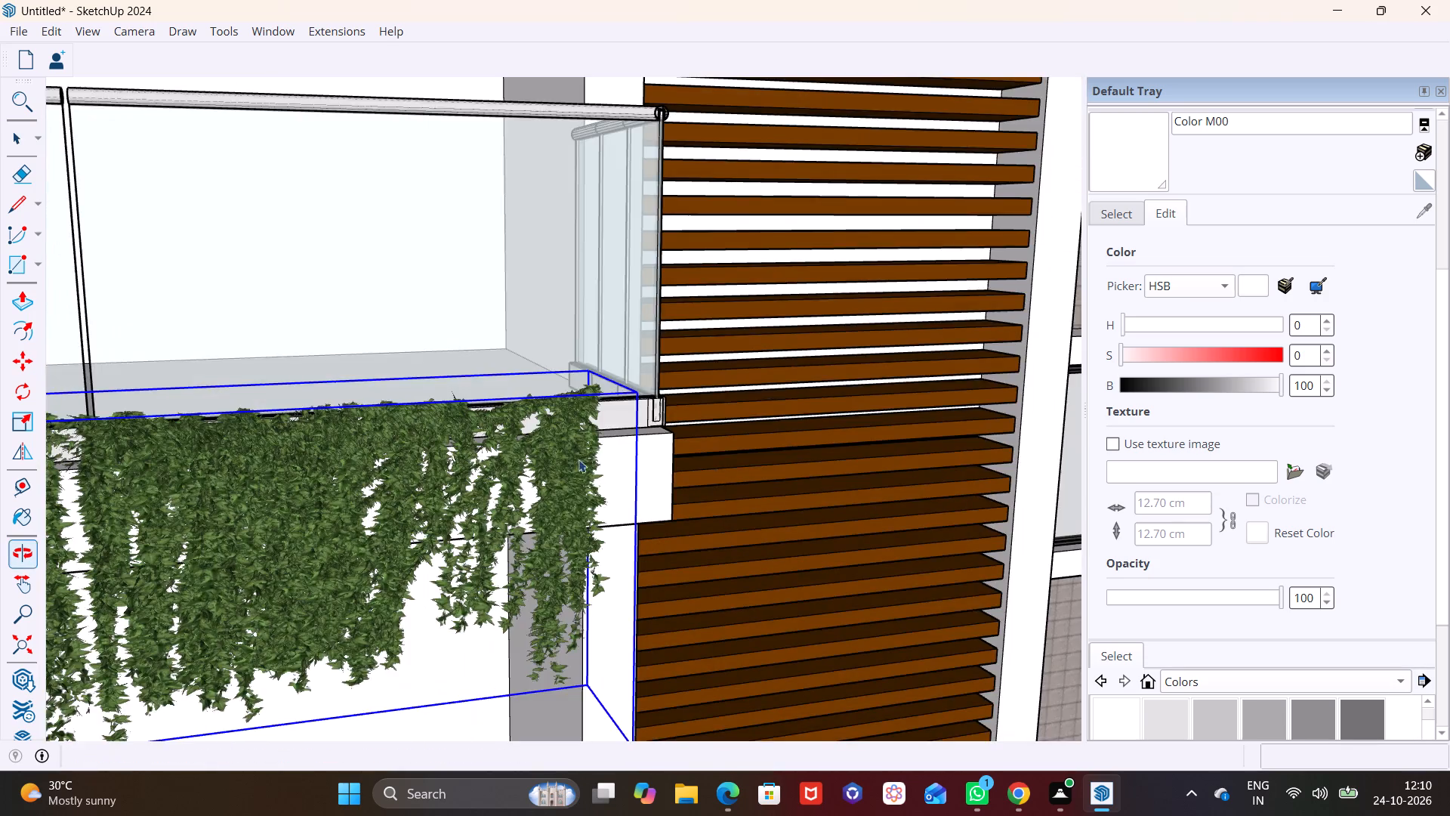
pyautogui.scroll(-13, 481, 435)
pyautogui.moveTo(496, 528); pyautogui.dragTo(324, 515, button='middle')
pyautogui.scroll(-9, 275, 441)
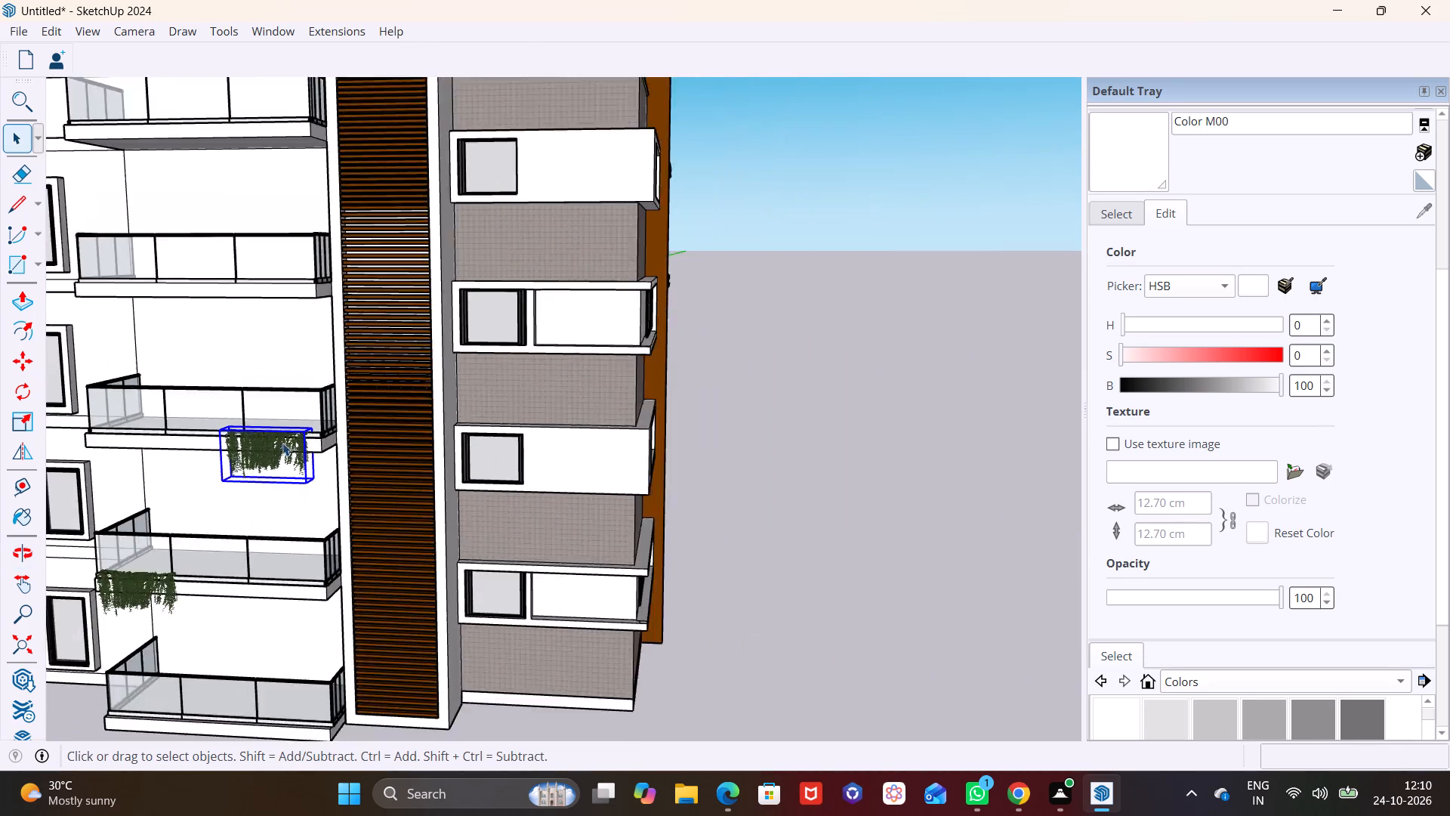
pyautogui.scroll(-4, 282, 443)
pyautogui.click(733, 495)
pyautogui.moveTo(554, 505); pyautogui.dragTo(333, 487, button='middle')
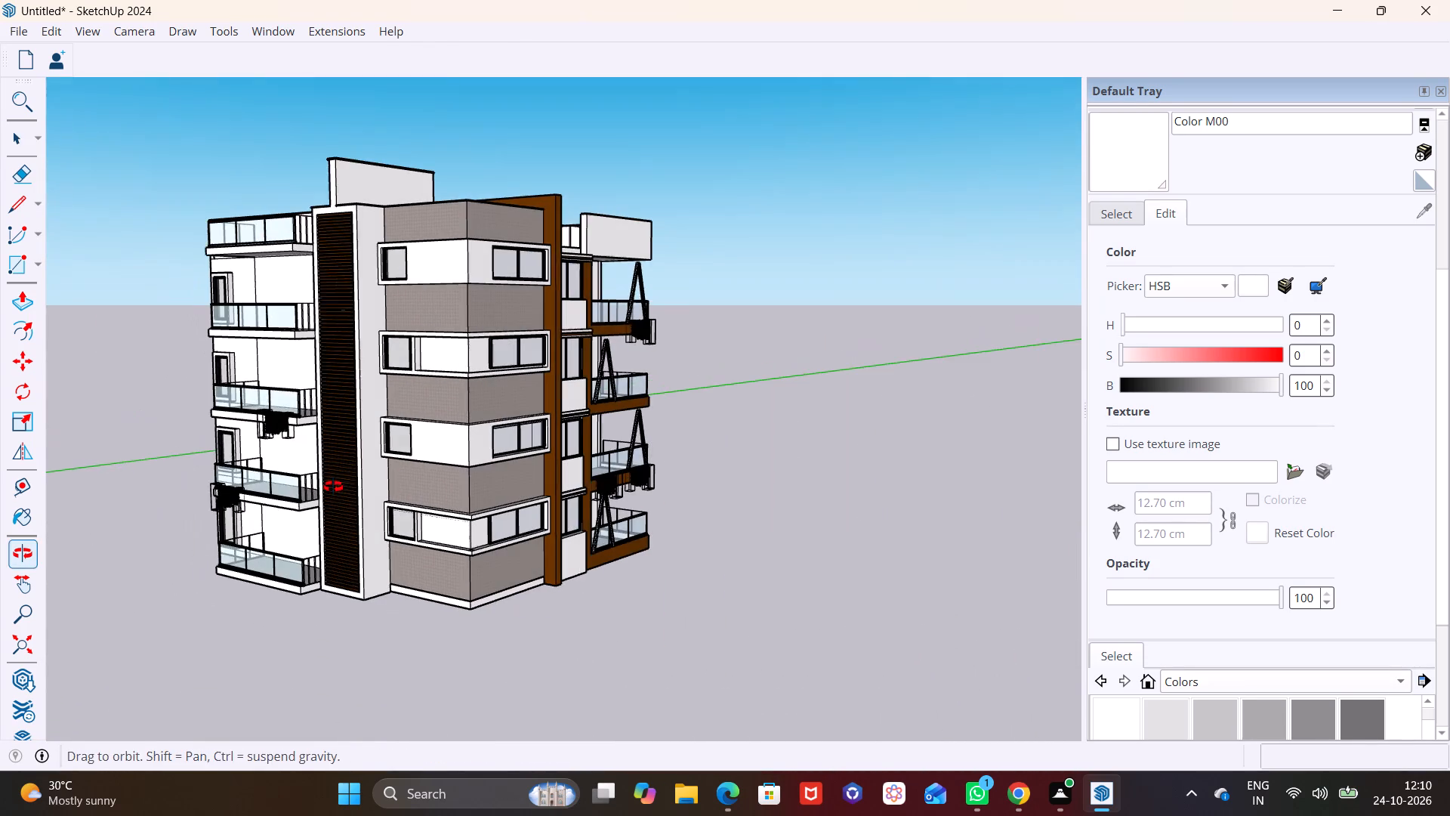
pyautogui.moveTo(333, 487); pyautogui.dragTo(332, 479, button='middle')
pyautogui.scroll(4, 276, 401)
pyautogui.moveTo(274, 395); pyautogui.dragTo(314, 444, button='middle')
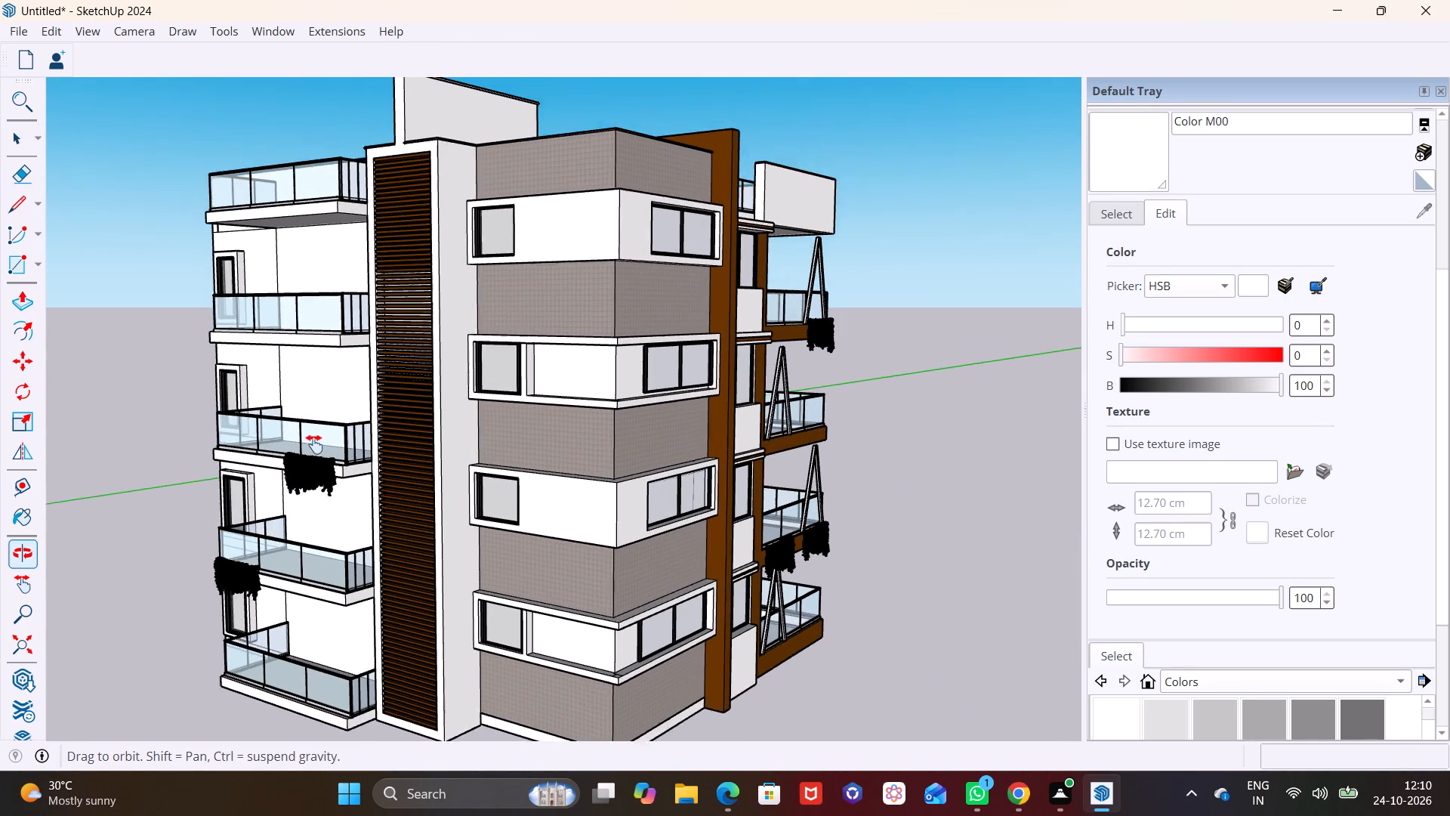
pyautogui.moveTo(314, 444); pyautogui.dragTo(321, 460, button='middle')
pyautogui.scroll(-5, 357, 384)
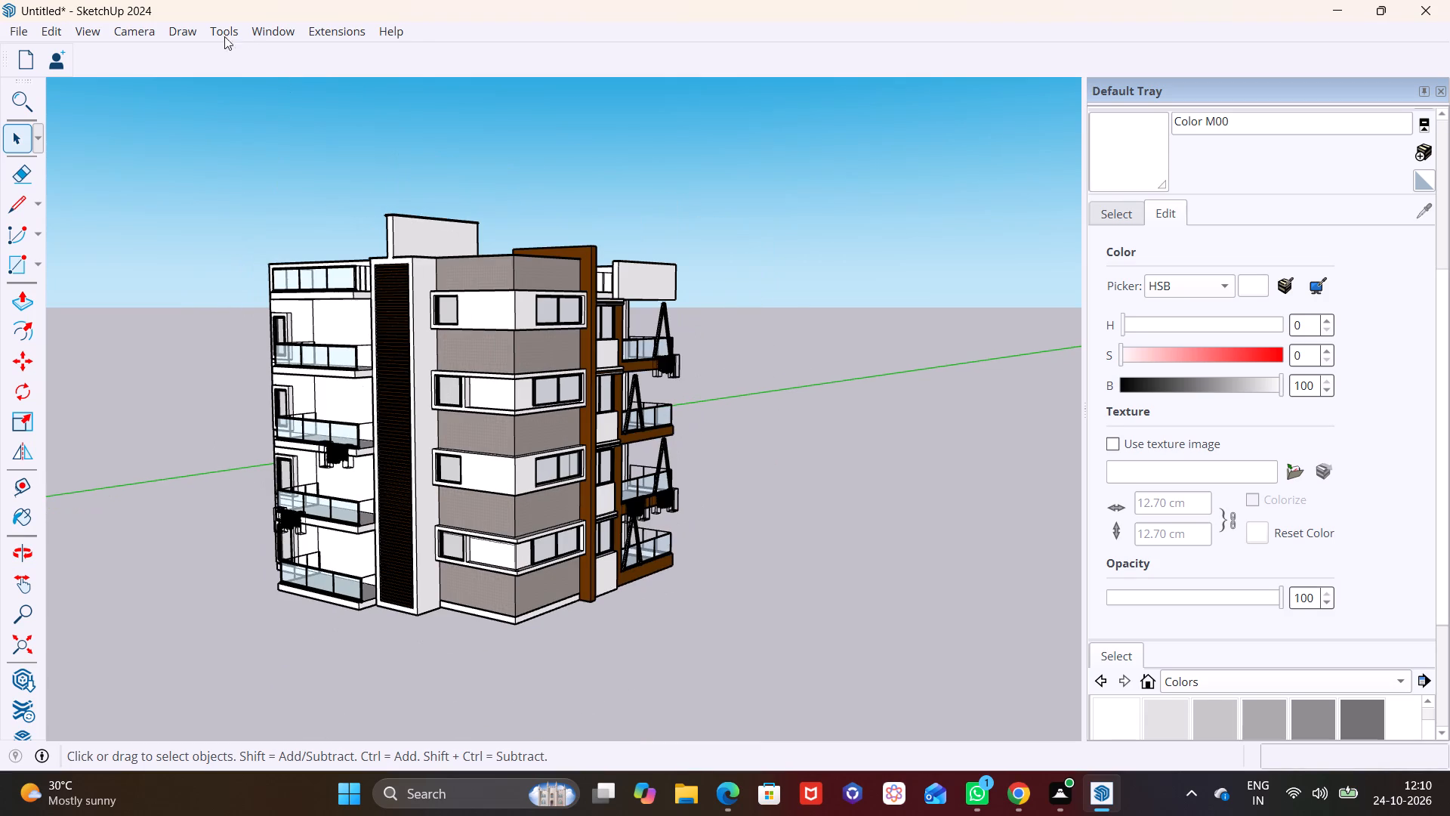
# Open 3D Warehouse and browse the tree models for suitable greenery.
pyautogui.click(247, 26)
pyautogui.click(302, 172)
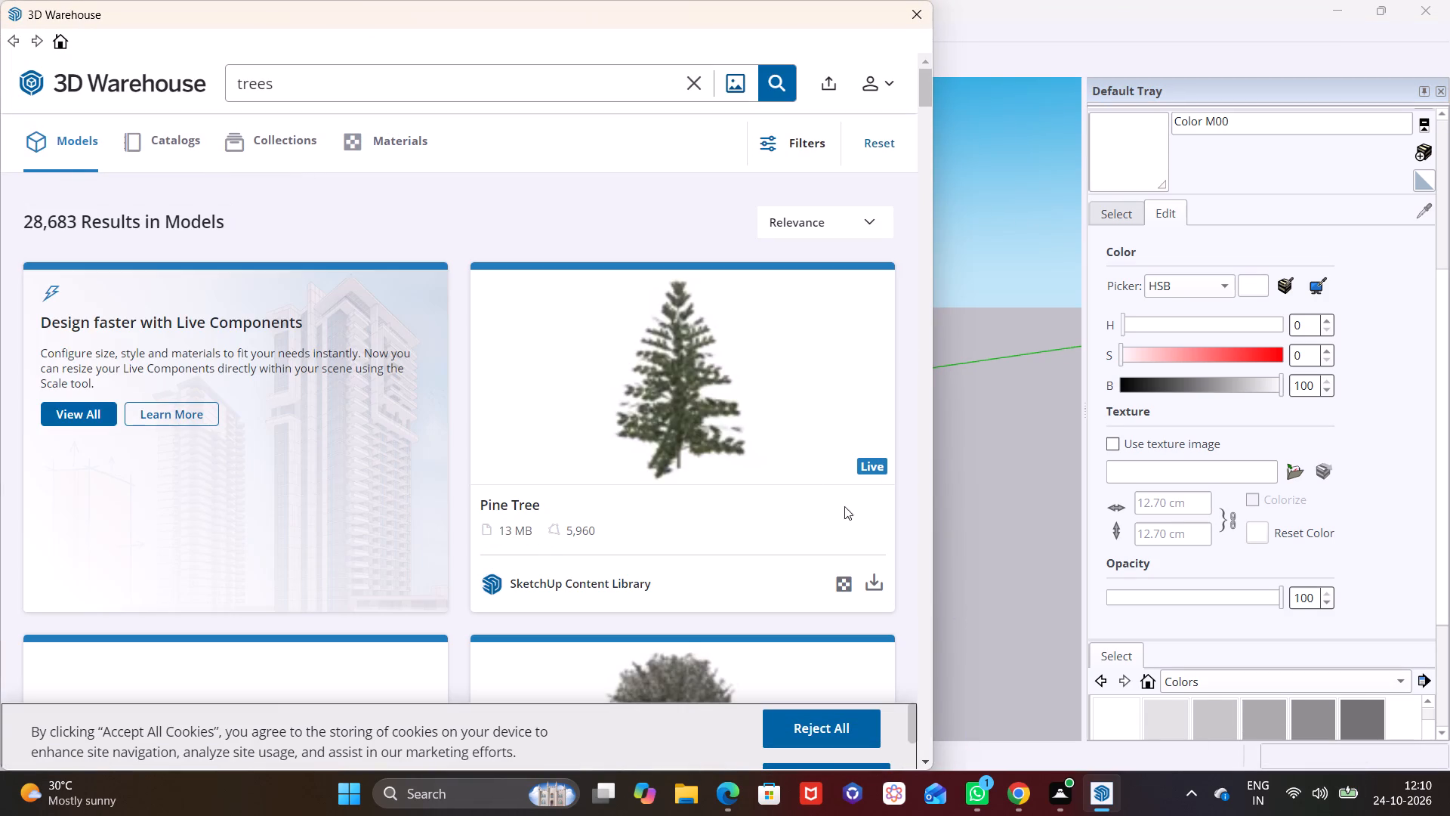
pyautogui.scroll(-7, 809, 481)
pyautogui.scroll(-4, 748, 499)
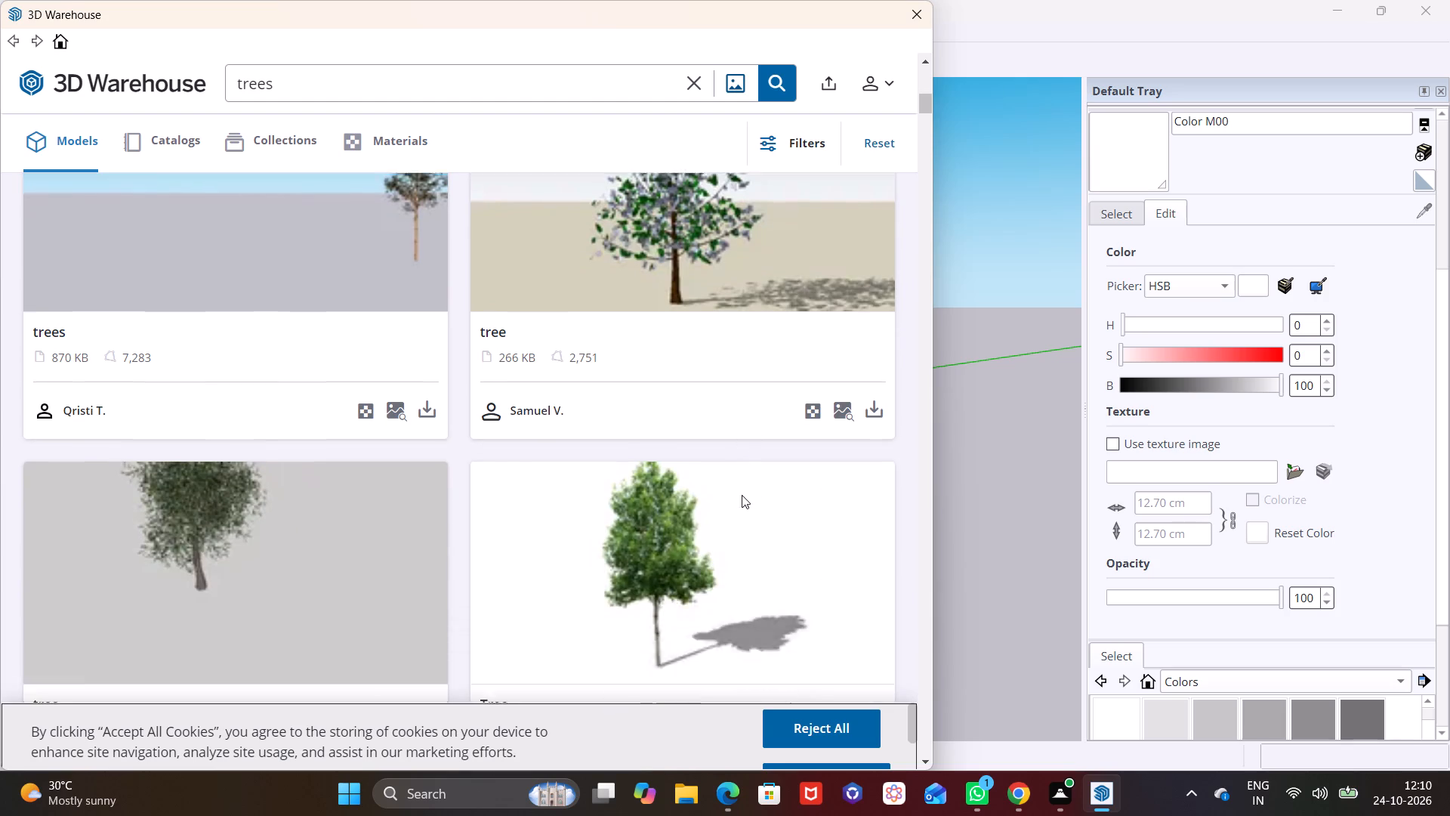
pyautogui.scroll(-12, 738, 494)
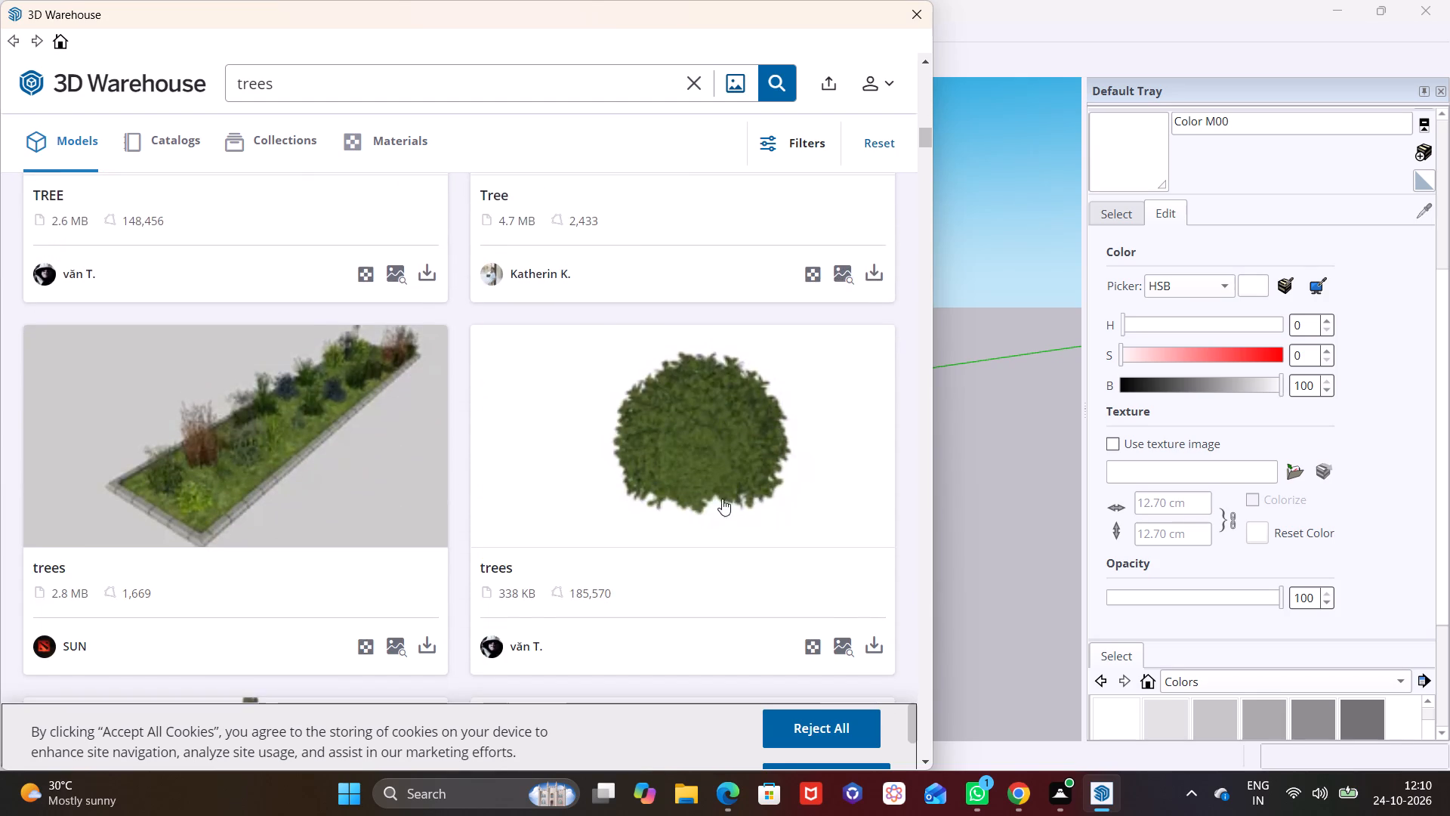
pyautogui.scroll(-3, 722, 468)
# Search 3D Warehouse for "PLANTS".
pyautogui.click(431, 92)
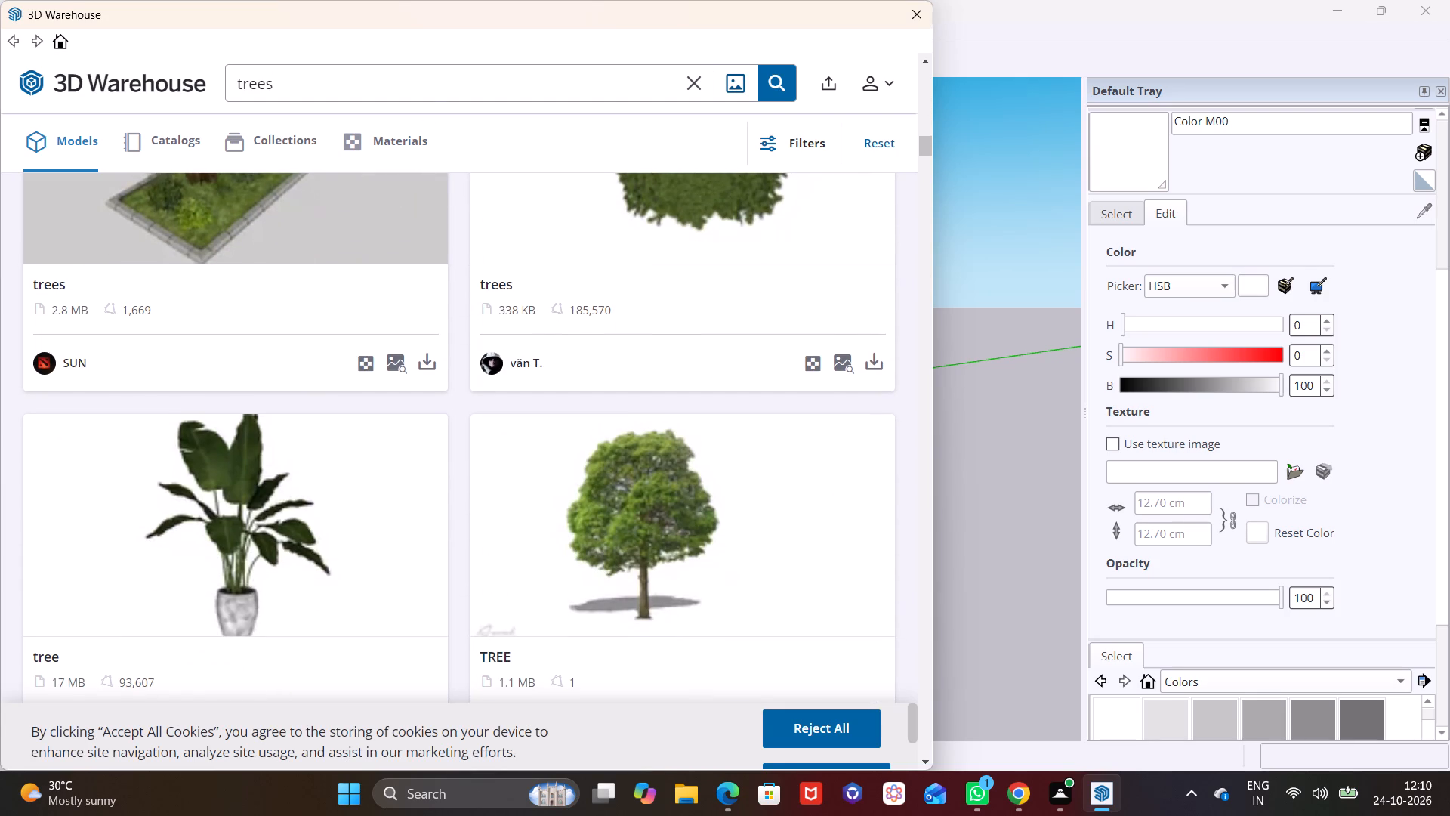
pyautogui.press('BackSpace')
pyautogui.press('BackSpace')
pyautogui.press('BackSpace')
pyautogui.press('BackSpace')
pyautogui.press('BackSpace')
pyautogui.press('BackSpace')
pyautogui.press('BackSpace')
pyautogui.press('BackSpace')
pyautogui.press('BackSpace')
pyautogui.write('PLANTS')
pyautogui.press('Return')
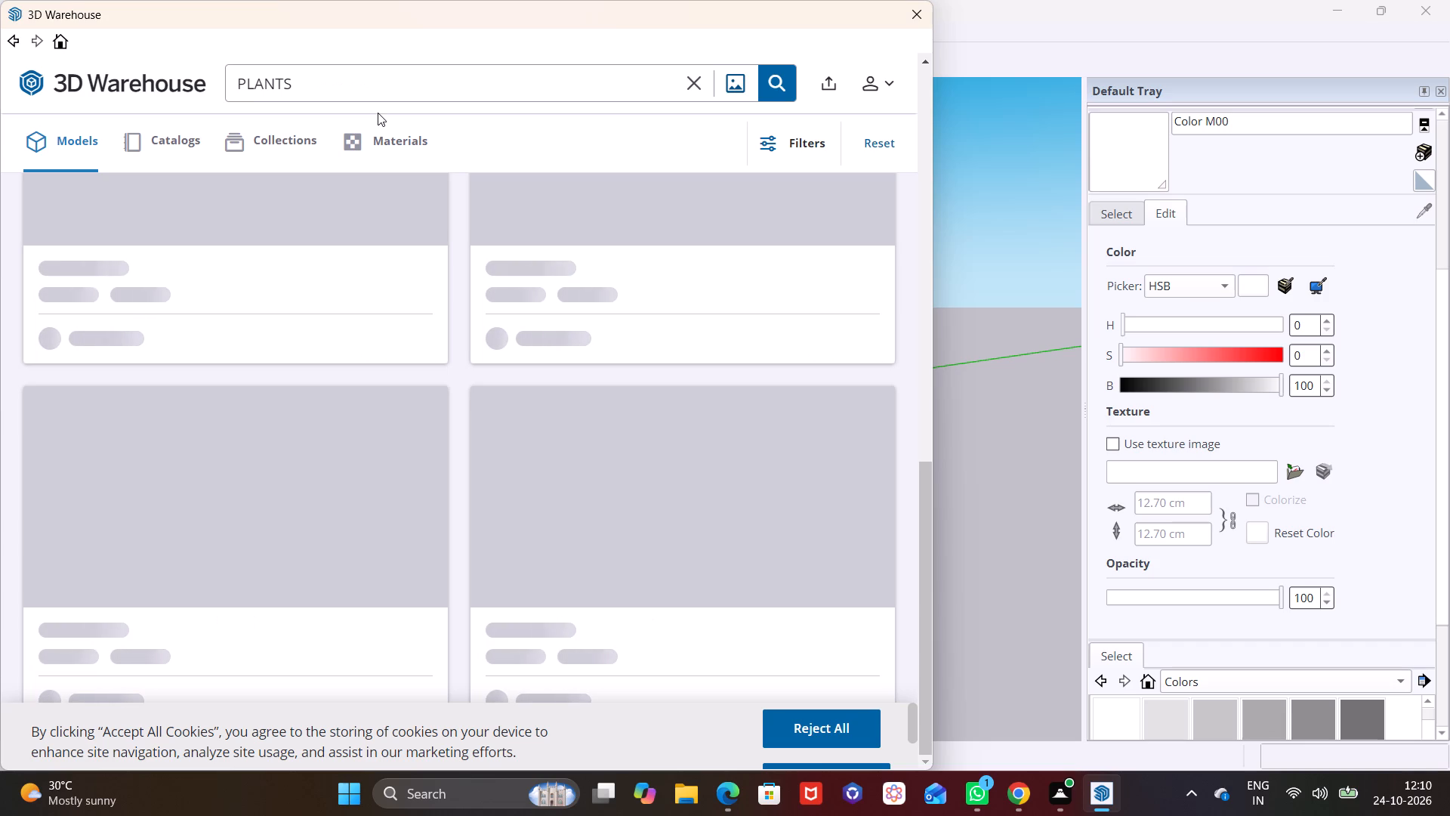
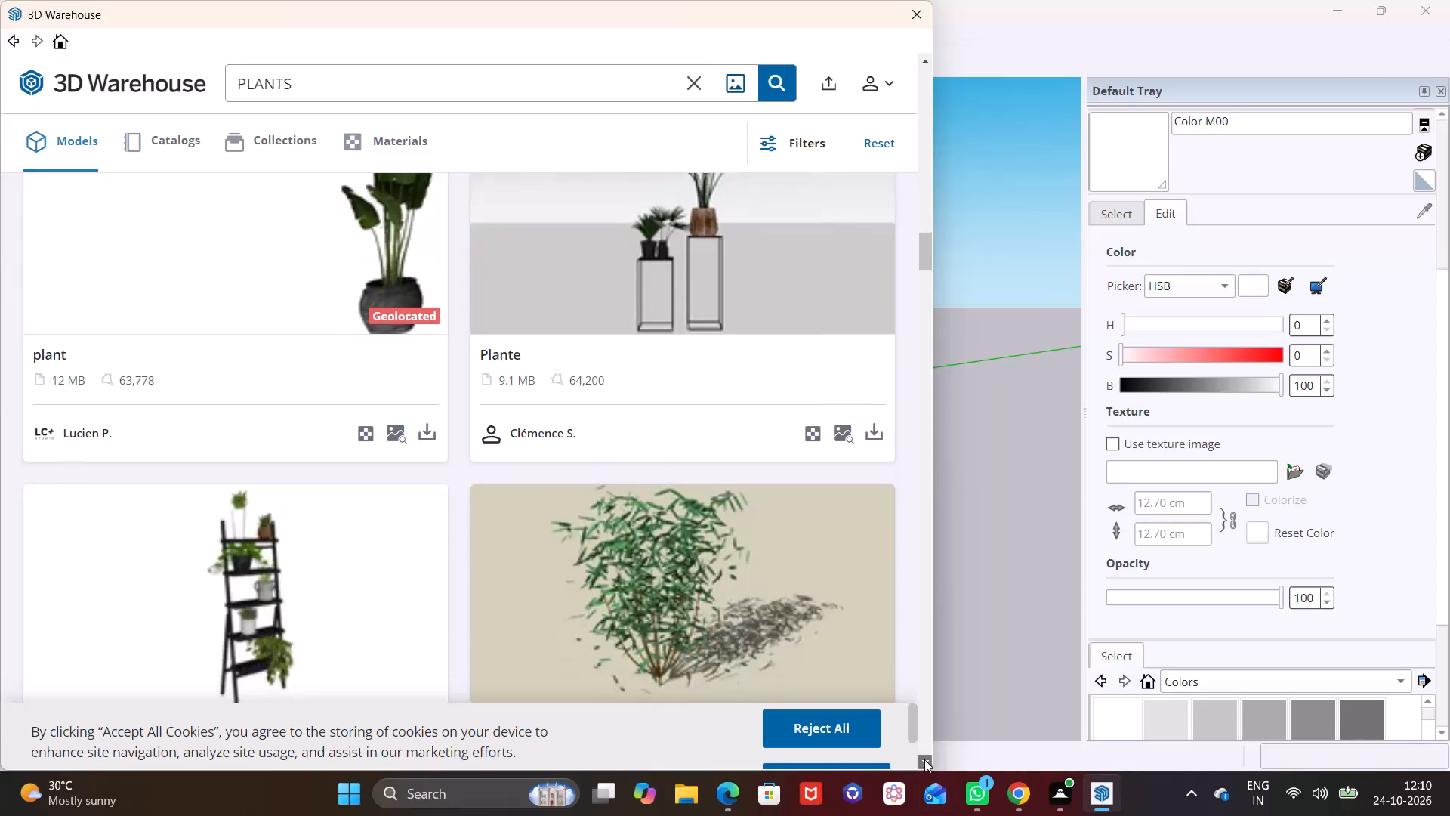
# Browse the "PLANTS" search results for plants suitable for the building's balconies.
pyautogui.click(924, 759)
pyautogui.click(924, 759)
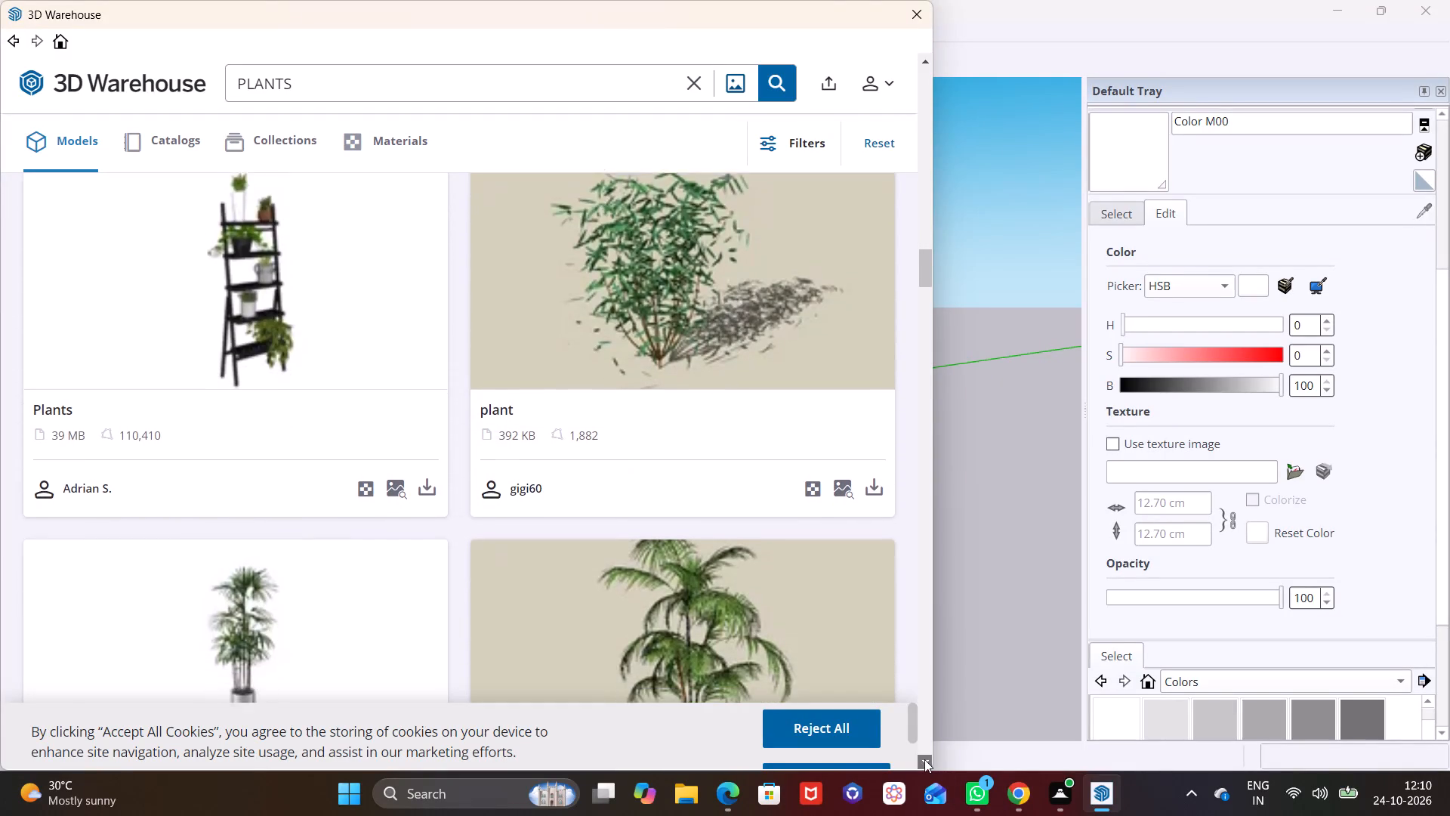
pyautogui.click(924, 759)
pyautogui.click(924, 759)
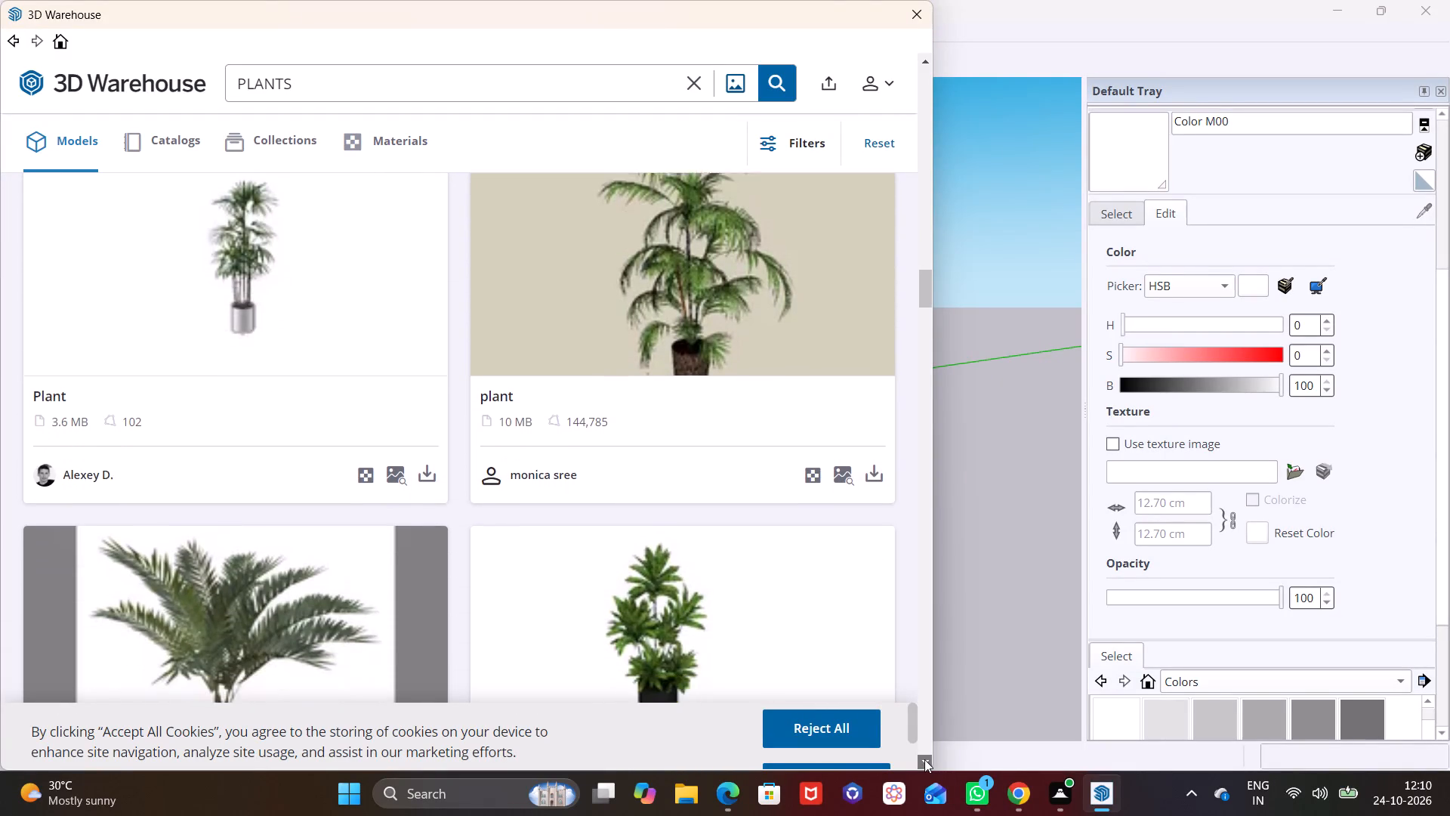
pyautogui.click(924, 759)
pyautogui.click(924, 759)
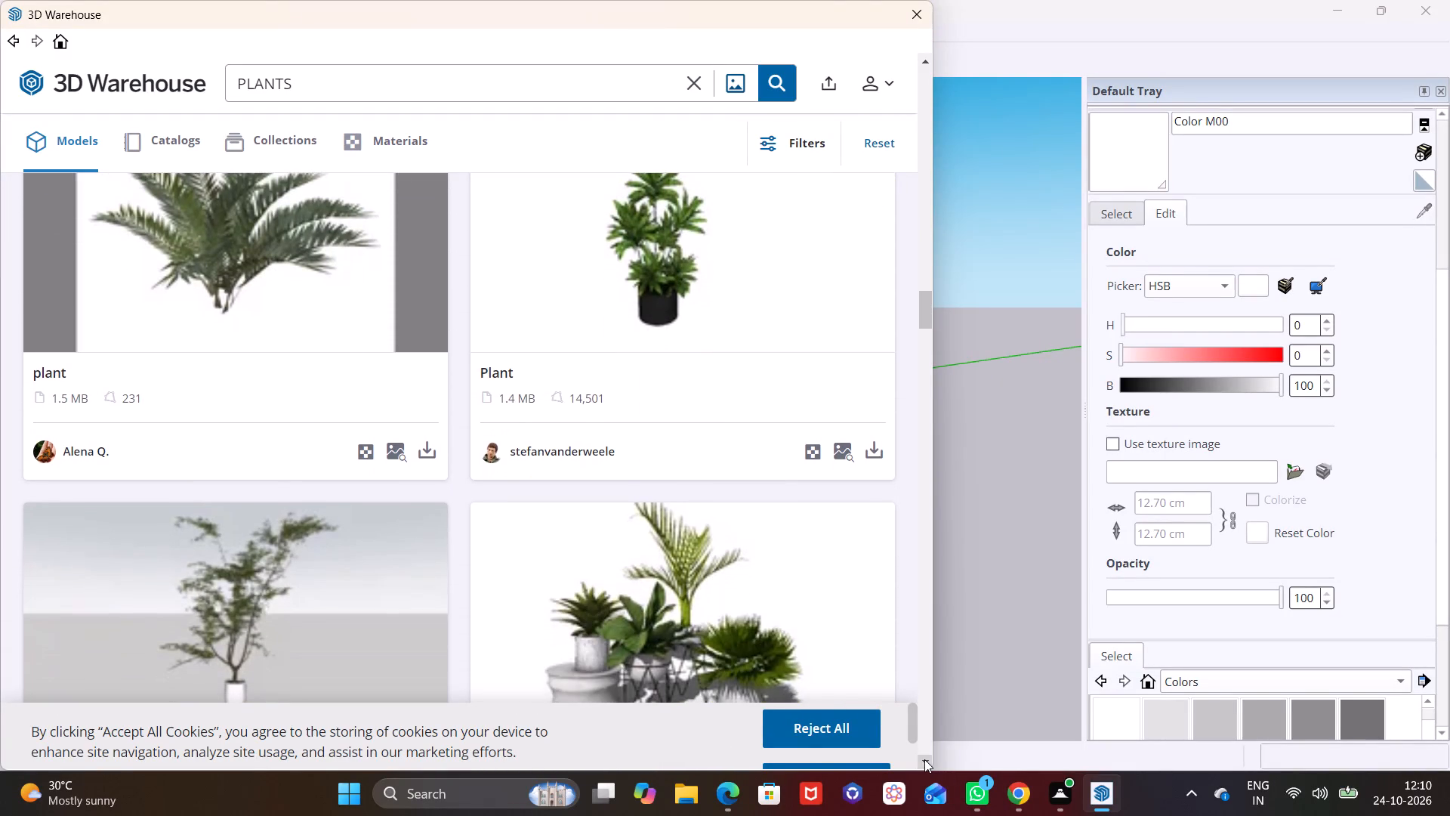
pyautogui.click(924, 759)
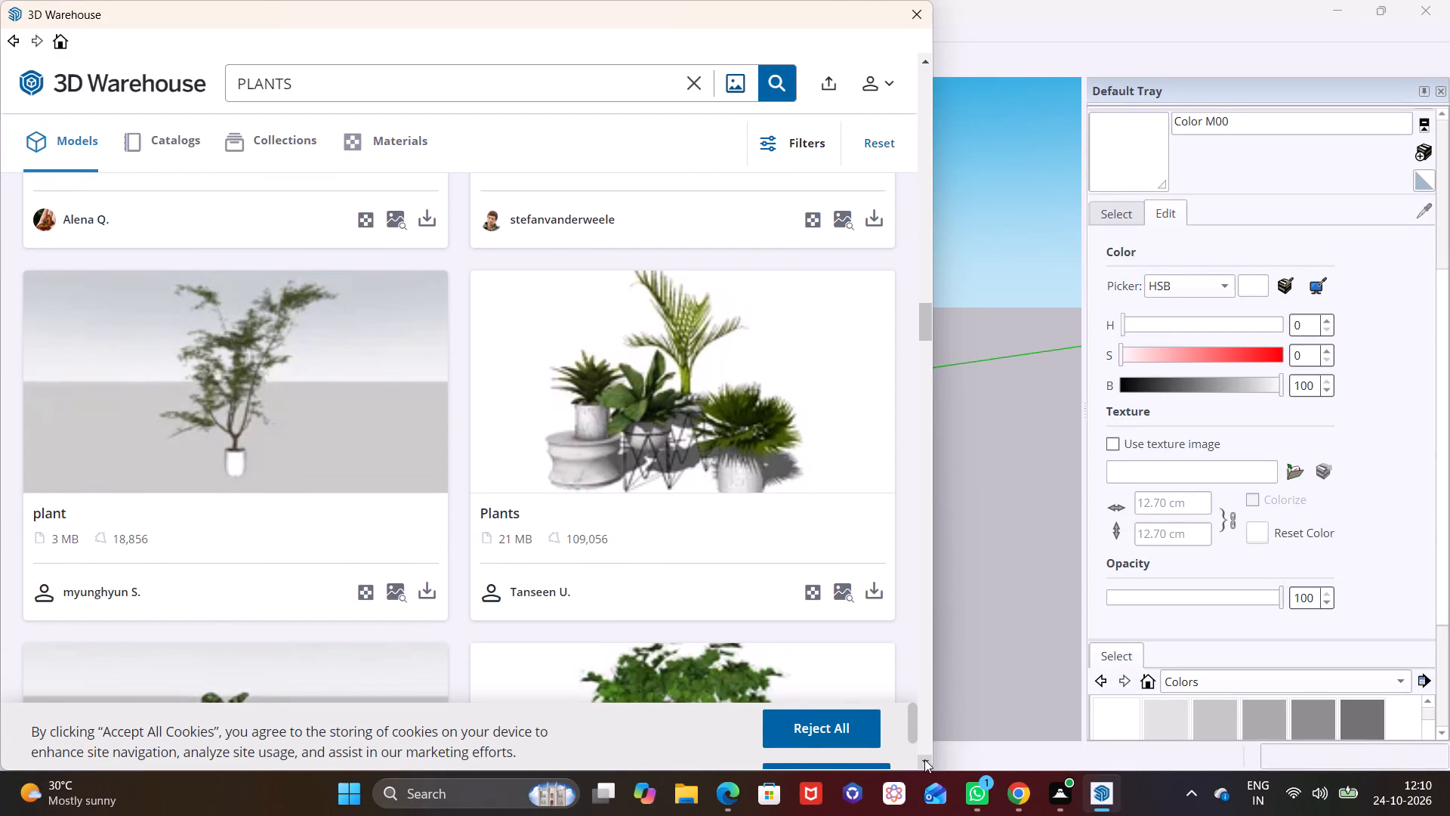
pyautogui.click(924, 759)
pyautogui.click(924, 759)
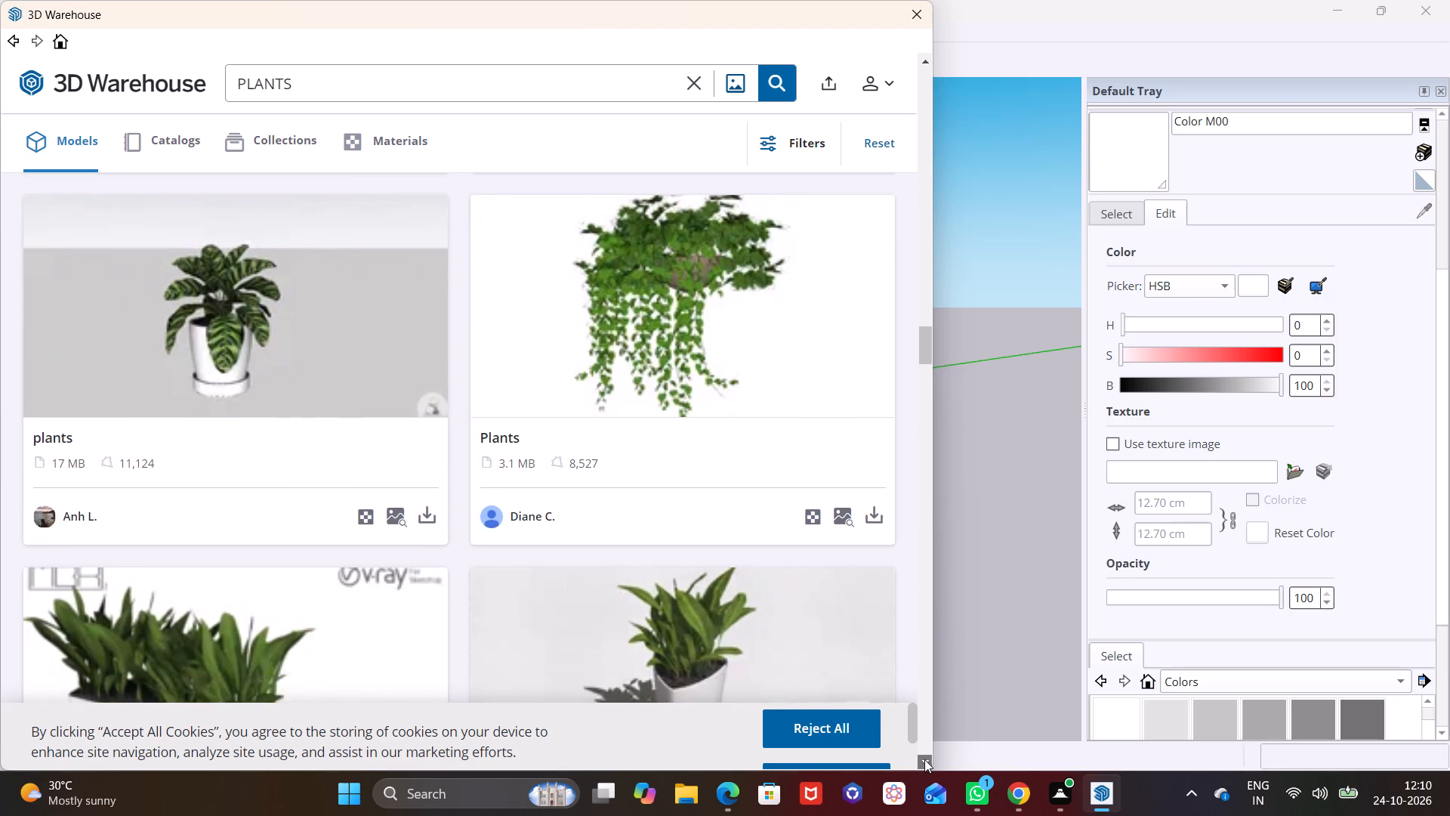
pyautogui.click(924, 759)
pyautogui.click(924, 759)
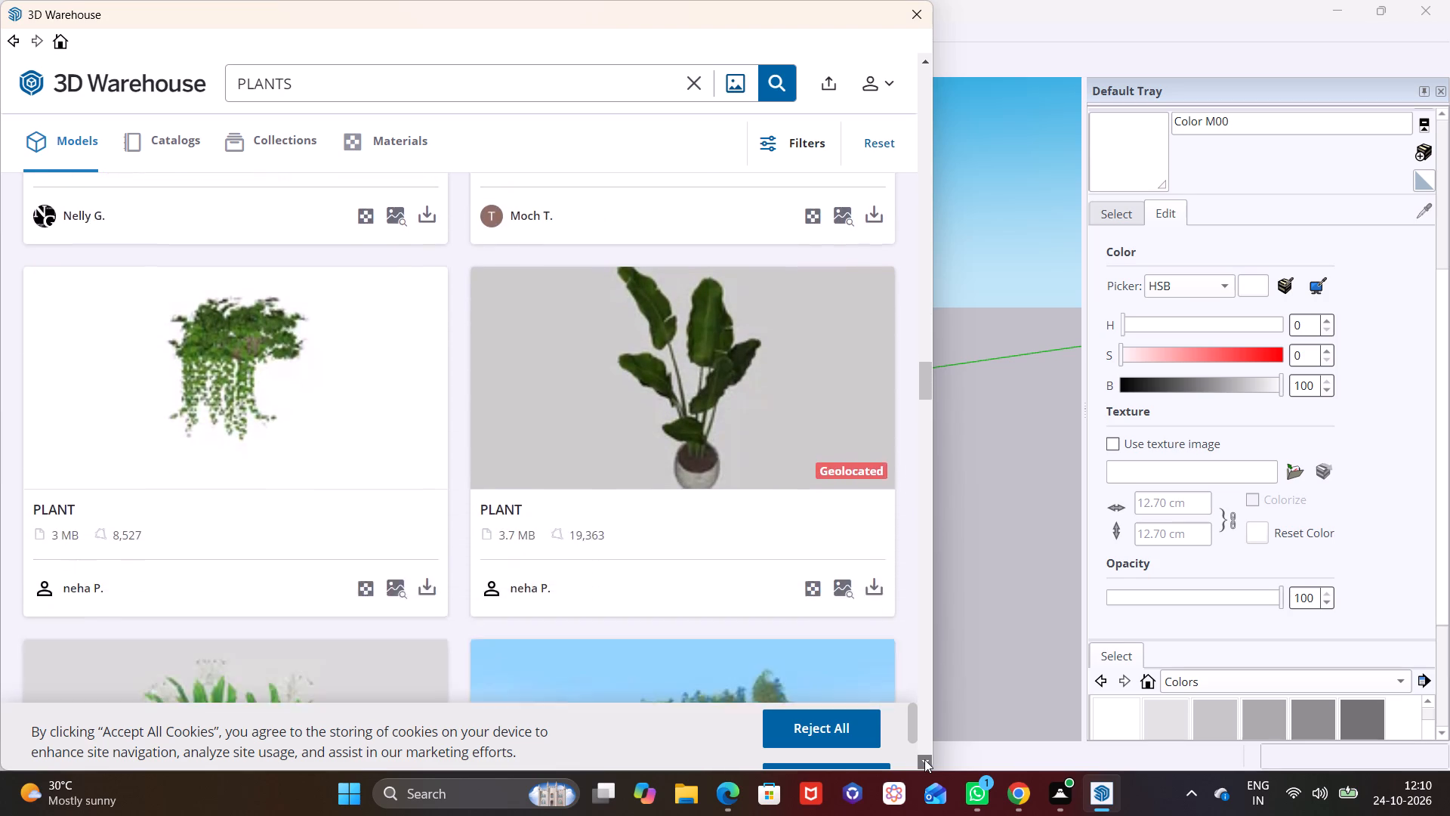
pyautogui.click(924, 759)
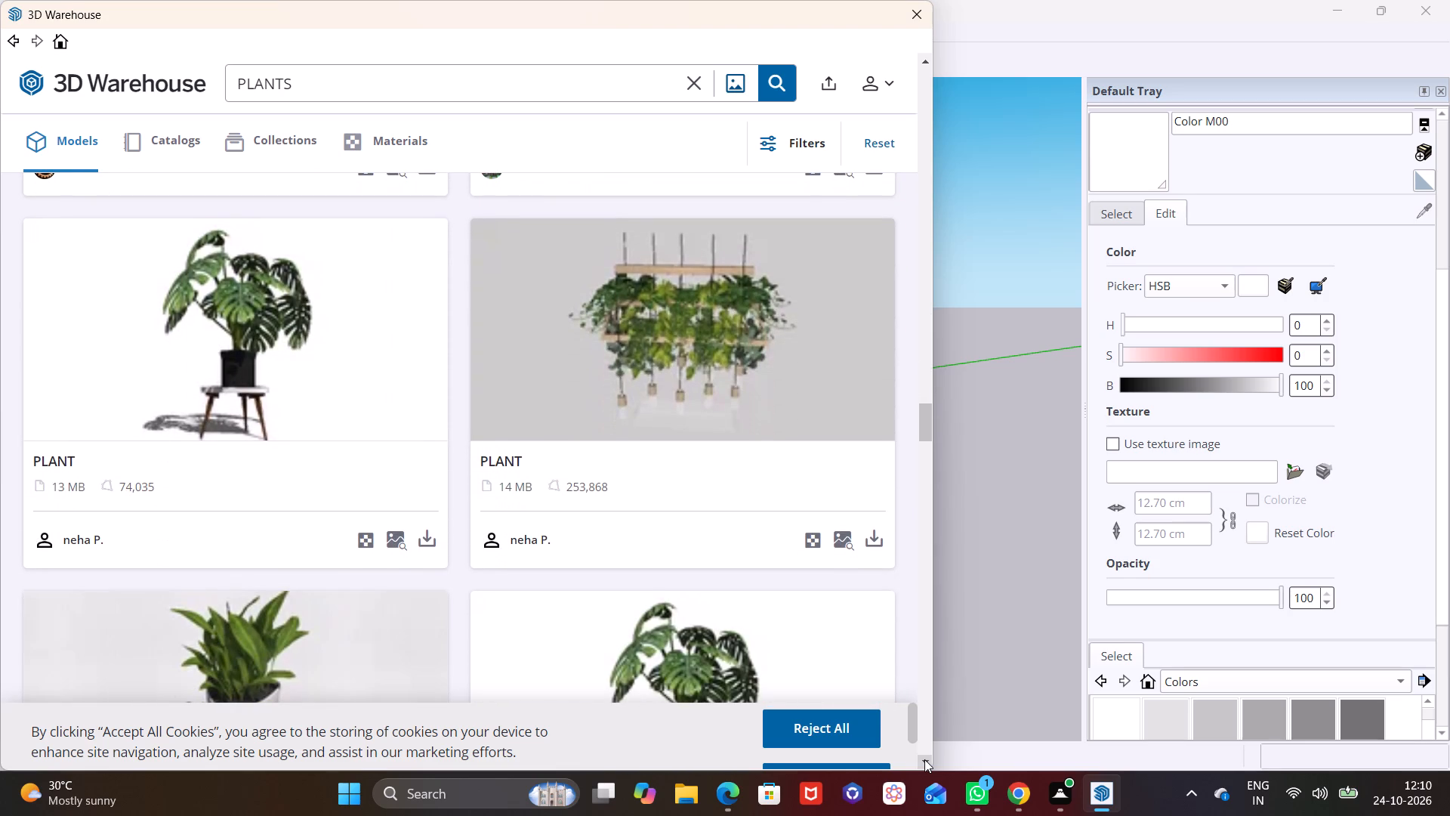
pyautogui.click(924, 759)
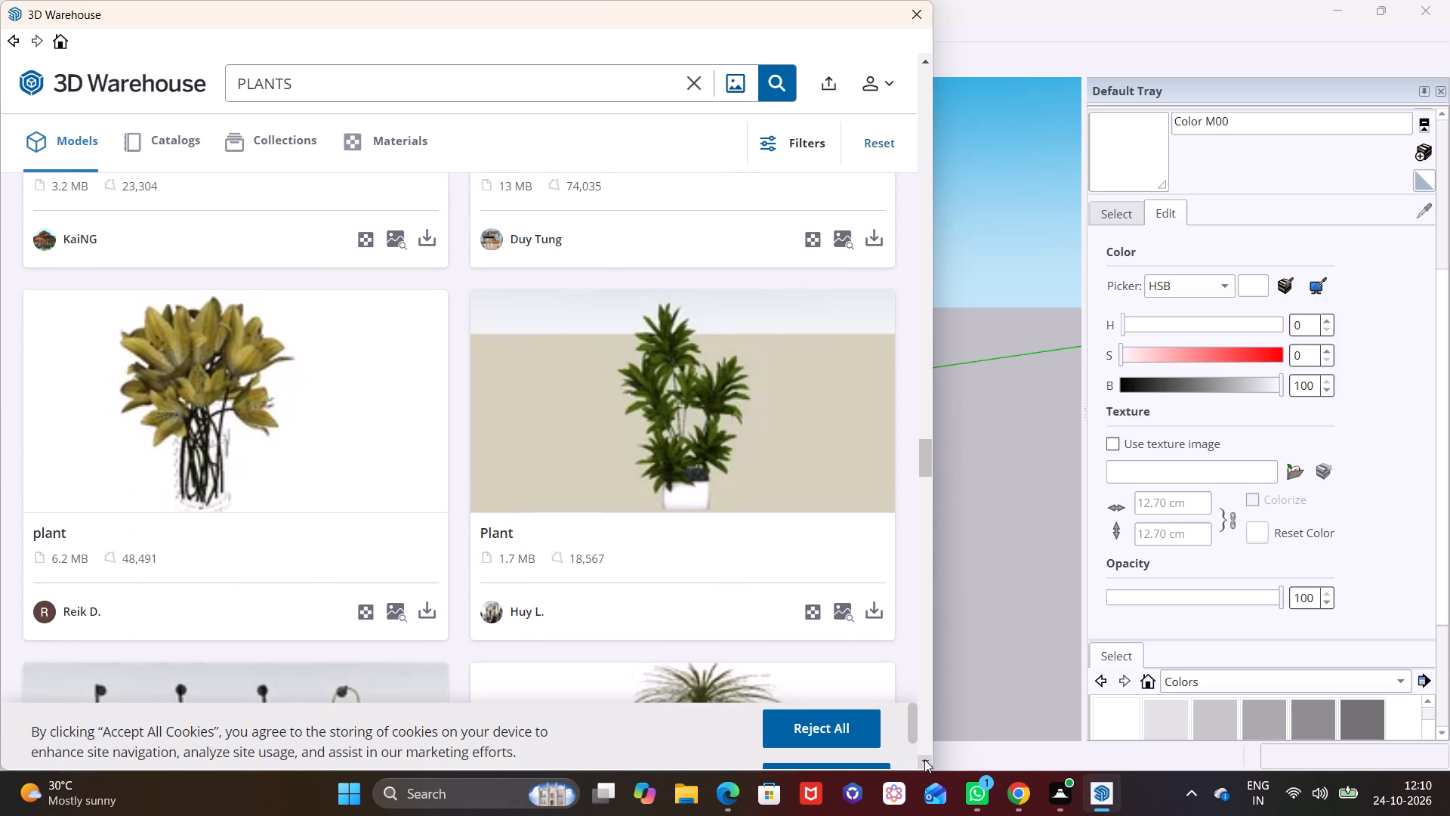
pyautogui.click(924, 759)
pyautogui.click(924, 759)
pyautogui.click(924, 759)
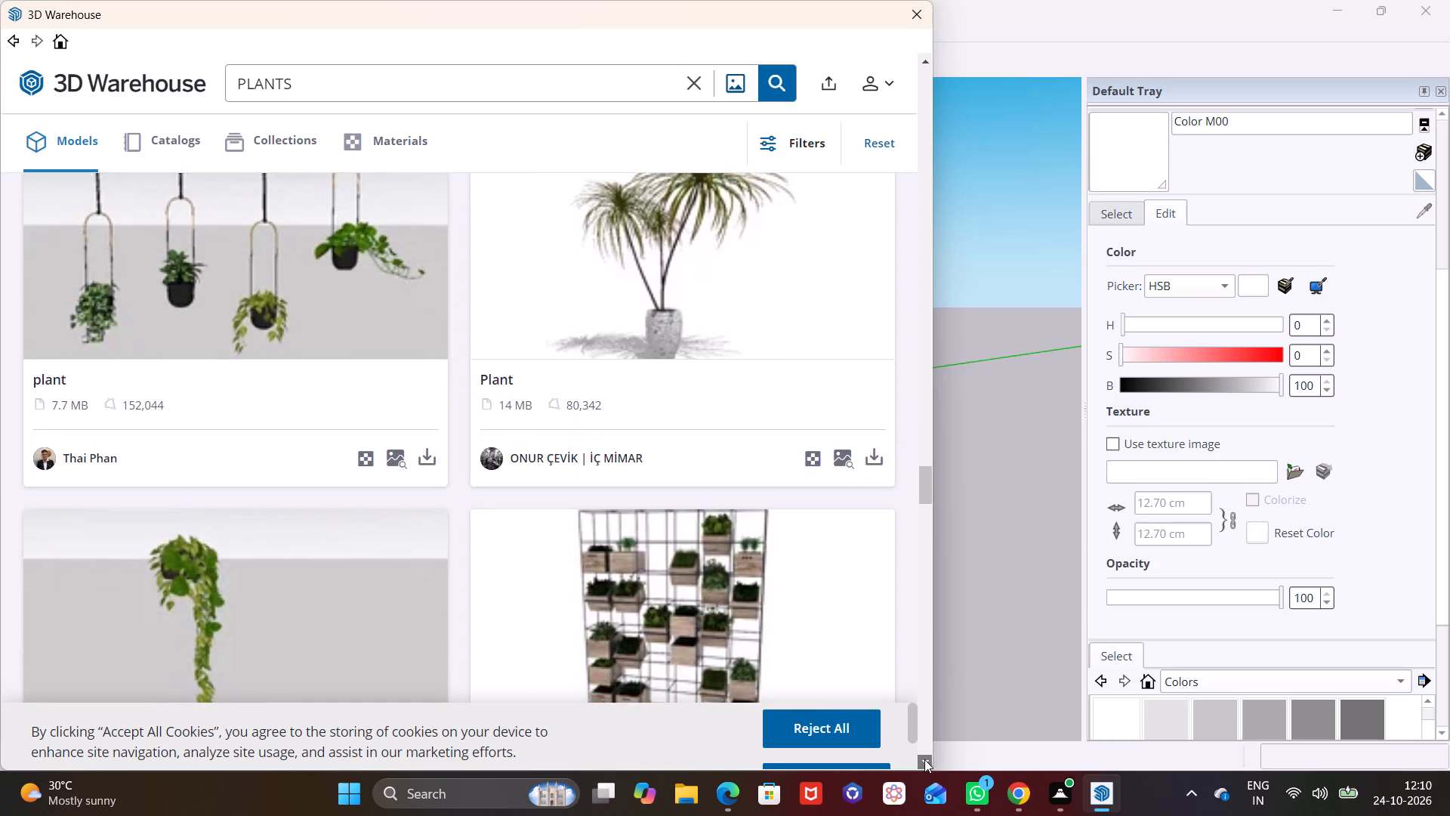
pyautogui.click(924, 759)
pyautogui.click(924, 759)
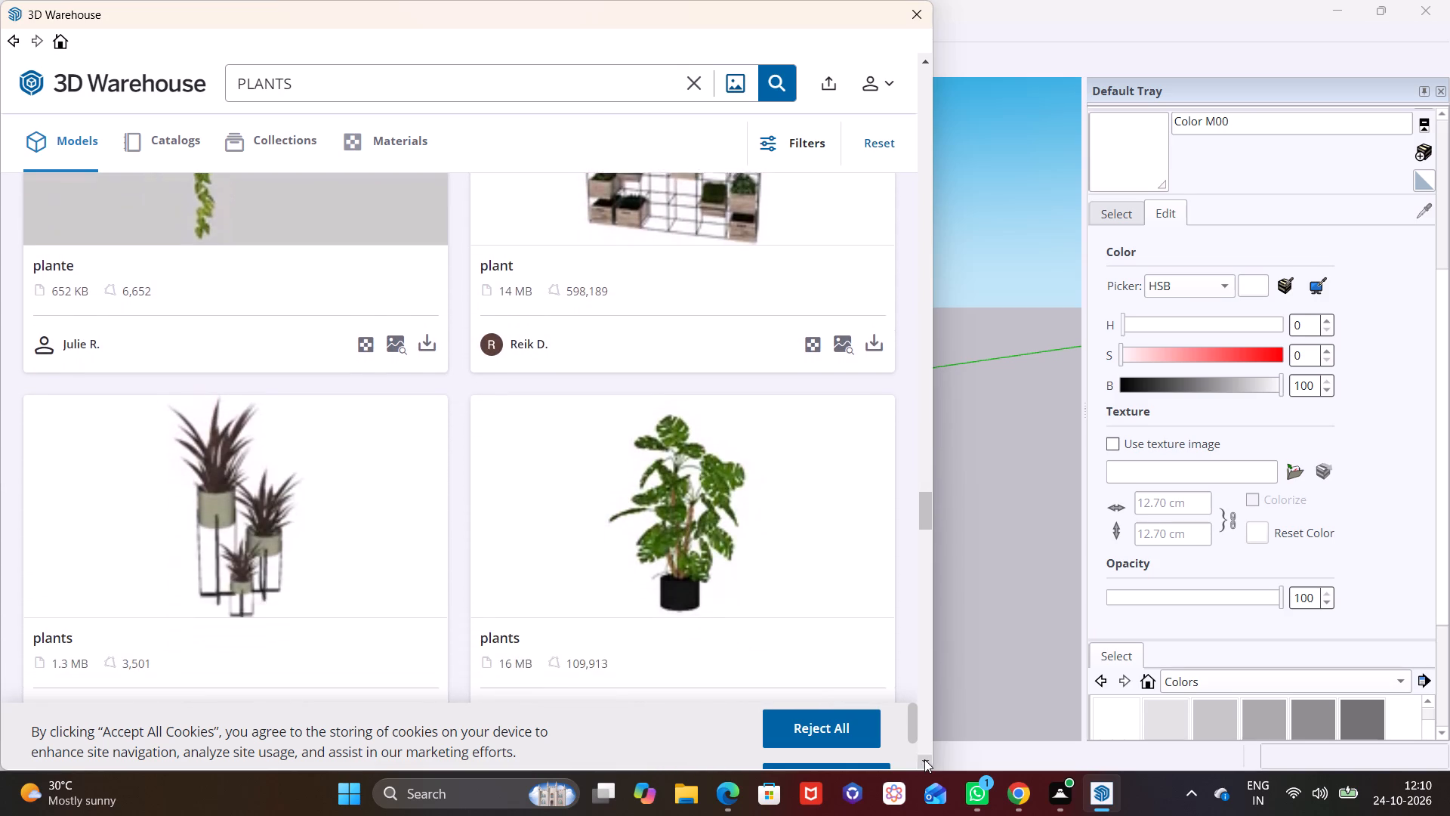
pyautogui.click(924, 759)
pyautogui.click(924, 759)
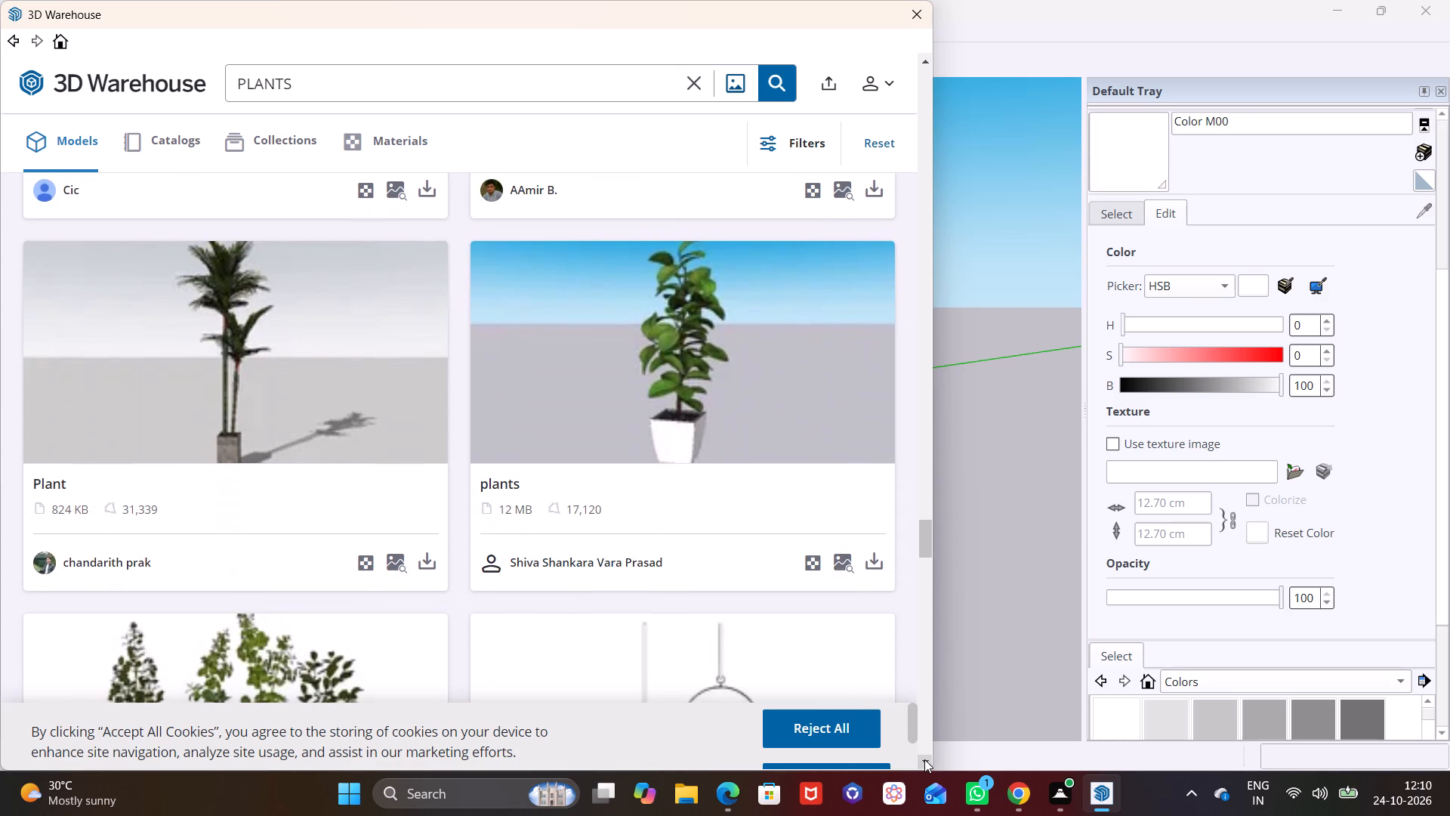
pyautogui.click(924, 759)
pyautogui.click(924, 759)
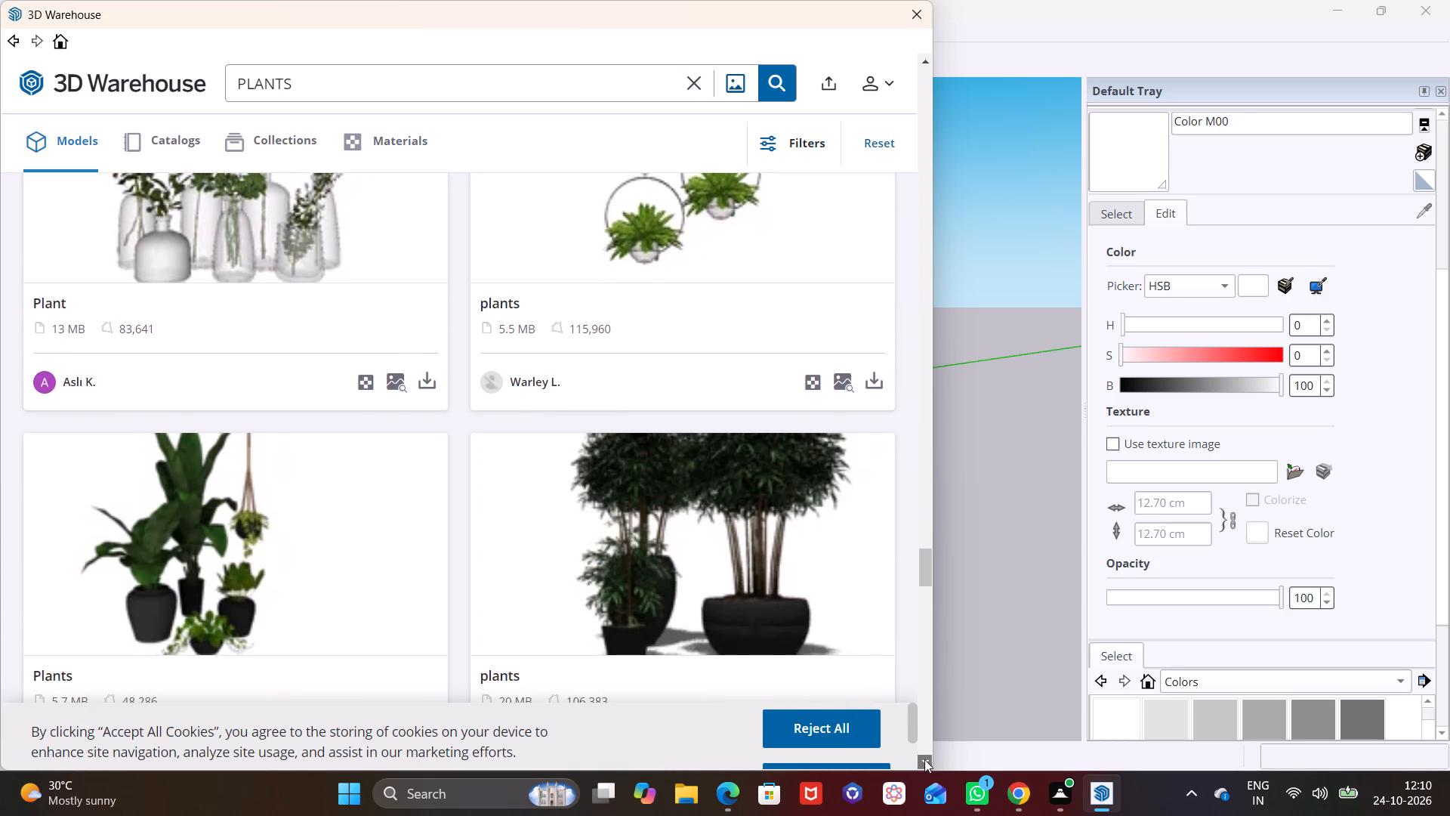
pyautogui.click(924, 759)
pyautogui.click(924, 759)
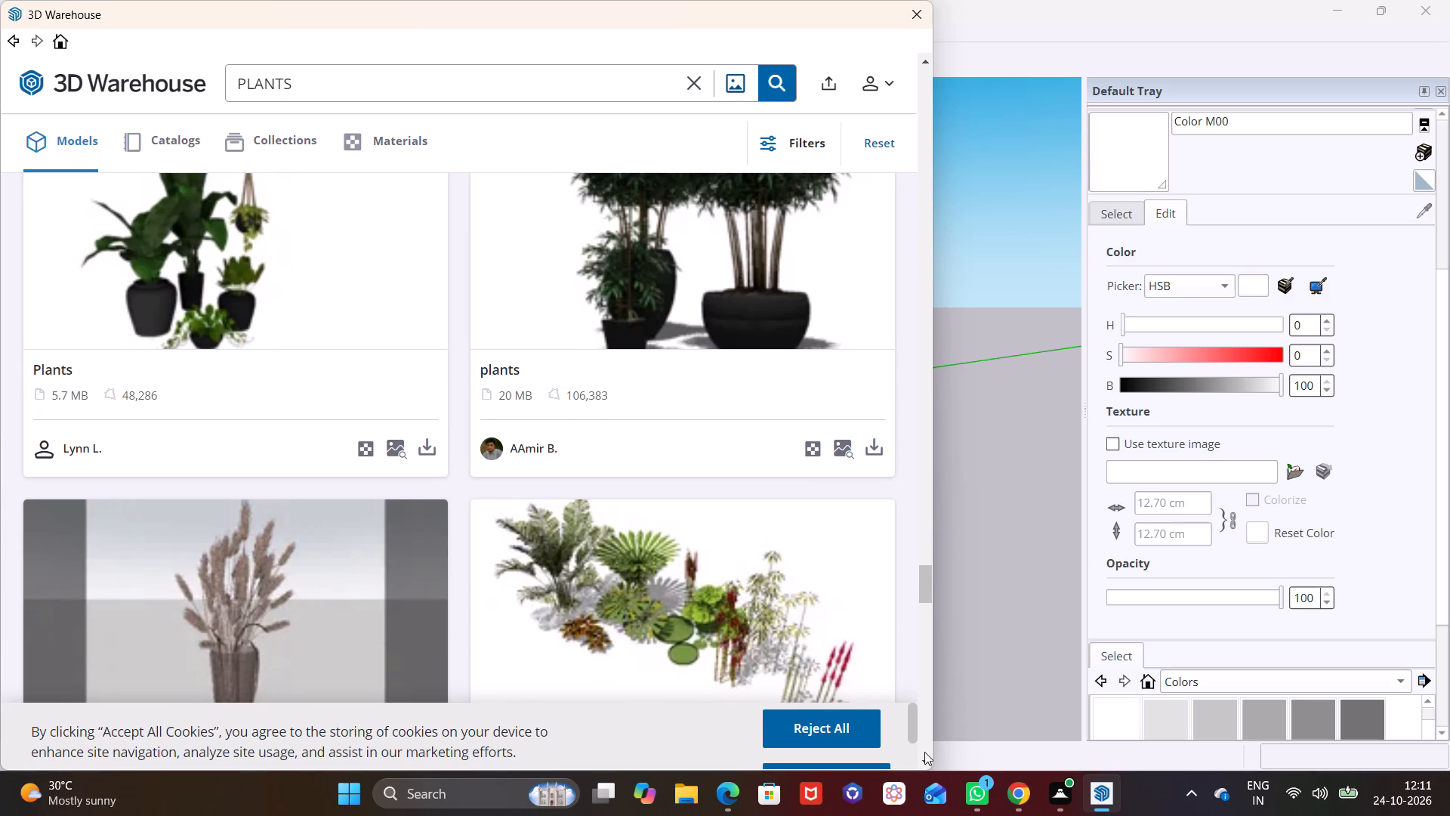
pyautogui.click(924, 755)
pyautogui.click(924, 755)
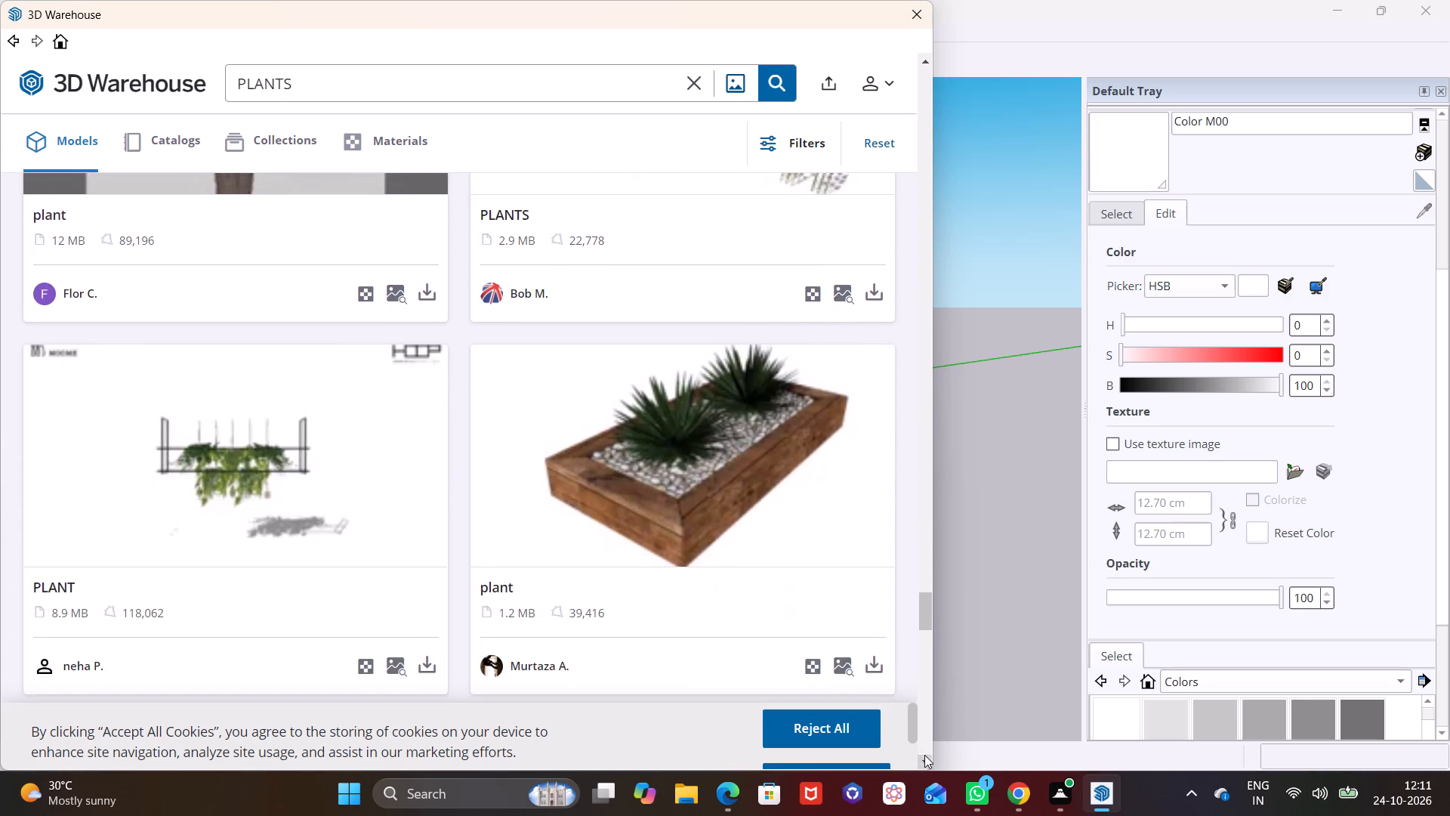
pyautogui.click(924, 755)
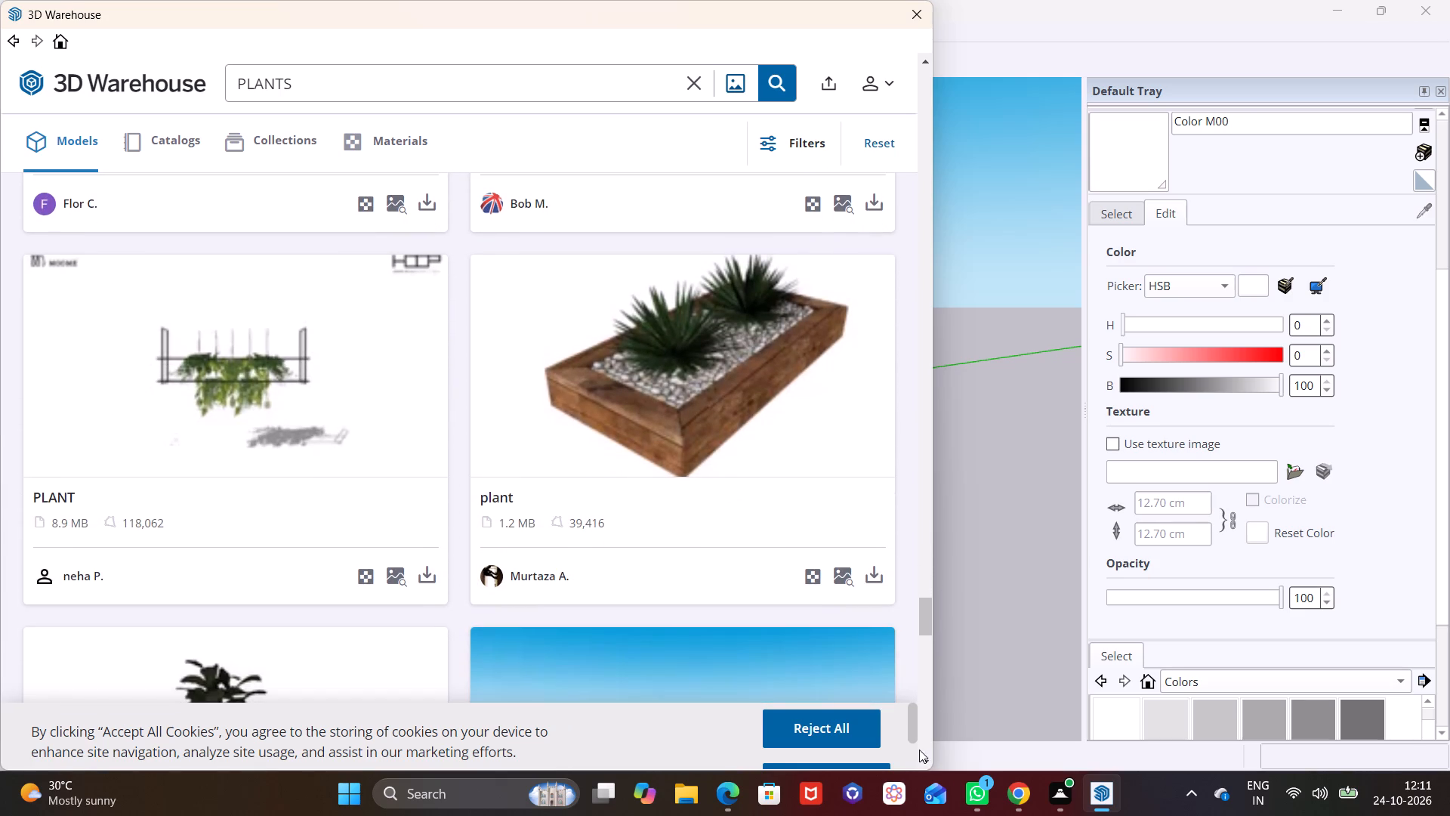
pyautogui.click(927, 757)
pyautogui.click(927, 757)
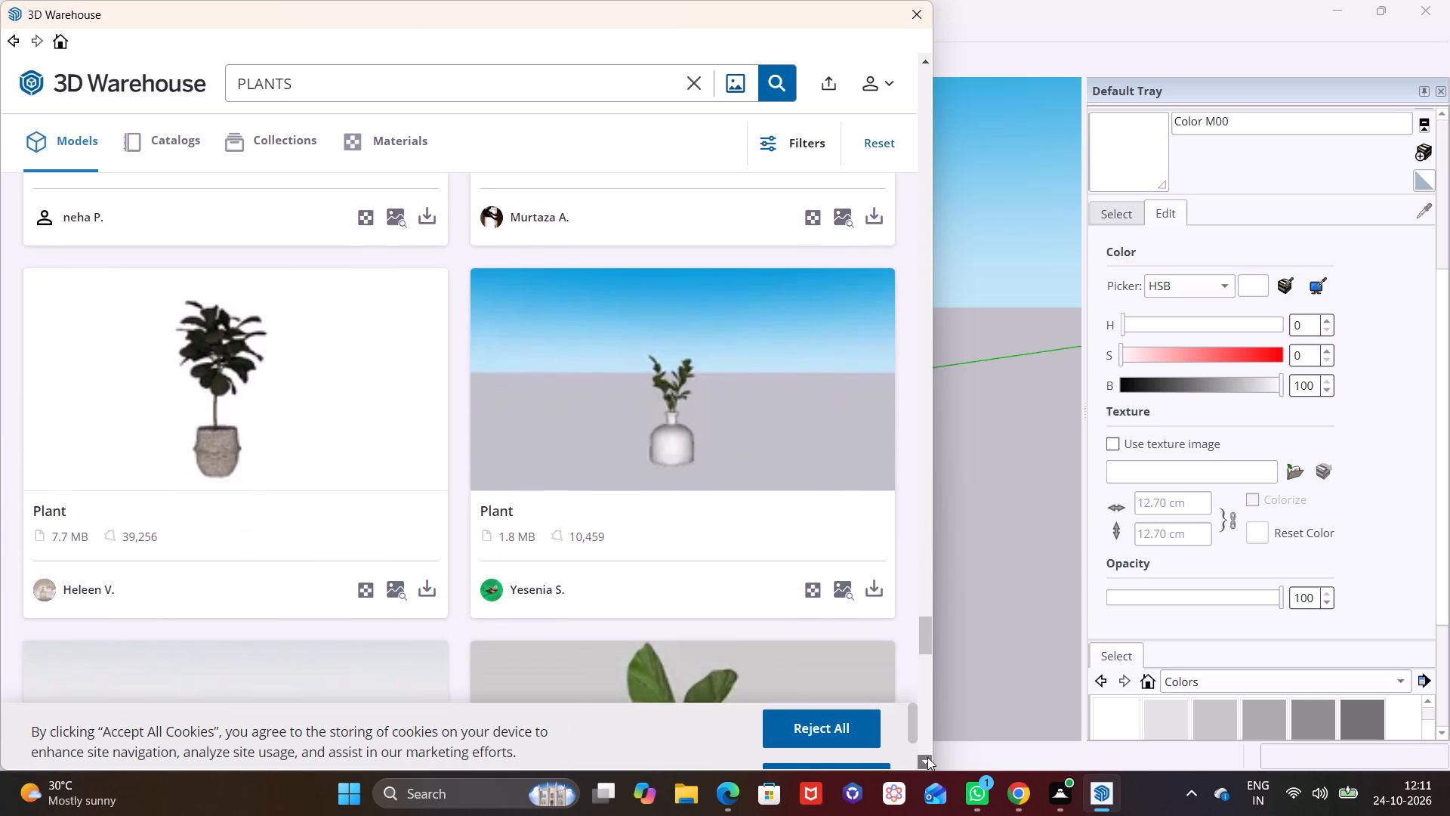
pyautogui.click(927, 757)
pyautogui.click(927, 757)
pyautogui.click(927, 757)
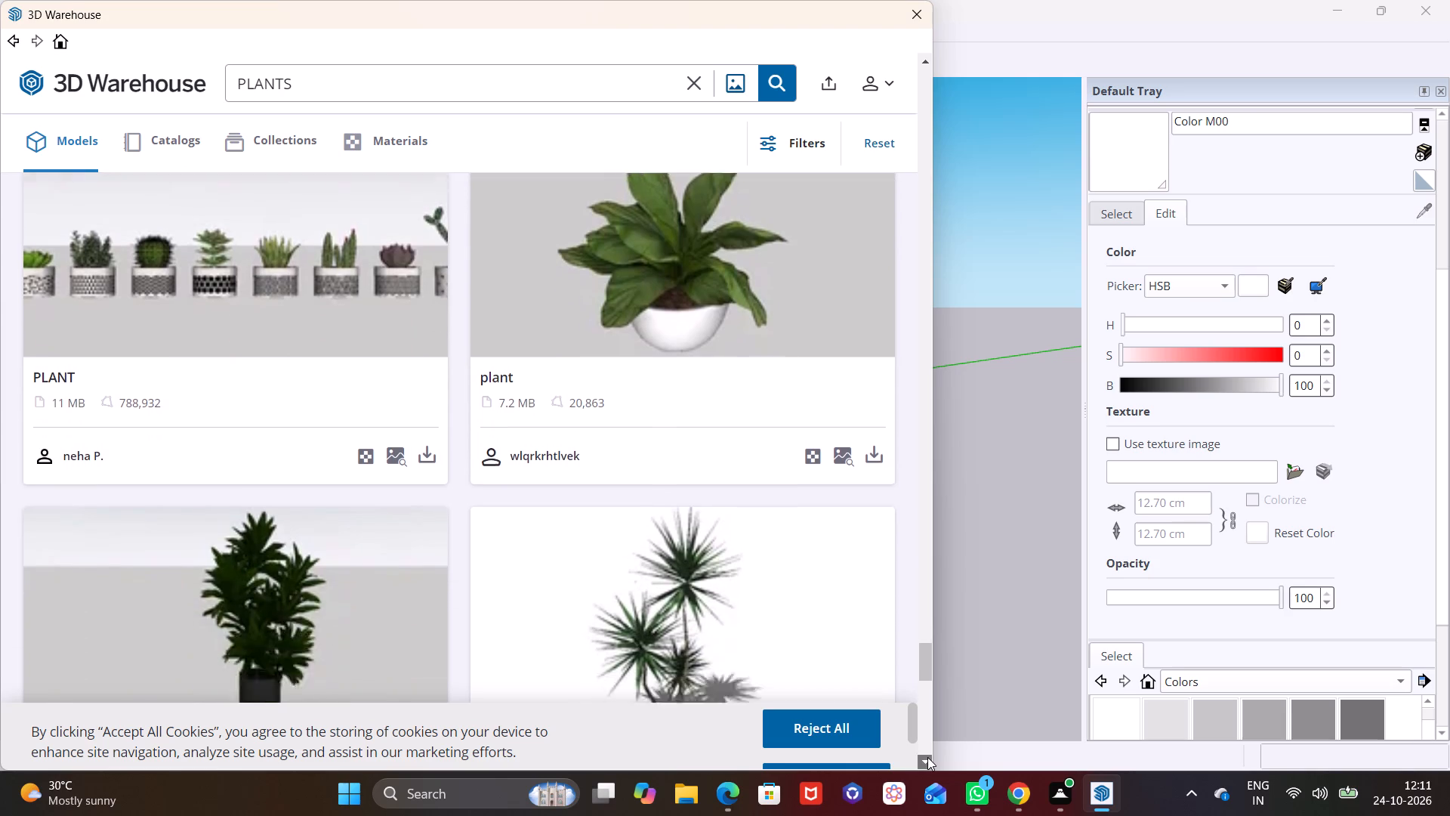
pyautogui.click(927, 757)
pyautogui.click(926, 757)
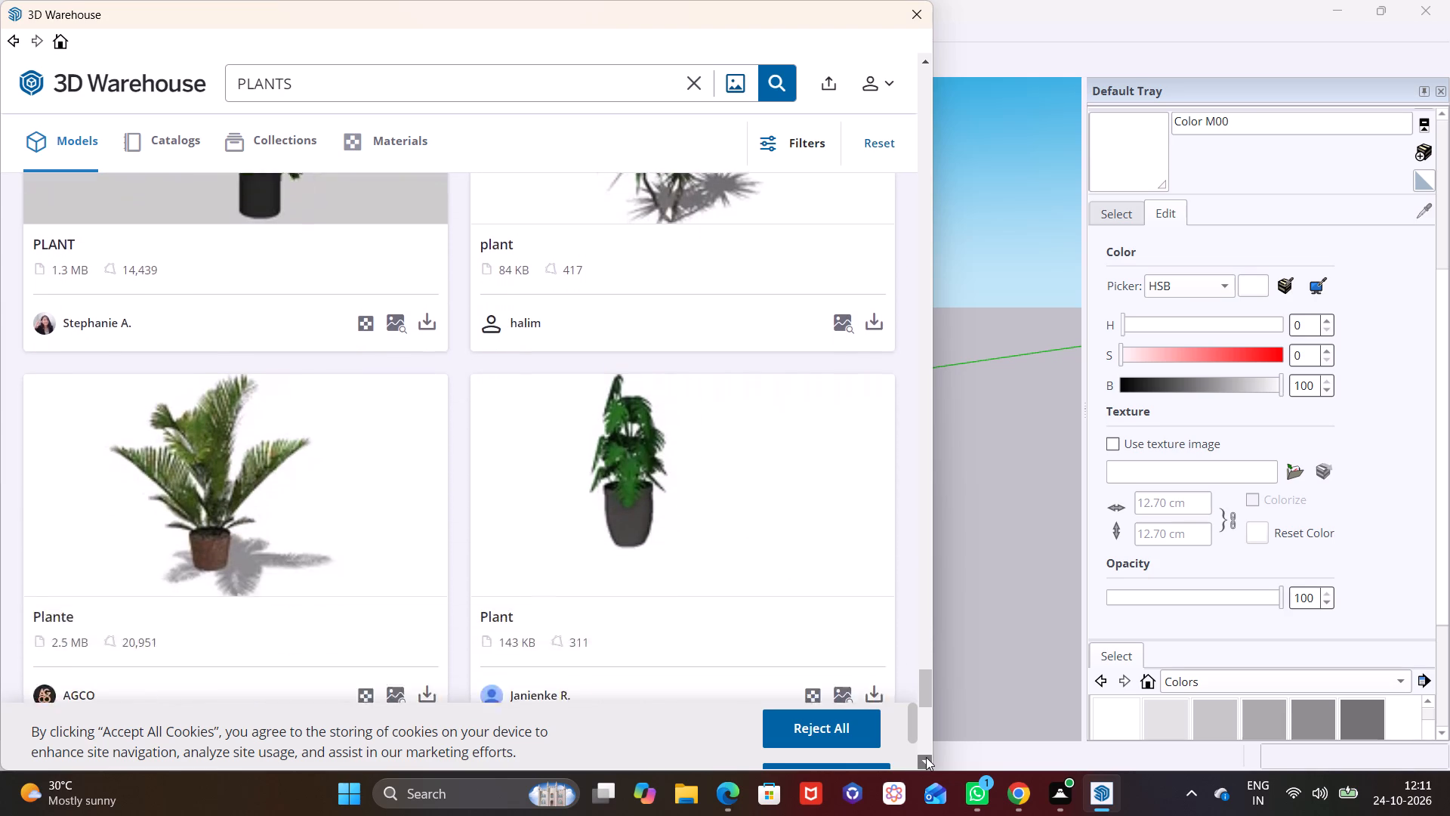
pyautogui.click(926, 757)
pyautogui.click(926, 757)
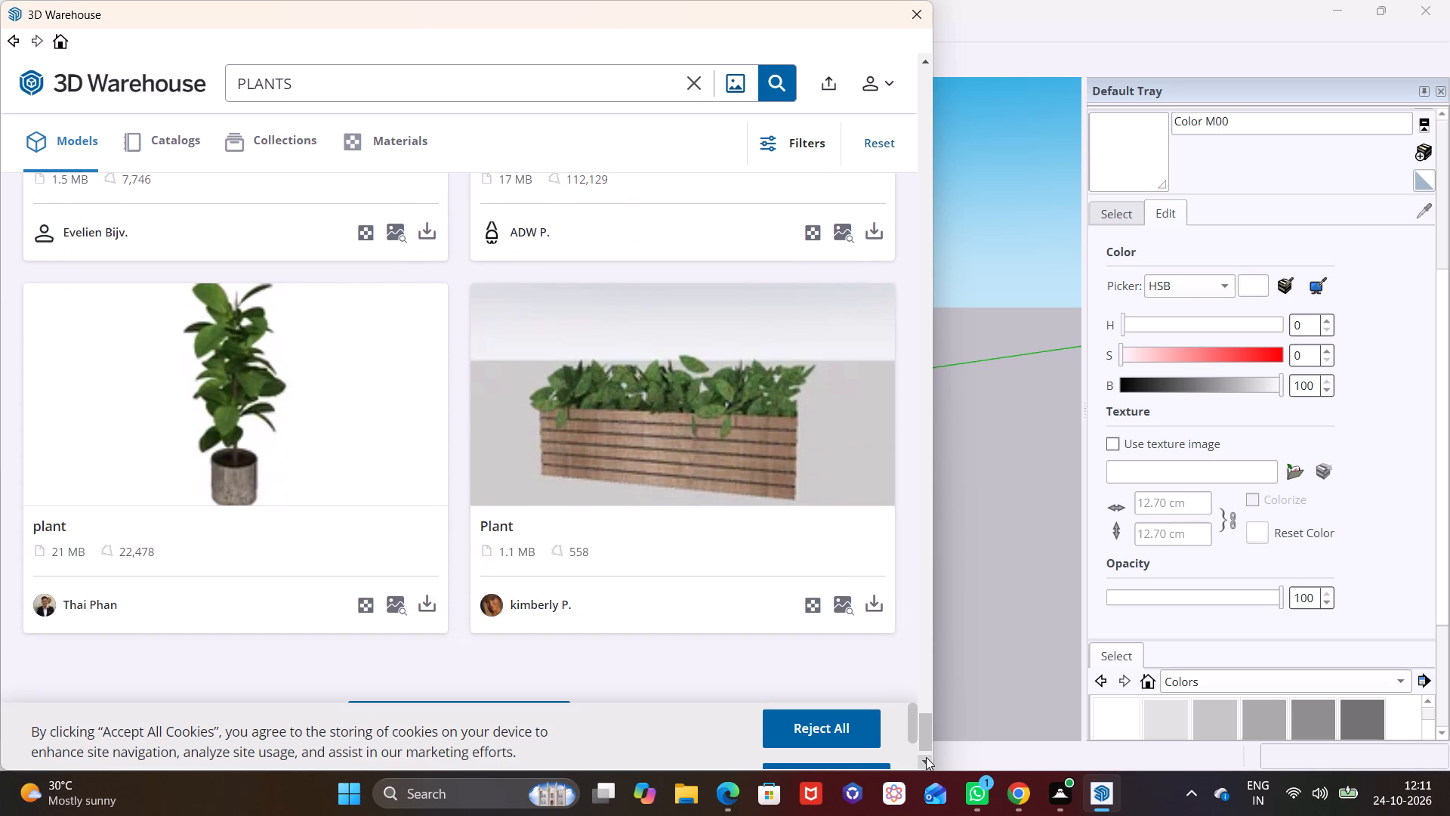
pyautogui.click(926, 757)
# Load more "PLANTS" results and look through them for a suitable potted plant.
pyautogui.click(470, 660)
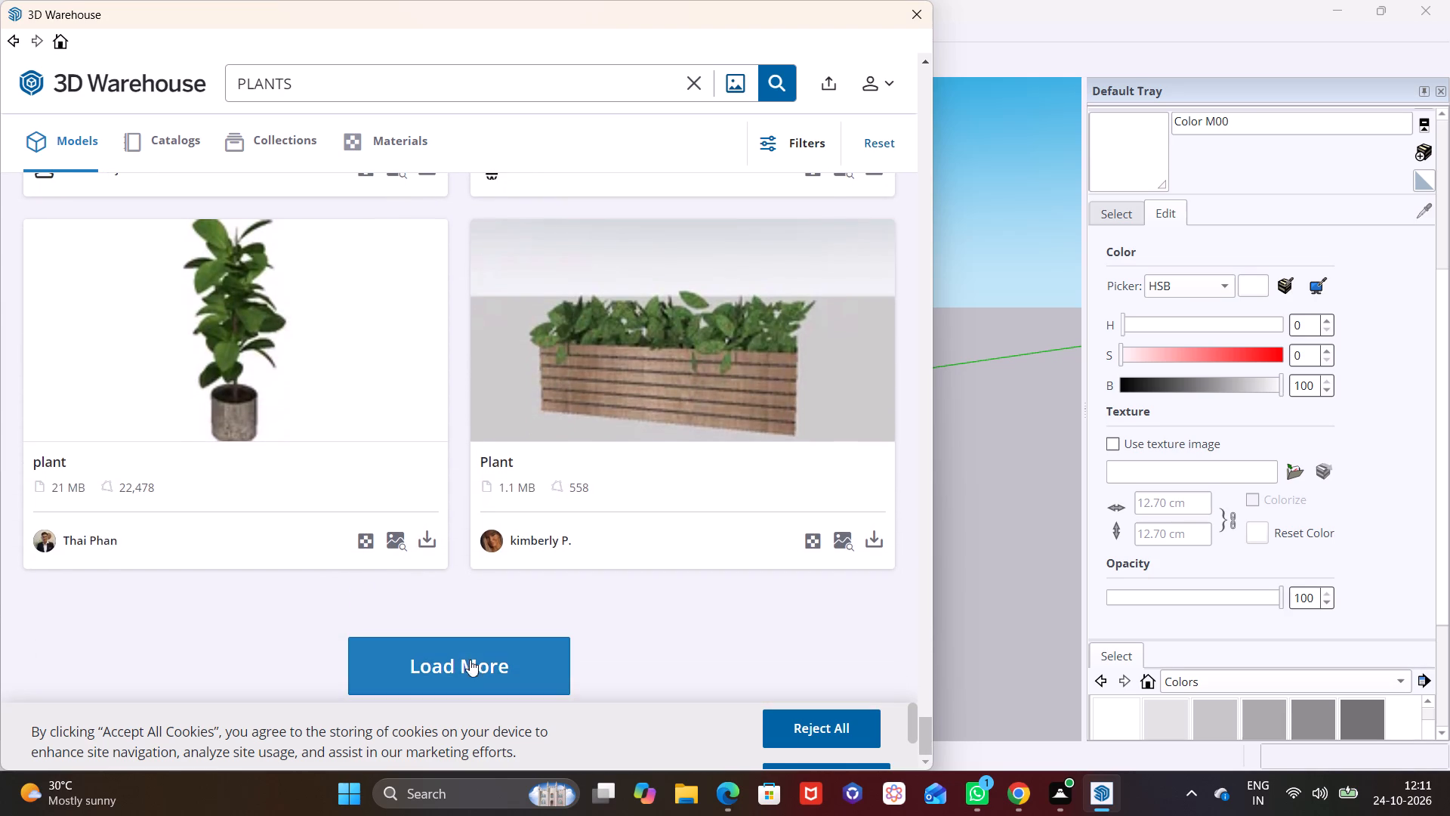
pyautogui.click(930, 761)
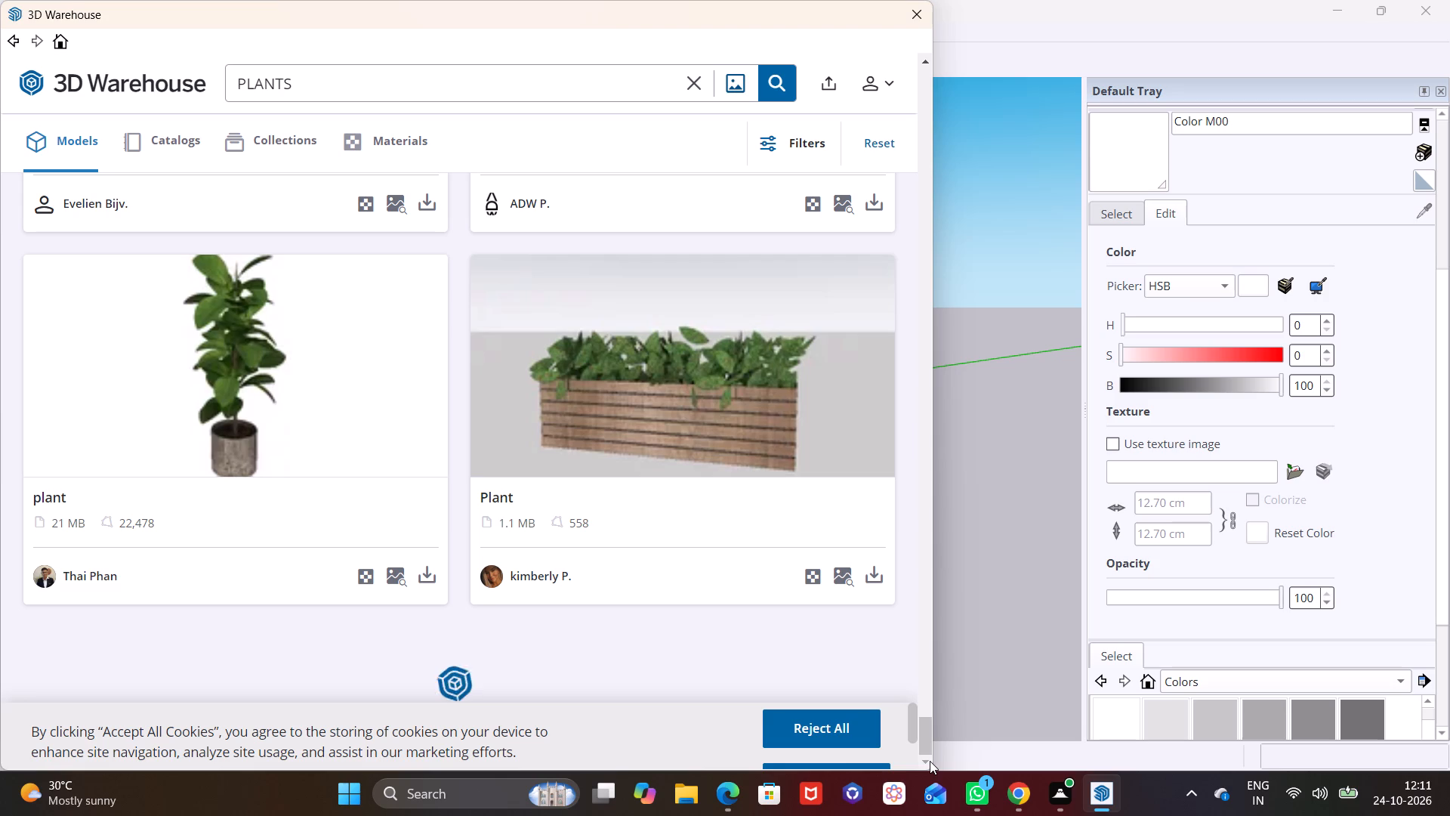
pyautogui.click(930, 761)
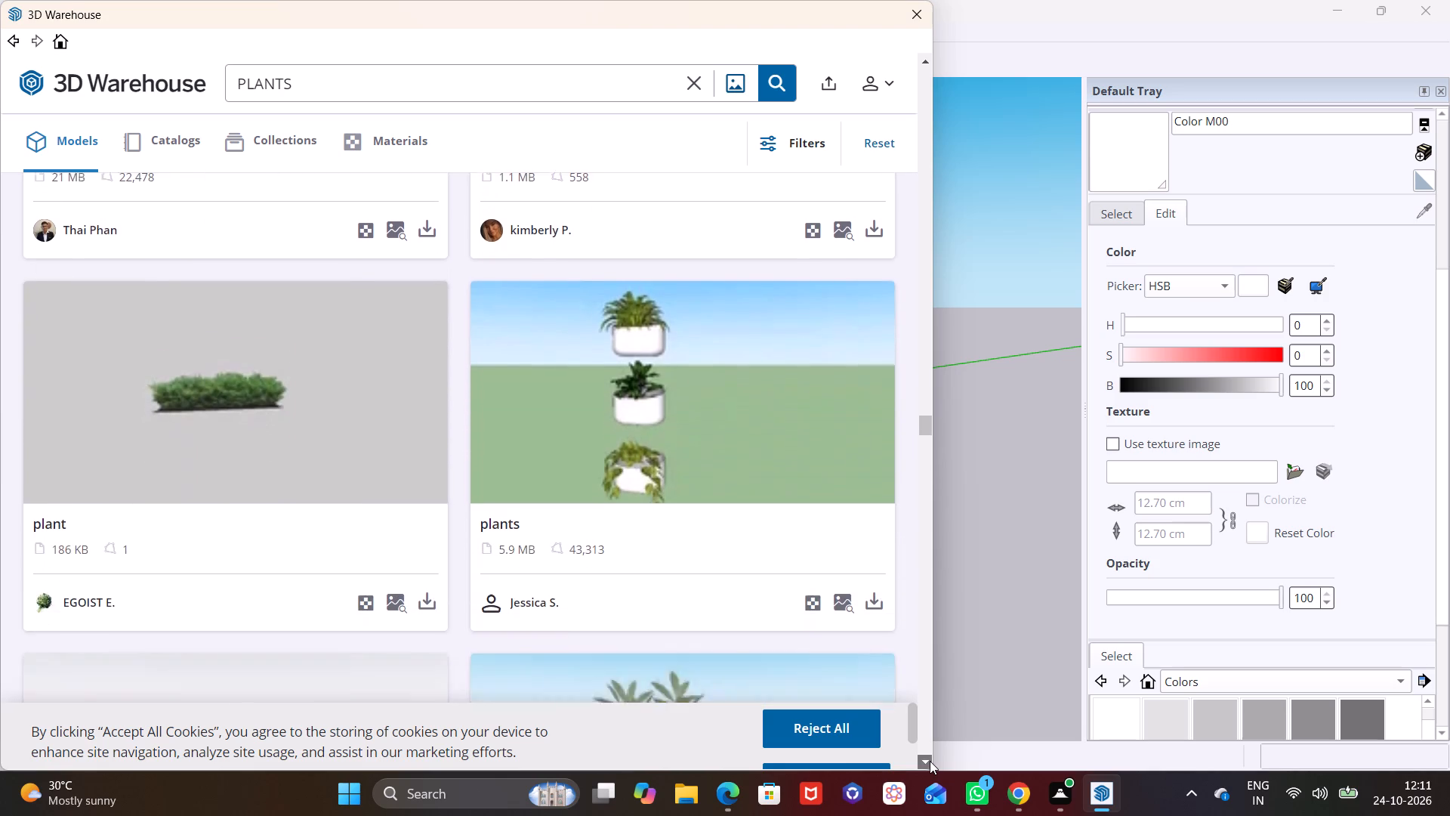
pyautogui.click(930, 761)
pyautogui.click(930, 761)
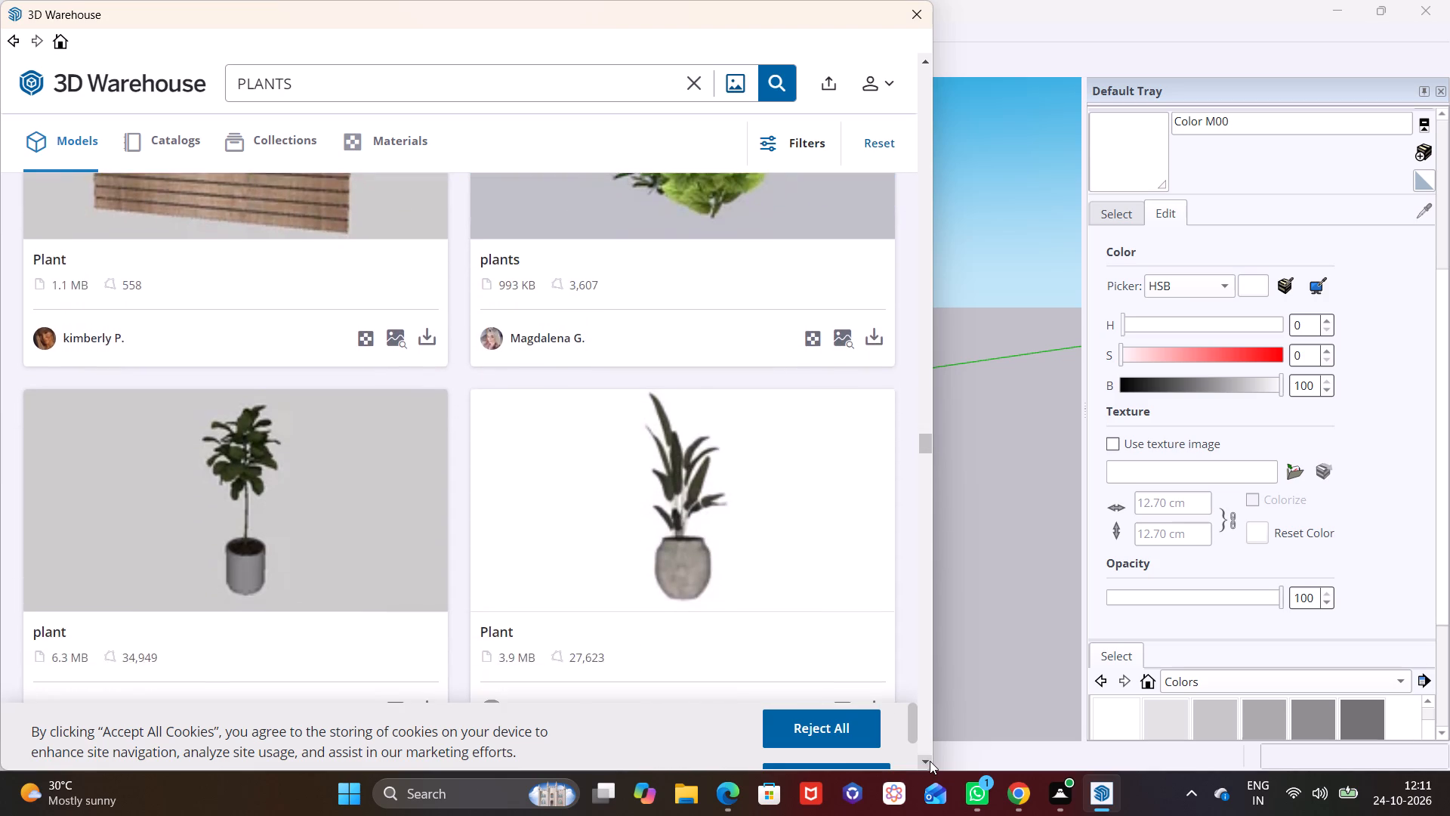
pyautogui.click(930, 761)
pyautogui.click(930, 761)
pyautogui.click(930, 761)
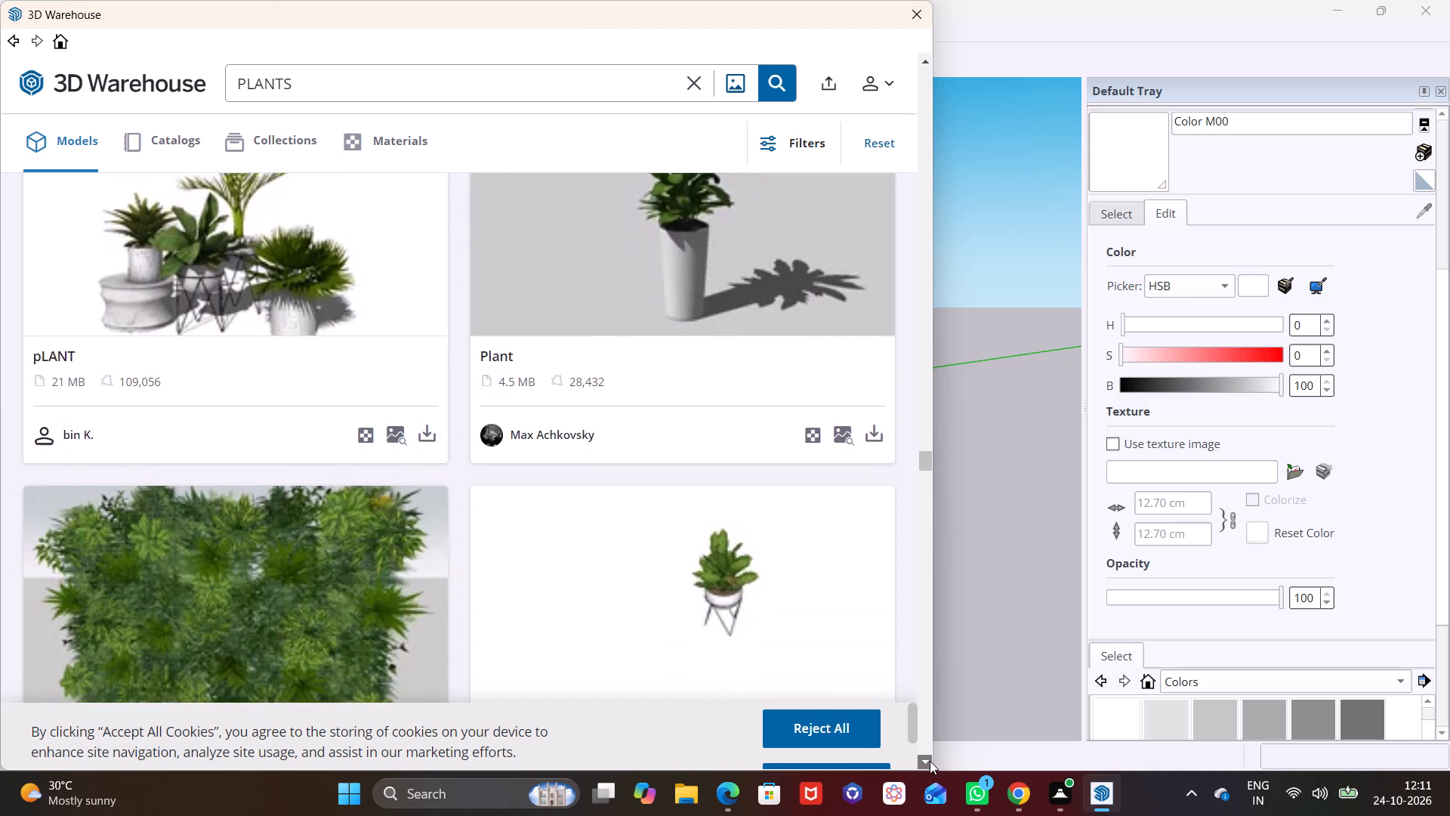
pyautogui.click(930, 761)
pyautogui.click(930, 761)
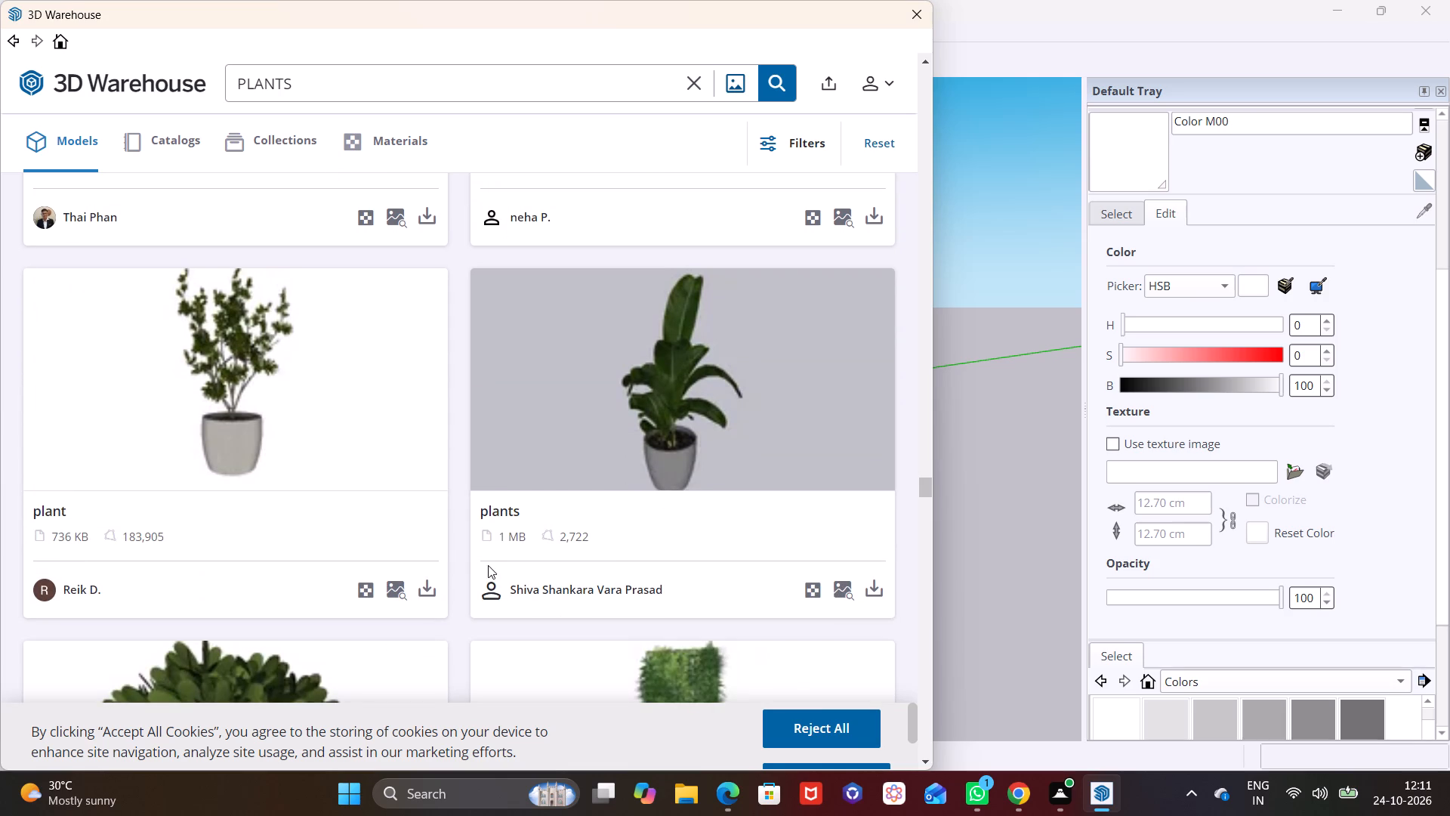
# Import the 736 KB potted plant by Reik D. into the model and place it at the balcony with two hanging vines.
pyautogui.click(421, 578)
pyautogui.click(410, 413)
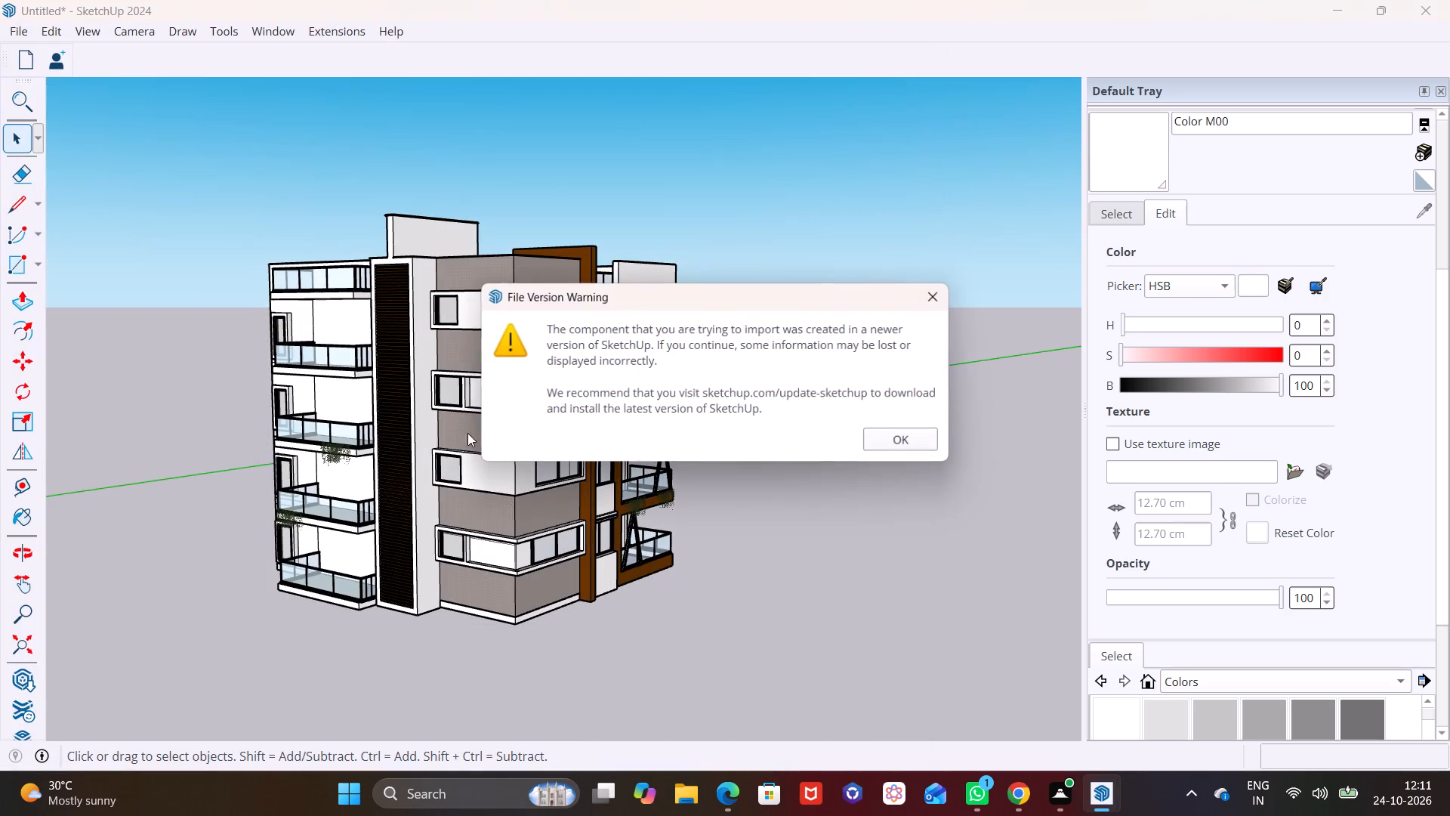
pyautogui.scroll(2, 544, 441)
pyautogui.click(918, 439)
pyautogui.scroll(5, 728, 440)
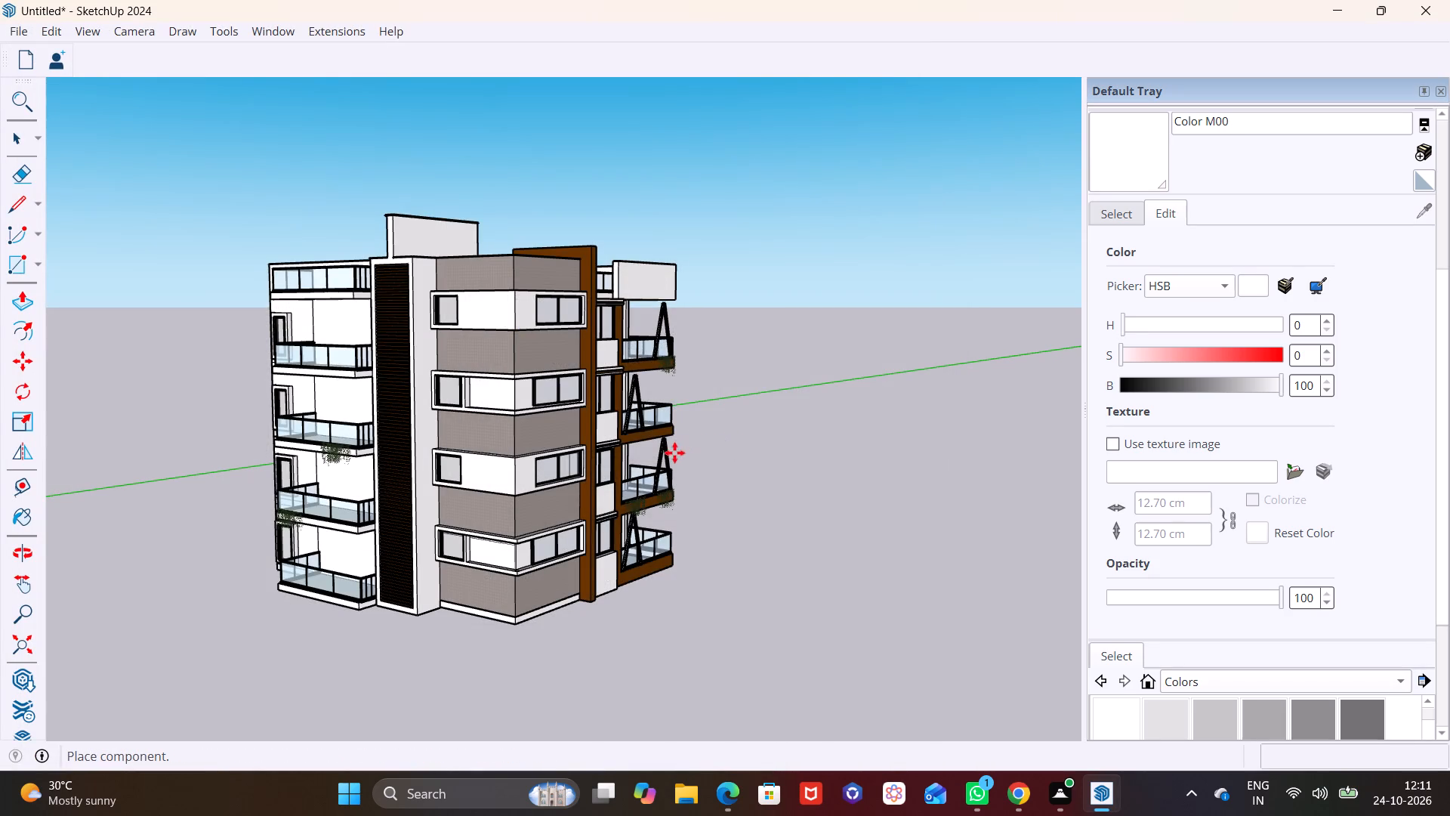
pyautogui.scroll(5, 674, 453)
pyautogui.scroll(6, 599, 498)
pyautogui.moveTo(620, 500); pyautogui.dragTo(395, 574, button='middle')
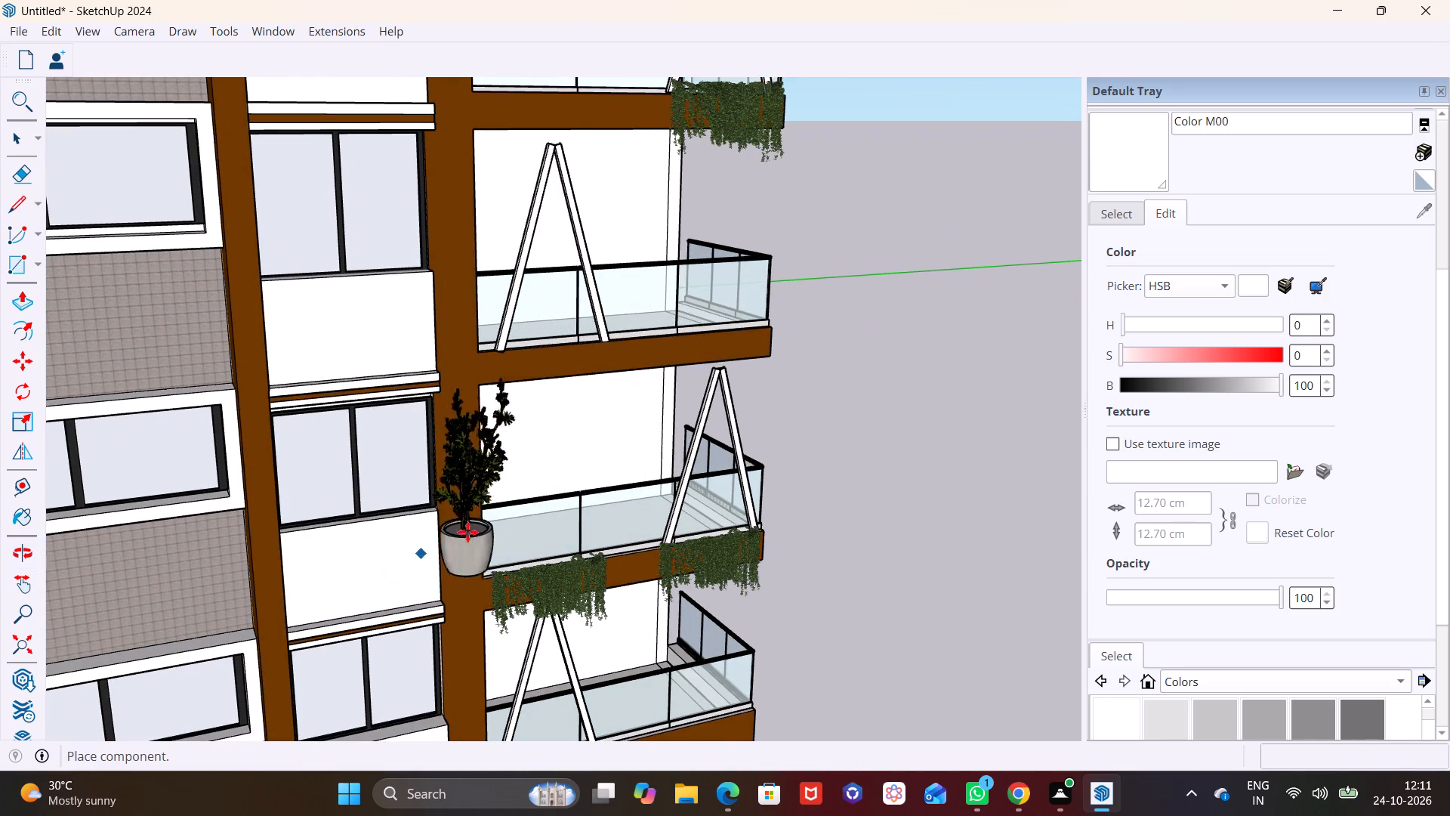
pyautogui.click(578, 471)
# Scale the imported potted plant down uniformly from its lower corner.
pyautogui.moveTo(606, 478); pyautogui.dragTo(532, 360, button='middle')
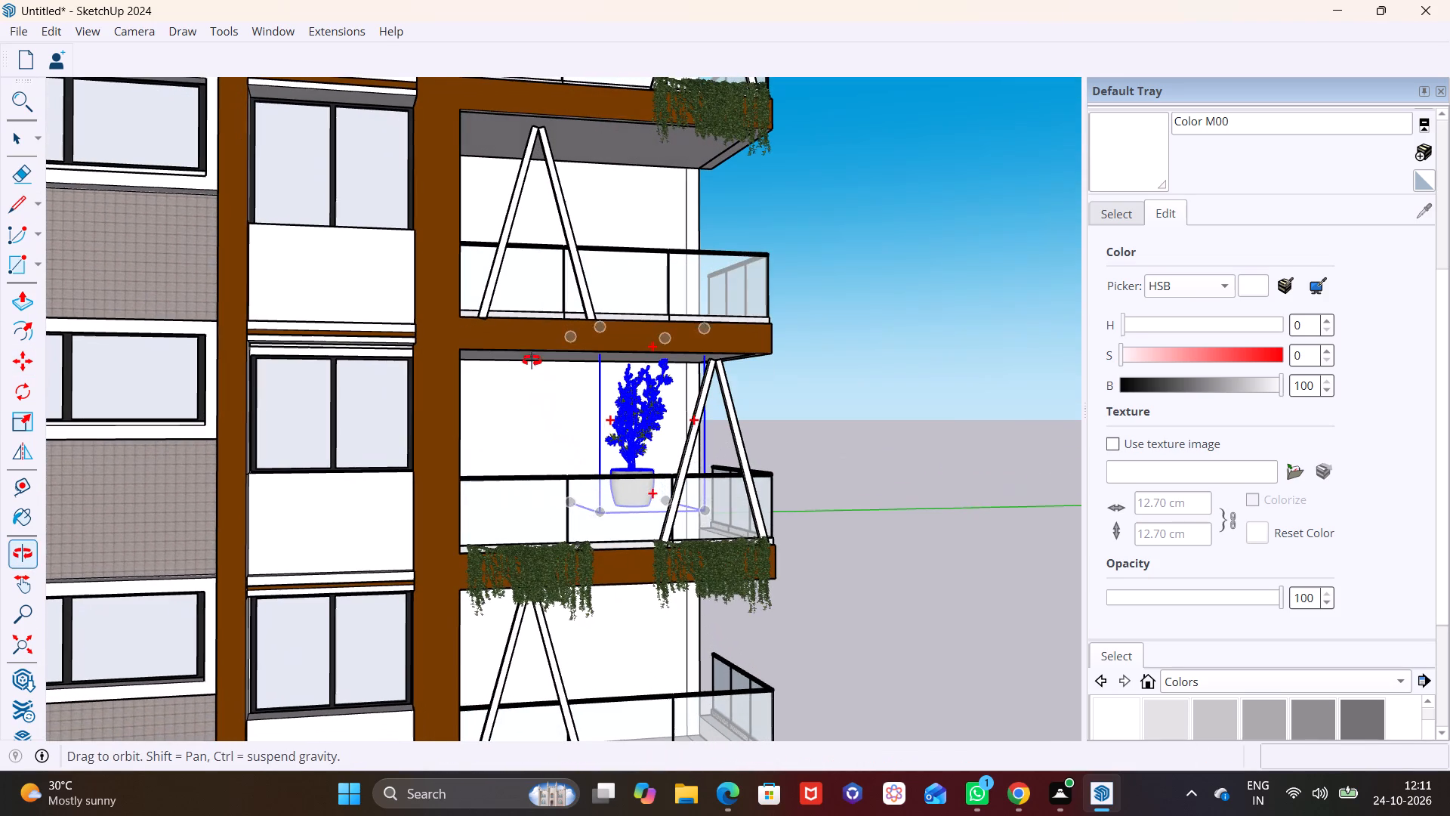
pyautogui.moveTo(532, 360); pyautogui.dragTo(532, 359, button='middle')
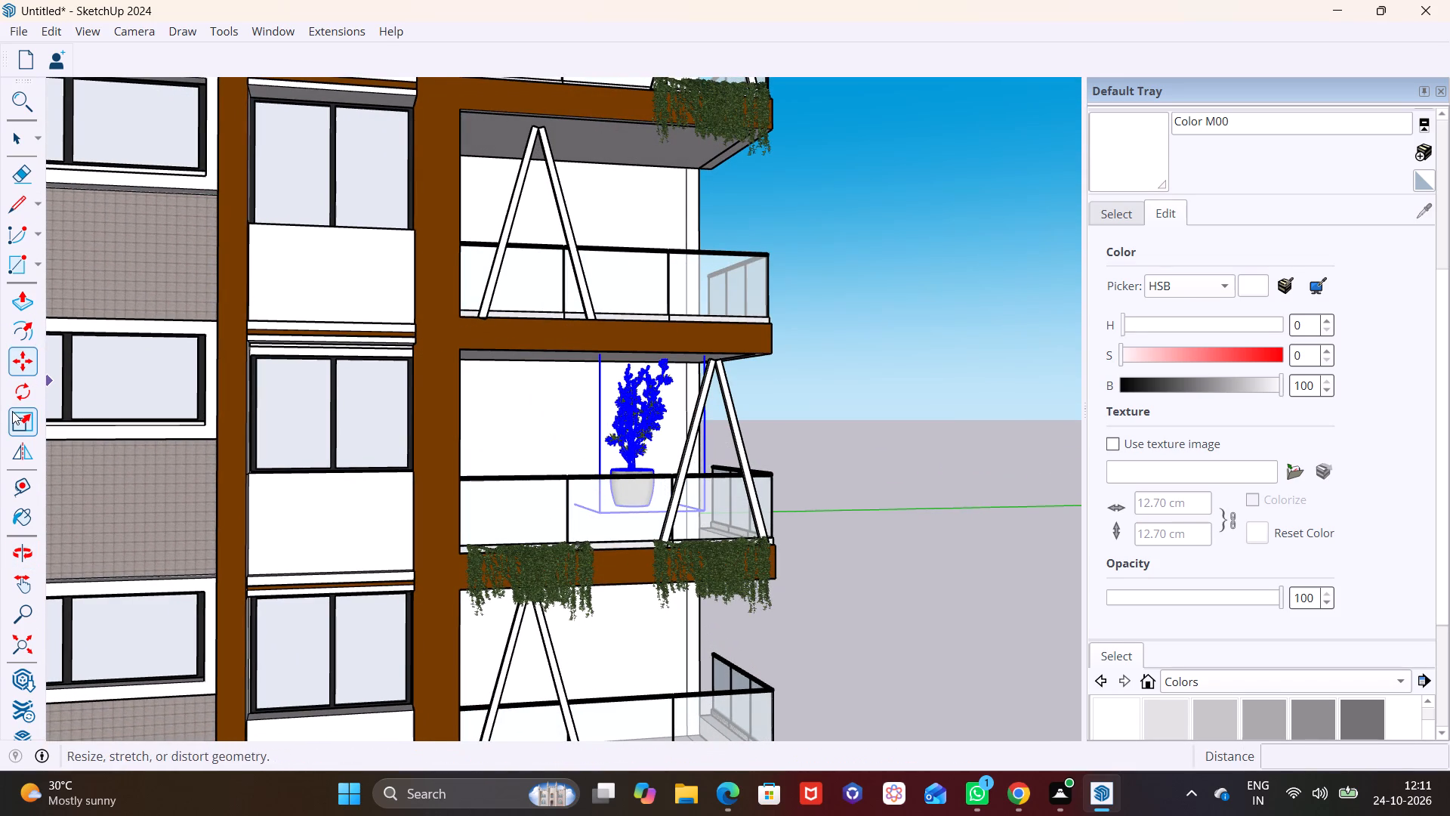
pyautogui.click(13, 411)
pyautogui.click(594, 518)
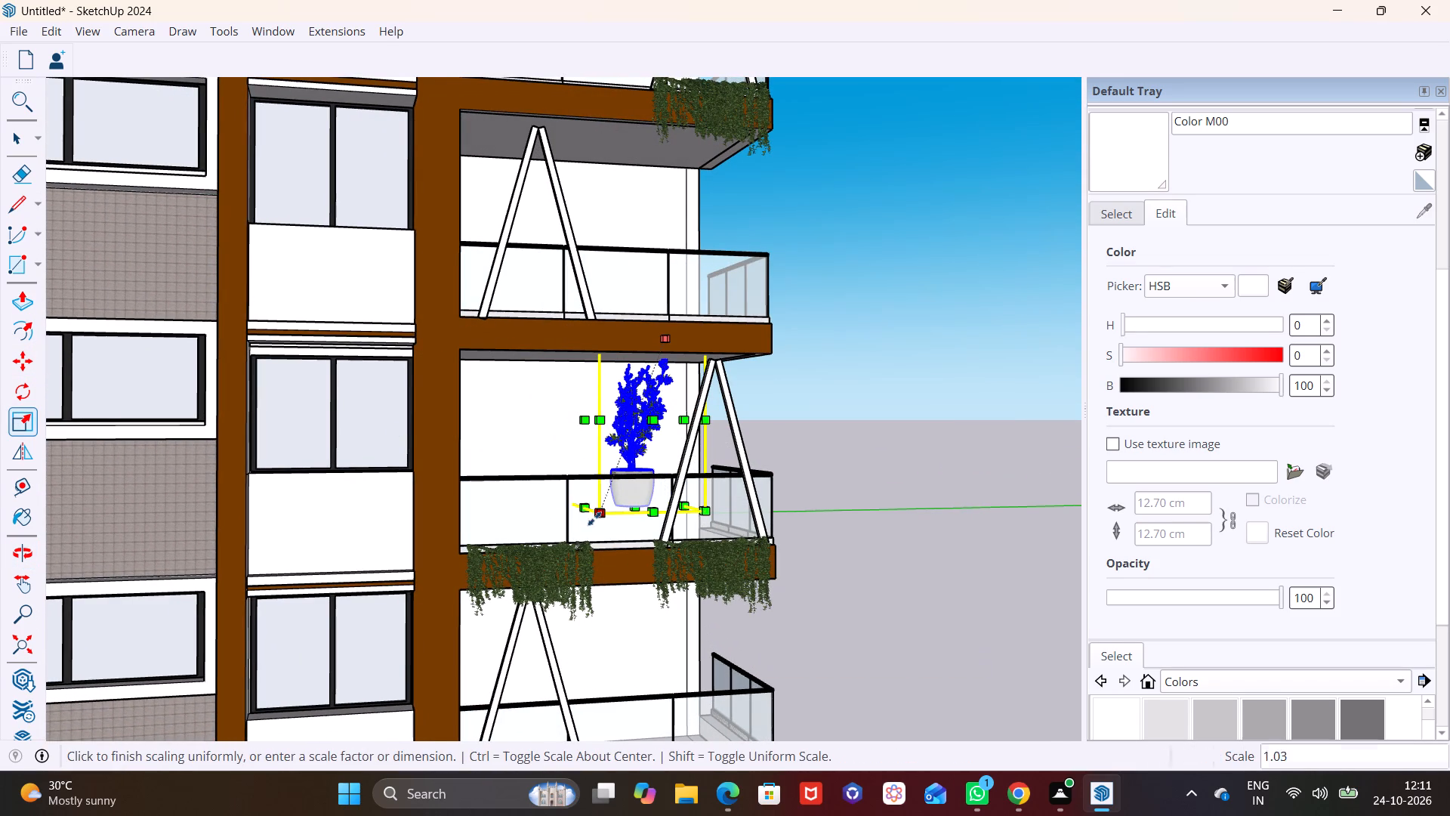
pyautogui.click(630, 478)
# Move the potted plant about 5' 8" down onto the balcony floor behind the glass railing.
pyautogui.moveTo(690, 502); pyautogui.dragTo(325, 618, button='middle')
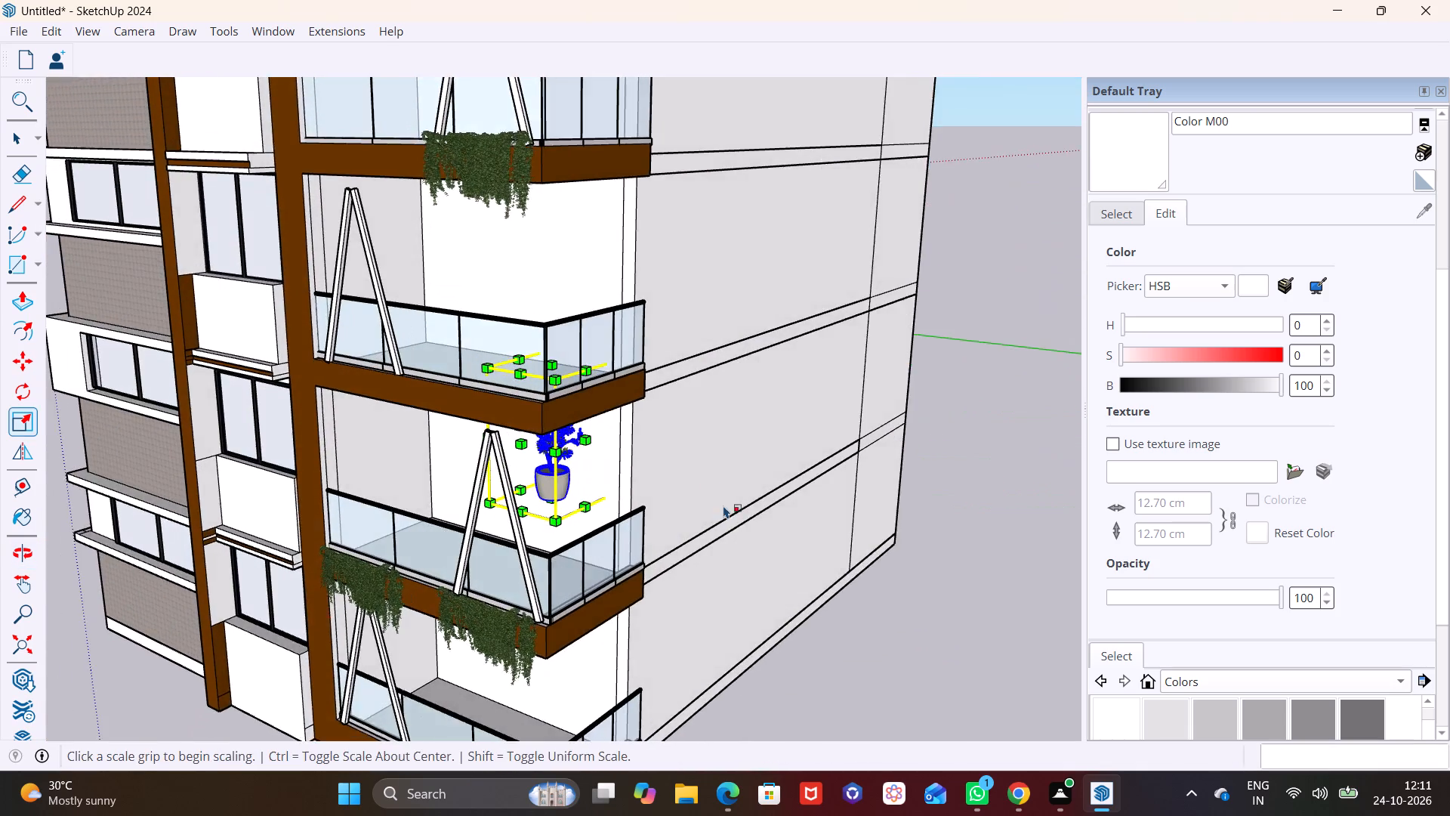
pyautogui.scroll(7, 709, 485)
pyautogui.press('m')
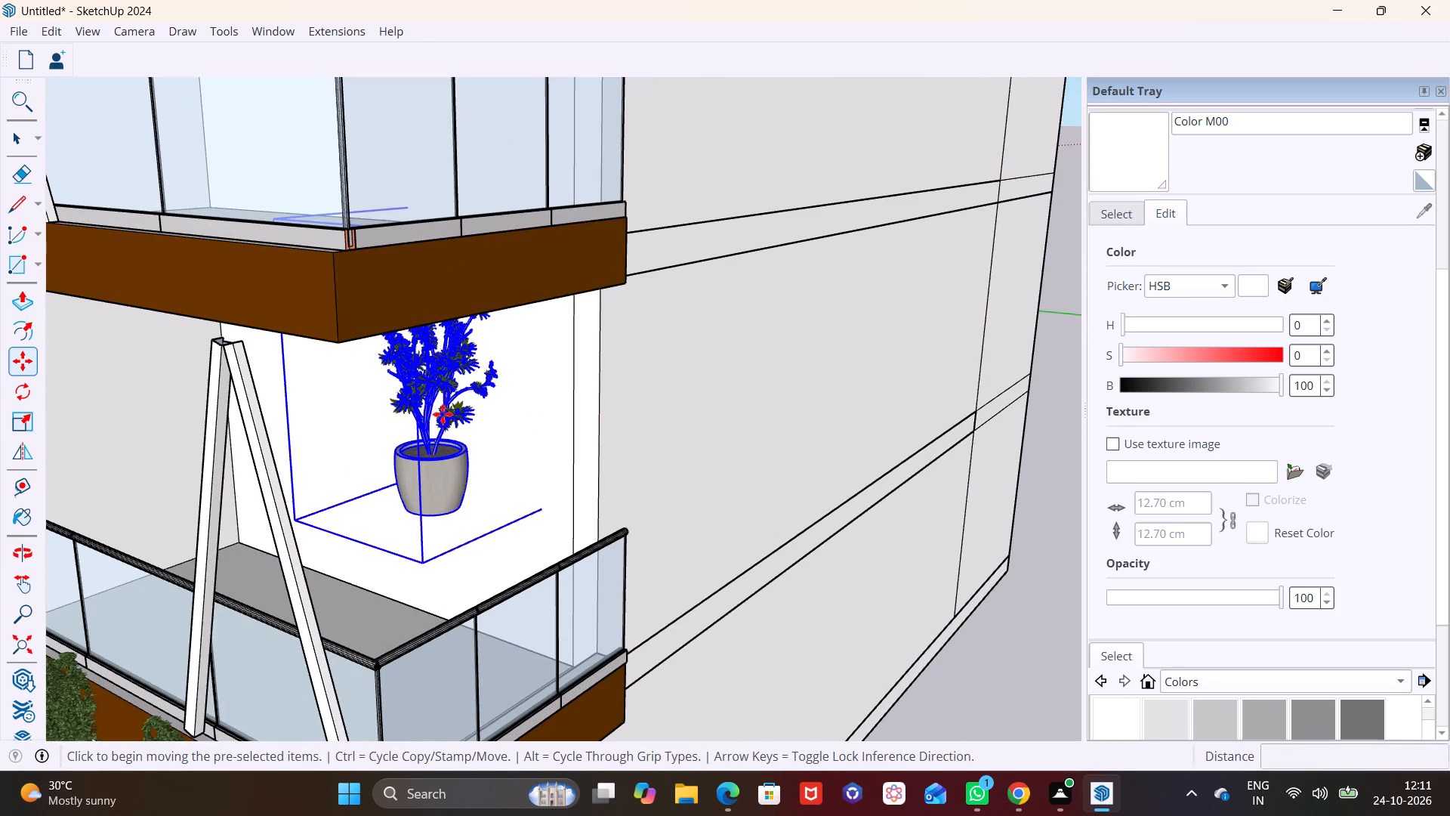
pyautogui.click(451, 374)
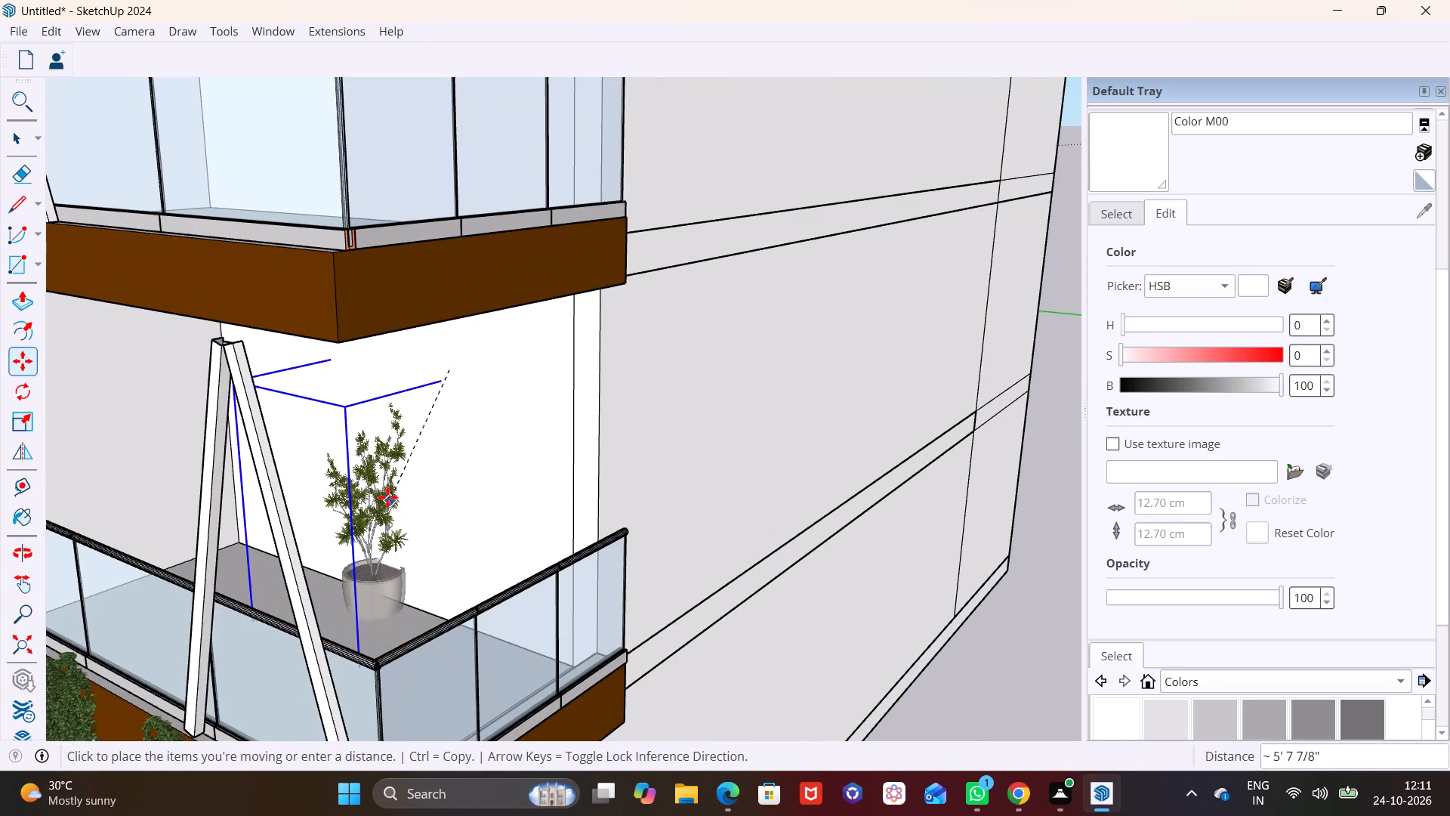
pyautogui.click(385, 496)
pyautogui.press('space')
pyautogui.moveTo(441, 541); pyautogui.dragTo(322, 481, button='middle')
pyautogui.moveTo(402, 502); pyautogui.dragTo(371, 499, button='middle')
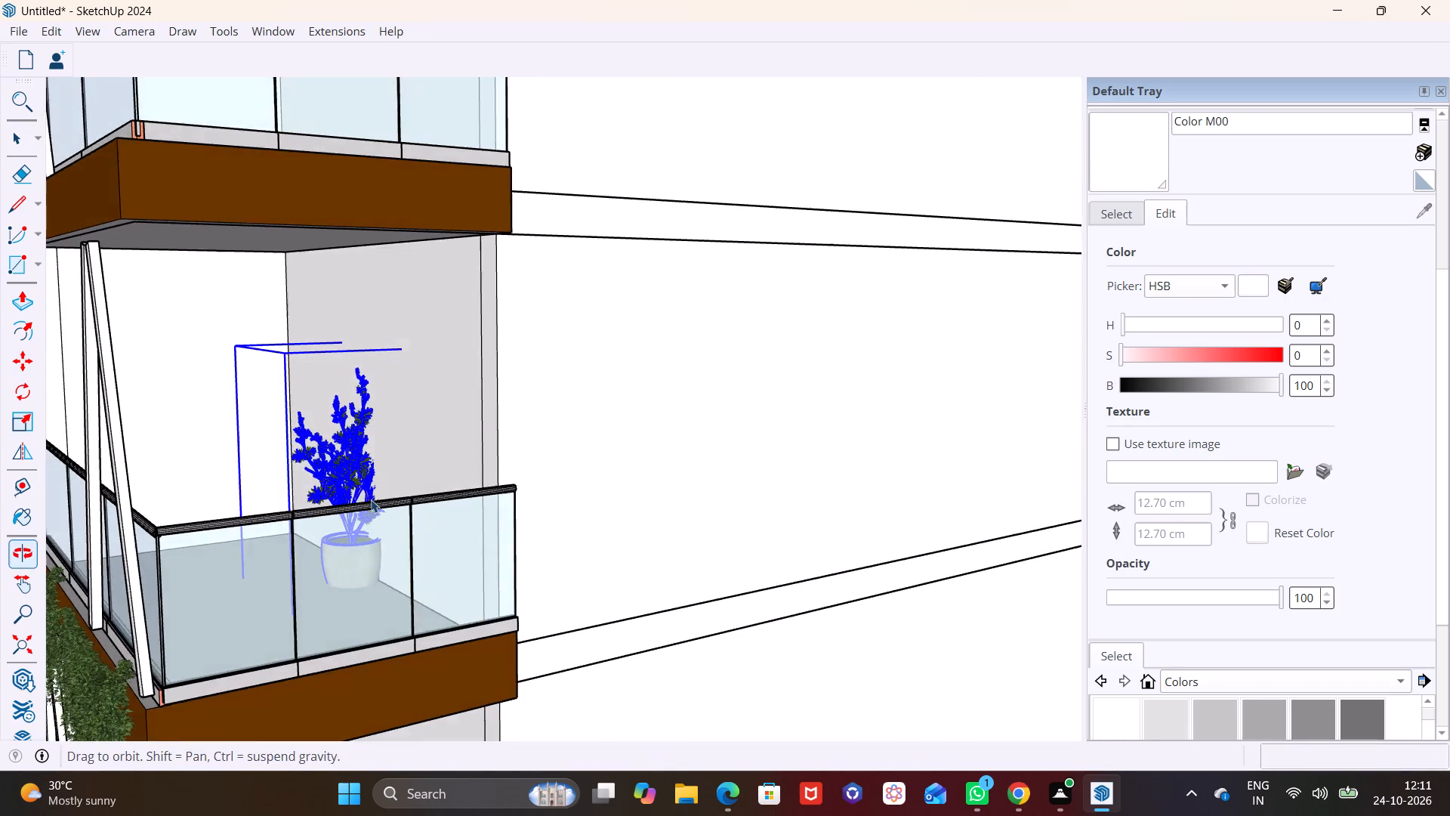
# Move the potted plant across the balcony floor toward the front glass railing beside the slanted white posts.
pyautogui.moveTo(371, 499); pyautogui.dragTo(375, 499, button='middle')
pyautogui.scroll(6, 336, 477)
pyautogui.moveTo(366, 508); pyautogui.dragTo(274, 678, button='middle')
pyautogui.keyDown('shift'); pyautogui.moveTo(288, 612); pyautogui.dragTo(512, 390, button='middle'); pyautogui.keyUp('shift')
pyautogui.moveTo(520, 501); pyautogui.dragTo(585, 512, button='middle')
pyautogui.press('m')
pyautogui.click(612, 429)
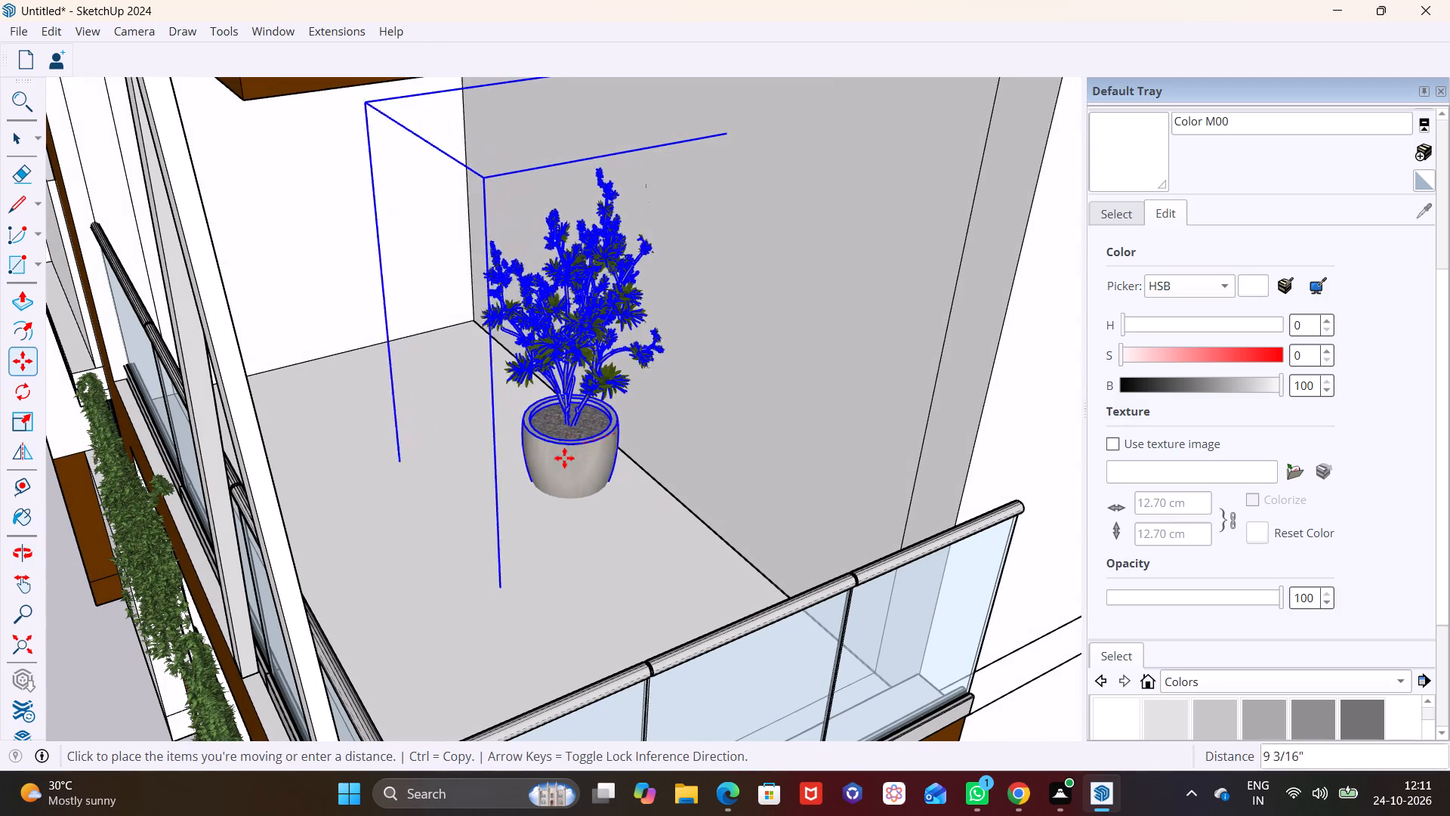
pyautogui.click(439, 653)
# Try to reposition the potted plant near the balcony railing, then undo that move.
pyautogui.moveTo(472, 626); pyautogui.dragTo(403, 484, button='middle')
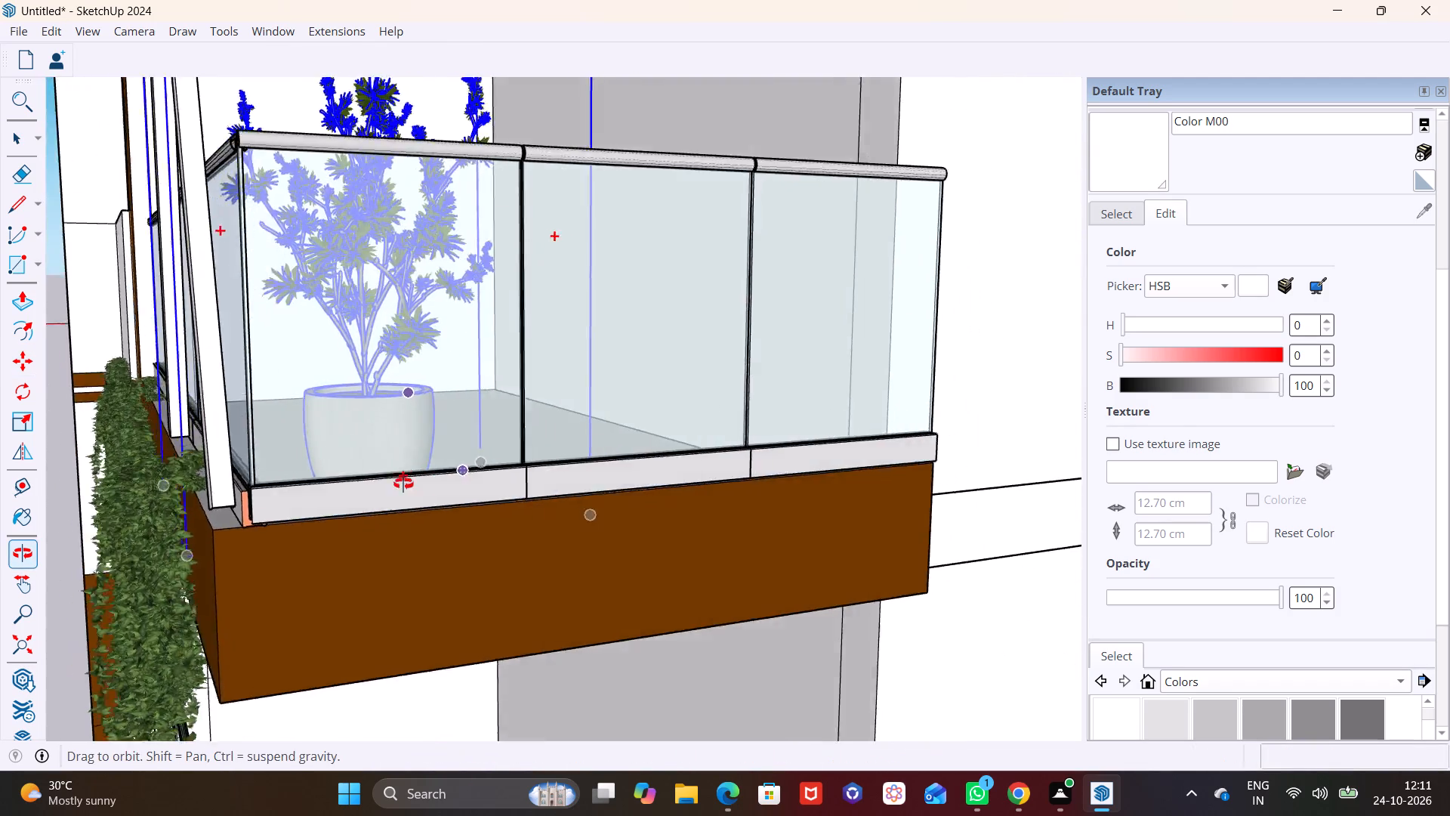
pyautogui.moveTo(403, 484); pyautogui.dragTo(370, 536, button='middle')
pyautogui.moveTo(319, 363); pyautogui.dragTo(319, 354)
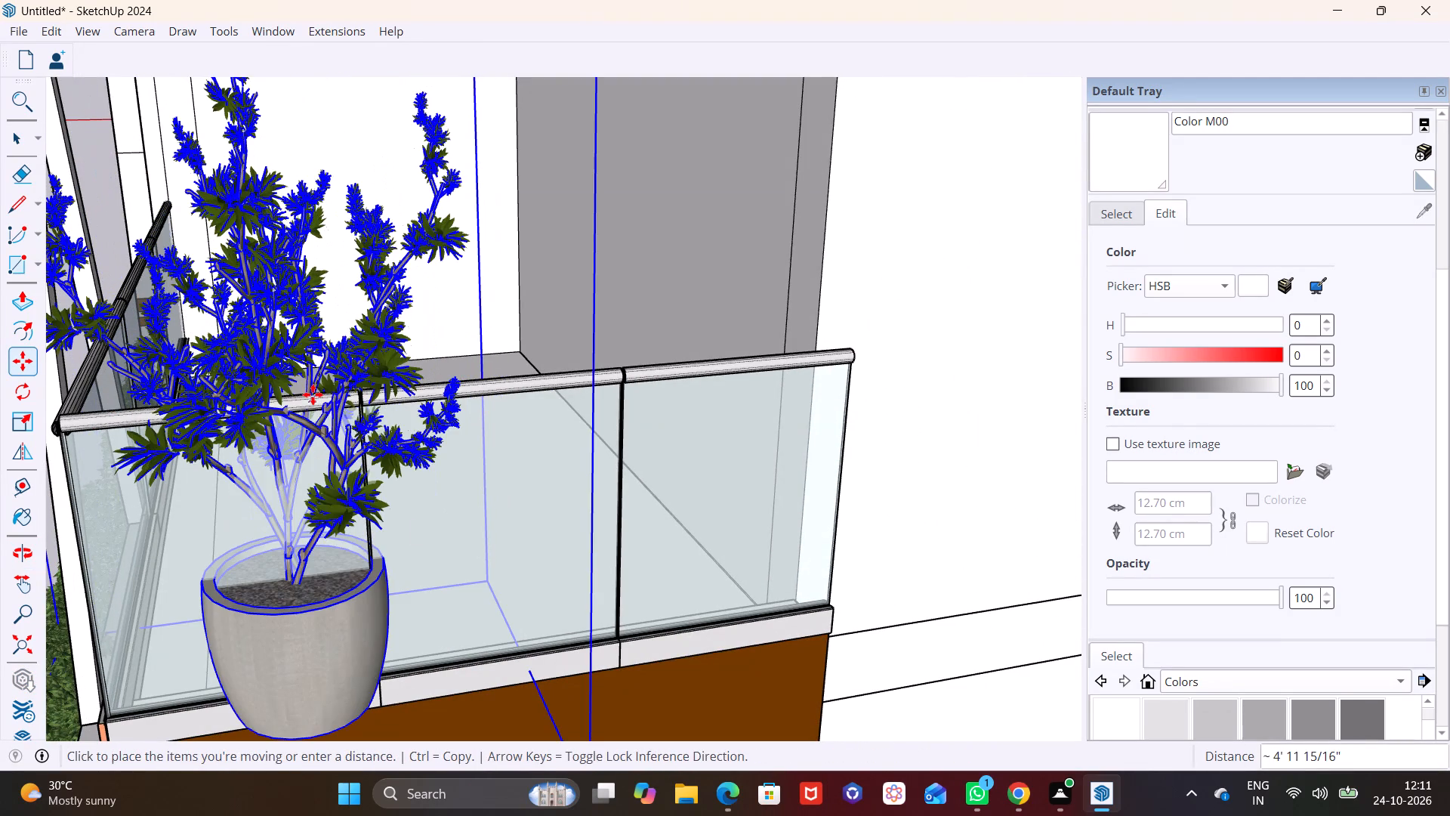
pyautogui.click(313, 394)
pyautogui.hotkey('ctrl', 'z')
# Raise the potted plant about 1' so its pot stands on the balcony floor, then deselect it.
pyautogui.moveTo(295, 440); pyautogui.dragTo(682, 405, button='middle')
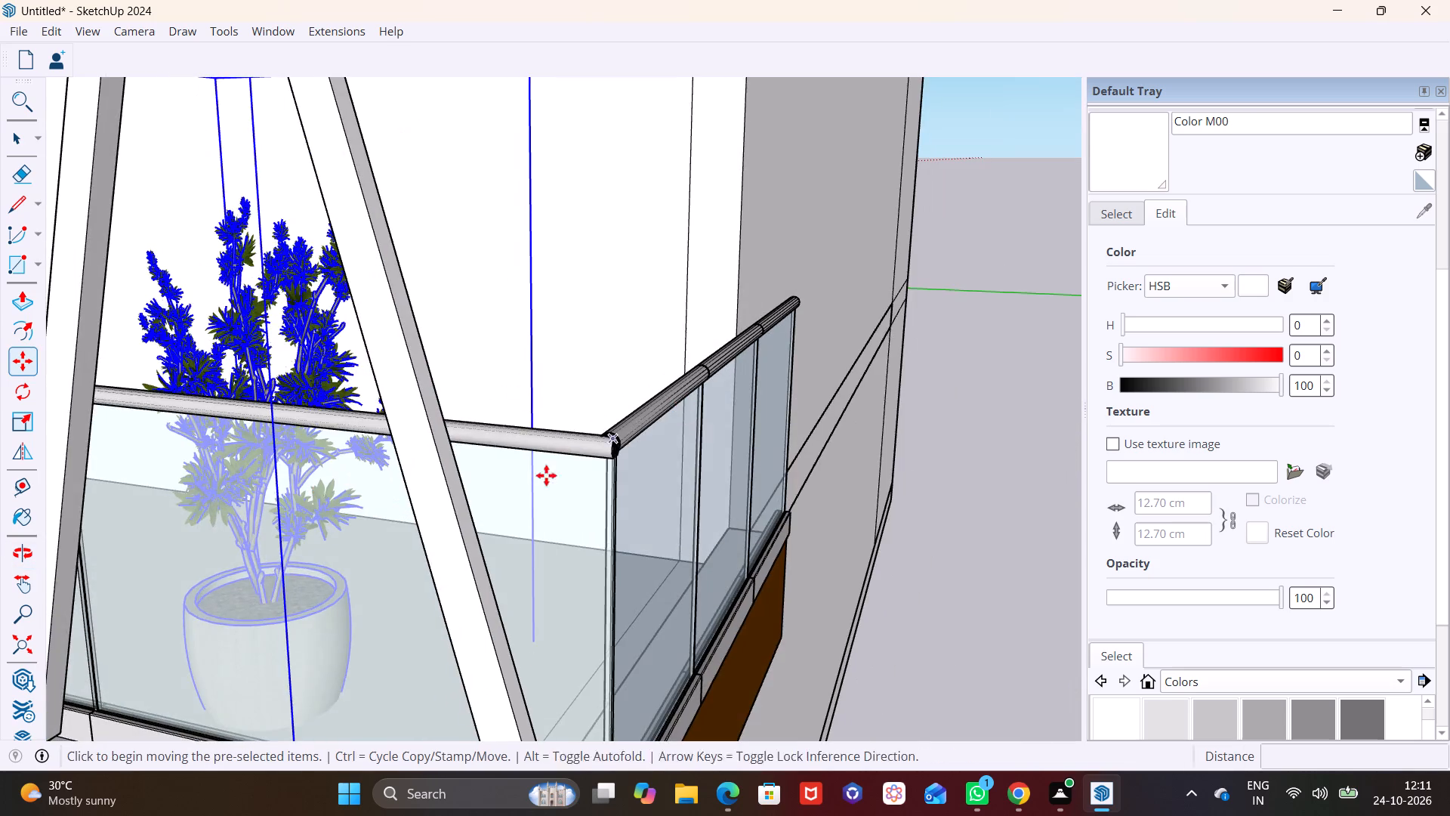
pyautogui.scroll(-6, 518, 478)
pyautogui.keyDown('shift'); pyautogui.moveTo(569, 518); pyautogui.dragTo(773, 418, button='middle'); pyautogui.keyUp('shift')
pyautogui.moveTo(662, 448); pyautogui.dragTo(900, 392, button='middle')
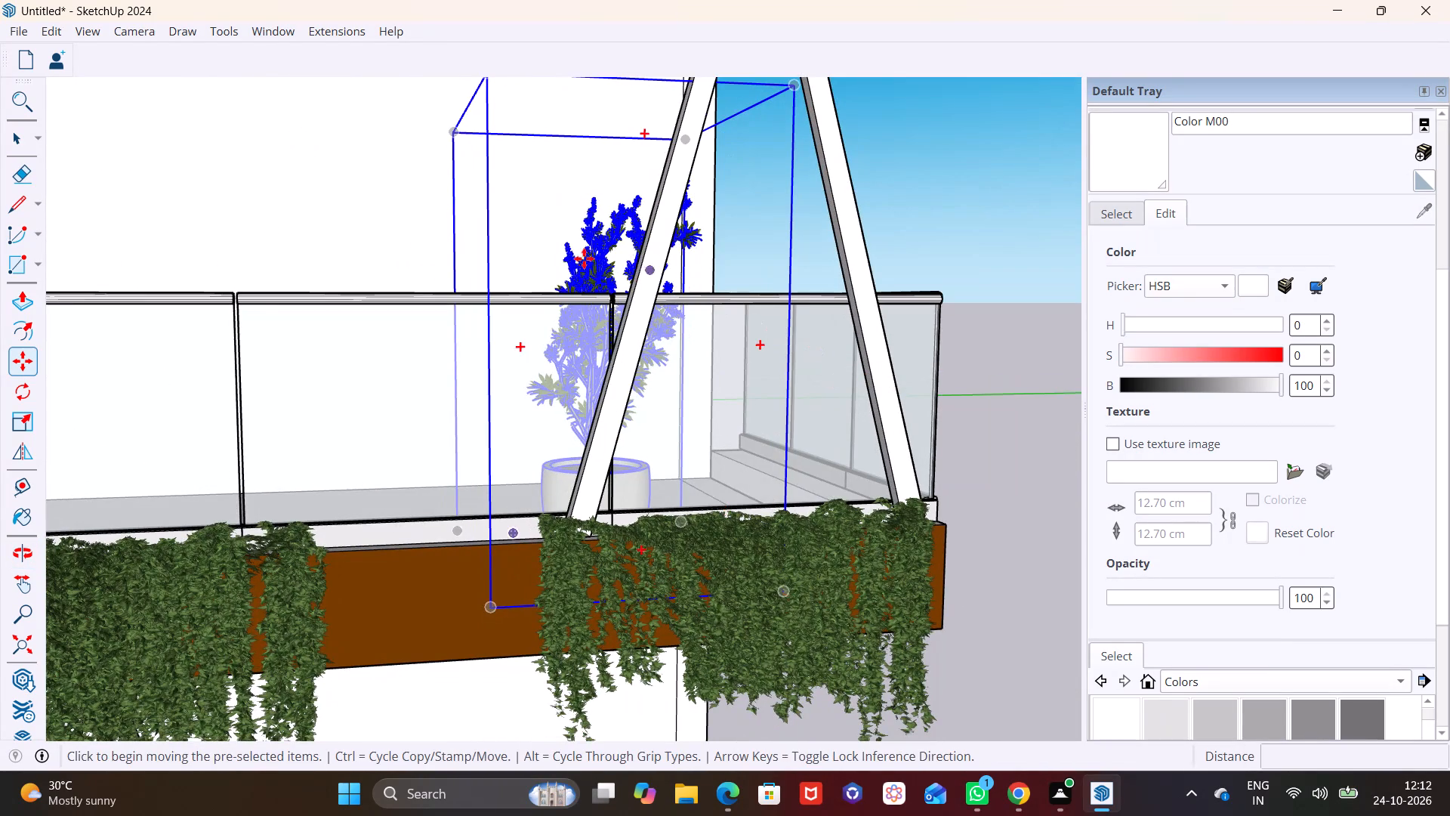
pyautogui.click(445, 241)
pyautogui.click(443, 192)
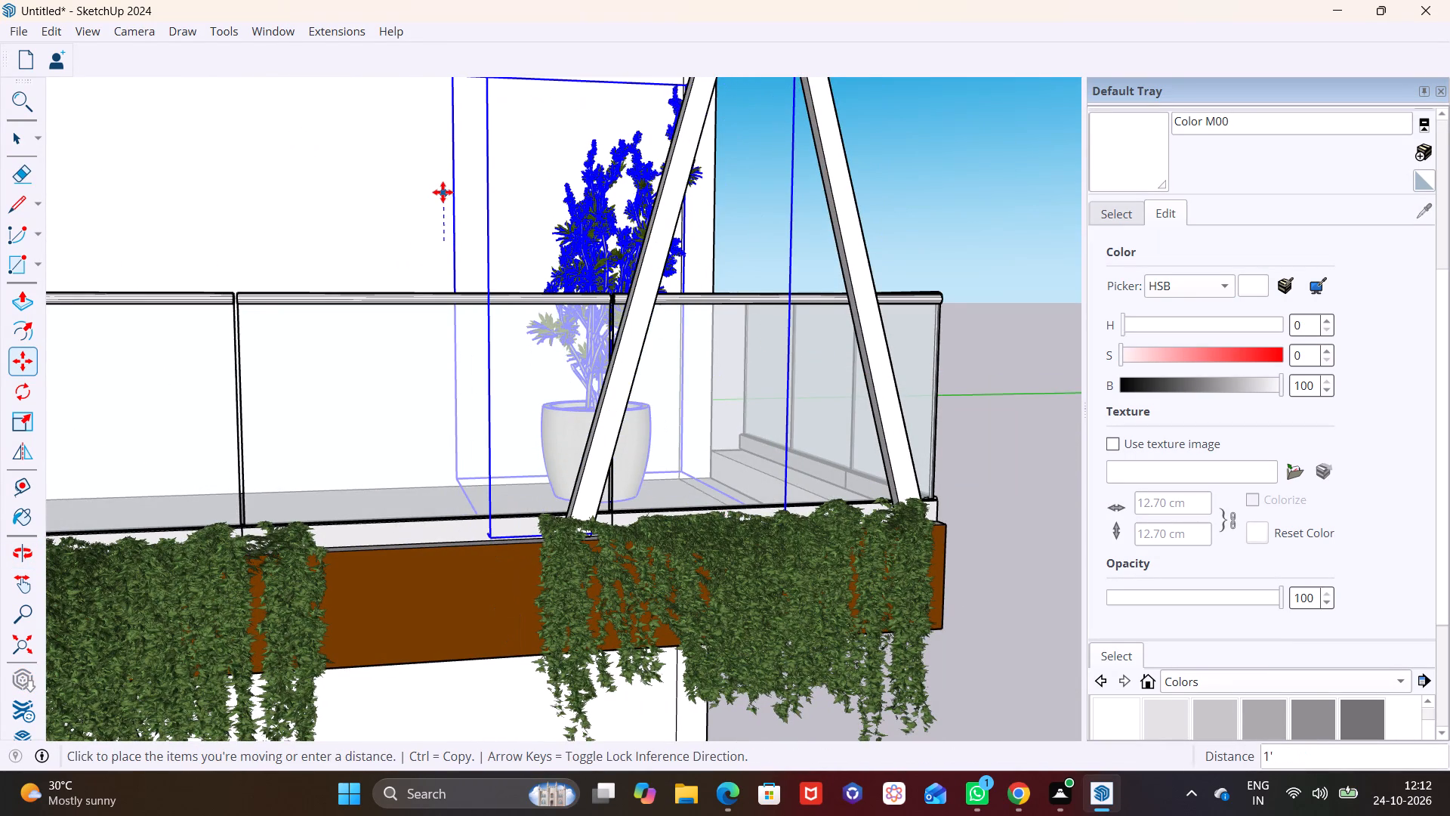
pyautogui.press('space')
pyautogui.click(963, 312)
# Copy the balcony's potted plant about 31' 2" straight up to the roof terrace behind the white parapet.
pyautogui.scroll(-8, 976, 346)
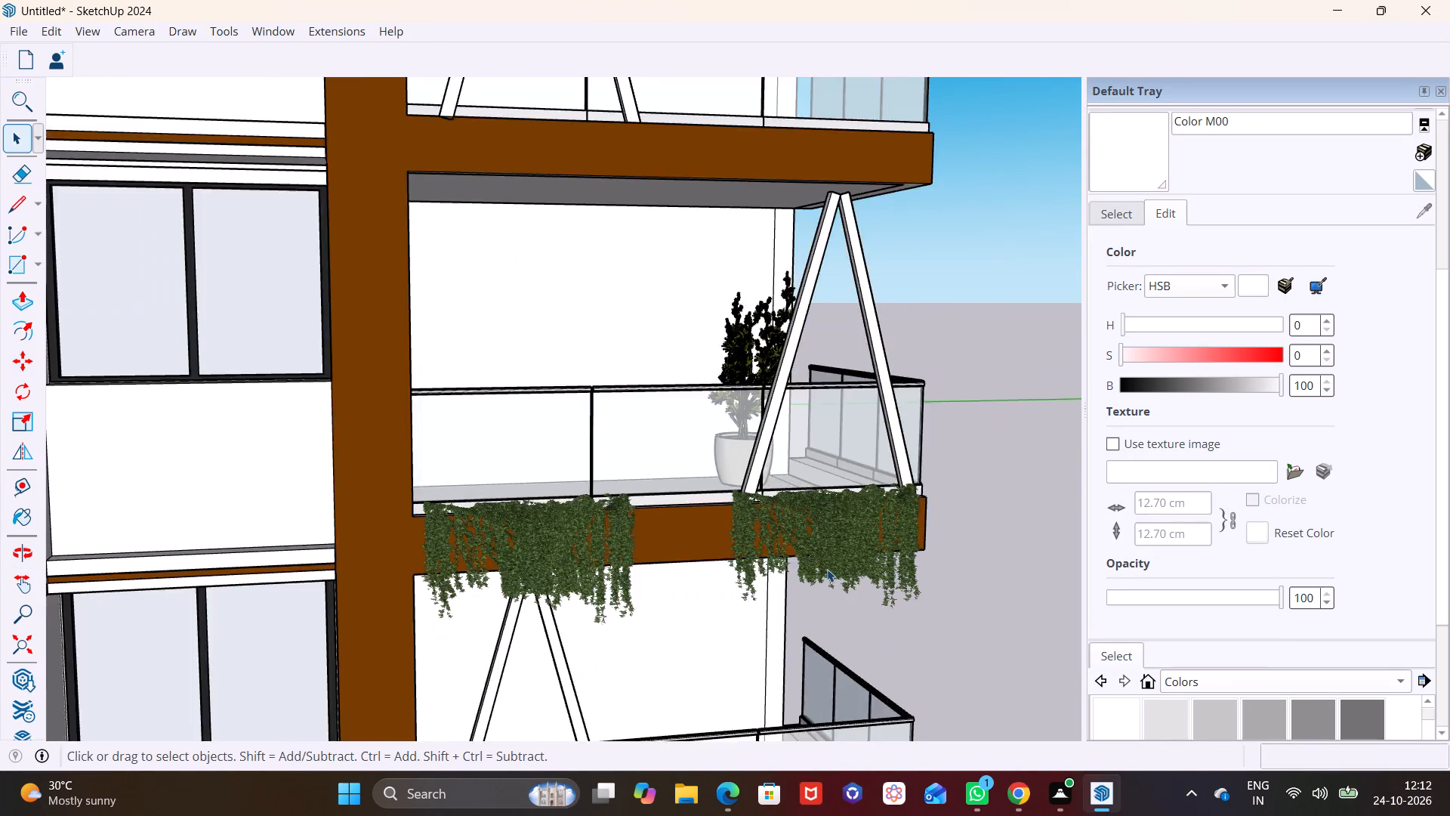
pyautogui.scroll(-11, 827, 569)
pyautogui.keyDown('shift'); pyautogui.moveTo(825, 512); pyautogui.dragTo(698, 526, button='middle'); pyautogui.keyUp('shift')
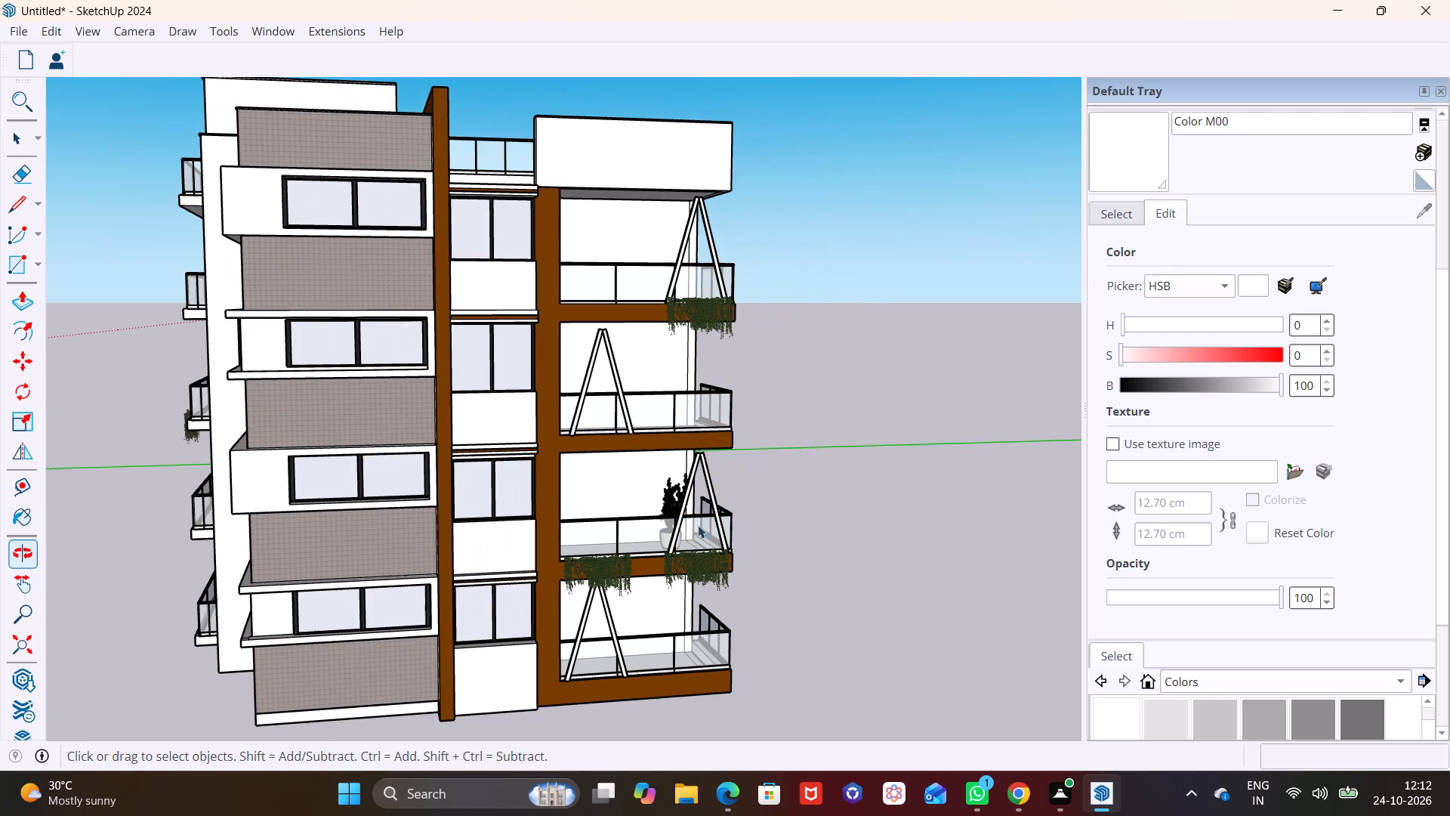
pyautogui.scroll(2, 707, 505)
pyautogui.scroll(-5, 723, 501)
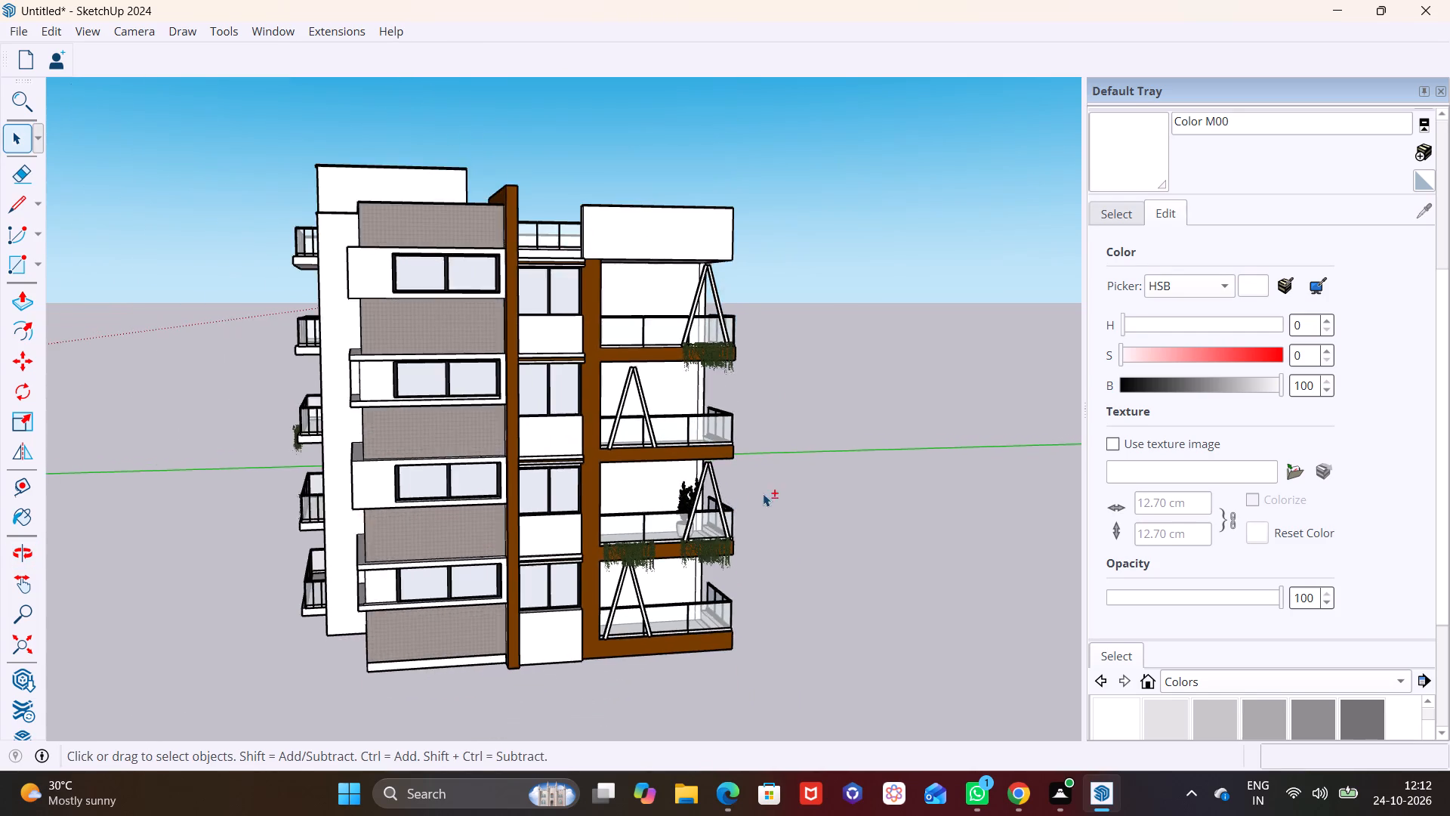
pyautogui.keyDown('shift'); pyautogui.moveTo(763, 493); pyautogui.dragTo(612, 616, button='middle'); pyautogui.keyUp('shift')
pyautogui.click(556, 607)
pyautogui.scroll(7, 556, 601)
pyautogui.press('m')
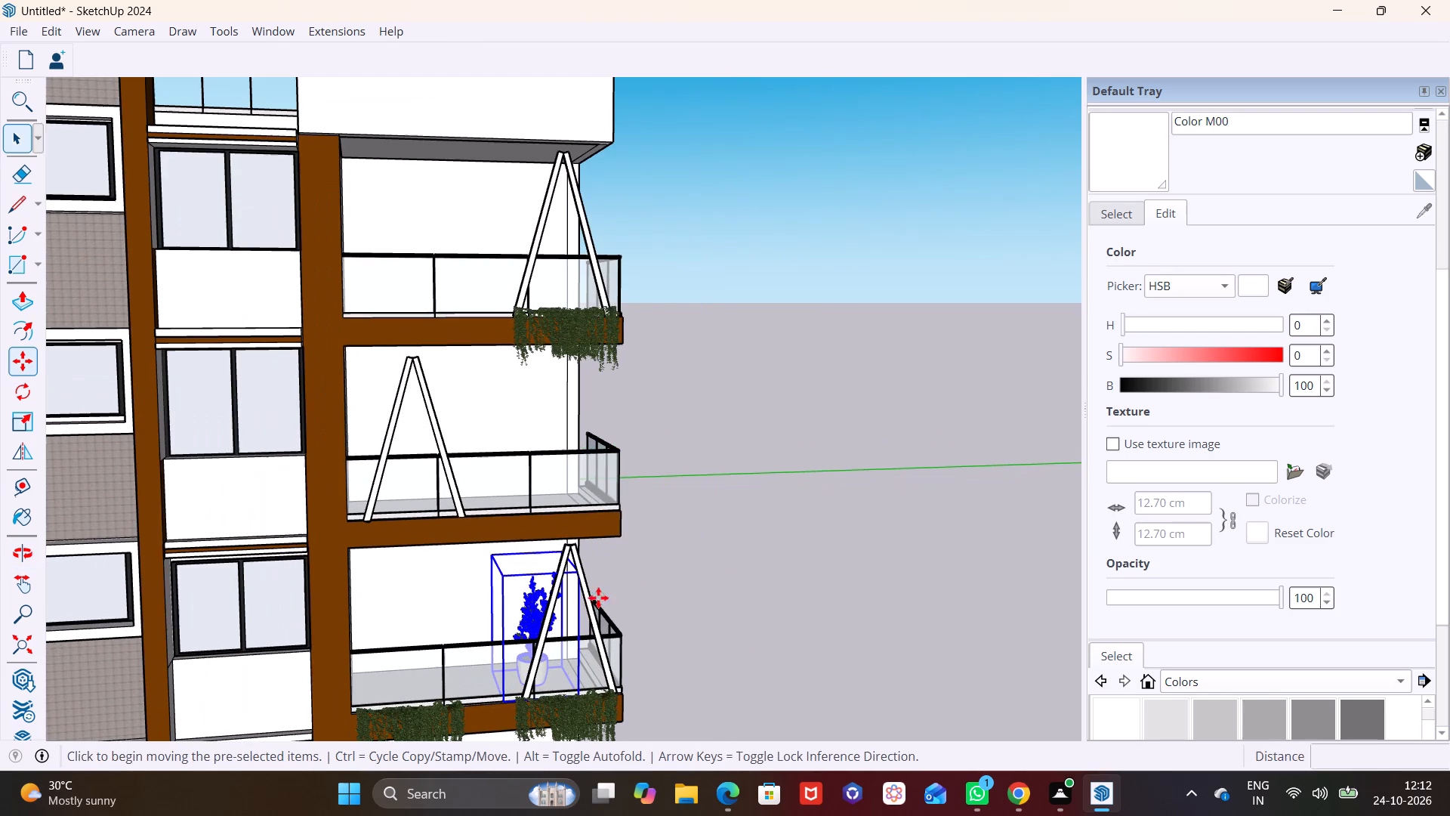
pyautogui.click(536, 614)
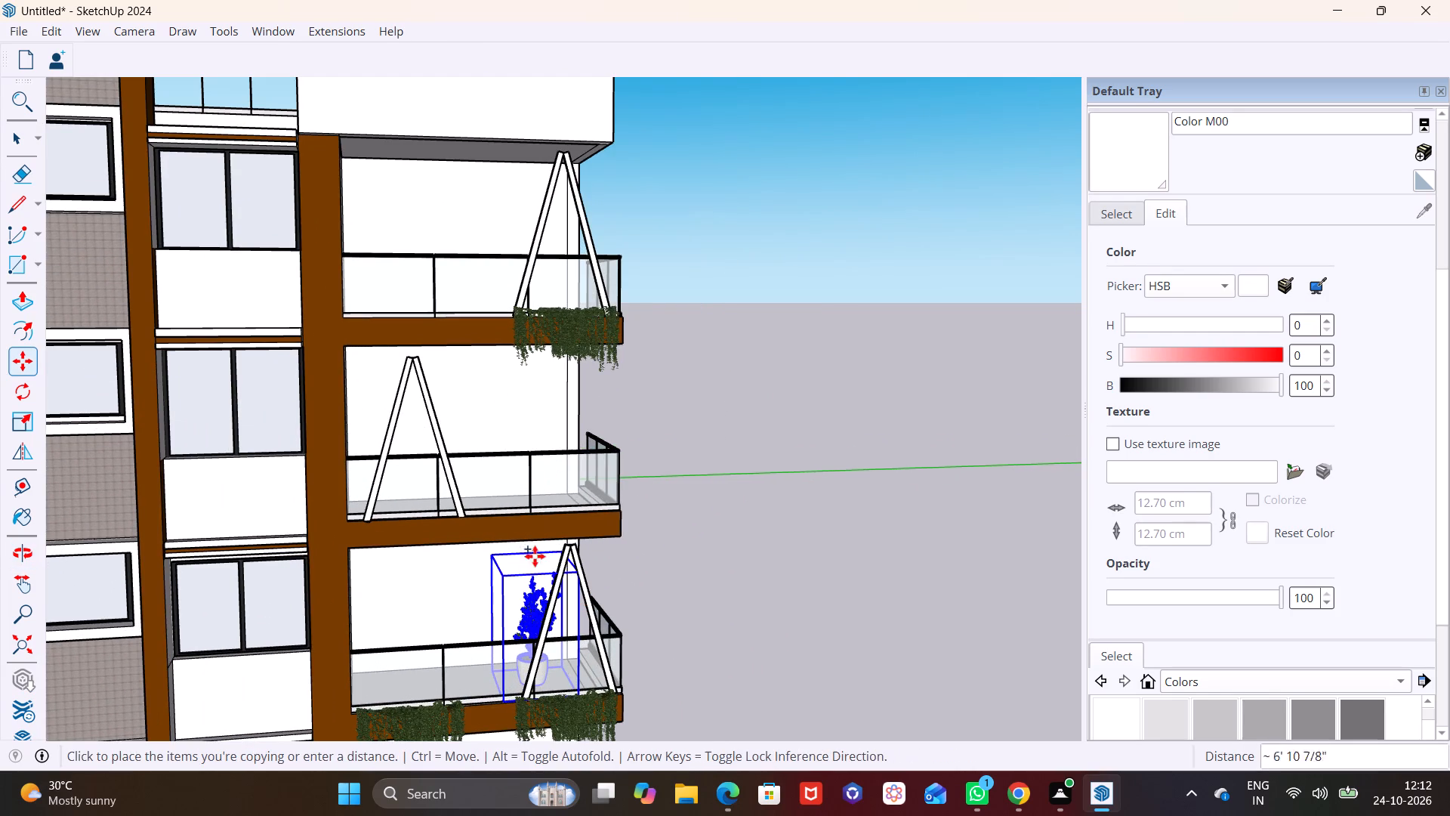
pyautogui.scroll(-6, 523, 406)
pyautogui.keyDown('shift'); pyautogui.moveTo(538, 298); pyautogui.dragTo(508, 493, button='middle'); pyautogui.keyUp('shift')
pyautogui.scroll(5, 475, 393)
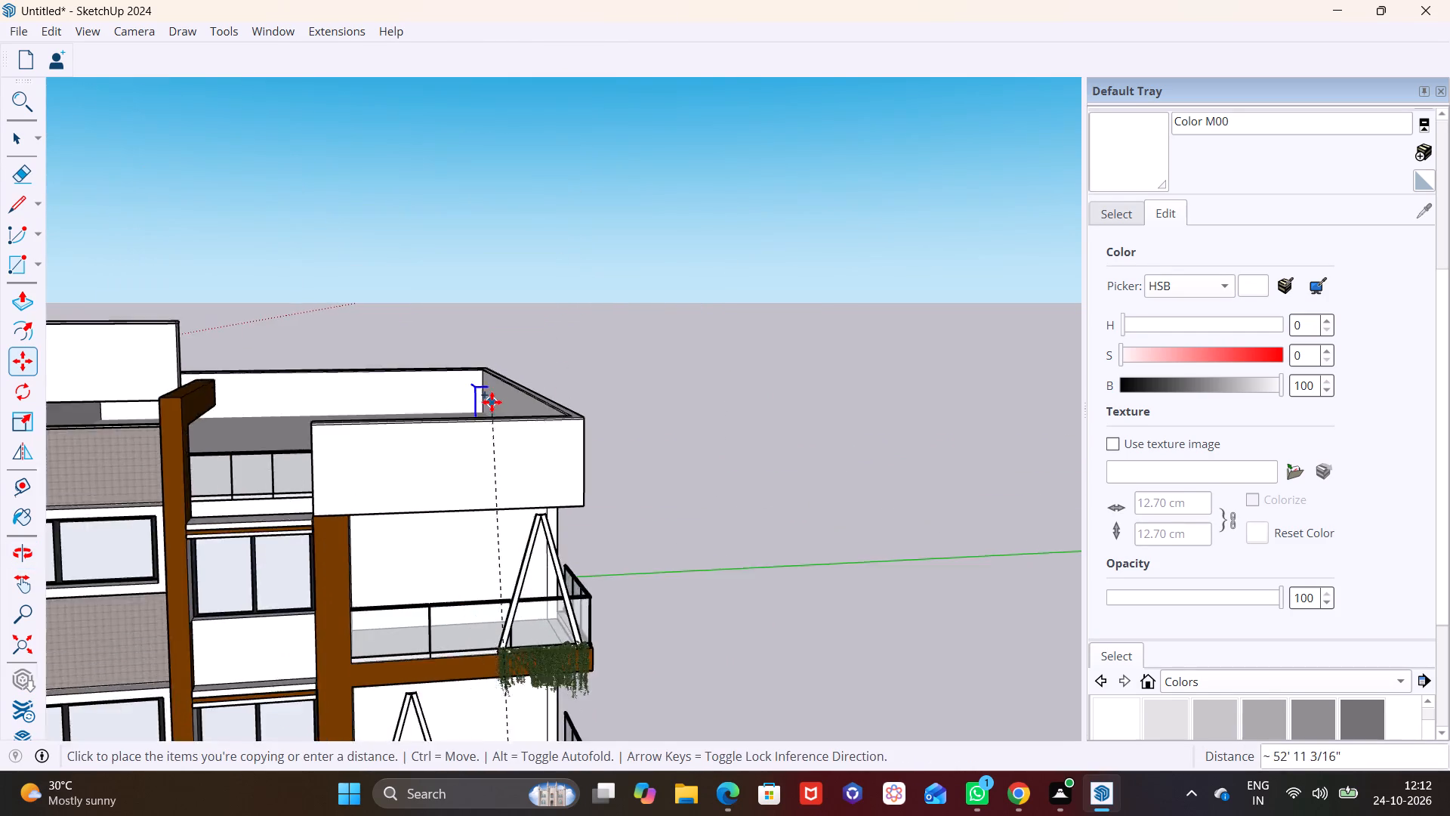
pyautogui.scroll(1, 492, 402)
pyautogui.moveTo(567, 432); pyautogui.dragTo(244, 567, button='middle')
pyautogui.scroll(2, 559, 431)
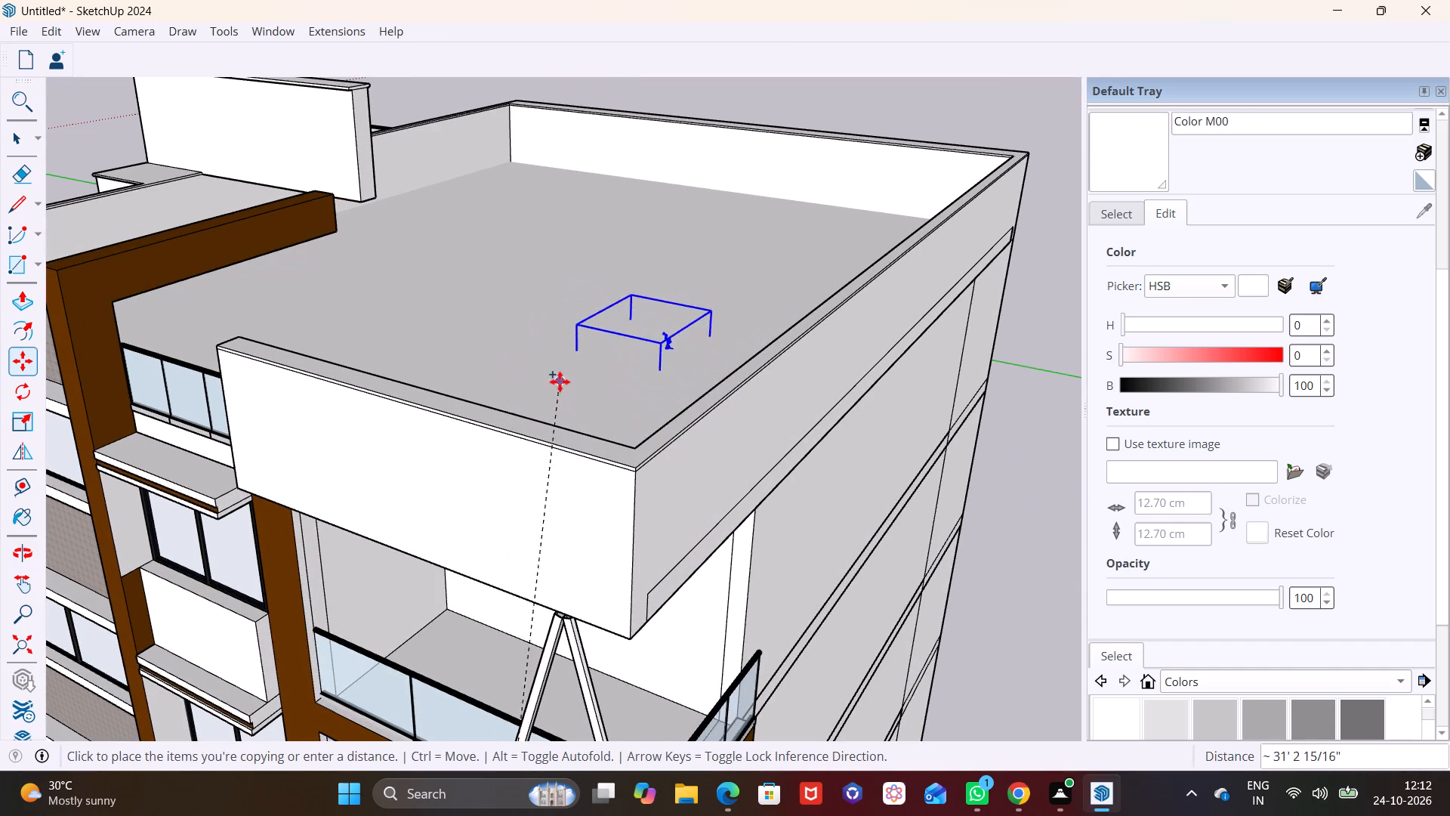
pyautogui.moveTo(556, 393); pyautogui.dragTo(214, 501, button='middle')
pyautogui.scroll(1, 63, 416)
pyautogui.scroll(-10, 63, 416)
pyautogui.keyDown('shift'); pyautogui.moveTo(76, 416); pyautogui.dragTo(93, 420, button='middle'); pyautogui.keyUp('shift')
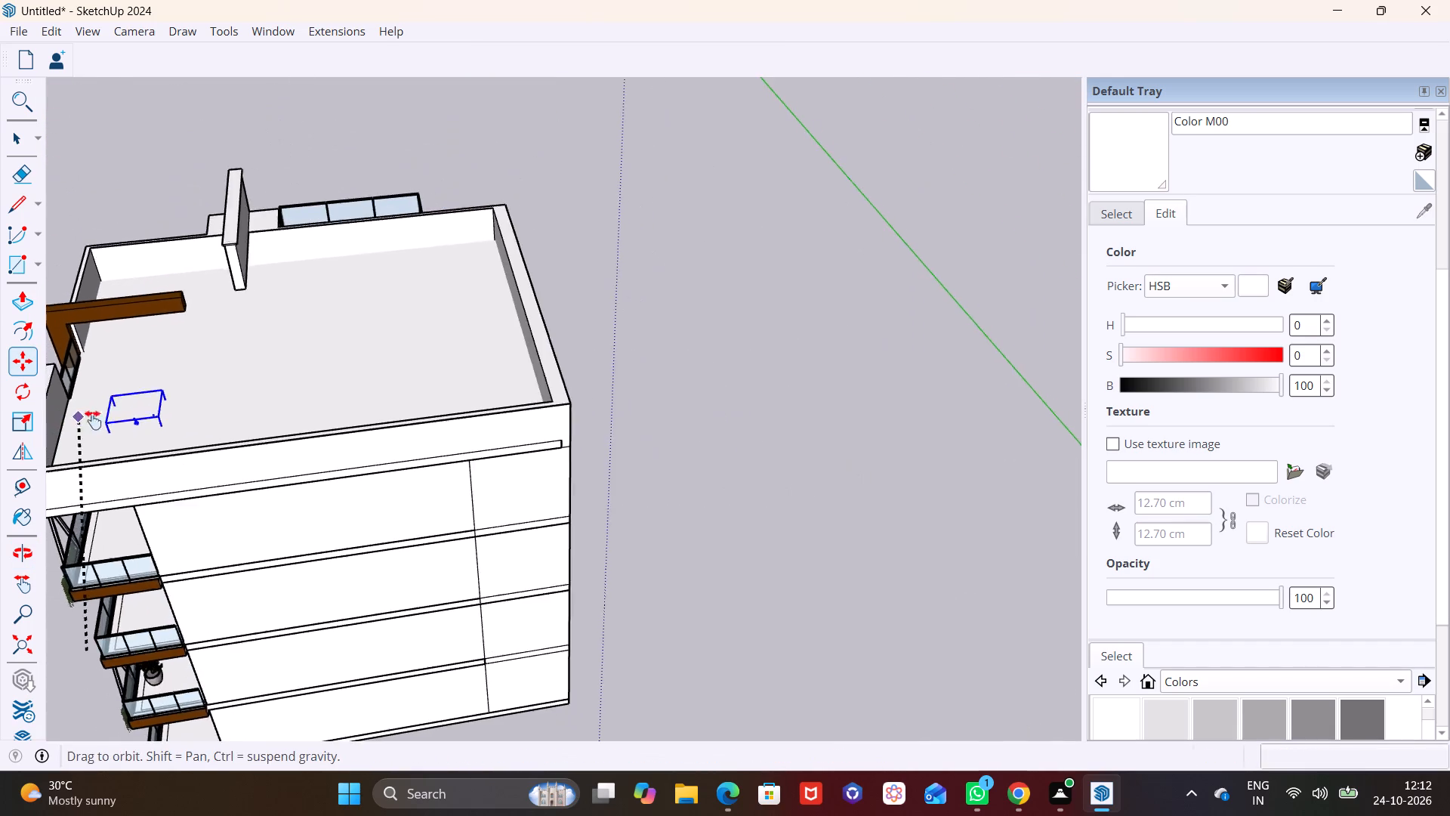
pyautogui.keyDown('shift'); pyautogui.moveTo(93, 420); pyautogui.dragTo(408, 462, button='middle'); pyautogui.keyUp('shift')
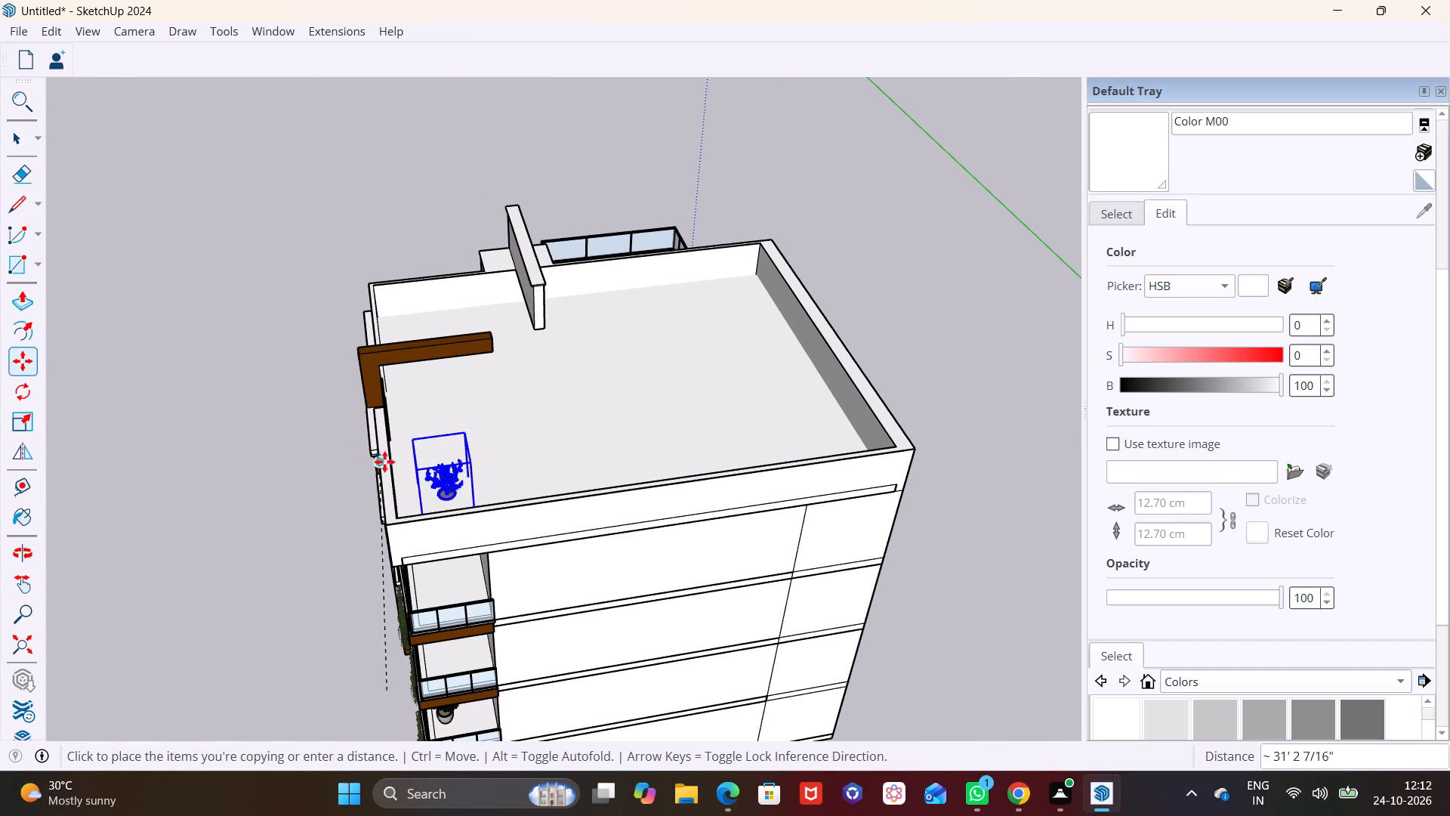
pyautogui.click(375, 462)
# Move the rooftop plant copy about 2' 11" along the red axis toward the front parapet.
pyautogui.moveTo(475, 502); pyautogui.dragTo(264, 482, button='middle')
pyautogui.scroll(5, 285, 434)
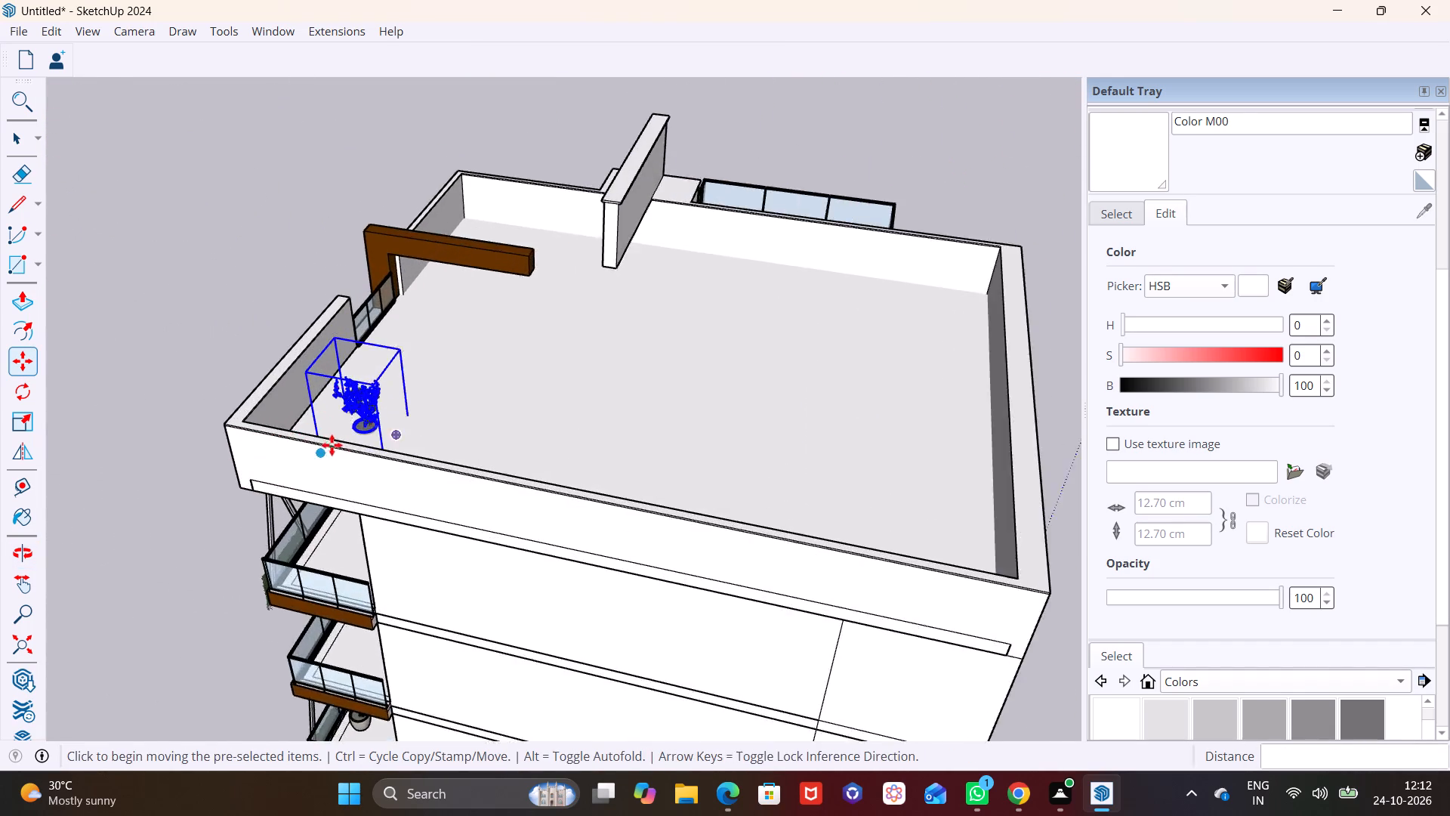
pyautogui.scroll(12, 332, 445)
pyautogui.moveTo(591, 442); pyautogui.dragTo(327, 459, button='middle')
pyautogui.keyDown('shift'); pyautogui.moveTo(298, 375); pyautogui.dragTo(492, 680, button='middle'); pyautogui.keyUp('shift')
pyautogui.moveTo(433, 609); pyautogui.dragTo(425, 567, button='middle')
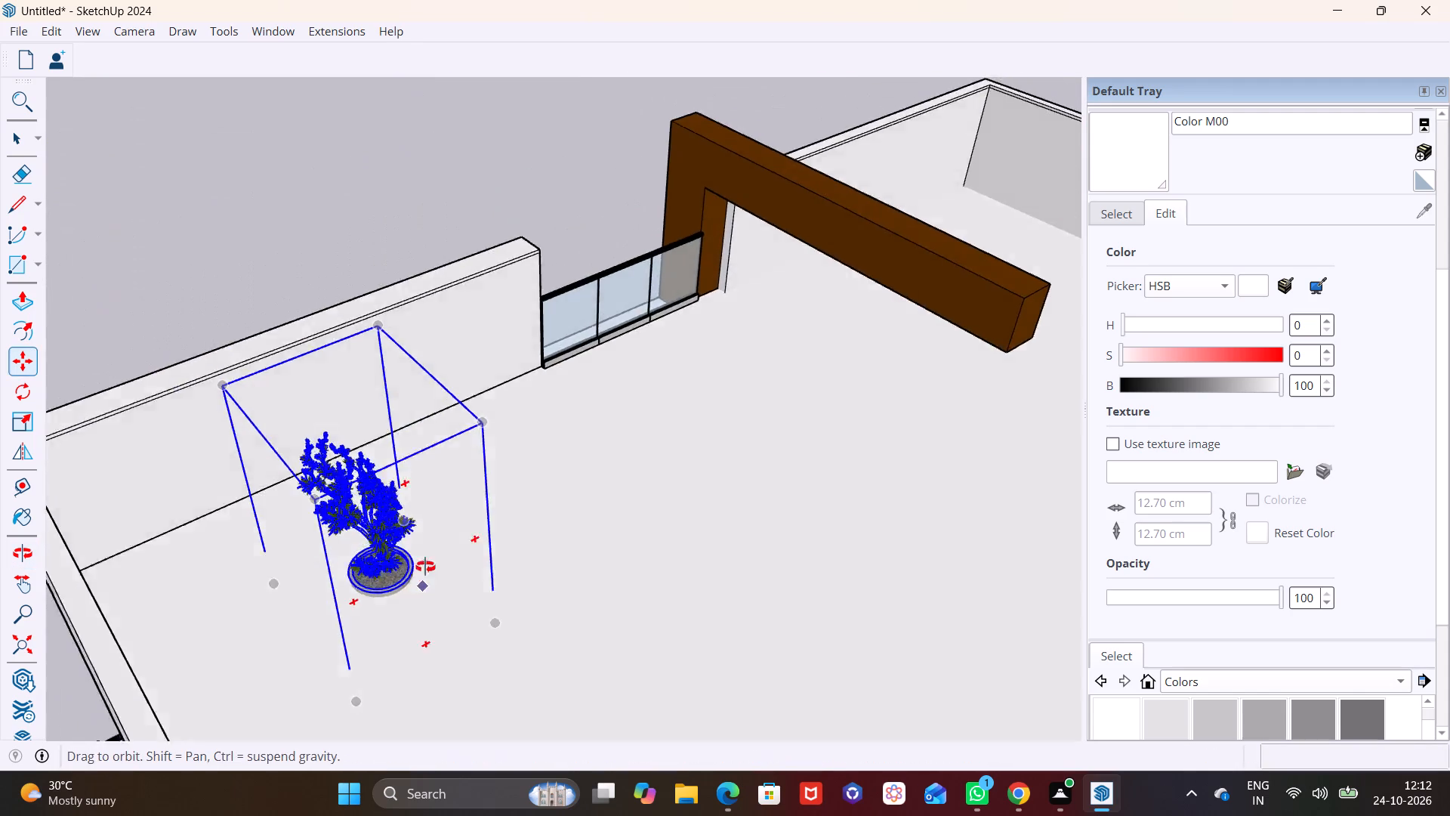
pyautogui.moveTo(425, 567); pyautogui.dragTo(401, 487, button='middle')
pyautogui.keyDown('shift'); pyautogui.moveTo(414, 512); pyautogui.dragTo(435, 574, button='middle'); pyautogui.keyUp('shift')
pyautogui.keyDown('shift'); pyautogui.scroll(-1, 435, 574); pyautogui.keyUp('shift')
pyautogui.moveTo(416, 551); pyautogui.dragTo(408, 492, button='middle')
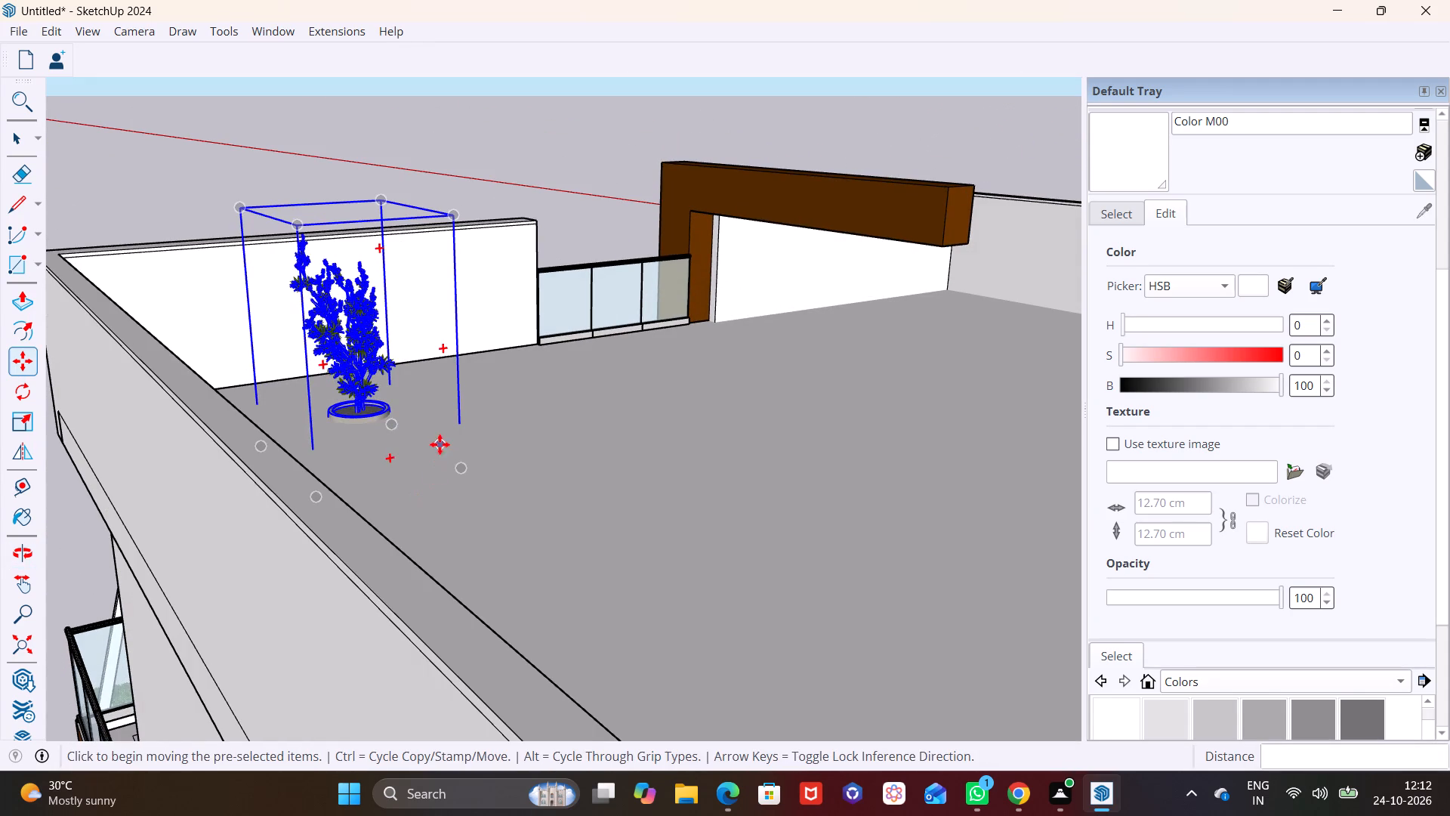
pyautogui.click(459, 468)
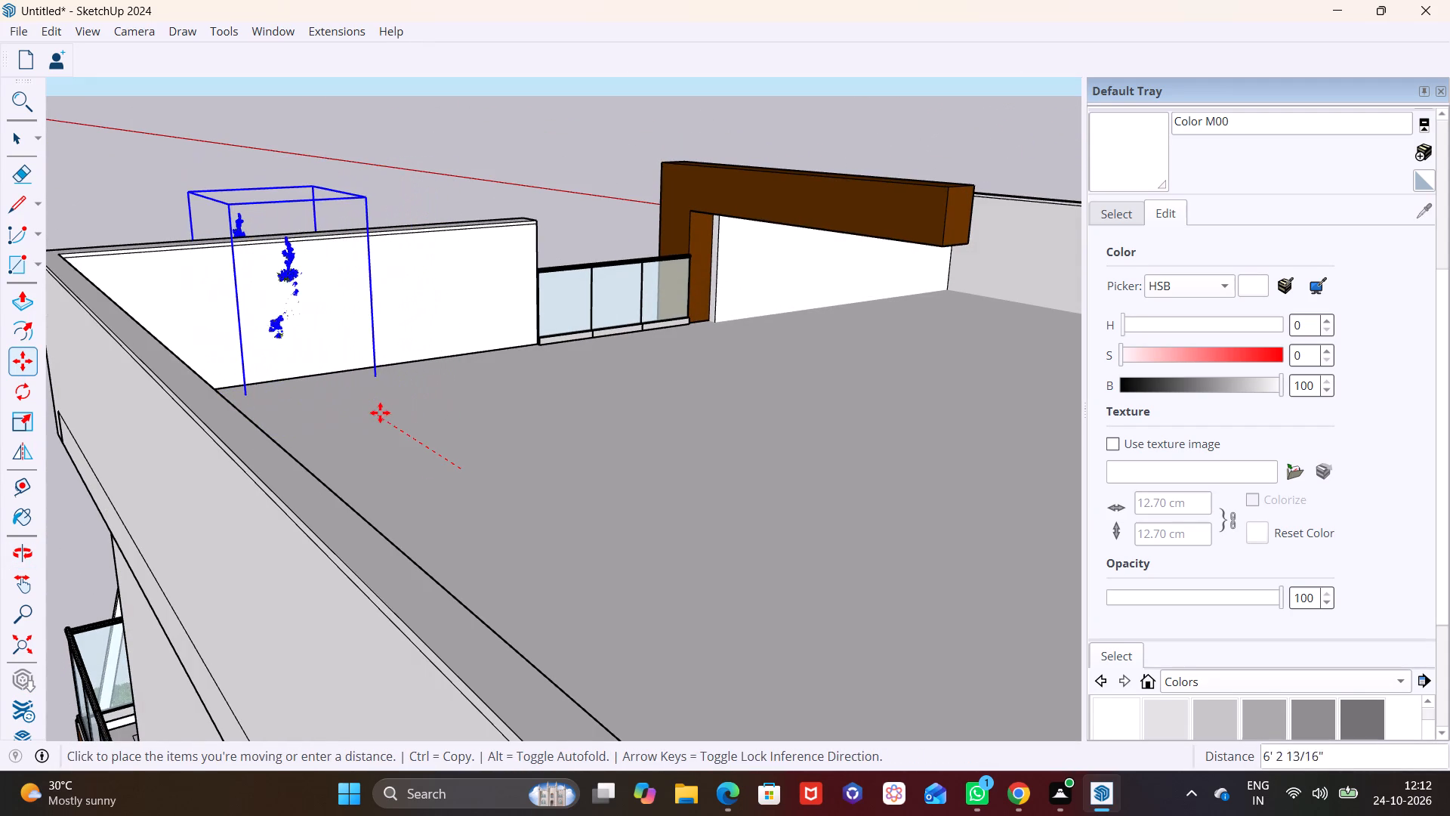
pyautogui.click(415, 450)
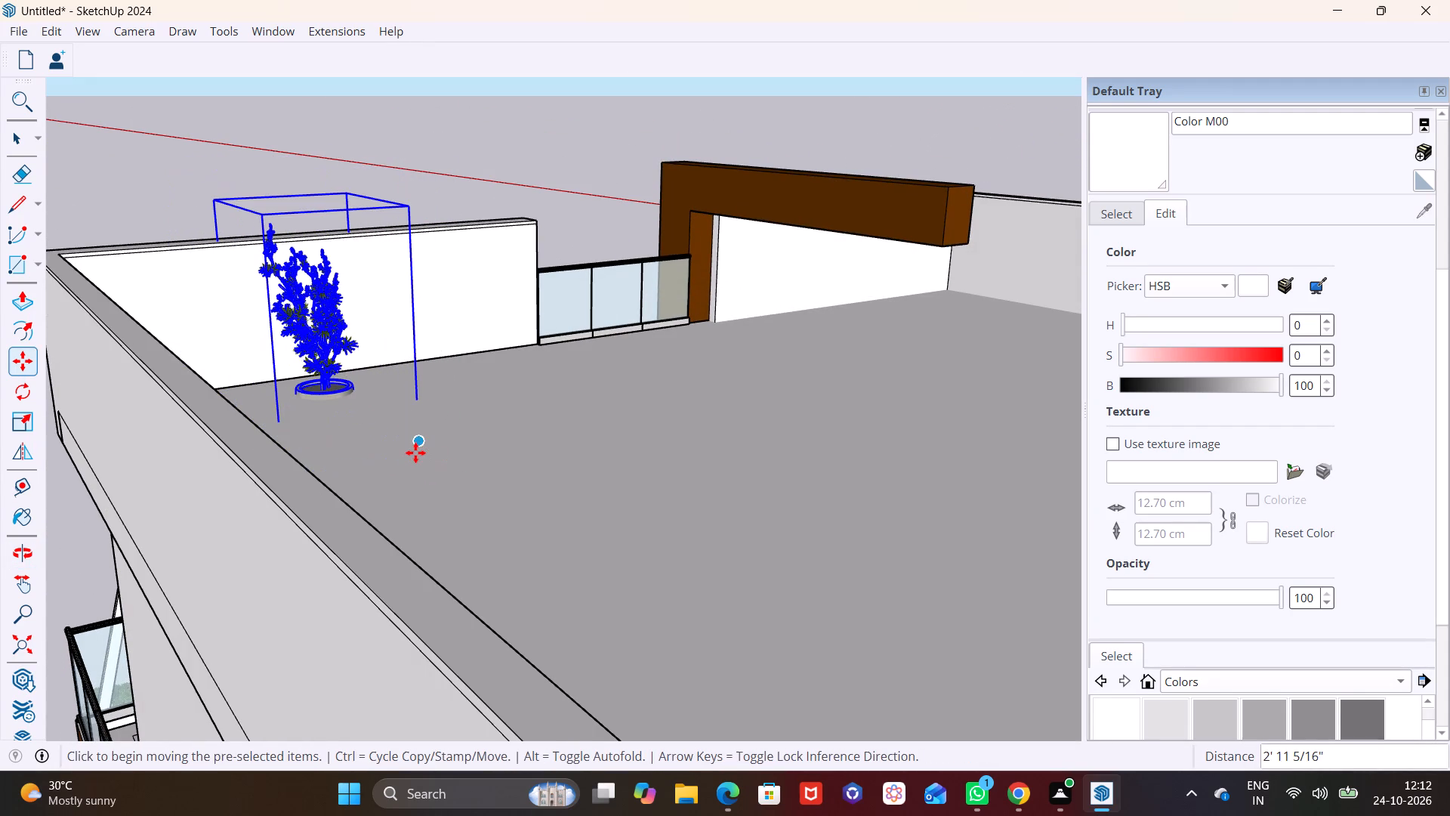
# Raise the rooftop plant about 1' 7" so its pot stands on the roof floor, then deselect it.
pyautogui.click(421, 440)
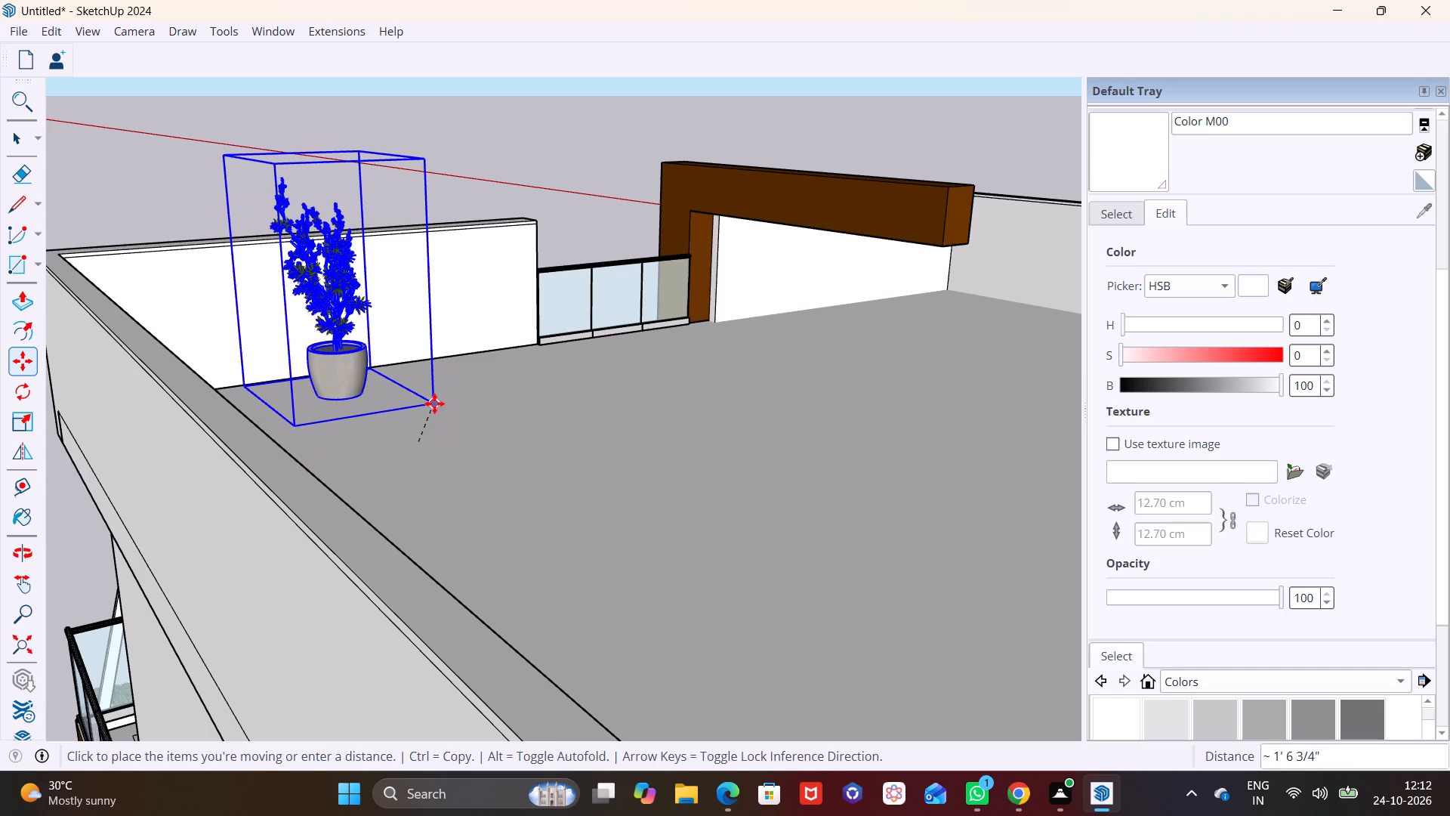
pyautogui.click(434, 403)
pyautogui.press('space')
pyautogui.click(495, 465)
# Move the rooftop potted plant about 4' 4" along the green axis toward the parapet corner.
pyautogui.scroll(-4, 502, 487)
pyautogui.moveTo(499, 537); pyautogui.dragTo(964, 723, button='middle')
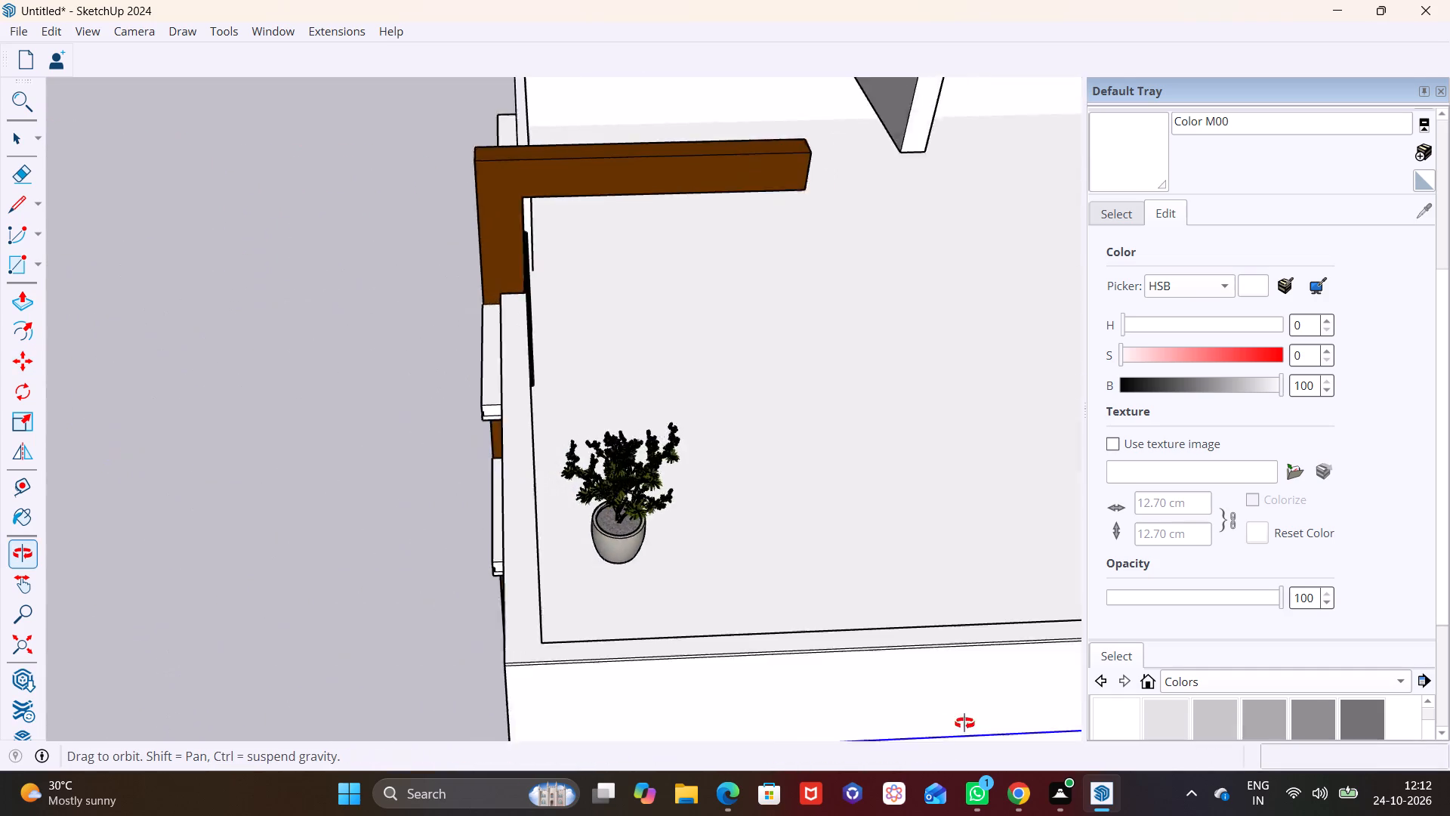
pyautogui.moveTo(964, 723); pyautogui.dragTo(1014, 698, button='middle')
pyautogui.scroll(-5, 826, 593)
pyautogui.moveTo(796, 612); pyautogui.dragTo(1017, 457, button='middle')
pyautogui.scroll(-3, 877, 412)
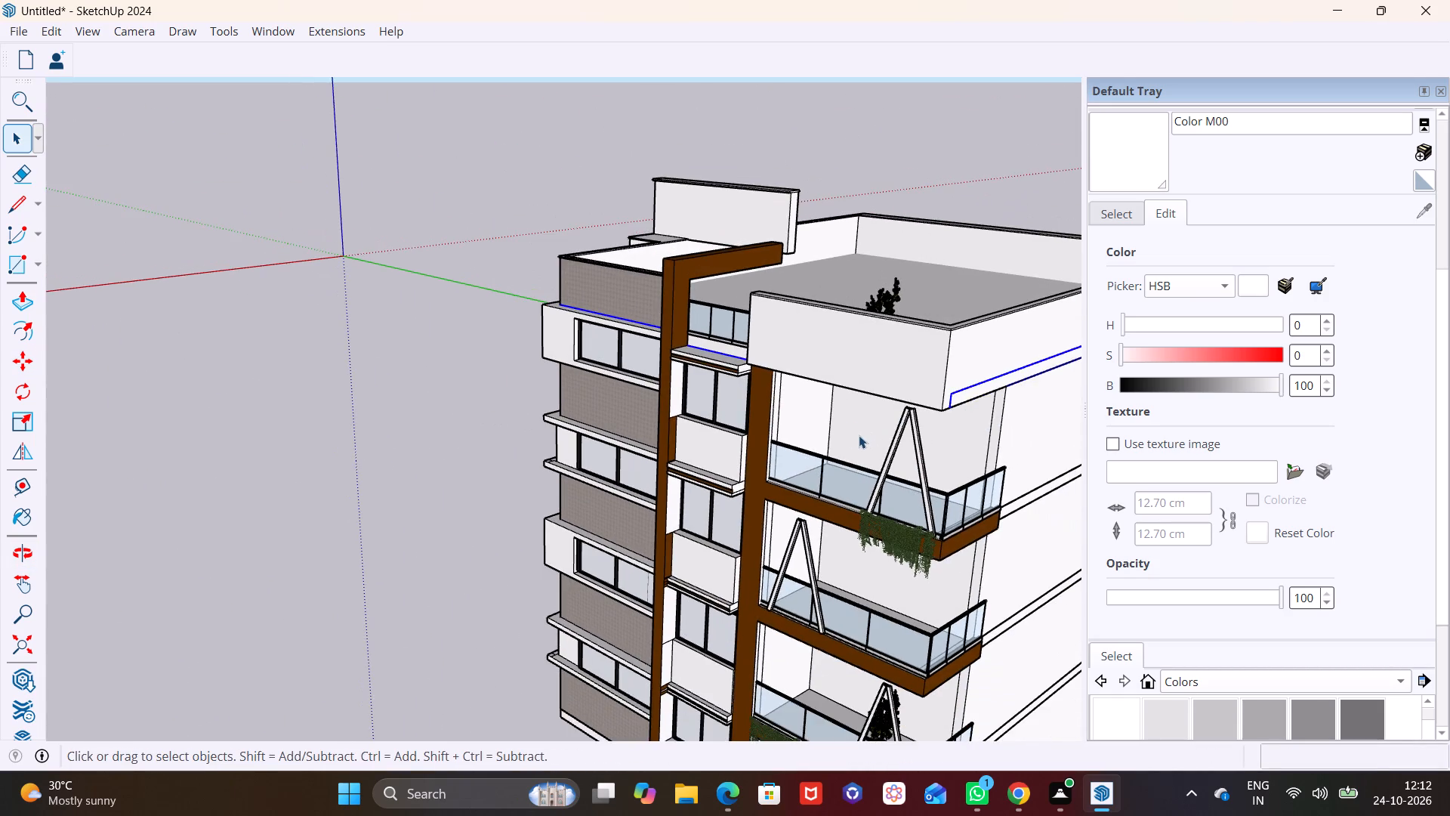
pyautogui.keyDown('shift'); pyautogui.moveTo(857, 435); pyautogui.dragTo(518, 502, button='middle'); pyautogui.keyUp('shift')
pyautogui.moveTo(622, 488); pyautogui.dragTo(335, 508, button='middle')
pyautogui.scroll(8, 356, 410)
pyautogui.moveTo(400, 434); pyautogui.dragTo(276, 529, button='middle')
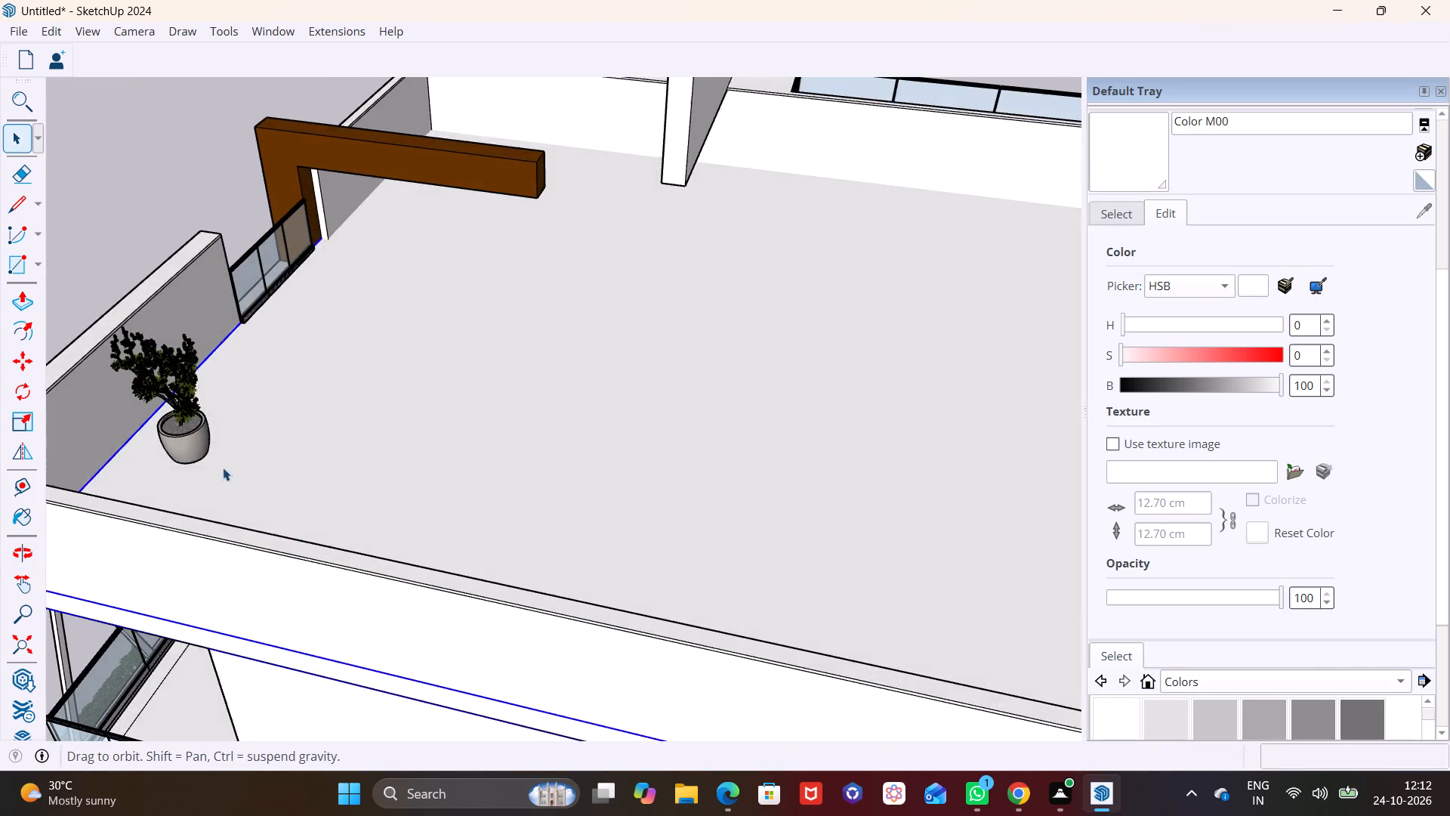
pyautogui.keyDown('shift'); pyautogui.moveTo(218, 429); pyautogui.dragTo(477, 439, button='middle'); pyautogui.keyUp('shift')
pyautogui.scroll(4, 460, 483)
pyautogui.moveTo(483, 475); pyautogui.dragTo(393, 583, button='middle')
pyautogui.click(372, 520)
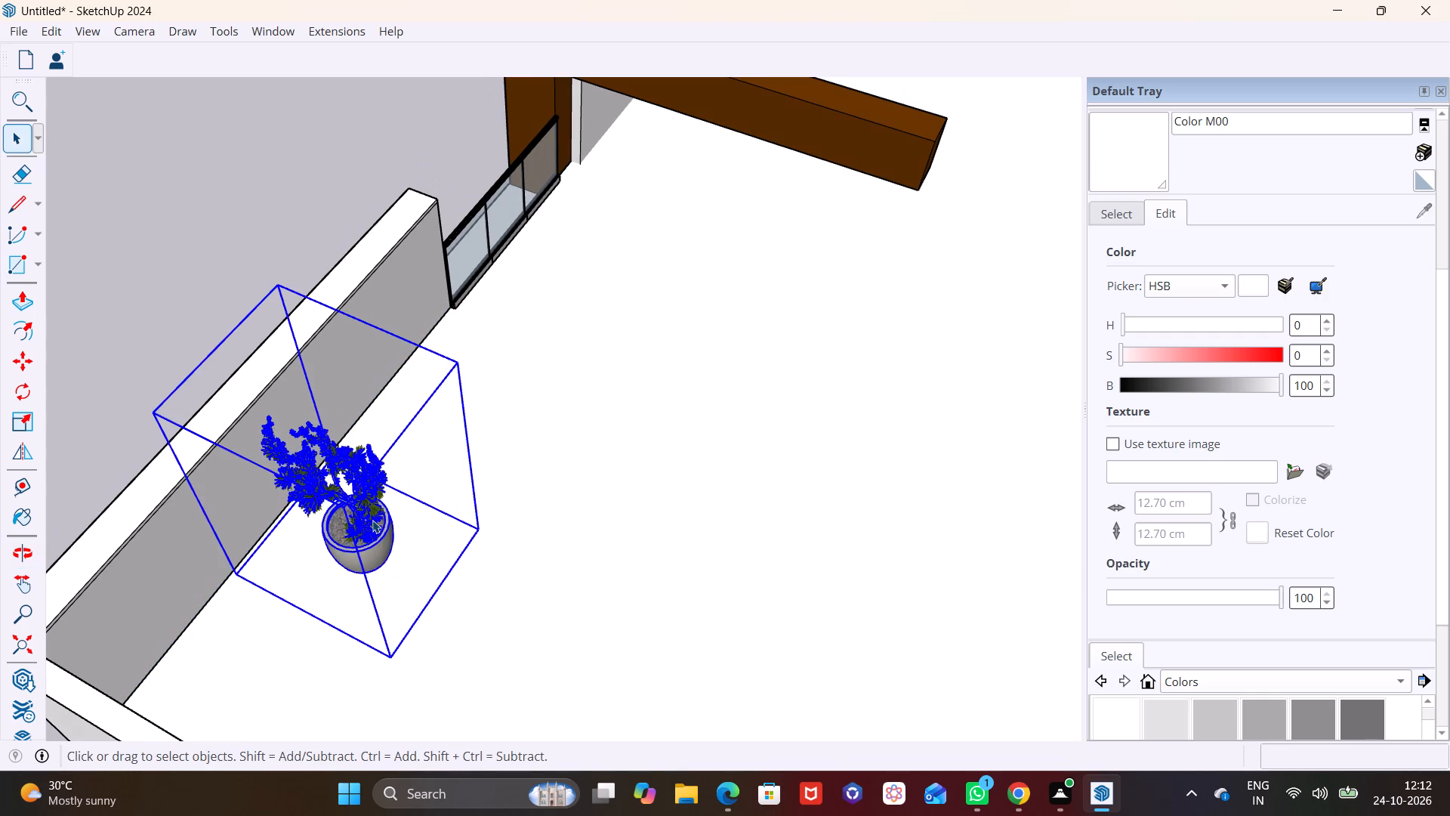
pyautogui.press('m')
pyautogui.click(372, 507)
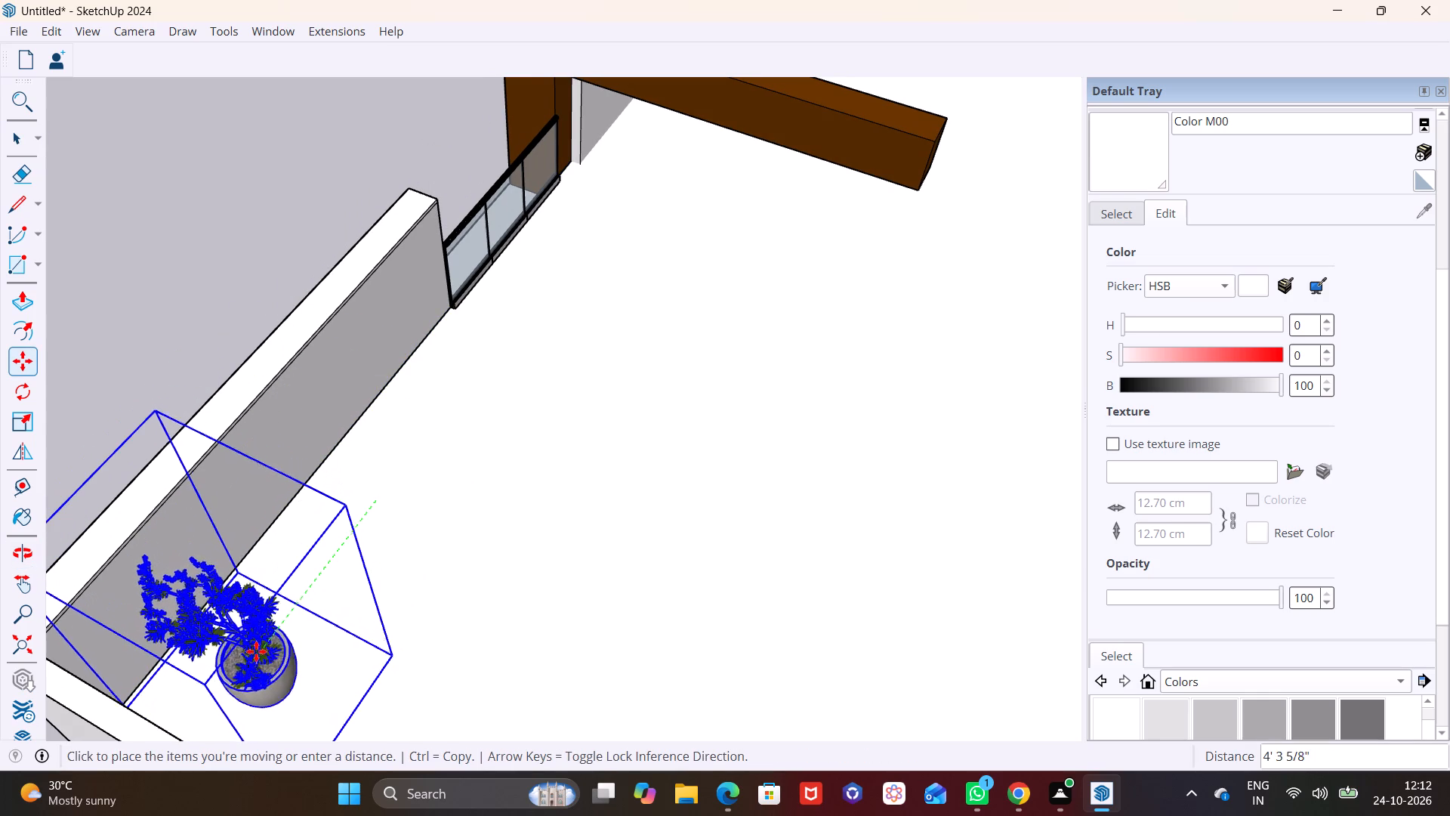
pyautogui.click(255, 651)
# Stretch the rooftop potted plant along the green axis, away from the parapet corner.
pyautogui.moveTo(378, 638); pyautogui.dragTo(581, 462, button='middle')
pyautogui.scroll(-7, 574, 467)
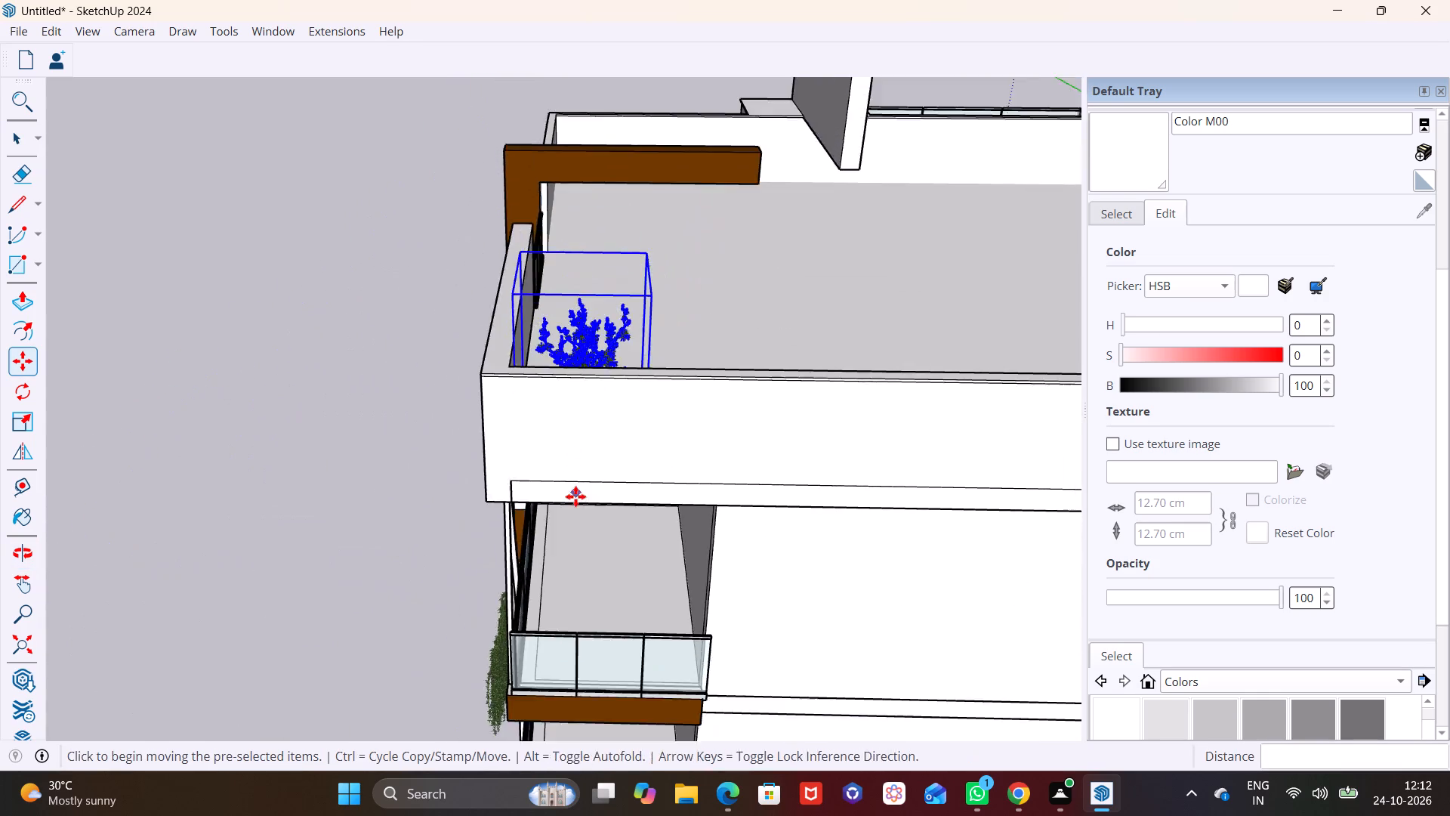
pyautogui.moveTo(580, 496); pyautogui.dragTo(1081, 476, button='middle')
pyautogui.keyDown('shift'); pyautogui.moveTo(980, 391); pyautogui.dragTo(643, 615, button='middle'); pyautogui.keyUp('shift')
pyautogui.moveTo(600, 571); pyautogui.dragTo(762, 439, button='middle')
pyautogui.scroll(1, 604, 567)
pyautogui.scroll(5, 763, 280)
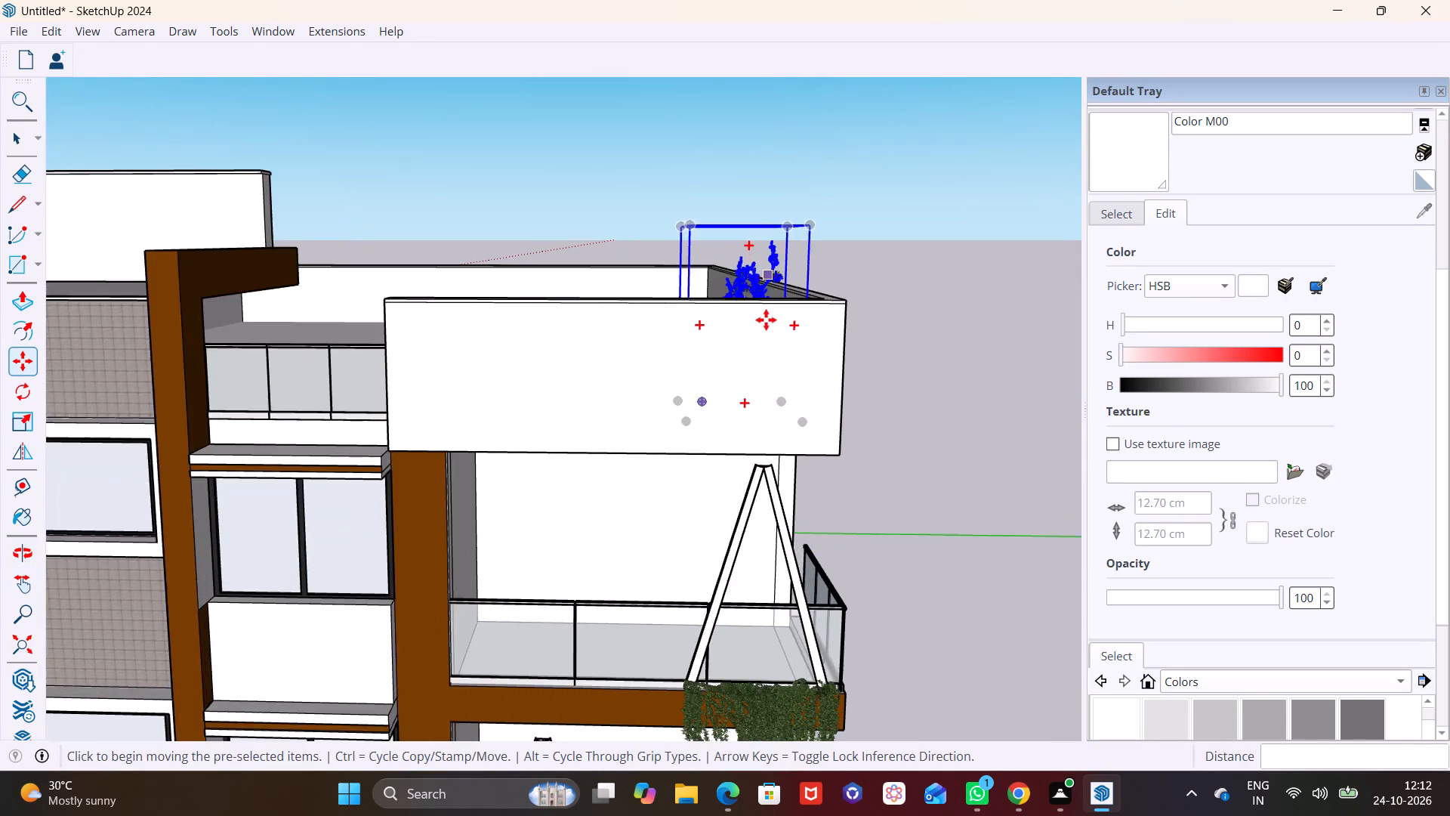
pyautogui.scroll(4, 766, 320)
pyautogui.keyDown('shift'); pyautogui.moveTo(764, 331); pyautogui.dragTo(599, 478, button='middle'); pyautogui.keyUp('shift')
pyautogui.scroll(3, 532, 434)
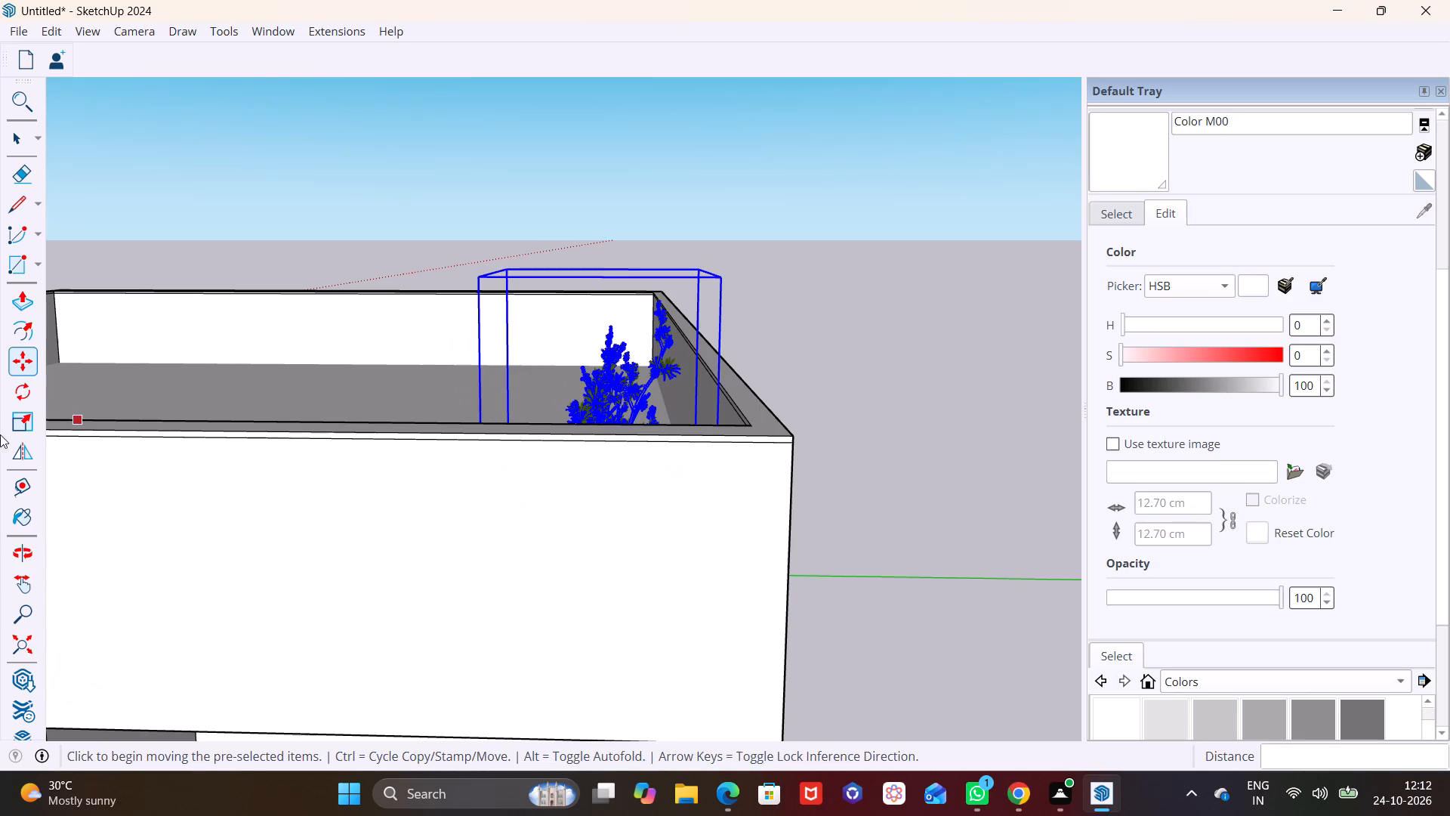
pyautogui.click(26, 421)
pyautogui.moveTo(613, 520); pyautogui.dragTo(998, 604, button='middle')
pyautogui.scroll(2, 542, 515)
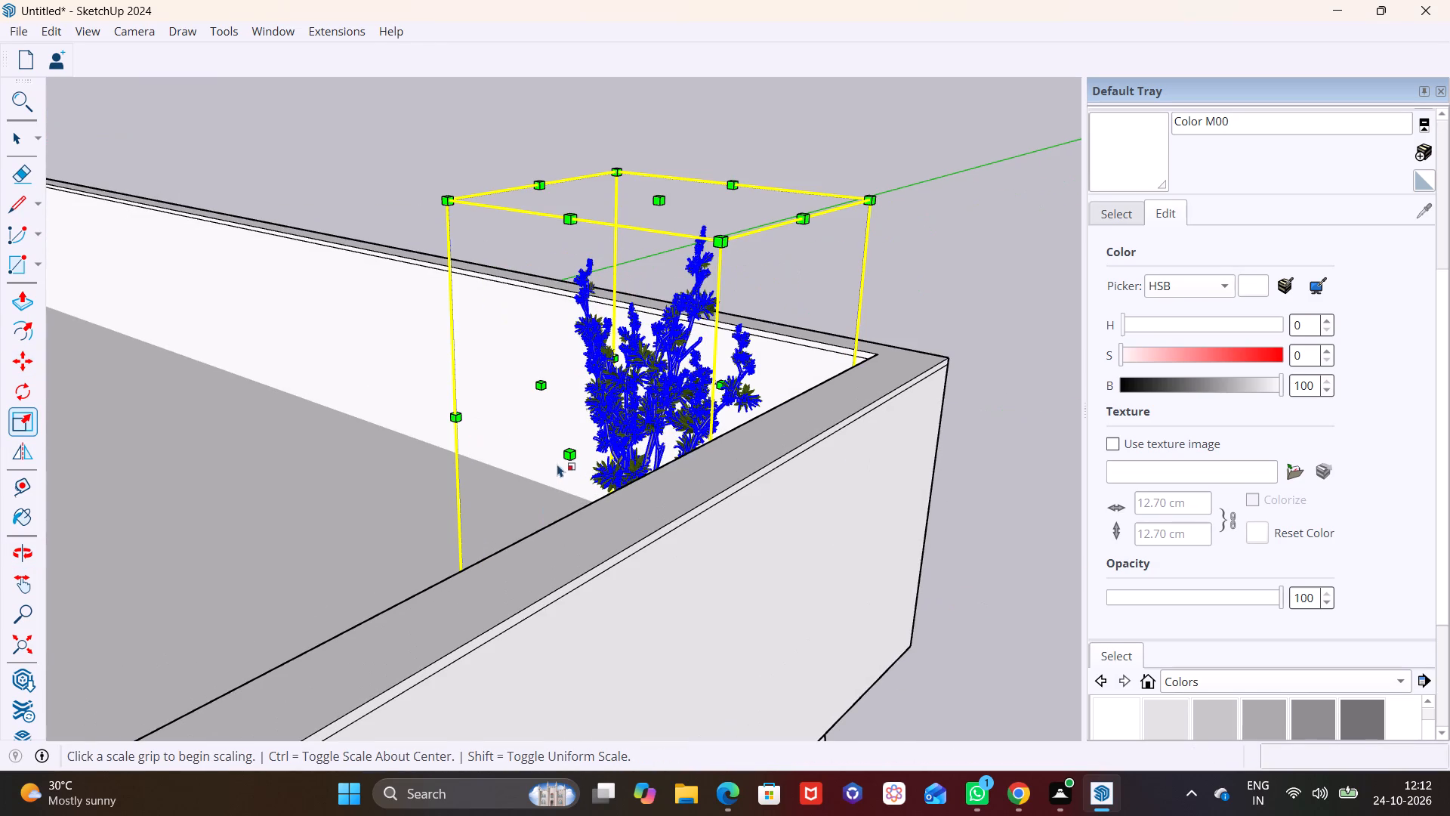
pyautogui.click(562, 455)
pyautogui.click(574, 455)
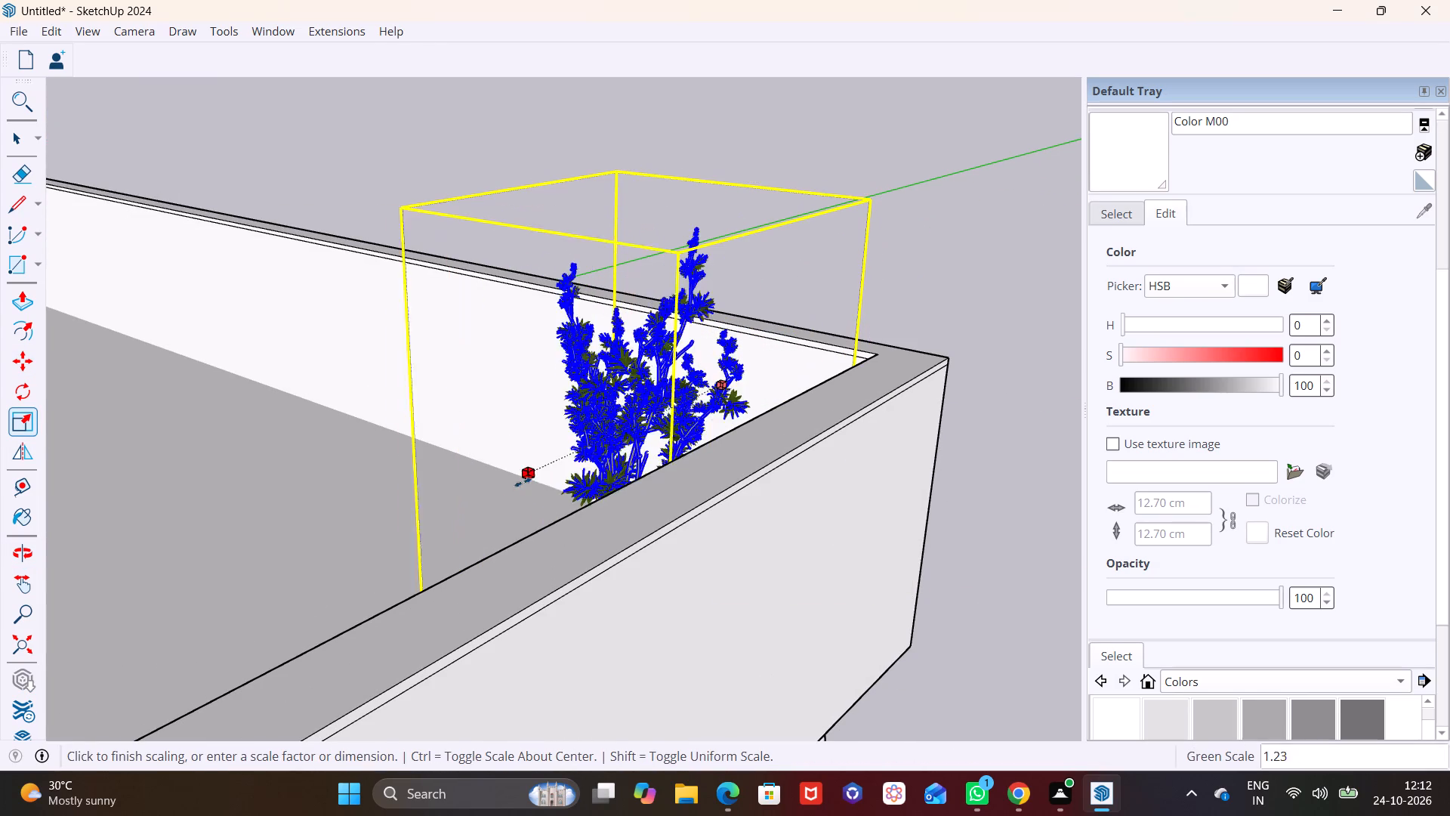
pyautogui.click(456, 506)
pyautogui.click(455, 506)
pyautogui.press('space')
# Scale the rooftop potted plant's height by 1.20 along the blue axis and deselect it.
pyautogui.moveTo(602, 505); pyautogui.dragTo(295, 357, button='middle')
pyautogui.scroll(-7, 516, 422)
pyautogui.moveTo(554, 379); pyautogui.dragTo(433, 524, button='middle')
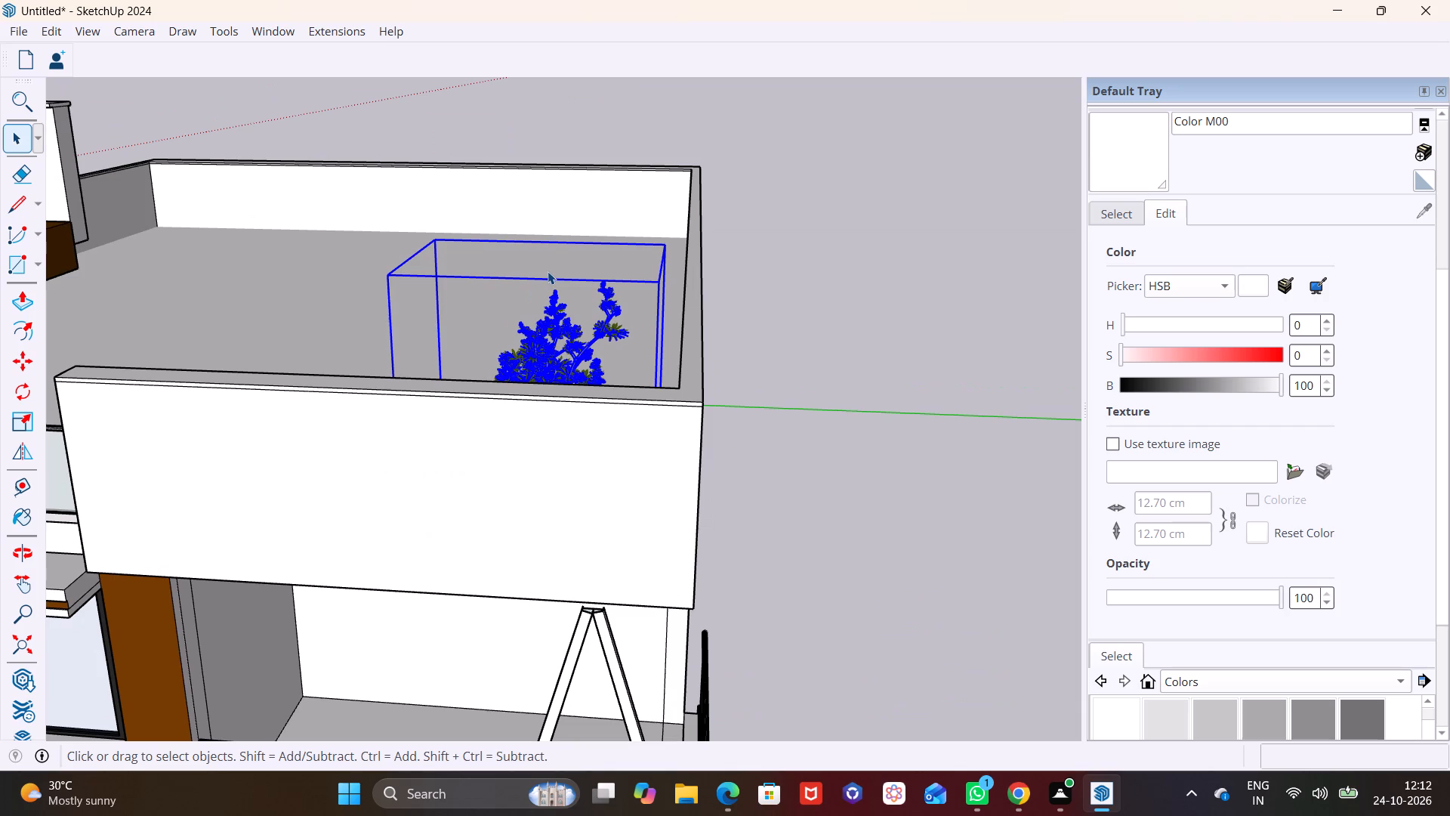
pyautogui.click(34, 422)
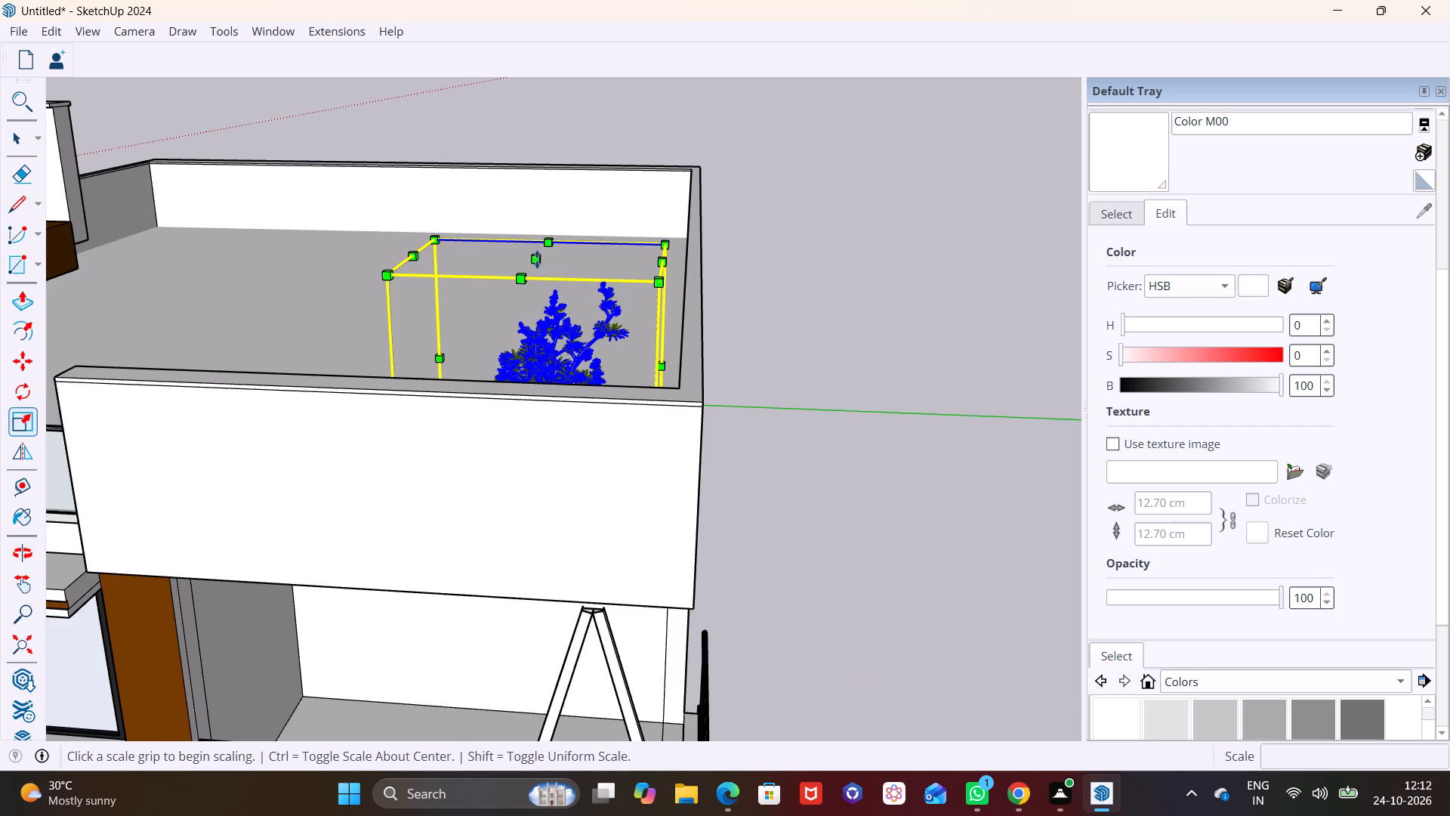
pyautogui.click(537, 259)
pyautogui.click(538, 205)
pyautogui.press('space')
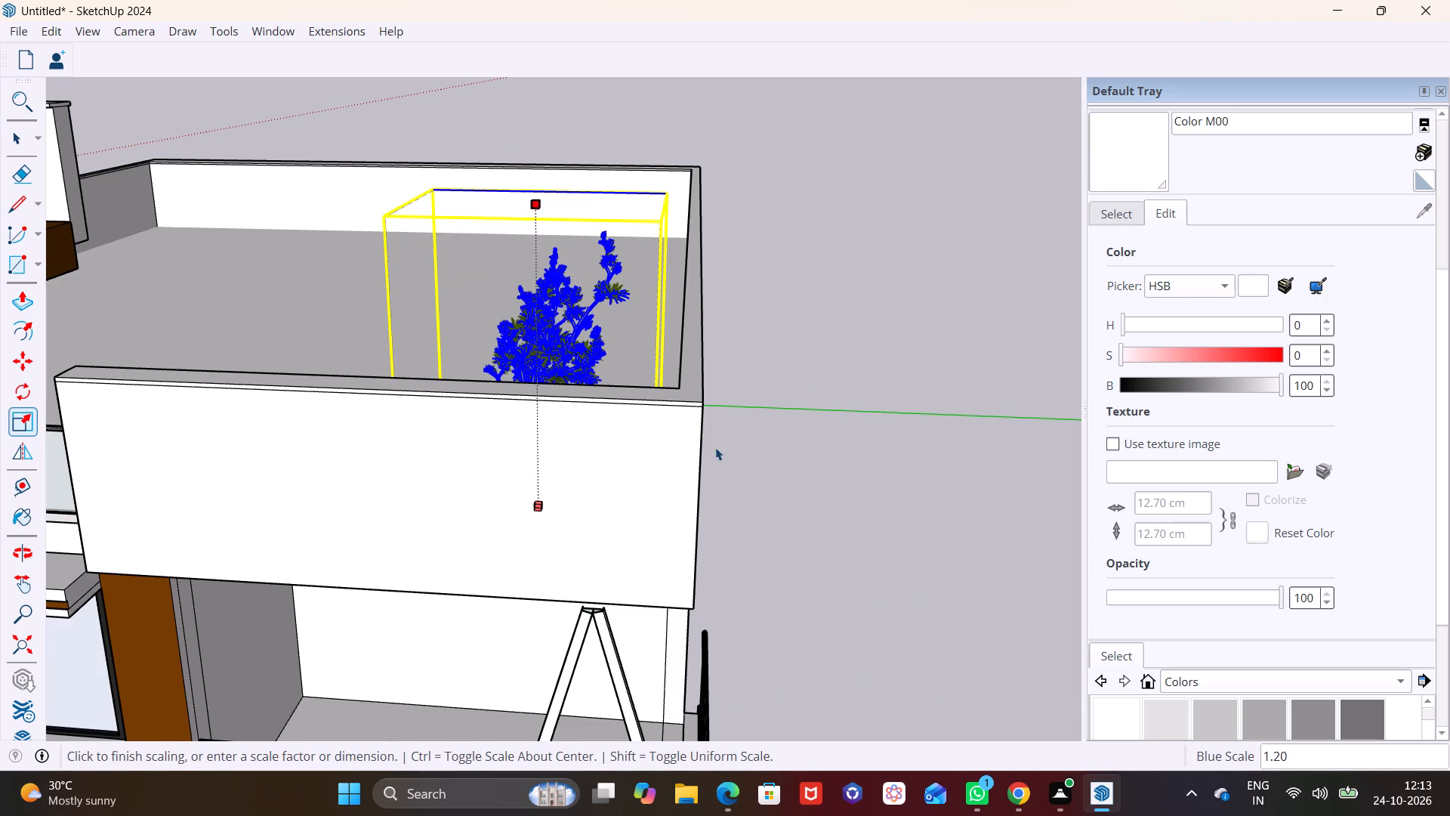
pyautogui.click(751, 504)
pyautogui.scroll(-14, 681, 570)
pyautogui.moveTo(652, 617); pyautogui.dragTo(802, 483, button='middle')
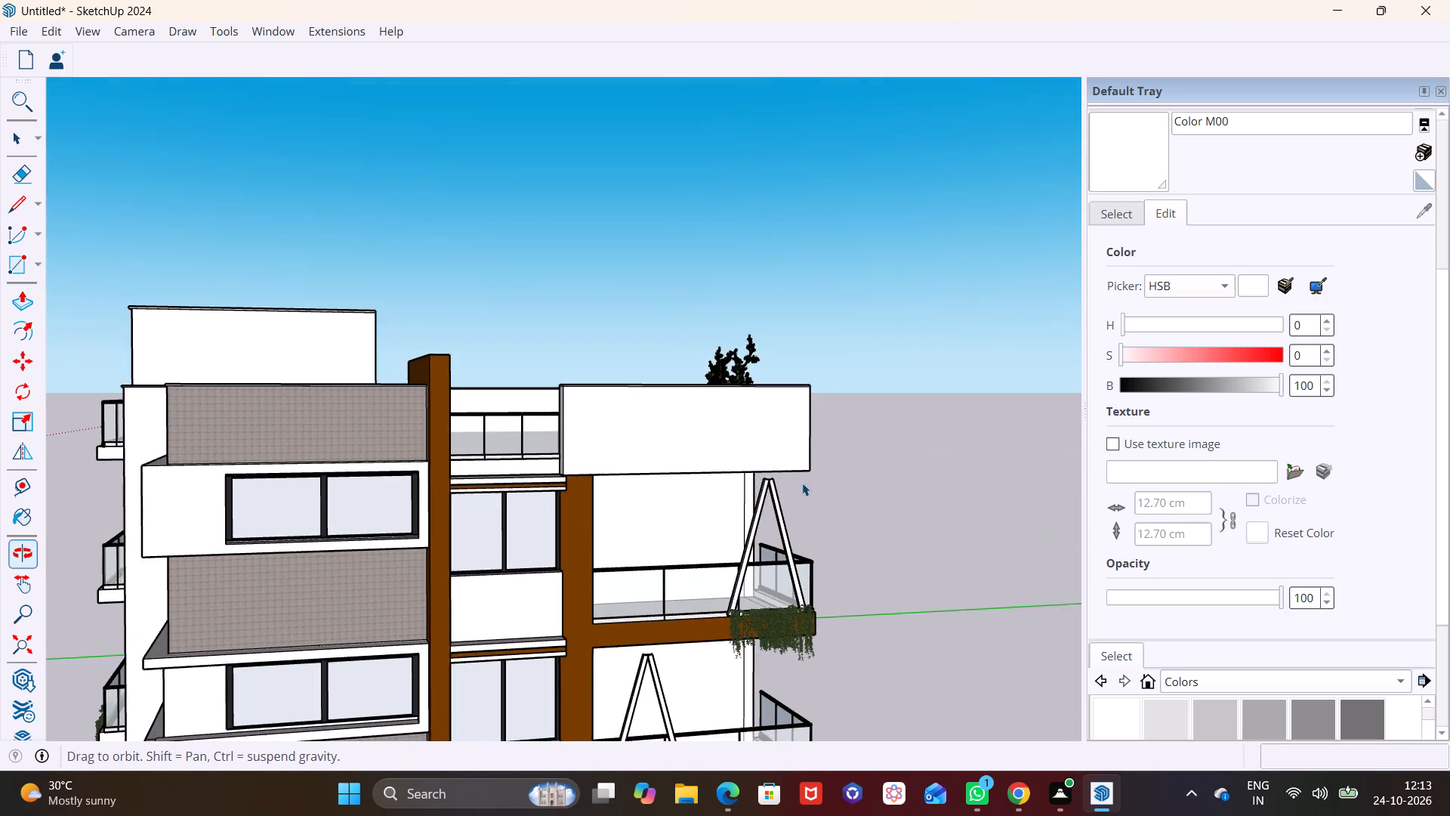
# Examine the building's front facade around the roof parapet, rooftop plant and upper balconies.
pyautogui.scroll(-3, 802, 484)
pyautogui.moveTo(794, 532); pyautogui.dragTo(835, 502, button='middle')
pyautogui.scroll(-3, 673, 606)
pyautogui.keyDown('shift'); pyautogui.moveTo(674, 606); pyautogui.dragTo(656, 542, button='middle'); pyautogui.keyUp('shift')
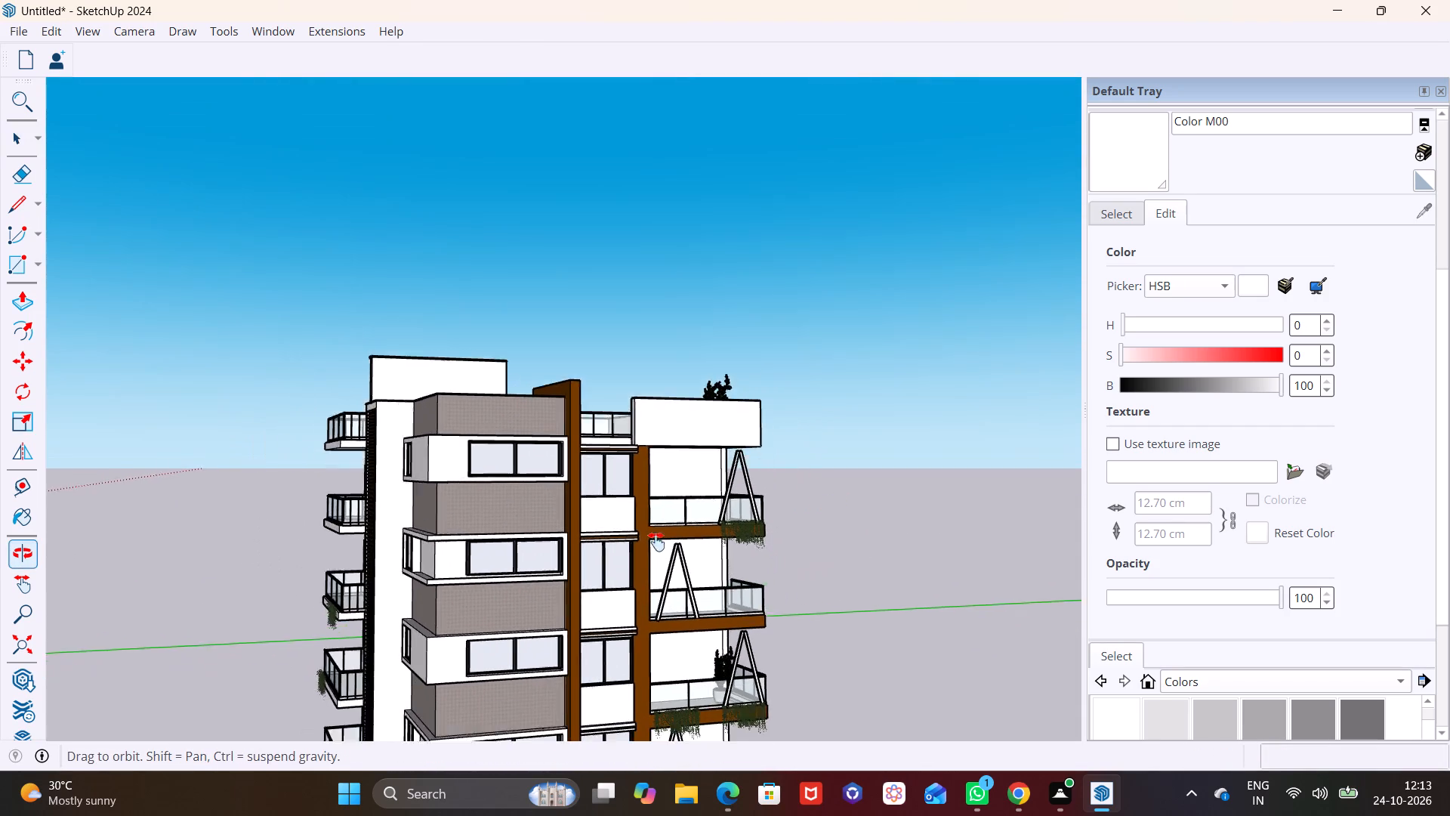
pyautogui.keyDown('shift'); pyautogui.moveTo(656, 542); pyautogui.dragTo(563, 526, button='middle'); pyautogui.keyUp('shift')
pyautogui.scroll(6, 578, 494)
pyautogui.moveTo(580, 467); pyautogui.dragTo(561, 475, button='middle')
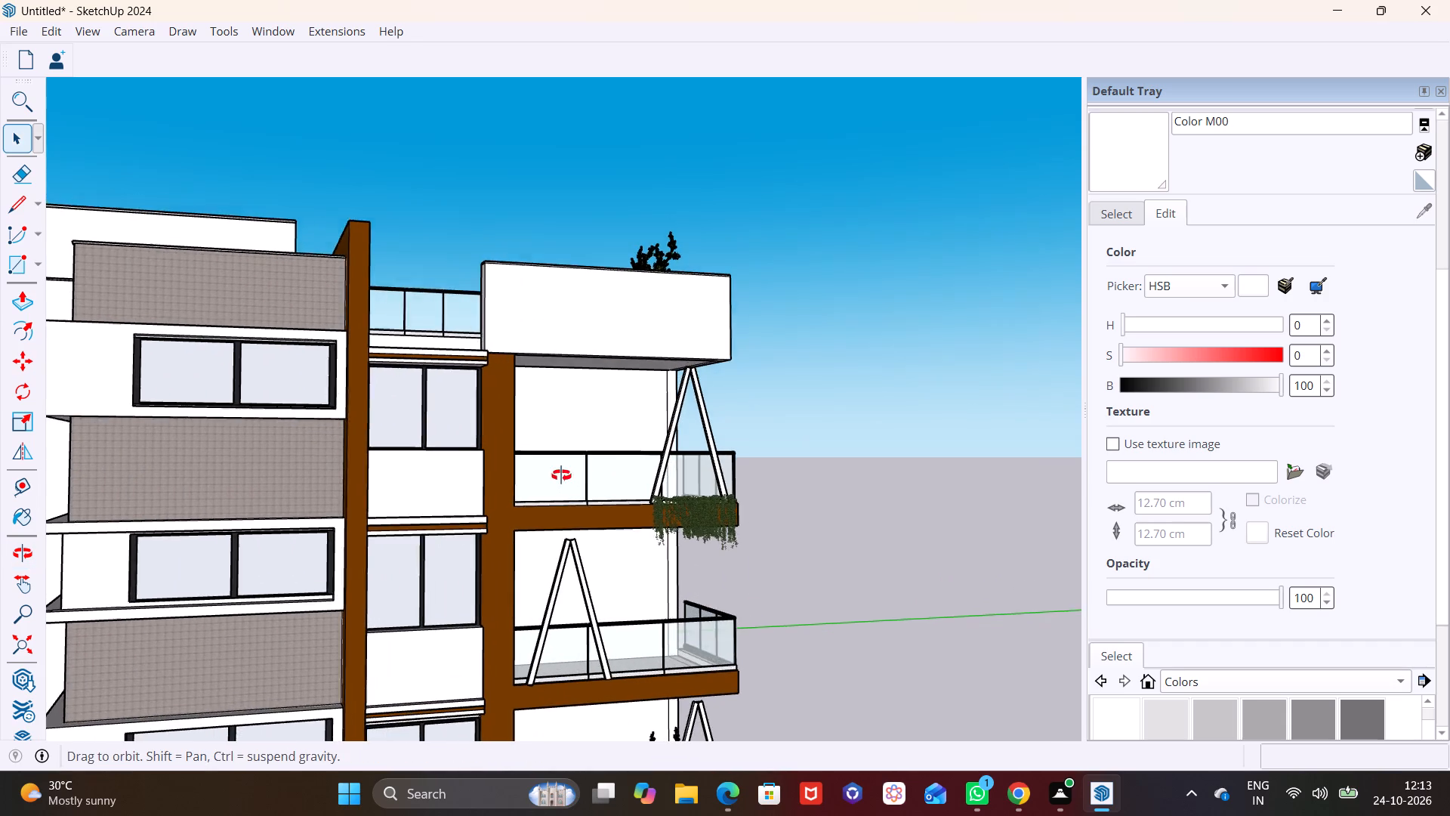
pyautogui.moveTo(561, 475); pyautogui.dragTo(530, 487, button='middle')
pyautogui.scroll(-1, 523, 484)
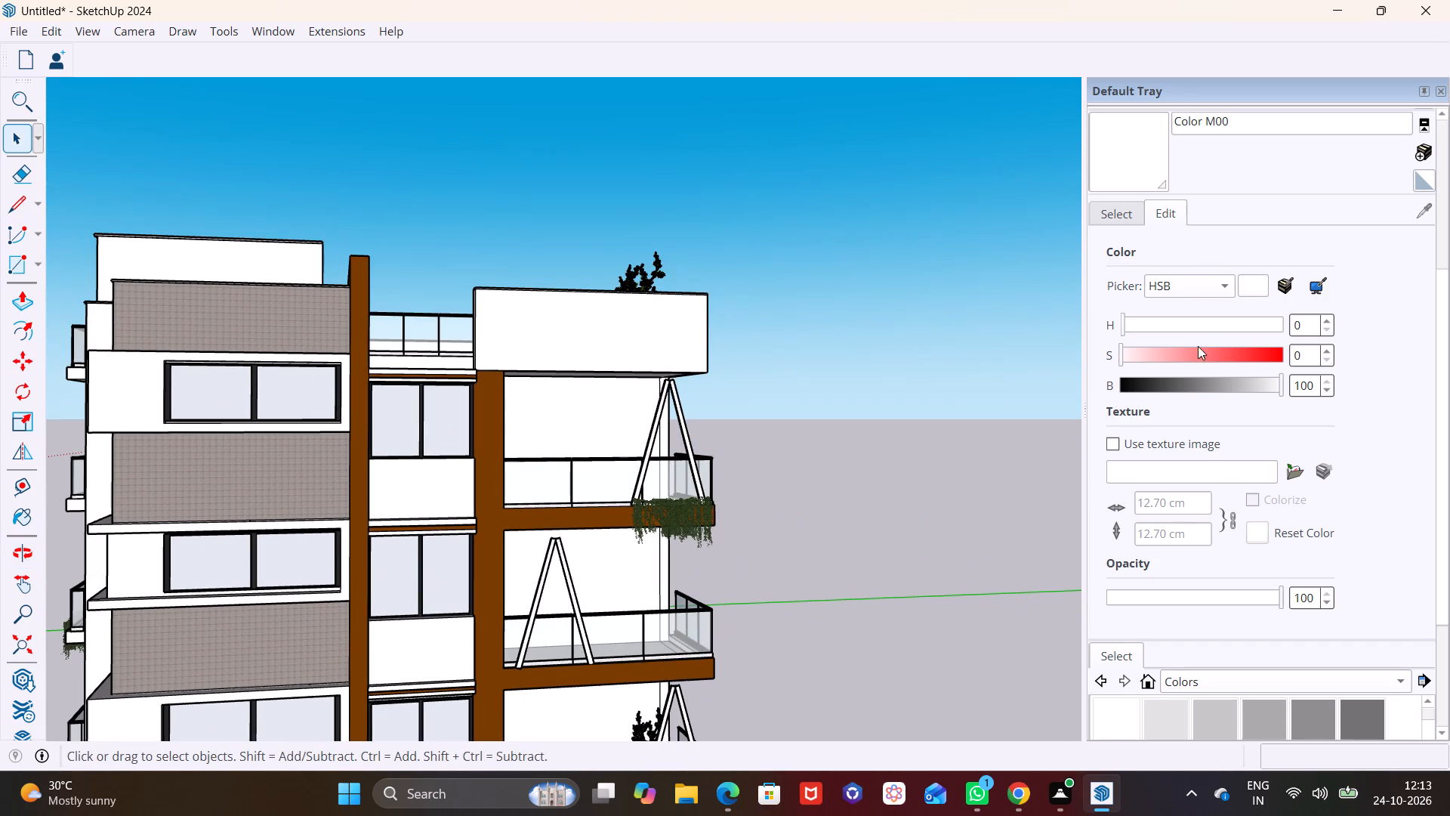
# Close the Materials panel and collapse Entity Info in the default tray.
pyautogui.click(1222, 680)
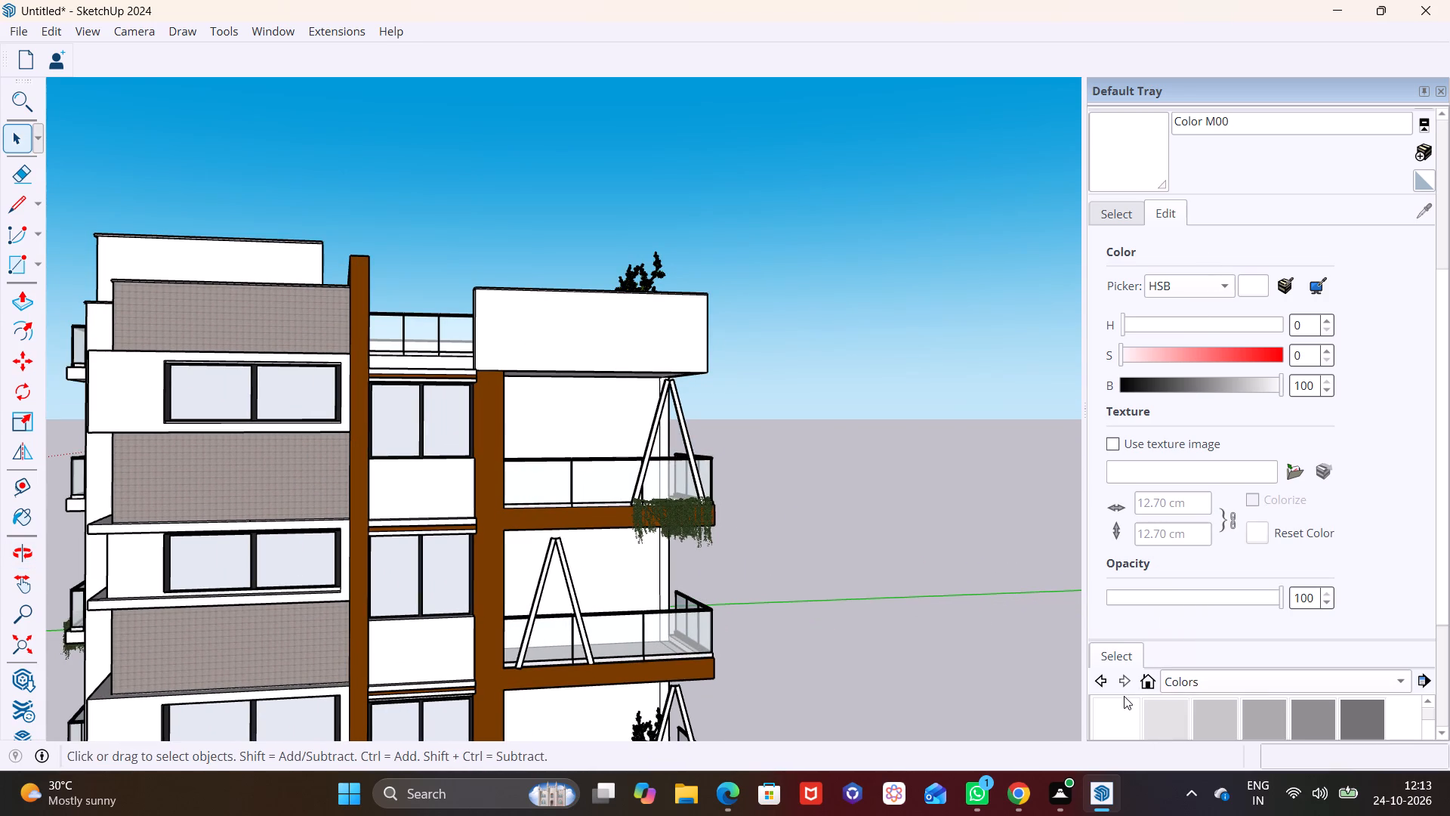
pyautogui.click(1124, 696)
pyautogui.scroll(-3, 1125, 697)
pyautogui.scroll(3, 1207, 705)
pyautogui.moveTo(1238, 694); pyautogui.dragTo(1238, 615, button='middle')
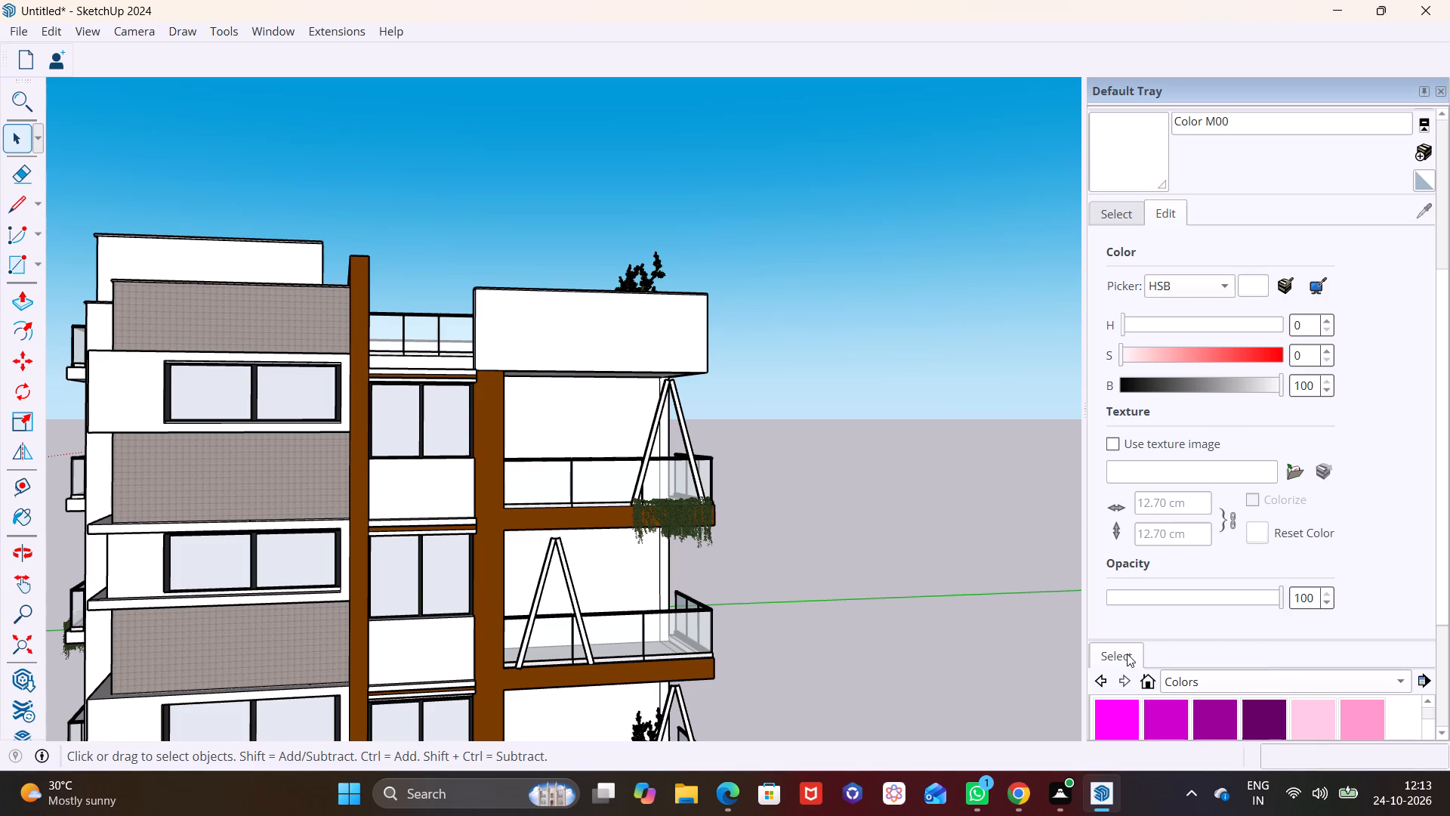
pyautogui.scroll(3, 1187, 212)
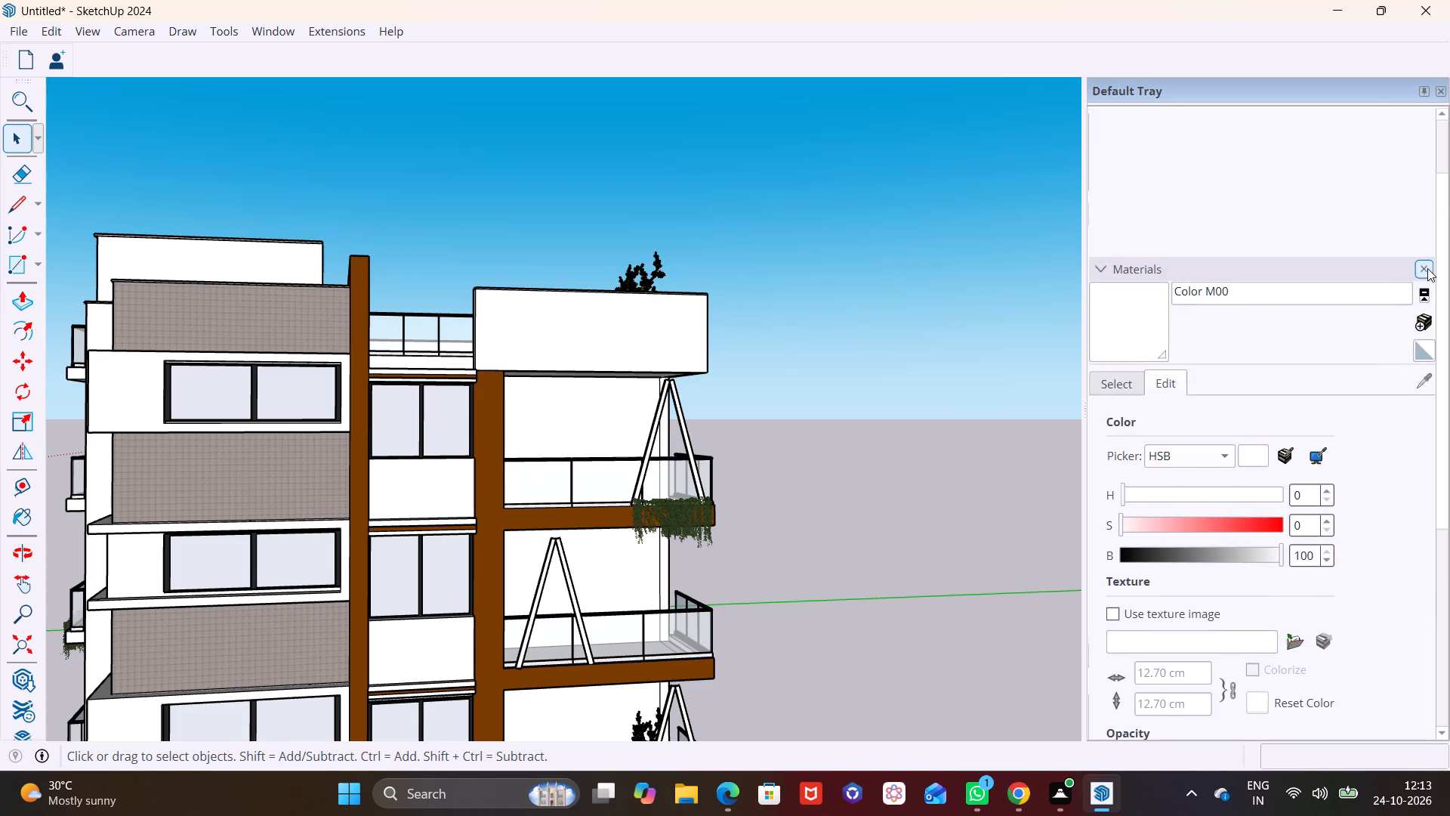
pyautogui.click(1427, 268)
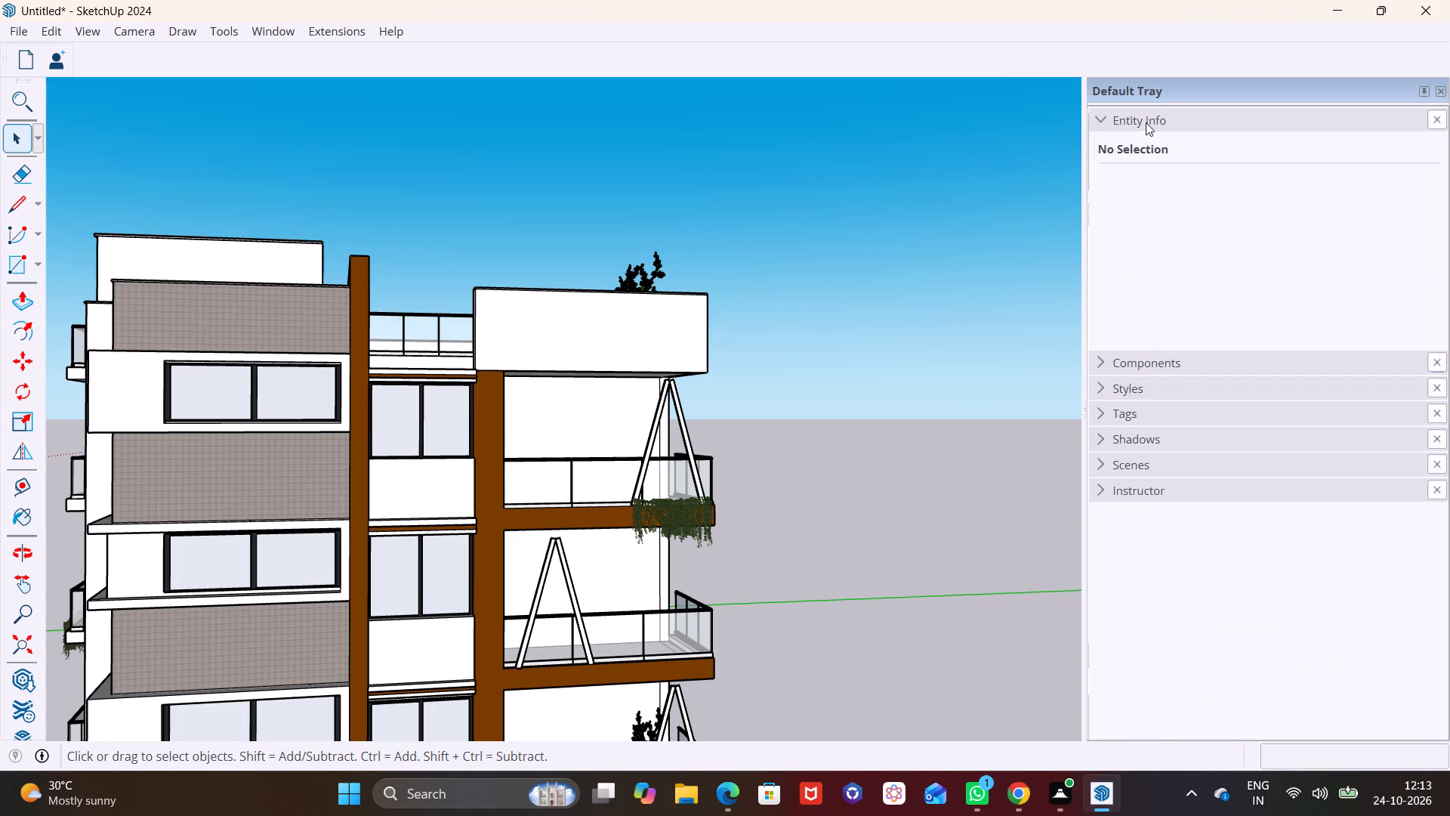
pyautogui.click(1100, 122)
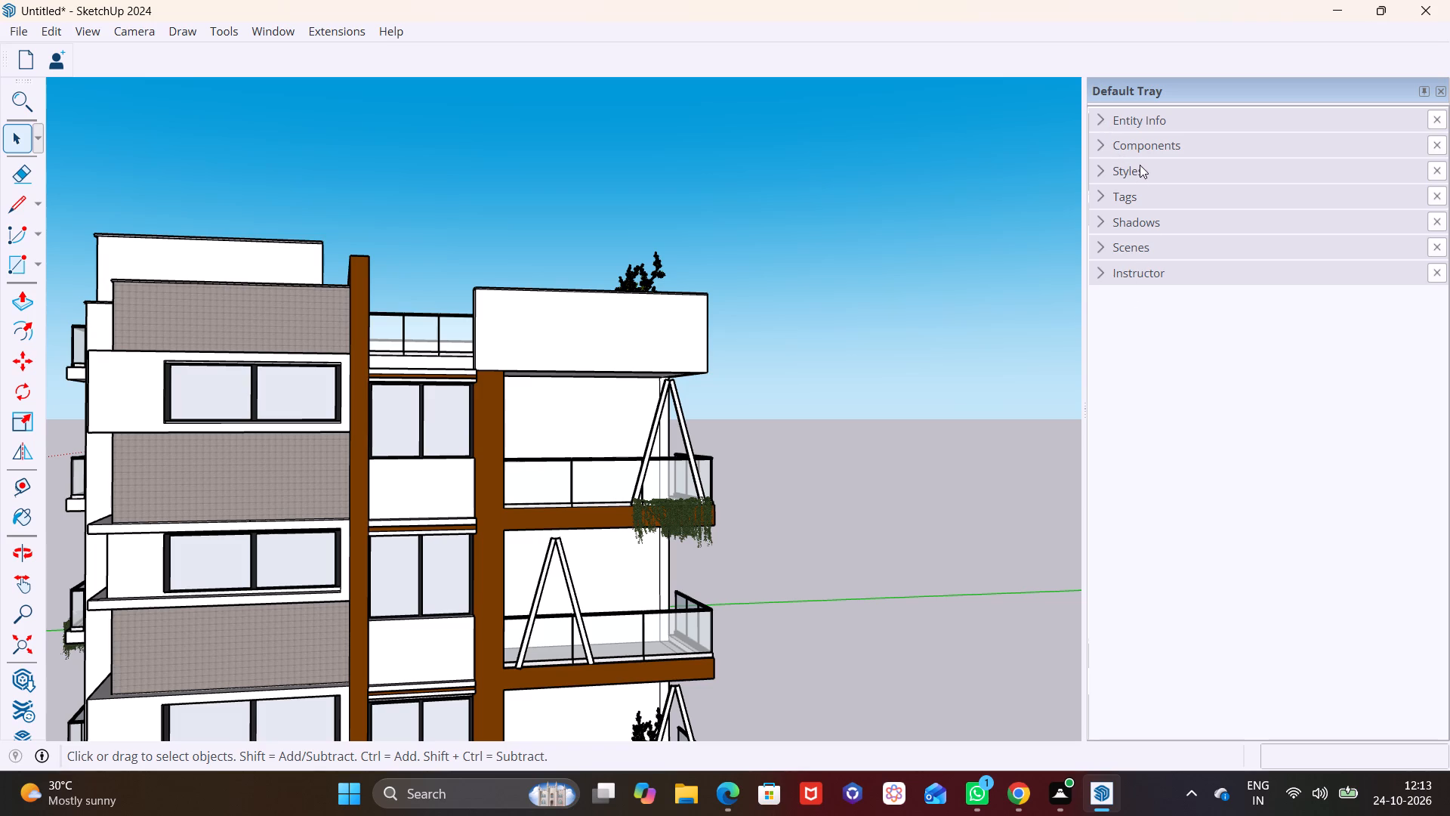
# Show the Materials panel in the default tray again.
pyautogui.click(206, 31)
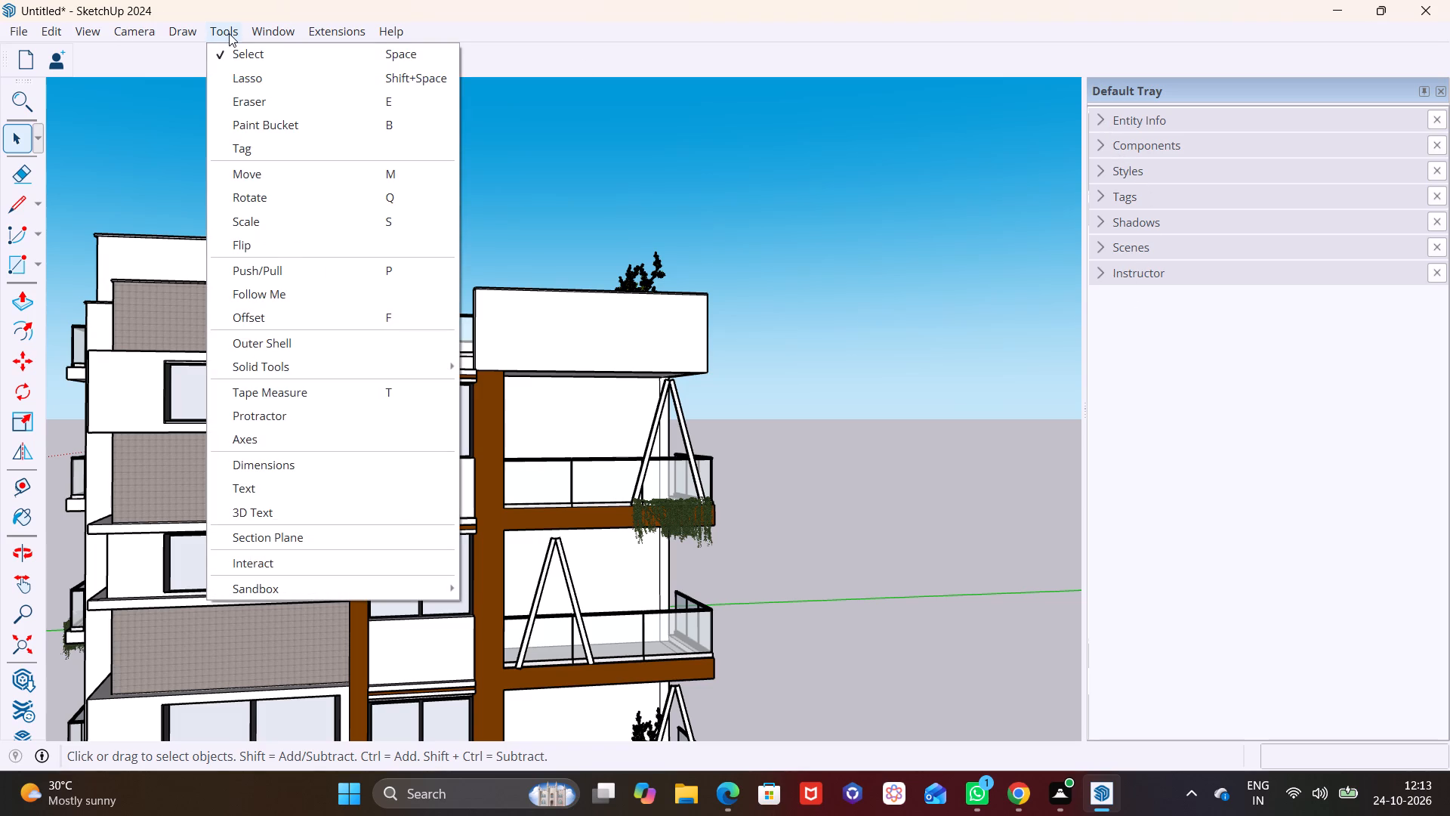
pyautogui.click(273, 35)
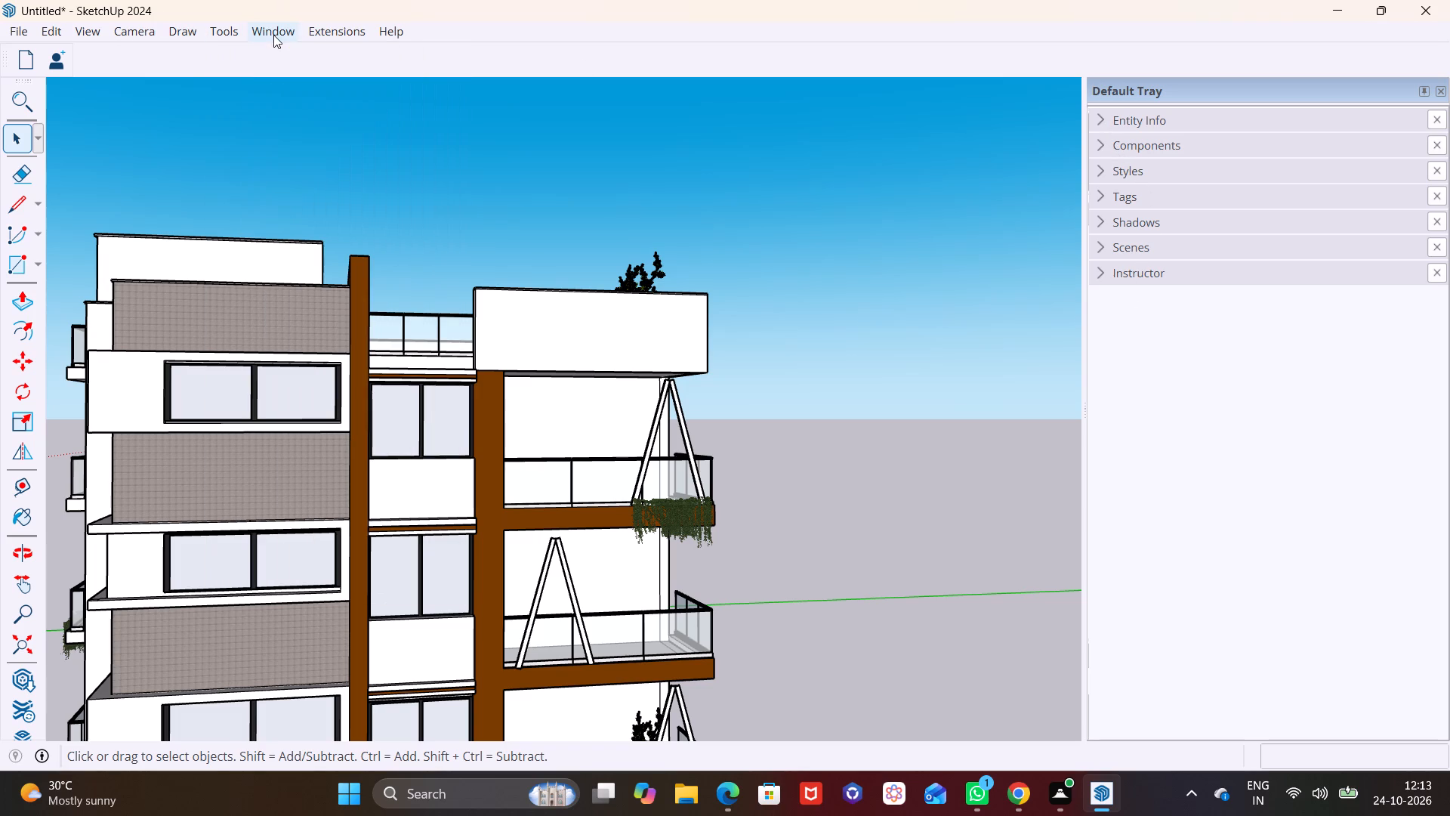
pyautogui.click(272, 35)
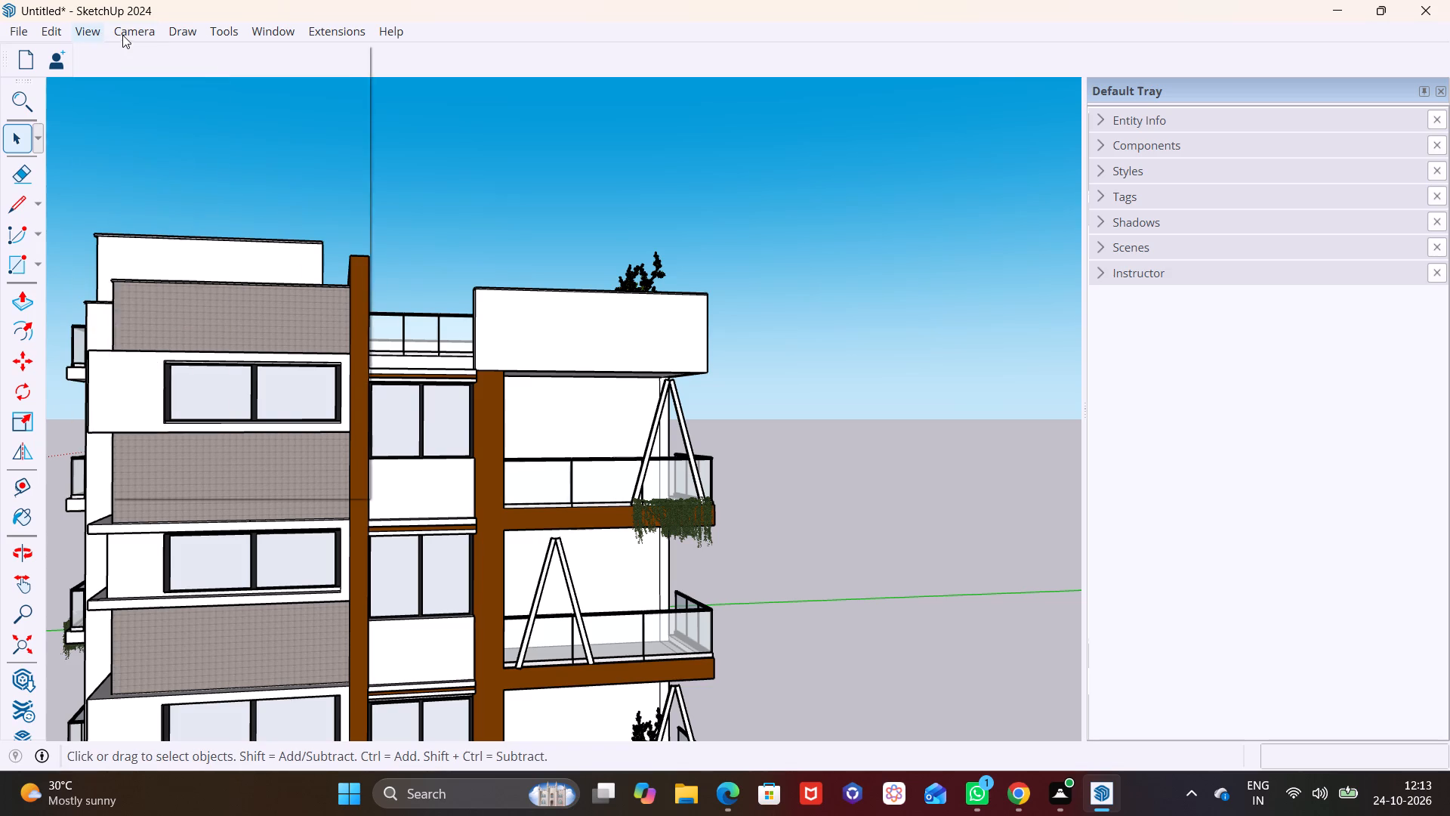
pyautogui.click(122, 35)
pyautogui.click(144, 33)
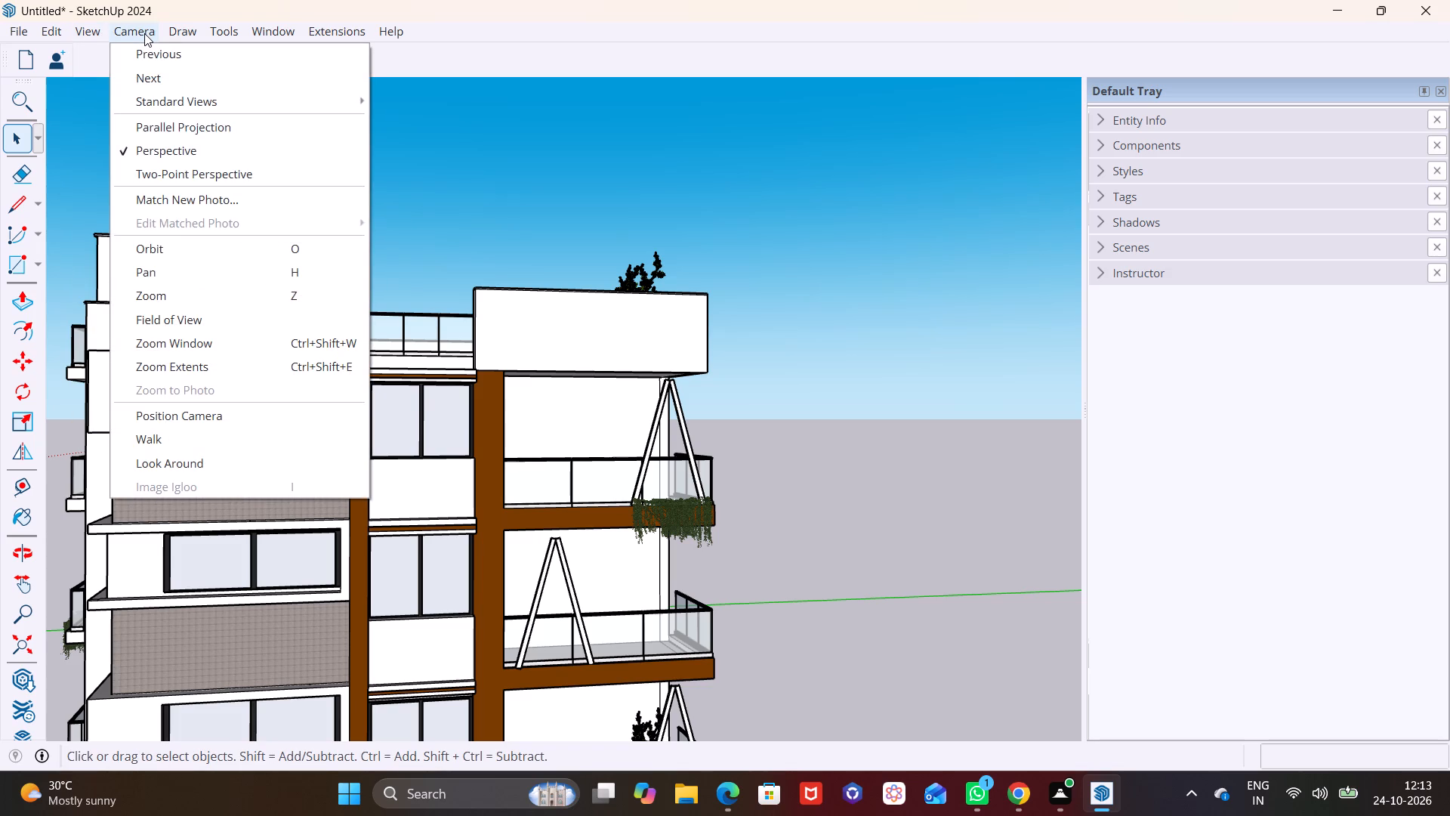
pyautogui.click(175, 31)
pyautogui.click(215, 31)
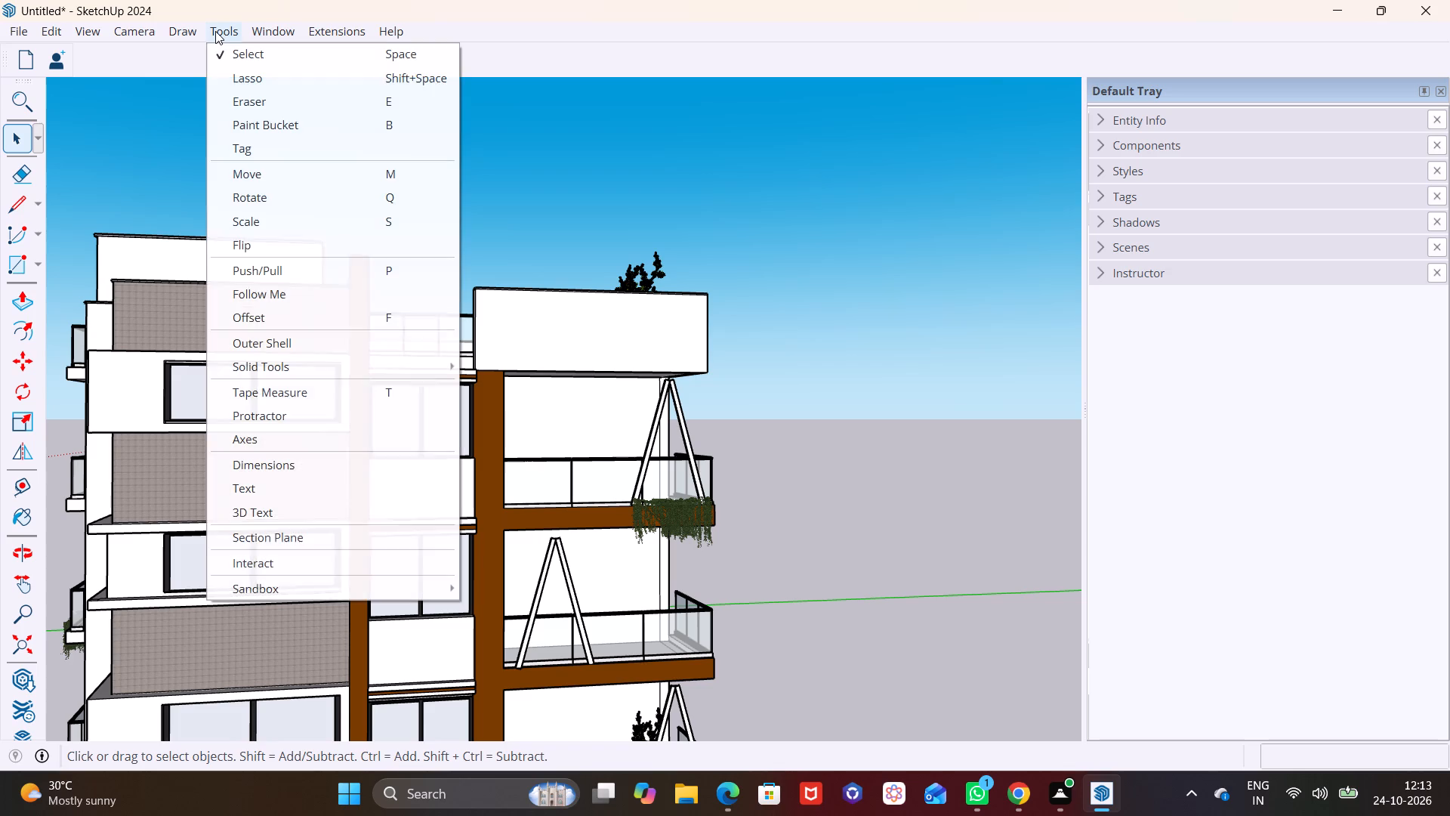
pyautogui.doubleClick(267, 30)
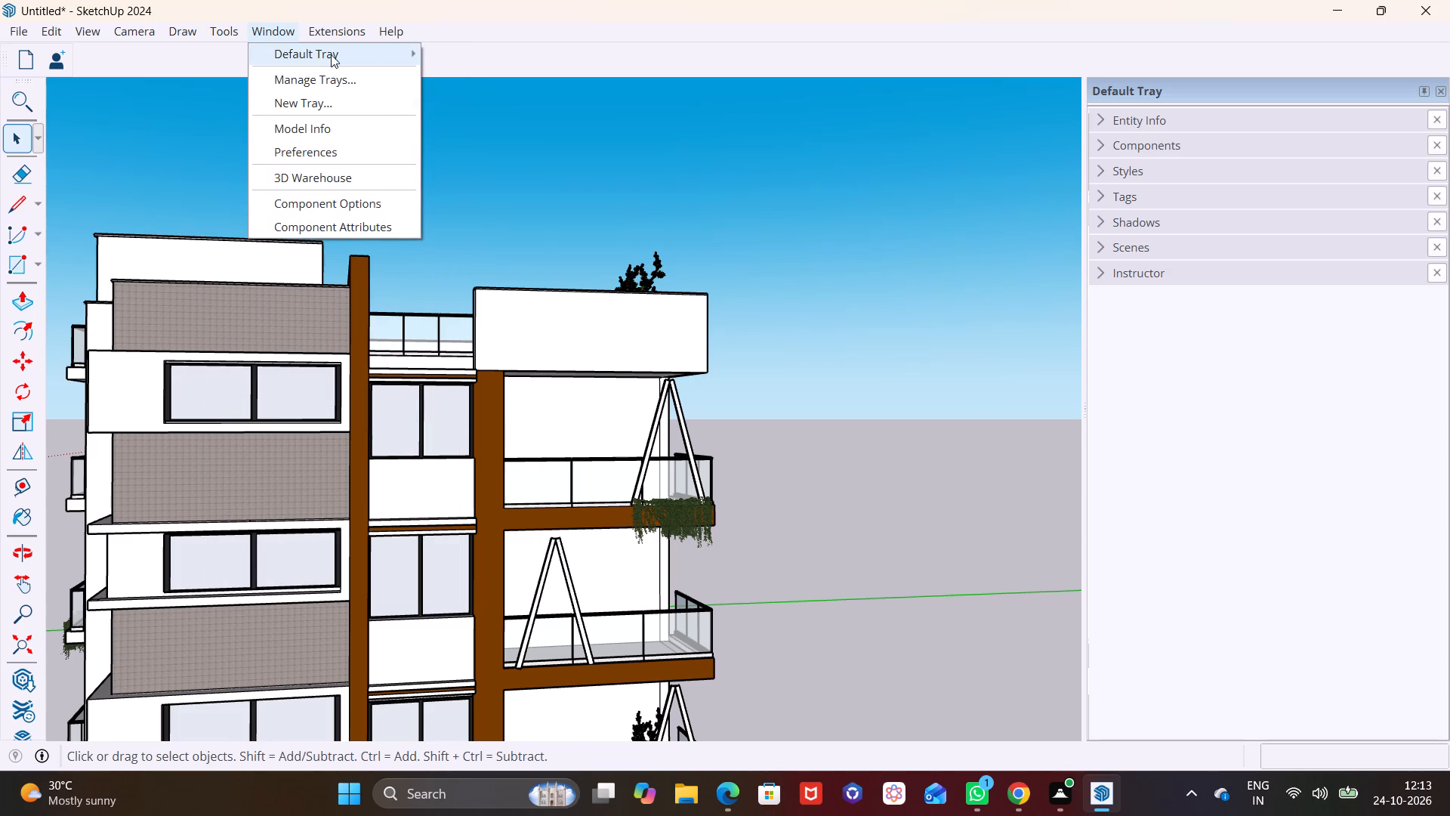
pyautogui.click(345, 53)
pyautogui.click(498, 133)
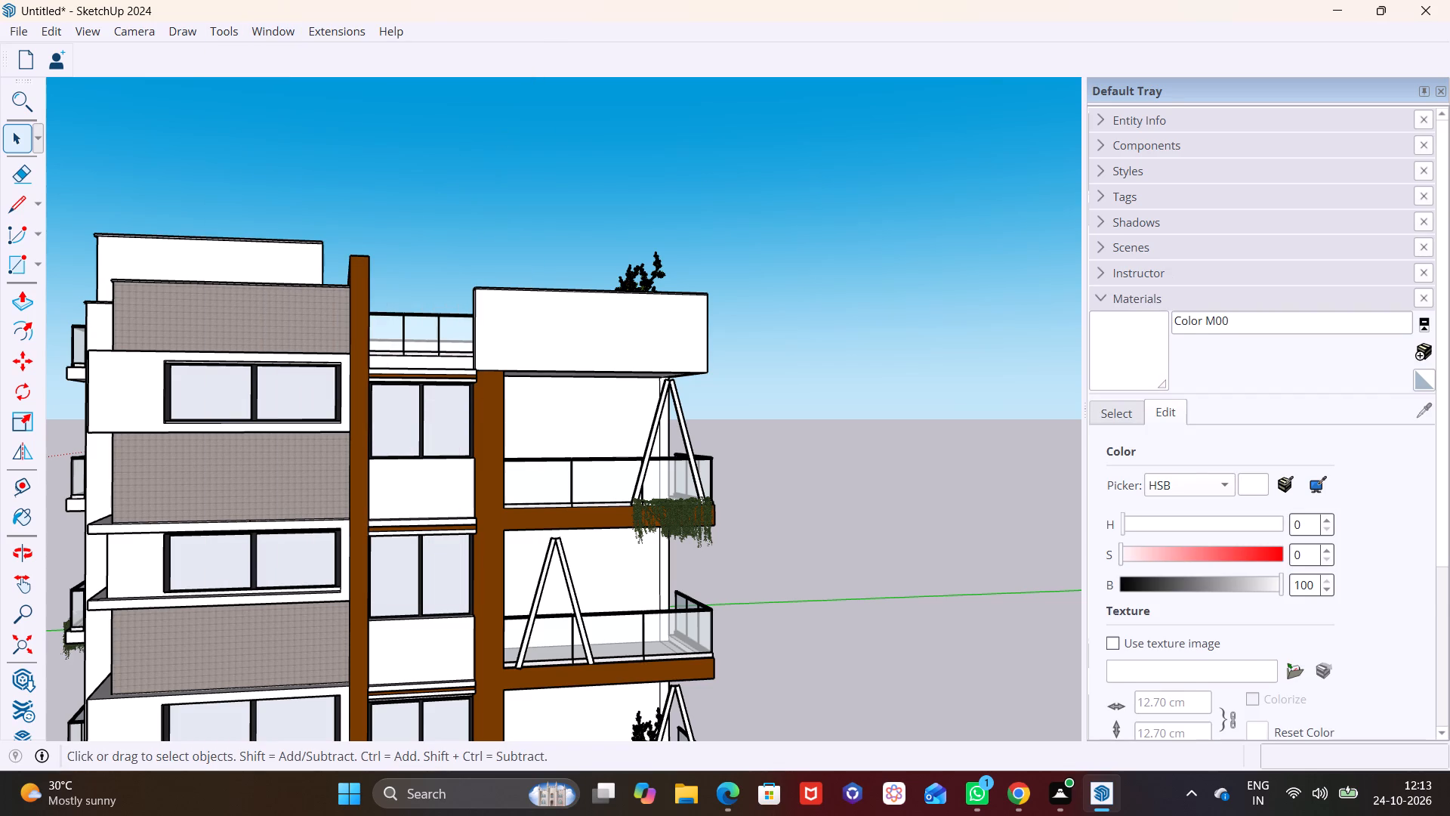
# Paint the front face of the white roof parapet above the top balcony with dark brown Color C08 from the Colors library.
pyautogui.scroll(-1, 1380, 362)
pyautogui.scroll(-1, 1249, 329)
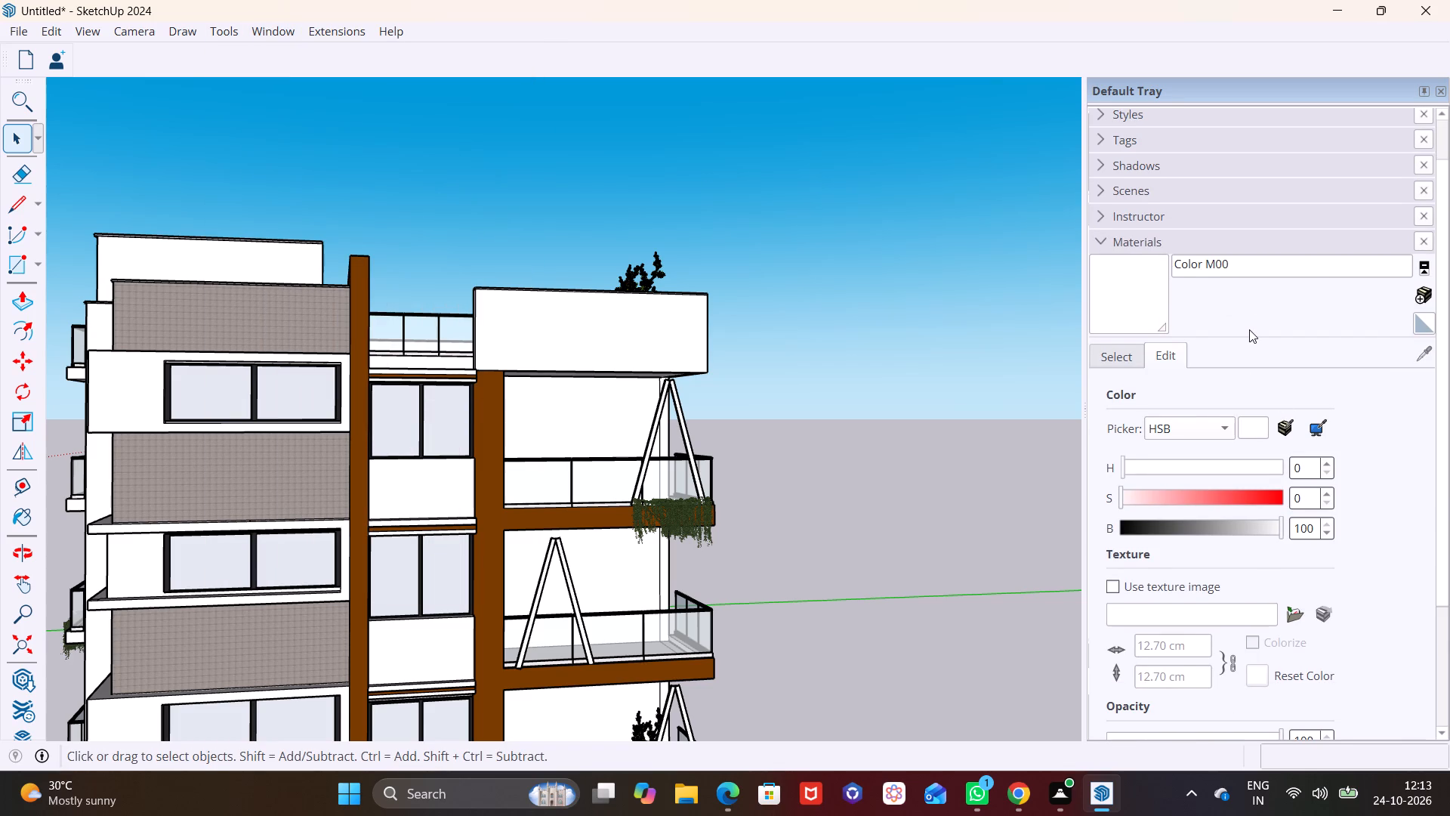
pyautogui.scroll(-2, 1251, 385)
pyautogui.scroll(-9, 1202, 608)
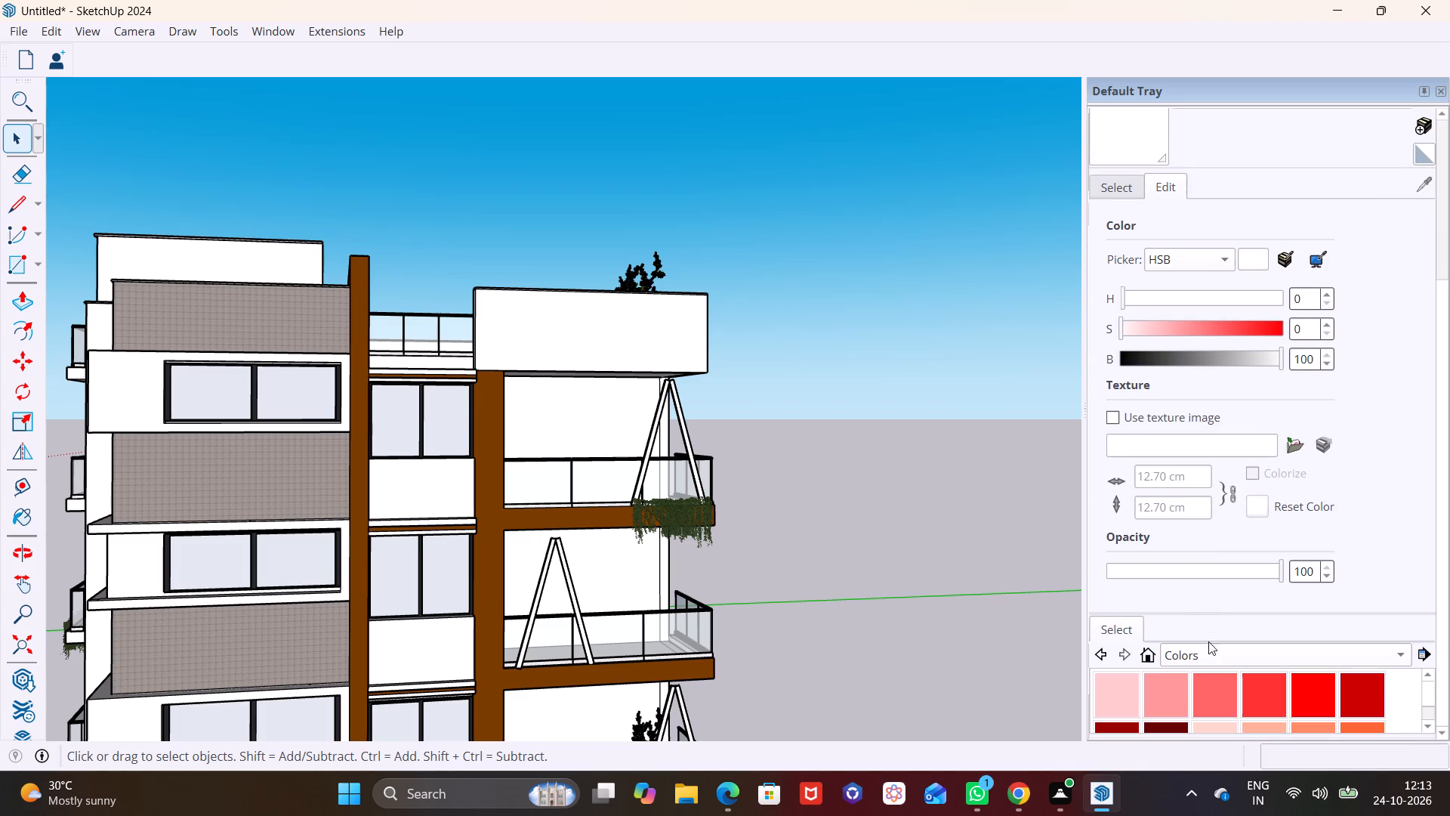
pyautogui.scroll(-9, 1208, 641)
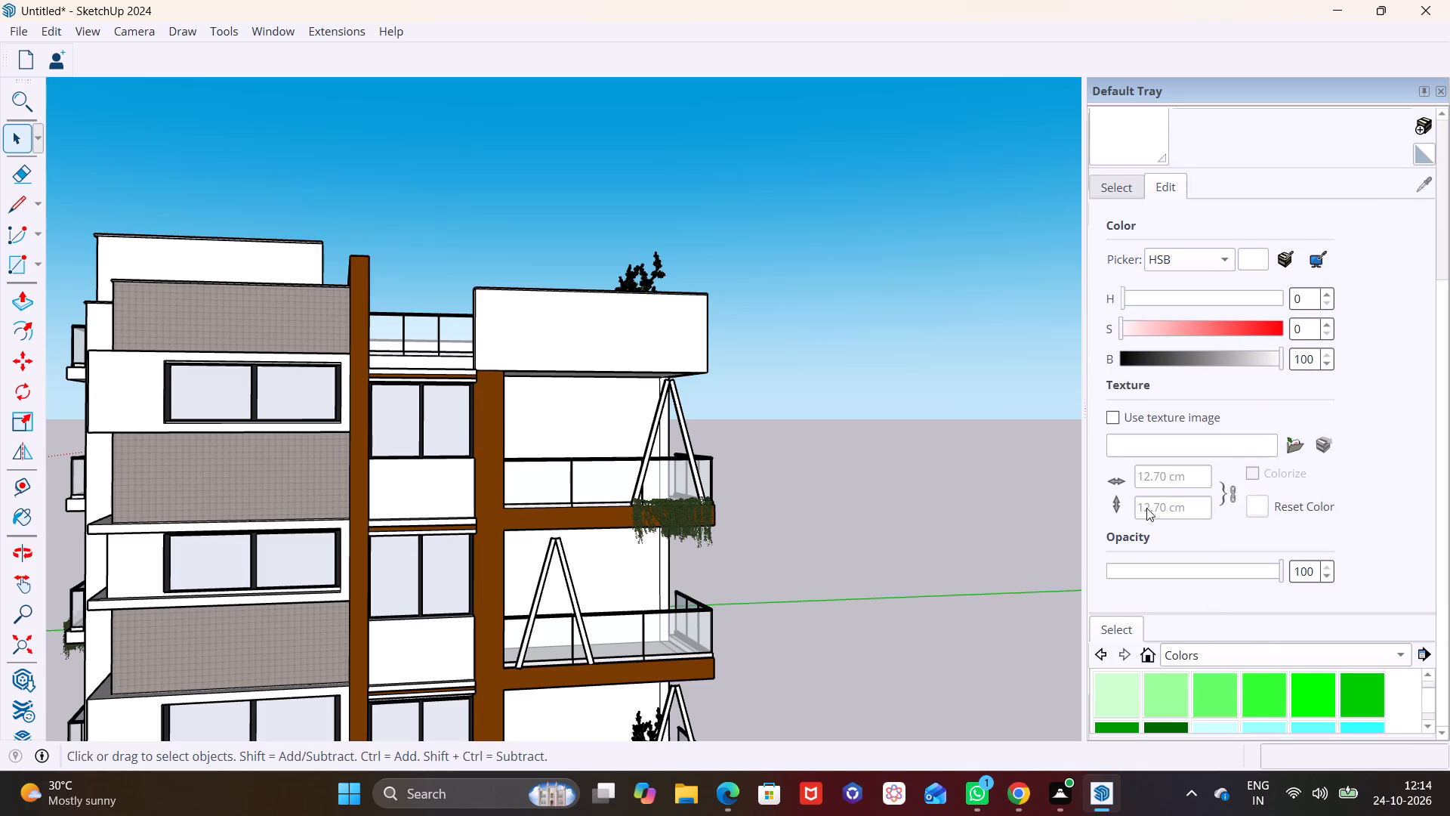
pyautogui.scroll(-3, 1282, 308)
pyautogui.scroll(4, 1229, 212)
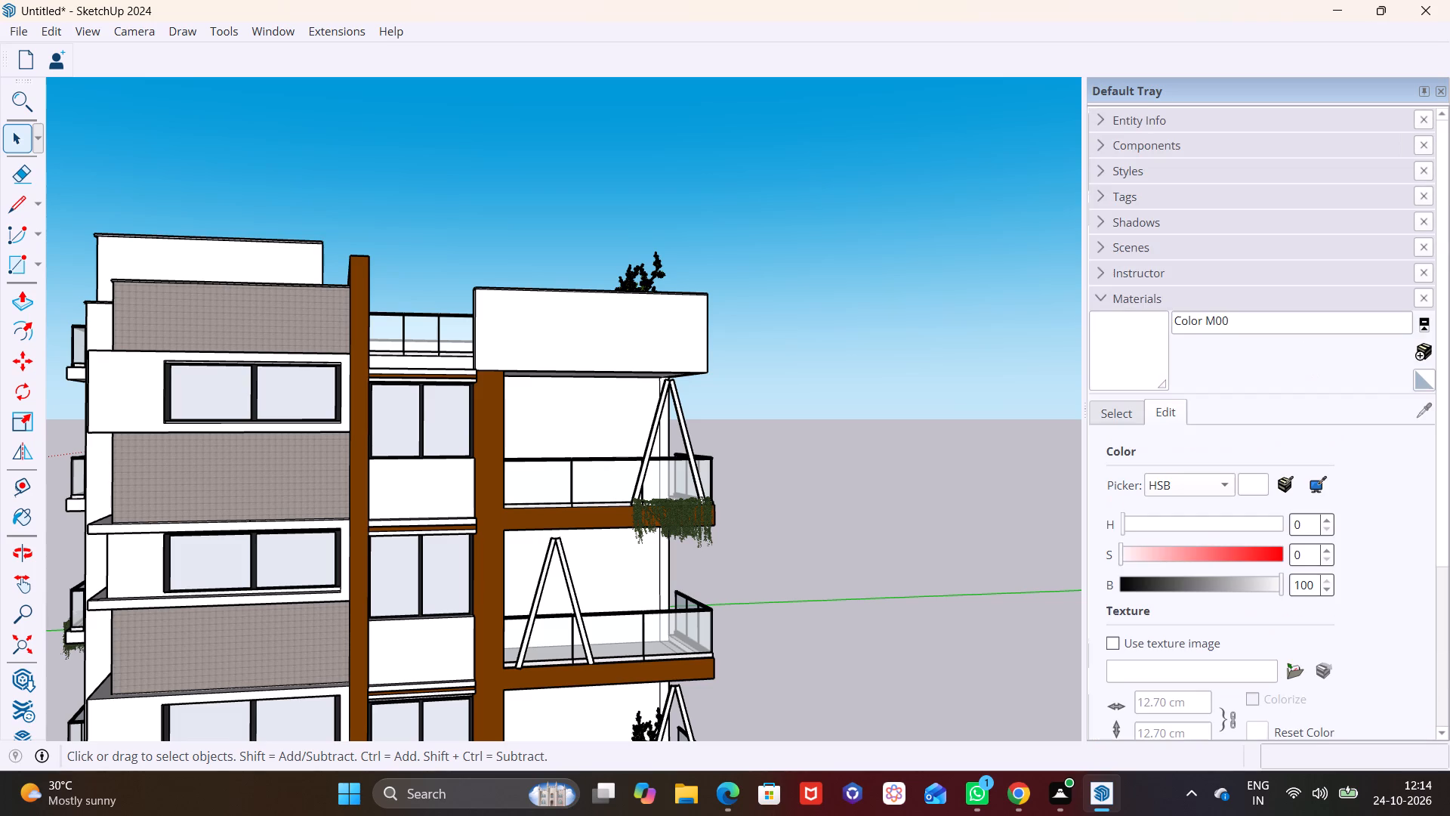
pyautogui.scroll(3, 1300, 320)
pyautogui.click(1268, 323)
pyautogui.scroll(-2, 1299, 383)
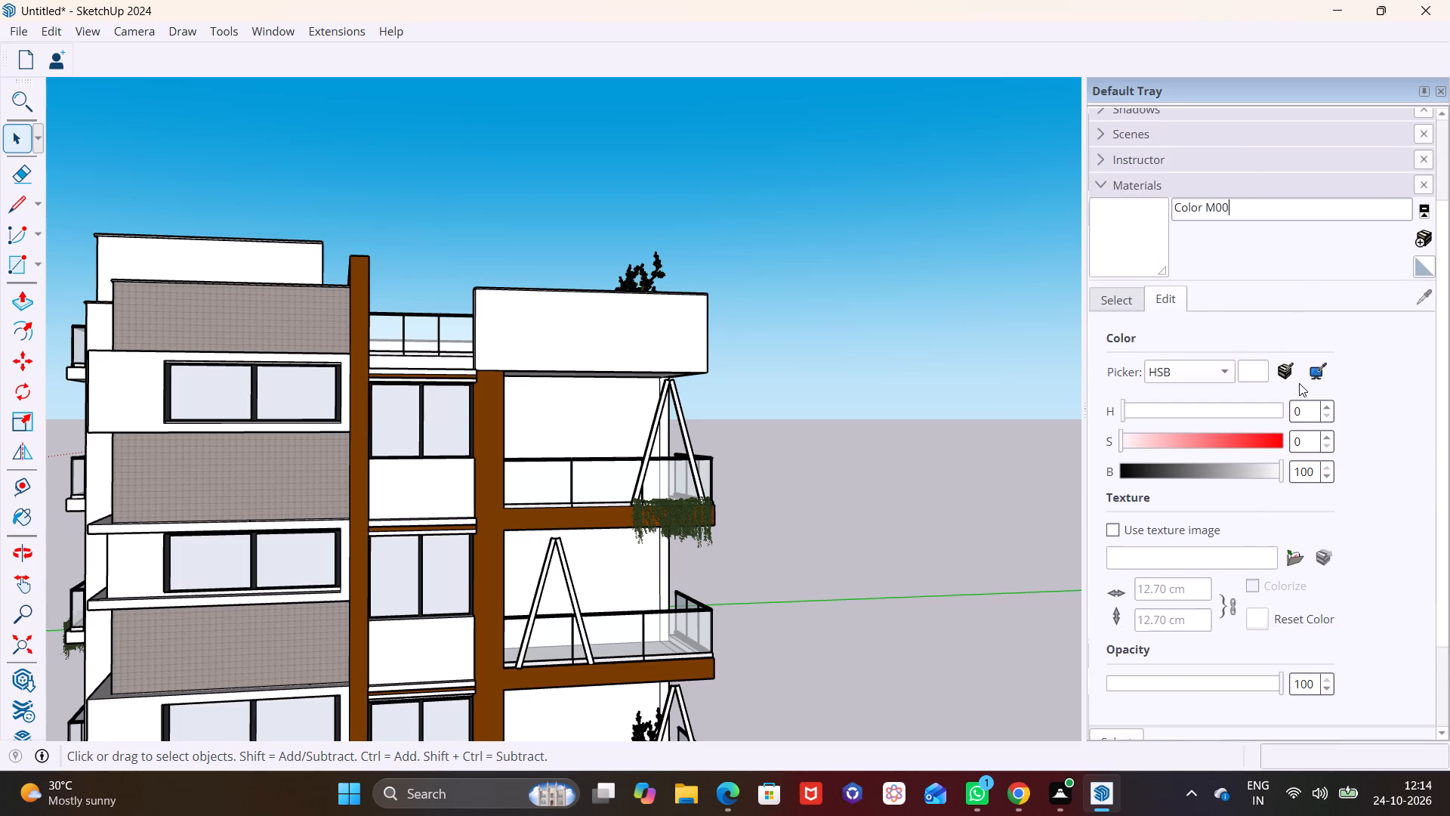
pyautogui.scroll(-2, 1274, 405)
pyautogui.scroll(-2, 1202, 518)
pyautogui.click(1203, 655)
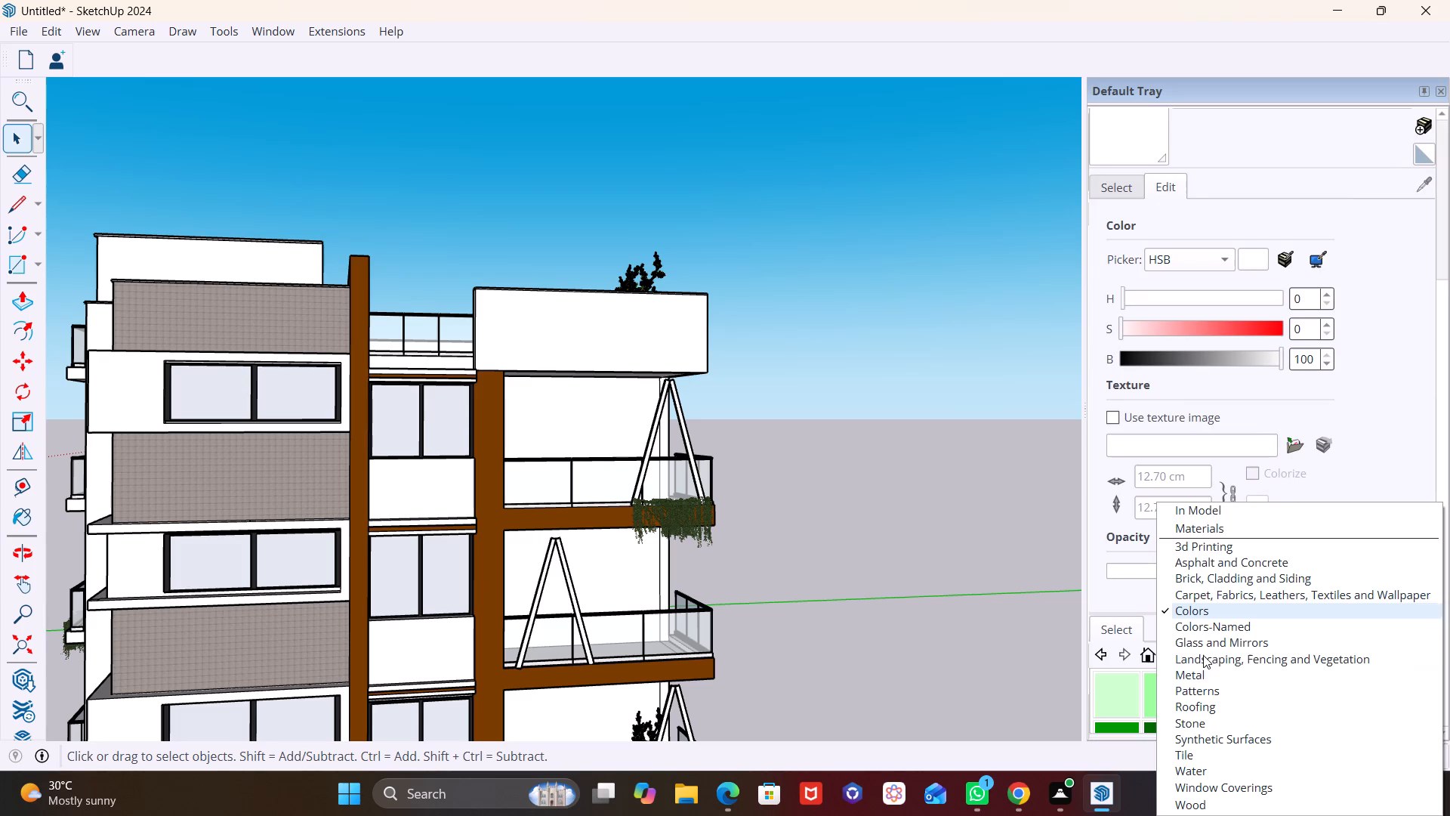
pyautogui.click(1206, 616)
pyautogui.scroll(-3, 1223, 678)
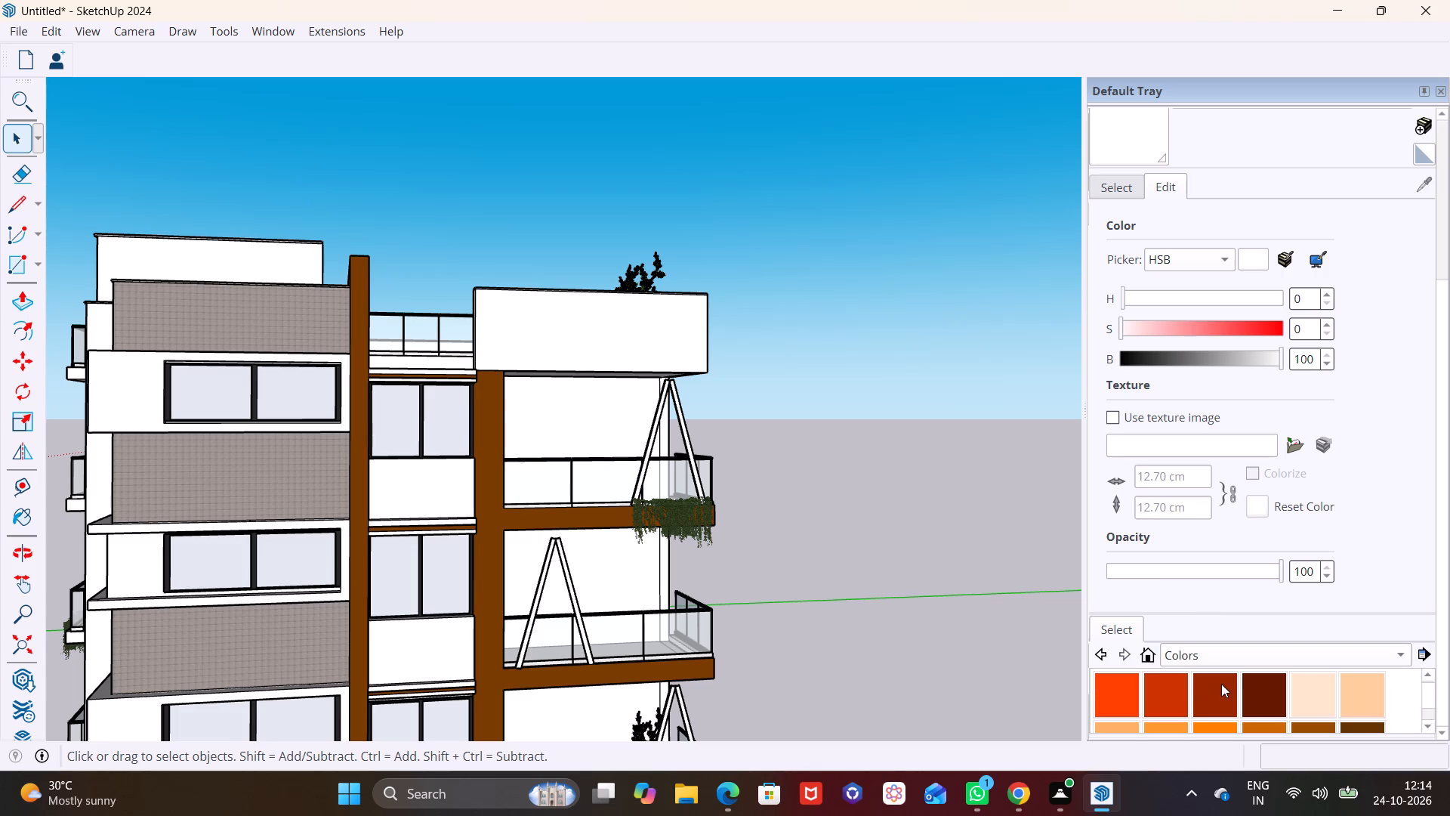
pyautogui.scroll(-1, 1300, 703)
pyautogui.click(1353, 702)
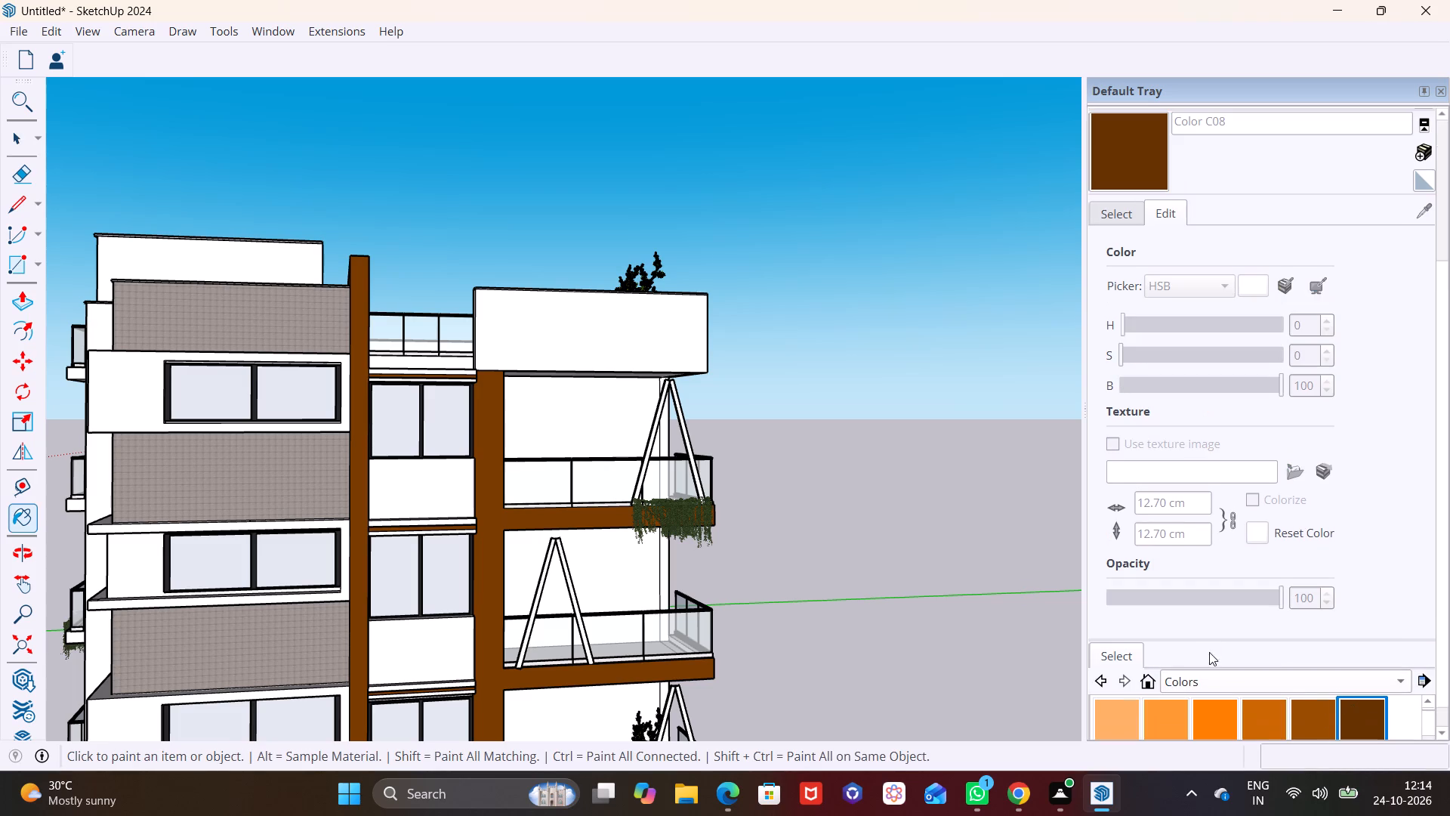
pyautogui.click(627, 348)
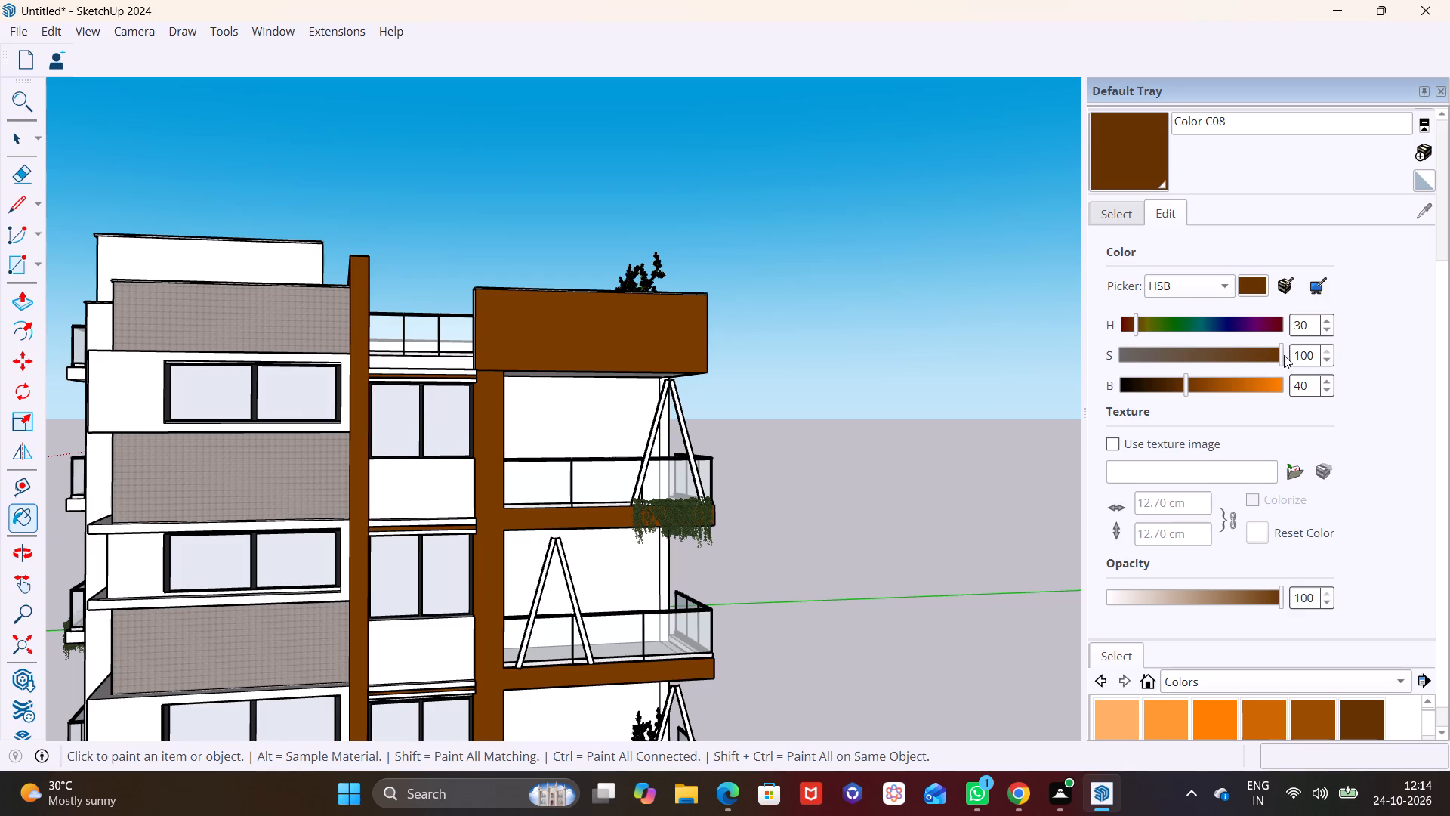
# Adjust Color C08 to saturation 89 and brightness 24 for a darker brown.
pyautogui.moveTo(1282, 355); pyautogui.dragTo(1251, 355)
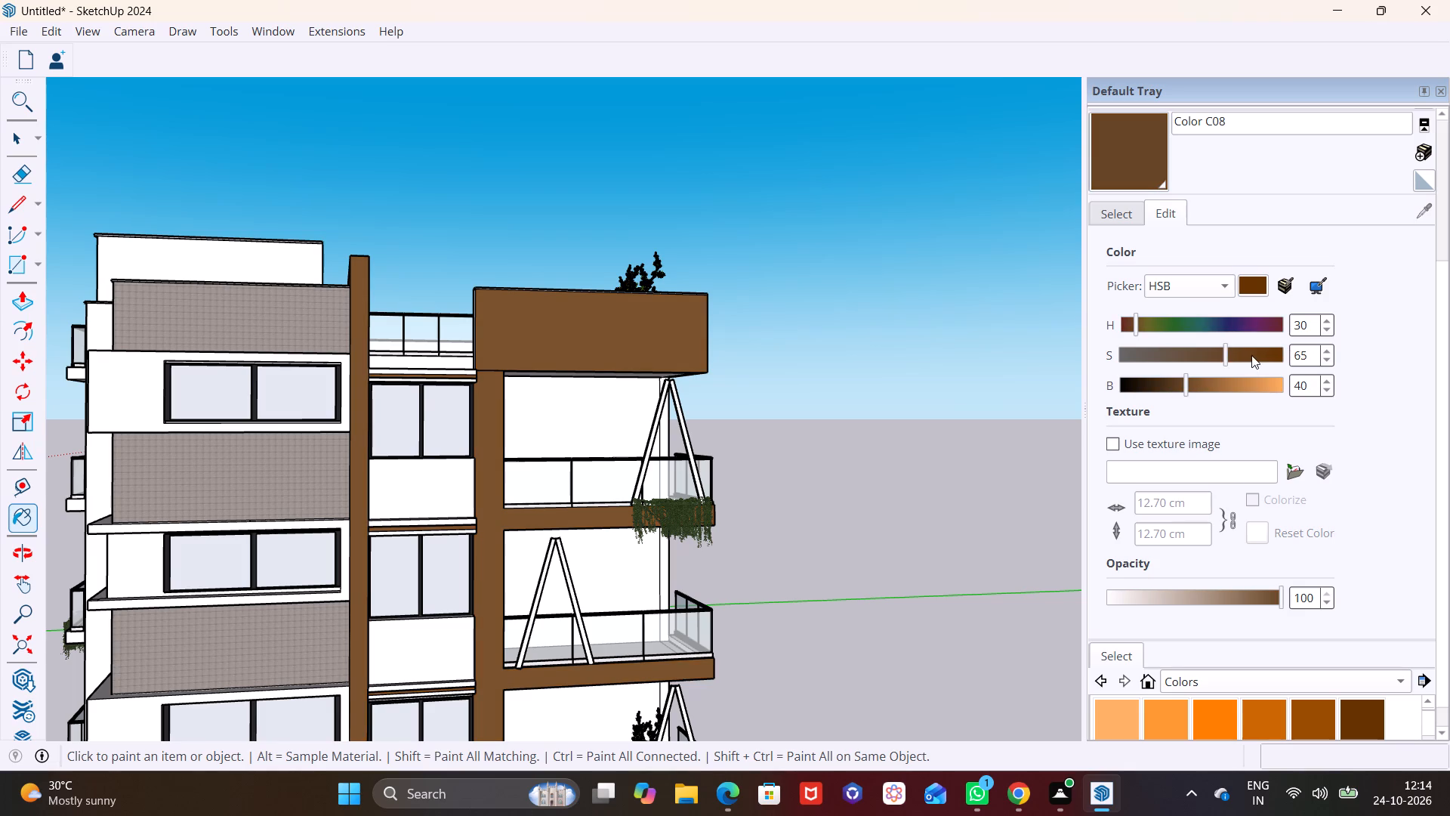
pyautogui.moveTo(1251, 355); pyautogui.dragTo(1264, 355)
pyautogui.click(1183, 382)
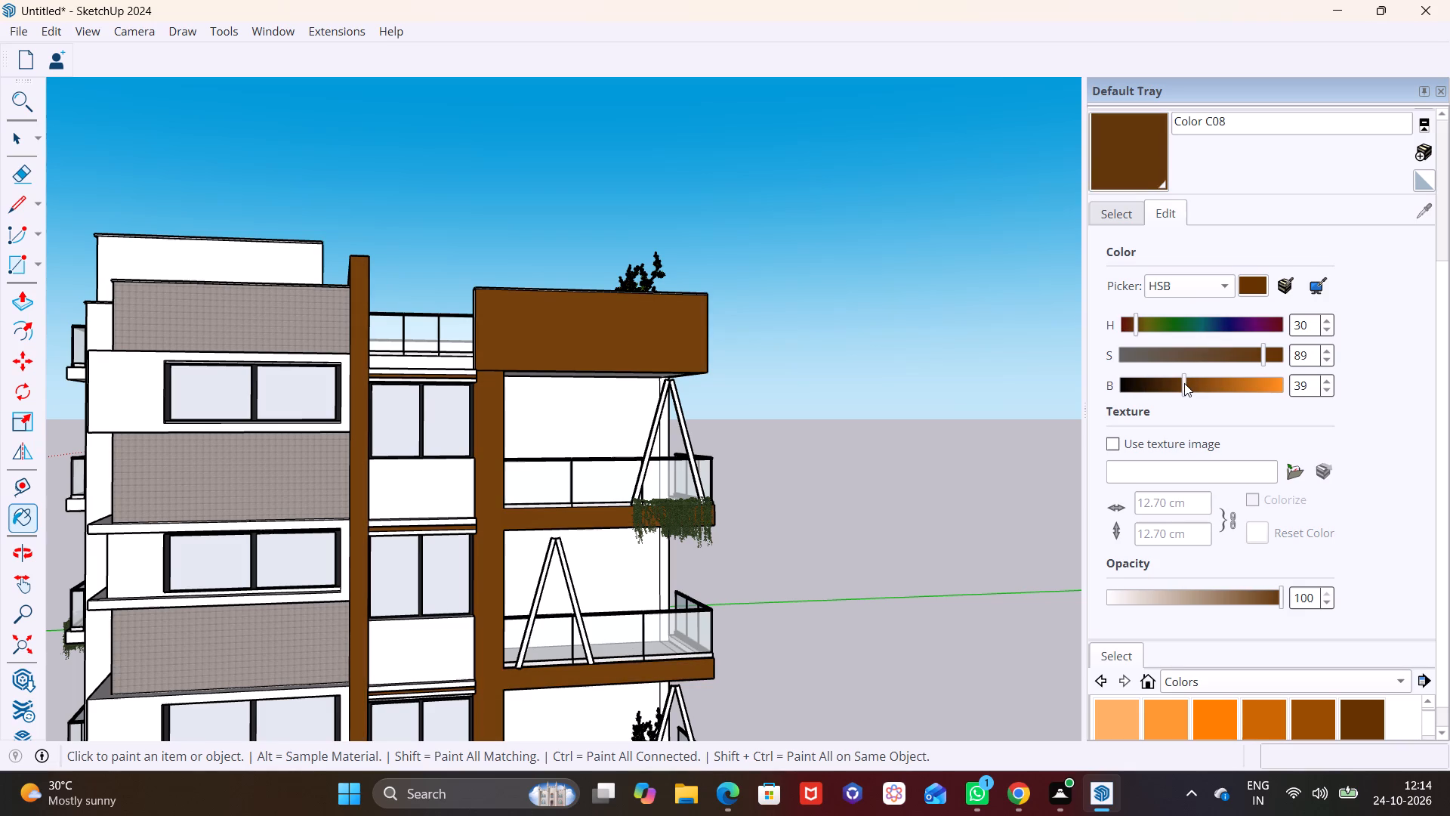
pyautogui.click(1172, 385)
pyautogui.click(1158, 385)
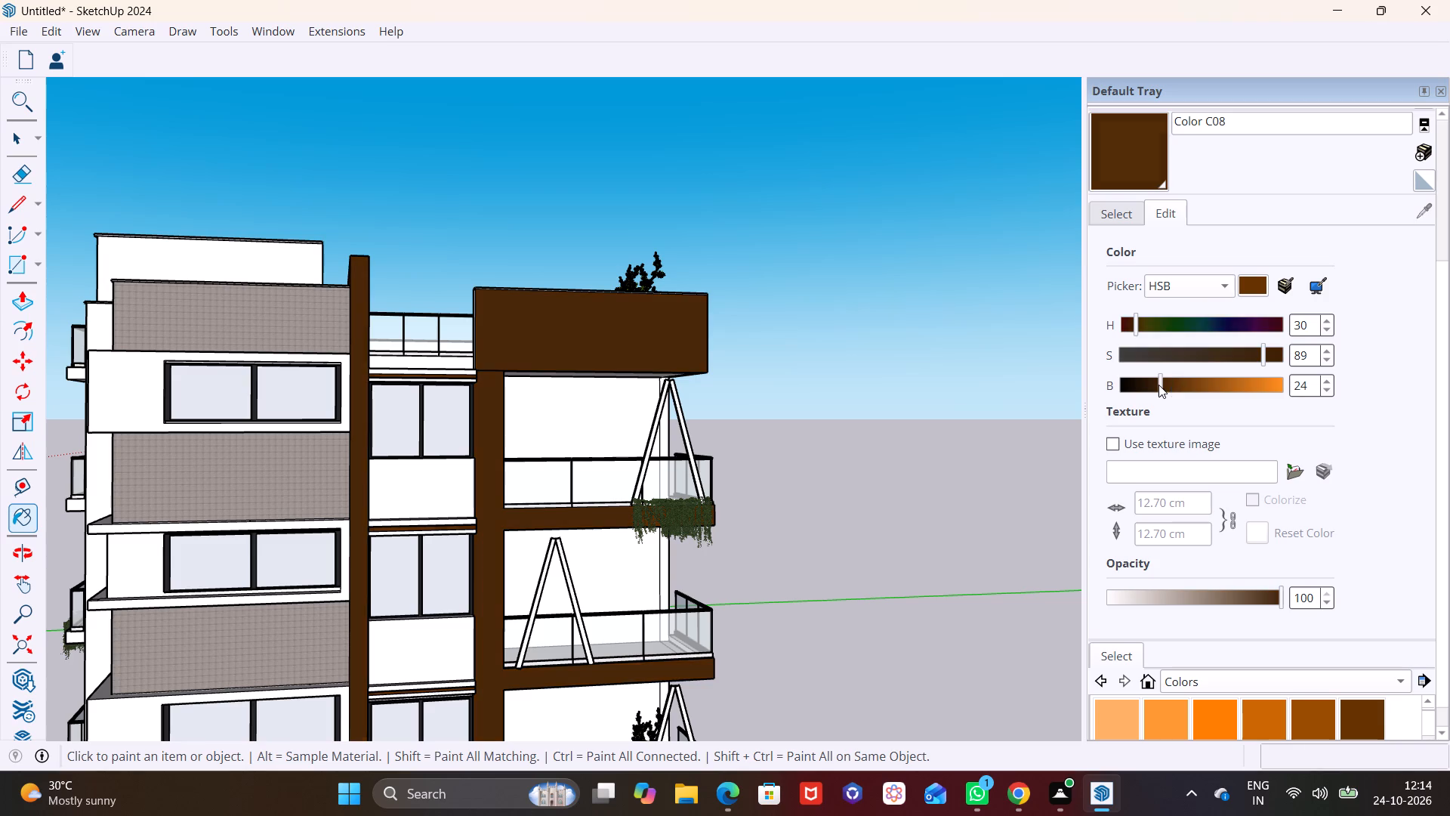
# Paint the narrow end face of the roof parapet, beside the terrace railing, with Color C08.
pyautogui.scroll(-10, 602, 462)
pyautogui.moveTo(708, 520); pyautogui.dragTo(835, 531, button='middle')
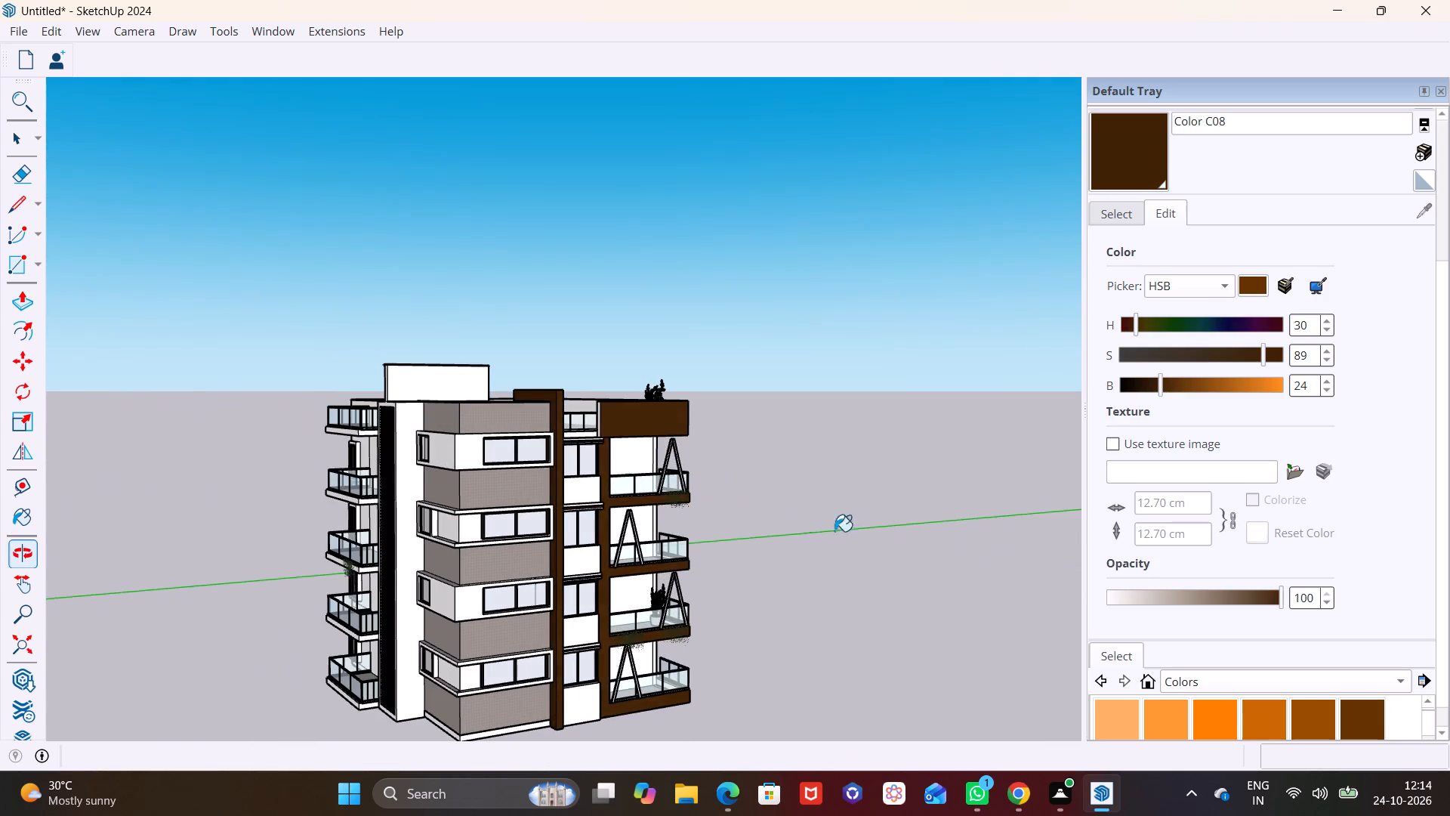
pyautogui.scroll(6, 646, 468)
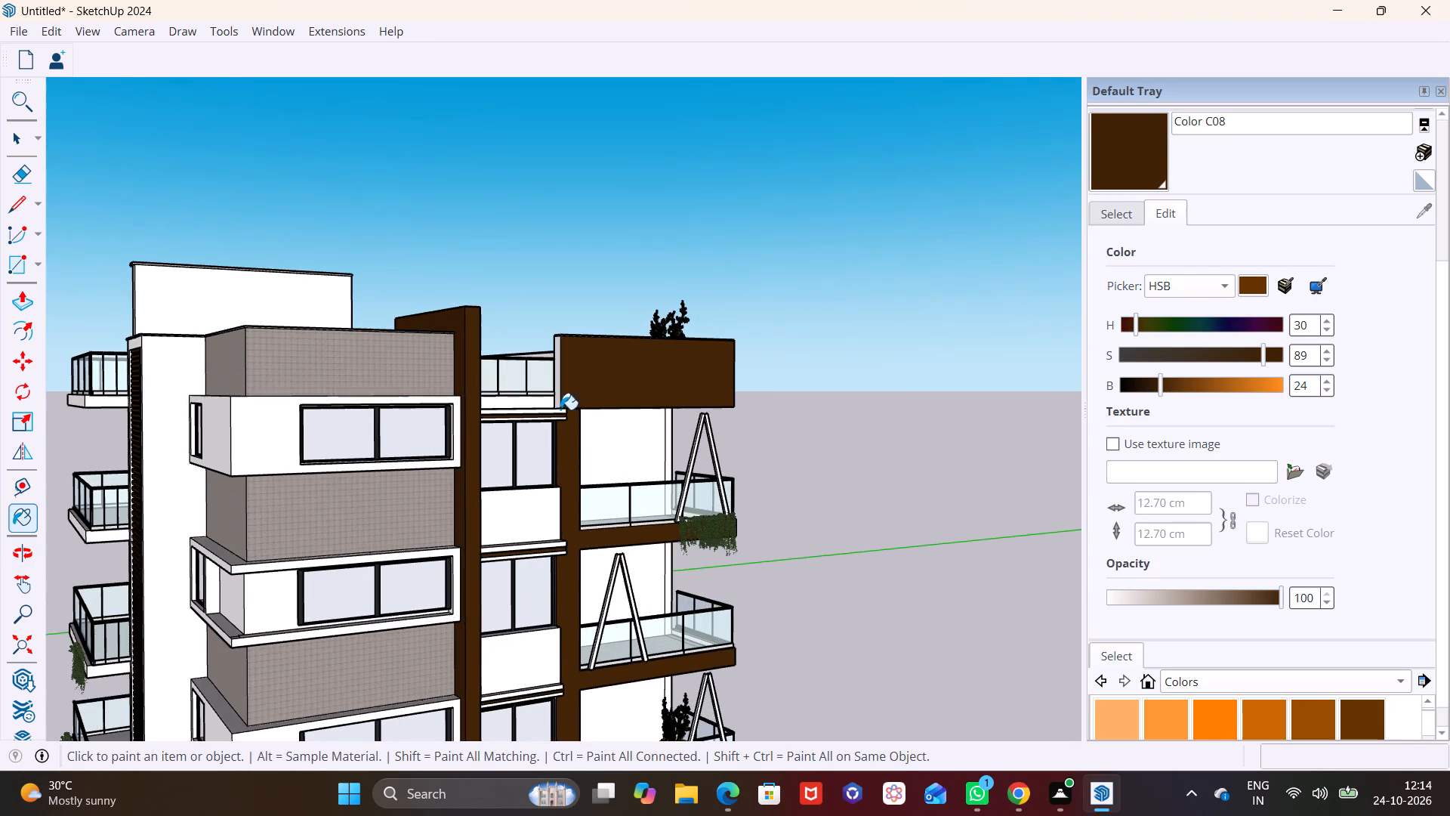
pyautogui.scroll(5, 576, 392)
pyautogui.click(544, 385)
# Leave painting with nothing selected and review the darker brown facade elements from above, the side and near ground level.
pyautogui.scroll(-2, 544, 384)
pyautogui.moveTo(629, 350); pyautogui.dragTo(620, 381, button='middle')
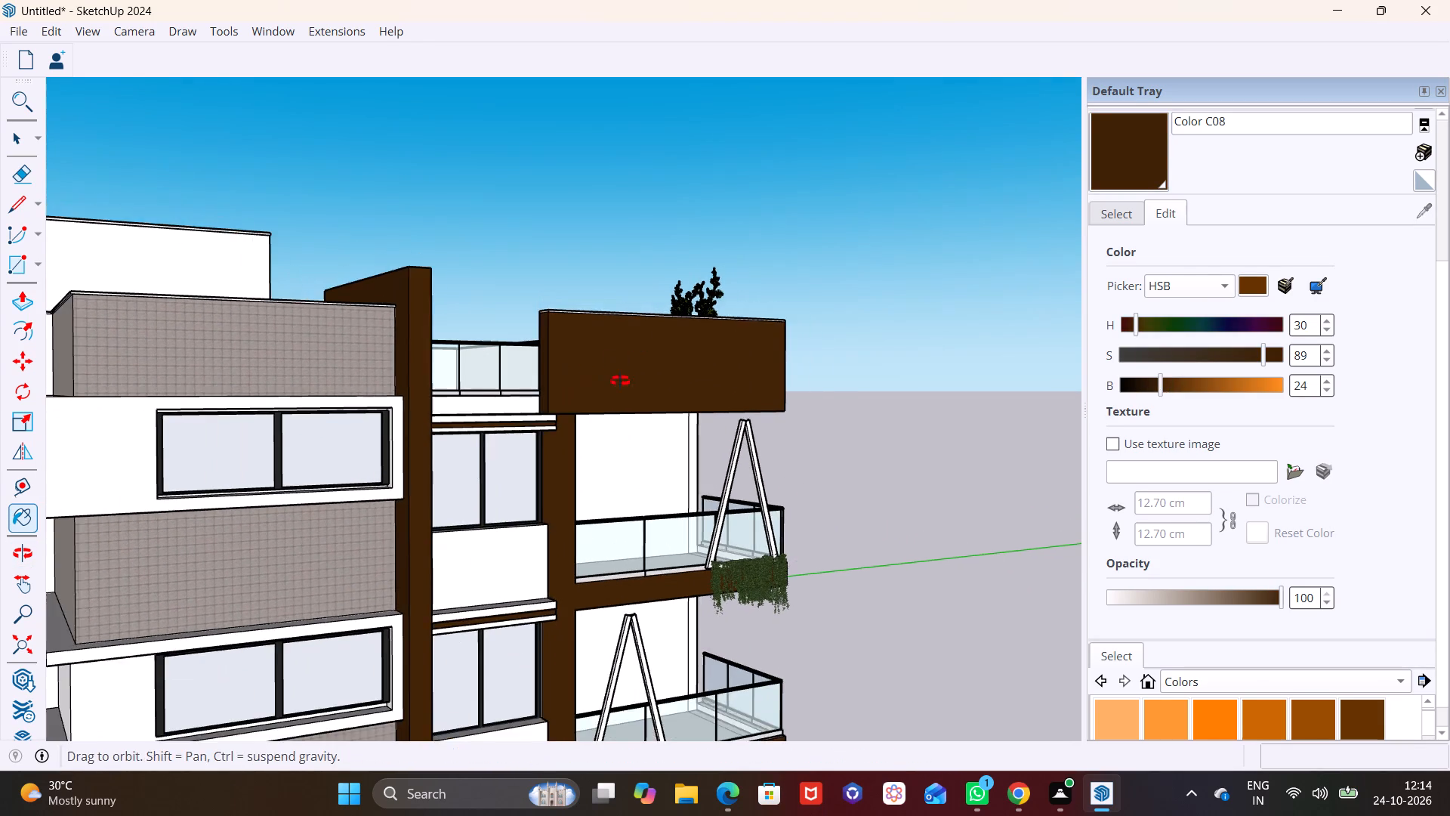
pyautogui.moveTo(620, 381); pyautogui.dragTo(585, 478, button='middle')
pyautogui.scroll(-7, 627, 428)
pyautogui.moveTo(715, 515); pyautogui.dragTo(365, 440, button='middle')
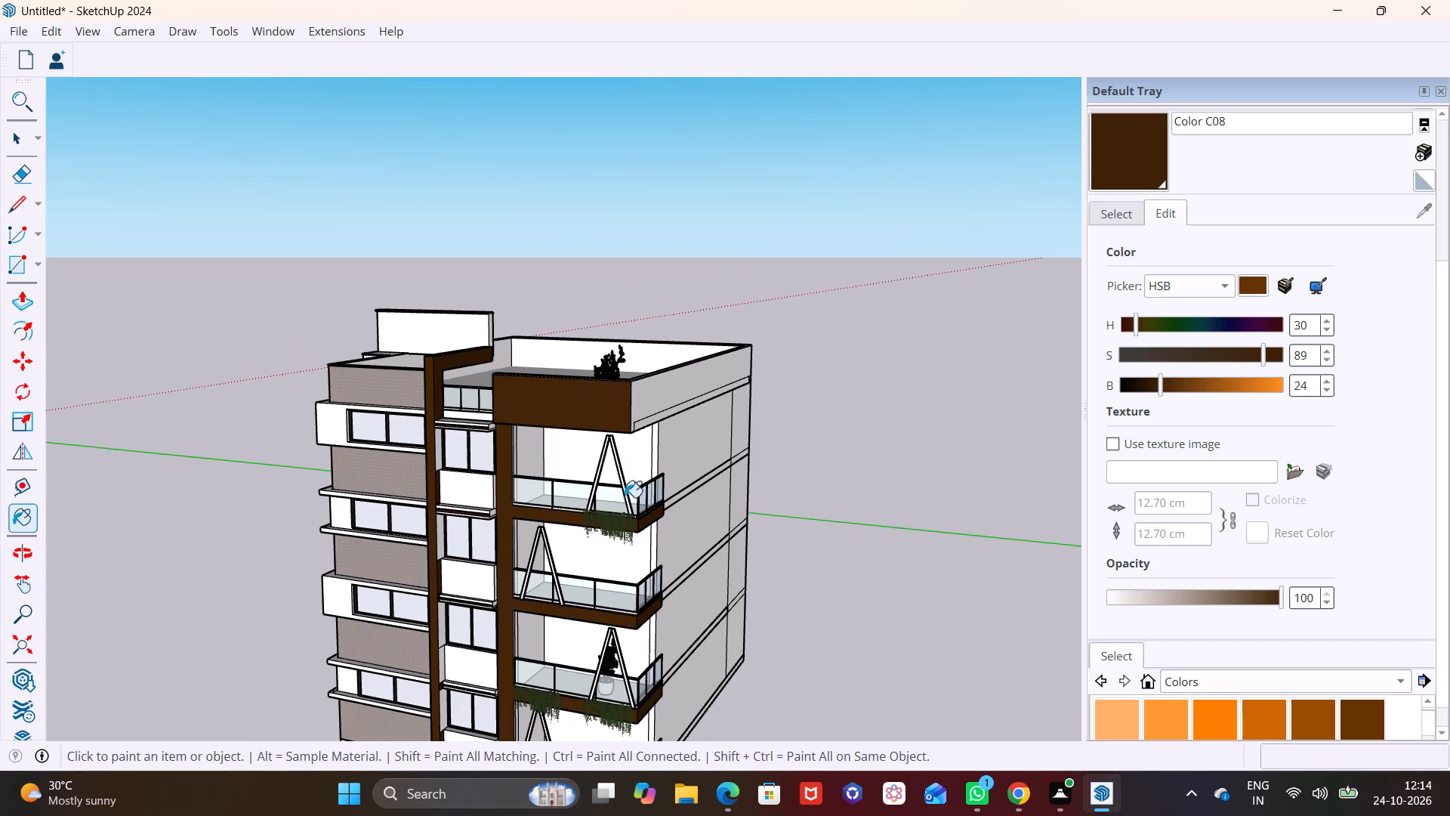
pyautogui.scroll(2, 698, 524)
pyautogui.scroll(-2, 683, 564)
pyautogui.press('space')
pyautogui.click(859, 555)
pyautogui.moveTo(769, 561); pyautogui.dragTo(867, 431, button='middle')
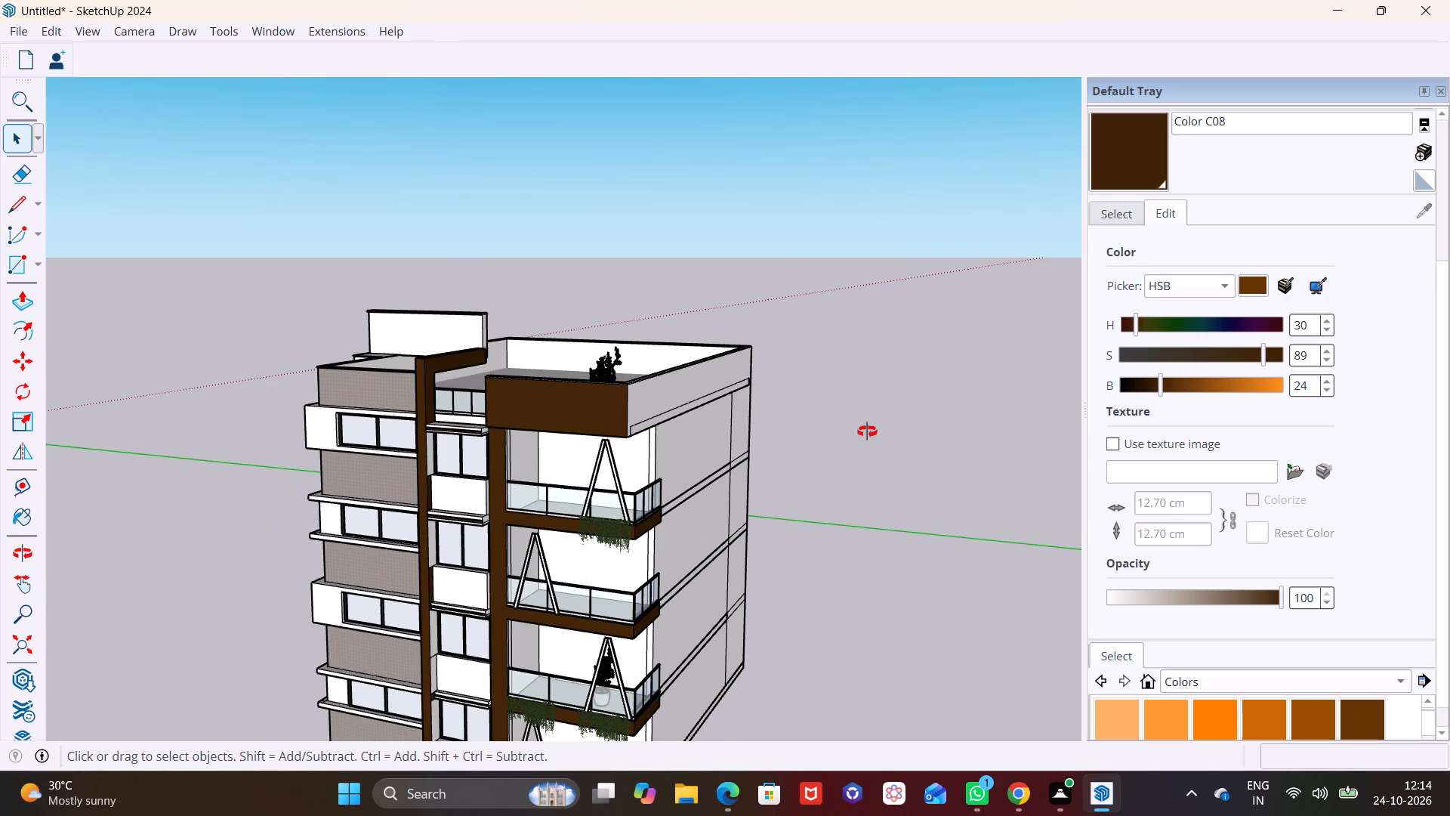
pyautogui.moveTo(867, 431); pyautogui.dragTo(903, 399, button='middle')
pyautogui.moveTo(752, 554); pyautogui.dragTo(941, 581, button='middle')
pyautogui.scroll(-7, 499, 499)
pyautogui.moveTo(508, 504); pyautogui.dragTo(492, 501, button='middle')
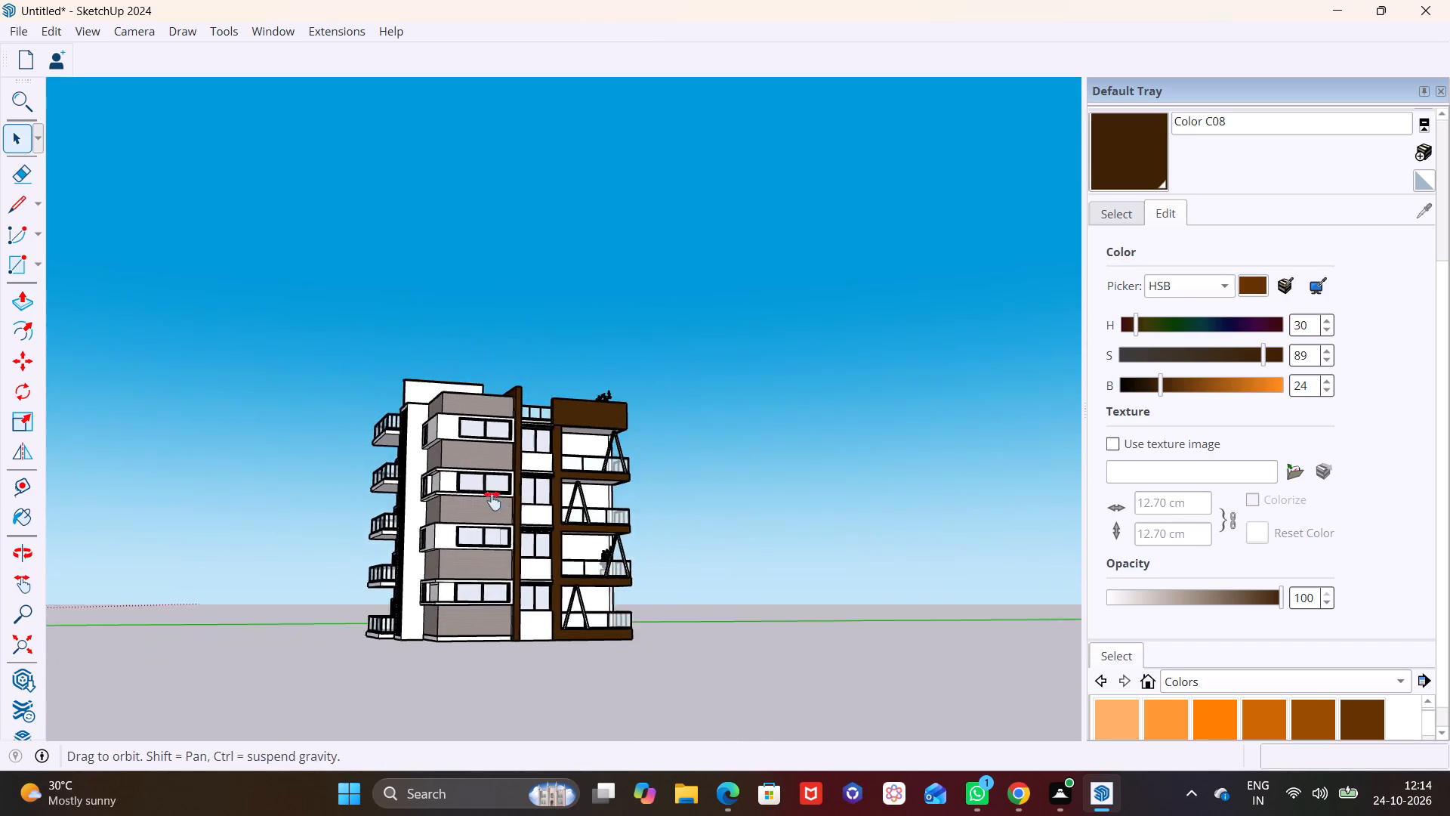
# Draw a horizontal line around the corner, across both faces of the tiled wall band between the lowest and second window boxes.
pyautogui.moveTo(492, 501); pyautogui.dragTo(446, 439, button='middle')
pyautogui.moveTo(471, 455); pyautogui.dragTo(450, 569, button='middle')
pyautogui.scroll(-3, 472, 530)
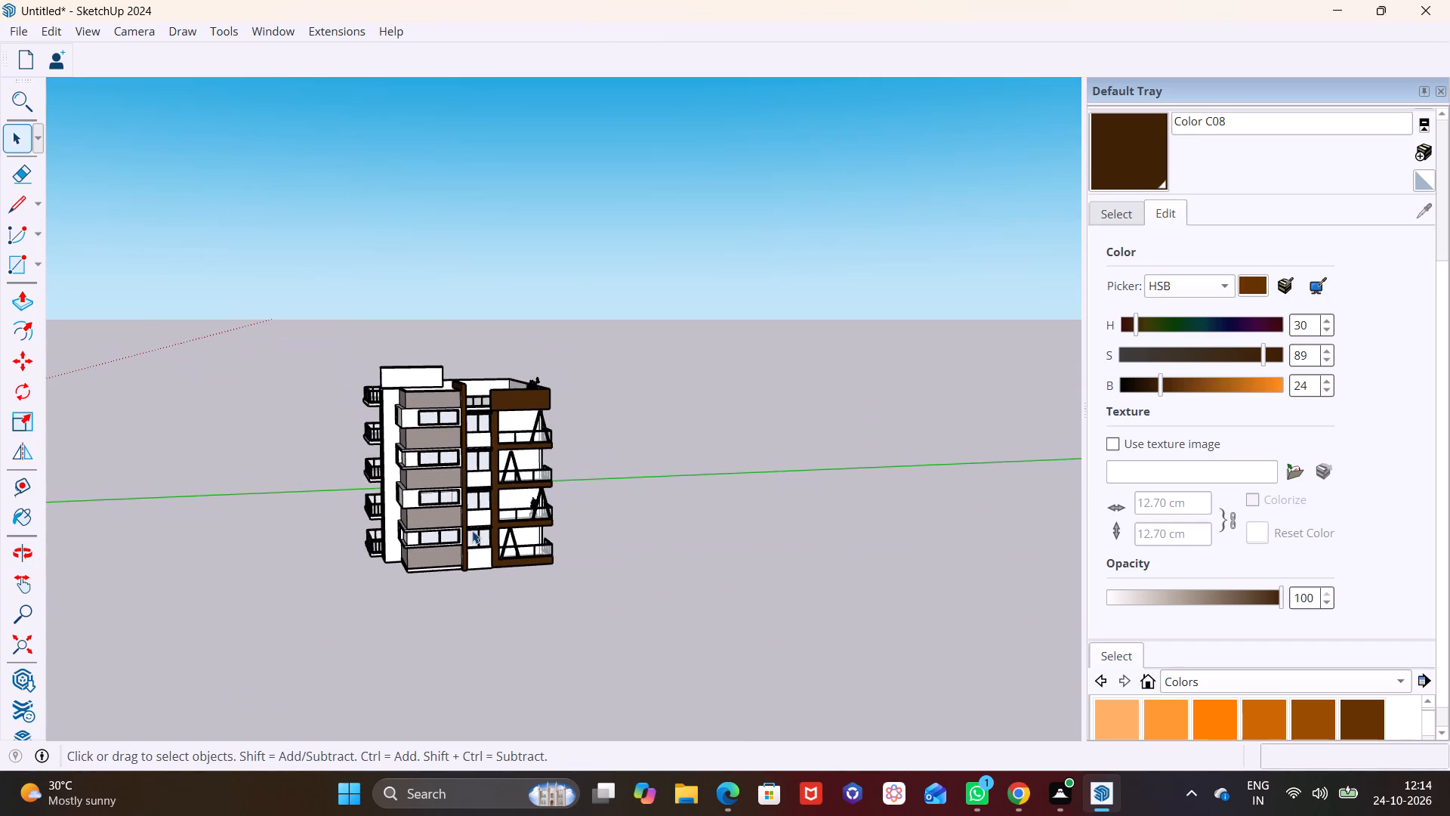
pyautogui.scroll(8, 463, 532)
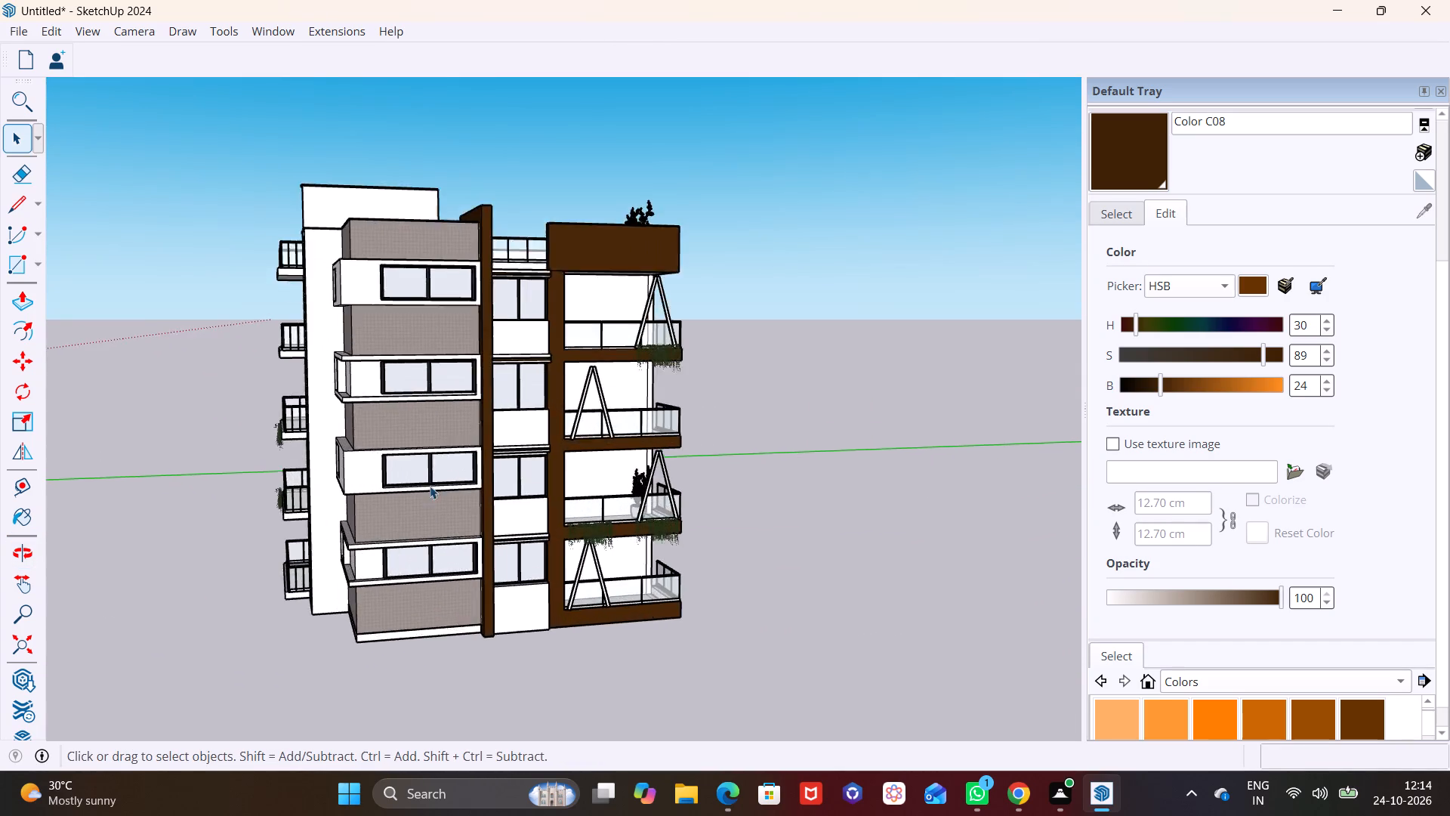
pyautogui.scroll(4, 430, 486)
pyautogui.moveTo(482, 499); pyautogui.dragTo(674, 461, button='middle')
pyautogui.scroll(5, 480, 531)
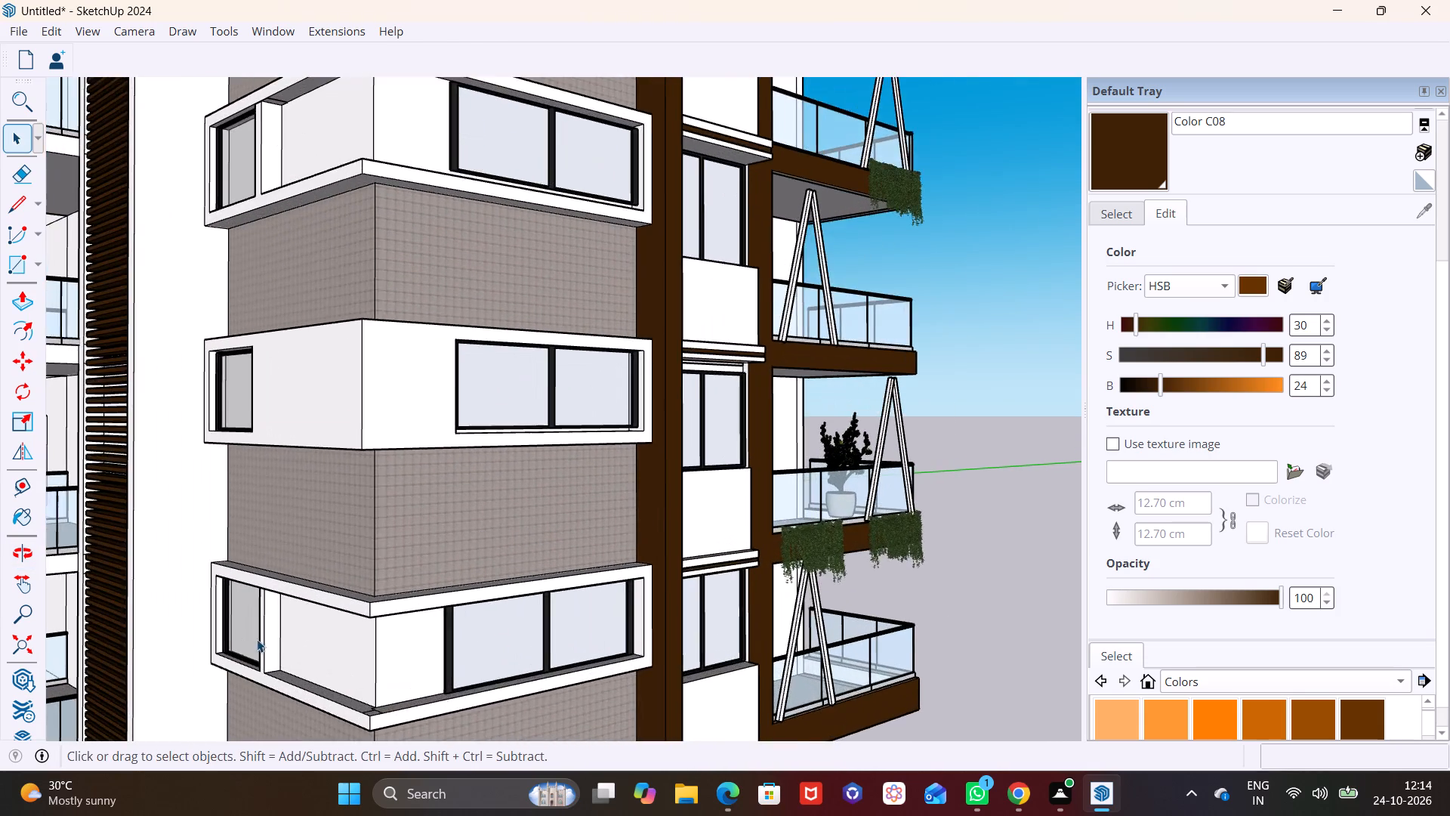
pyautogui.scroll(2, 257, 639)
pyautogui.click(17, 209)
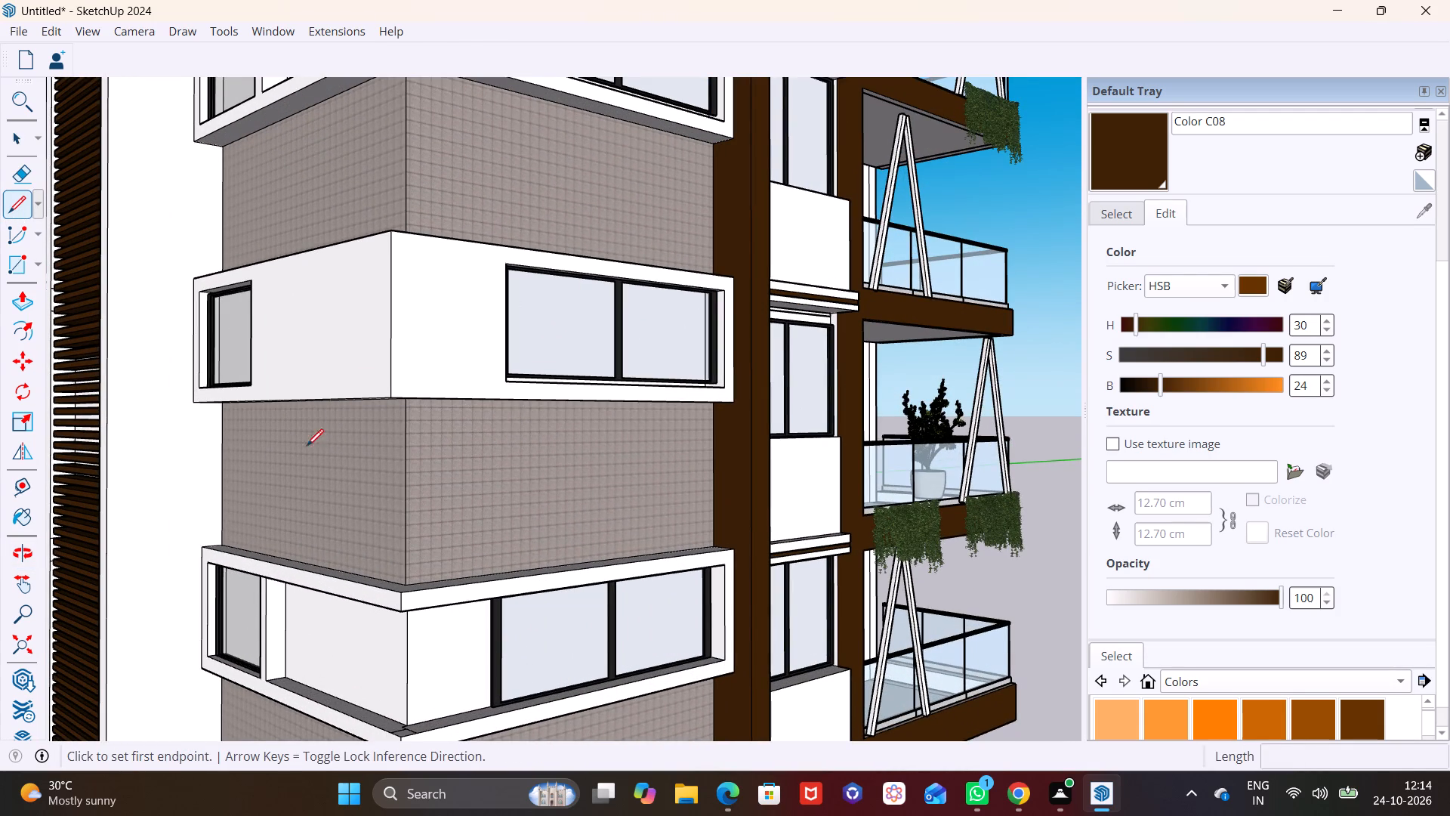
pyautogui.click(226, 456)
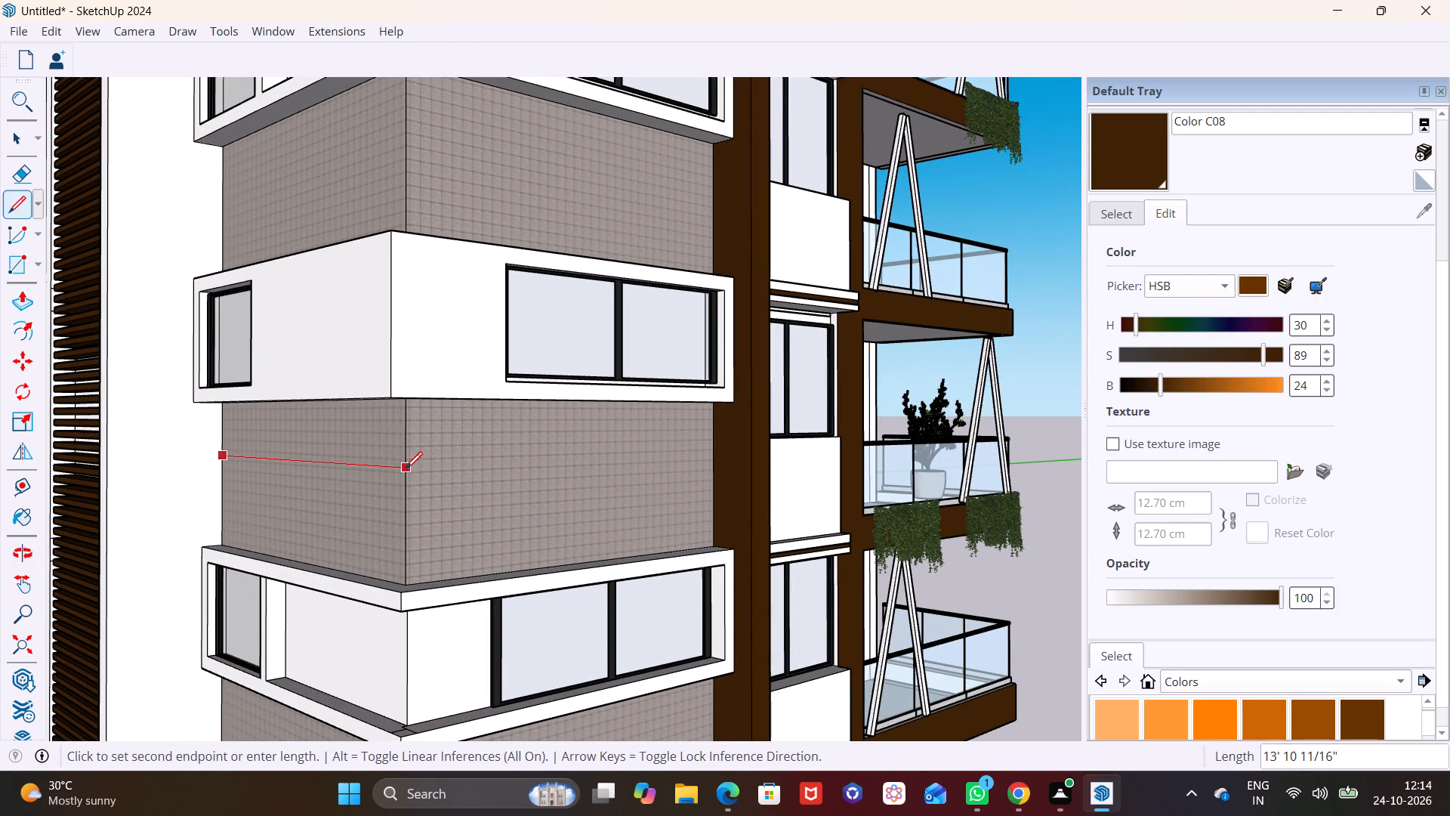
pyautogui.click(409, 470)
pyautogui.scroll(1, 453, 468)
pyautogui.moveTo(453, 468); pyautogui.dragTo(391, 495, button='middle')
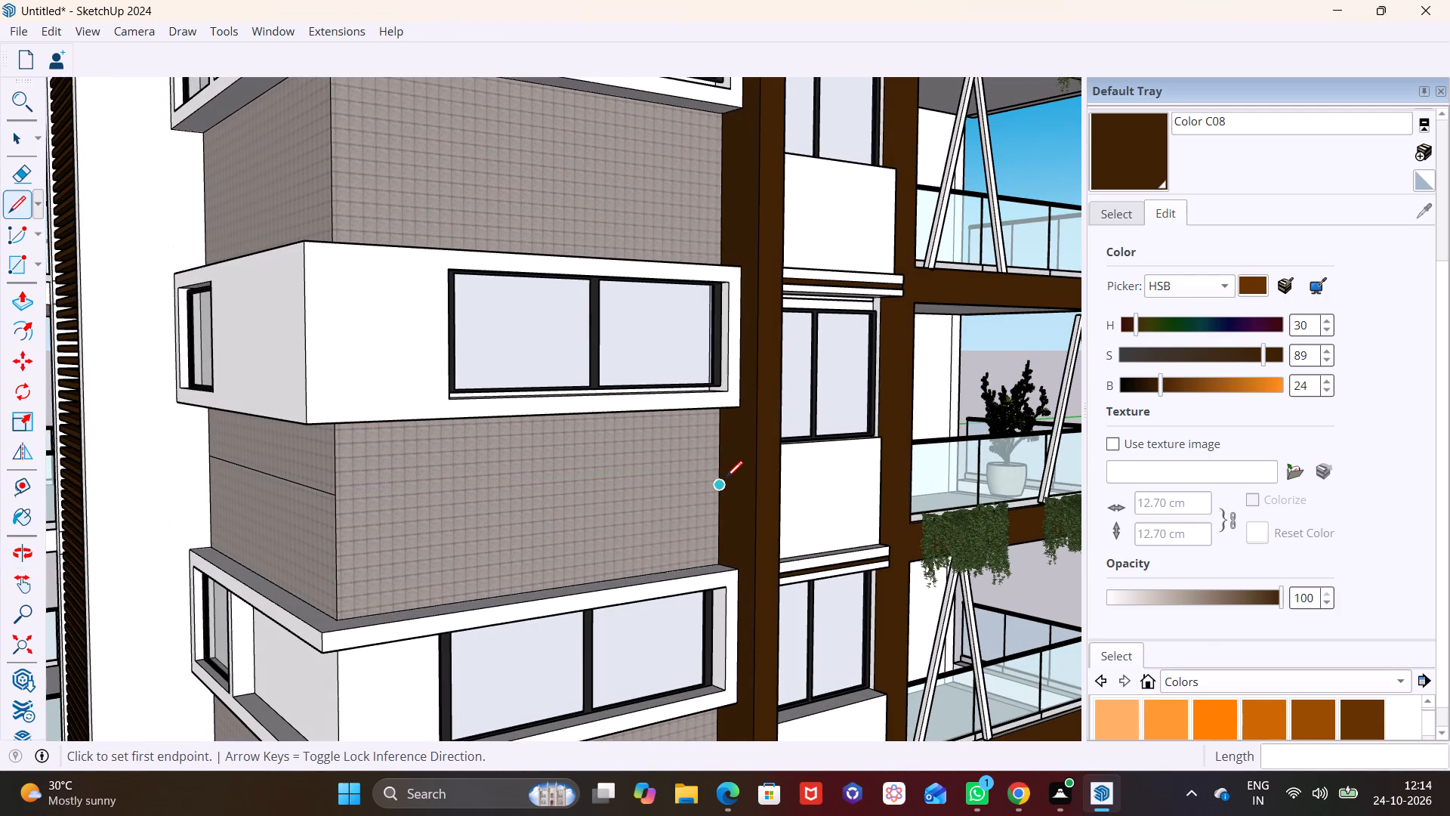
pyautogui.click(723, 472)
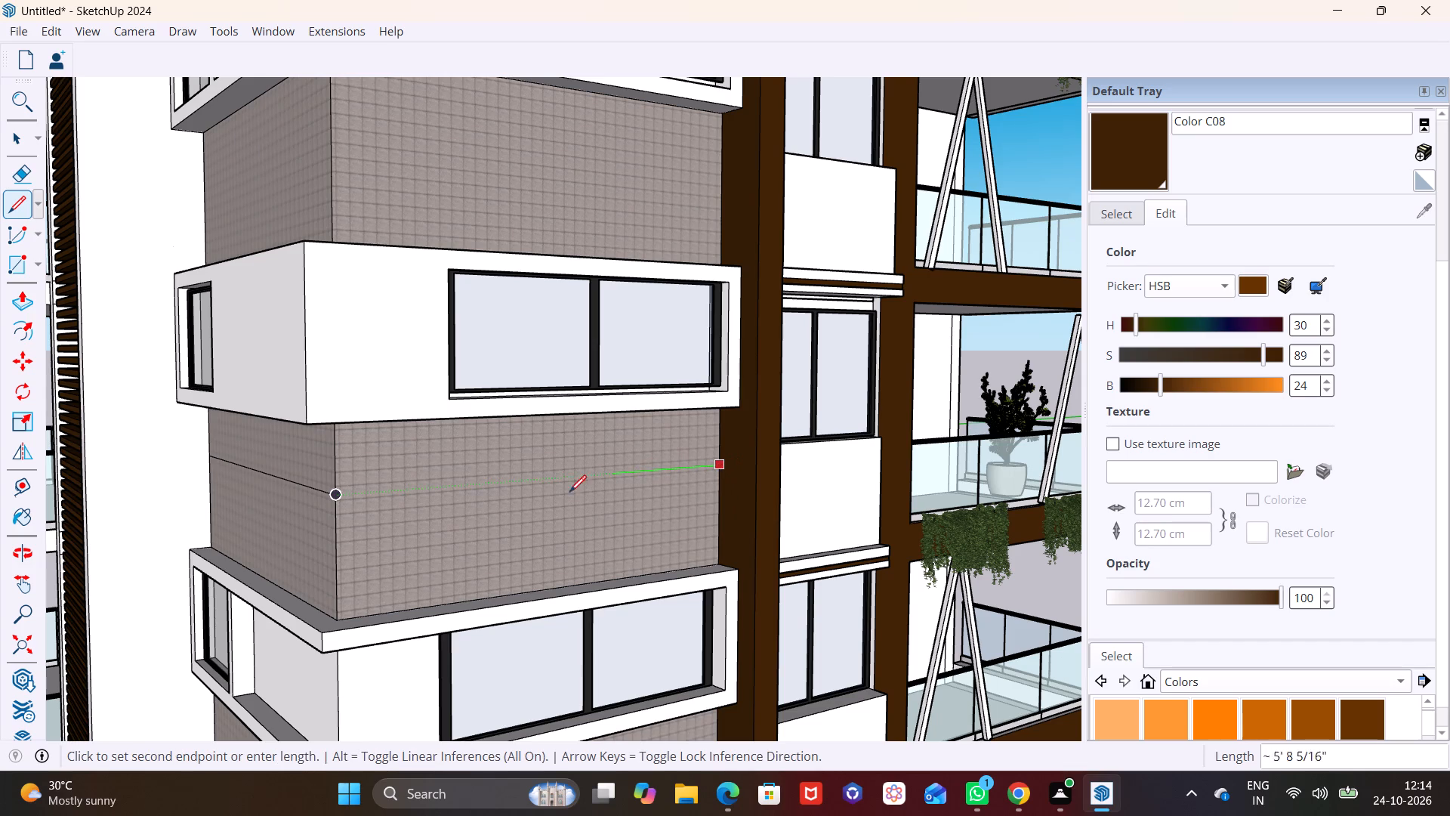
pyautogui.click(343, 490)
pyautogui.press('space')
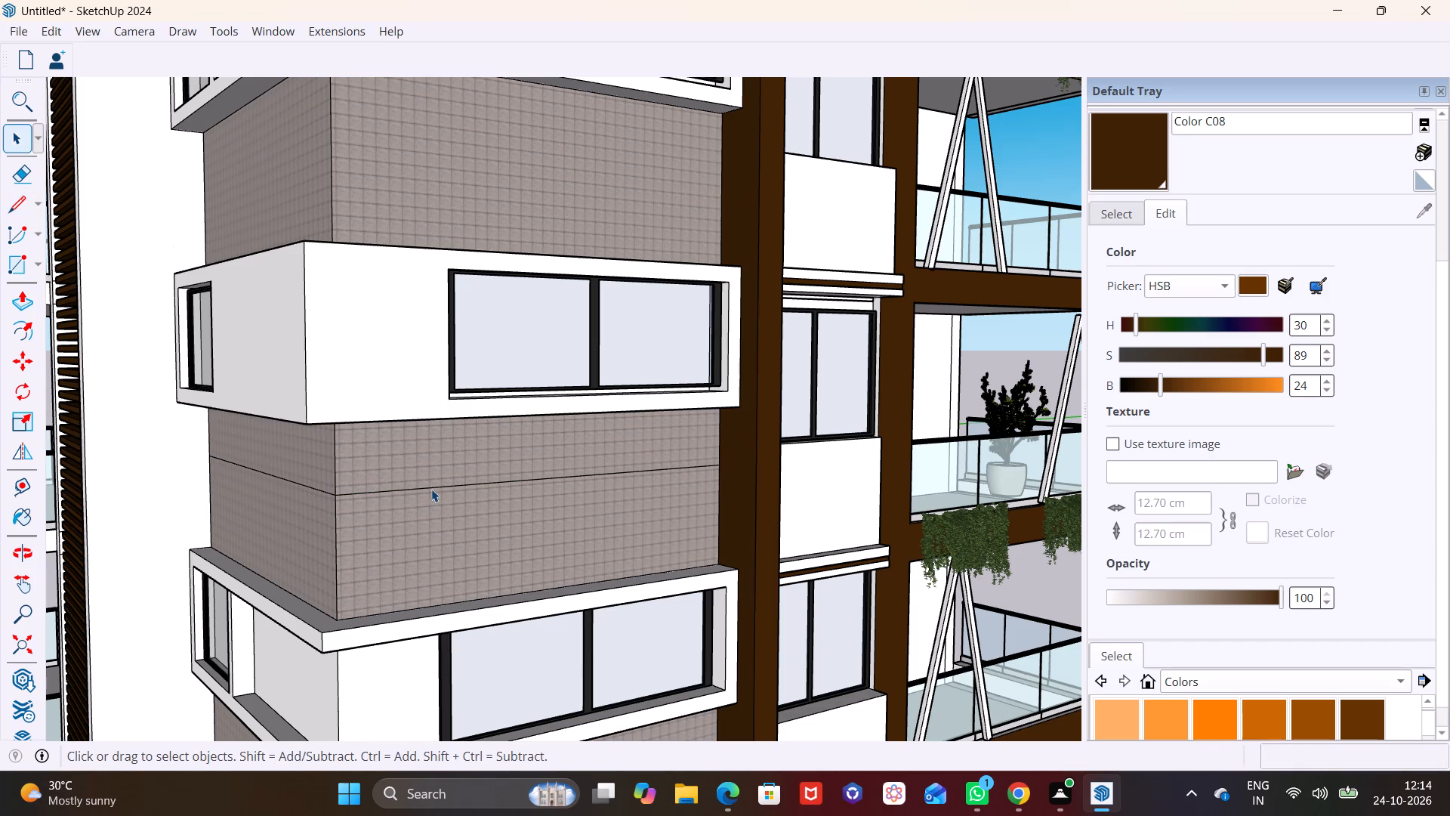
# Copy both segments of the line on the tiled wall band 1' downward to form a horizontal strip around the corner.
pyautogui.click(431, 489)
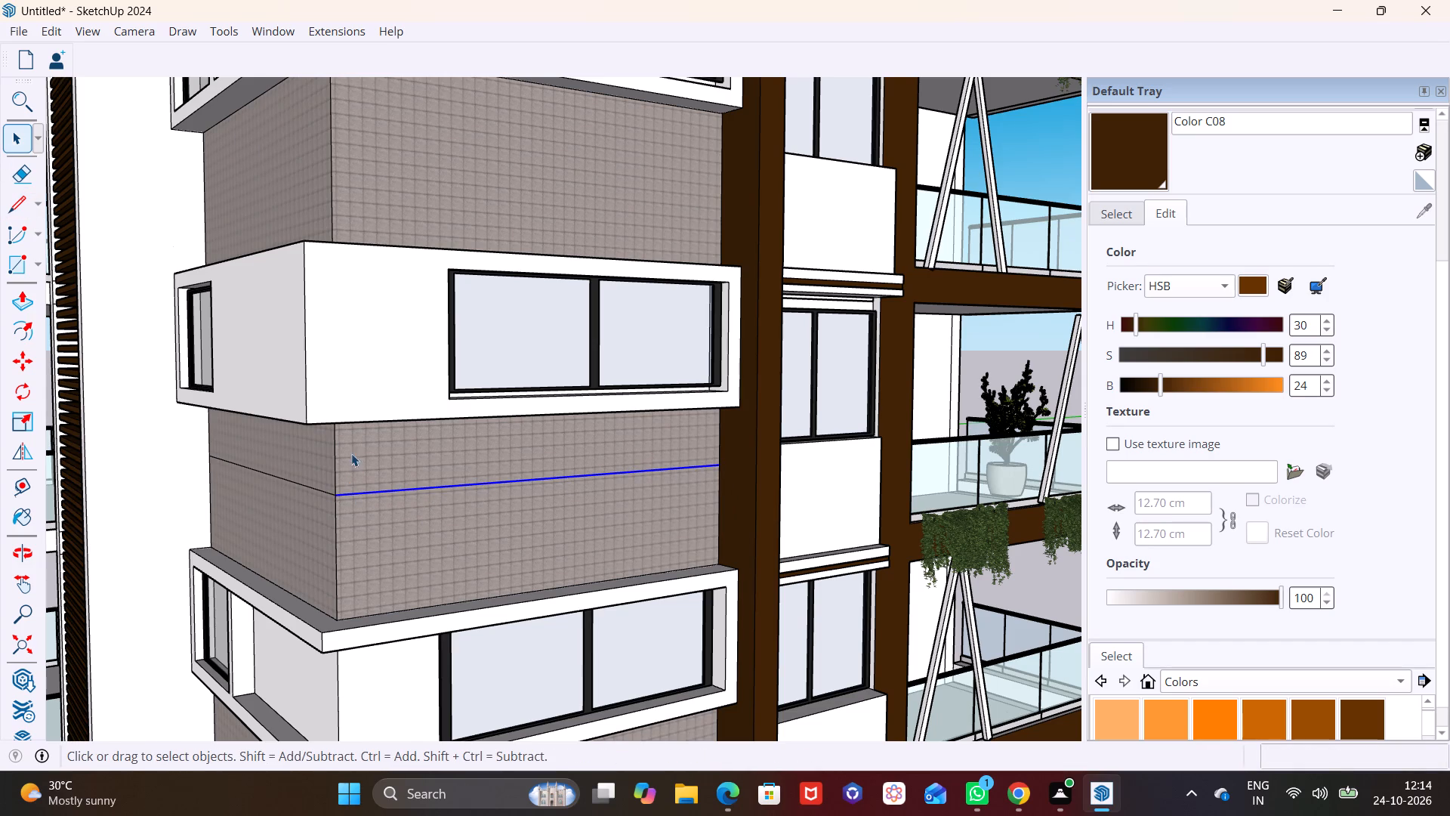
pyautogui.keyDown('ctrl'); pyautogui.click(308, 490); pyautogui.keyUp('ctrl')
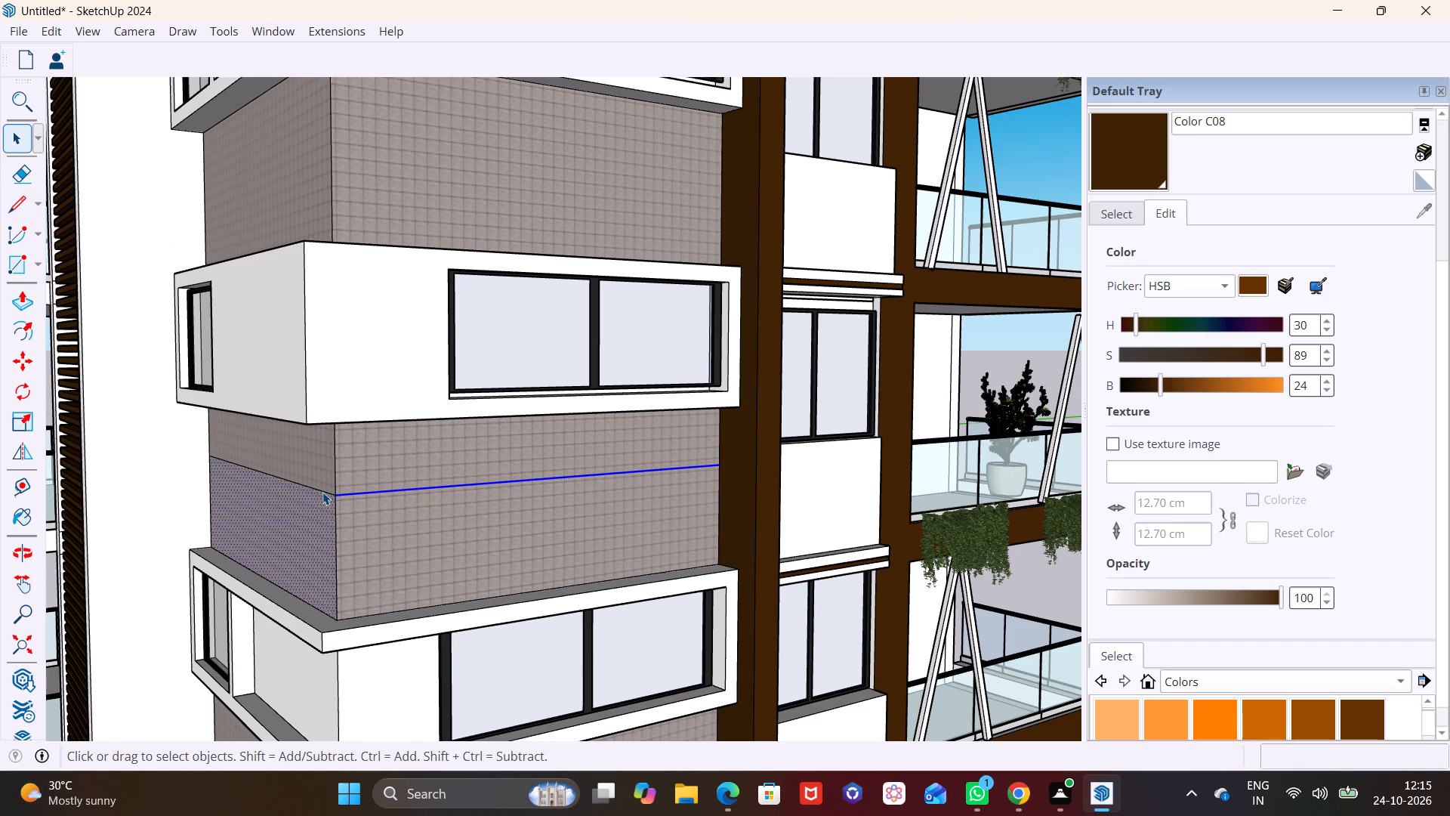
pyautogui.keyDown('ctrl'); pyautogui.click(322, 492); pyautogui.keyUp('ctrl')
pyautogui.click(169, 574)
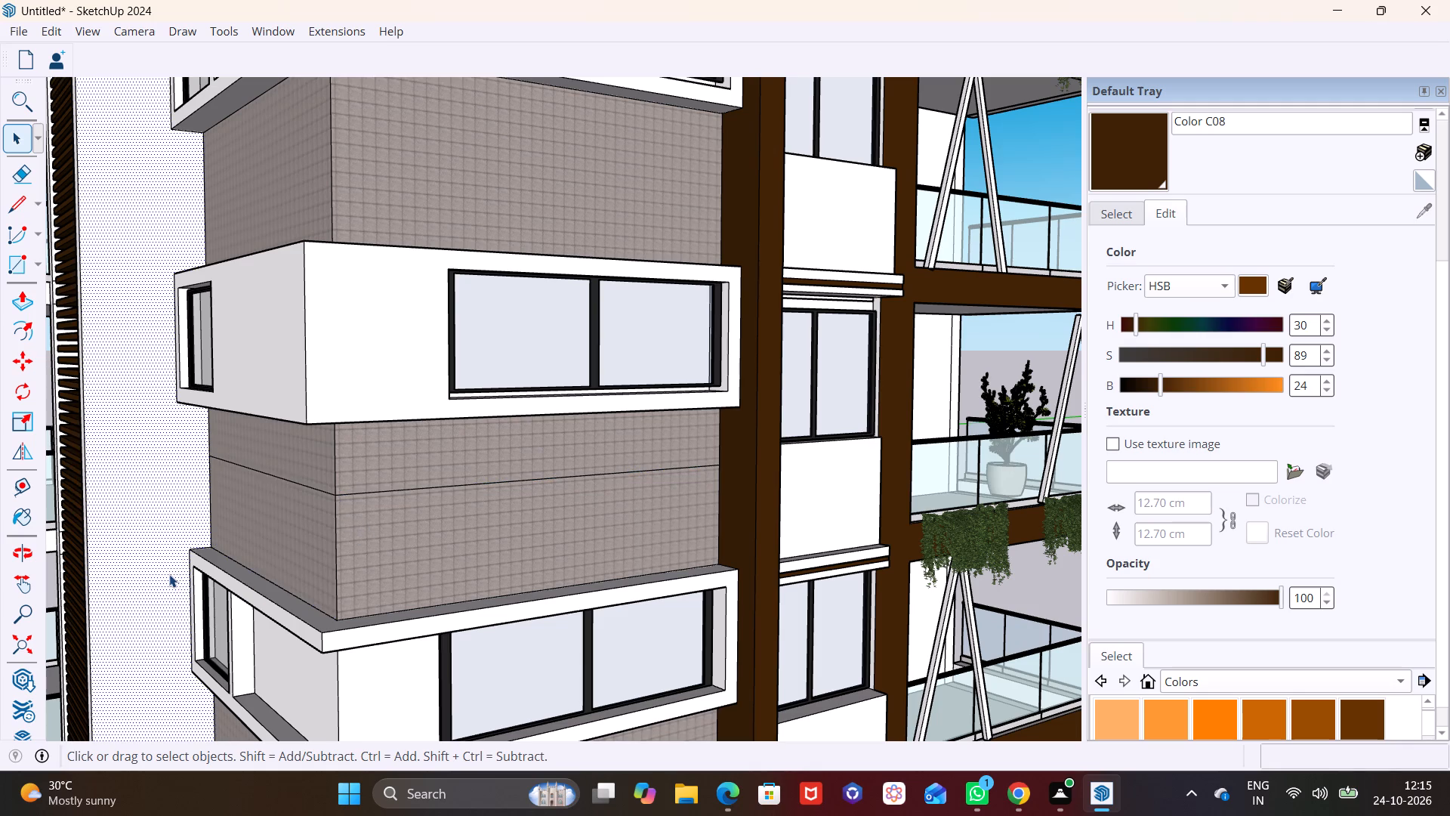
pyautogui.click(279, 481)
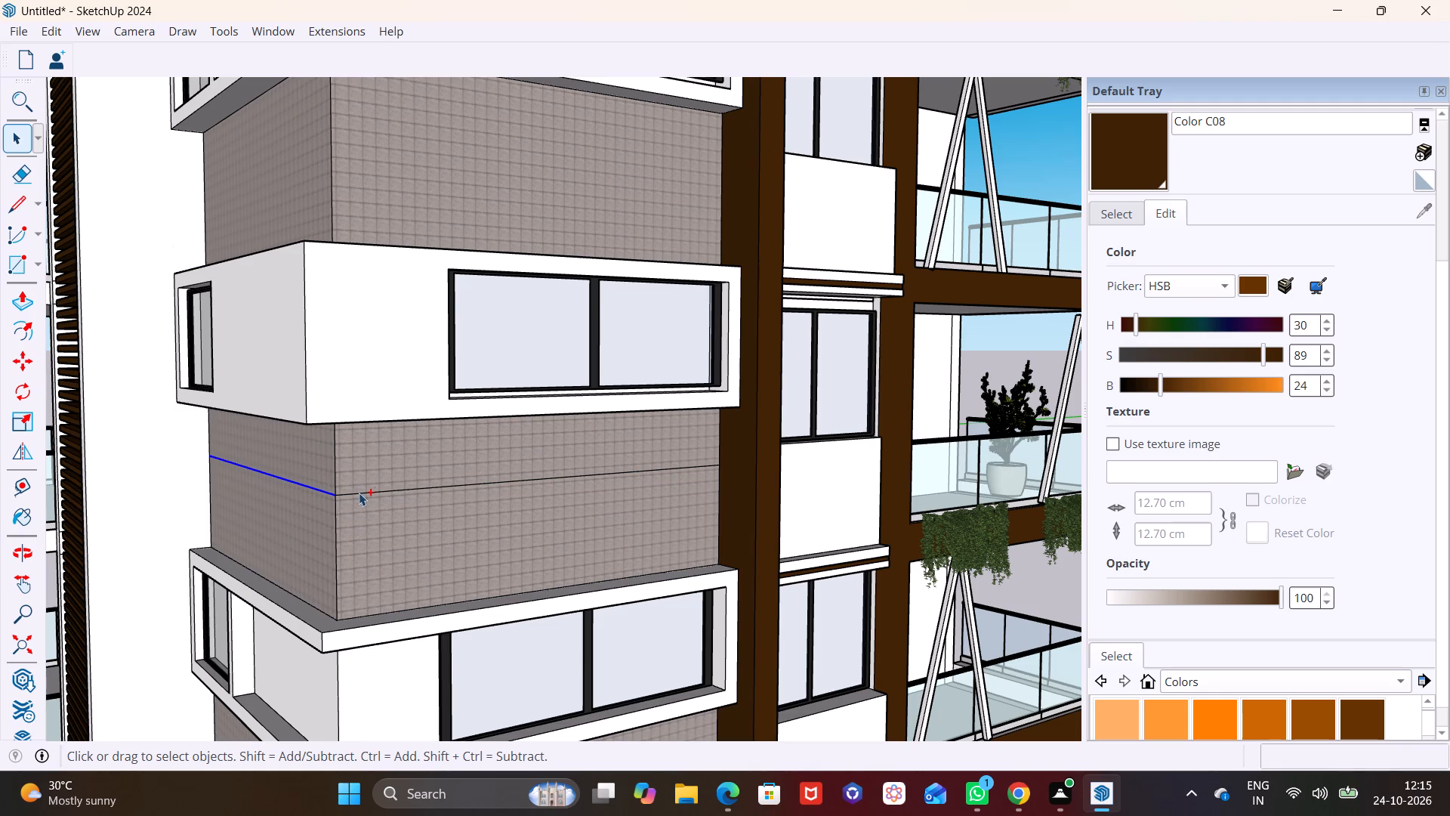
pyautogui.keyDown('ctrl'); pyautogui.click(359, 495); pyautogui.keyUp('ctrl')
pyautogui.moveTo(440, 514); pyautogui.dragTo(528, 462, button='middle')
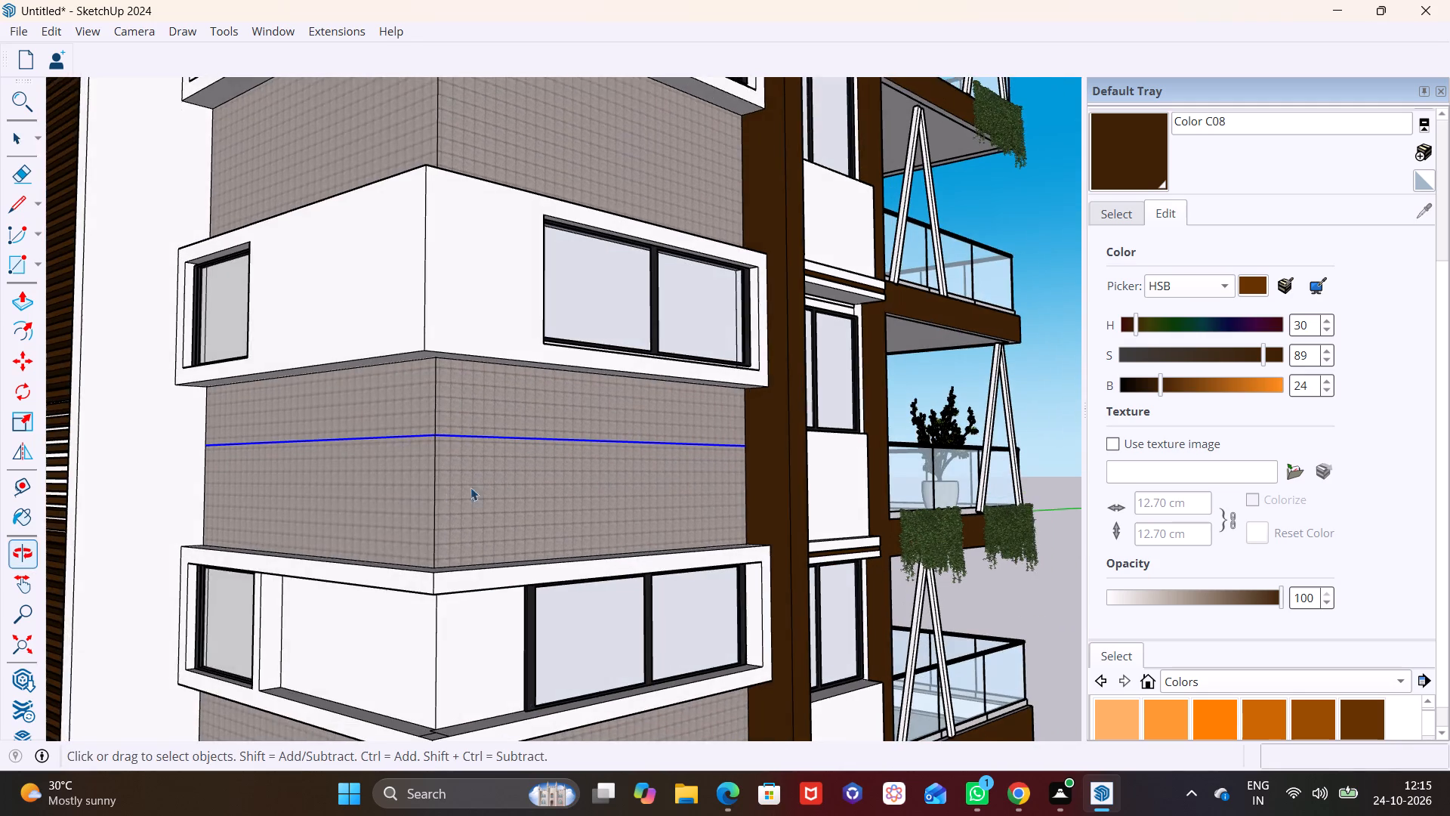
pyautogui.scroll(1, 426, 496)
pyautogui.moveTo(429, 481); pyautogui.dragTo(450, 539, button='middle')
pyautogui.scroll(1, 422, 517)
pyautogui.scroll(-1, 428, 517)
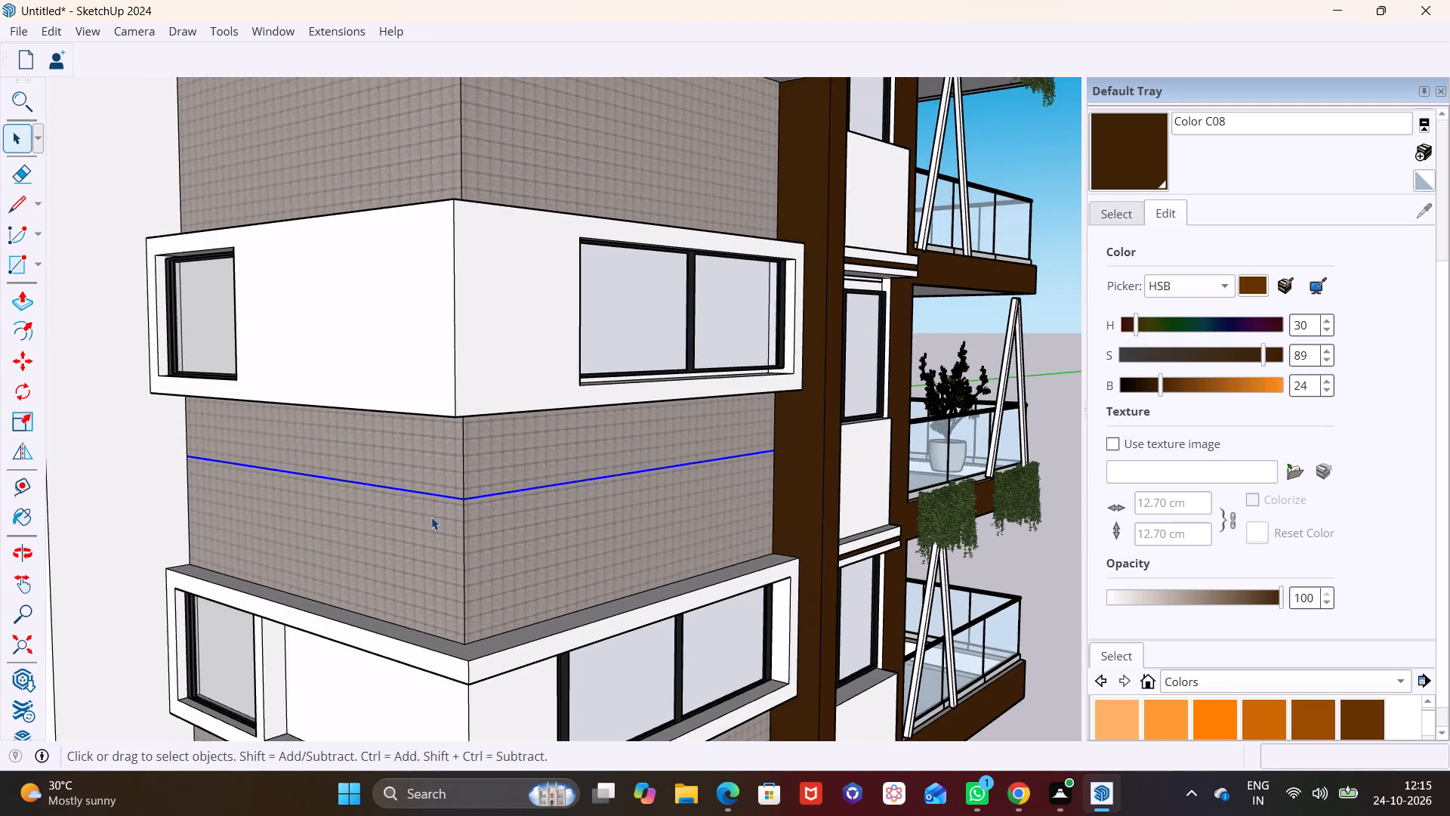
pyautogui.keyDown('shift'); pyautogui.moveTo(443, 516); pyautogui.dragTo(435, 473, button='middle'); pyautogui.keyUp('shift')
pyautogui.scroll(2, 442, 474)
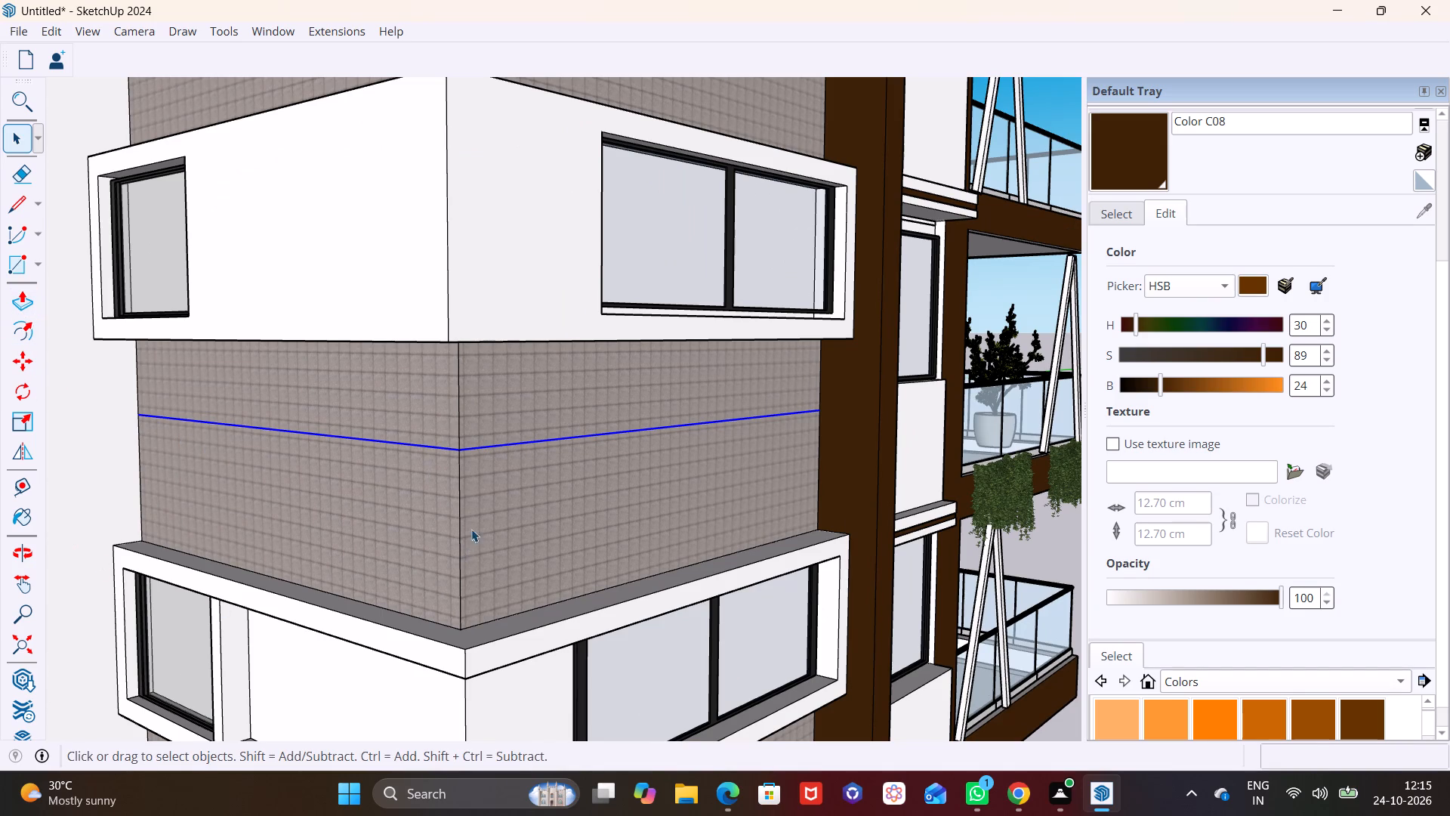
pyautogui.press('m')
pyautogui.click(815, 416)
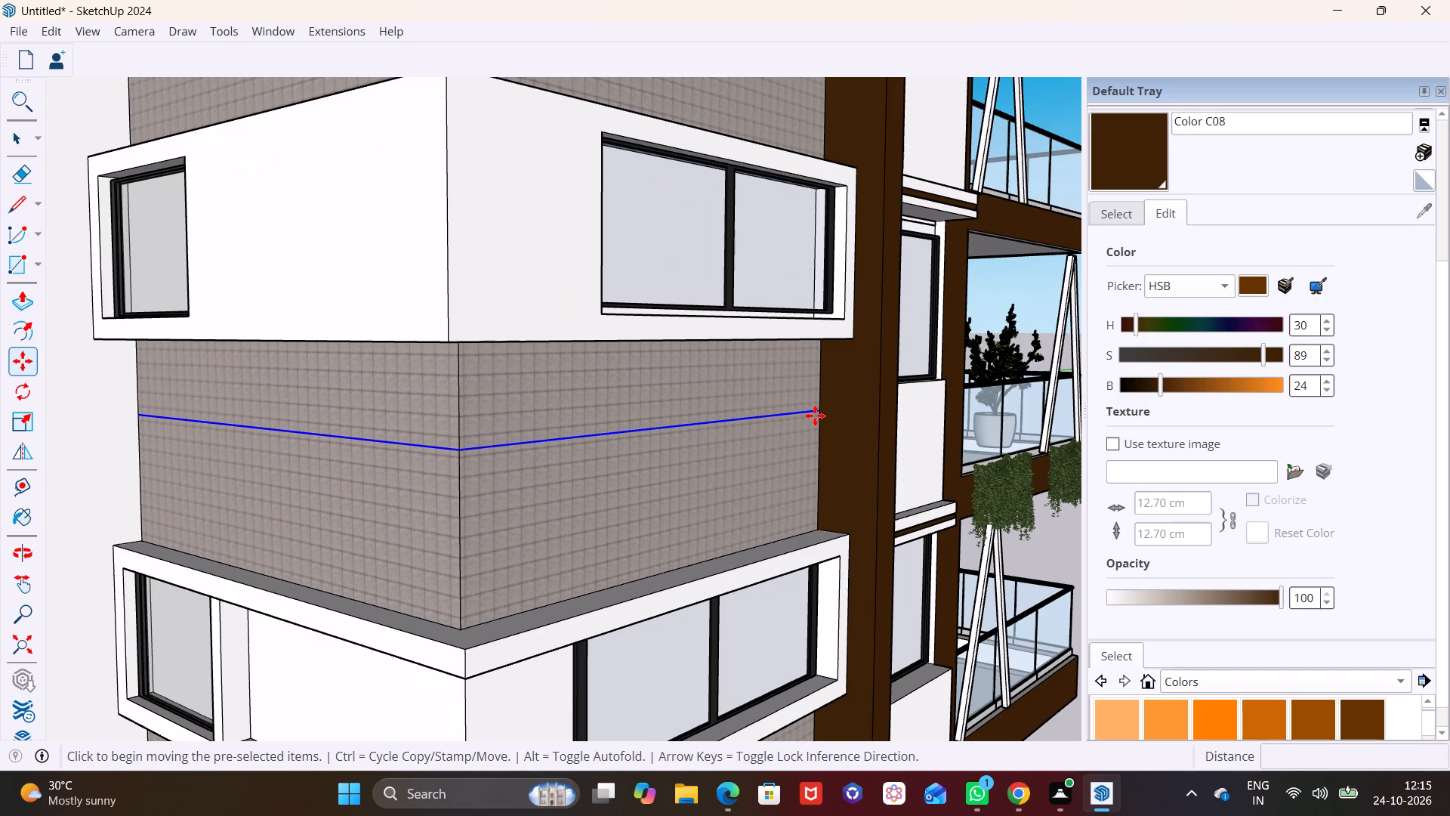
pyautogui.click(822, 446)
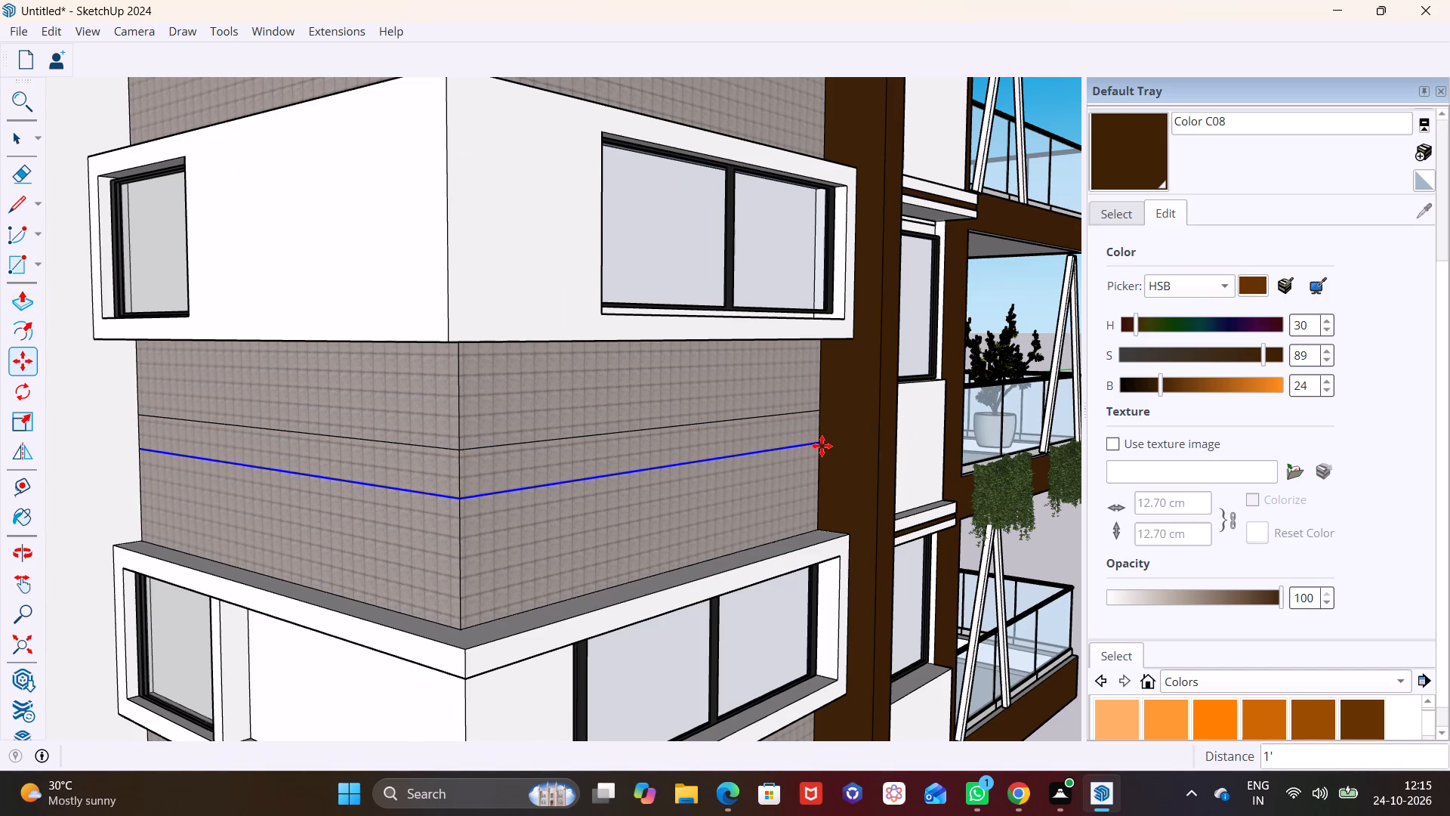
pyautogui.press('space')
pyautogui.scroll(-2, 583, 444)
pyautogui.click(150, 490)
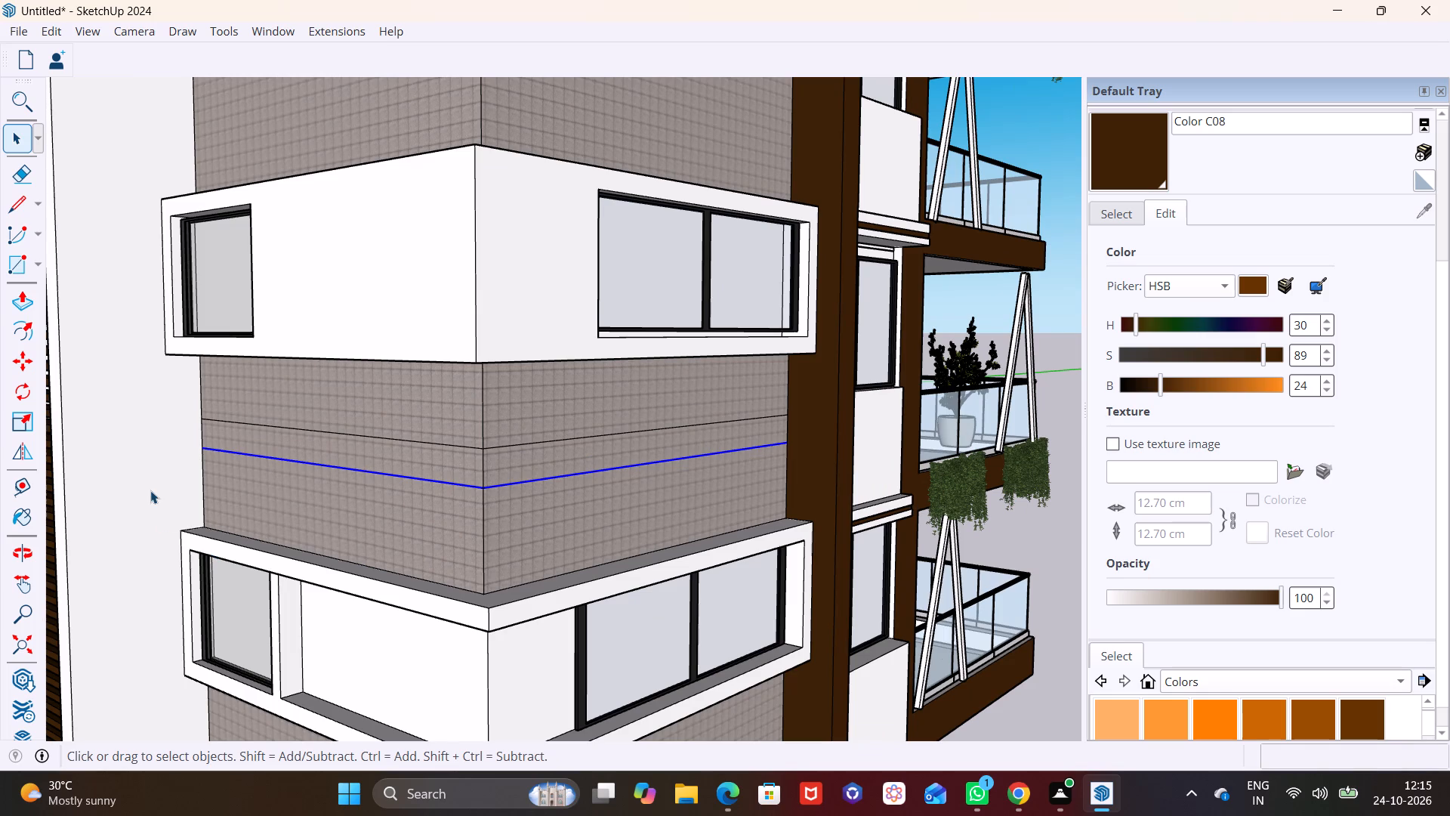
# Select all four strip line segments and copy them straight up onto the tiled band above the second window box.
pyautogui.scroll(7, 421, 450)
pyautogui.scroll(-6, 504, 462)
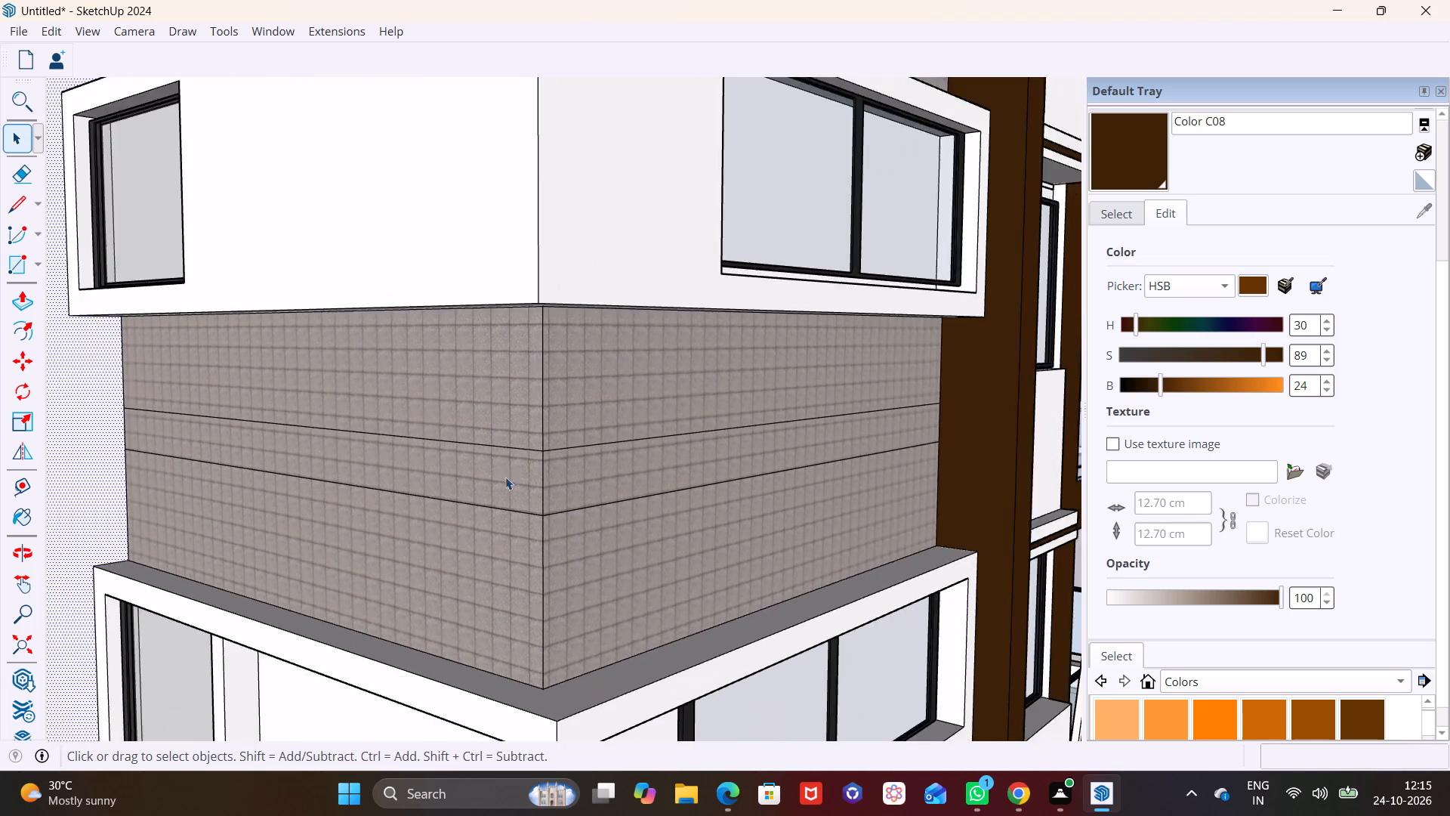
pyautogui.scroll(-6, 505, 477)
pyautogui.moveTo(505, 484); pyautogui.dragTo(252, 520, button='middle')
pyautogui.scroll(-7, 340, 484)
pyautogui.moveTo(382, 482); pyautogui.dragTo(520, 421, button='middle')
pyautogui.scroll(2, 509, 430)
pyautogui.scroll(5, 437, 351)
pyautogui.scroll(2, 325, 436)
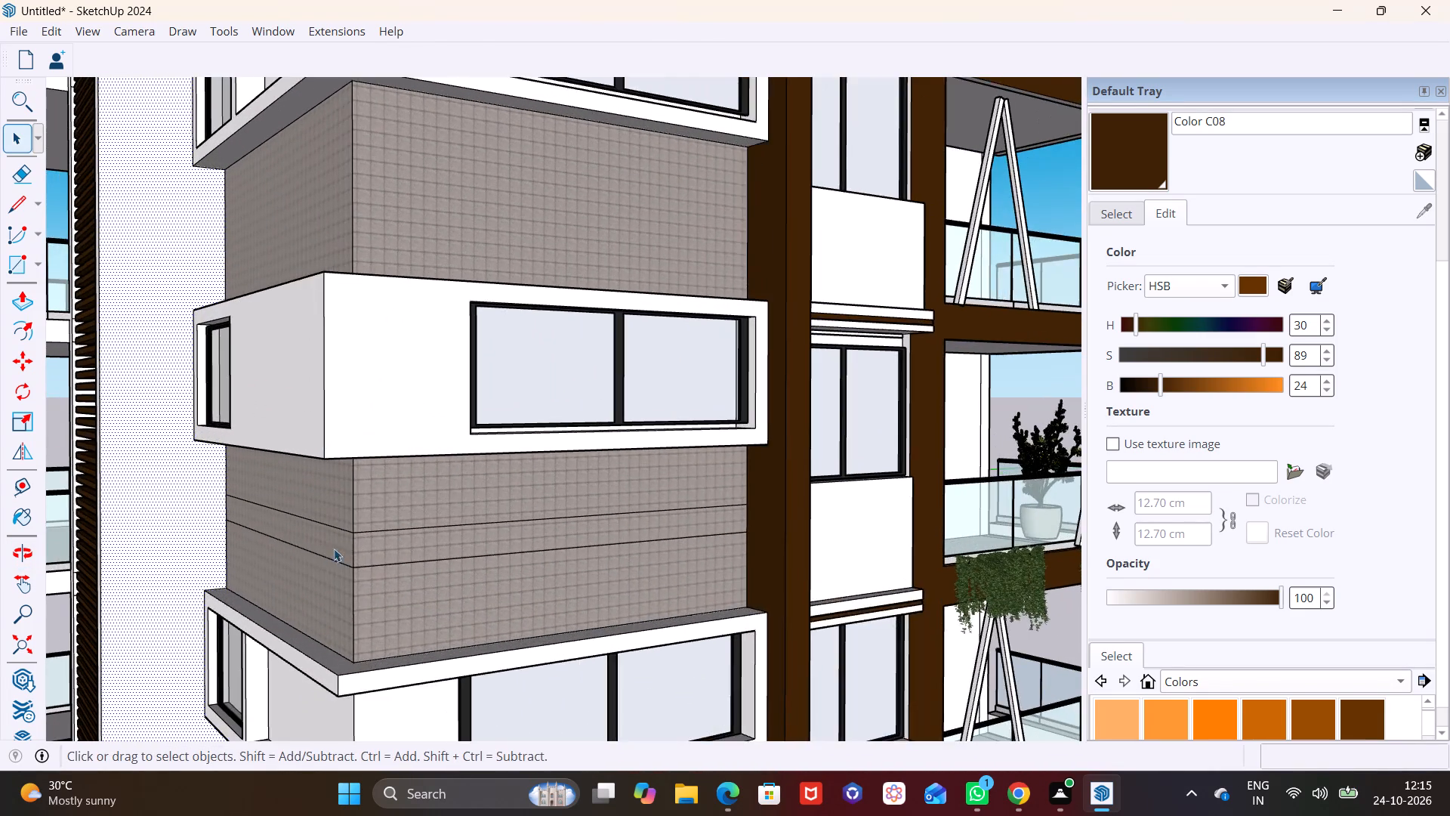
pyautogui.scroll(1, 338, 547)
pyautogui.moveTo(338, 547); pyautogui.dragTo(443, 546, button='middle')
pyautogui.scroll(3, 402, 515)
pyautogui.click(386, 524)
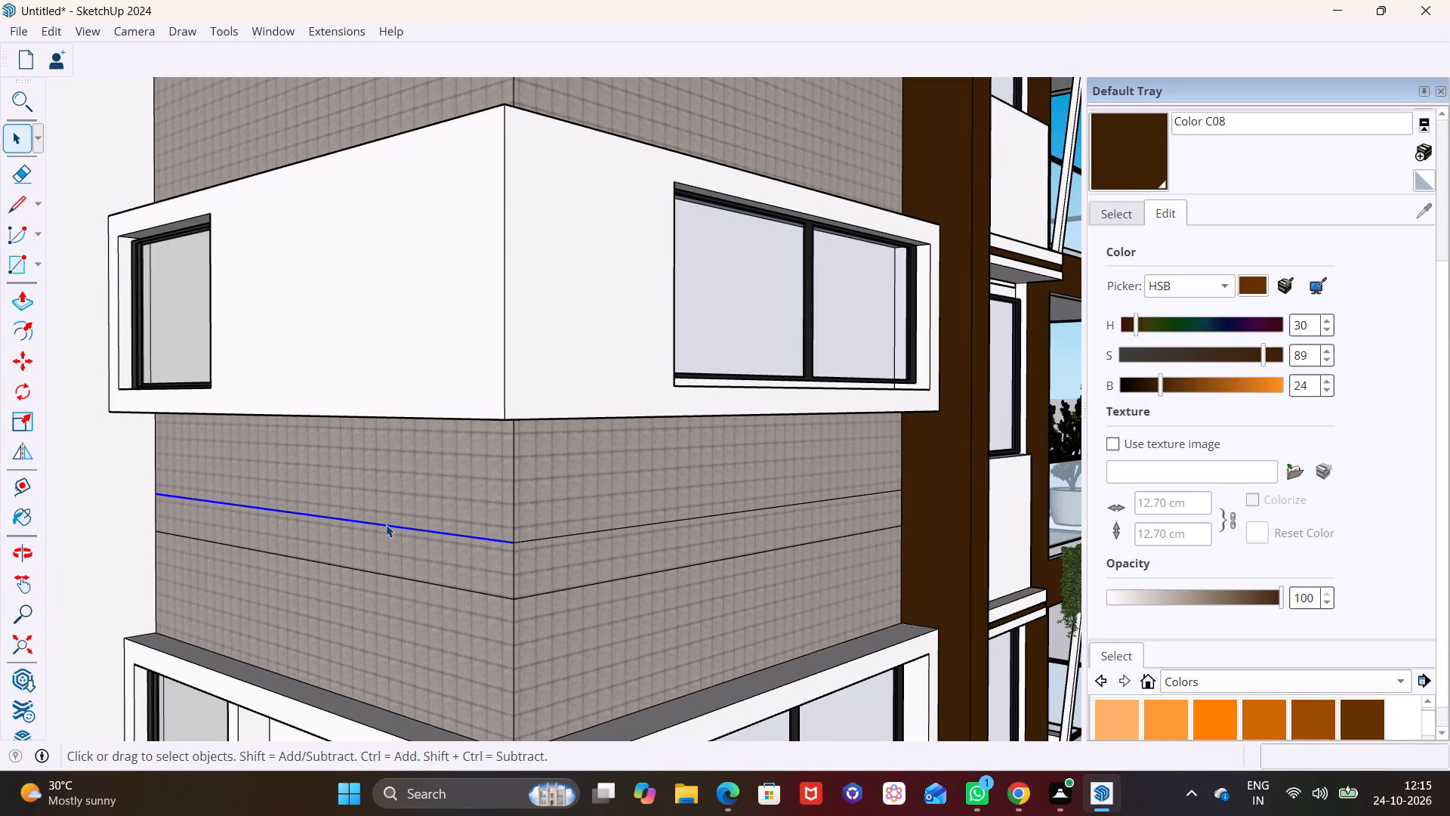
pyautogui.keyDown('ctrl'); pyautogui.click(378, 573); pyautogui.keyUp('ctrl')
pyautogui.keyDown('ctrl'); pyautogui.click(545, 539); pyautogui.keyUp('ctrl')
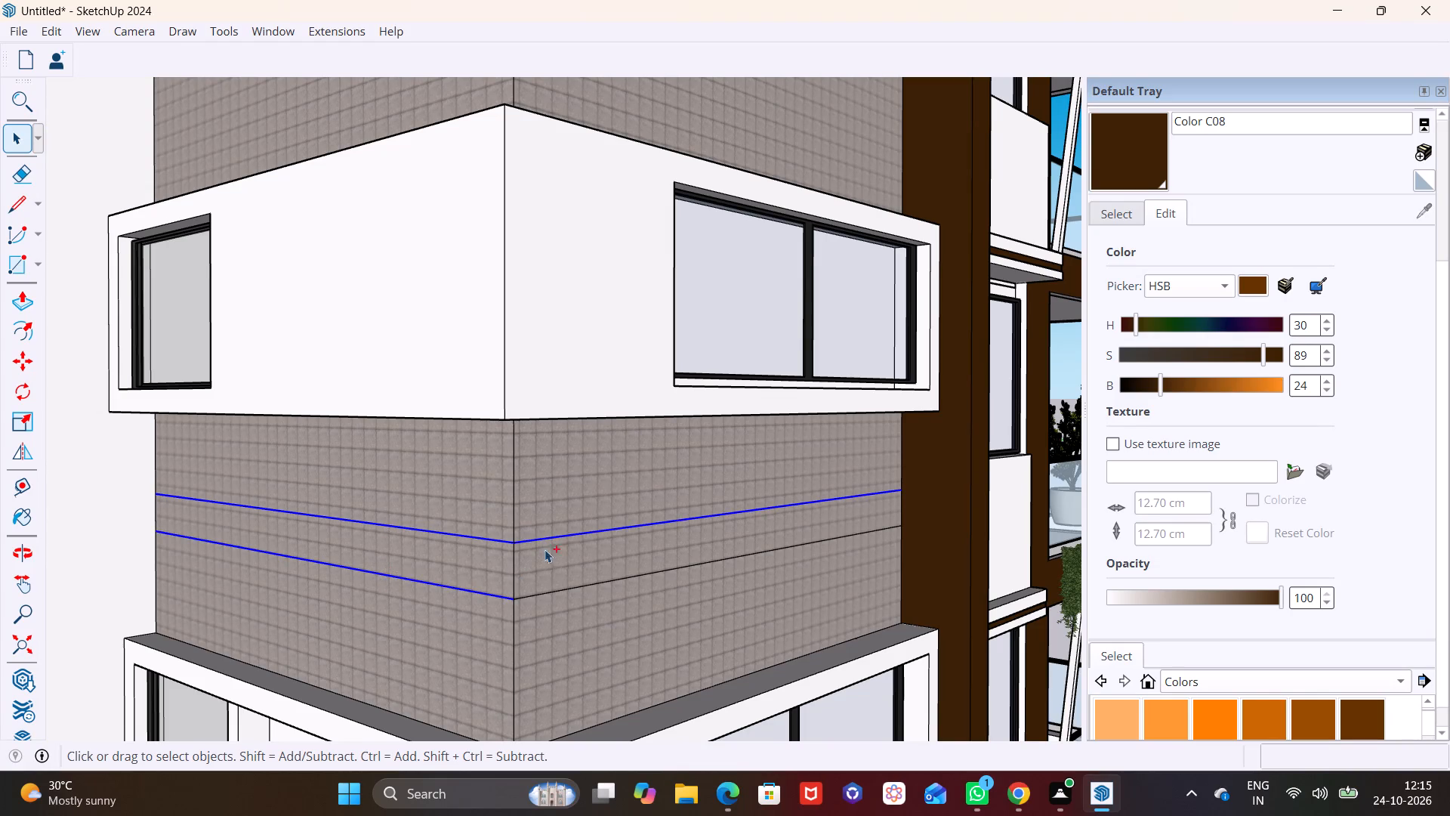
pyautogui.keyDown('ctrl'); pyautogui.click(548, 592); pyautogui.keyUp('ctrl')
pyautogui.press('m')
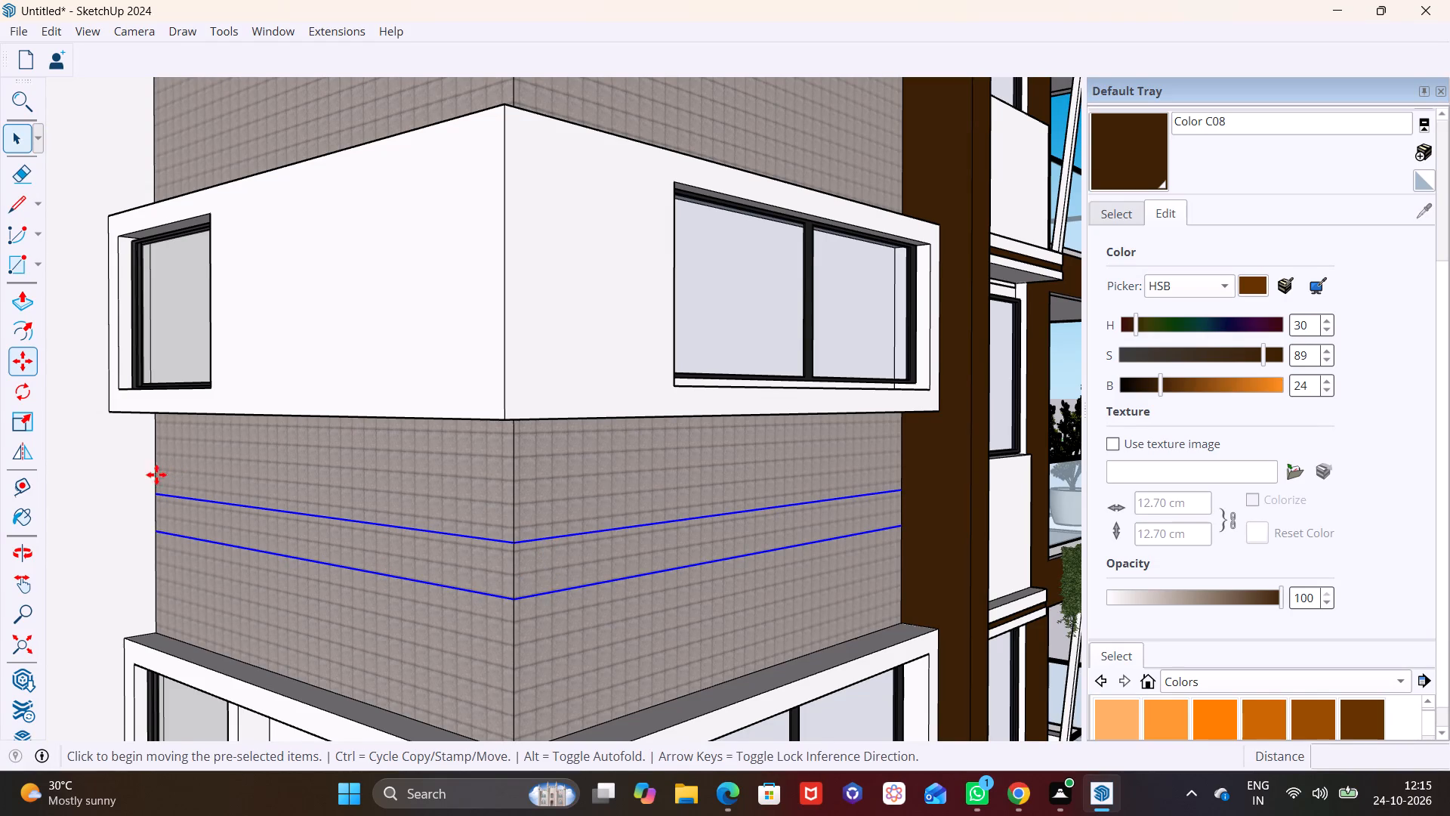
pyautogui.click(154, 496)
pyautogui.scroll(-5, 187, 352)
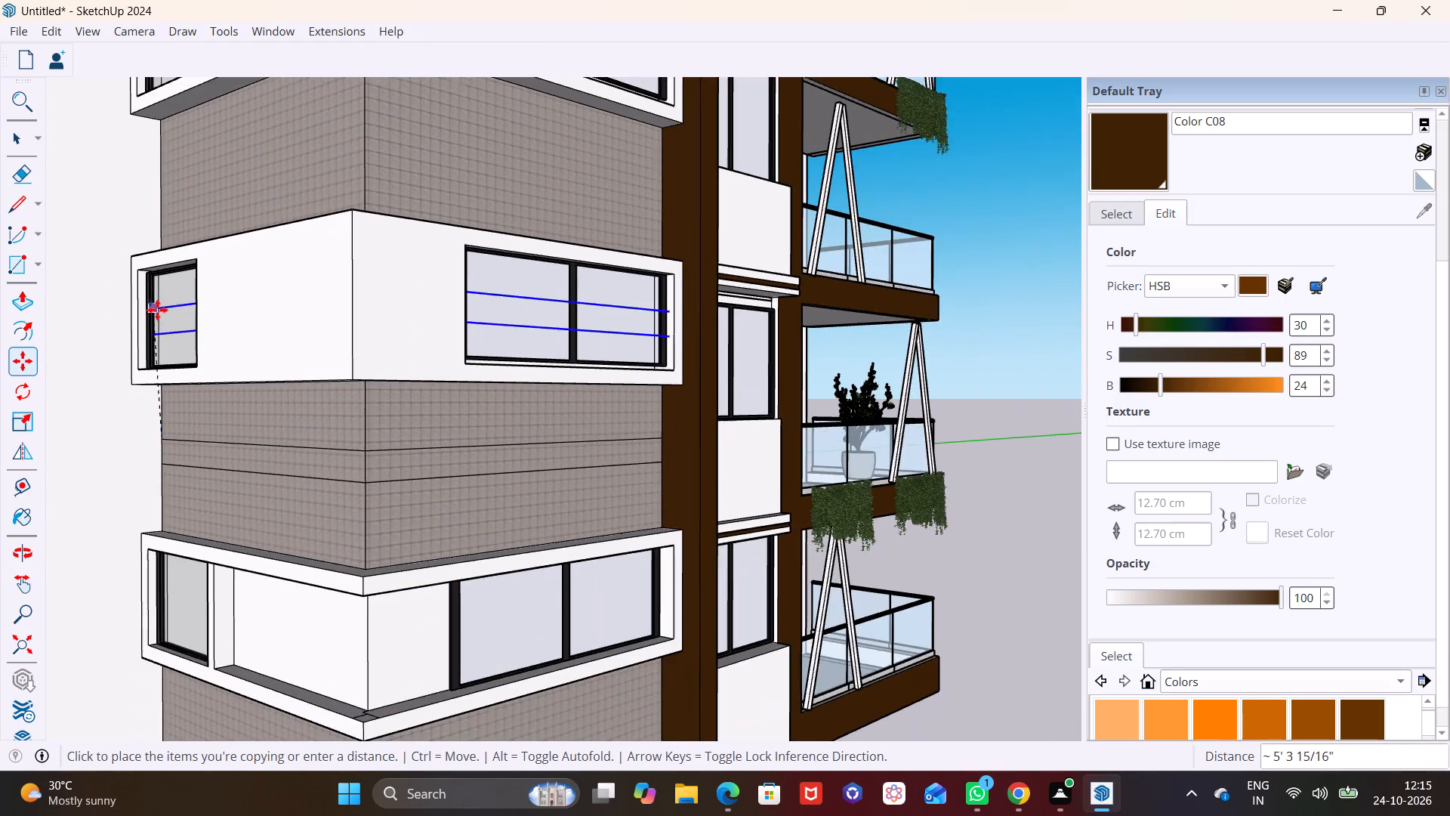
pyautogui.keyDown('shift'); pyautogui.moveTo(166, 274); pyautogui.dragTo(171, 444, button='middle'); pyautogui.keyUp('shift')
pyautogui.scroll(1, 174, 382)
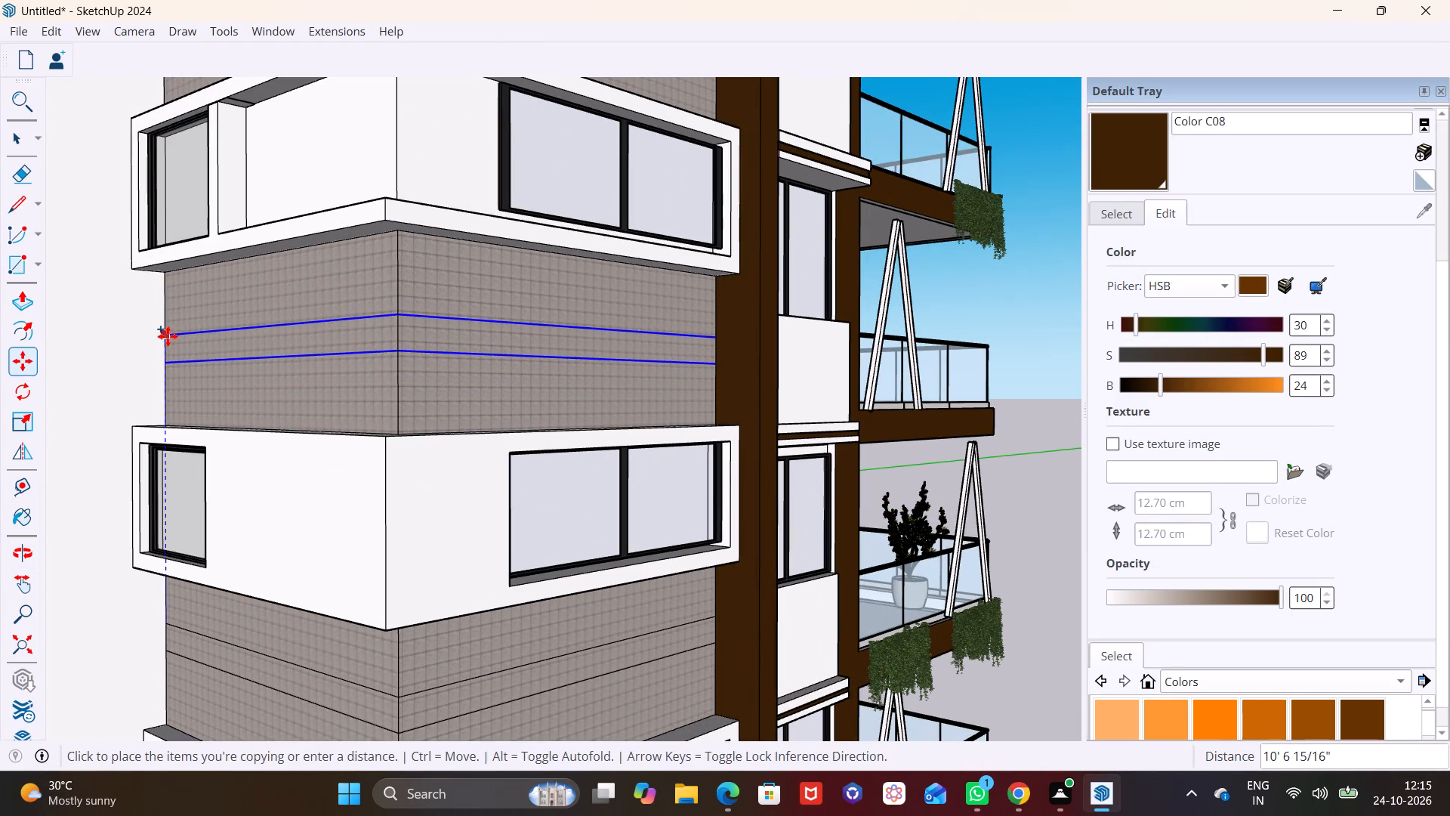
pyautogui.click(166, 339)
# Copy the four strip lines straight up again, about 11' 6", onto the tiled band below the top window box.
pyautogui.click(169, 346)
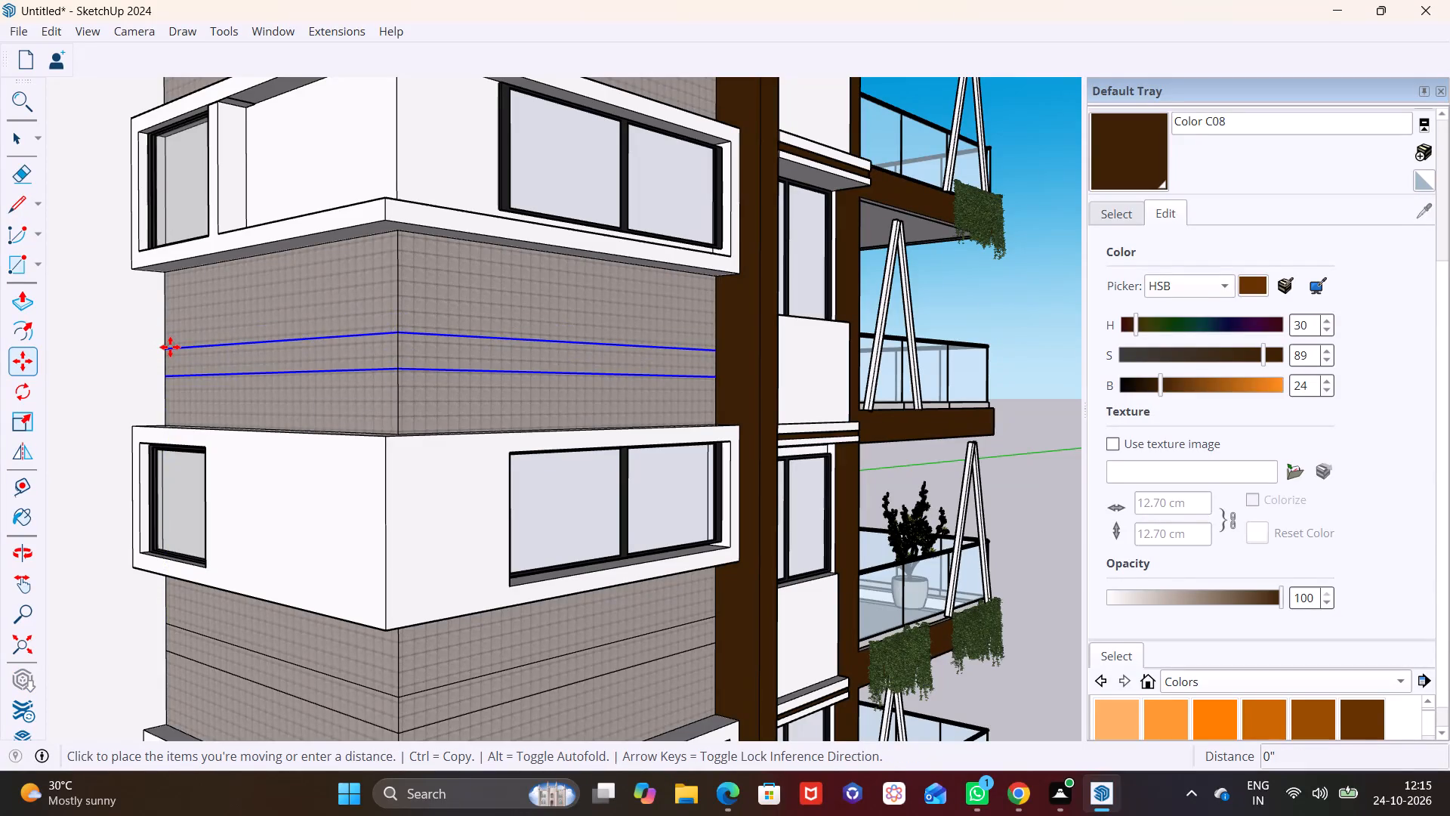
pyautogui.scroll(-2, 175, 249)
pyautogui.keyDown('shift'); pyautogui.moveTo(177, 270); pyautogui.dragTo(177, 322, button='middle'); pyautogui.keyUp('shift')
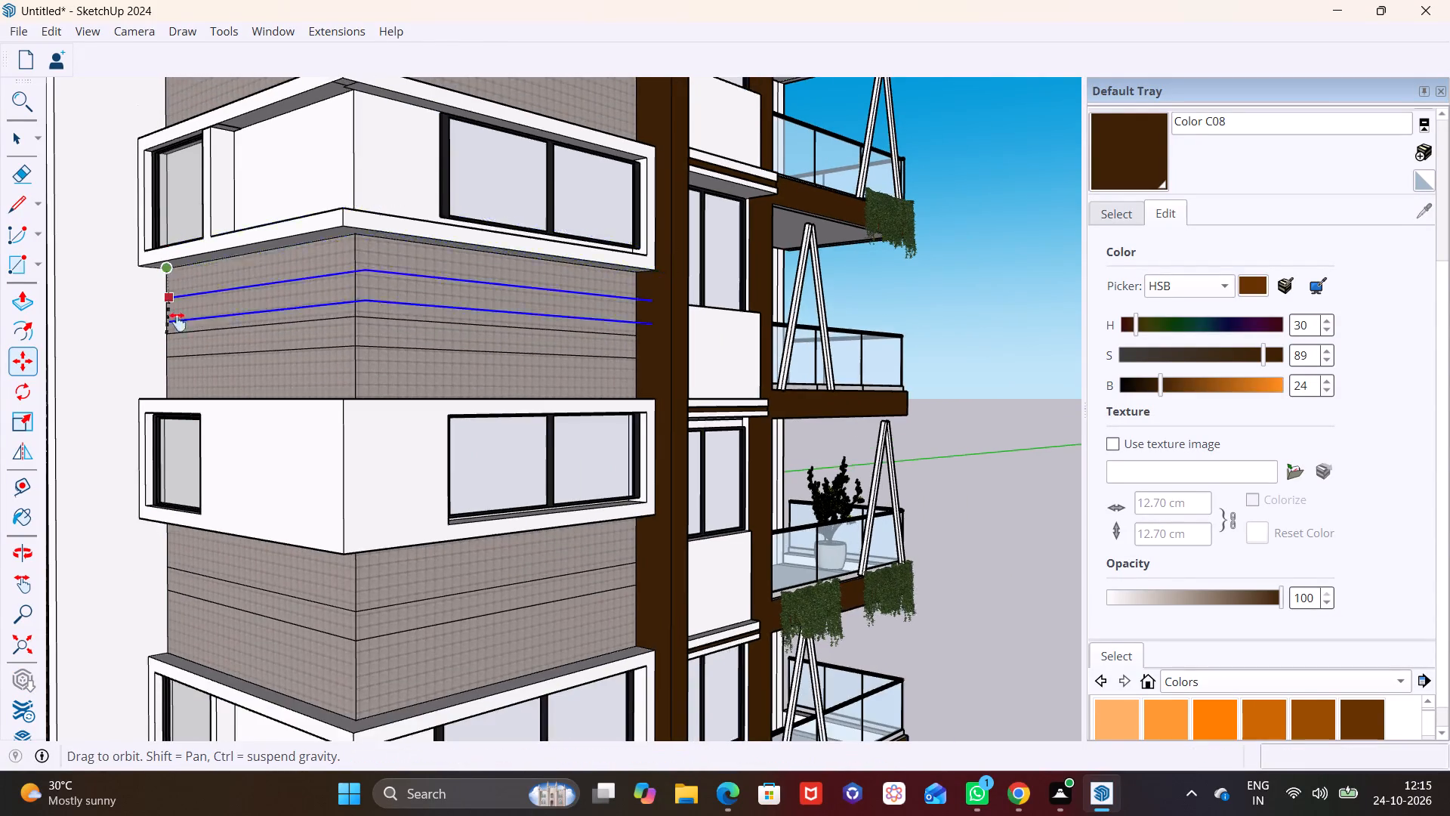
pyautogui.keyDown('shift'); pyautogui.moveTo(177, 322); pyautogui.dragTo(185, 527, button='middle'); pyautogui.keyUp('shift')
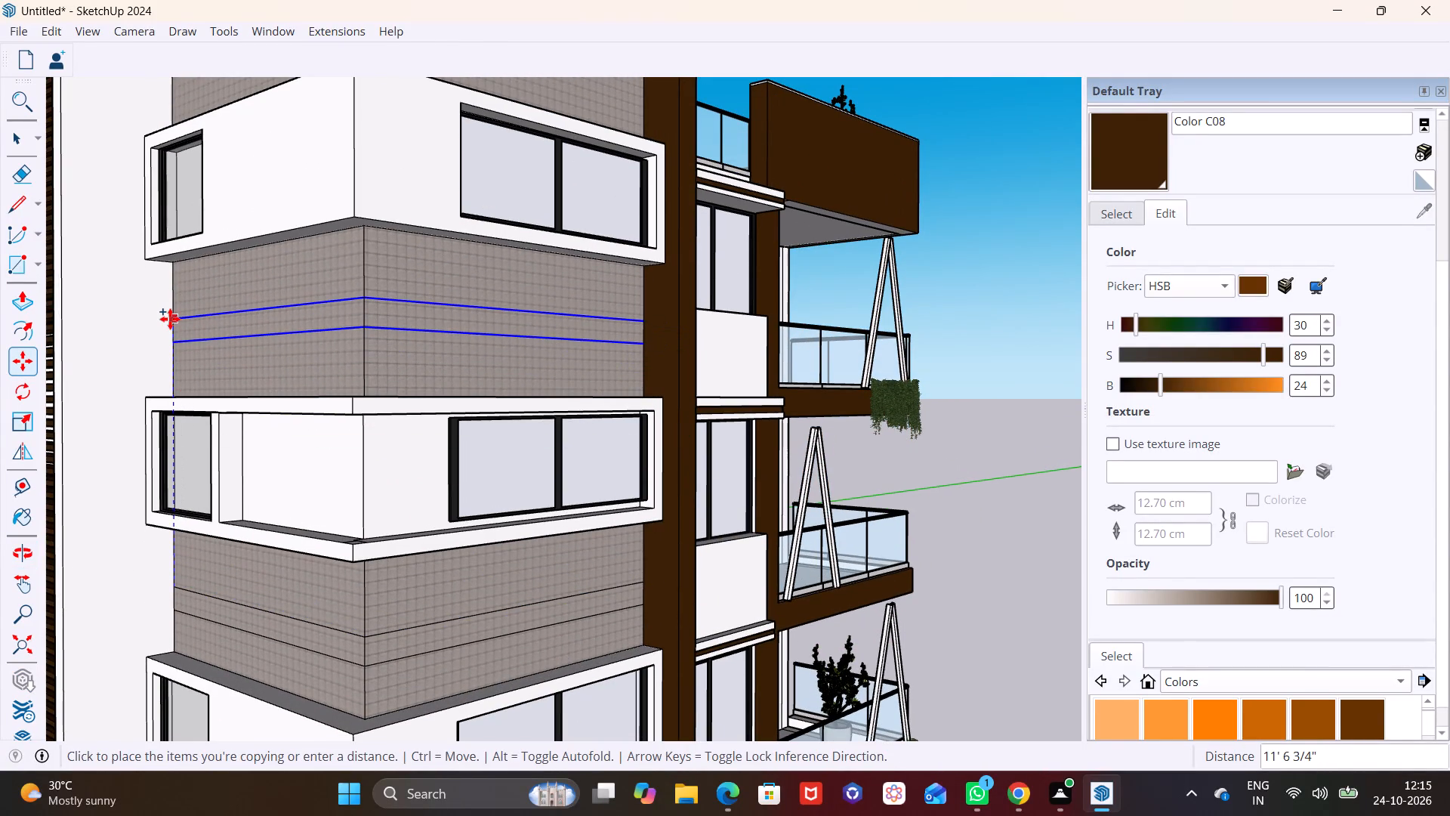
pyautogui.click(170, 319)
# Copy the four strip lines down about 33' 4" onto the ground-level tiled band below the lowest window box.
pyautogui.click(171, 318)
pyautogui.scroll(-3, 180, 279)
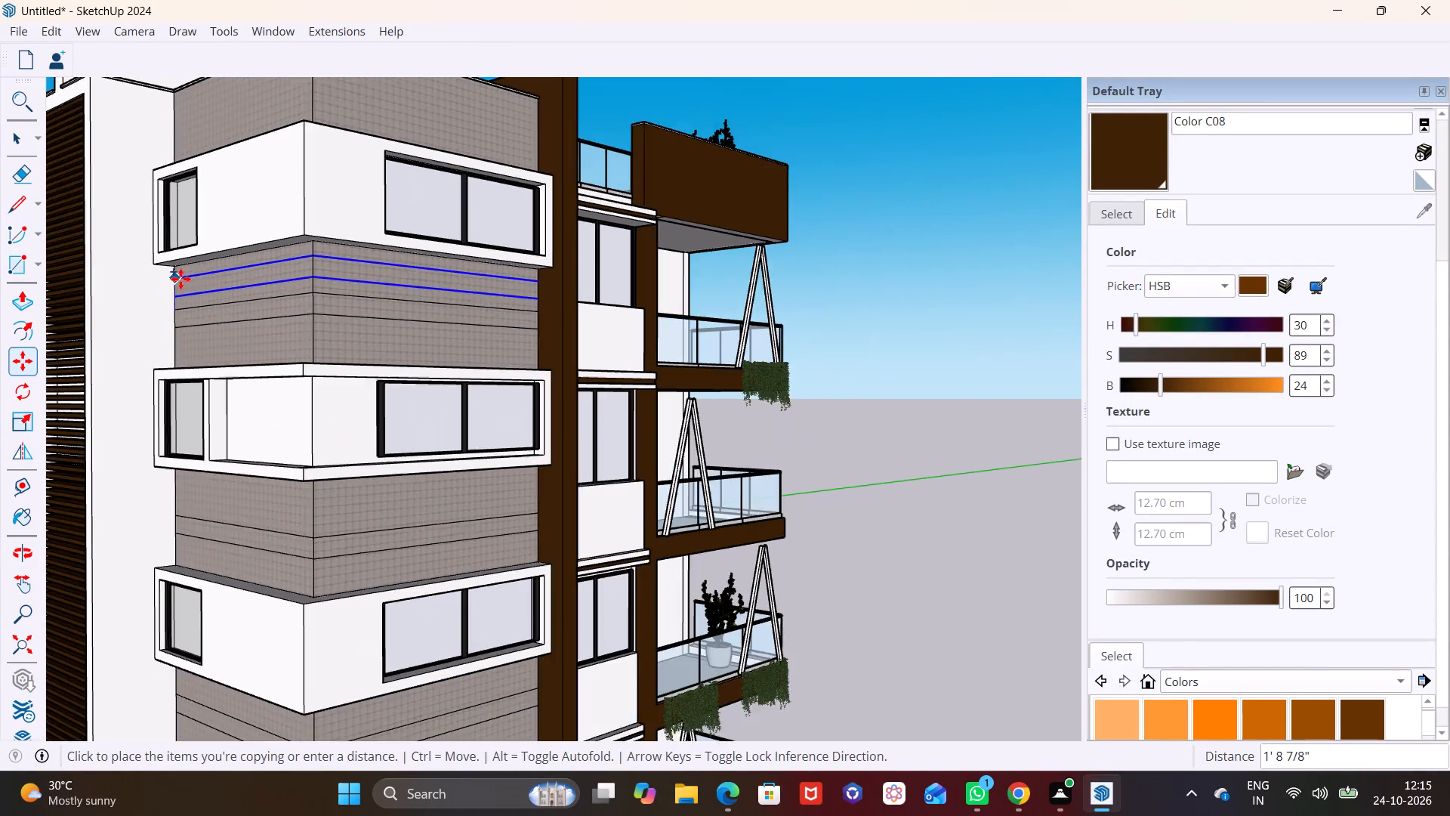
pyautogui.scroll(-3, 180, 279)
pyautogui.keyDown('shift'); pyautogui.moveTo(199, 247); pyautogui.dragTo(199, 485, button='middle'); pyautogui.keyUp('shift')
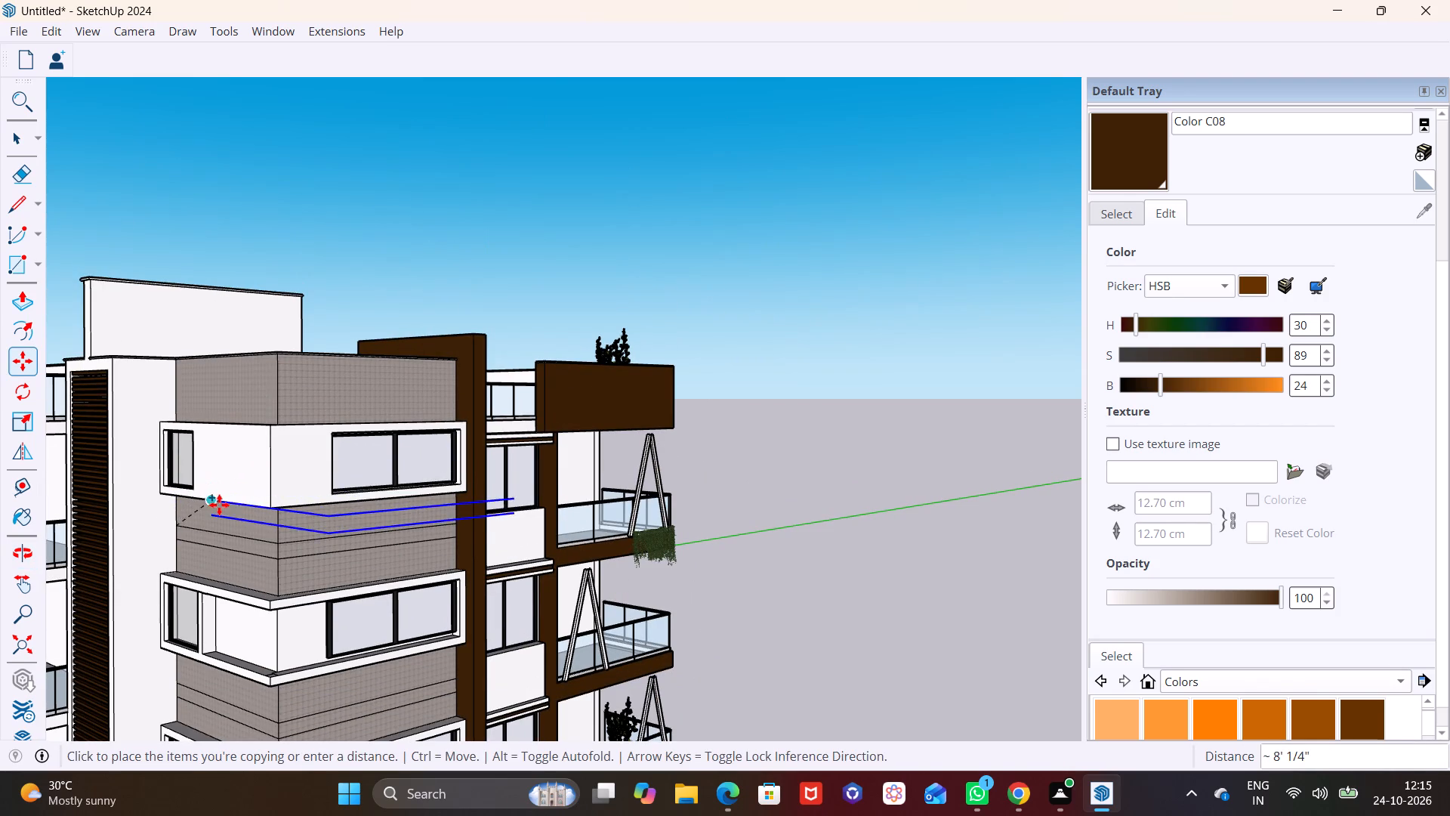
pyautogui.keyDown('shift'); pyautogui.moveTo(306, 555); pyautogui.dragTo(315, 303, button='middle'); pyautogui.keyUp('shift')
pyautogui.keyDown('shift'); pyautogui.moveTo(287, 556); pyautogui.dragTo(381, 315, button='middle'); pyautogui.keyUp('shift')
pyautogui.scroll(5, 283, 502)
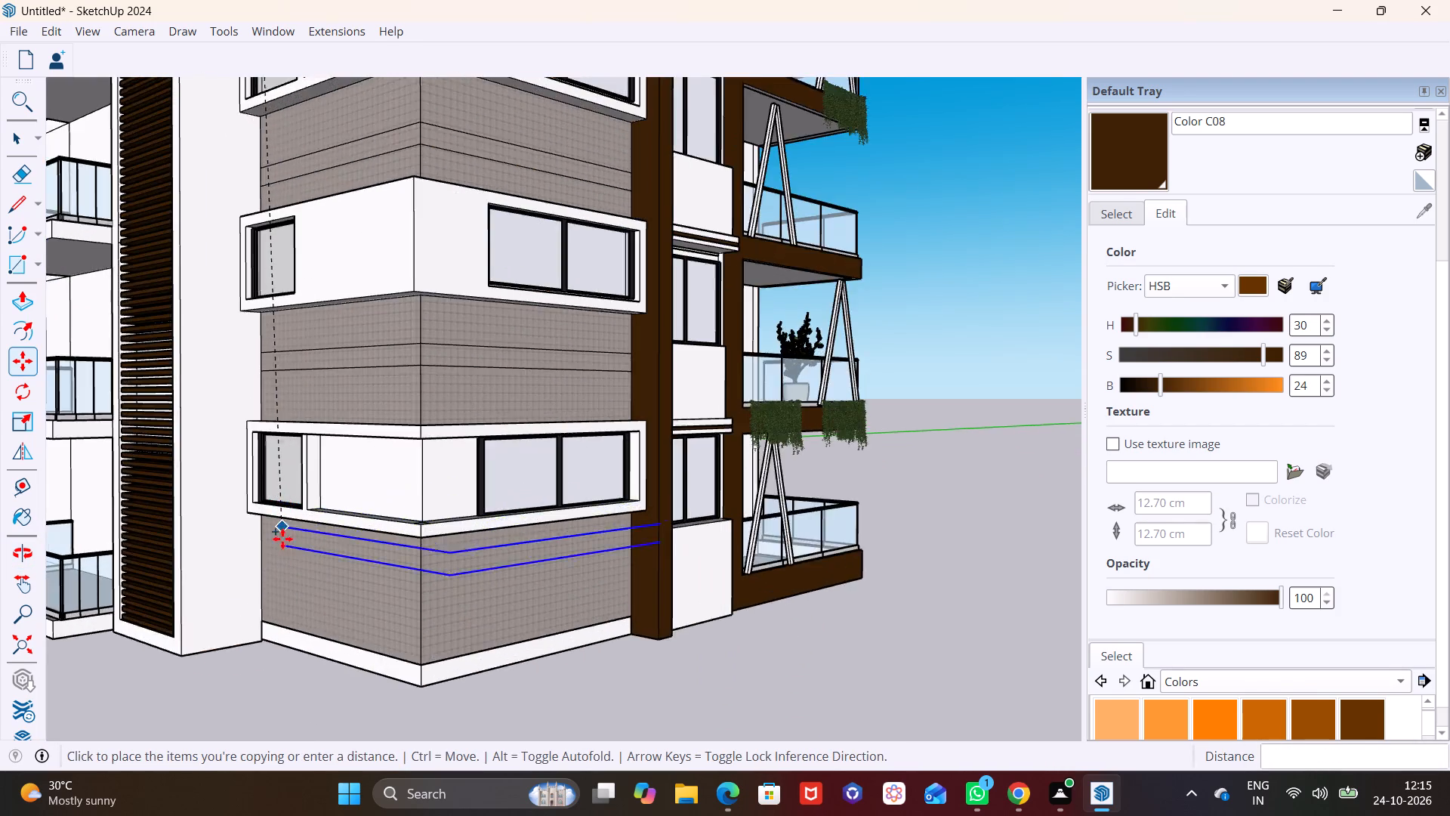
pyautogui.scroll(1, 282, 539)
pyautogui.click(258, 573)
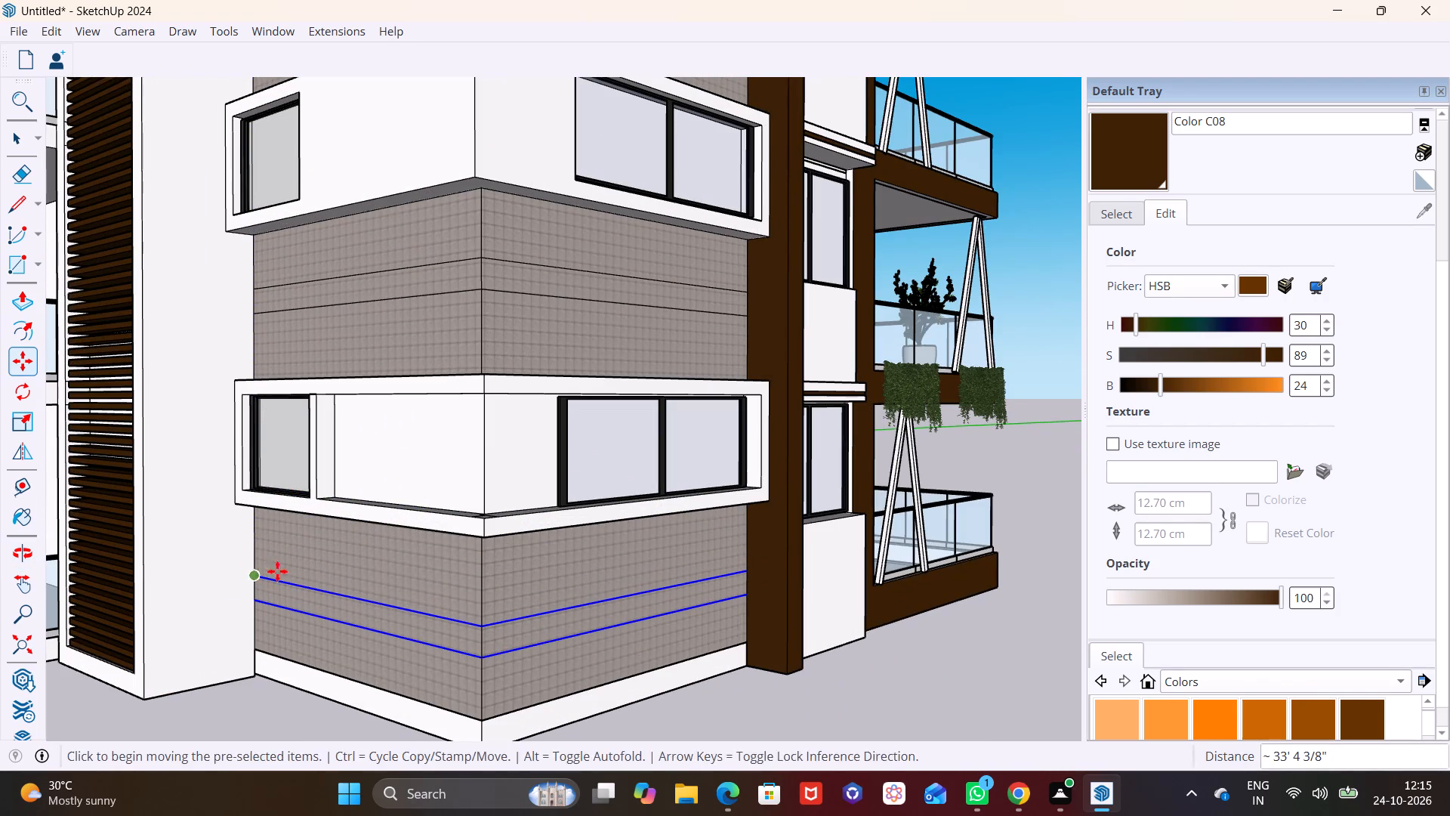
pyautogui.press('space')
pyautogui.click(256, 684)
# Copy the upper strip line of the ground-level tiled band straight up about 43' 3" onto the roof-level tiled band.
pyautogui.click(392, 607)
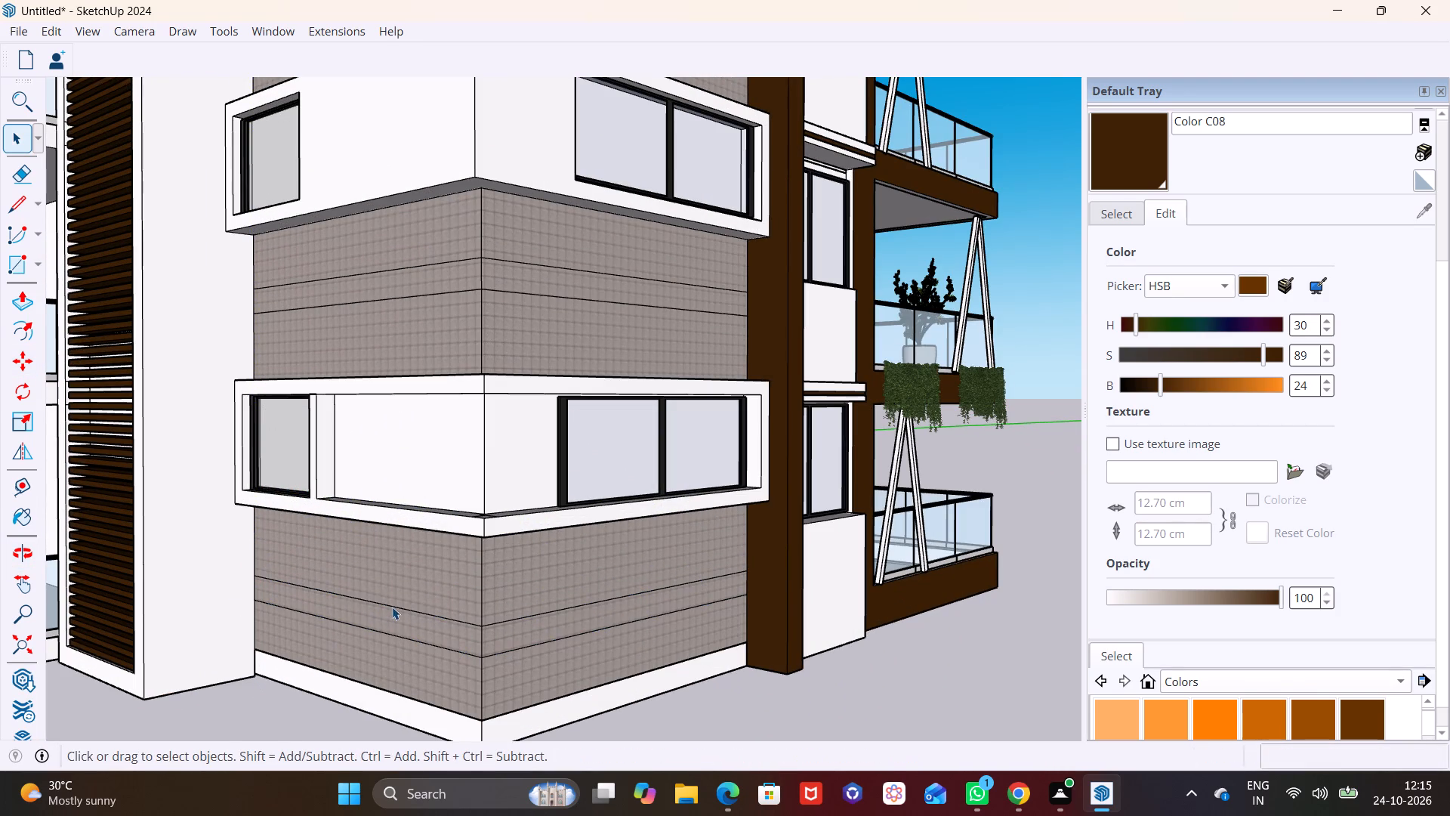
pyautogui.keyDown('ctrl'); pyautogui.click(495, 625); pyautogui.keyUp('ctrl')
pyautogui.press('m')
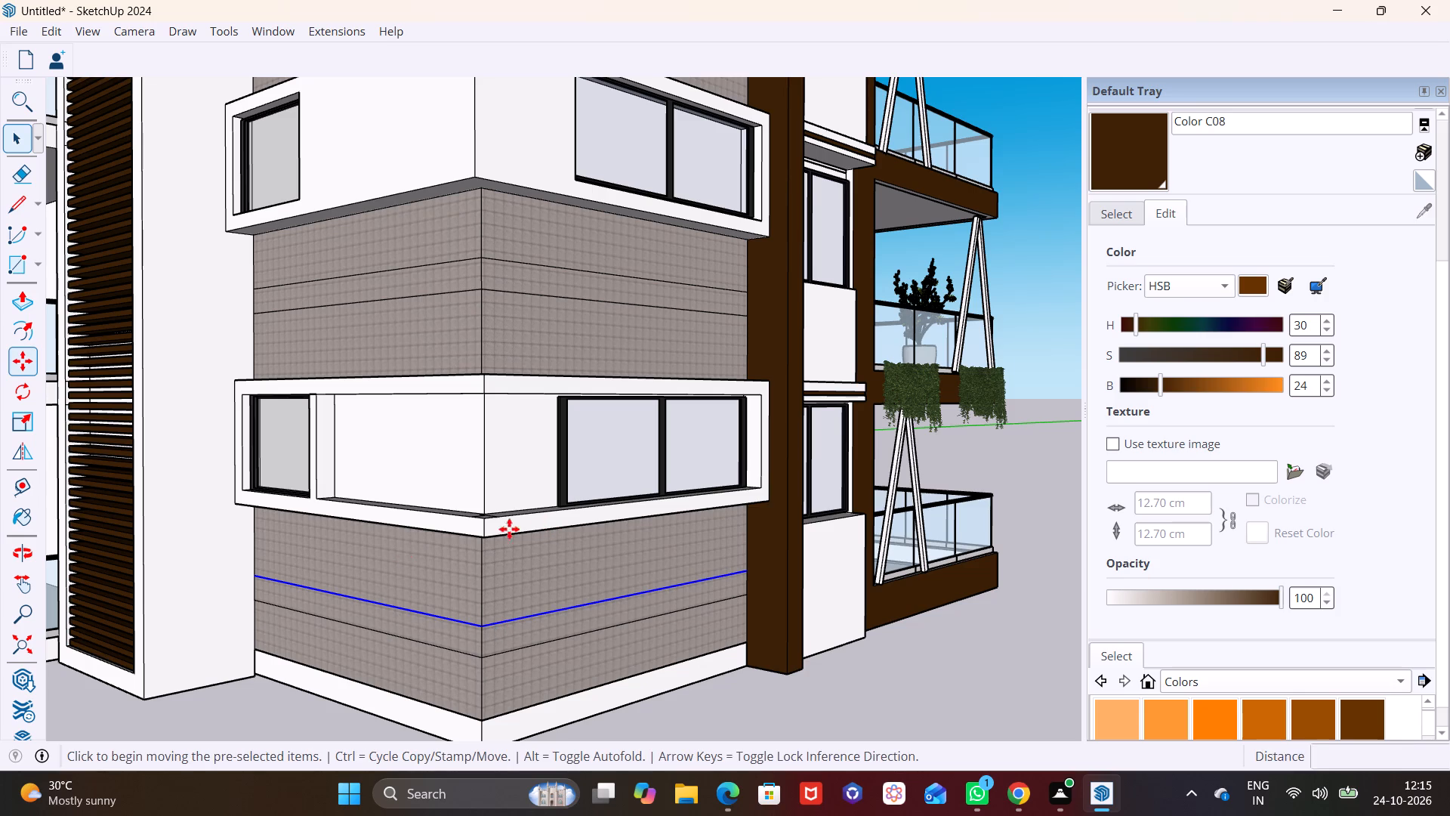
pyautogui.click(260, 575)
pyautogui.scroll(-6, 325, 468)
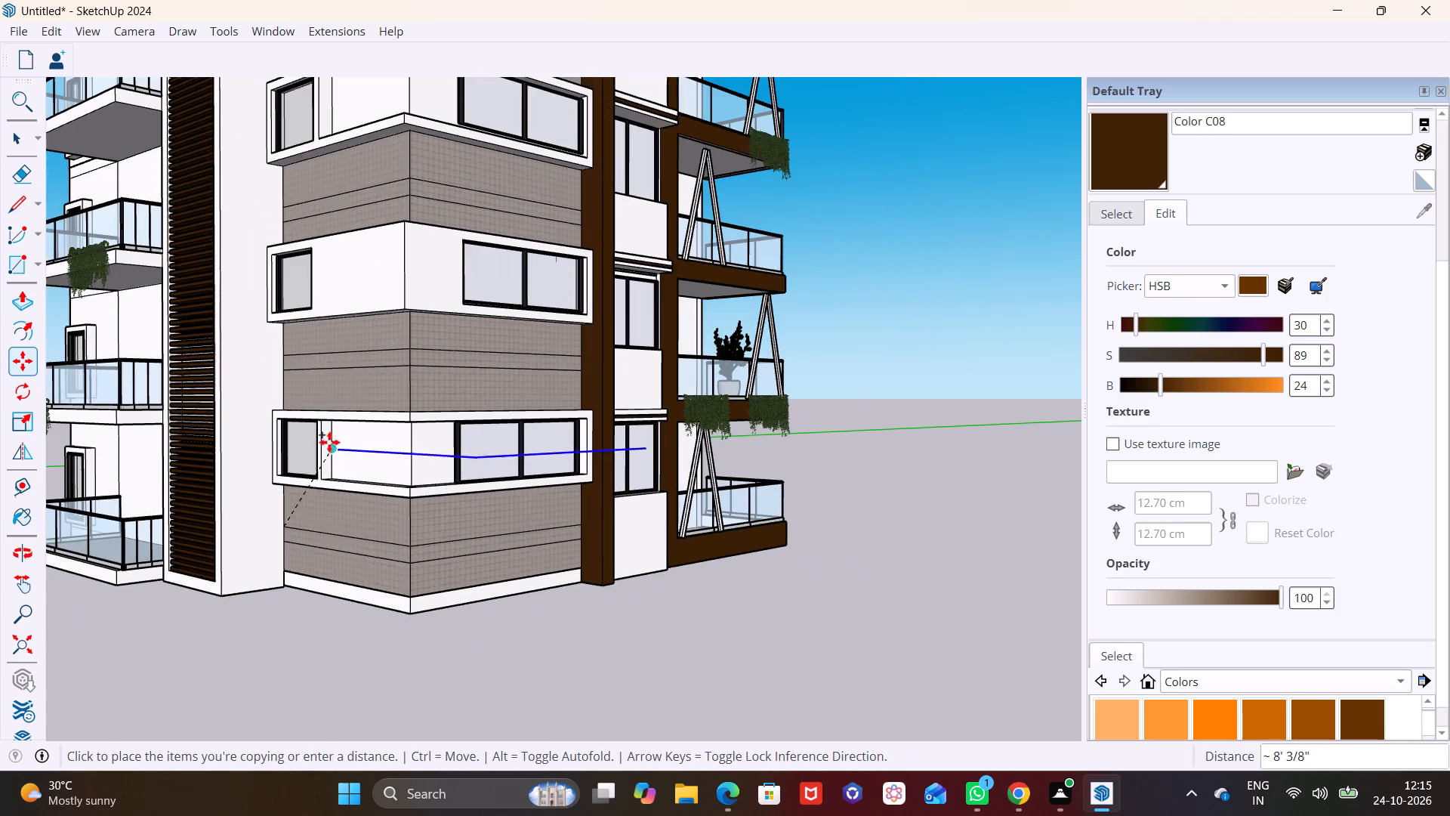
pyautogui.keyDown('shift'); pyautogui.moveTo(330, 314); pyautogui.dragTo(276, 660, button='middle'); pyautogui.keyUp('shift')
pyautogui.moveTo(259, 226); pyautogui.dragTo(211, 397, button='middle')
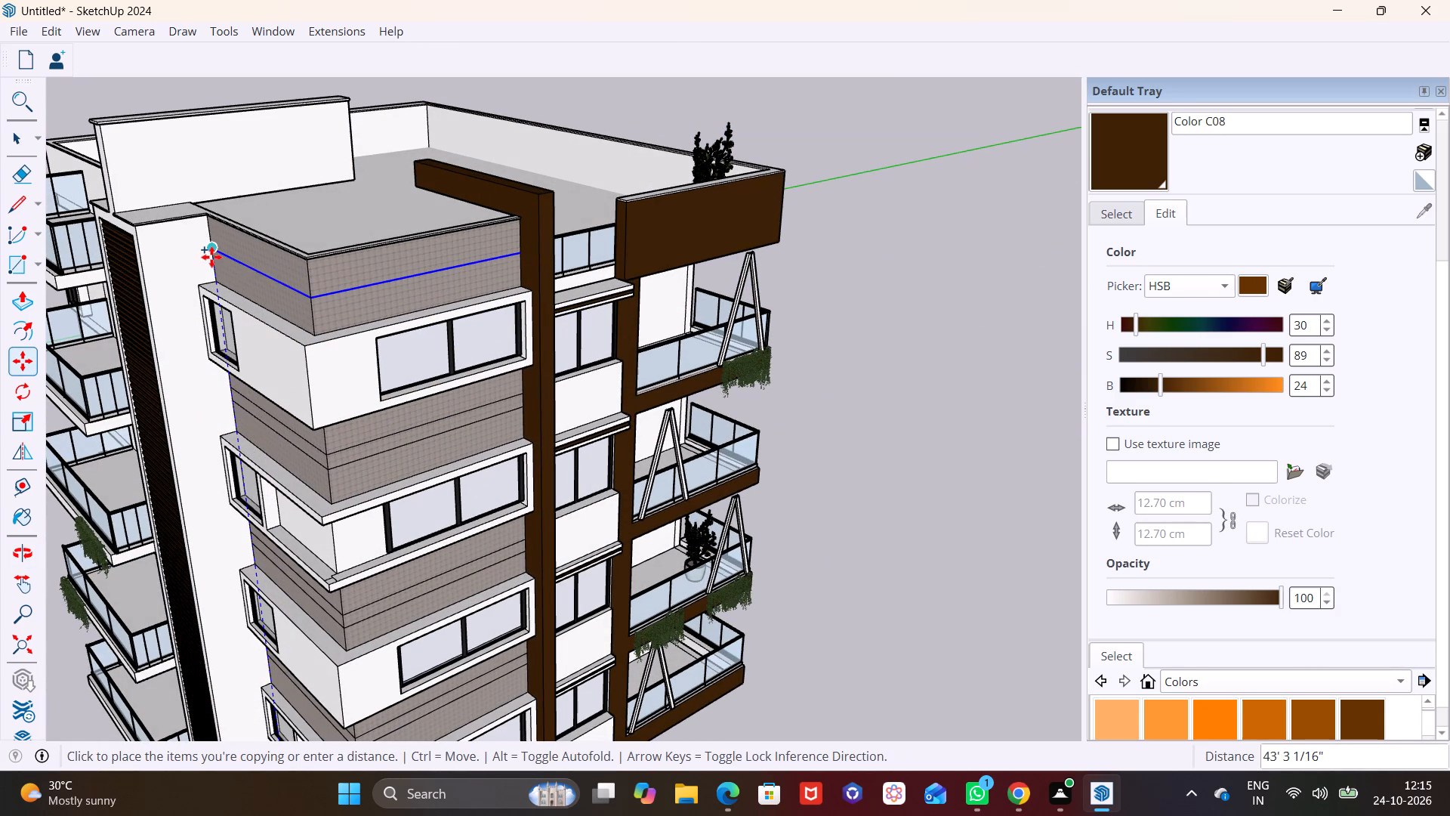
pyautogui.click(211, 258)
pyautogui.press('space')
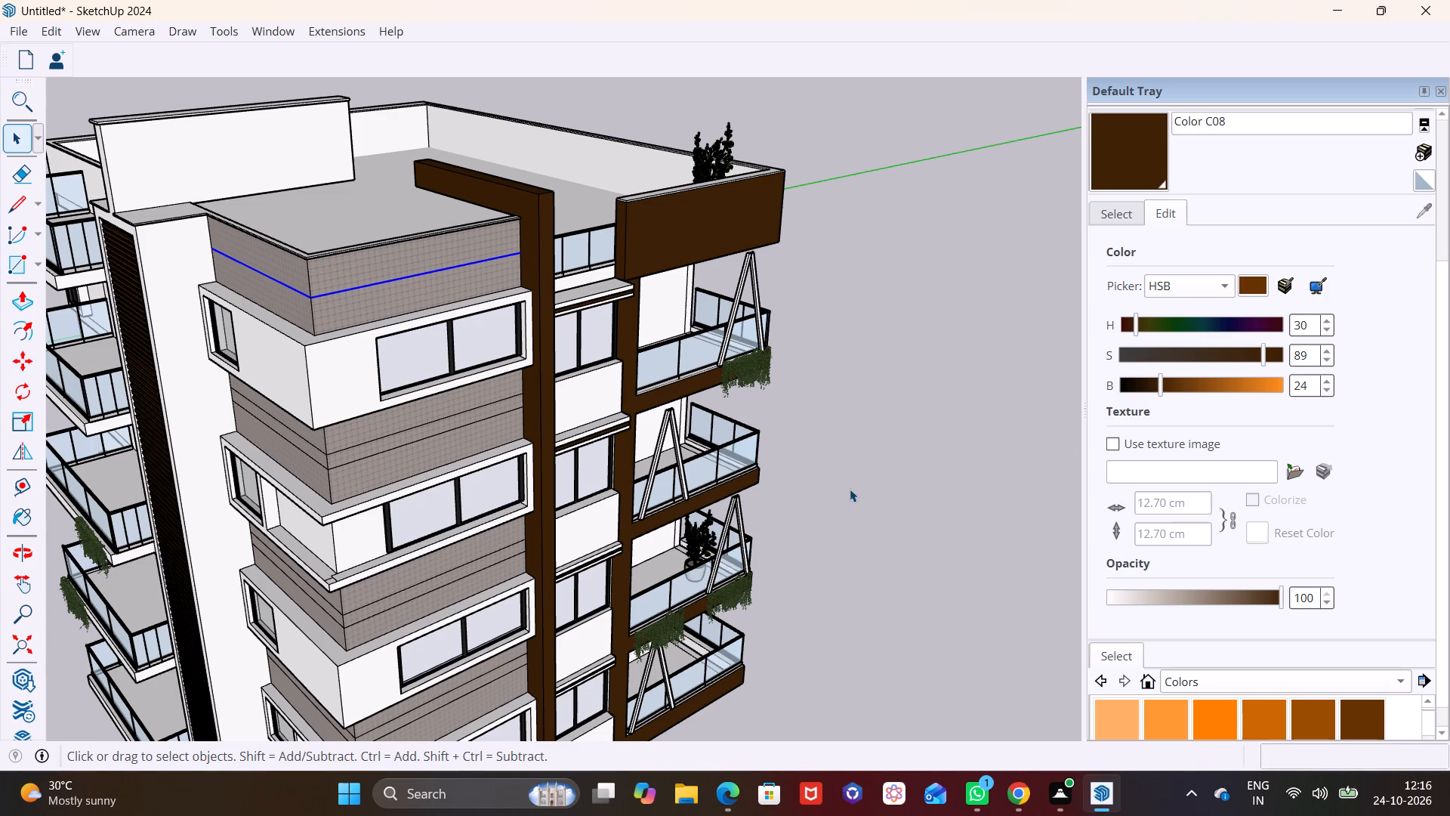
pyautogui.click(850, 489)
# Examine the corner facade from the rooftop down to the base strip under the lowest tiled band.
pyautogui.scroll(-8, 561, 469)
pyautogui.moveTo(498, 522); pyautogui.dragTo(634, 334, button='middle')
pyautogui.scroll(5, 459, 611)
pyautogui.moveTo(455, 561); pyautogui.dragTo(303, 575, button='middle')
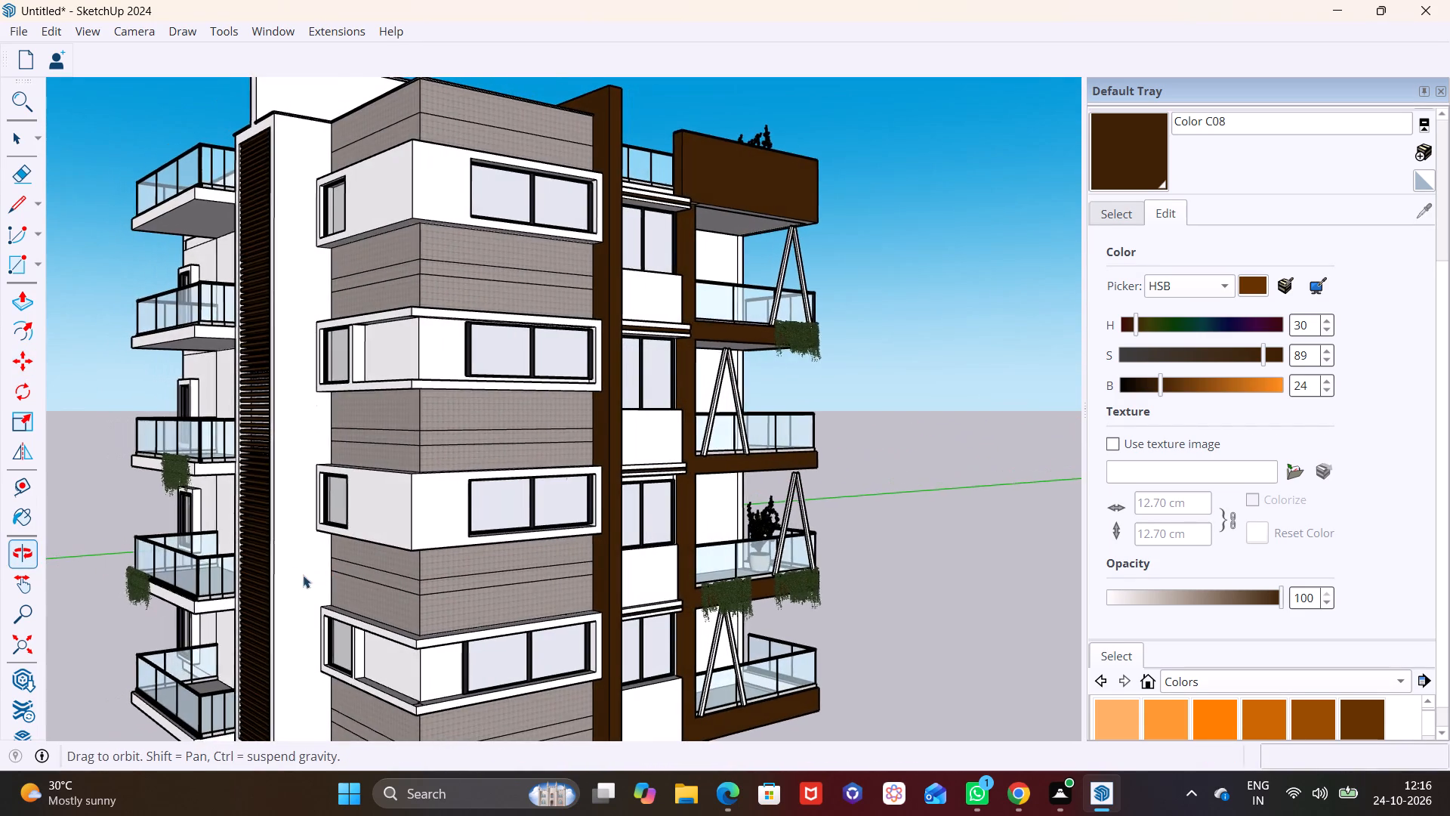
pyautogui.scroll(-4, 404, 573)
pyautogui.moveTo(438, 577); pyautogui.dragTo(437, 471, button='middle')
pyautogui.keyDown('shift'); pyautogui.moveTo(443, 601); pyautogui.dragTo(444, 574, button='middle'); pyautogui.keyUp('shift')
pyautogui.keyDown('shift'); pyautogui.scroll(1, 437, 598); pyautogui.keyUp('shift')
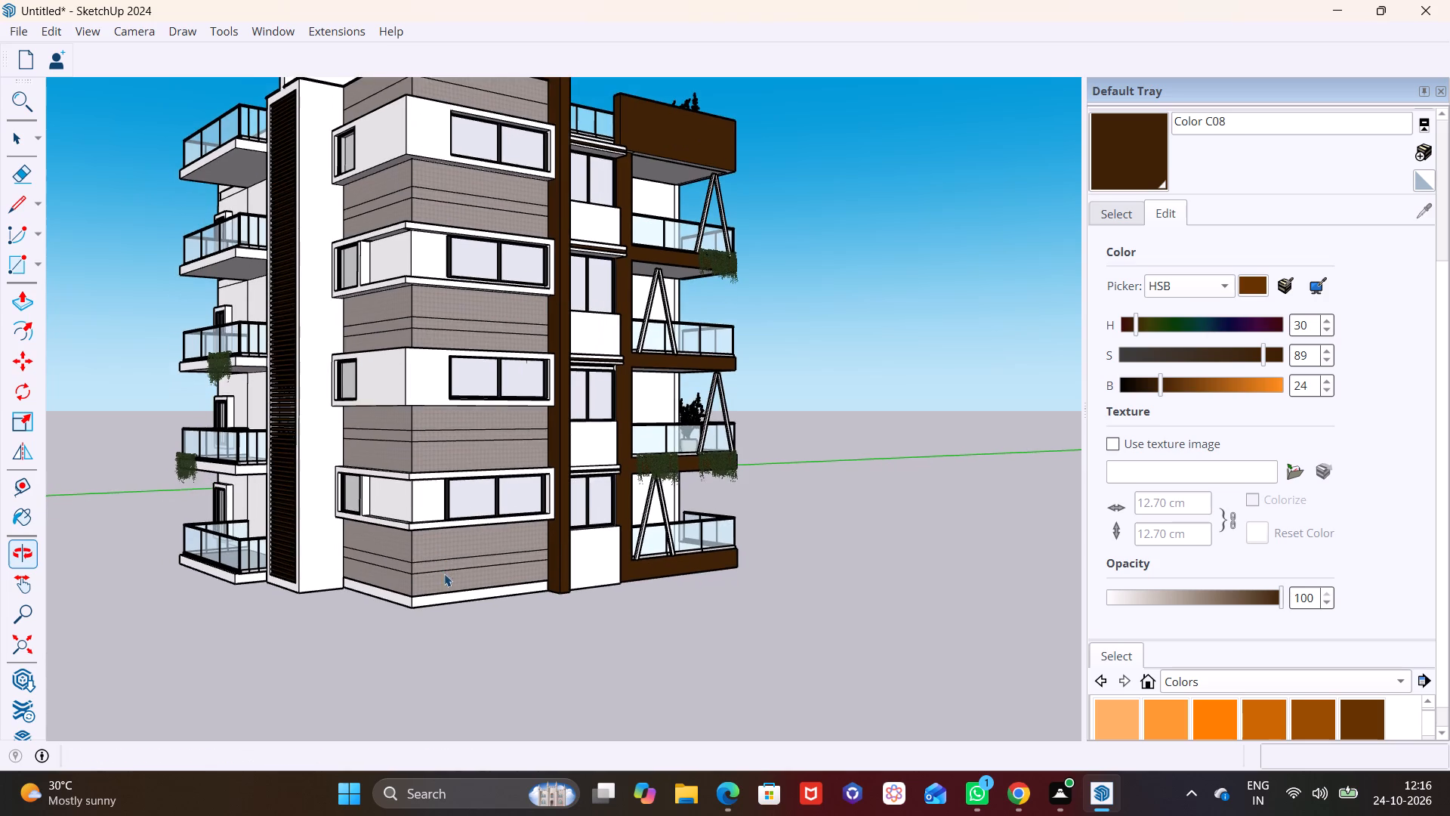
pyautogui.scroll(7, 437, 592)
pyautogui.click(393, 601)
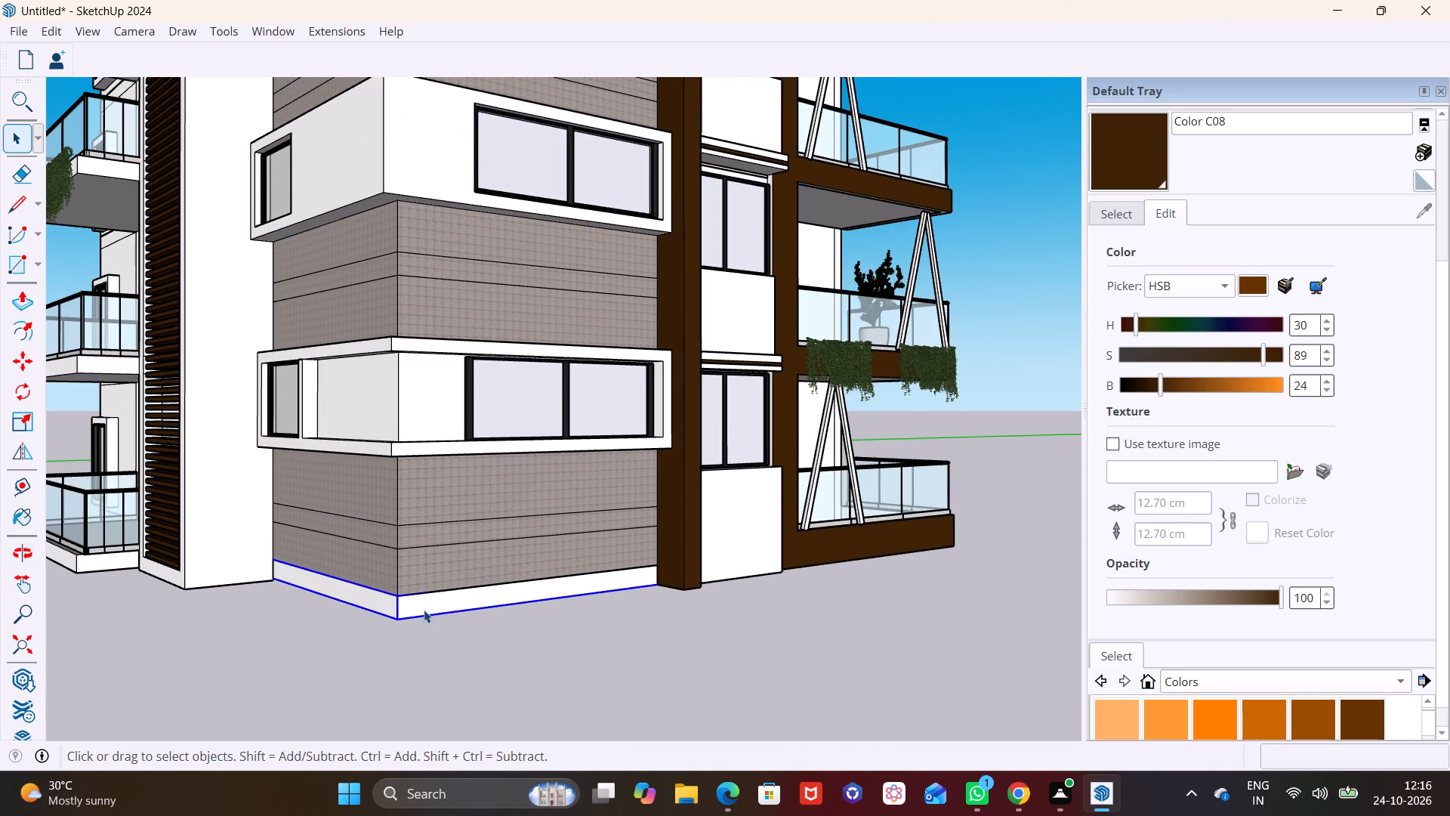
pyautogui.click(424, 610)
pyautogui.click(452, 561)
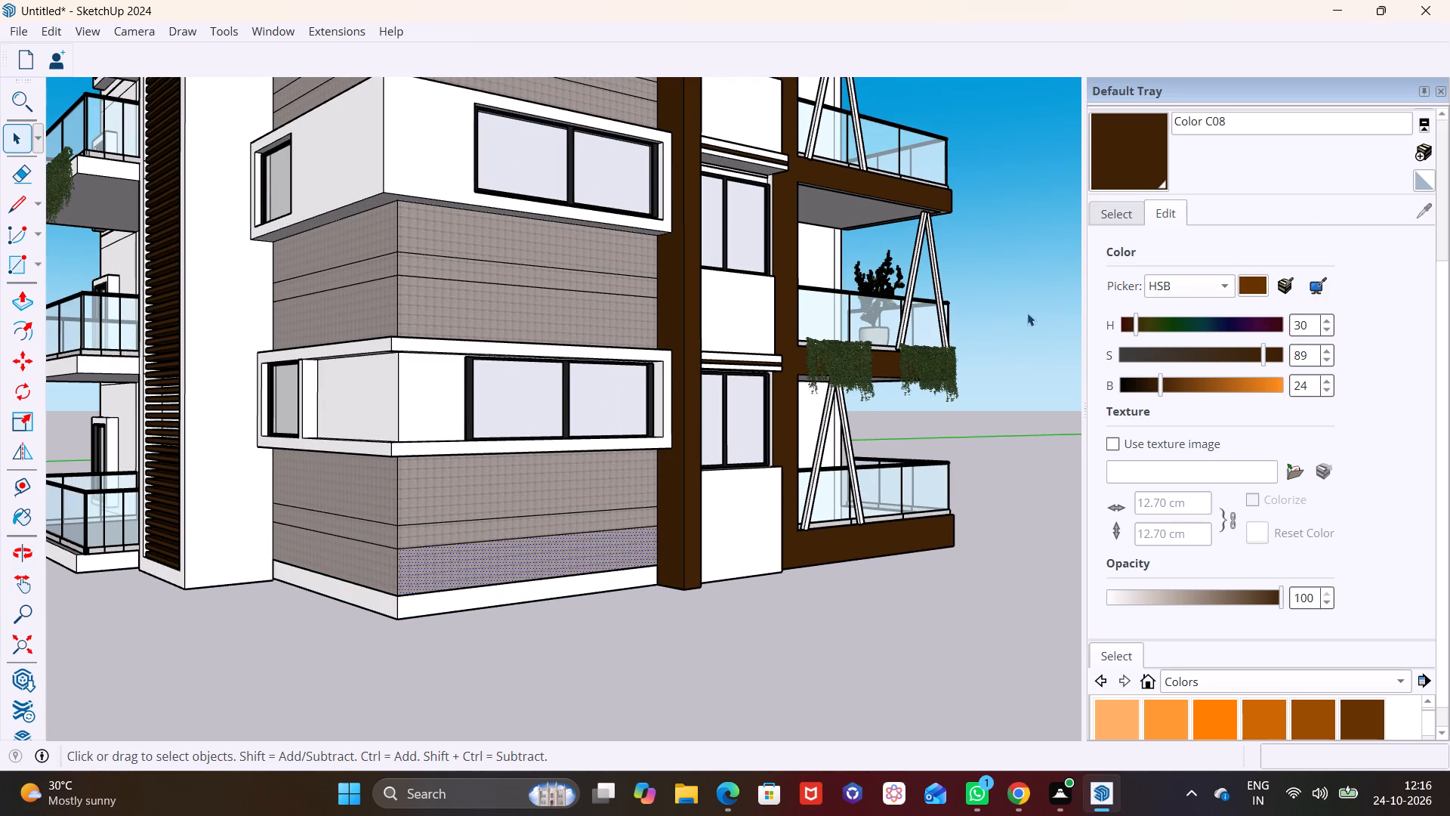
pyautogui.click(1025, 313)
# Sample the Granite Tile material from the lowest wall band and paint both faces of the white base strip with it.
pyautogui.click(1426, 212)
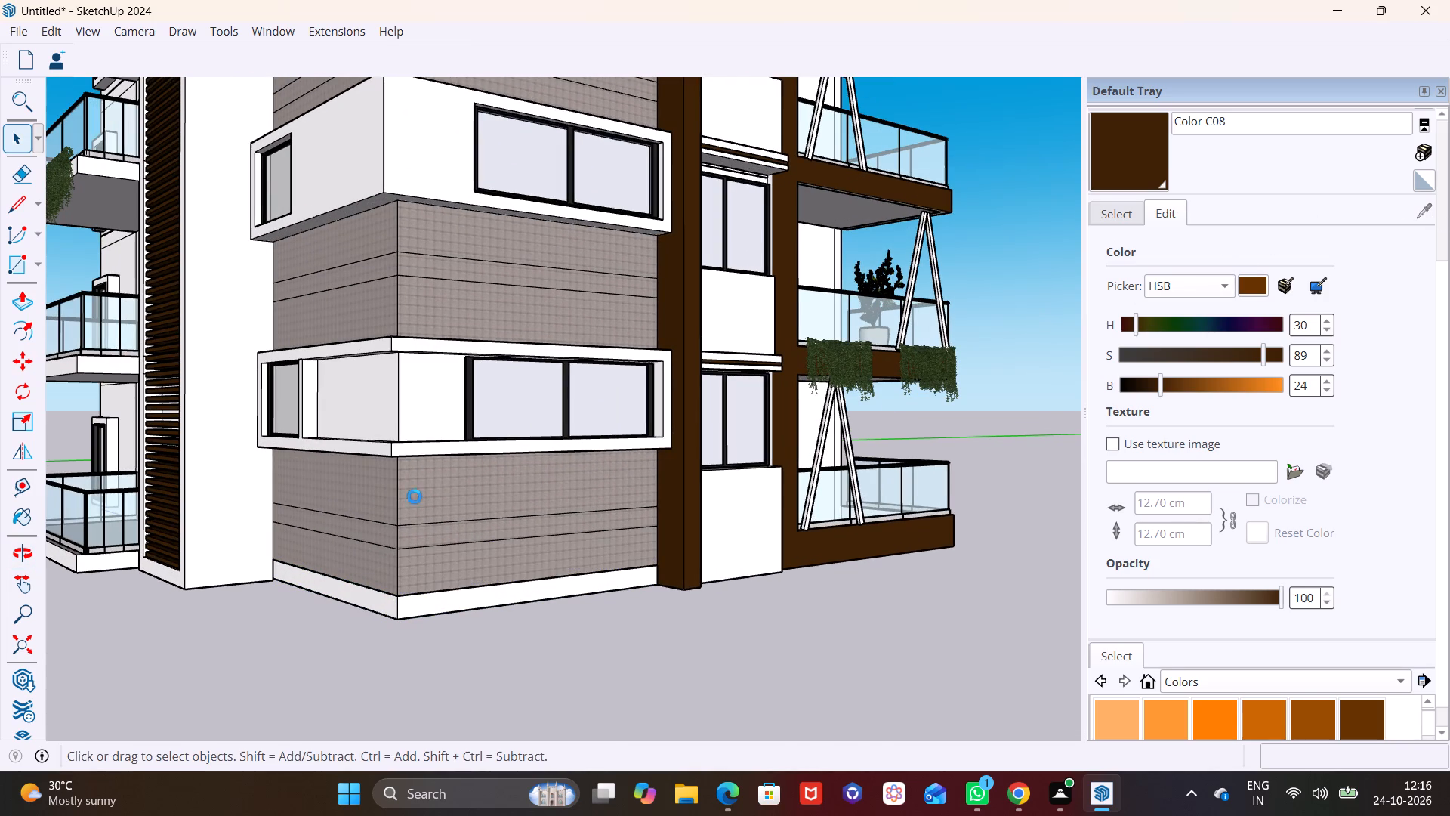
pyautogui.click(1418, 215)
pyautogui.press('space')
pyautogui.click(365, 665)
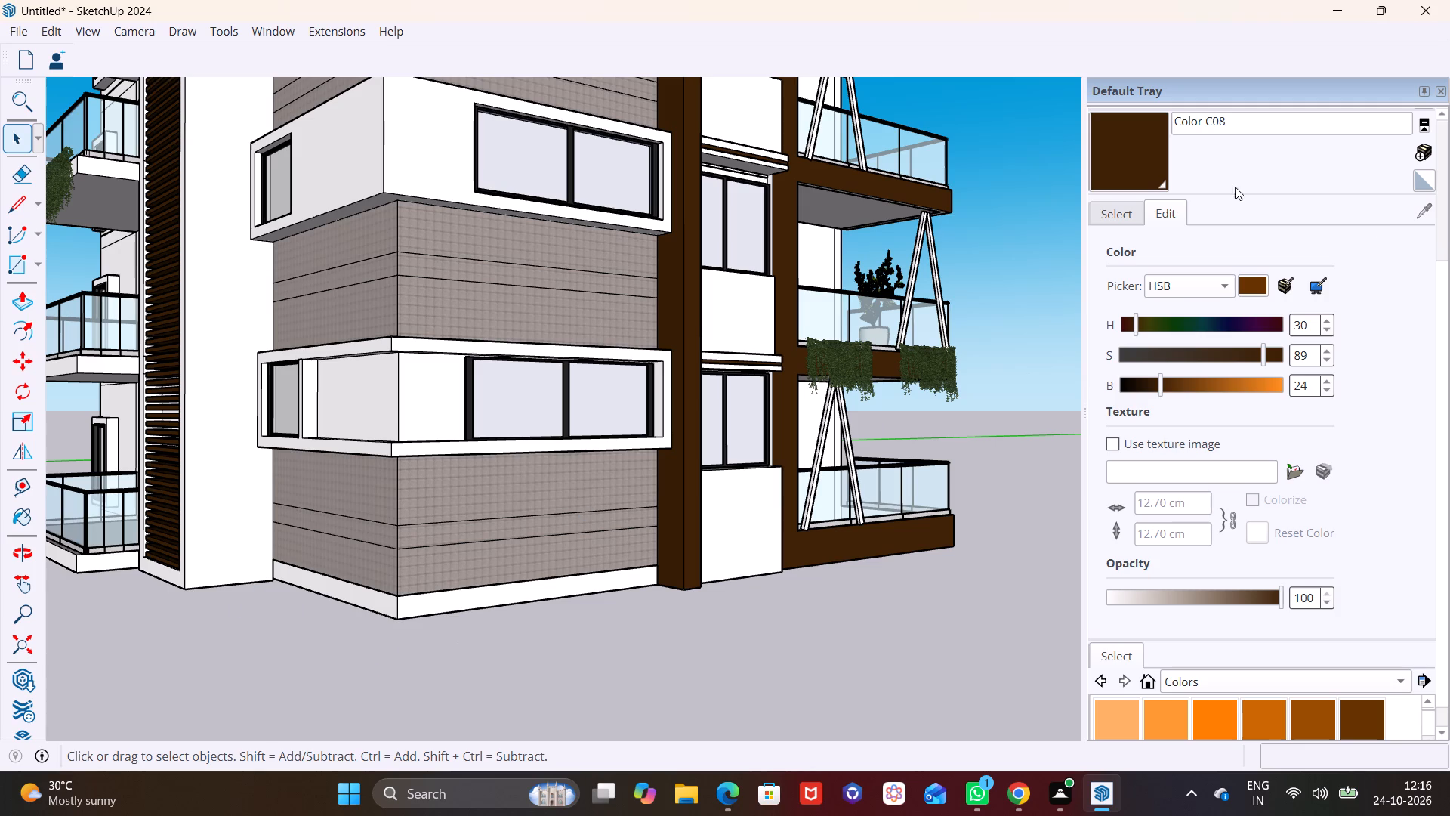
pyautogui.click(1420, 215)
pyautogui.scroll(-2, 1300, 558)
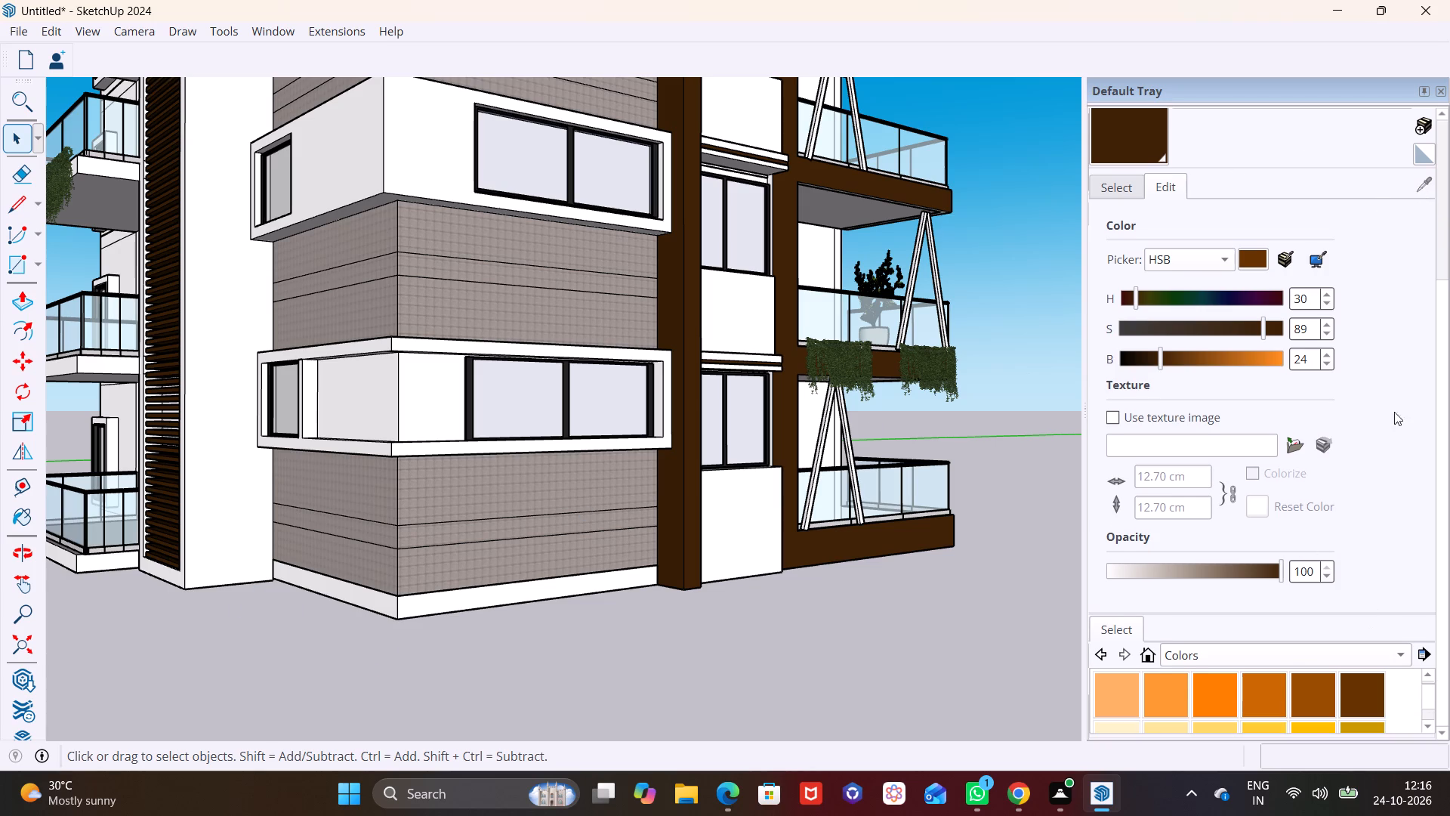
pyautogui.click(1425, 184)
pyautogui.click(1115, 190)
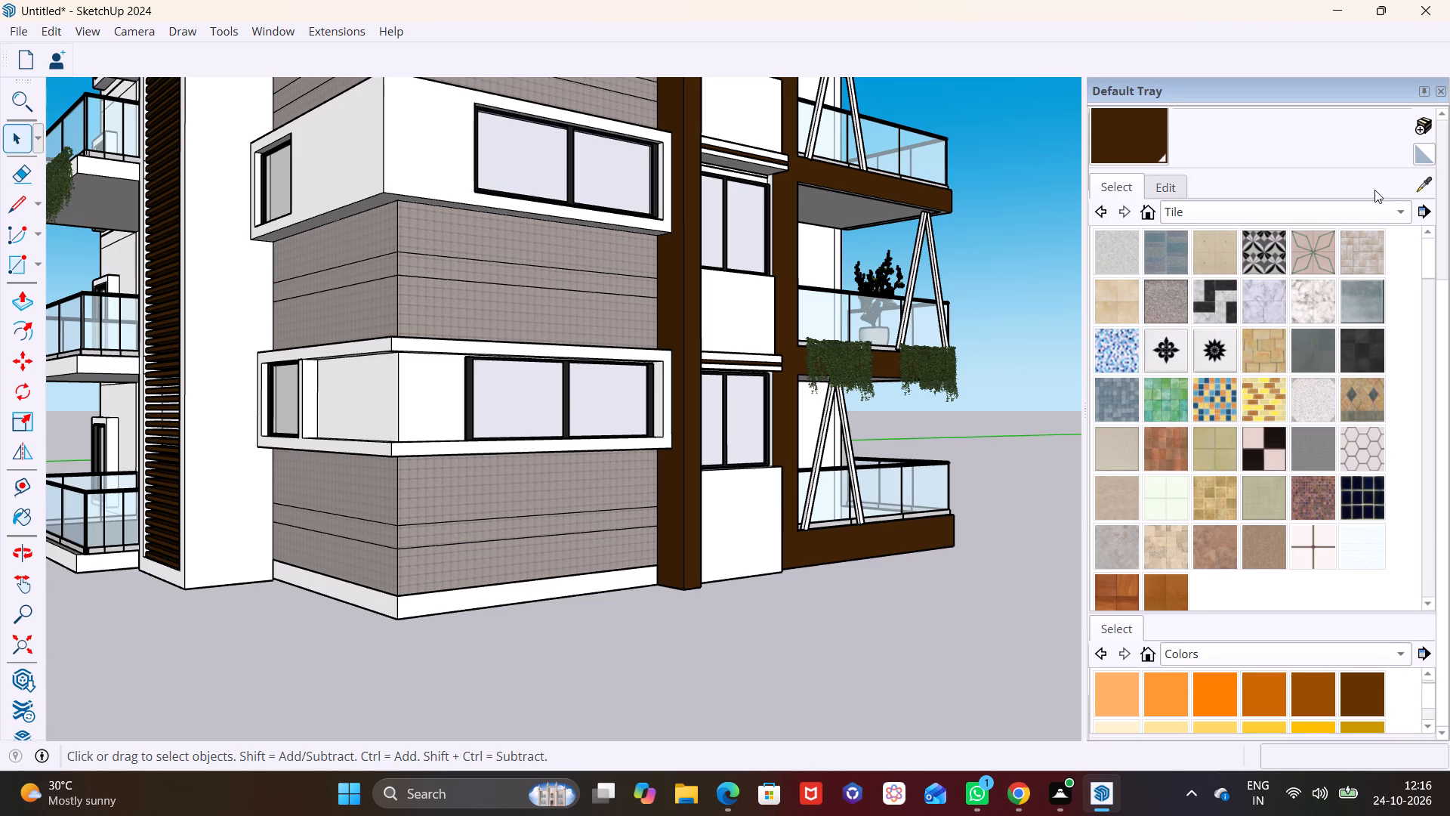
pyautogui.moveTo(1430, 185); pyautogui.dragTo(1422, 184)
pyautogui.scroll(4, 440, 475)
pyautogui.click(428, 504)
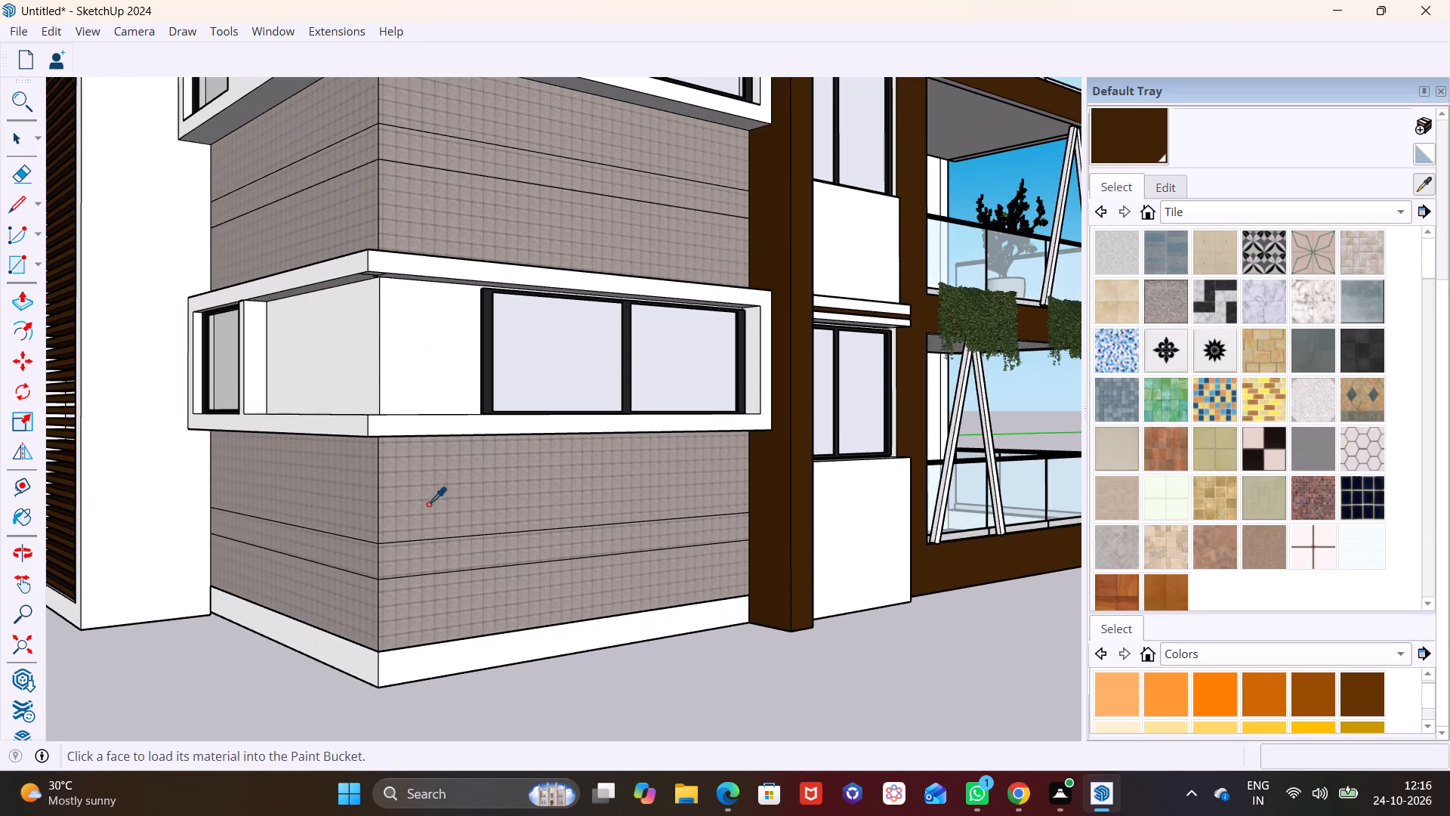
pyautogui.click(424, 667)
pyautogui.click(351, 649)
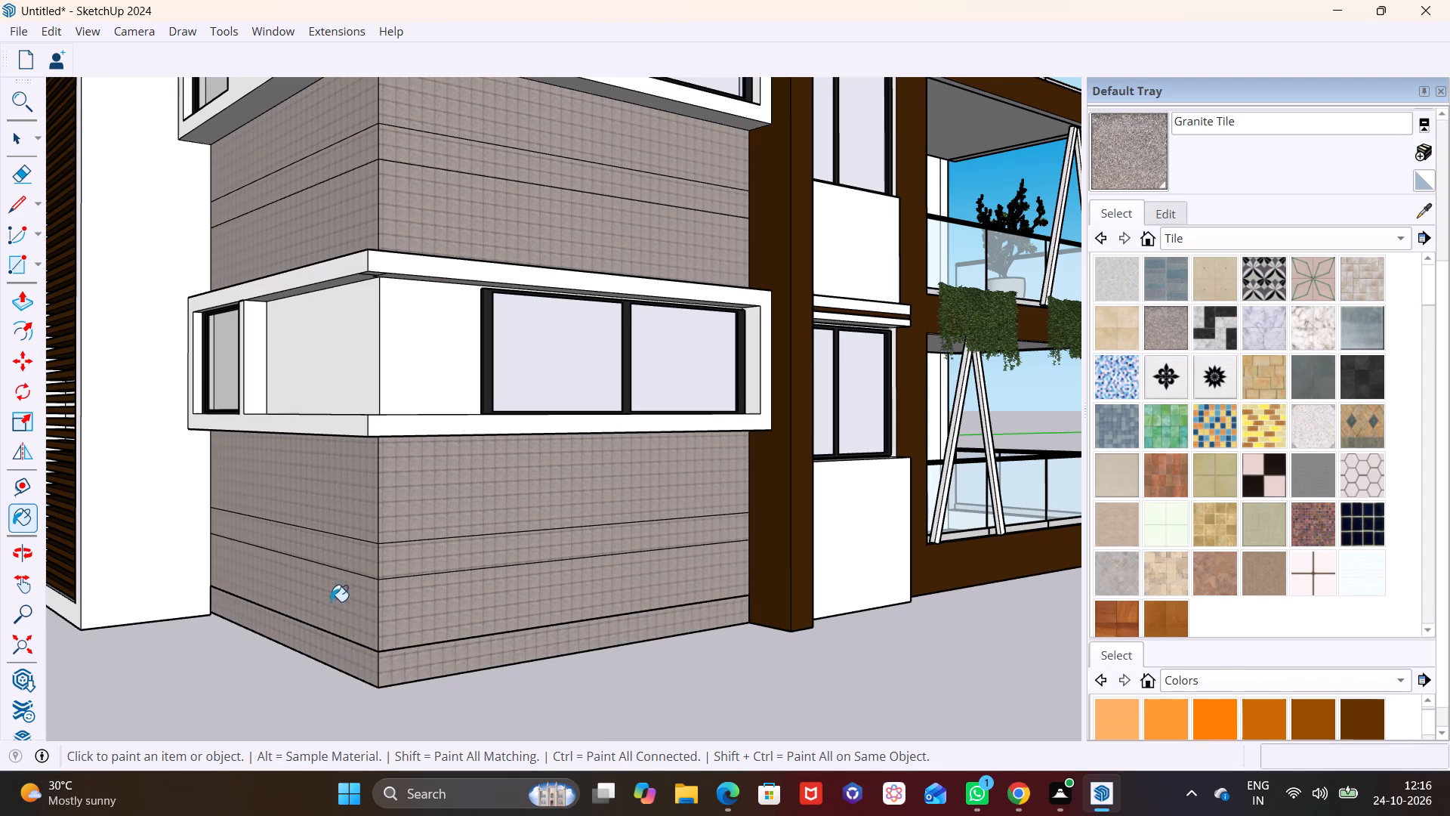
# Paint the white front frame around the brown louvre panel with the grey Color M05.
pyautogui.scroll(-9, 324, 595)
pyautogui.moveTo(345, 606); pyautogui.dragTo(409, 548, button='middle')
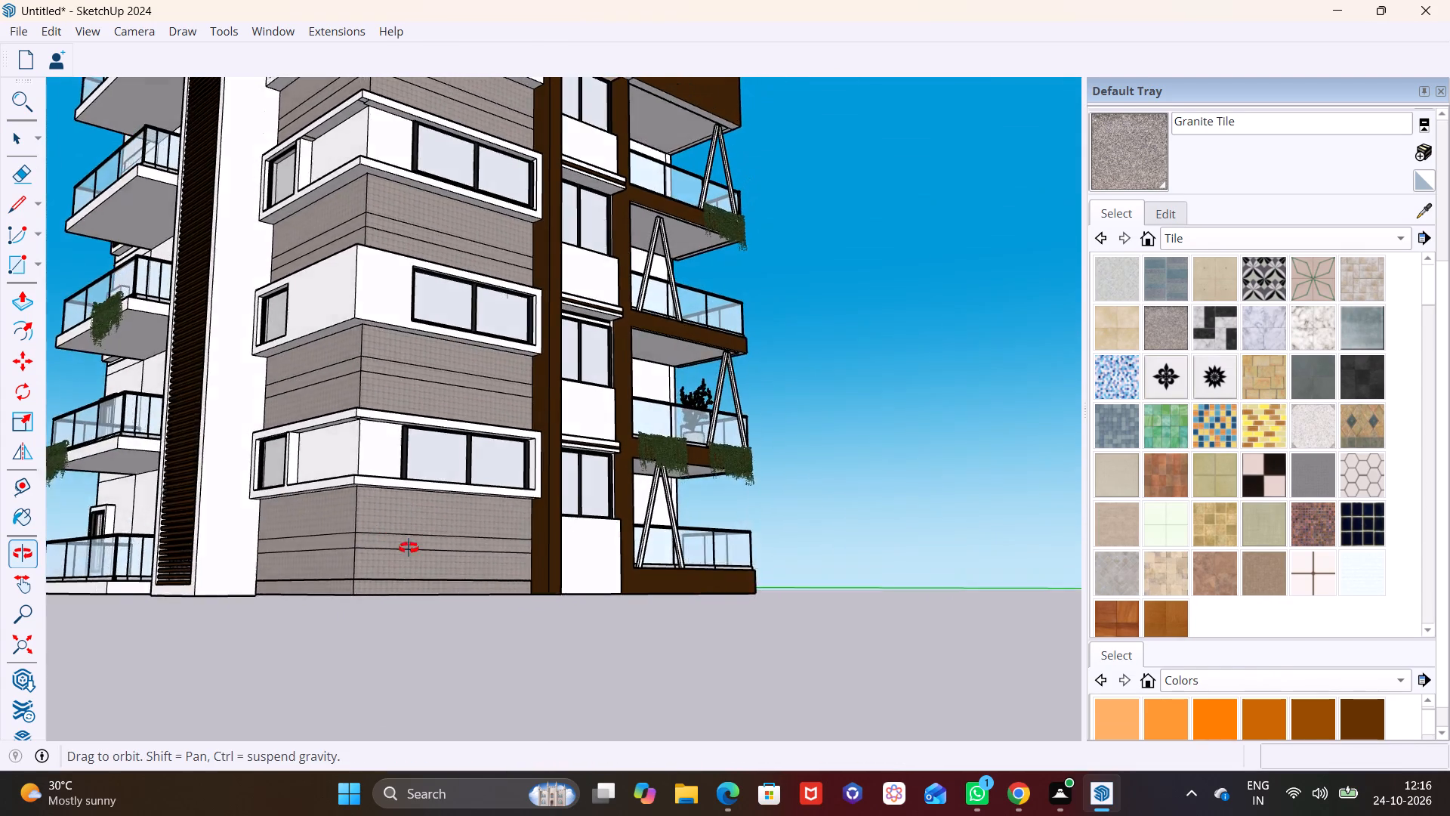
pyautogui.moveTo(409, 548); pyautogui.dragTo(263, 584, button='middle')
pyautogui.scroll(-5, 311, 549)
pyautogui.moveTo(335, 563); pyautogui.dragTo(645, 580, button='middle')
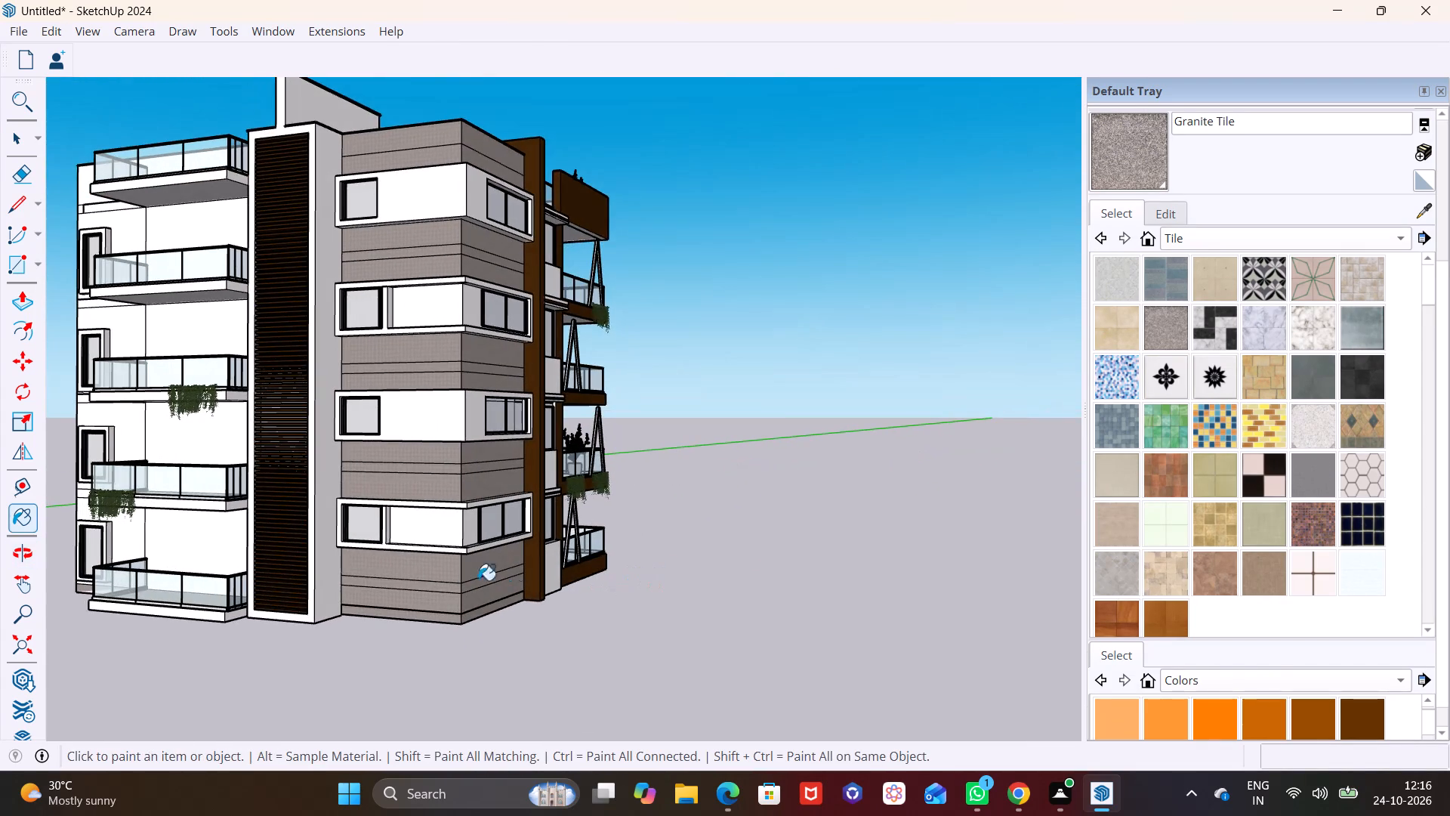
pyautogui.scroll(6, 382, 582)
pyautogui.scroll(-3, 332, 577)
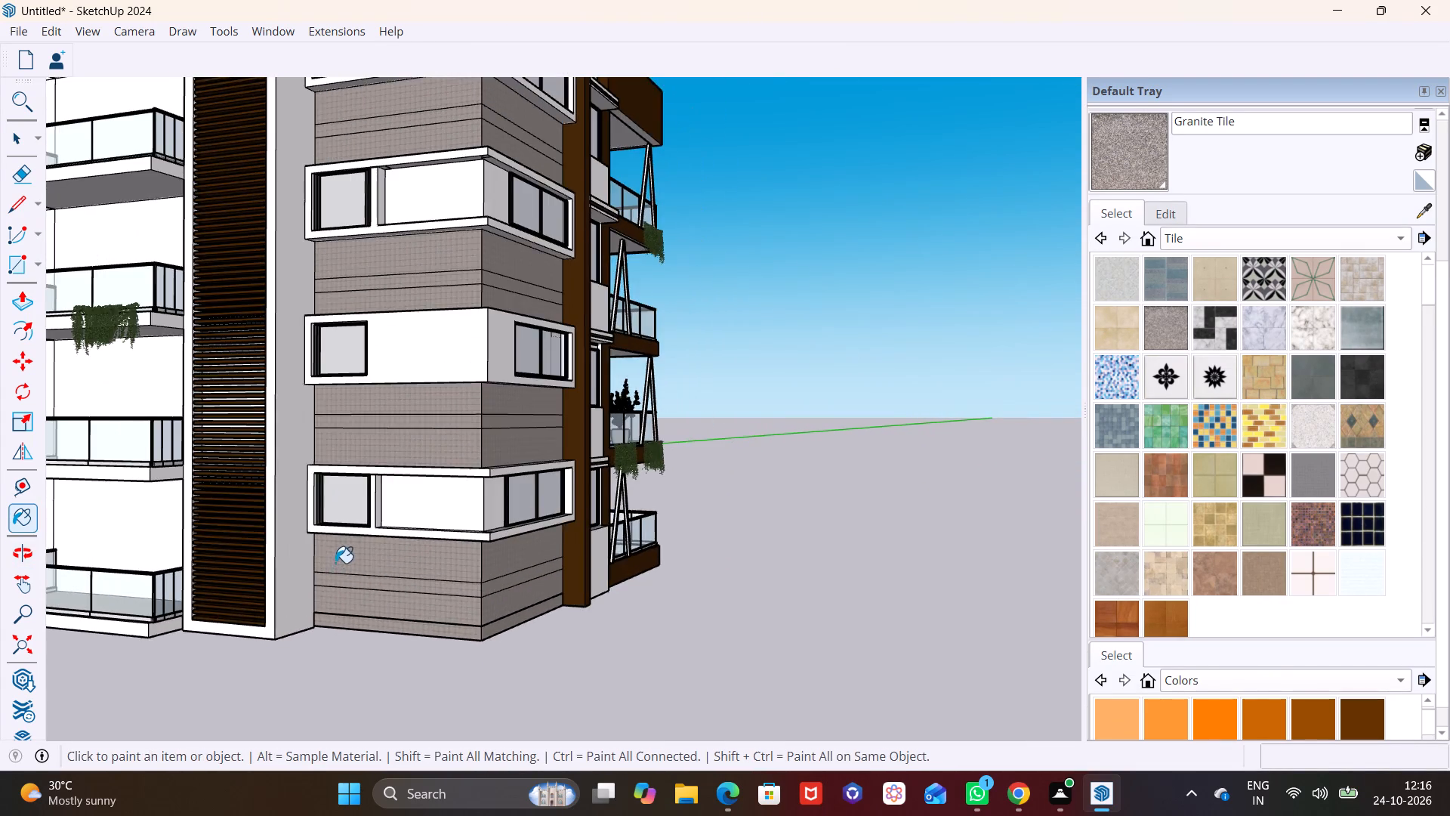
pyautogui.keyDown('shift'); pyautogui.moveTo(335, 563); pyautogui.dragTo(569, 548, button='middle'); pyautogui.keyUp('shift')
pyautogui.scroll(3, 577, 553)
pyautogui.scroll(-9, 1183, 682)
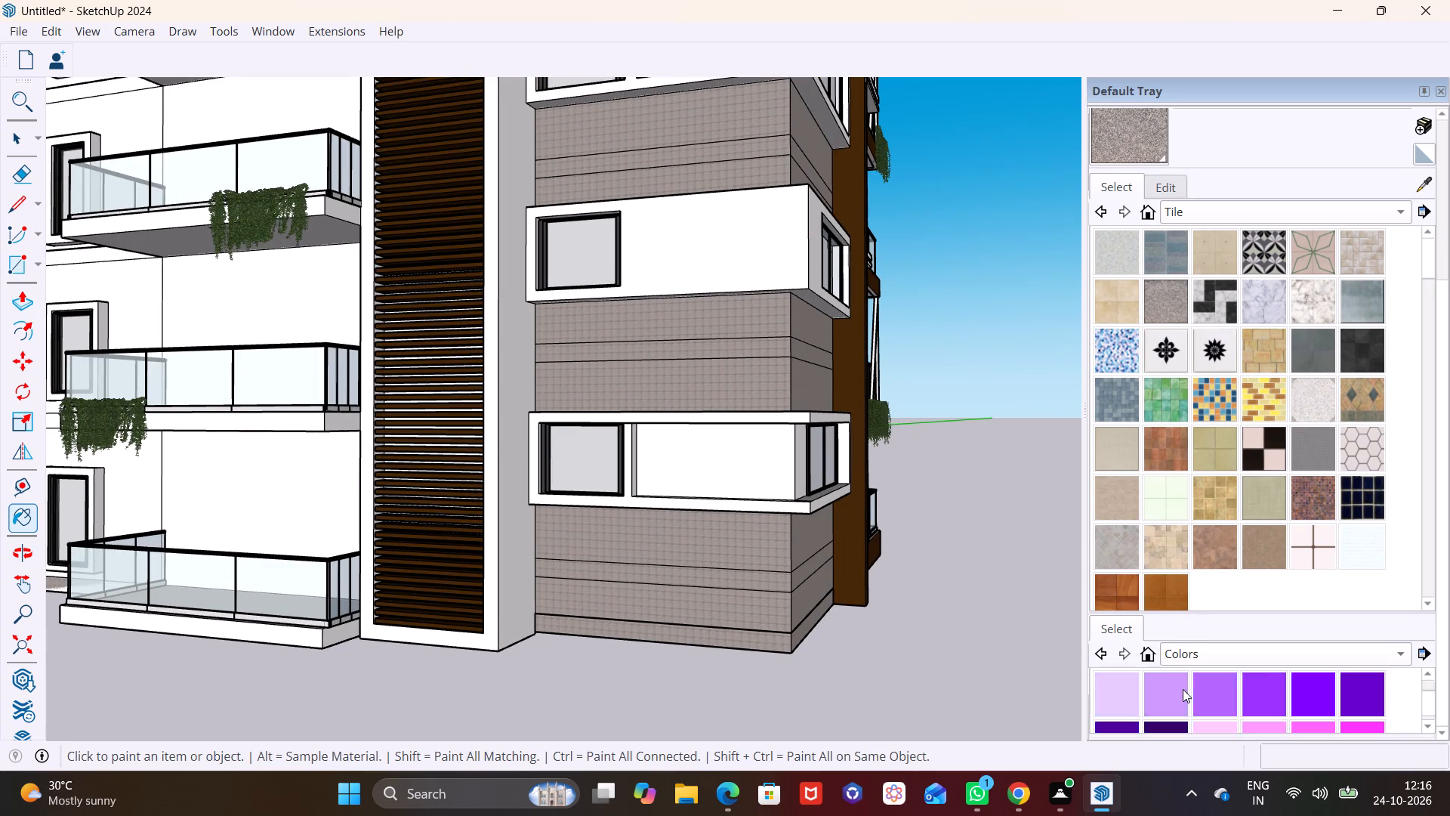
pyautogui.scroll(-8, 1183, 689)
pyautogui.scroll(1, 1174, 694)
pyautogui.click(1360, 703)
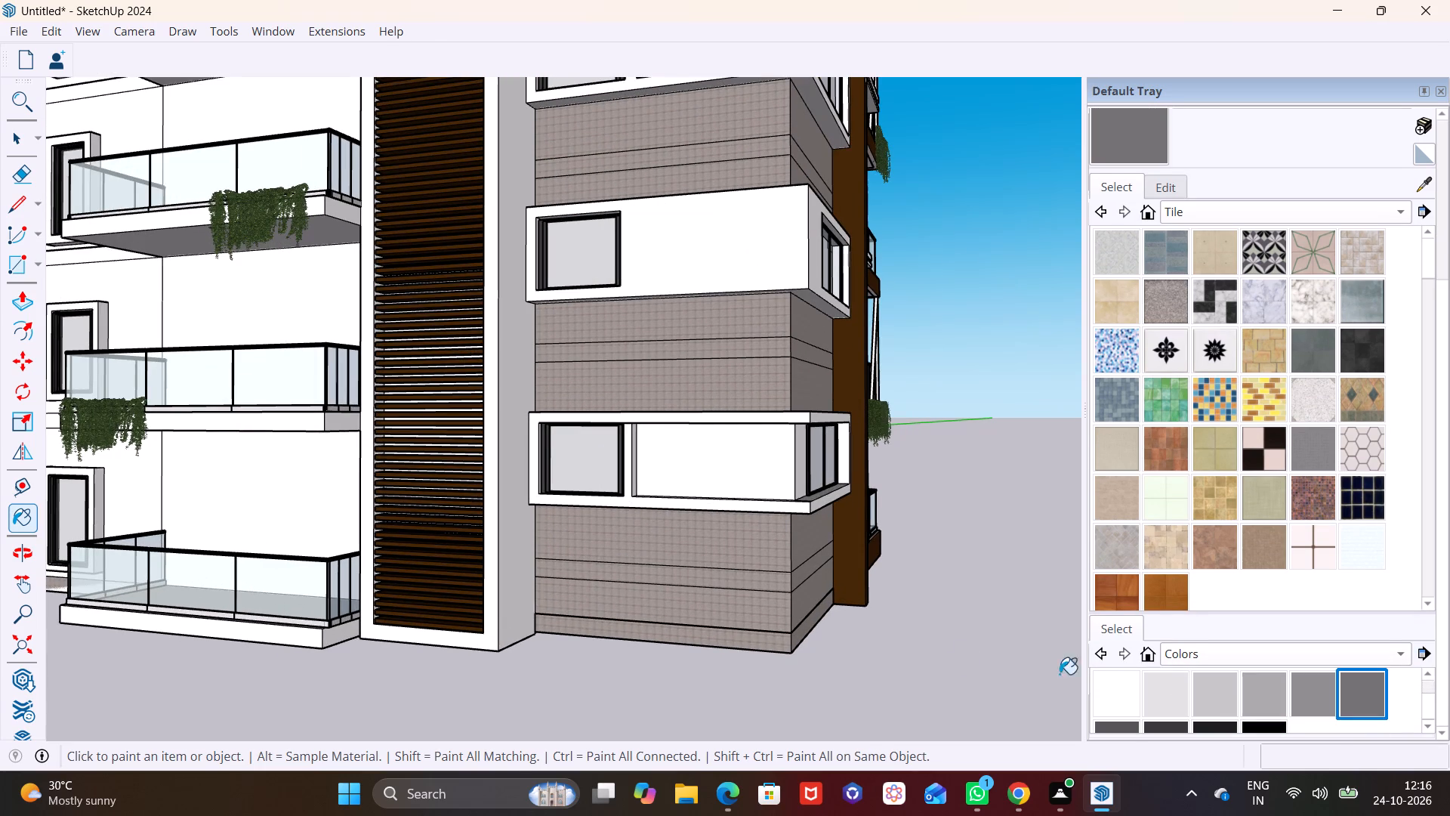
pyautogui.click(494, 610)
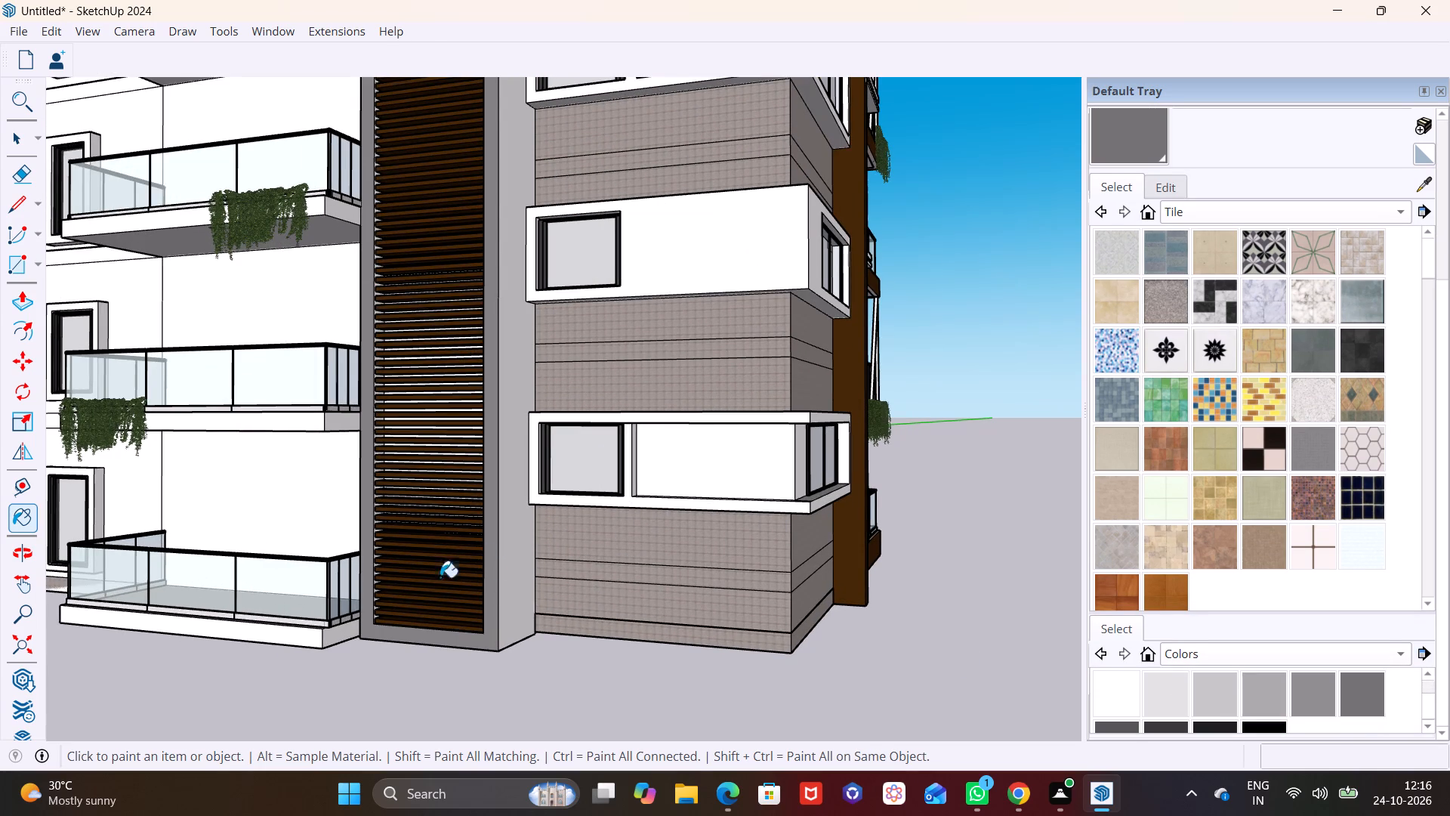
# Paint the lowest inner side face of the louvre frame with Color M05.
pyautogui.scroll(7, 405, 617)
pyautogui.moveTo(573, 581); pyautogui.dragTo(392, 589, button='middle')
pyautogui.scroll(4, 341, 542)
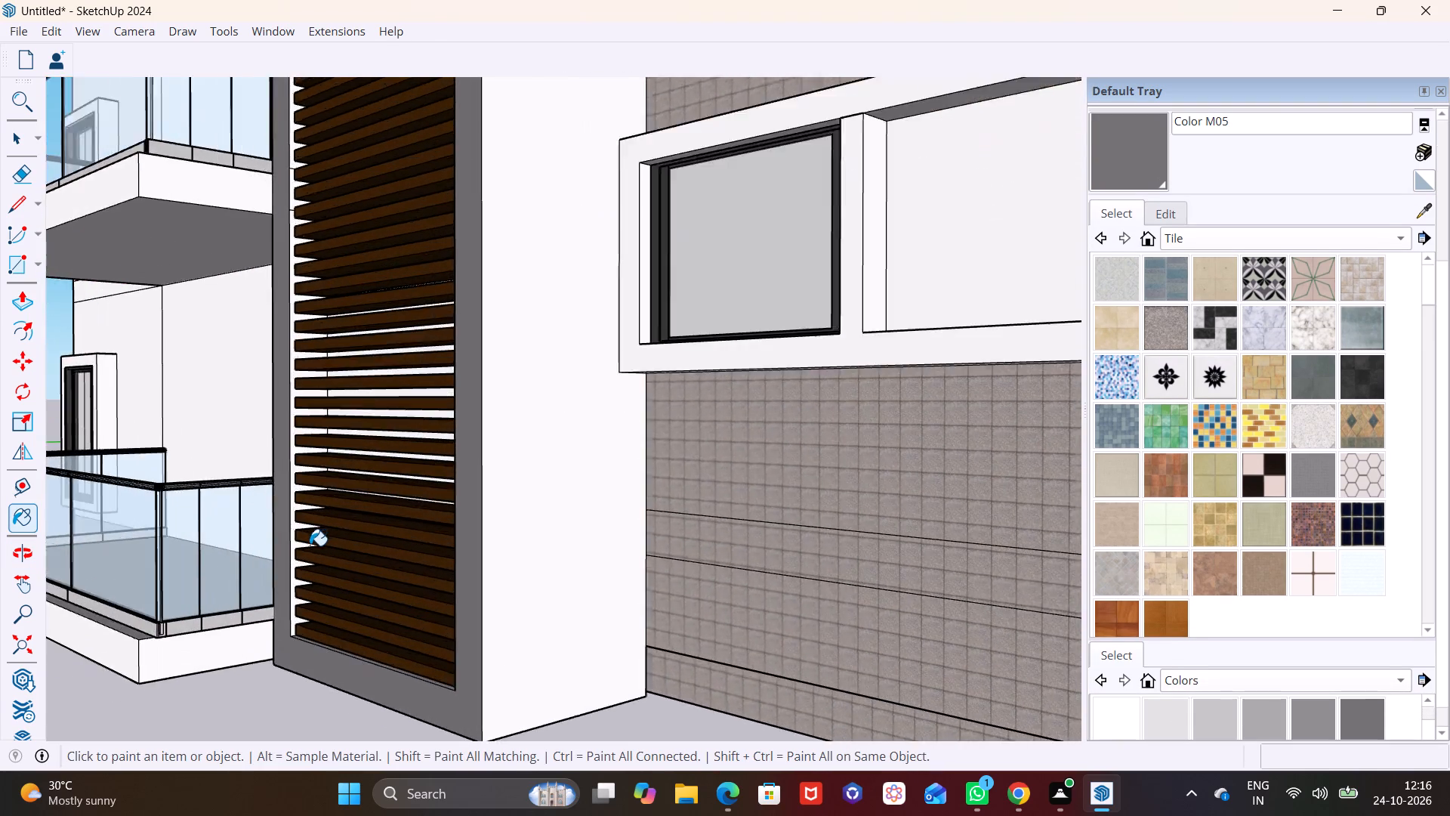
pyautogui.scroll(3, 310, 546)
pyautogui.click(285, 514)
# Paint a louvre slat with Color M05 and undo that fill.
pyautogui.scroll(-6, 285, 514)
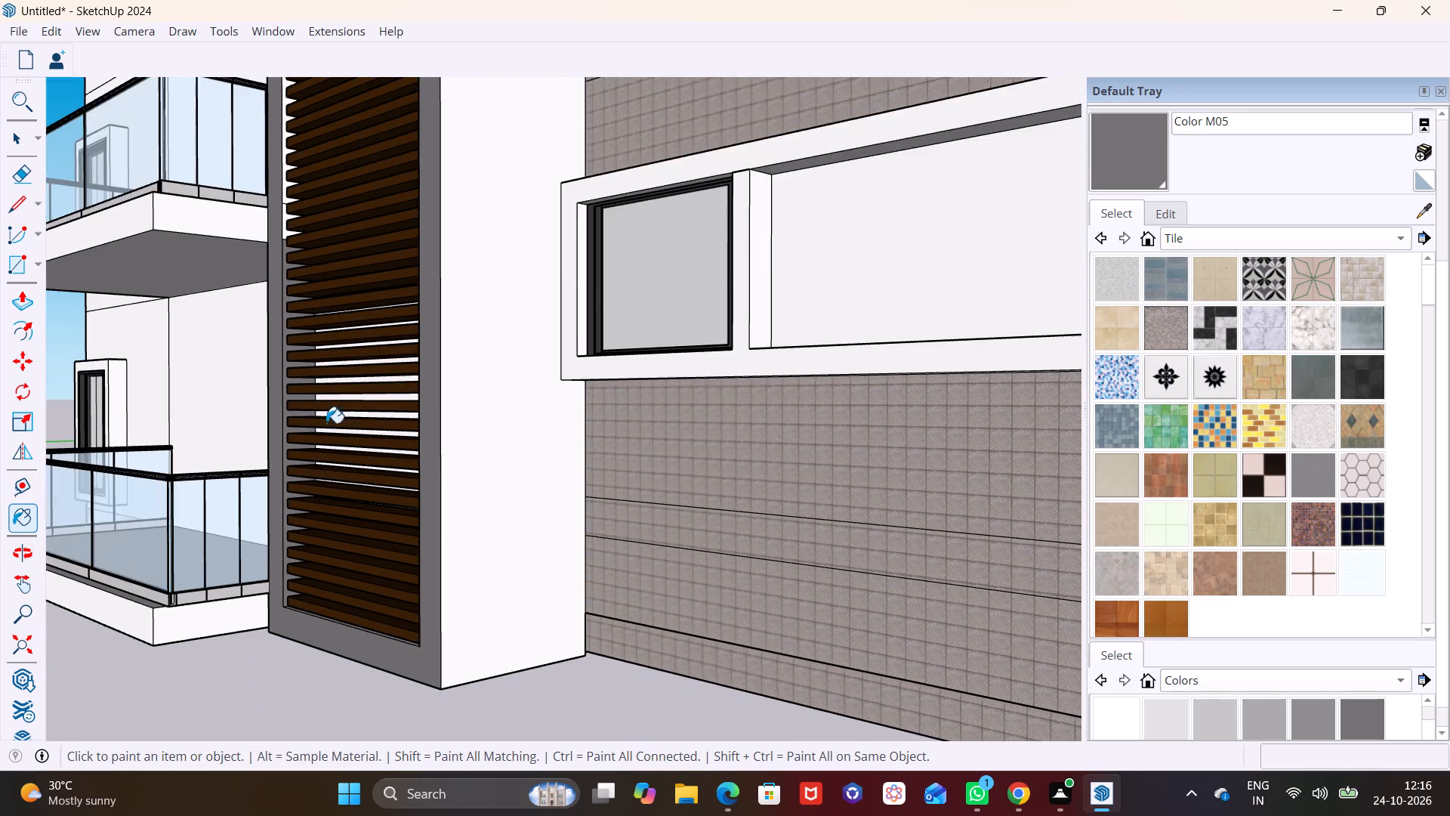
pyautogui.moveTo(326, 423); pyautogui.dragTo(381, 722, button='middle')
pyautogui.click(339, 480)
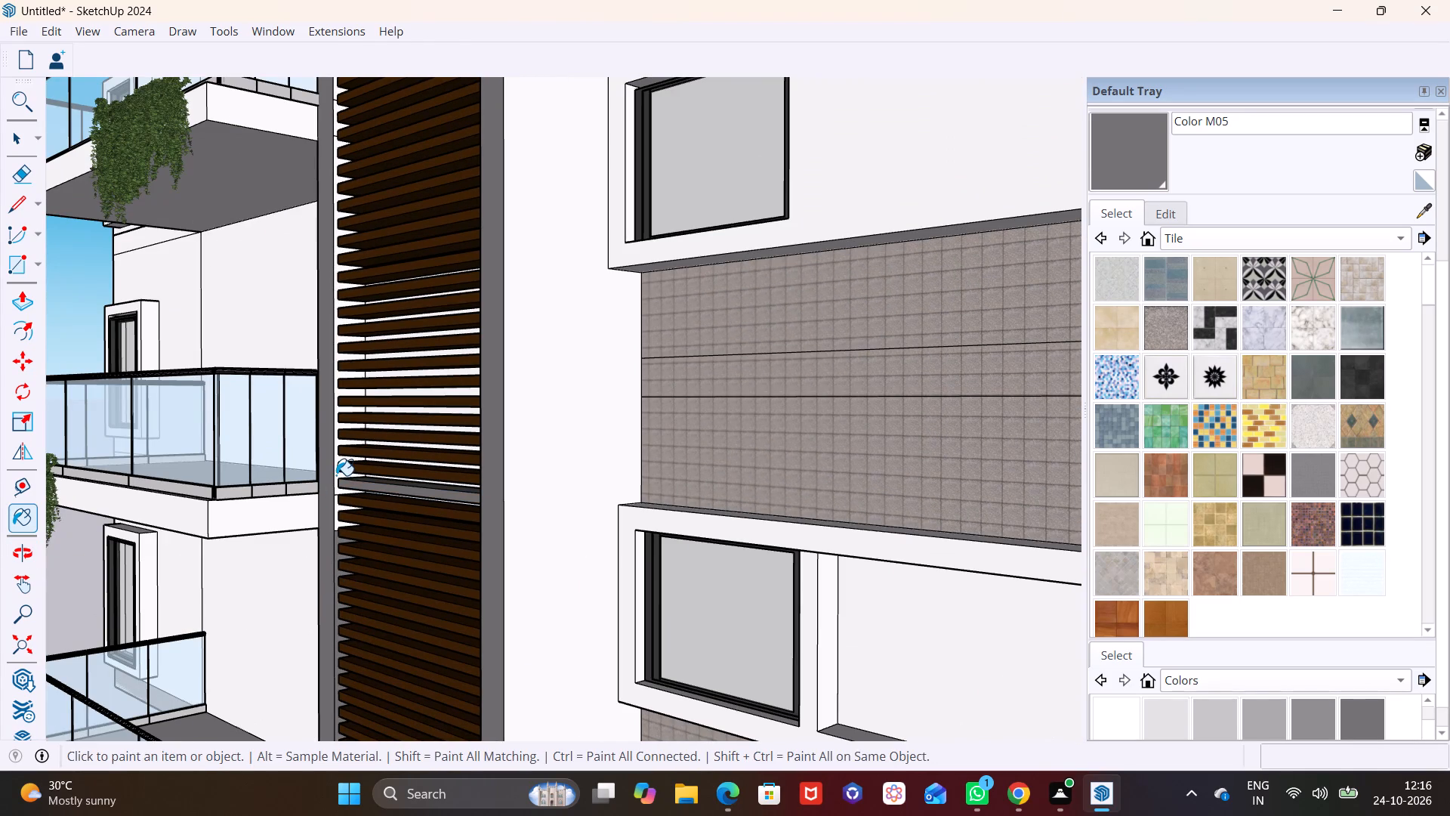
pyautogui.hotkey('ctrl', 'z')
# Paint the white back wall behind the slats and the next inner side faces of the louvre frame with Color M05.
pyautogui.scroll(13, 325, 475)
pyautogui.click(325, 470)
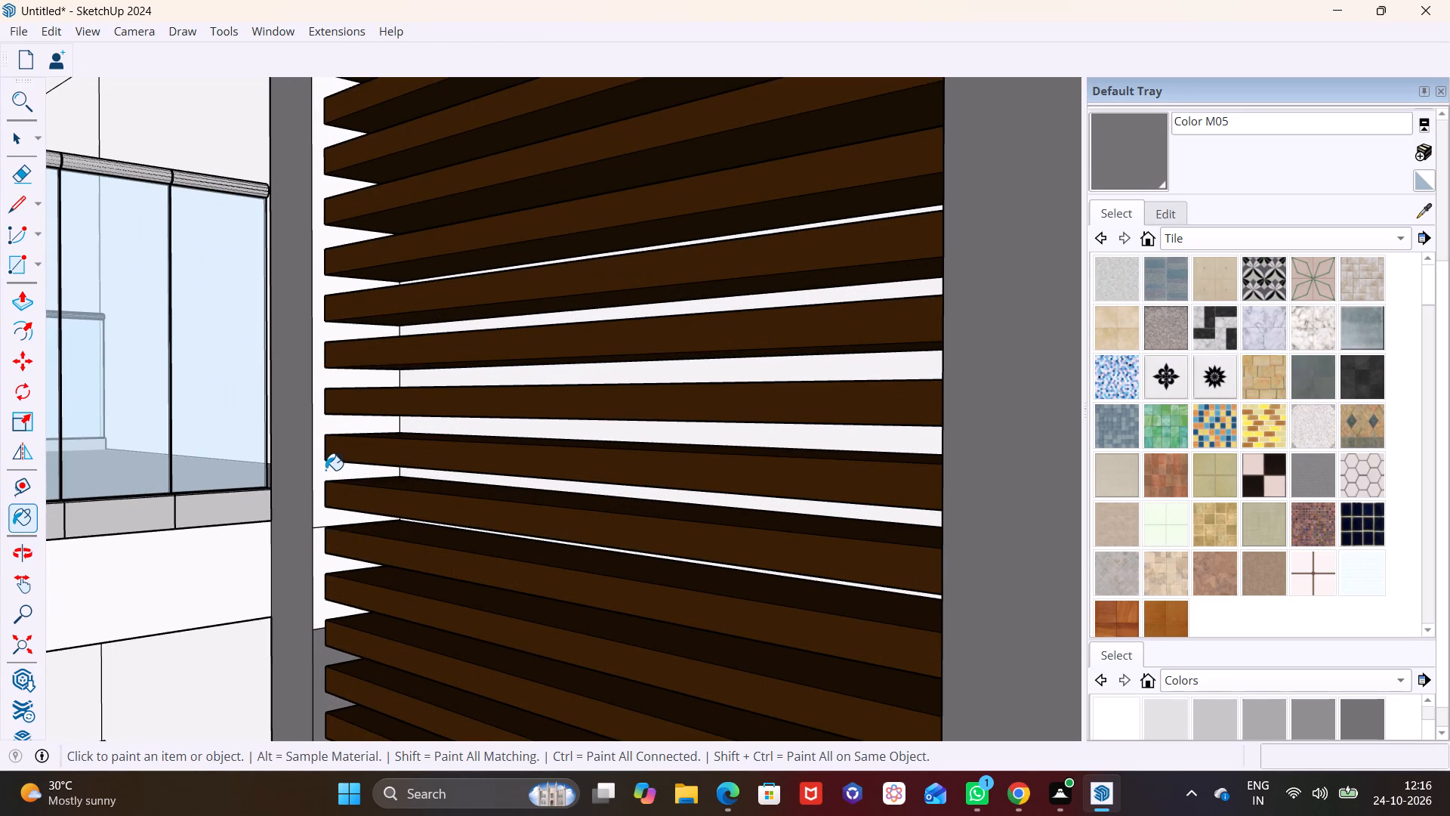
pyautogui.click(497, 426)
pyautogui.scroll(-9, 497, 434)
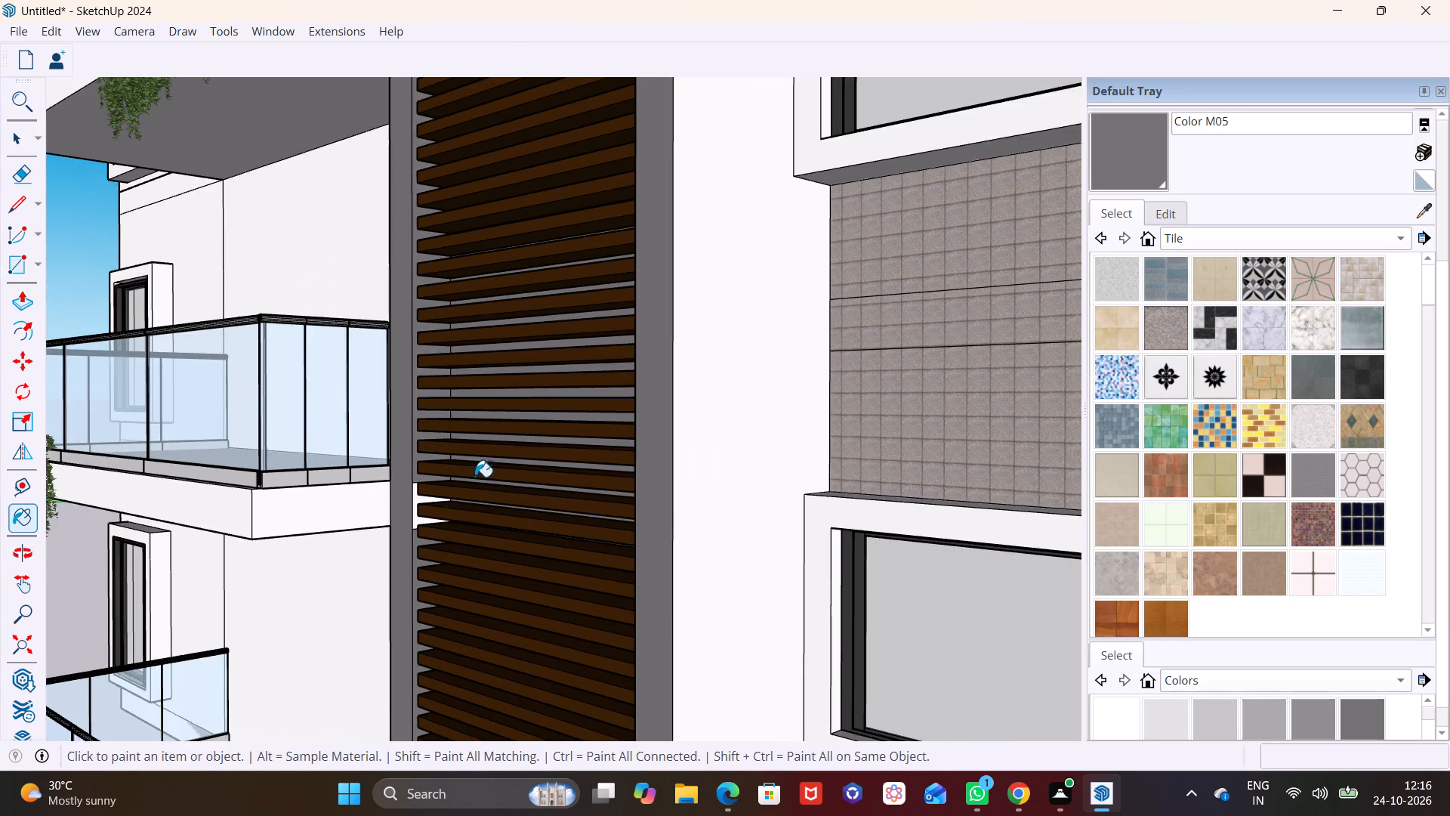
pyautogui.scroll(8, 441, 521)
pyautogui.click(406, 490)
pyautogui.scroll(-4, 443, 486)
pyautogui.scroll(3, 566, 557)
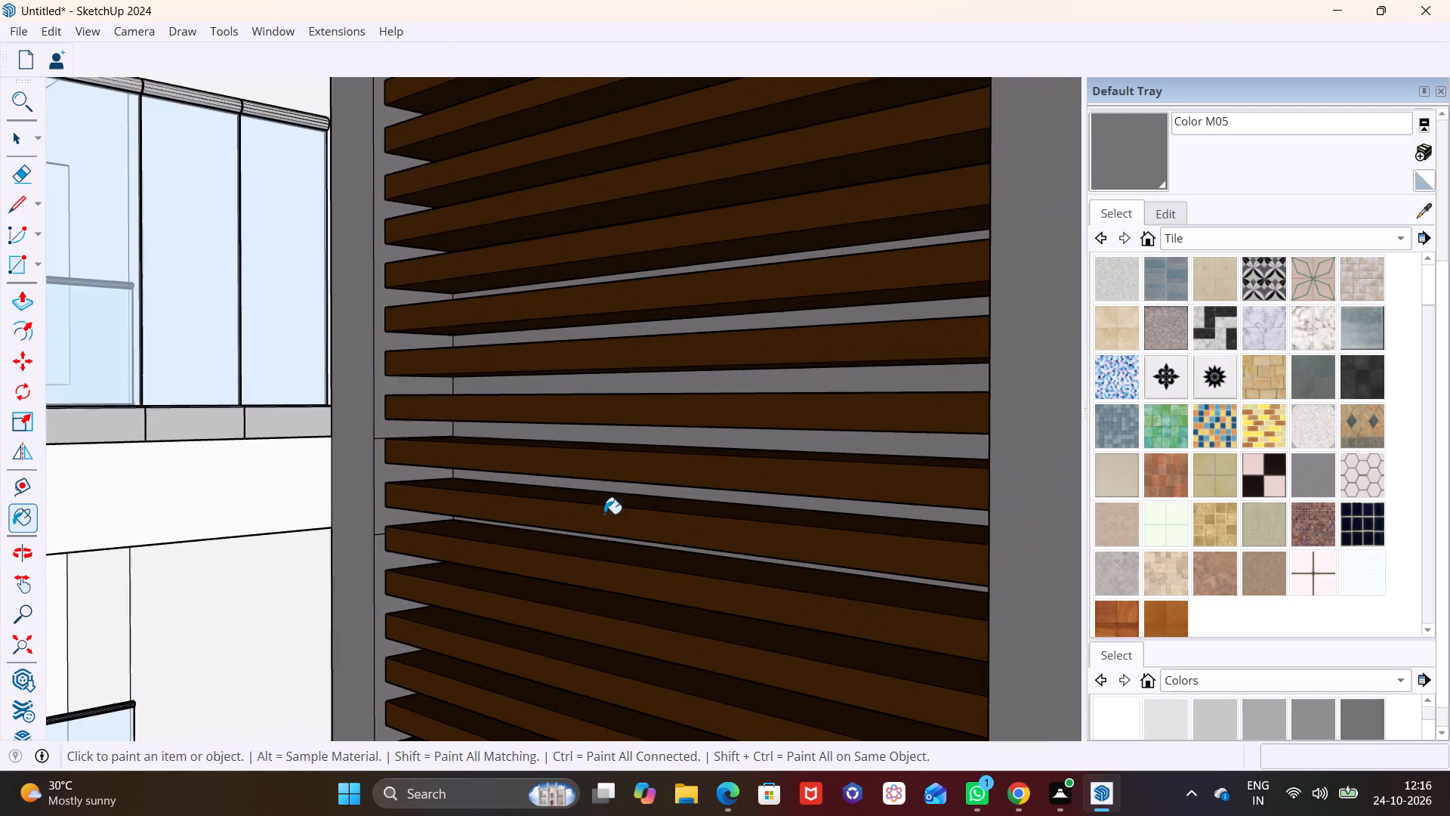
pyautogui.scroll(3, 604, 514)
pyautogui.moveTo(608, 517); pyautogui.dragTo(773, 450, button='middle')
pyautogui.scroll(5, 664, 518)
pyautogui.click(623, 562)
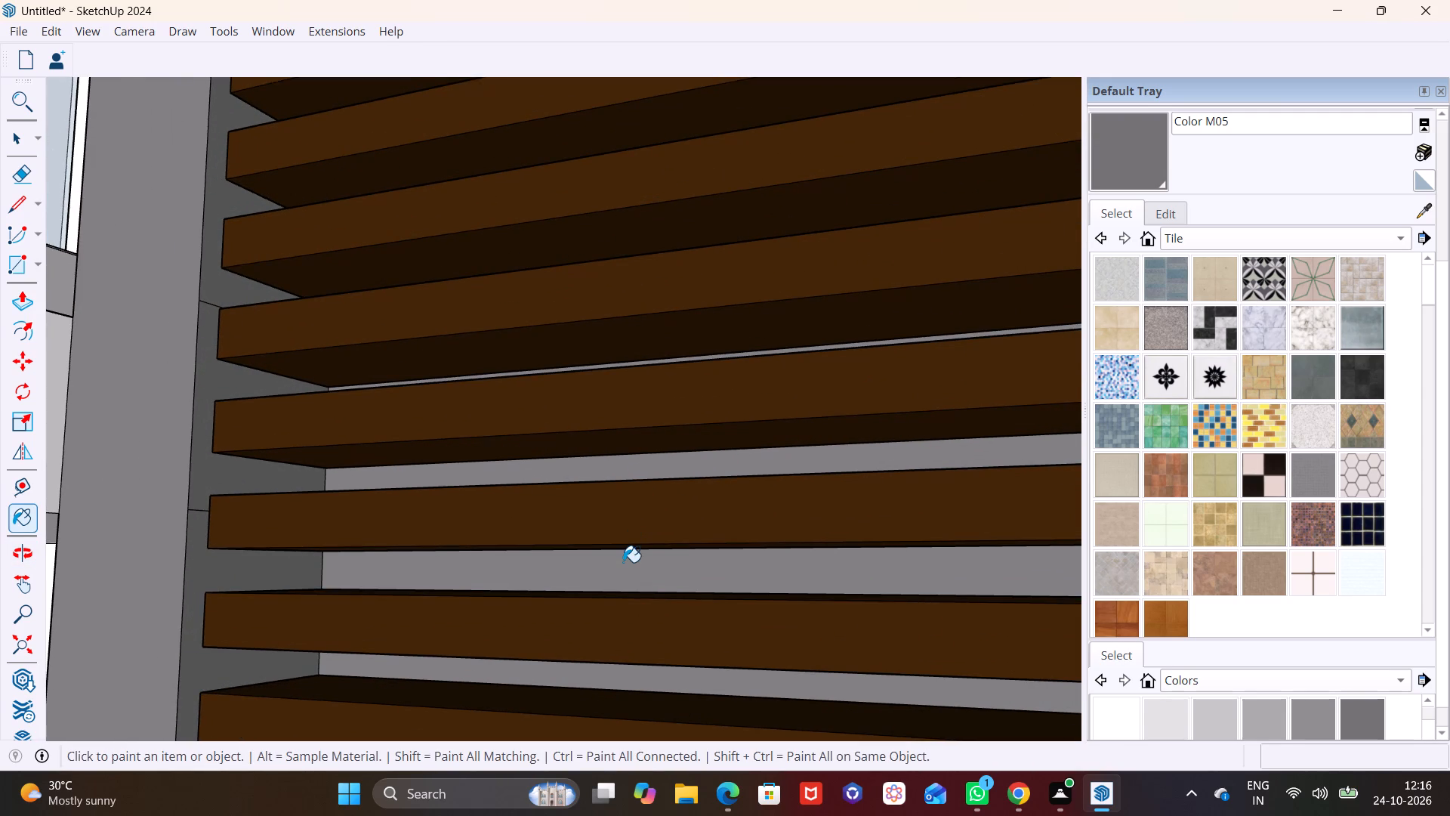
# Paint the next higher inner side face of the louvre frame, beside the plant-hung balcony level, with Color M05.
pyautogui.scroll(-18, 623, 562)
pyautogui.moveTo(677, 381); pyautogui.dragTo(609, 813, button='middle')
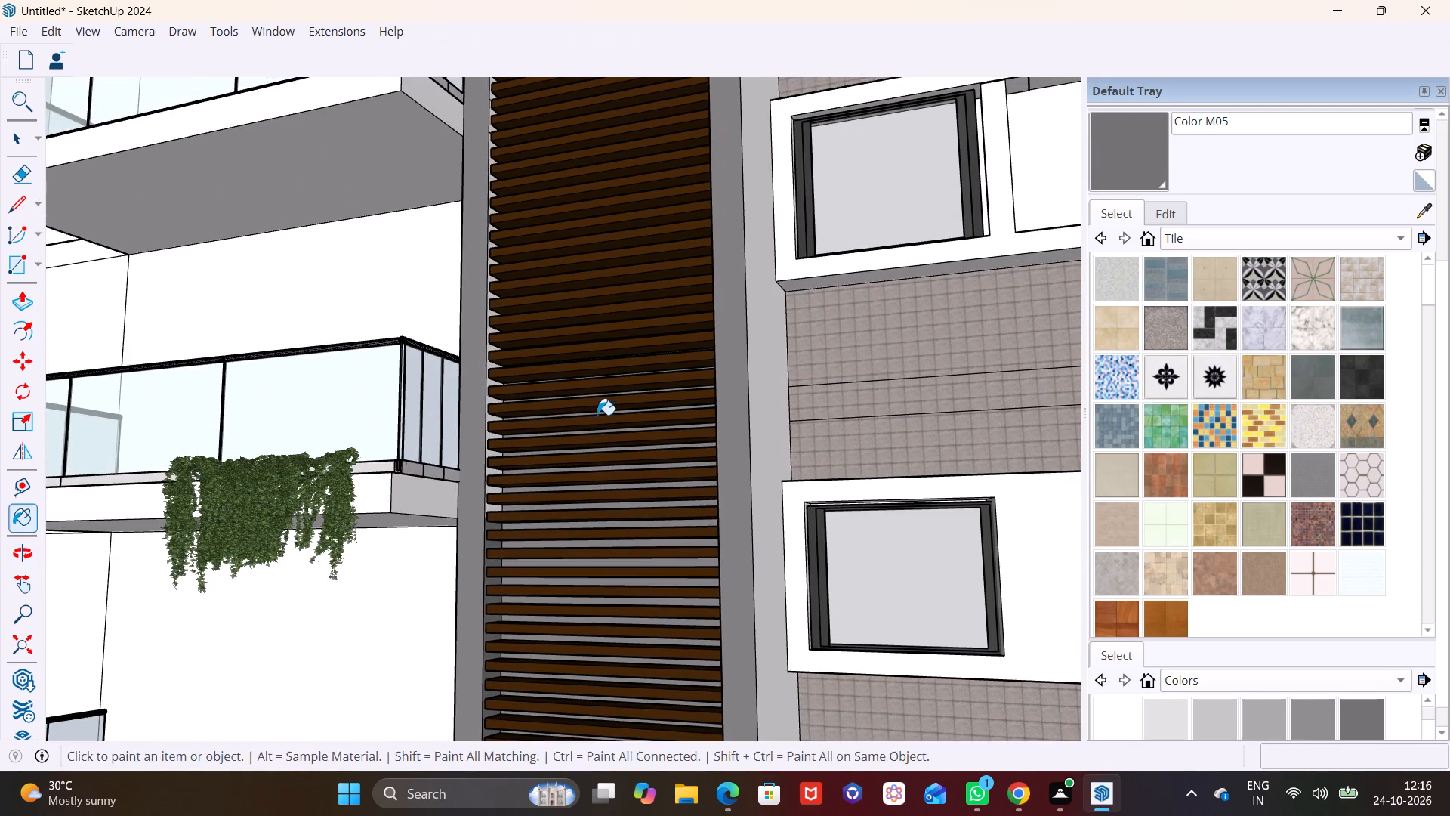
pyautogui.keyDown('shift'); pyautogui.moveTo(597, 400); pyautogui.dragTo(527, 618, button='middle'); pyautogui.keyUp('shift')
pyautogui.scroll(12, 474, 632)
pyautogui.click(374, 637)
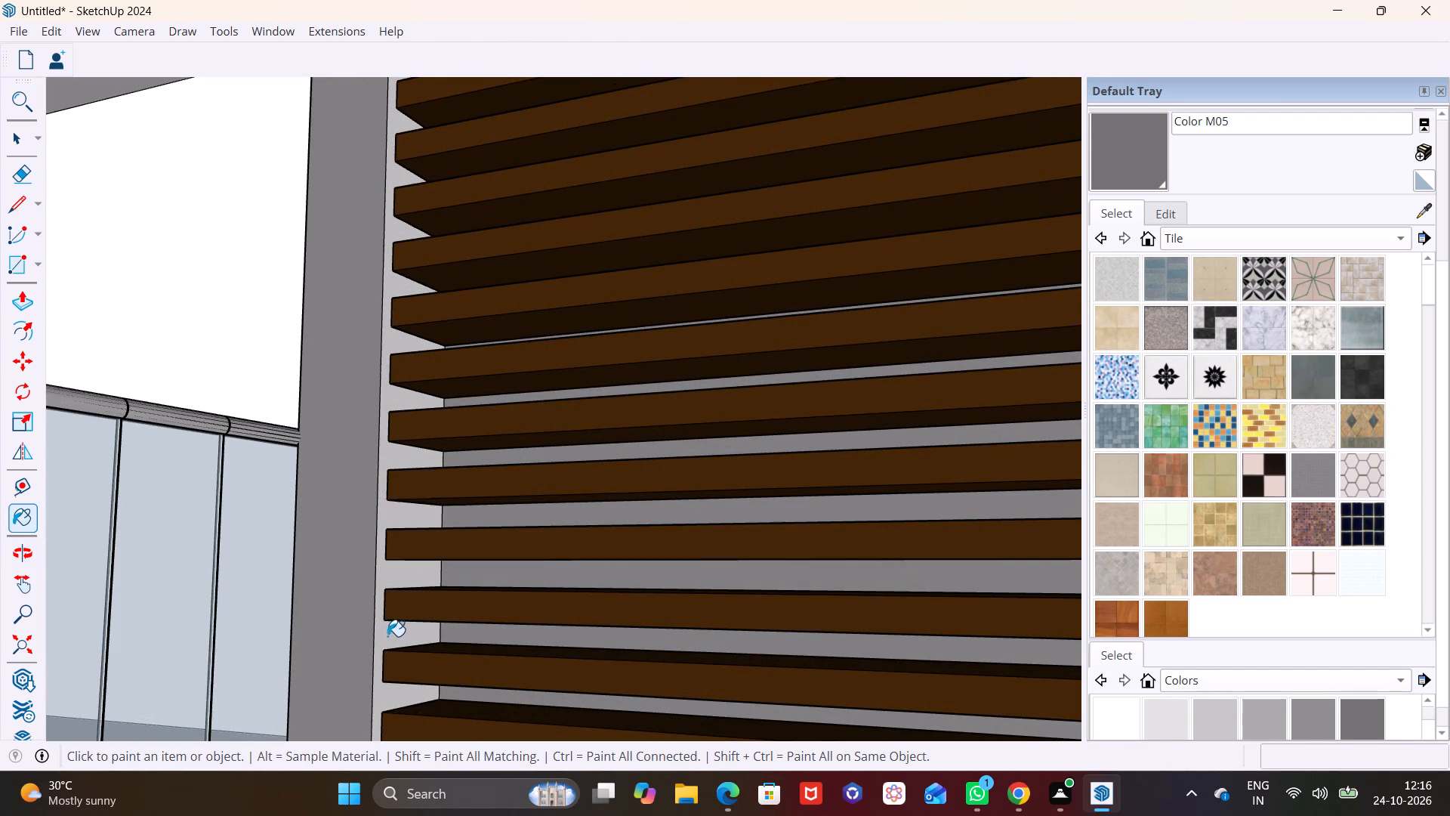
pyautogui.click(387, 636)
pyautogui.click(468, 632)
pyautogui.scroll(-8, 467, 600)
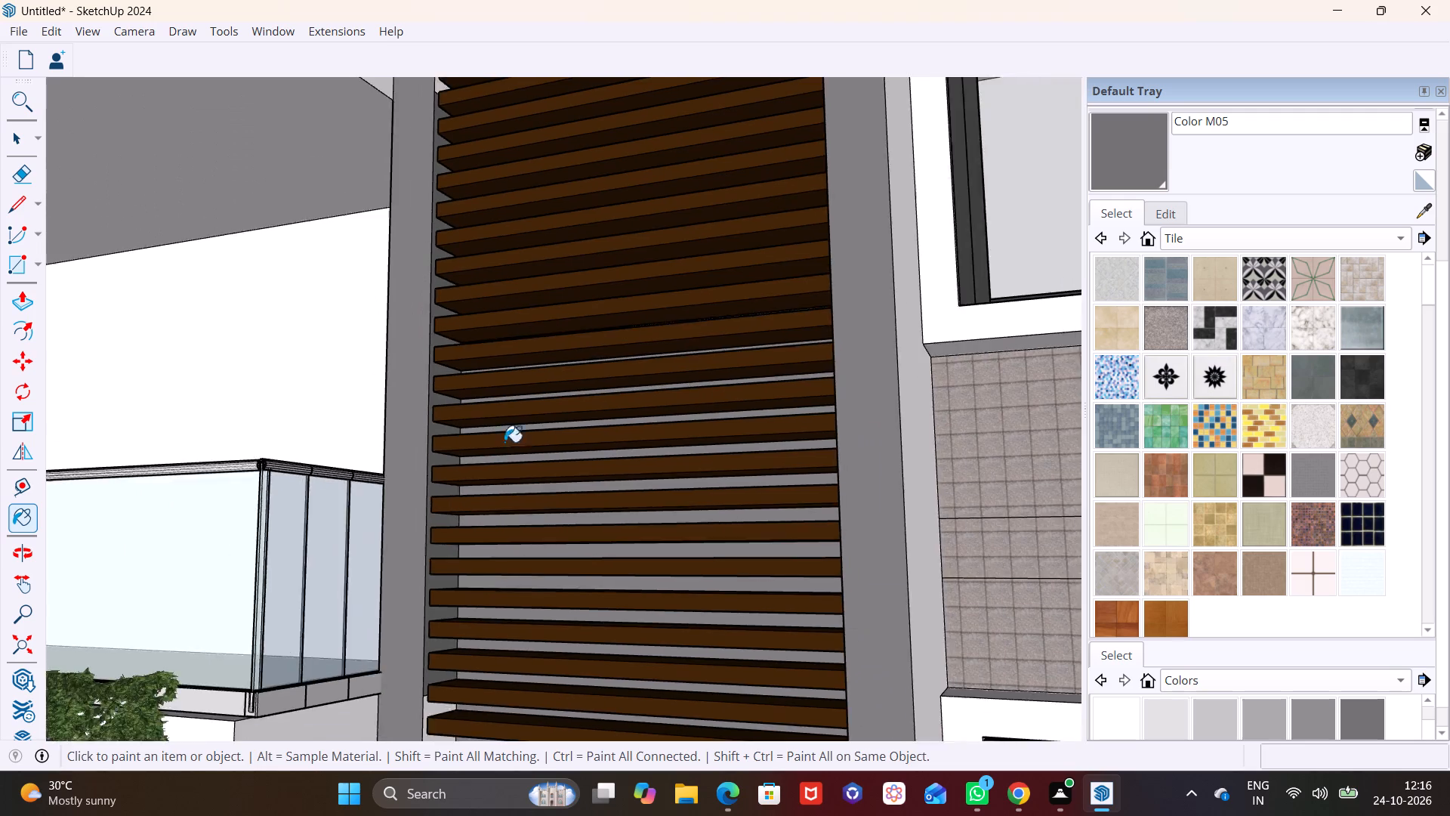
# Continue up the louvre recess and paint the inner side face below the top section with Color M05.
pyautogui.keyDown('shift'); pyautogui.moveTo(528, 355); pyautogui.dragTo(491, 673, button='middle'); pyautogui.keyUp('shift')
pyautogui.keyDown('shift'); pyautogui.scroll(-1, 491, 673); pyautogui.keyUp('shift')
pyautogui.keyDown('shift'); pyautogui.moveTo(486, 295); pyautogui.dragTo(478, 616, button='middle'); pyautogui.keyUp('shift')
pyautogui.scroll(7, 438, 612)
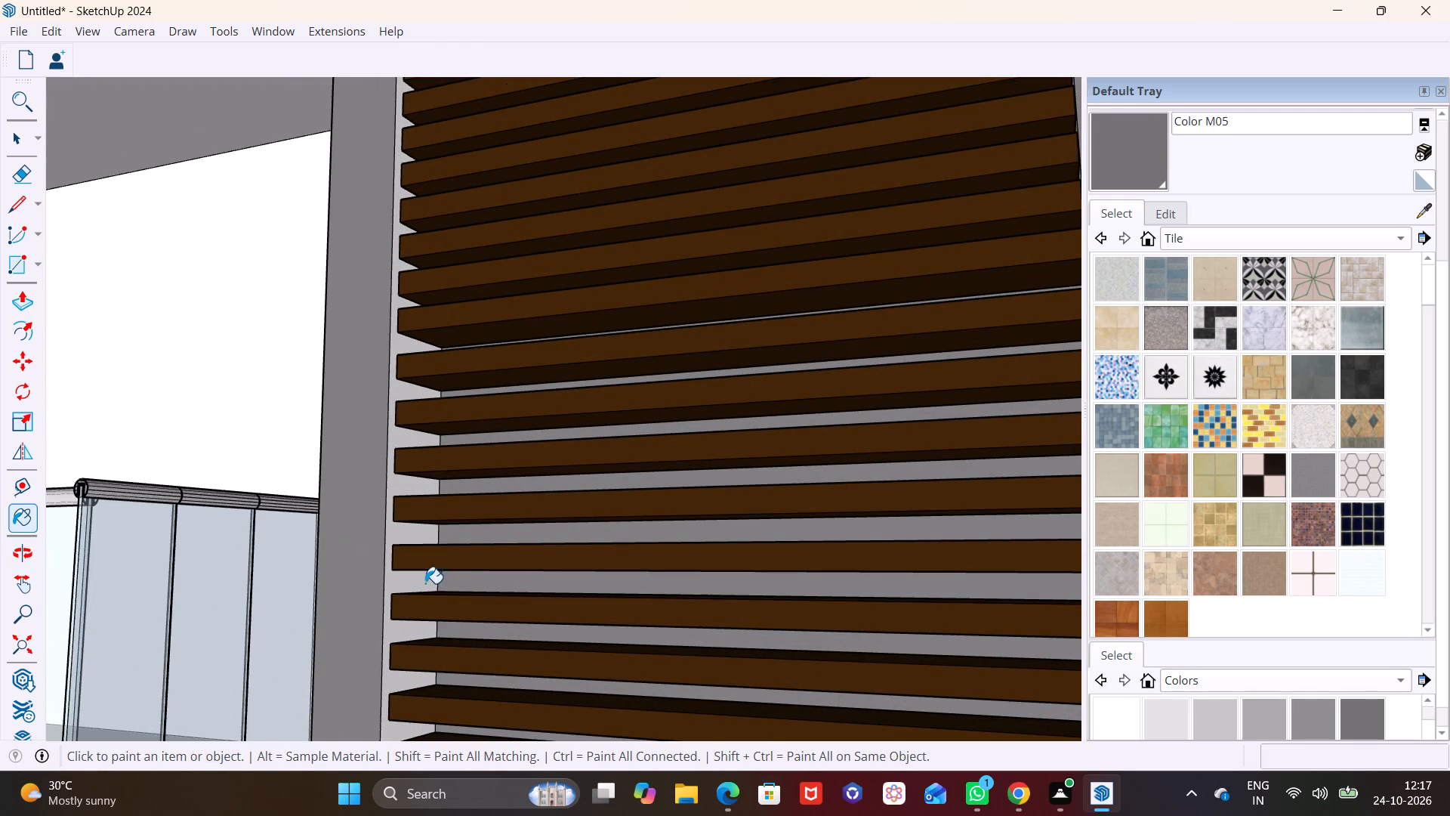
pyautogui.click(425, 583)
# Paint the inner side face of the louvre frame's top section, beside the uppermost balcony, with Color M05.
pyautogui.scroll(-9, 426, 572)
pyautogui.keyDown('shift'); pyautogui.moveTo(498, 465); pyautogui.dragTo(458, 674, button='middle'); pyautogui.keyUp('shift')
pyautogui.scroll(2, 397, 427)
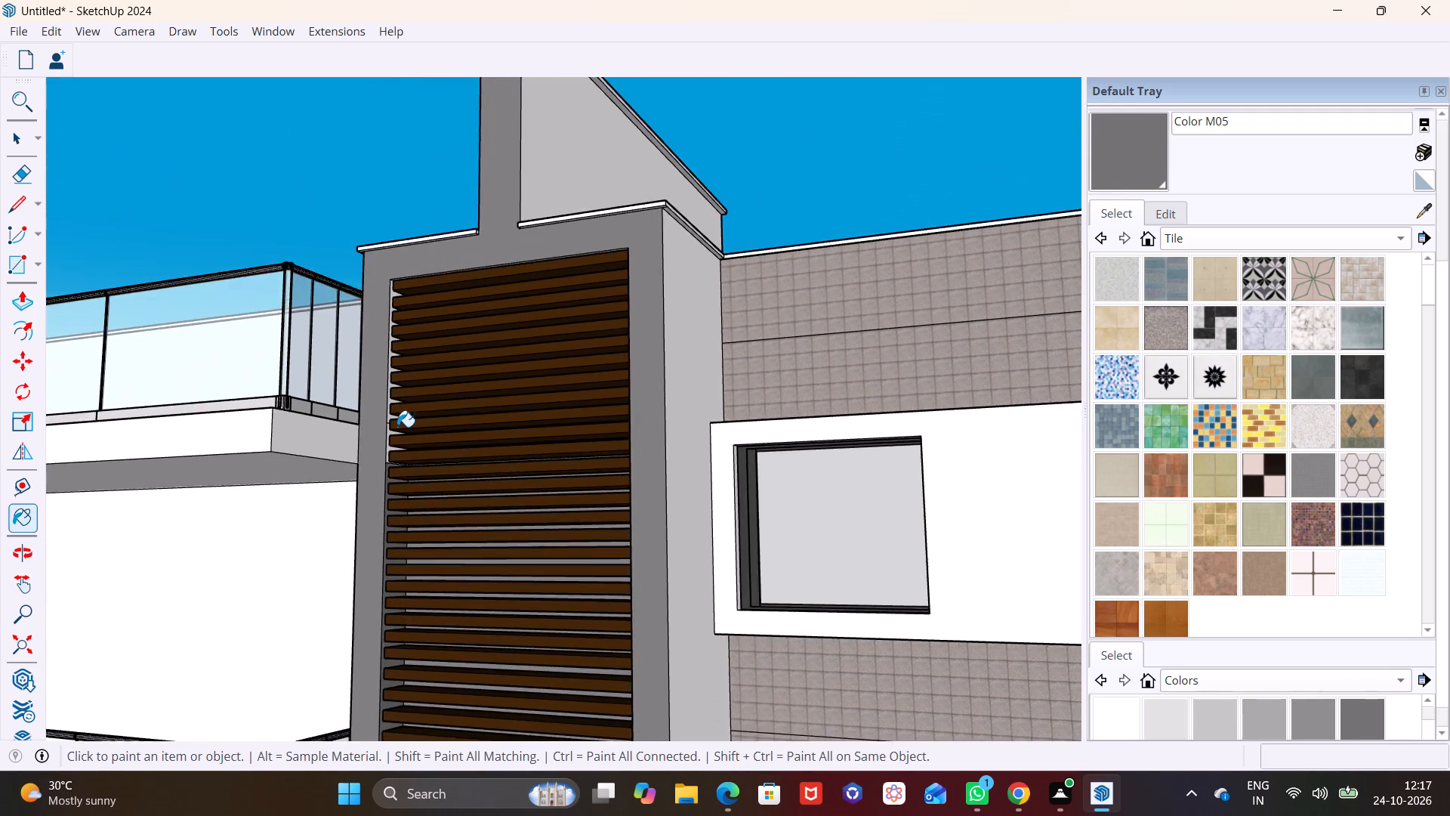
pyautogui.scroll(7, 397, 427)
pyautogui.click(378, 446)
pyautogui.scroll(-3, 429, 440)
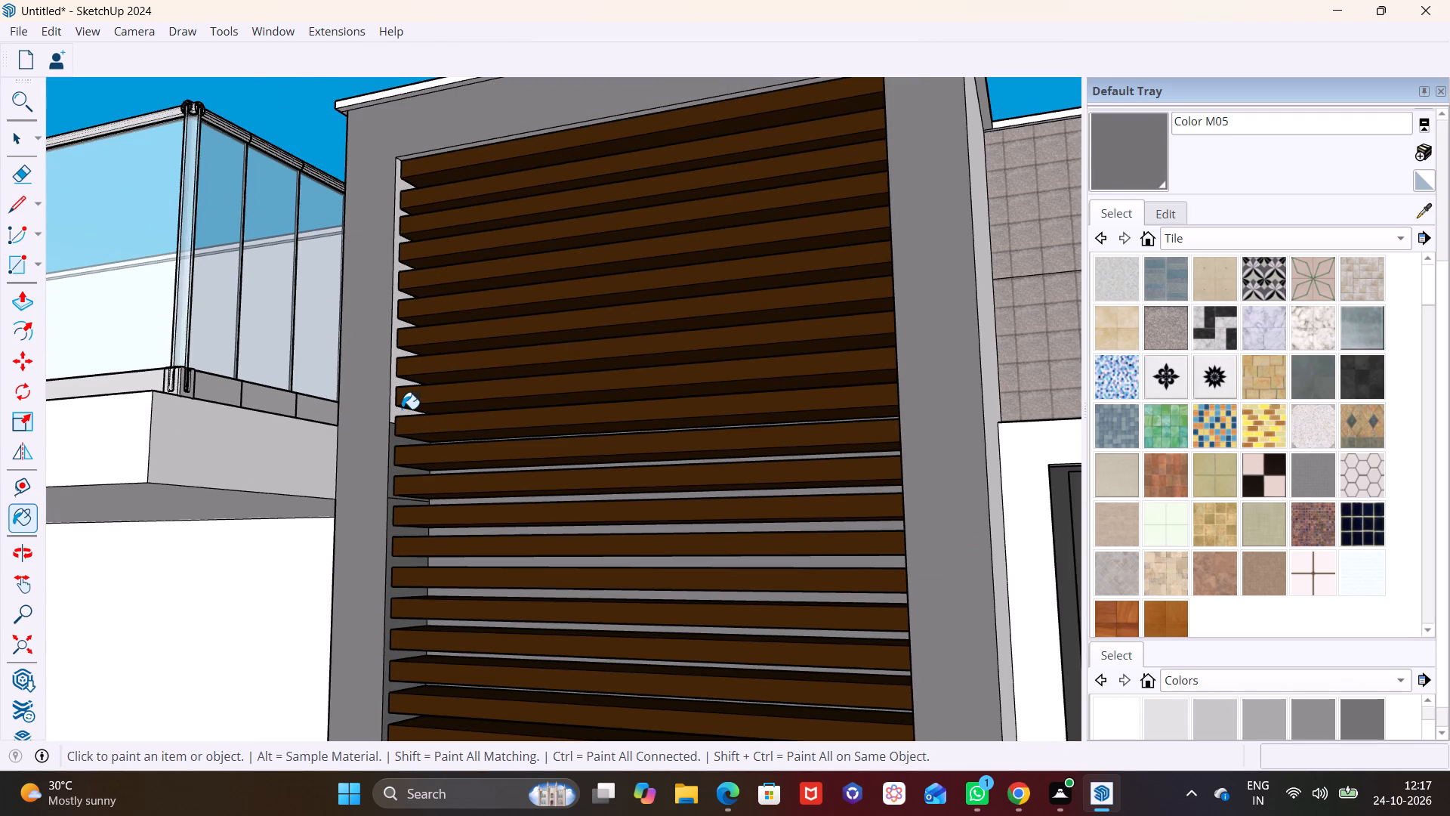
pyautogui.click(398, 413)
# Paint the opposite inner side face of the louvre frame's top section, beside the tiled wall, with Color M05.
pyautogui.scroll(-1, 413, 434)
pyautogui.moveTo(418, 440); pyautogui.dragTo(697, 512, button='middle')
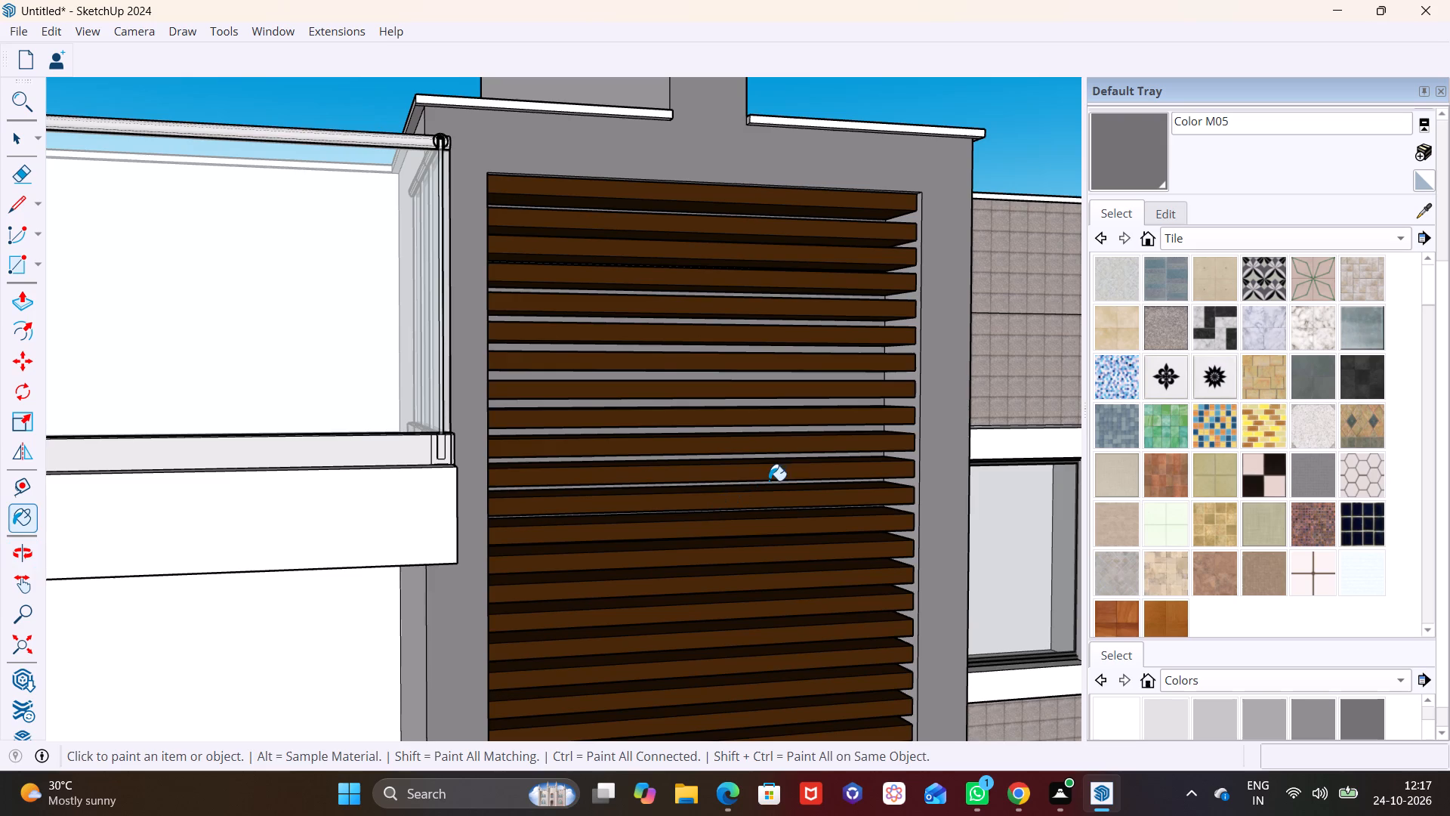
pyautogui.moveTo(906, 476); pyautogui.dragTo(1004, 492, button='middle')
pyautogui.scroll(12, 936, 484)
pyautogui.click(823, 466)
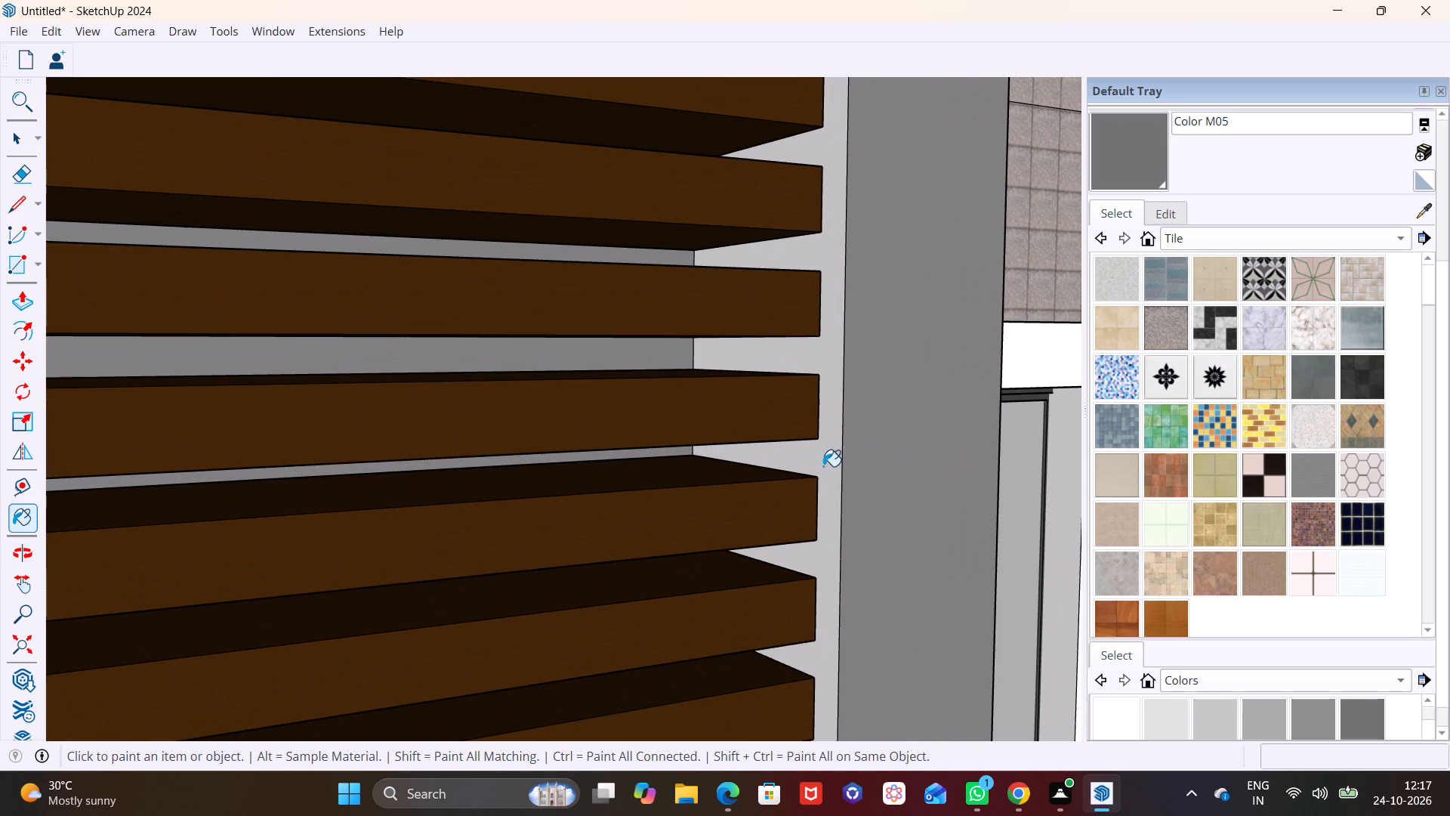
# Paint the next lower inner side face on the louvre frame's tiled-wall side, below the plant-hung balcony level, with Color M05.
pyautogui.scroll(-18, 823, 466)
pyautogui.moveTo(739, 548); pyautogui.dragTo(677, 223, button='middle')
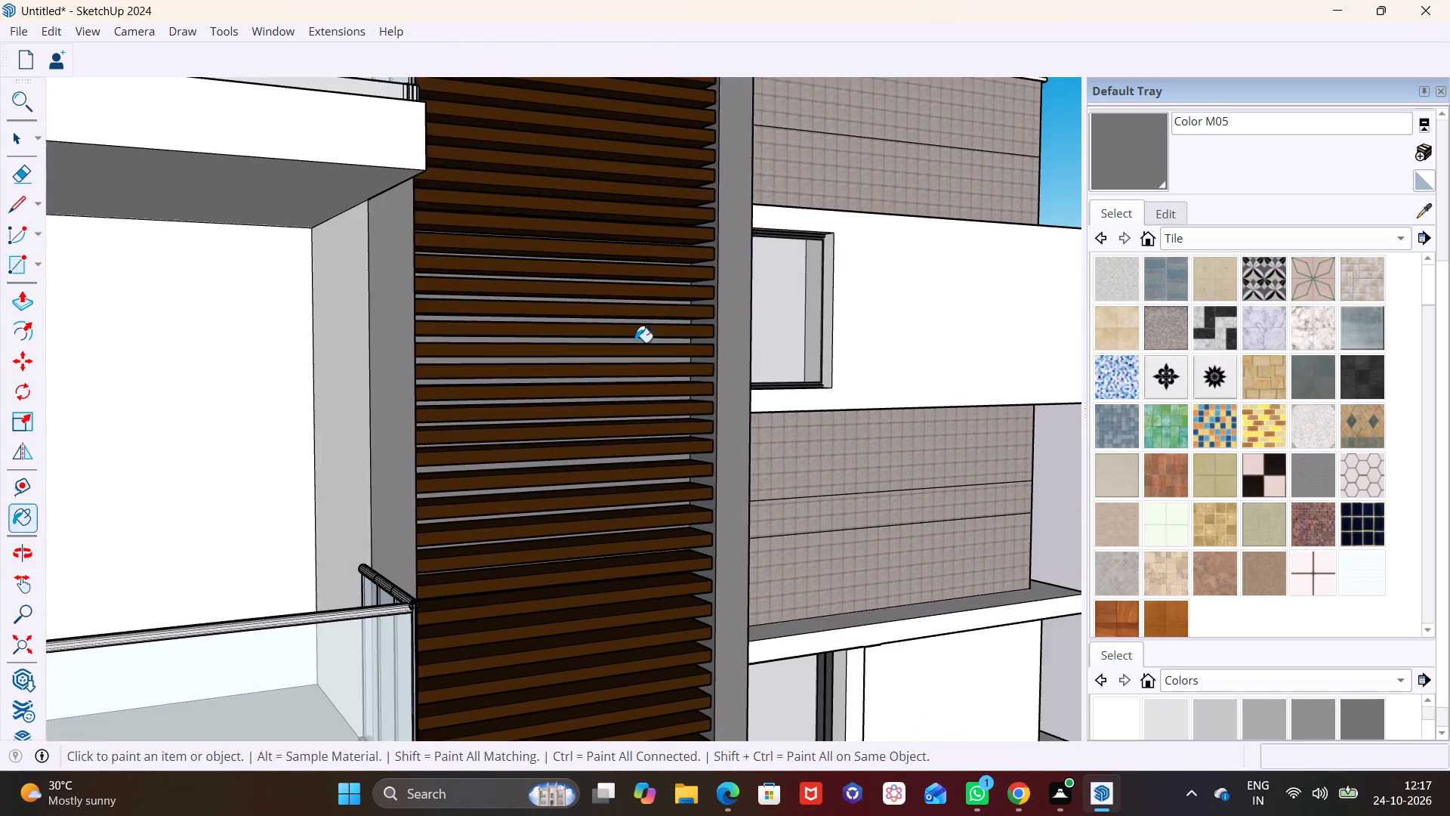
pyautogui.keyDown('shift'); pyautogui.moveTo(625, 488); pyautogui.dragTo(650, 323, button='middle'); pyautogui.keyUp('shift')
pyautogui.keyDown('shift'); pyautogui.moveTo(634, 501); pyautogui.dragTo(674, 247, button='middle'); pyautogui.keyUp('shift')
pyautogui.keyDown('shift'); pyautogui.moveTo(677, 491); pyautogui.dragTo(680, 357, button='middle'); pyautogui.keyUp('shift')
pyautogui.scroll(1, 699, 607)
pyautogui.keyDown('shift'); pyautogui.moveTo(686, 610); pyautogui.dragTo(649, 389, button='middle'); pyautogui.keyUp('shift')
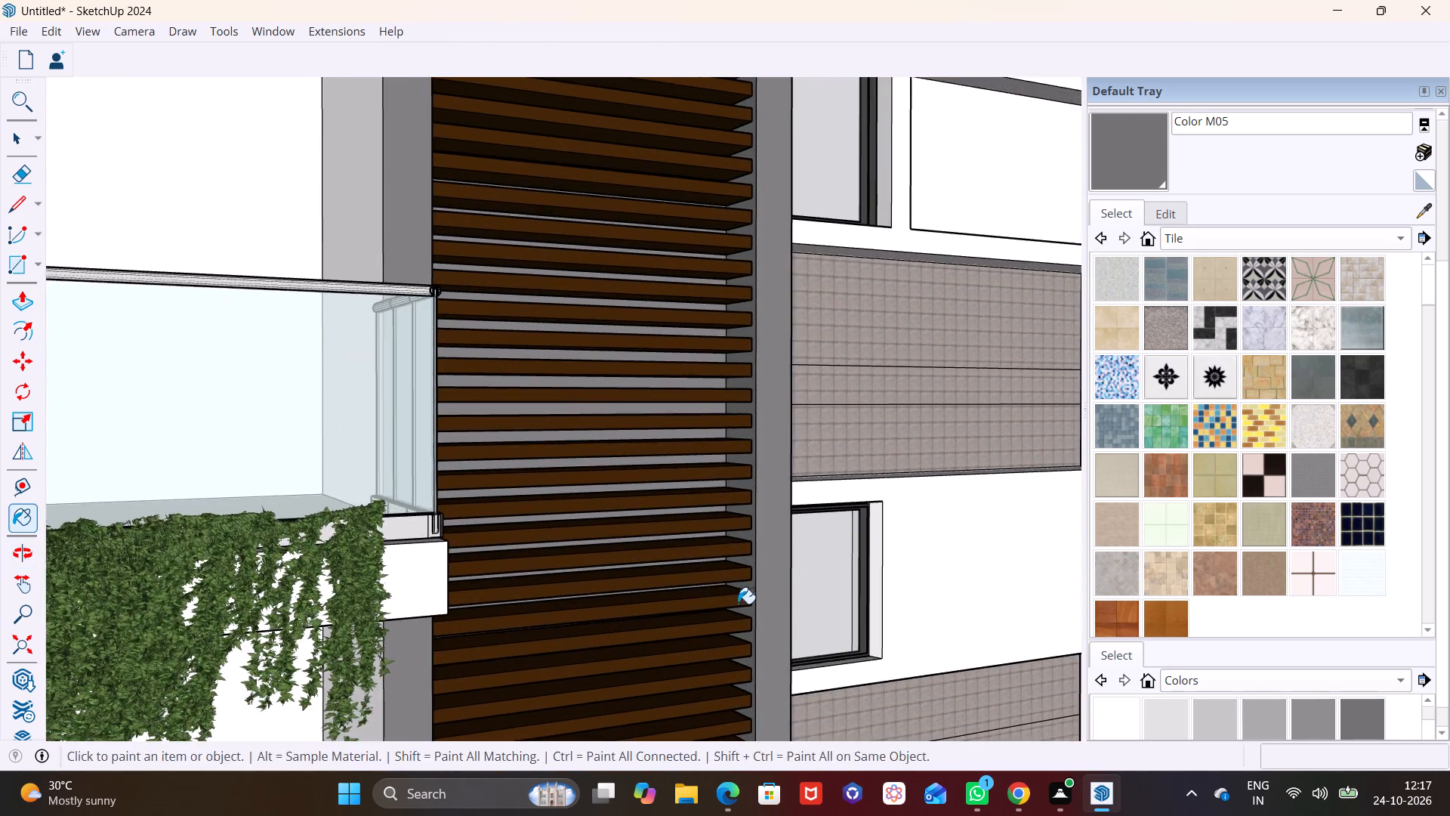
pyautogui.keyDown('shift'); pyautogui.scroll(1, 740, 617); pyautogui.keyUp('shift')
pyautogui.keyDown('shift'); pyautogui.moveTo(732, 598); pyautogui.dragTo(702, 398, button='middle'); pyautogui.keyUp('shift')
pyautogui.scroll(7, 597, 434)
pyautogui.click(794, 573)
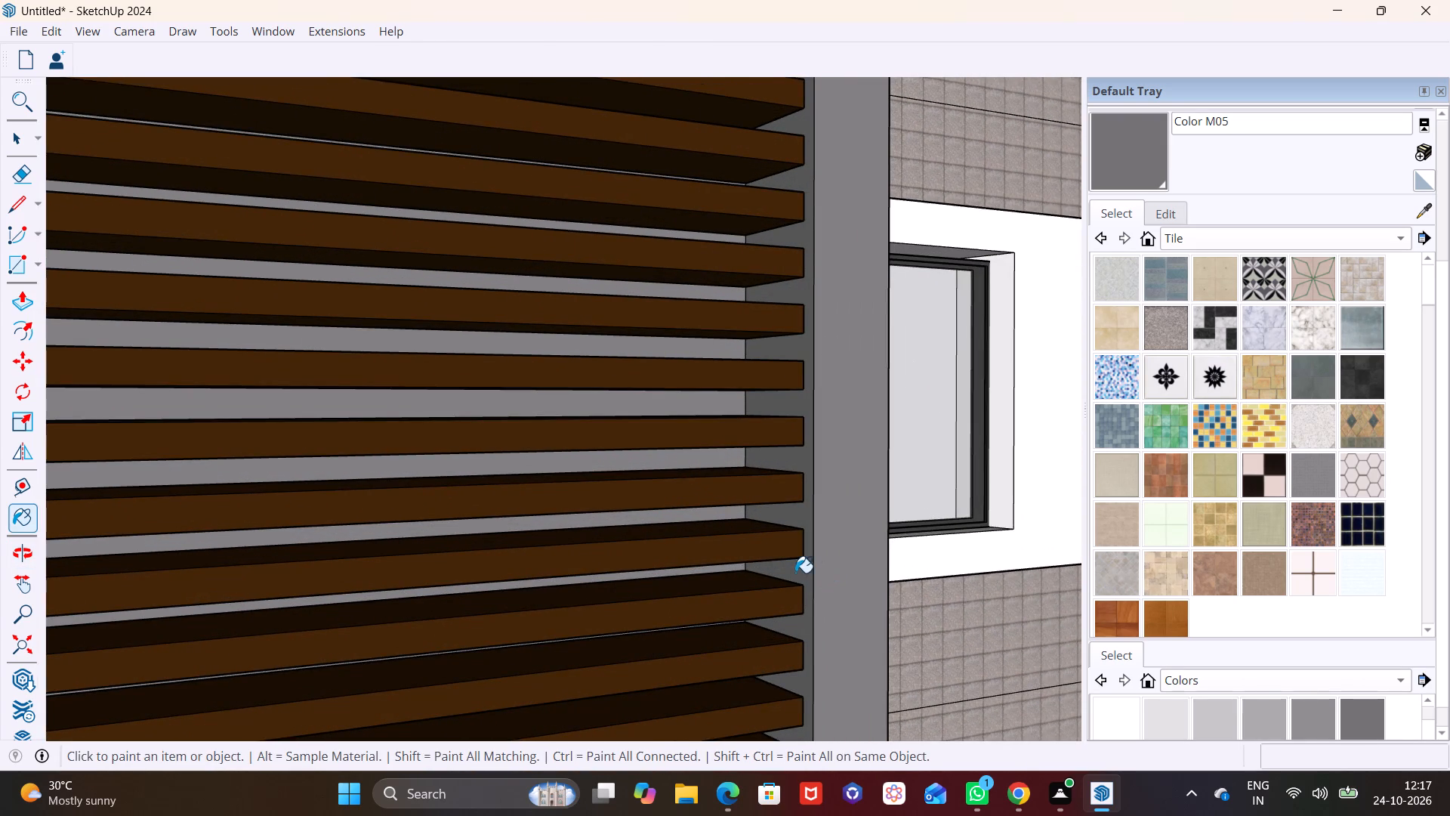
# Examine the louvre panel, balconies and tiled corner bands across the whole facade down to the base.
pyautogui.scroll(-16, 795, 573)
pyautogui.keyDown('shift'); pyautogui.moveTo(727, 595); pyautogui.dragTo(699, 440, button='middle'); pyautogui.keyUp('shift')
pyautogui.keyDown('shift'); pyautogui.moveTo(743, 576); pyautogui.dragTo(675, 410, button='middle'); pyautogui.keyUp('shift')
pyautogui.keyDown('shift'); pyautogui.scroll(1, 675, 410); pyautogui.keyUp('shift')
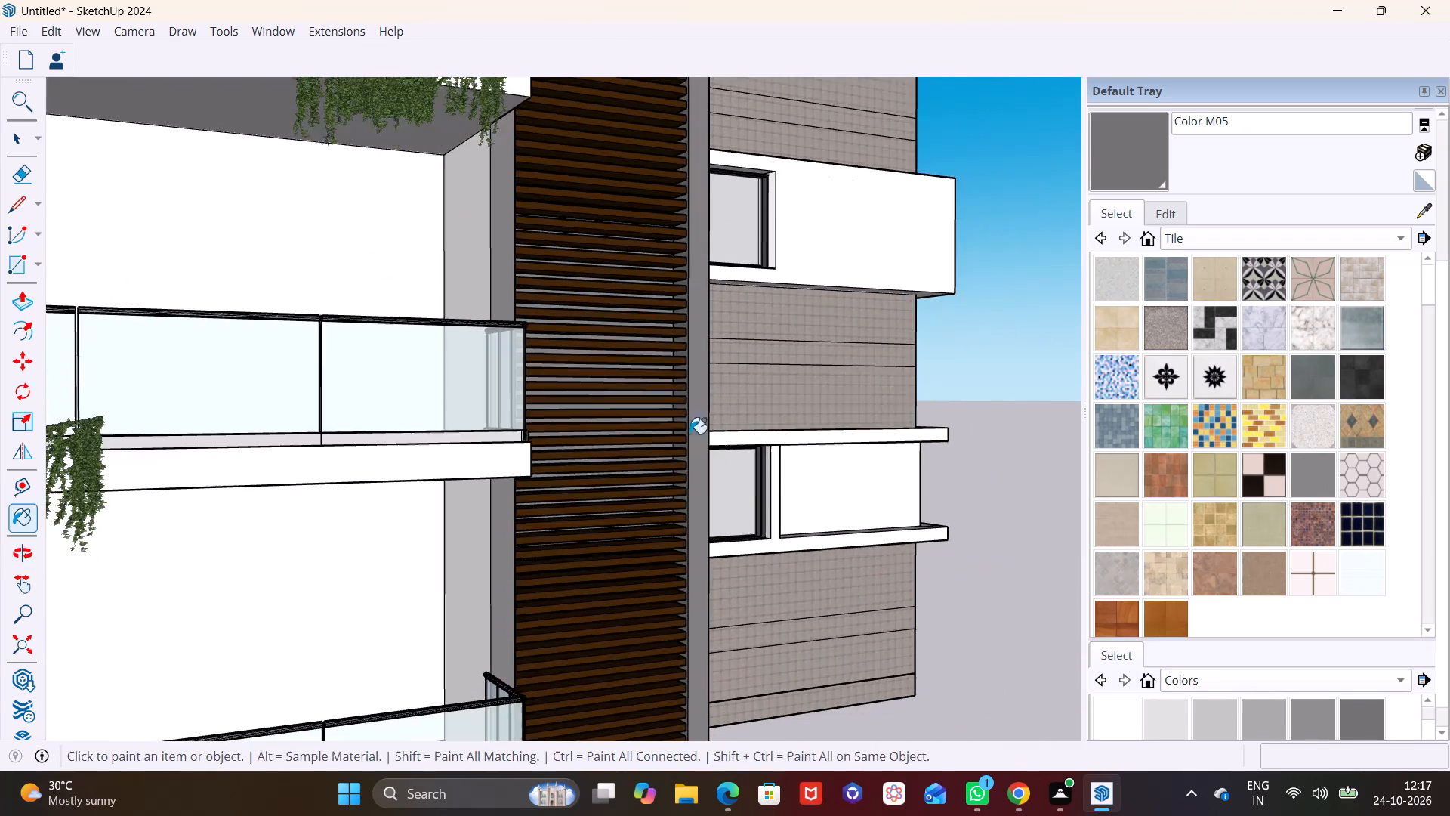
pyautogui.moveTo(697, 578); pyautogui.dragTo(406, 627, button='middle')
pyautogui.scroll(-3, 354, 560)
pyautogui.press('space')
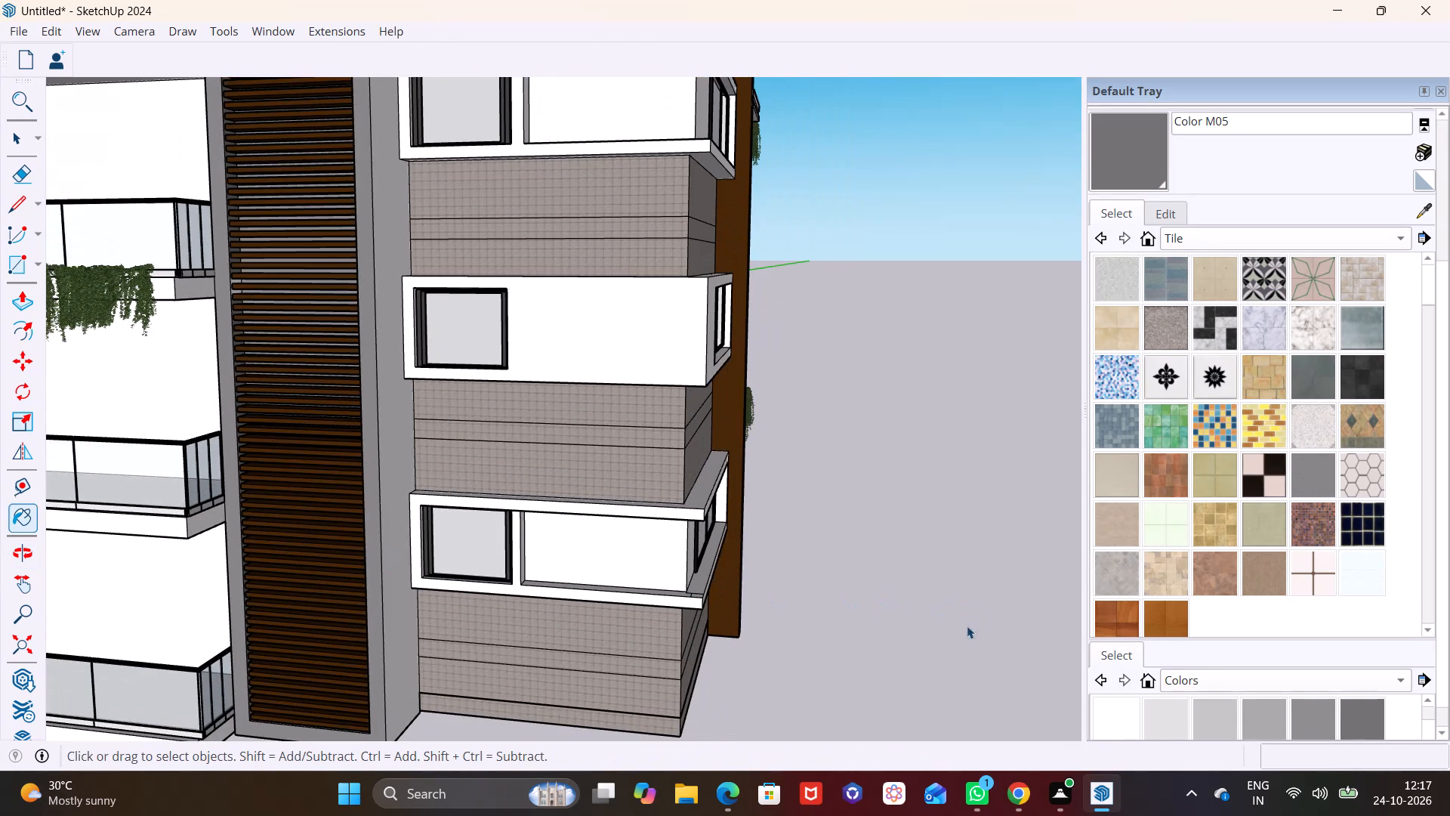
pyautogui.click(945, 628)
pyautogui.keyDown('shift'); pyautogui.moveTo(406, 518); pyautogui.dragTo(784, 580, button='middle'); pyautogui.keyUp('shift')
pyautogui.scroll(-3, 609, 576)
pyautogui.moveTo(662, 588); pyautogui.dragTo(569, 555, button='middle')
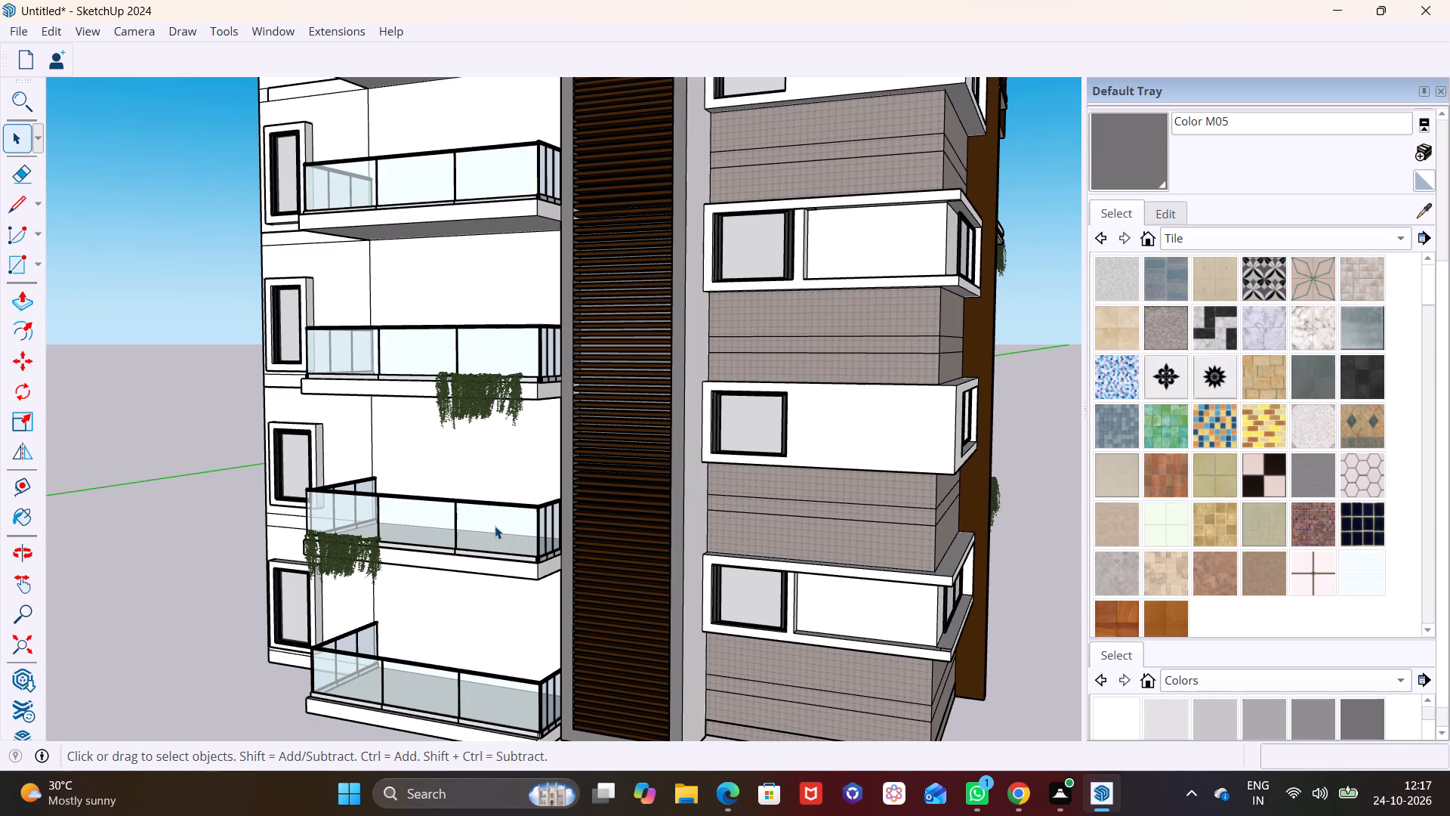
pyautogui.scroll(-2, 500, 564)
pyautogui.scroll(-2, 430, 591)
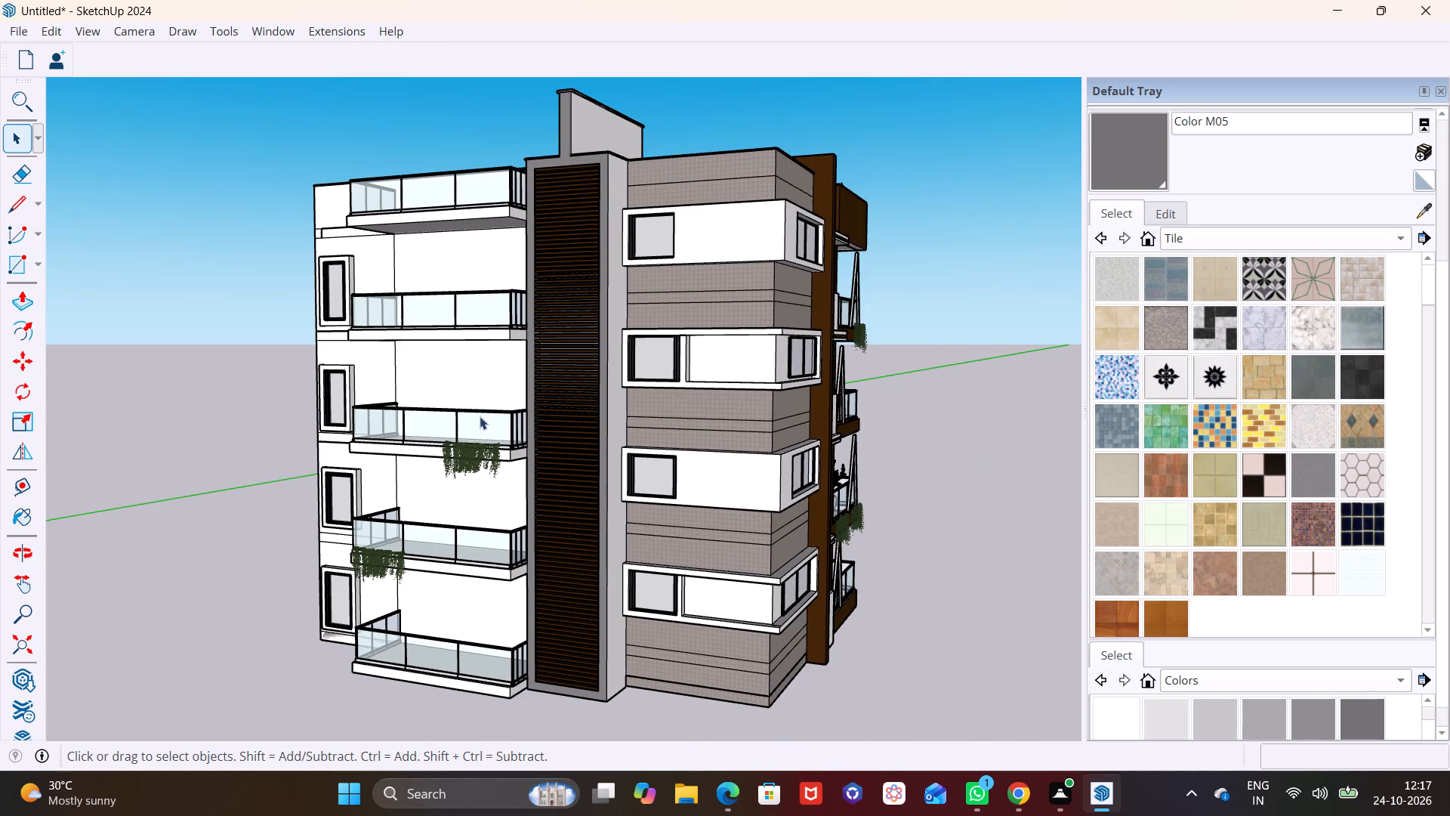
pyautogui.moveTo(448, 416); pyautogui.dragTo(644, 416, button='middle')
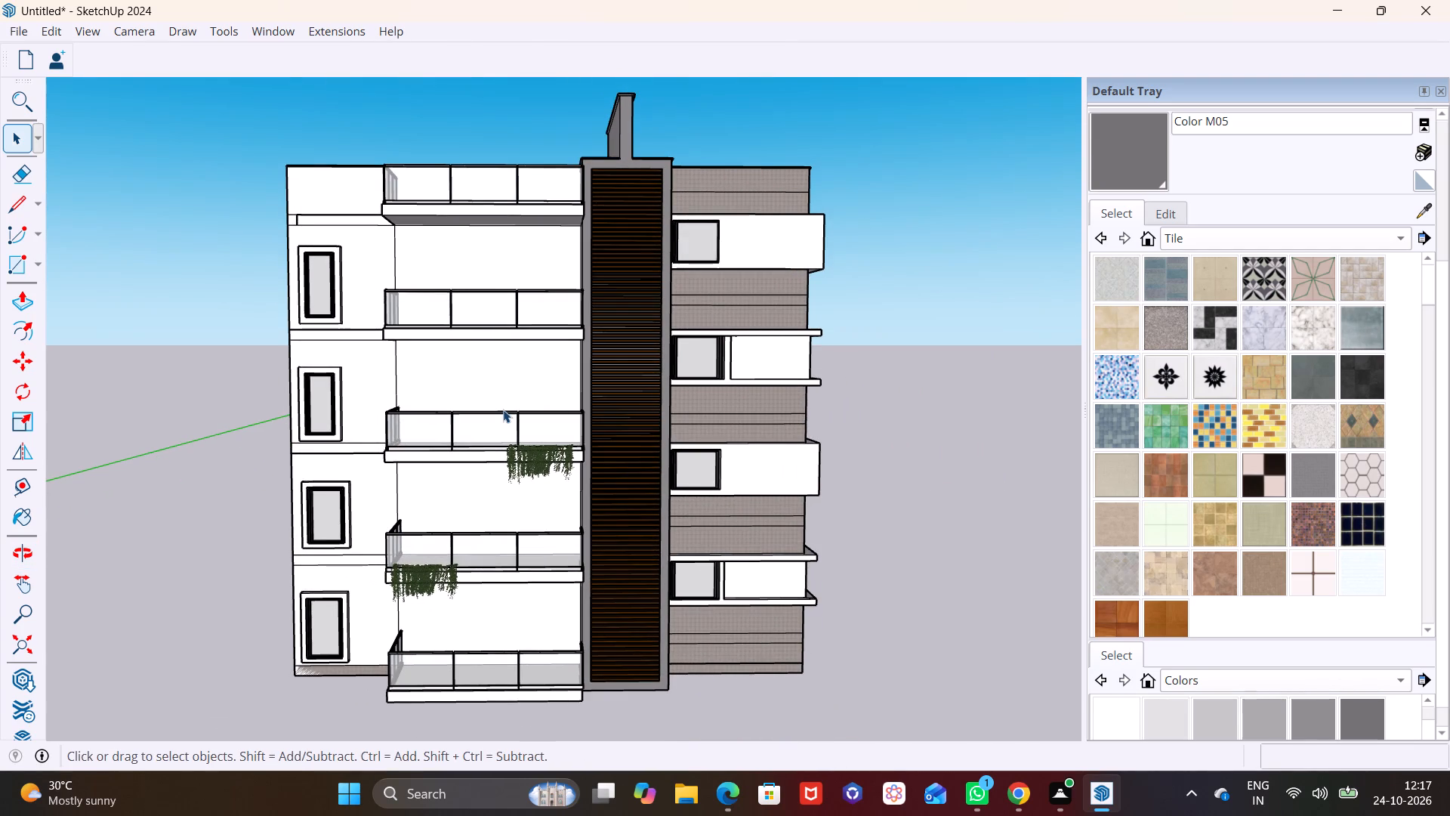
pyautogui.moveTo(503, 410); pyautogui.dragTo(586, 492, button='middle')
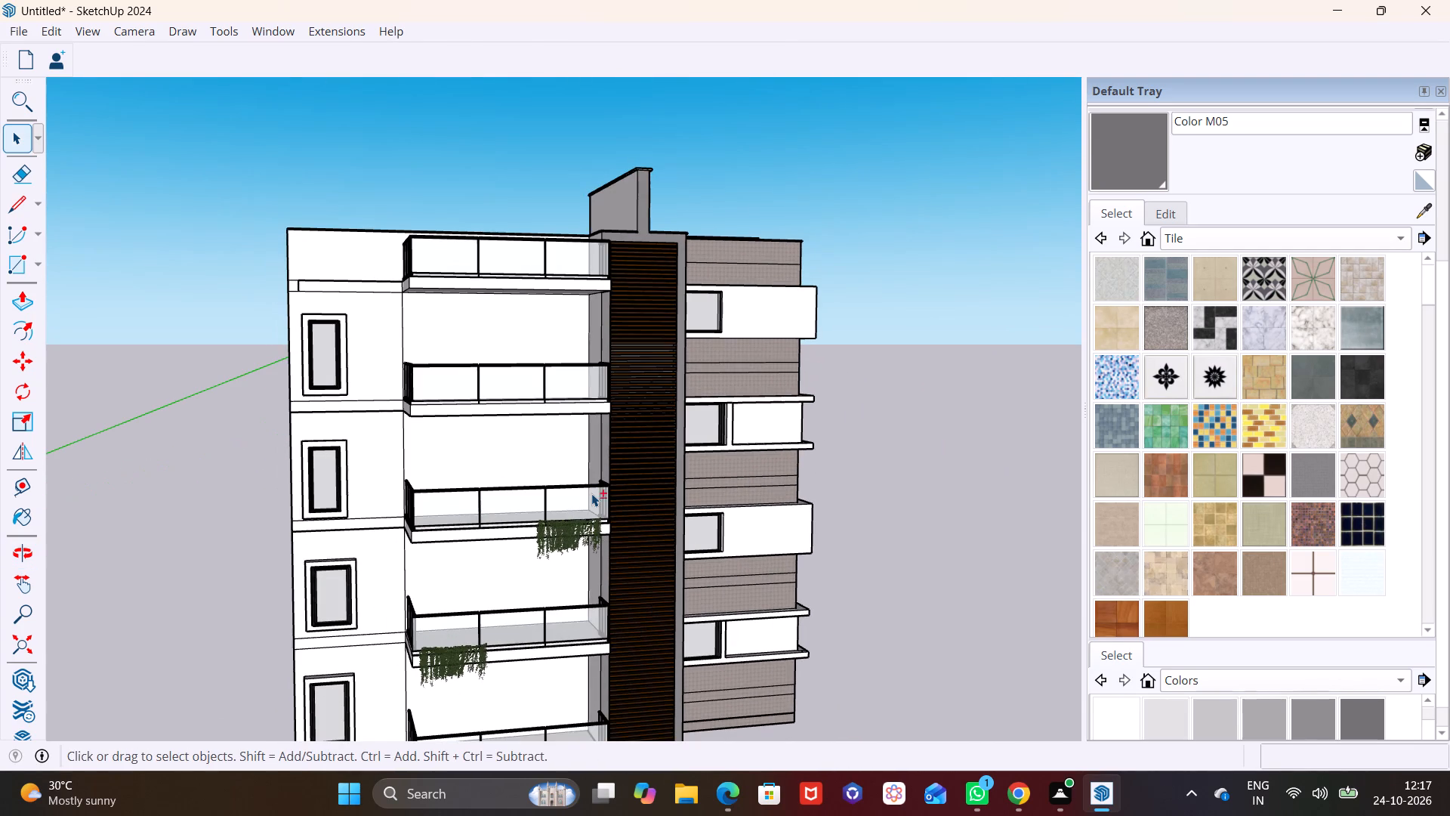
pyautogui.scroll(-2, 390, 552)
pyautogui.keyDown('shift'); pyautogui.moveTo(384, 564); pyautogui.dragTo(351, 381, button='middle'); pyautogui.keyUp('shift')
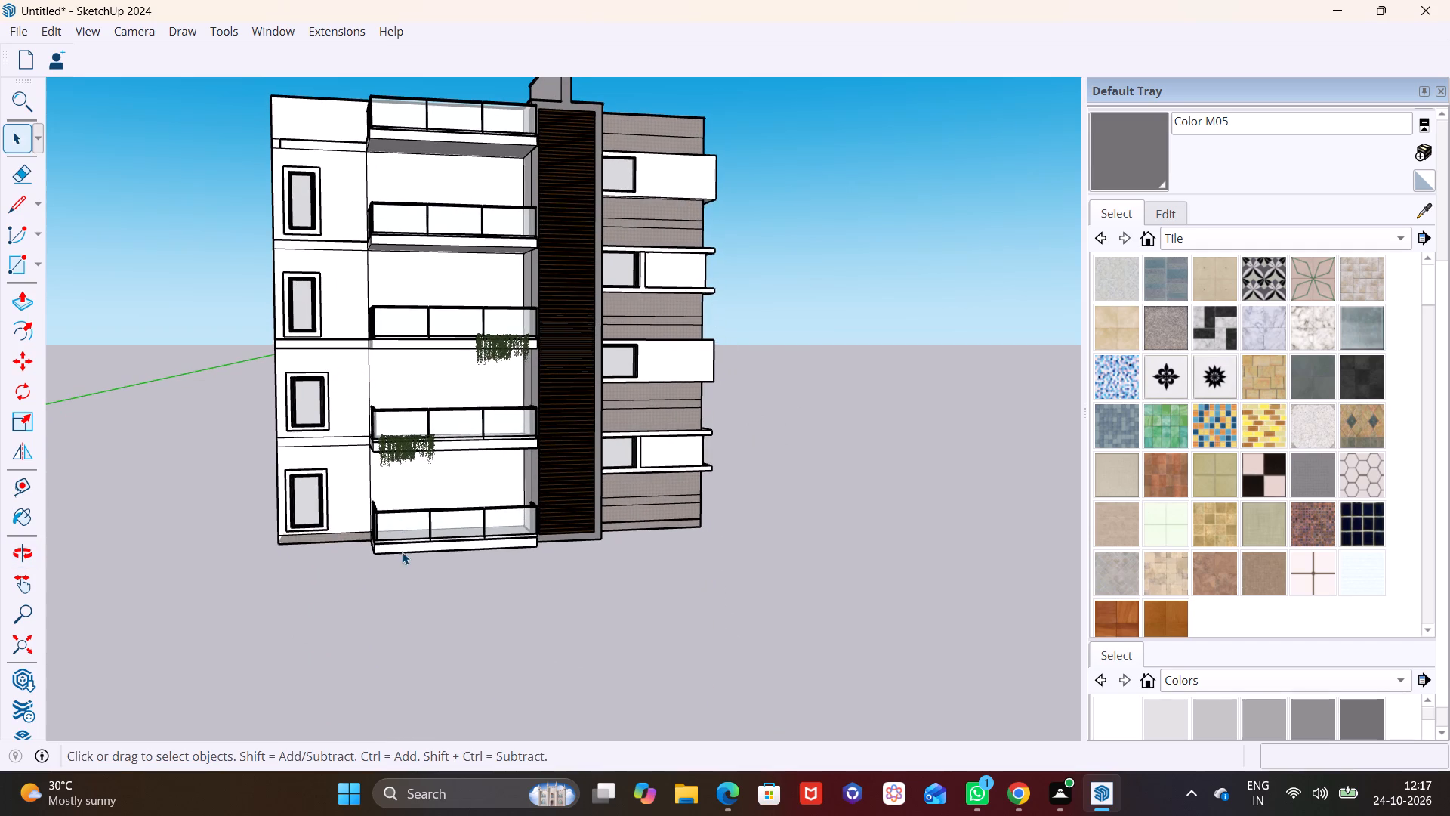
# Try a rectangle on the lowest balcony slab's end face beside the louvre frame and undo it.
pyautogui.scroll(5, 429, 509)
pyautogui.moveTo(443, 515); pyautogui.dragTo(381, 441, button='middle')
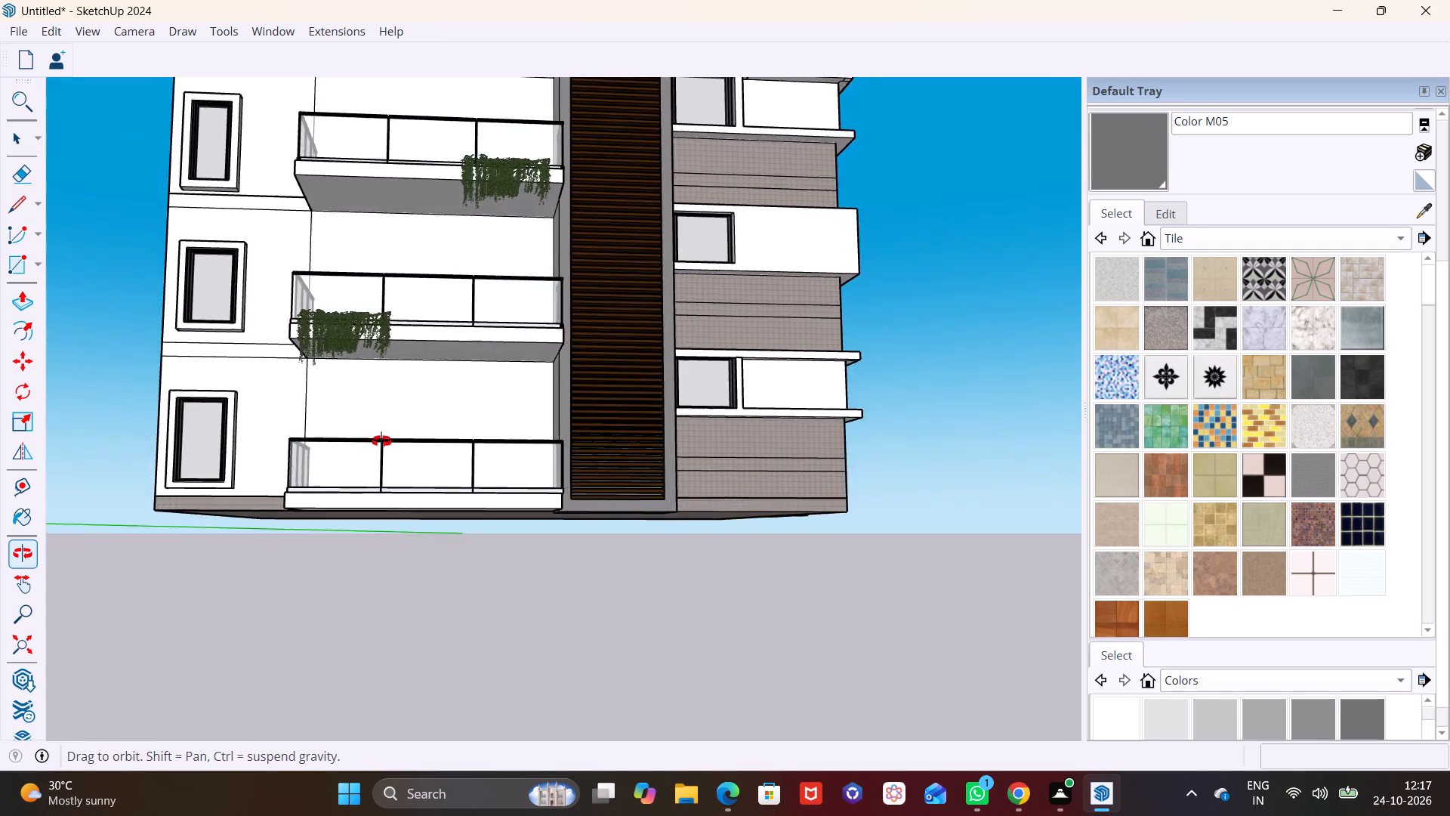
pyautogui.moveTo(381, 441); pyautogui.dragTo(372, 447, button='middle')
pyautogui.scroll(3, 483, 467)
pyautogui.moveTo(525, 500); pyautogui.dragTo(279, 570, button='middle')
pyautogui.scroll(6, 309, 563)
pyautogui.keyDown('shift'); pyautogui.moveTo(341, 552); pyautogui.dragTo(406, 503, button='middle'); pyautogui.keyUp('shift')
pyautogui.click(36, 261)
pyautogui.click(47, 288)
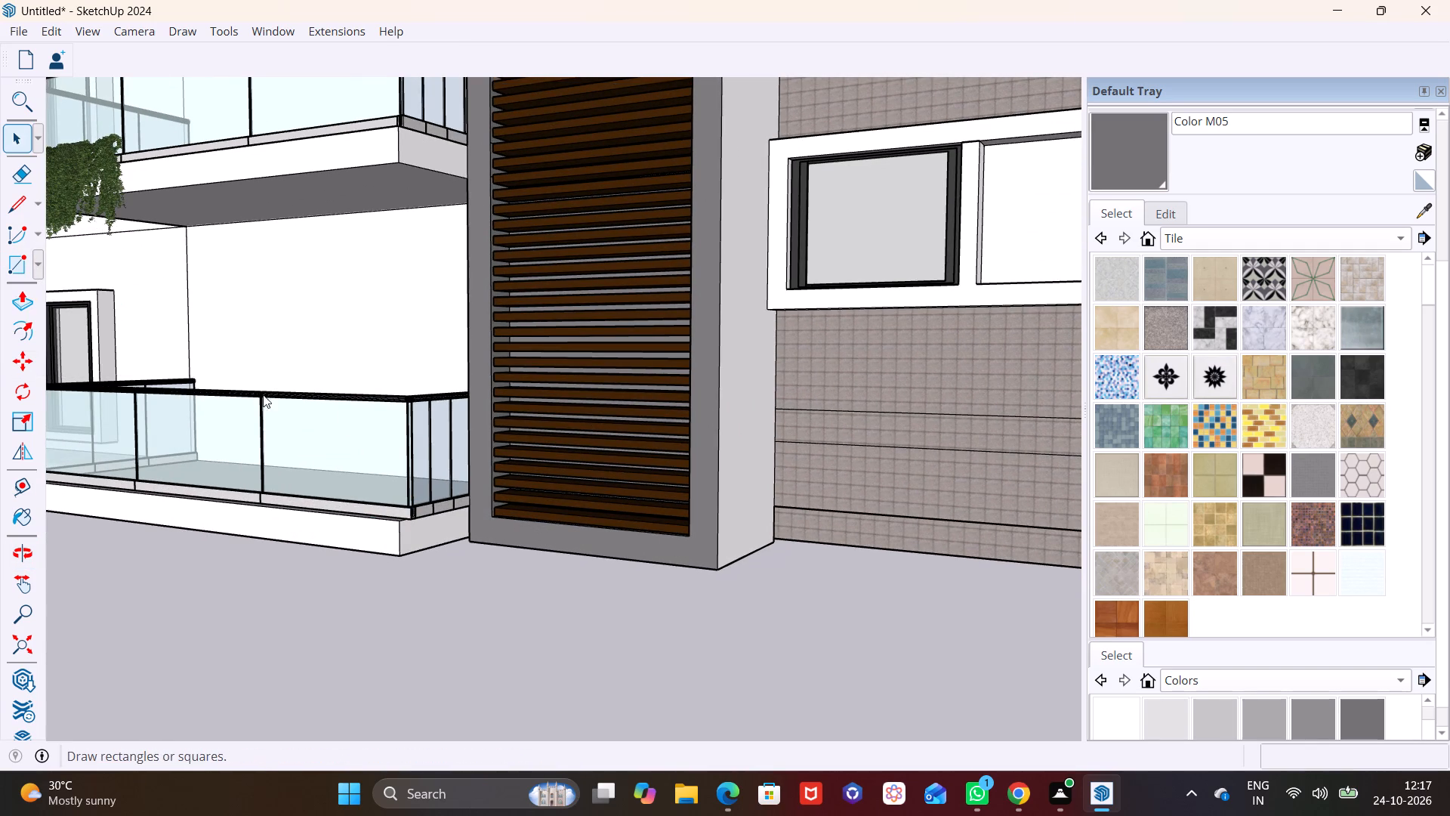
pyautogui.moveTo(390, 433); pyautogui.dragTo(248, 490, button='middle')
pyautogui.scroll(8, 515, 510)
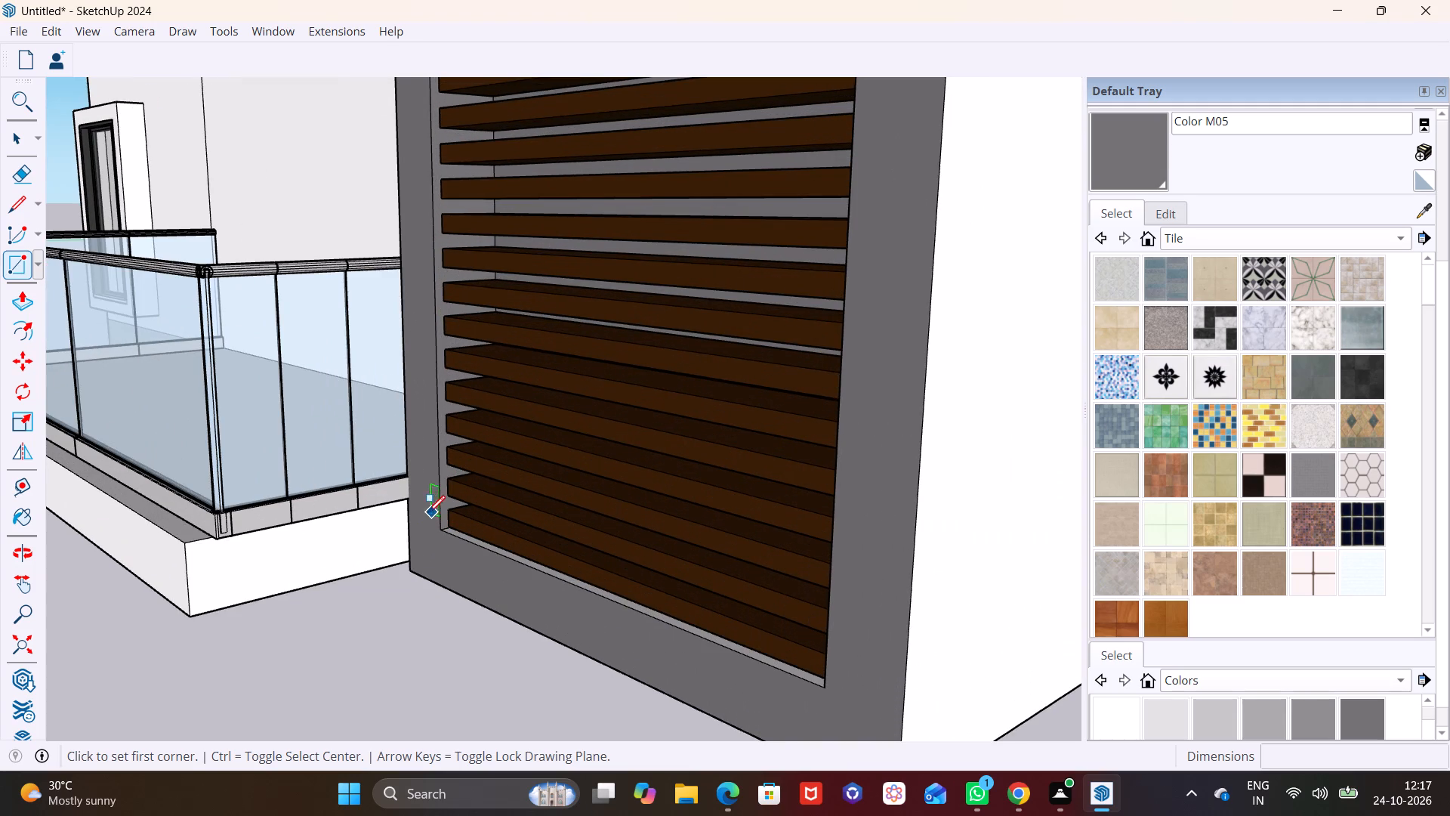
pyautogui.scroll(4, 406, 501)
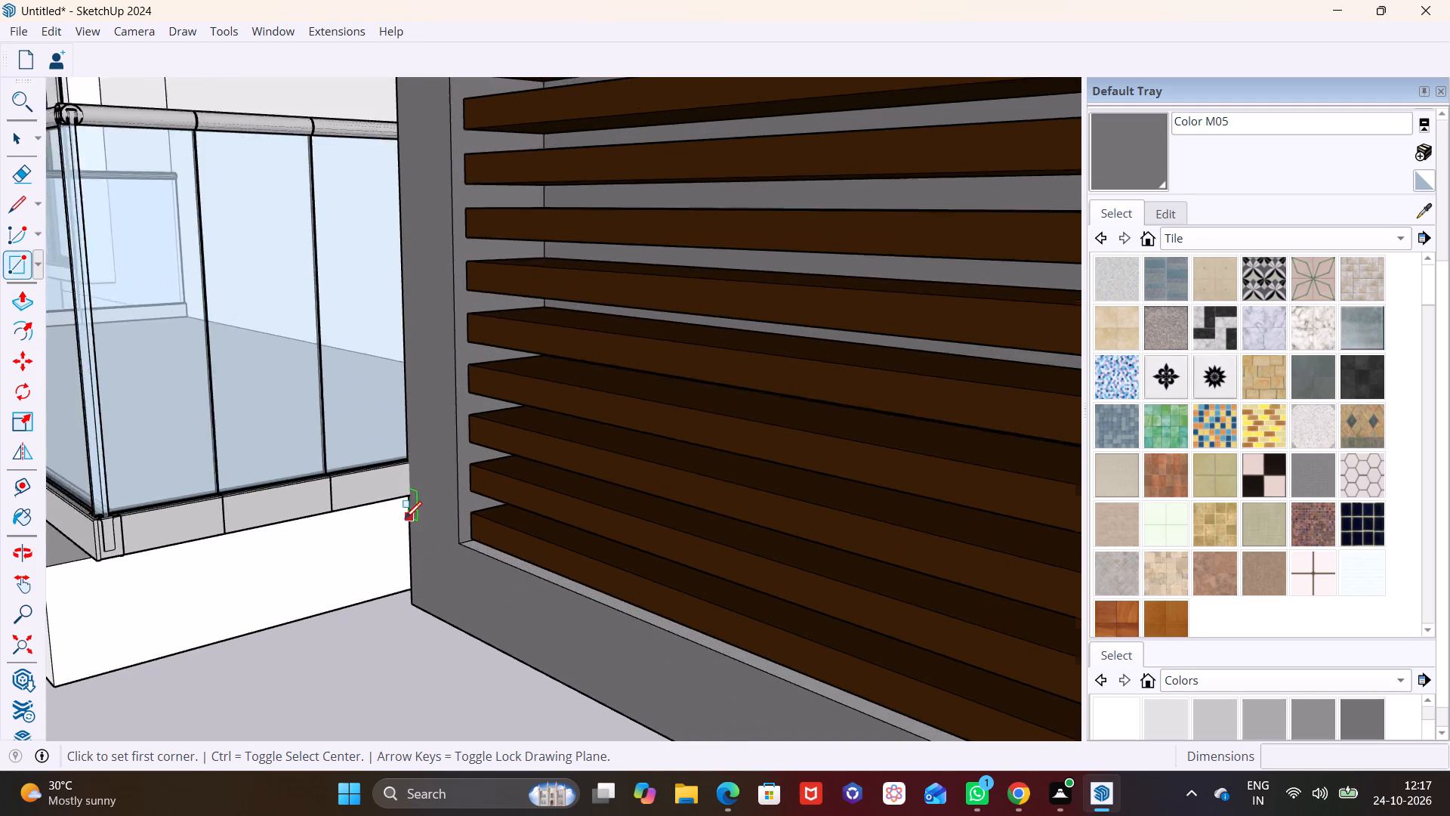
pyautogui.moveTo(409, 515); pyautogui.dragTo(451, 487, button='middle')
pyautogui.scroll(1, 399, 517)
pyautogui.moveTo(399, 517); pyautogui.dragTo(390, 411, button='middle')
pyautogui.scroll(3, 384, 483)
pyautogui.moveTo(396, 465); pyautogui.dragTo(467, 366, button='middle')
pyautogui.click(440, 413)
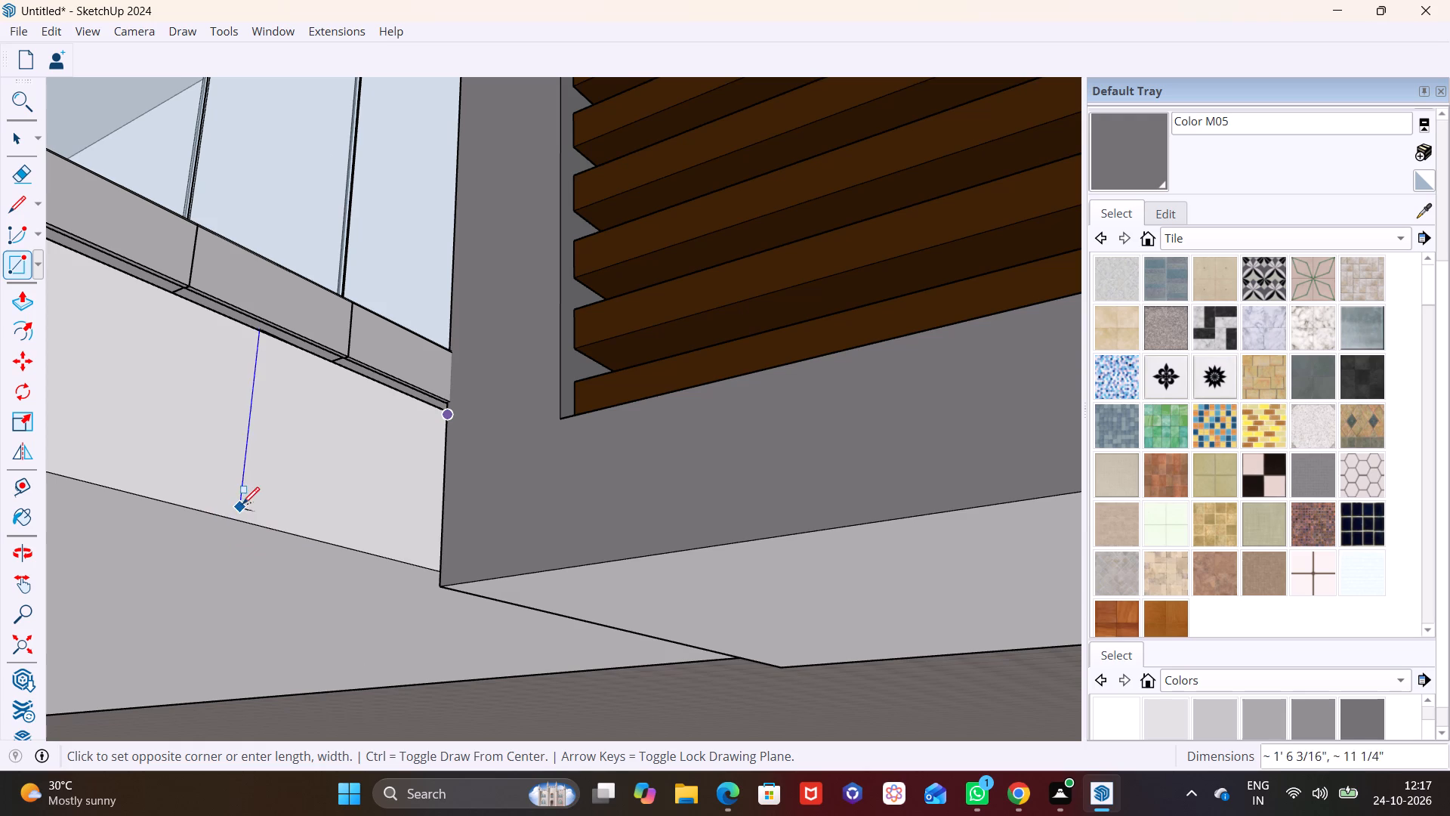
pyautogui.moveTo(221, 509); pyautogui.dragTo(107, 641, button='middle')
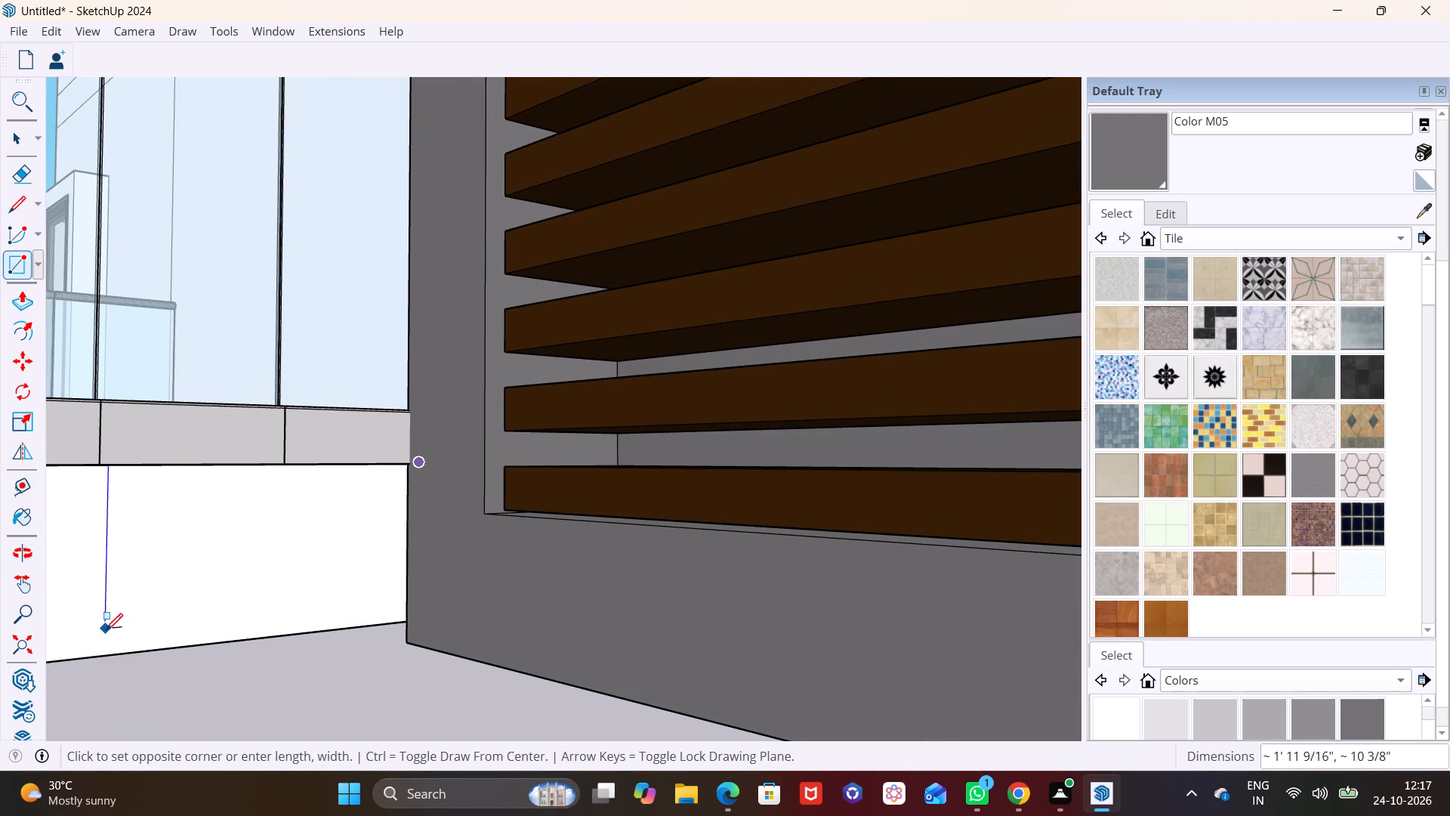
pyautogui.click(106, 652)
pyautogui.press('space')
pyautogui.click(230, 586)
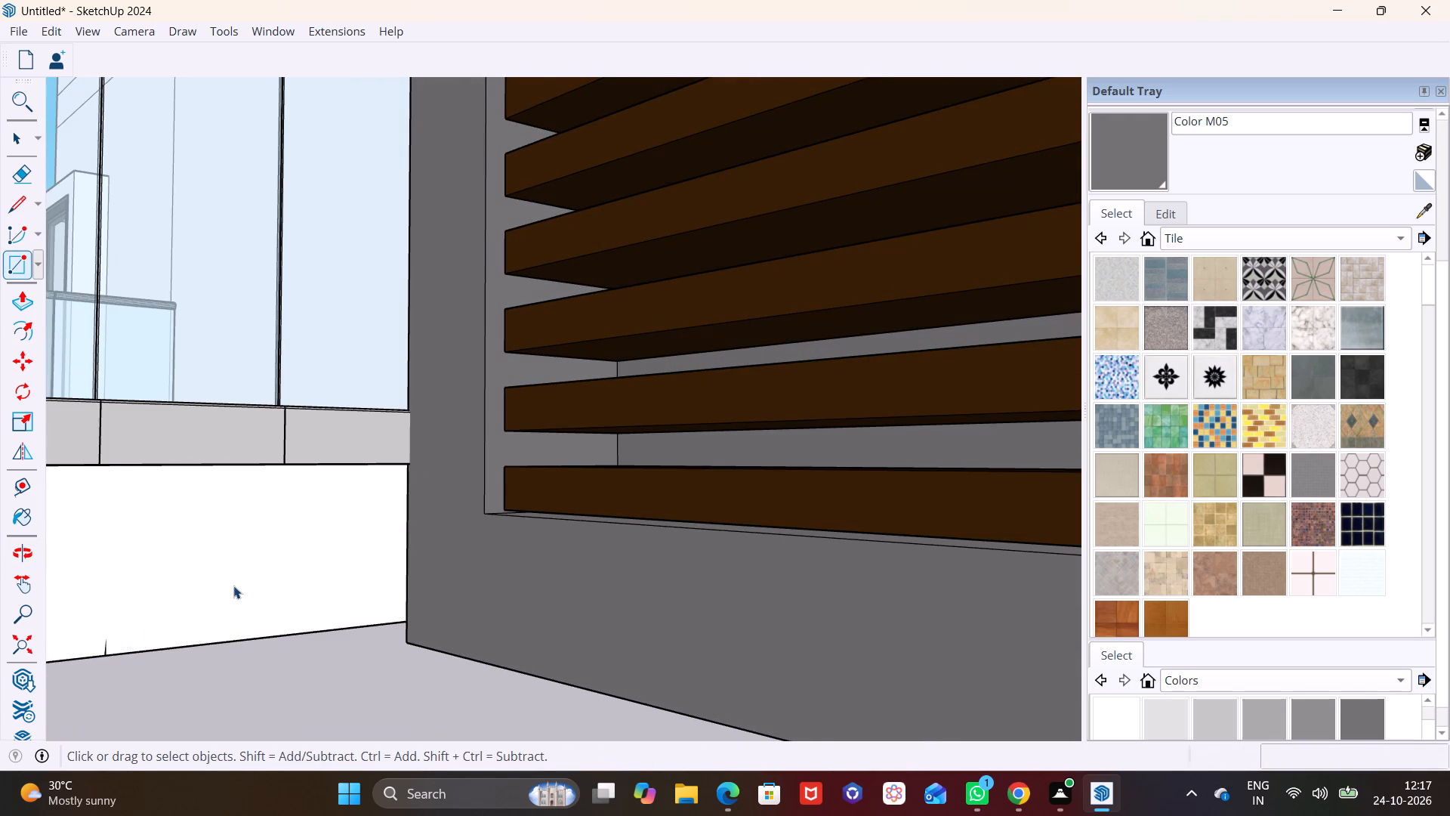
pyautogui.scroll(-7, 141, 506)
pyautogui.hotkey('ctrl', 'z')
# Draw a rectangle about 9 5/16 by 6 3/16 inches on the lowest balcony slab's end face beside the louvre frame.
pyautogui.scroll(-5, 226, 577)
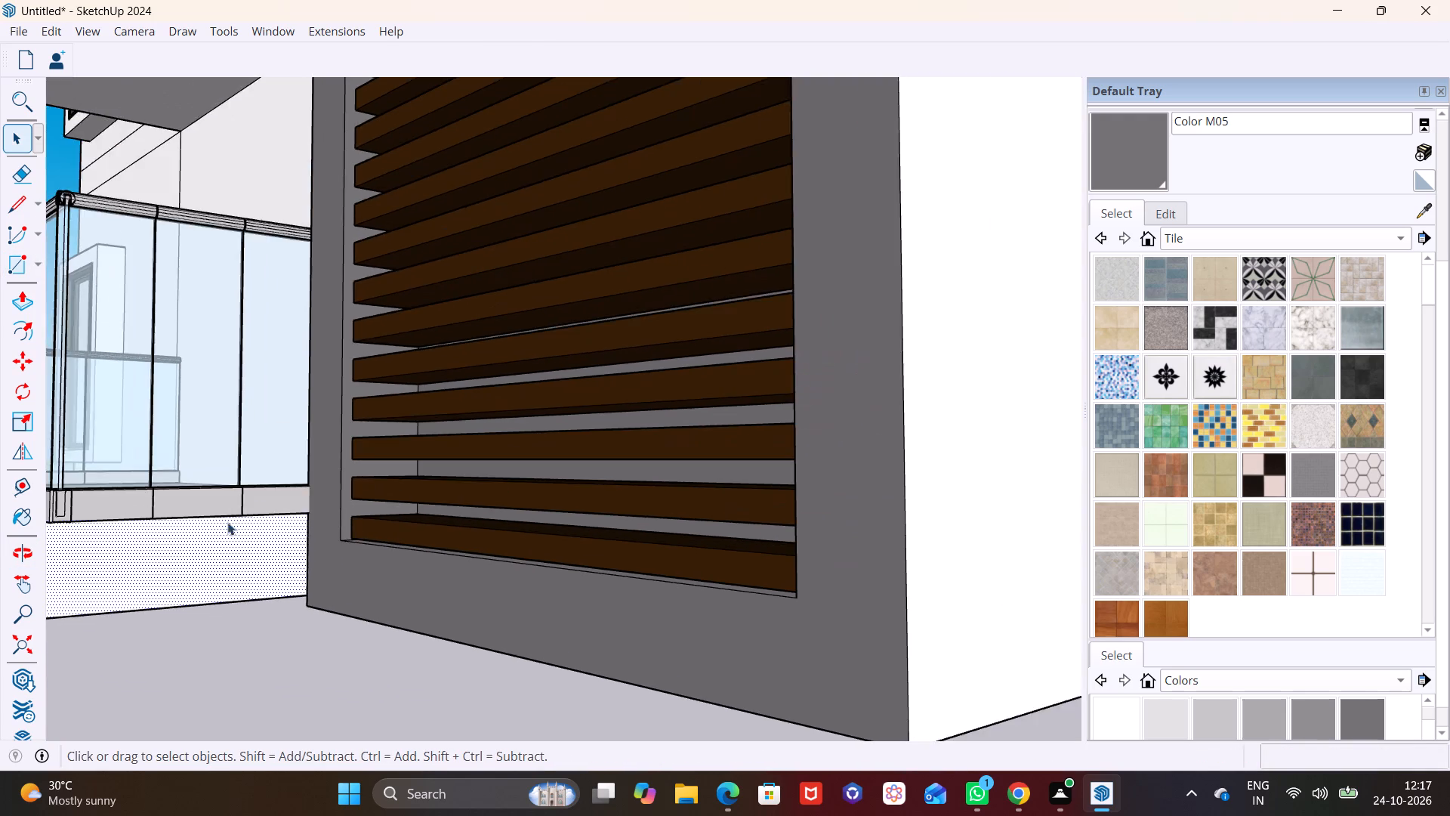
pyautogui.scroll(-10, 227, 522)
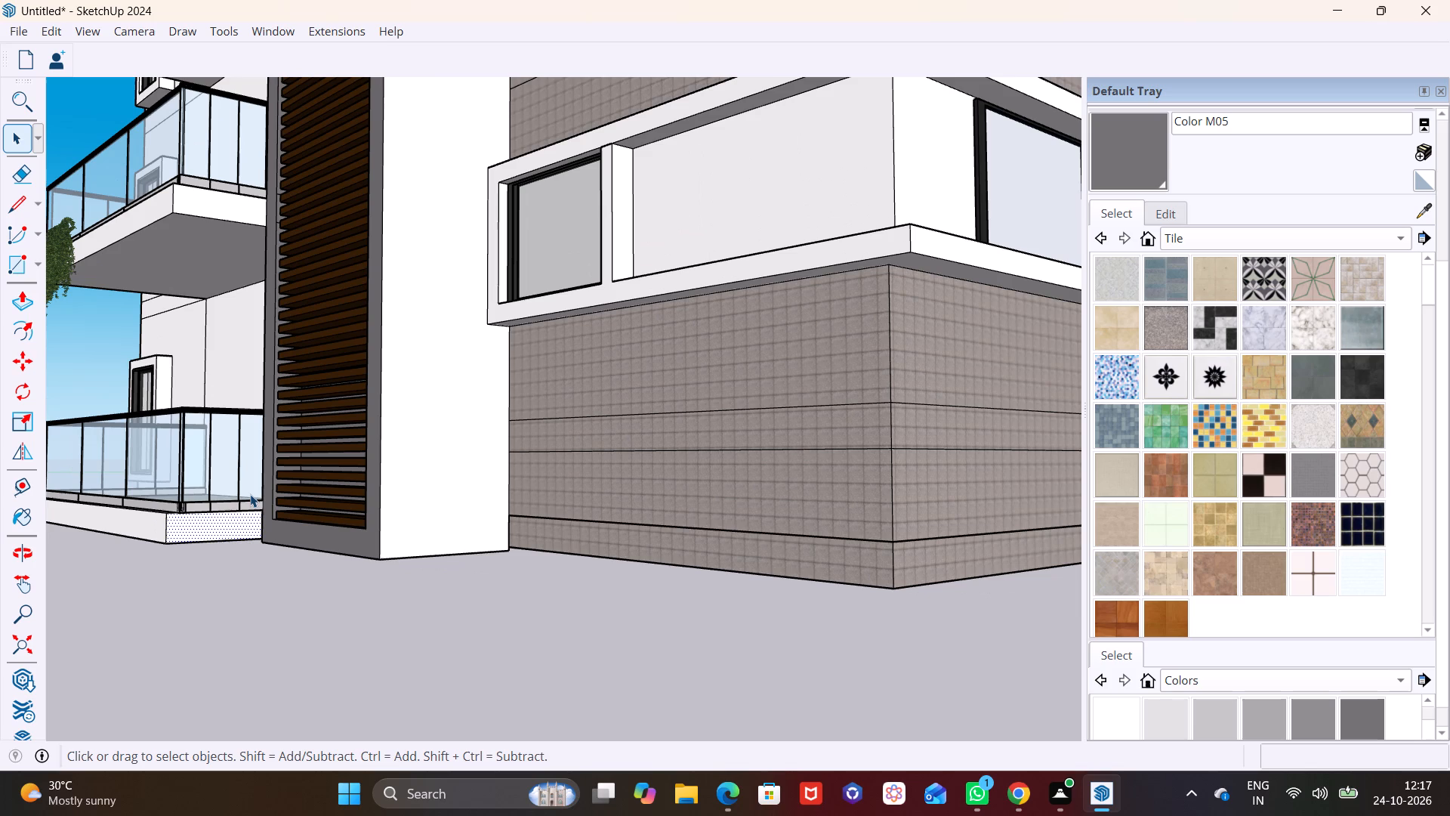
pyautogui.scroll(13, 196, 473)
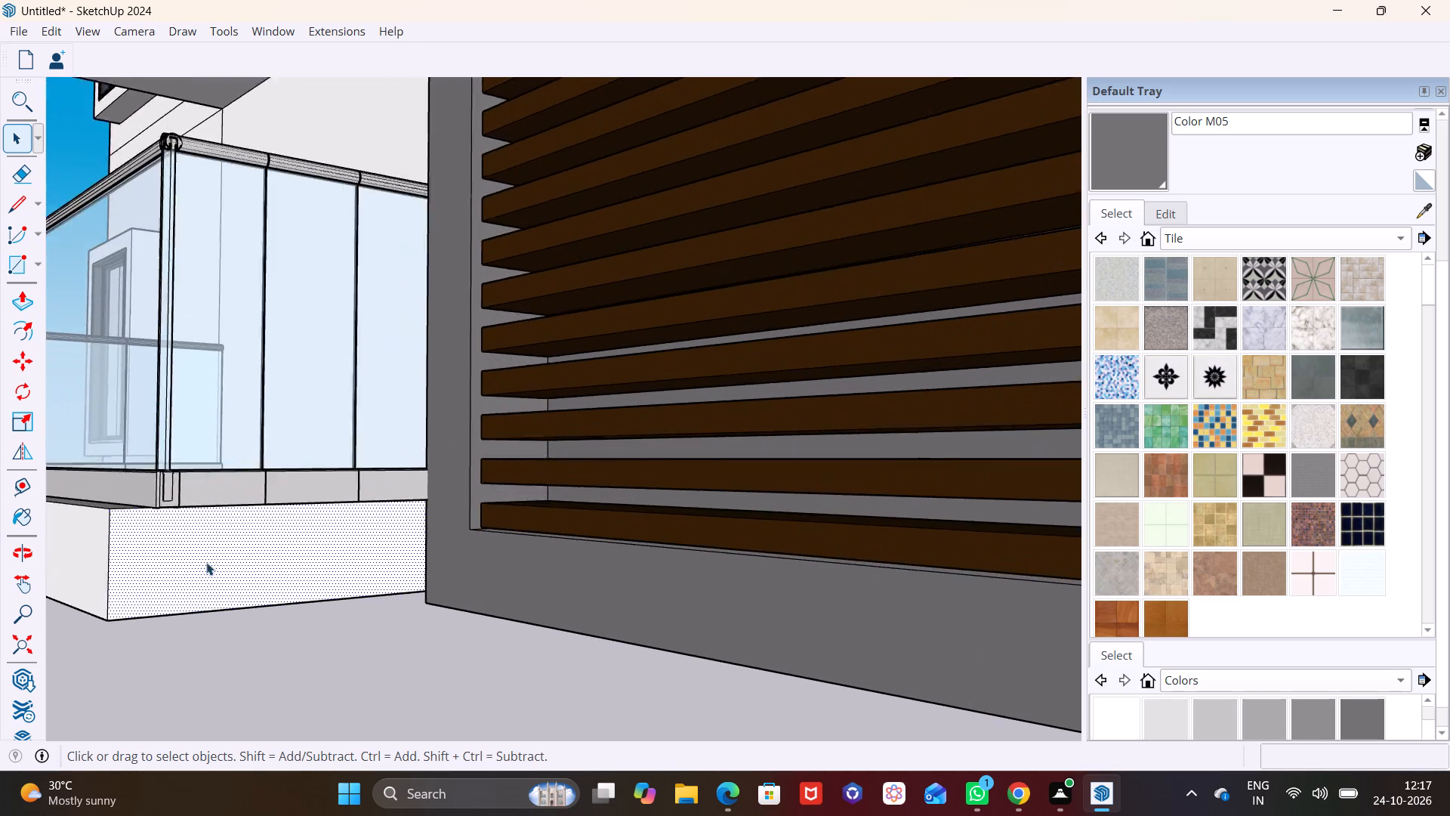
pyautogui.scroll(1, 206, 562)
pyautogui.moveTo(280, 524); pyautogui.dragTo(214, 568, button='middle')
pyautogui.scroll(-1, 211, 570)
pyautogui.moveTo(172, 699); pyautogui.dragTo(171, 688)
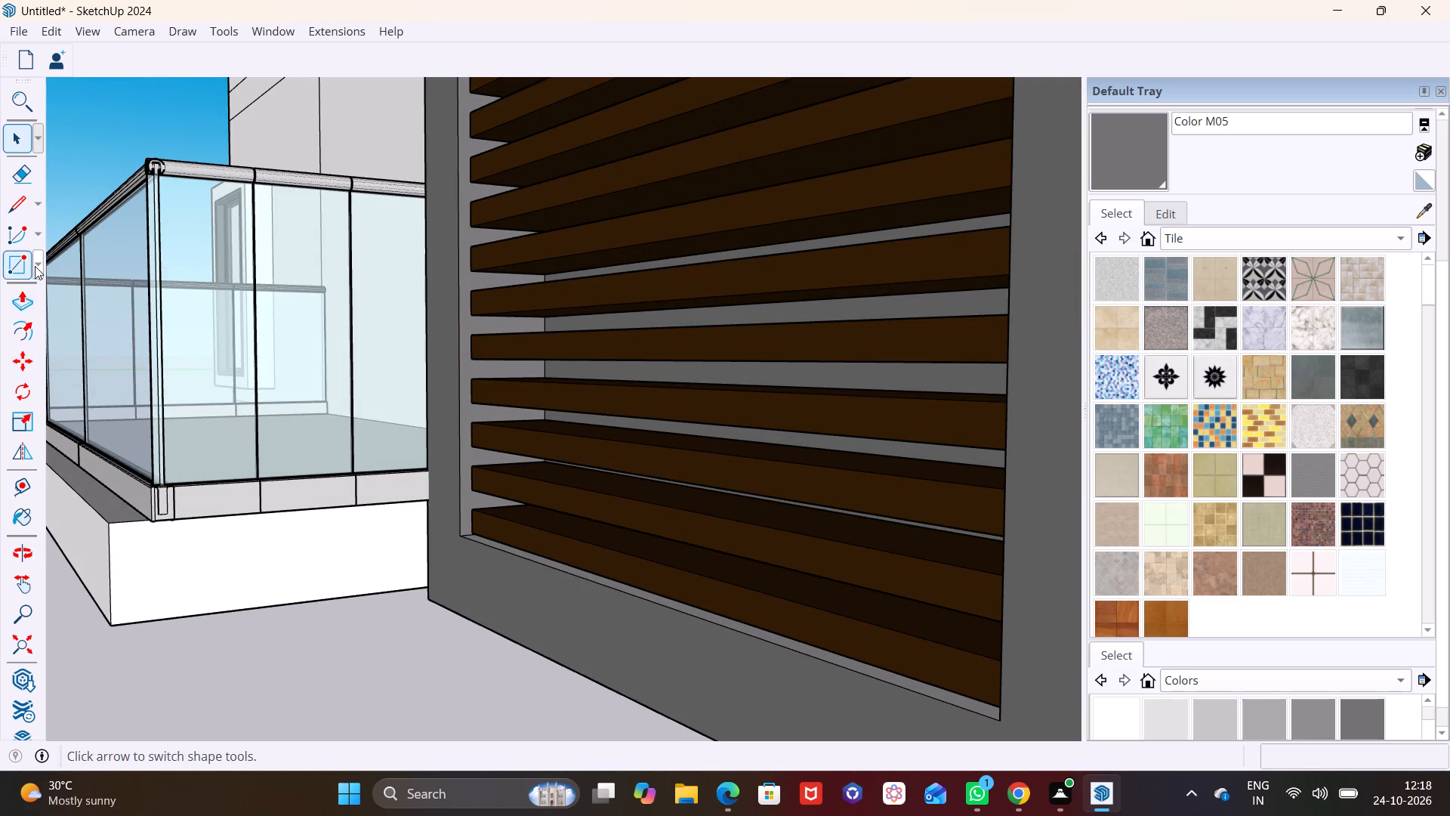
pyautogui.click(35, 266)
pyautogui.click(51, 294)
pyautogui.scroll(6, 303, 620)
pyautogui.scroll(6, 319, 558)
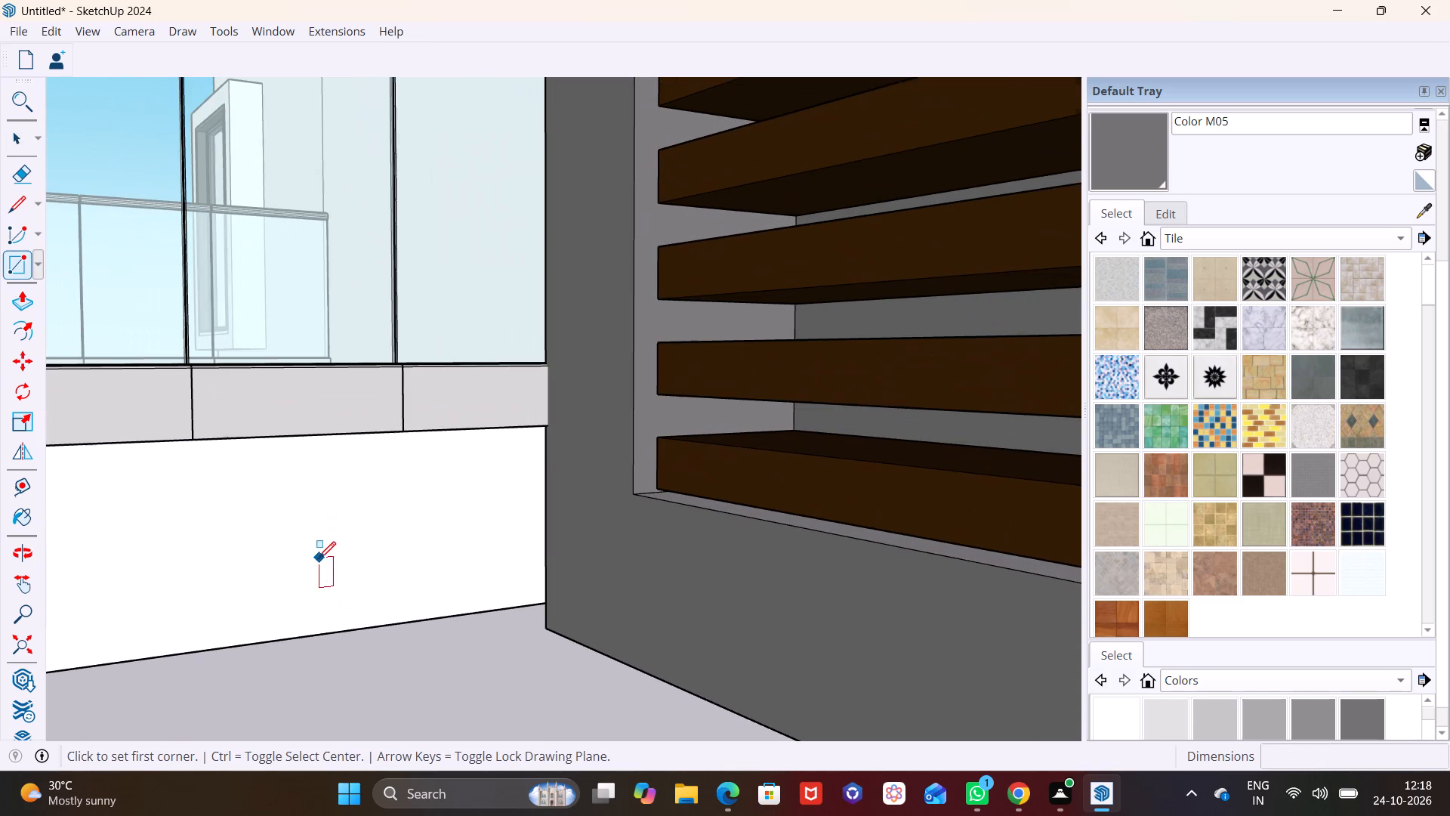
pyautogui.click(391, 487)
pyautogui.click(239, 605)
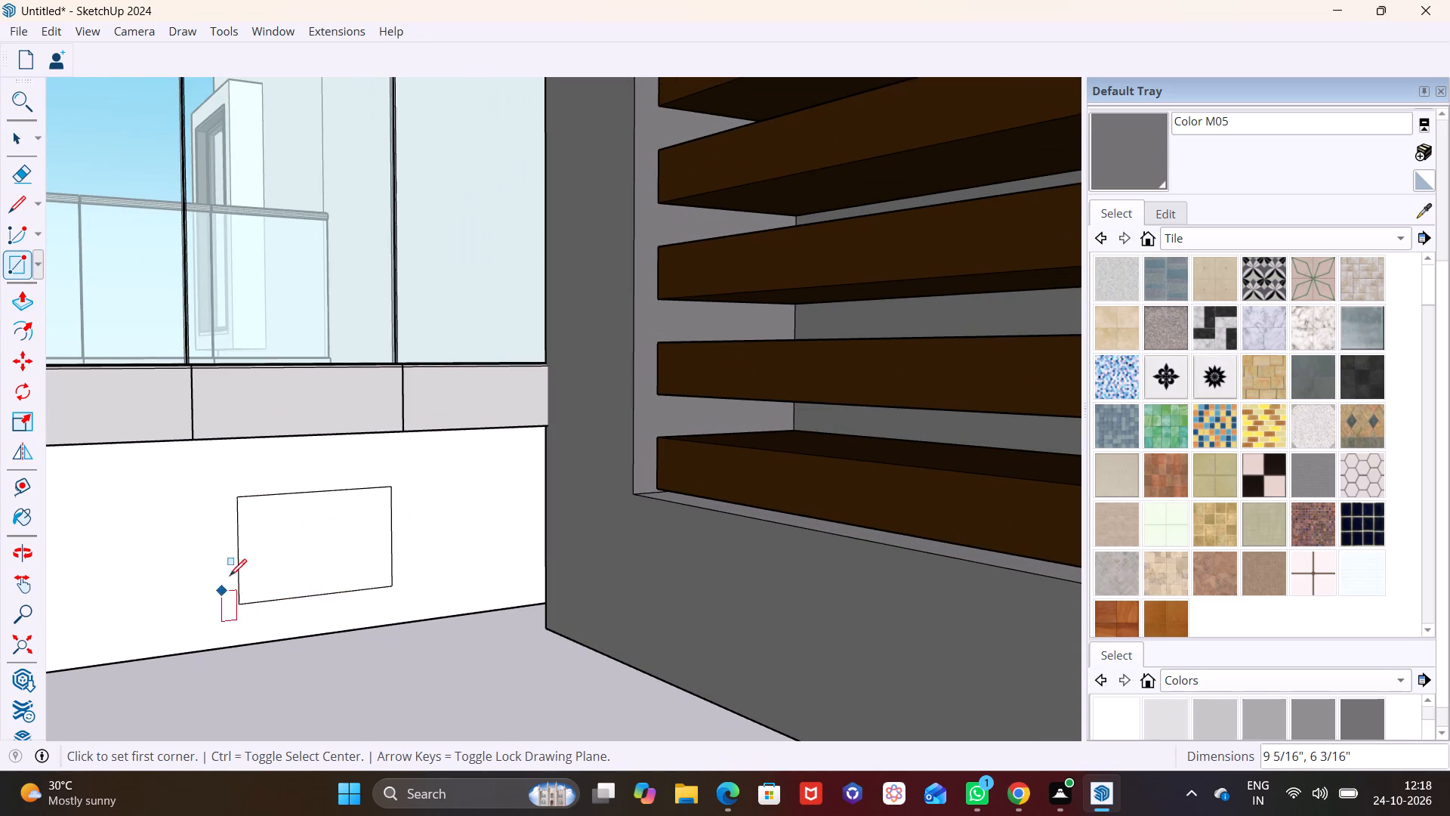
# Push/Pull the small rectangle on the slab's end face outward by about 2 3/16 inches.
pyautogui.press('space')
pyautogui.click(282, 563)
pyautogui.click(24, 307)
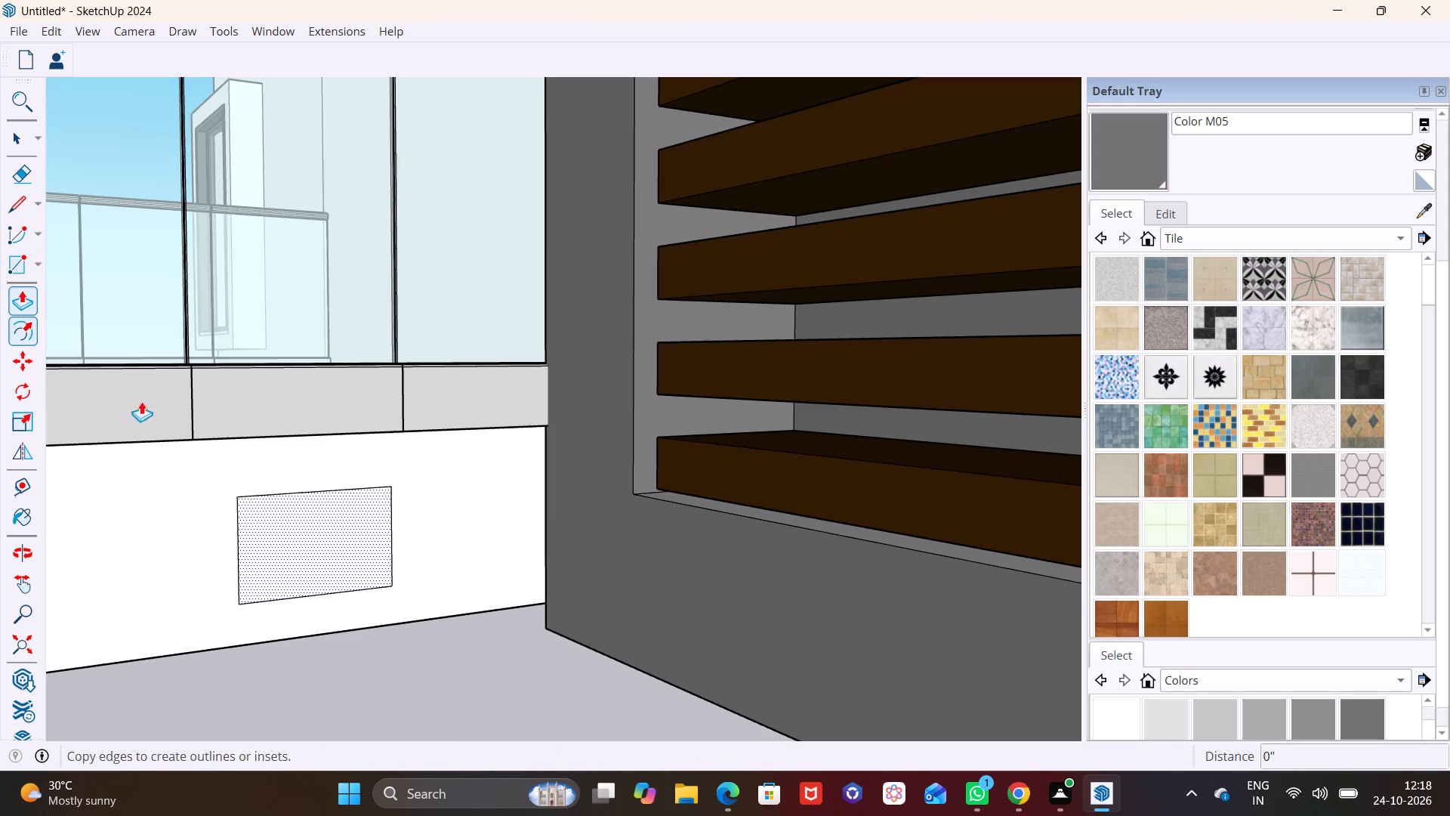
pyautogui.click(337, 535)
pyautogui.click(350, 539)
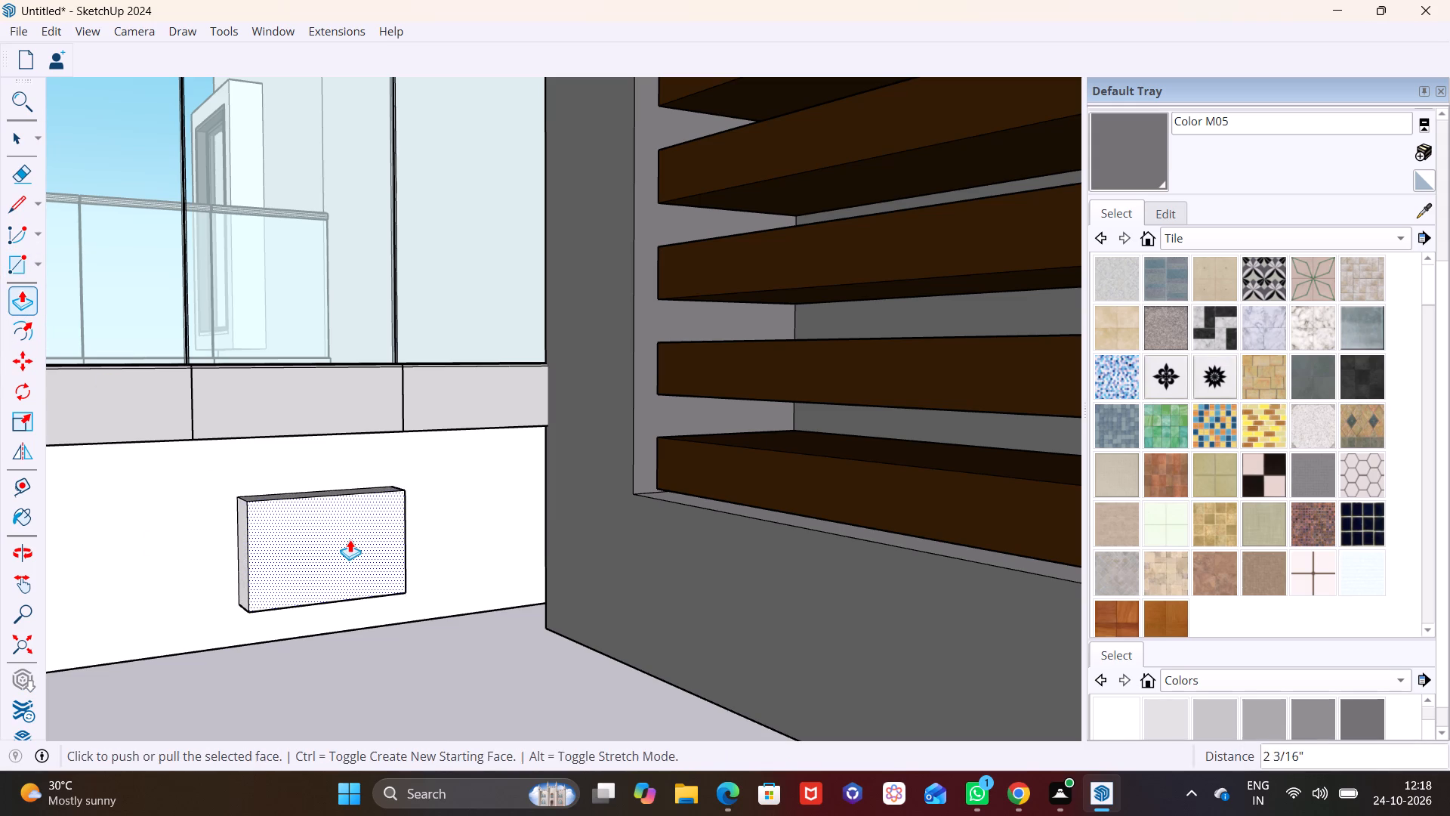
# Inspect the small extruded block on the lowest balcony slab's end face from around the balcony corner.
pyautogui.moveTo(373, 546); pyautogui.dragTo(84, 601, button='middle')
pyautogui.scroll(-10, 115, 546)
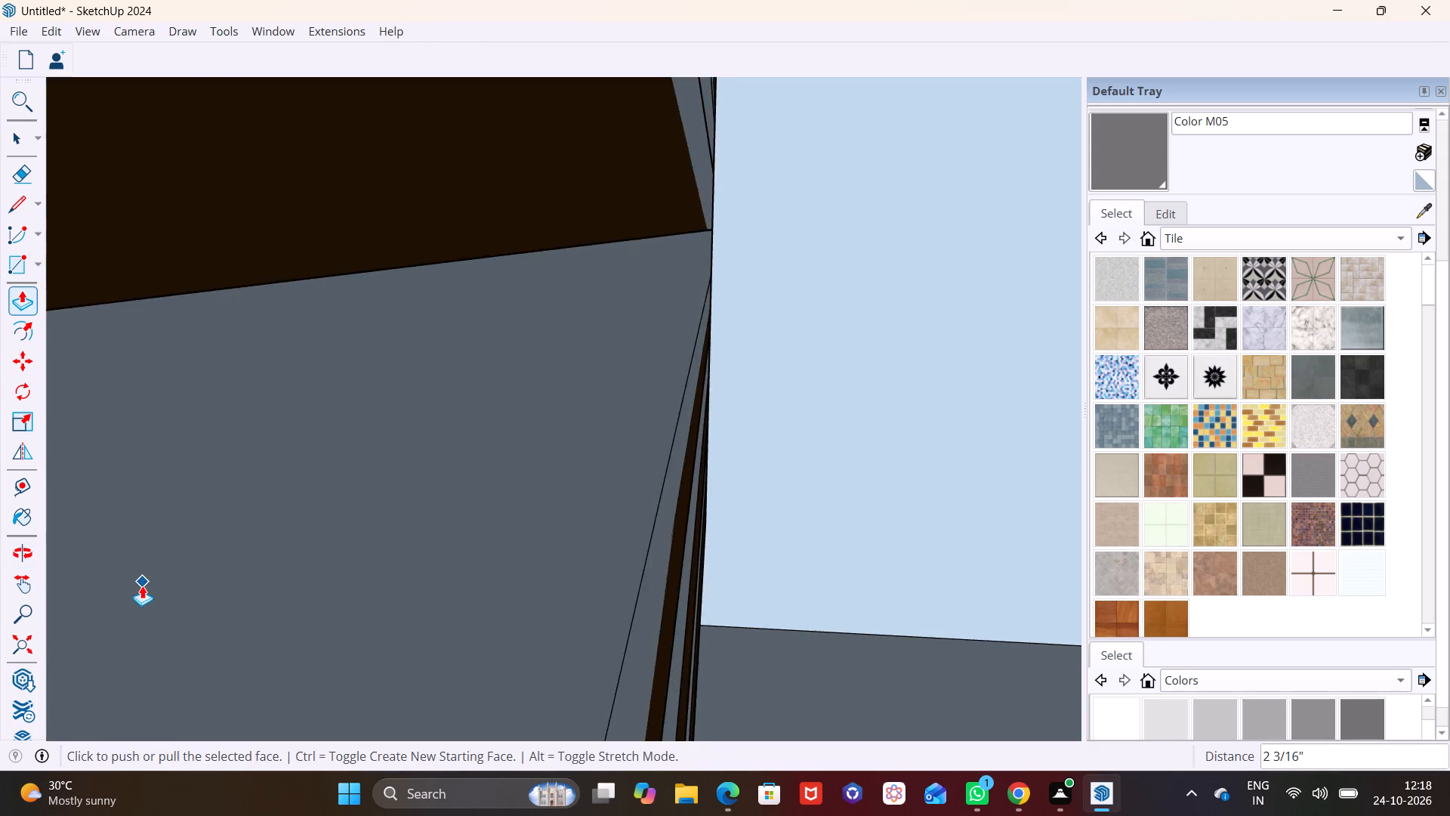
pyautogui.scroll(-3, 142, 586)
pyautogui.scroll(1, 347, 599)
pyautogui.scroll(-20, 392, 573)
pyautogui.scroll(-6, 392, 573)
pyautogui.scroll(-6, 359, 774)
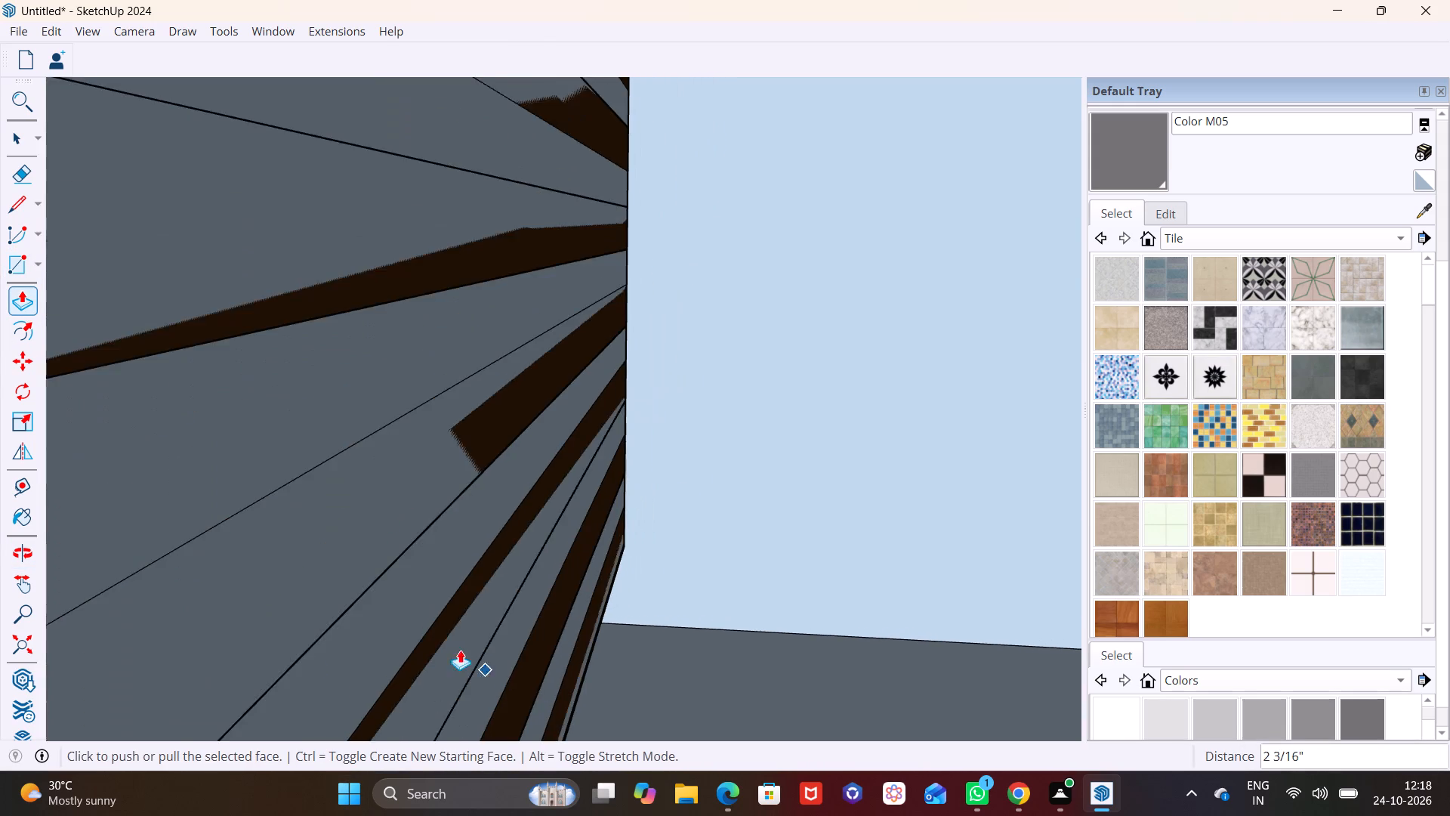
pyautogui.scroll(-20, 460, 650)
pyautogui.scroll(-16, 460, 650)
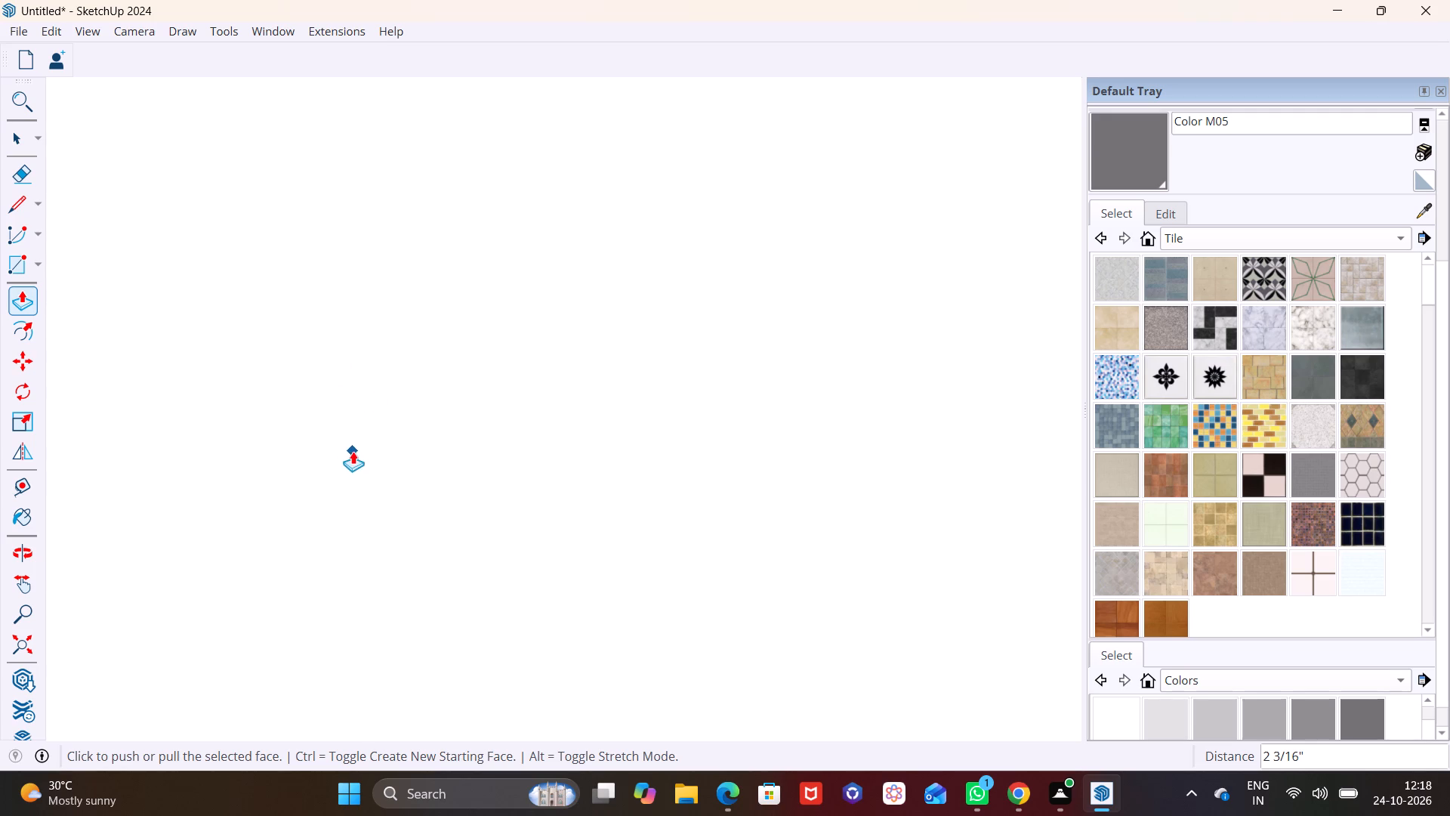
pyautogui.scroll(-20, 353, 451)
pyautogui.scroll(-16, 353, 451)
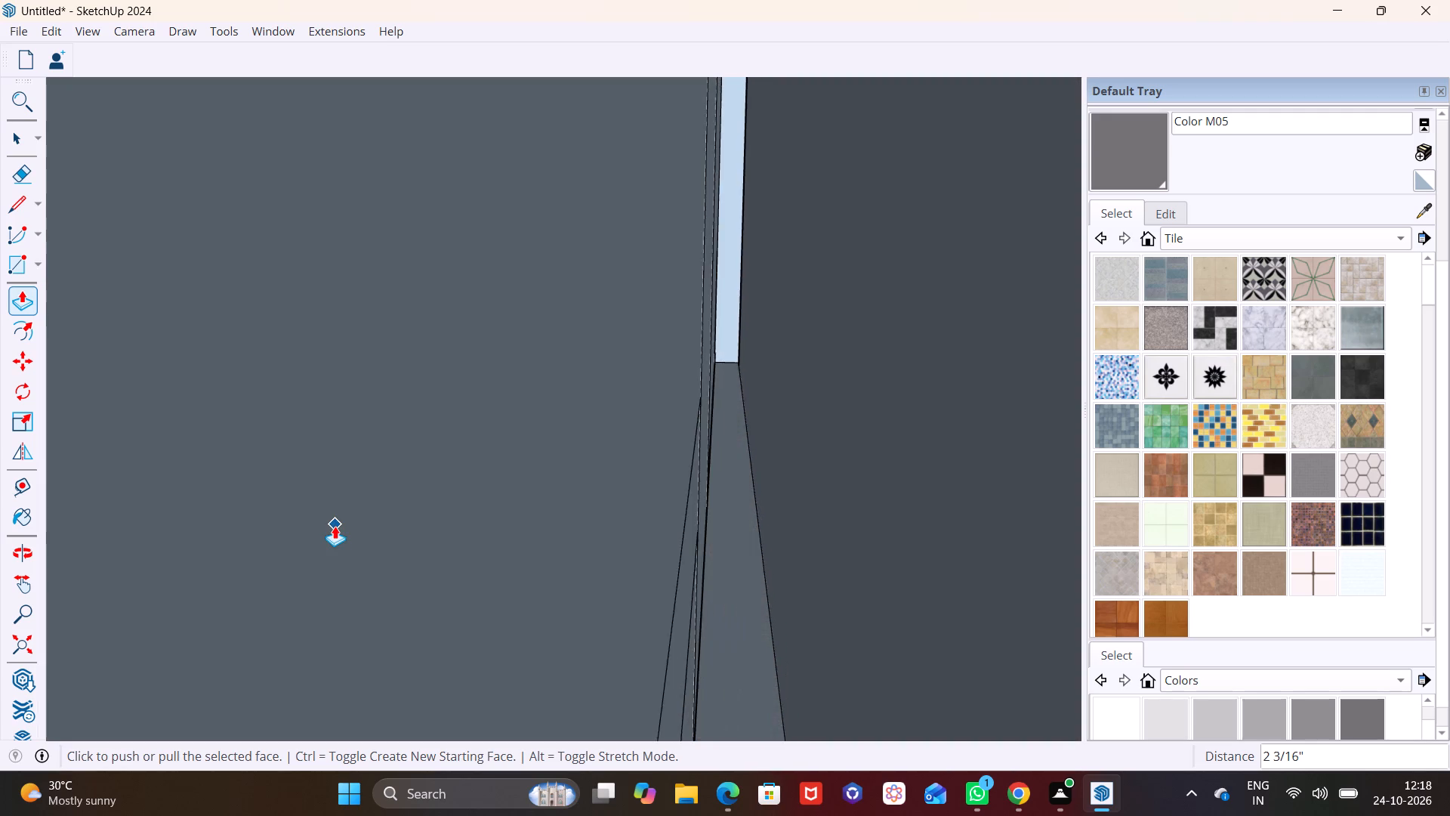
pyautogui.scroll(-20, 335, 526)
pyautogui.scroll(-13, 335, 526)
pyautogui.moveTo(543, 455); pyautogui.dragTo(622, 454, button='middle')
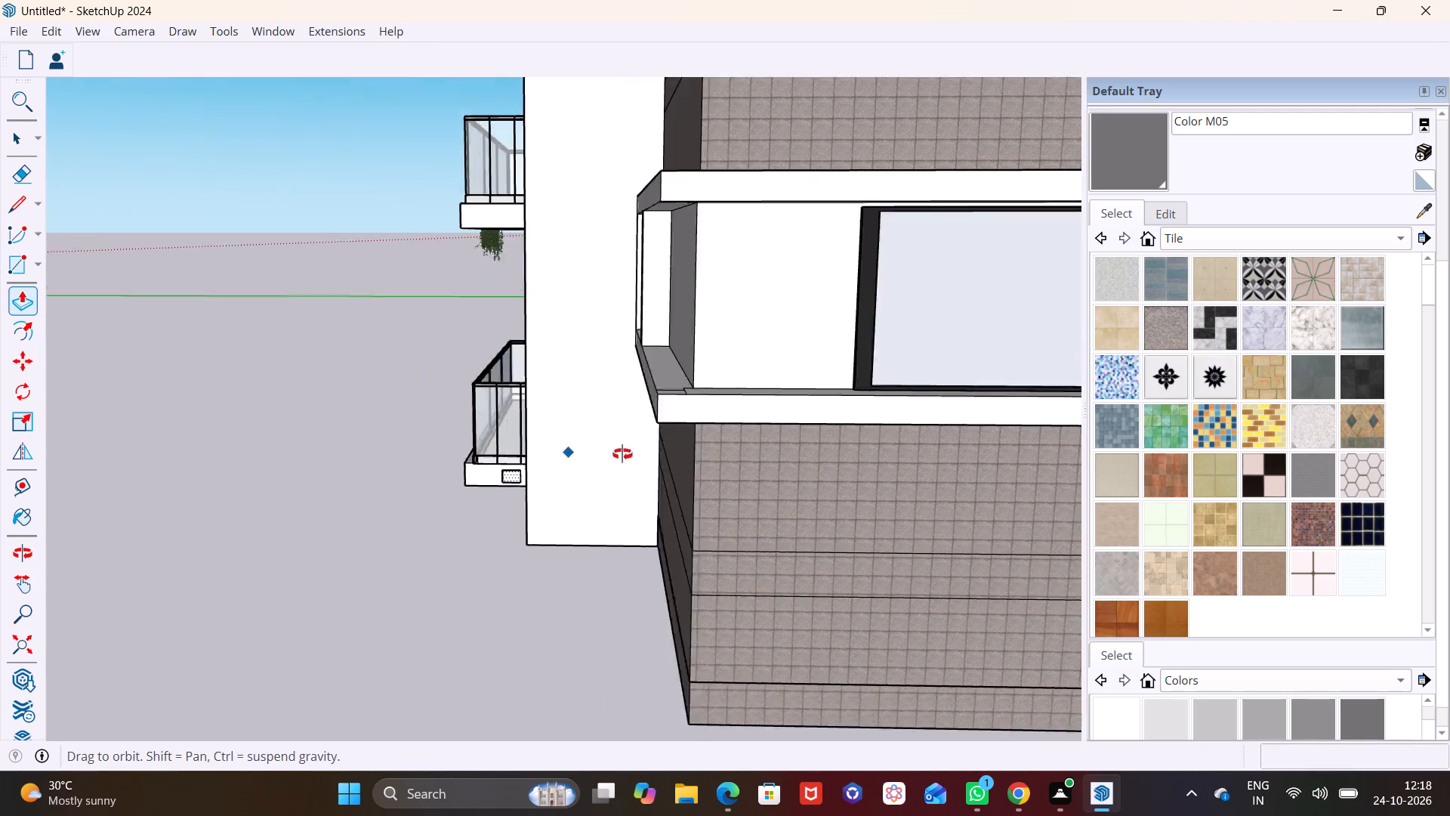
pyautogui.moveTo(622, 454); pyautogui.dragTo(854, 436, button='middle')
pyautogui.scroll(11, 609, 527)
pyautogui.moveTo(476, 475); pyautogui.dragTo(699, 500, button='middle')
pyautogui.scroll(3, 677, 516)
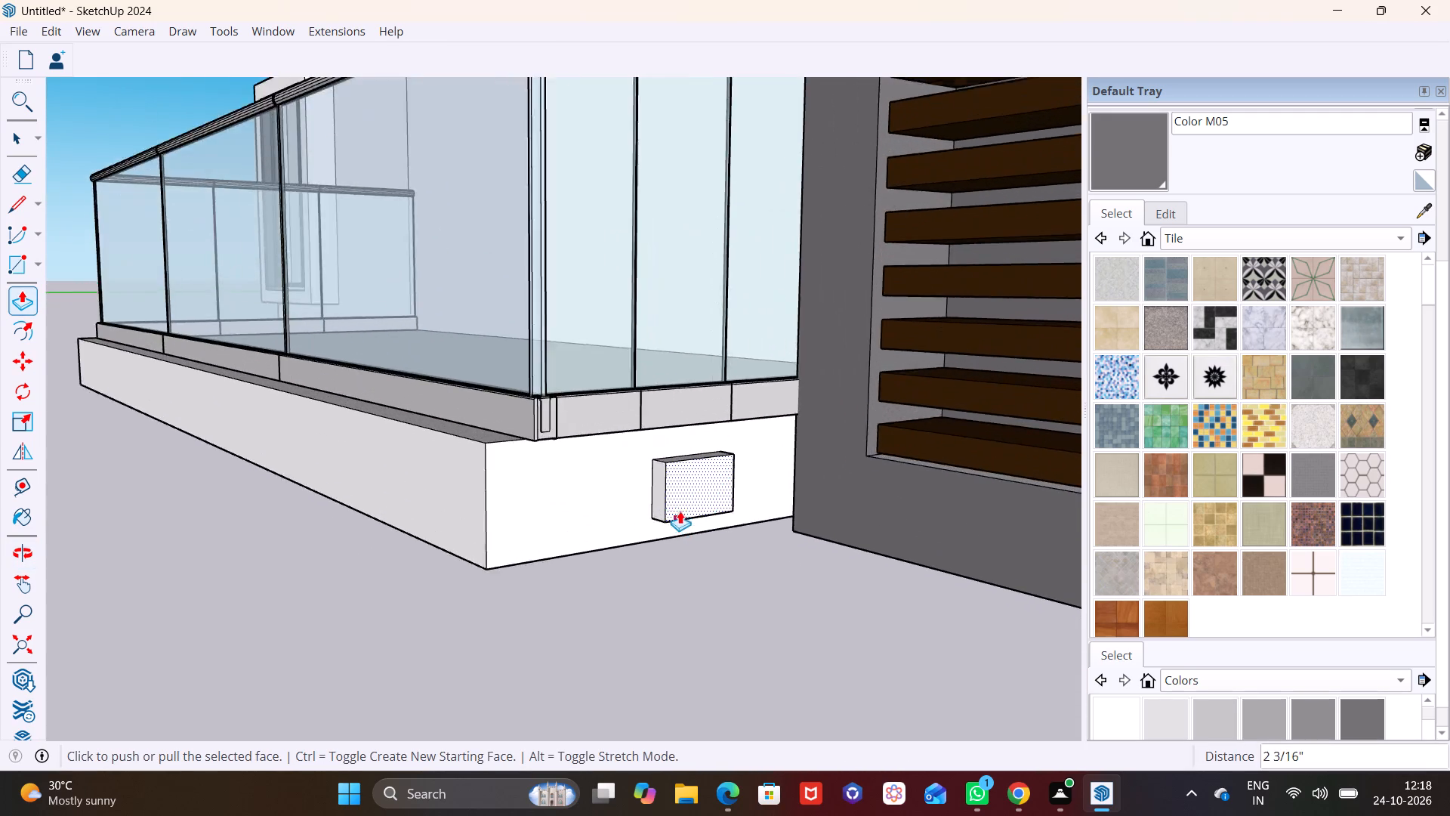
# Inspect the small extruded block on the lowest balcony slab's end face from the louvre side and the balcony front.
pyautogui.scroll(6, 680, 511)
pyautogui.click(18, 148)
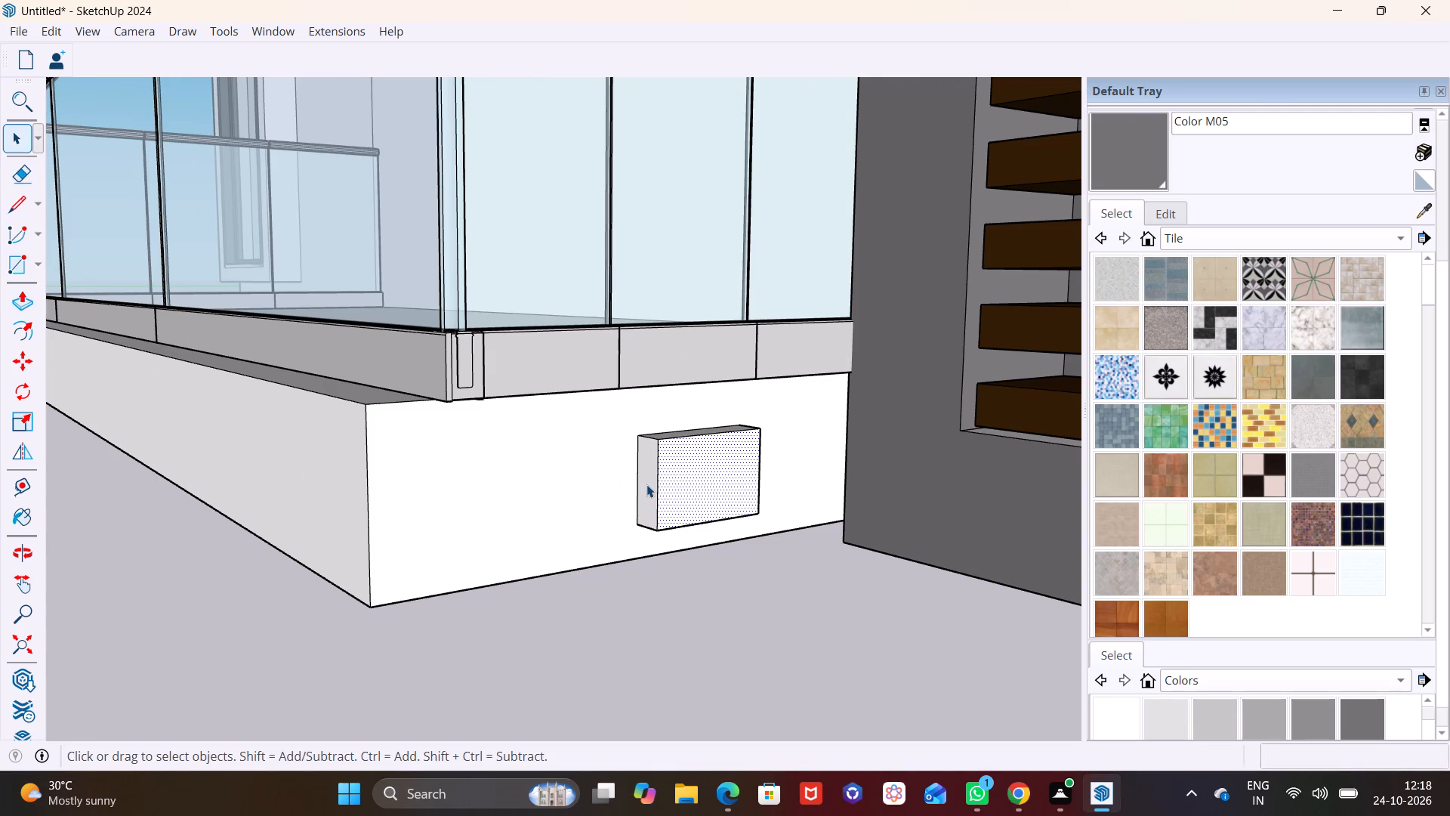
pyautogui.scroll(-12, 649, 484)
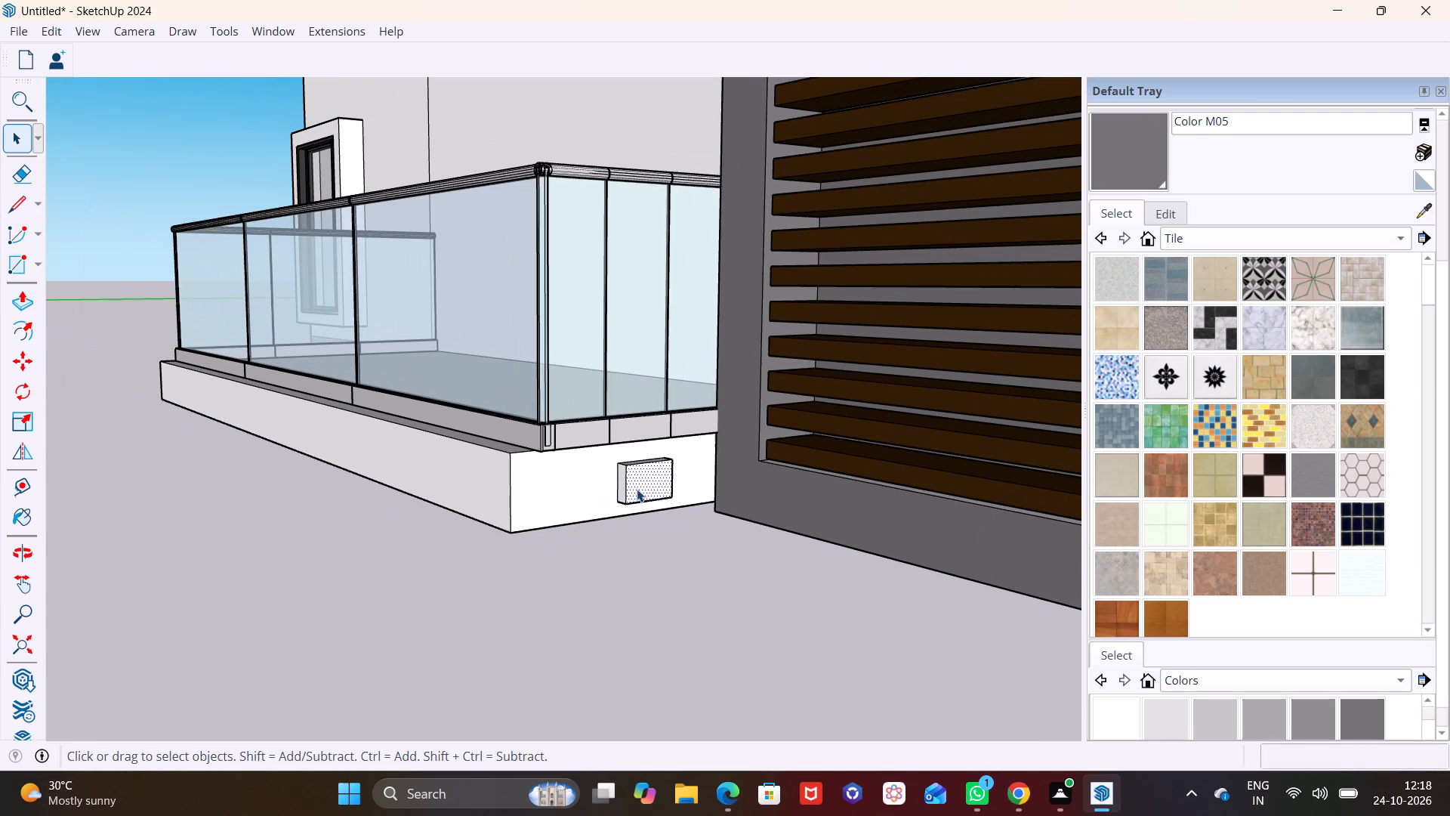
pyautogui.scroll(3, 637, 488)
pyautogui.scroll(2, 562, 480)
pyautogui.moveTo(562, 480); pyautogui.dragTo(673, 475, button='middle')
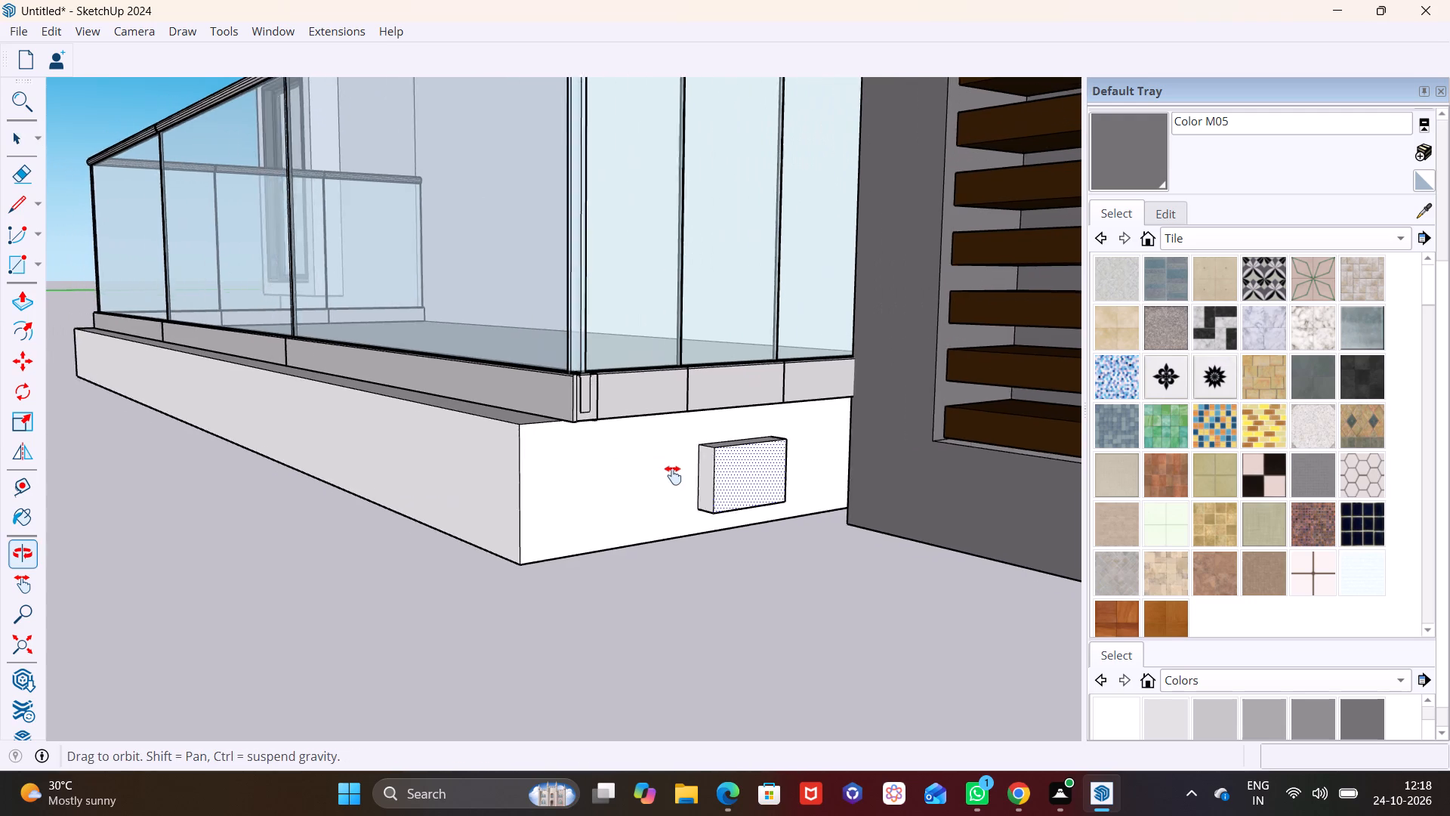
pyautogui.moveTo(673, 475); pyautogui.dragTo(686, 474, button='middle')
pyautogui.keyDown('shift'); pyautogui.scroll(1, 678, 474); pyautogui.keyUp('shift')
pyautogui.scroll(3, 693, 476)
pyautogui.scroll(-4, 607, 502)
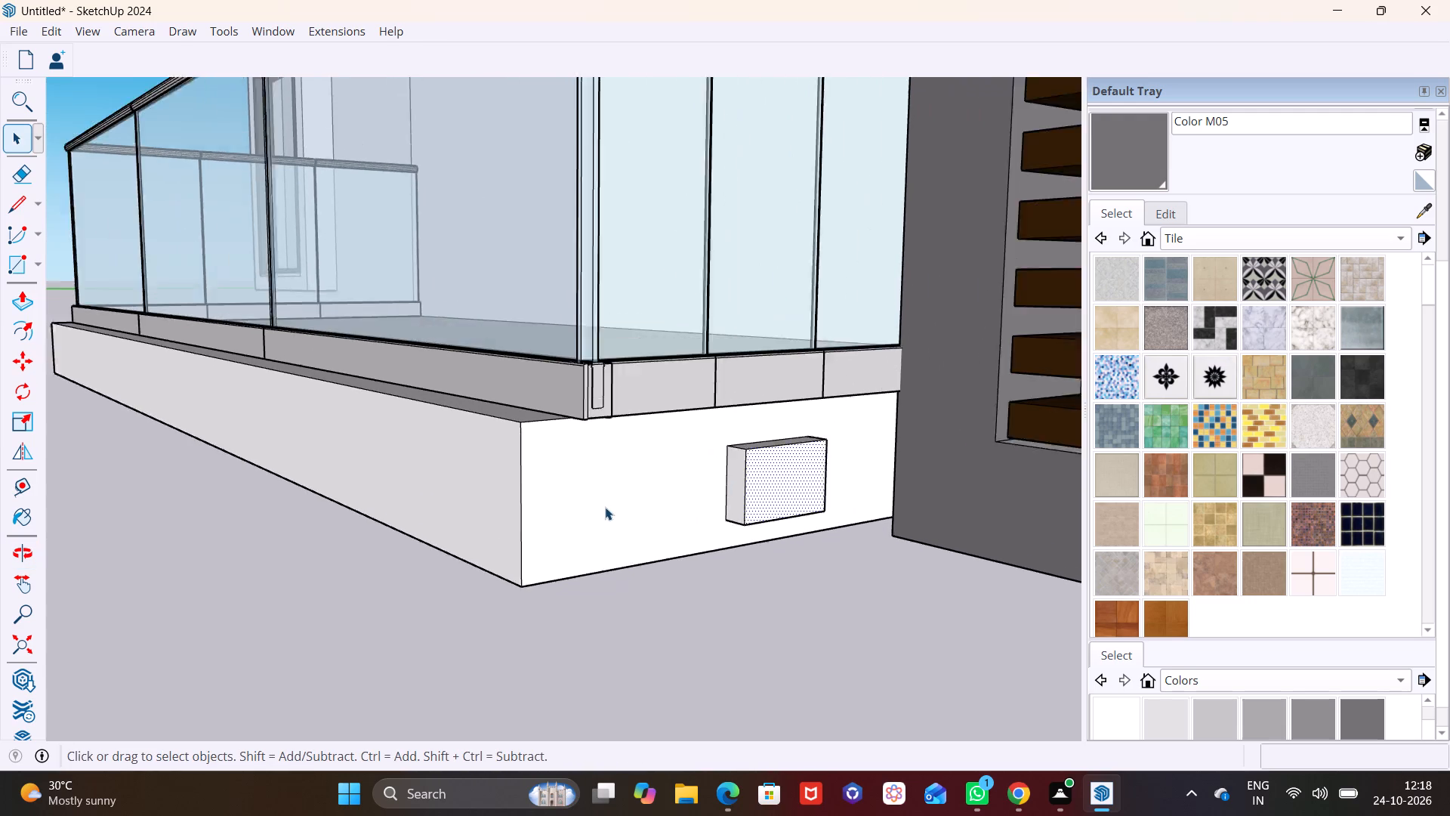
pyautogui.scroll(-5, 605, 507)
pyautogui.scroll(1, 227, 477)
pyautogui.moveTo(486, 457); pyautogui.dragTo(1093, 489, button='middle')
pyautogui.scroll(-7, 550, 431)
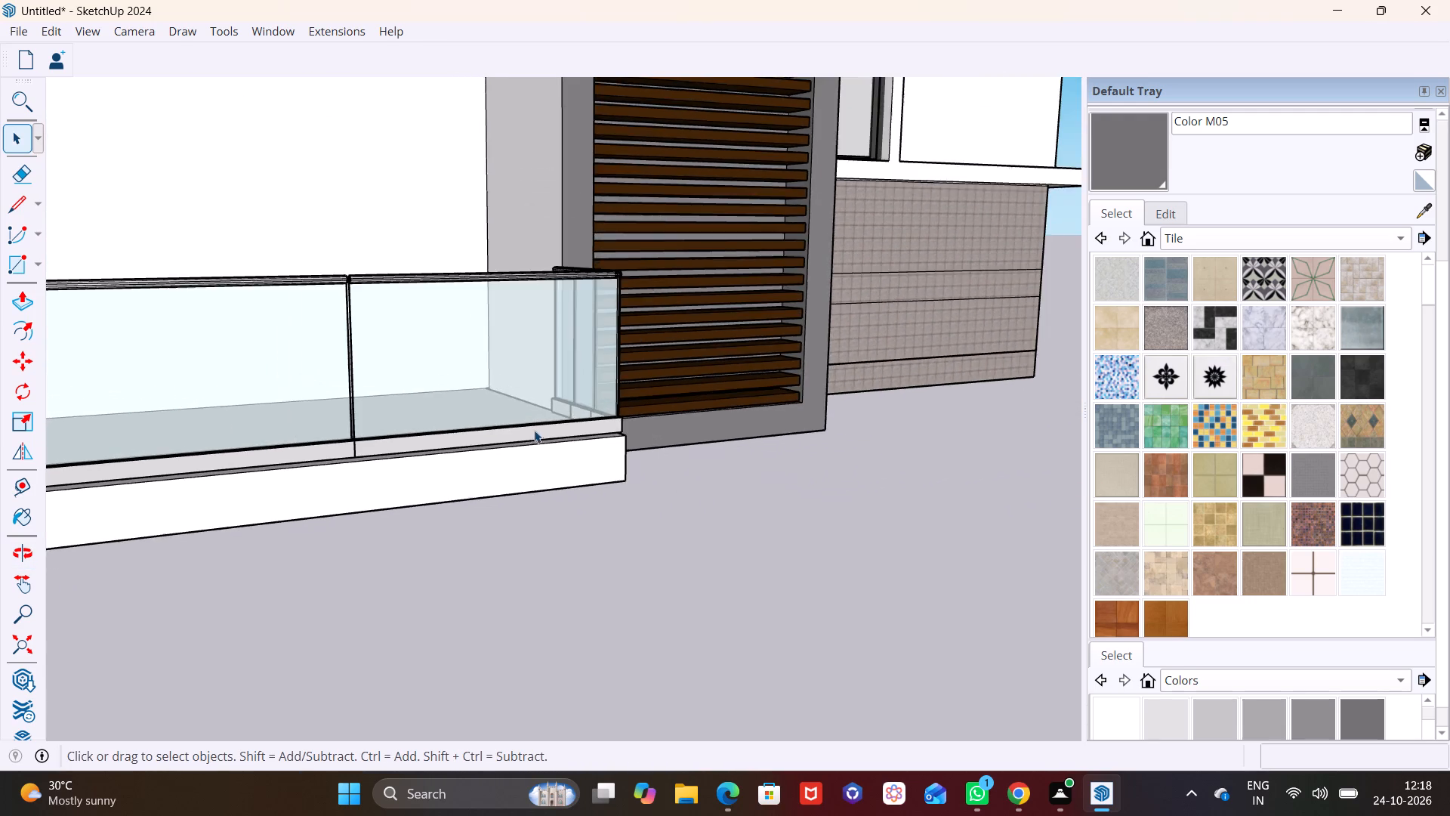
pyautogui.moveTo(484, 440); pyautogui.dragTo(307, 458, button='middle')
pyautogui.keyDown('shift'); pyautogui.moveTo(297, 434); pyautogui.dragTo(583, 474, button='middle'); pyautogui.keyUp('shift')
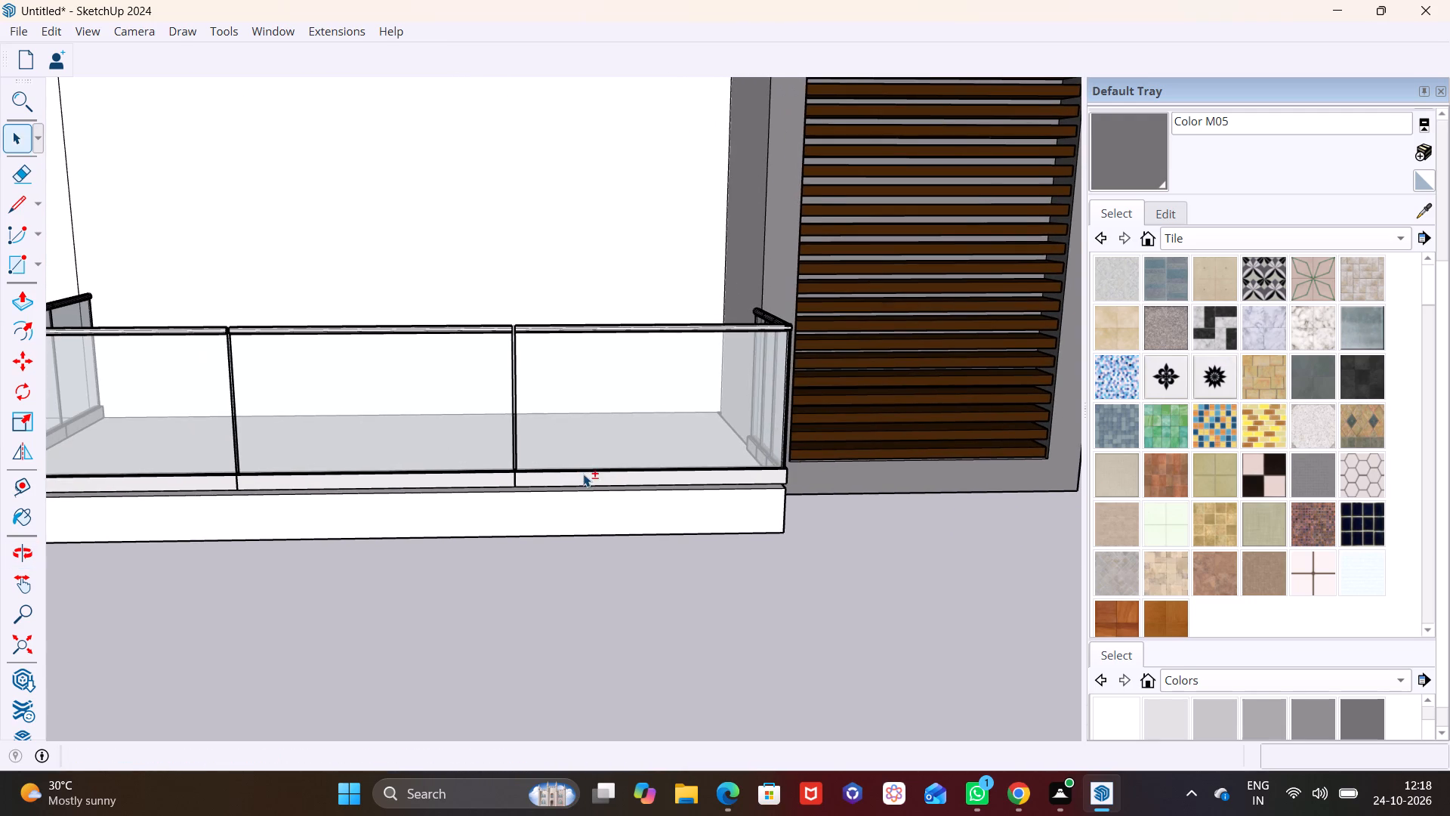
pyautogui.moveTo(782, 505); pyautogui.dragTo(375, 480, button='middle')
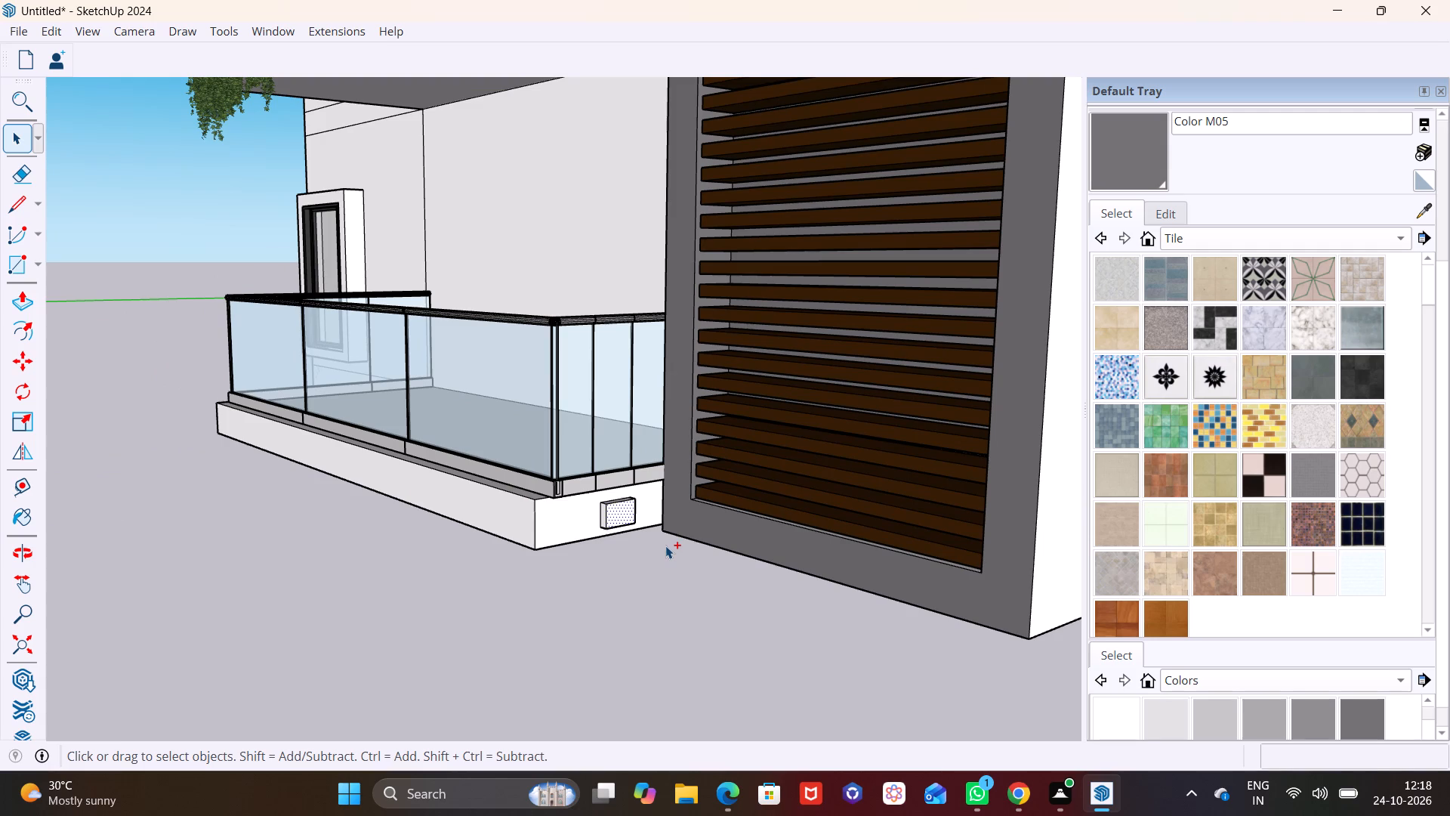
# Undo the small block's extrusion and its rectangle on the lowest balcony slab's end face.
pyautogui.hotkey('ctrl', 'z')
pyautogui.hotkey('ctrl', 'z')
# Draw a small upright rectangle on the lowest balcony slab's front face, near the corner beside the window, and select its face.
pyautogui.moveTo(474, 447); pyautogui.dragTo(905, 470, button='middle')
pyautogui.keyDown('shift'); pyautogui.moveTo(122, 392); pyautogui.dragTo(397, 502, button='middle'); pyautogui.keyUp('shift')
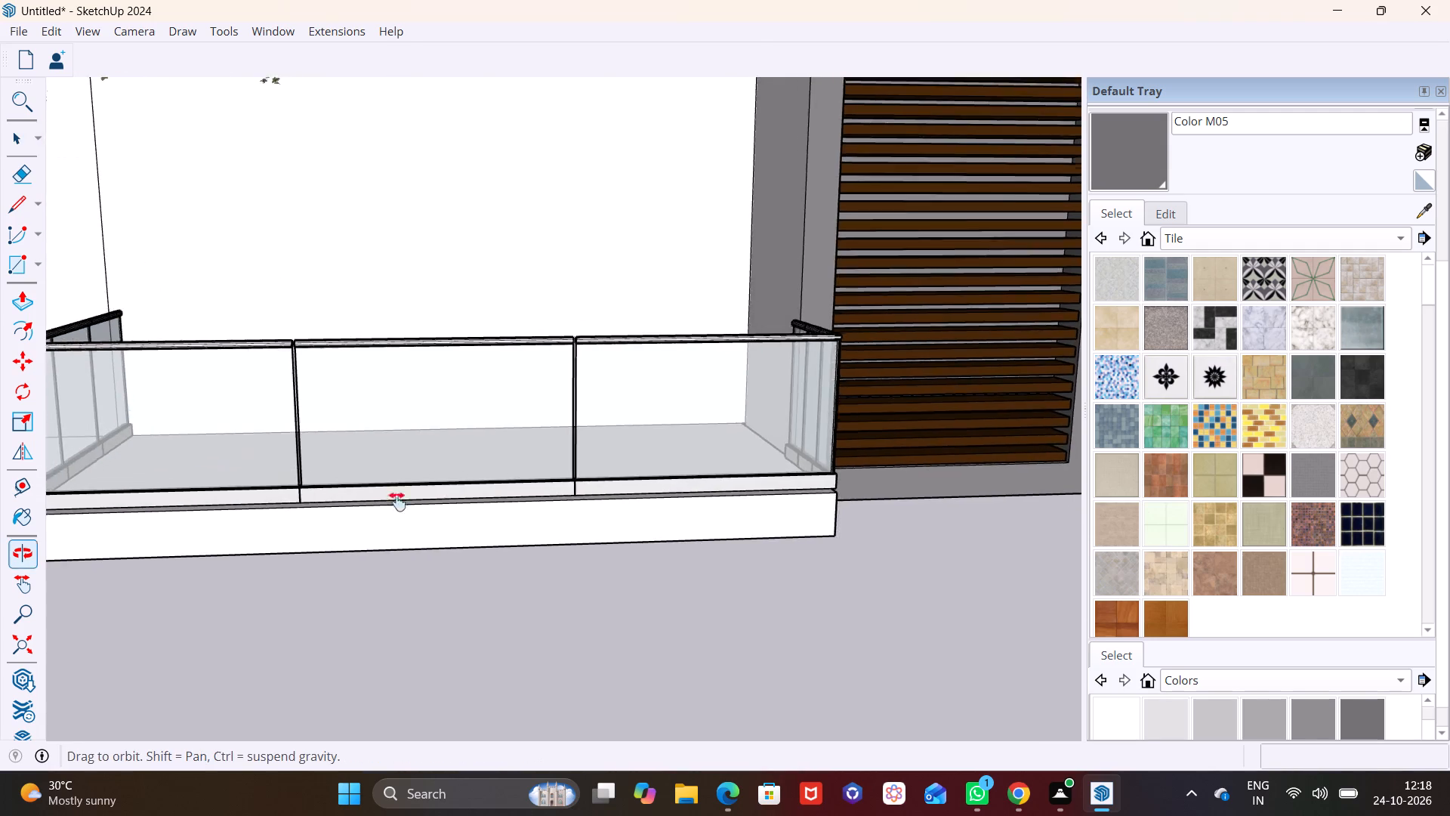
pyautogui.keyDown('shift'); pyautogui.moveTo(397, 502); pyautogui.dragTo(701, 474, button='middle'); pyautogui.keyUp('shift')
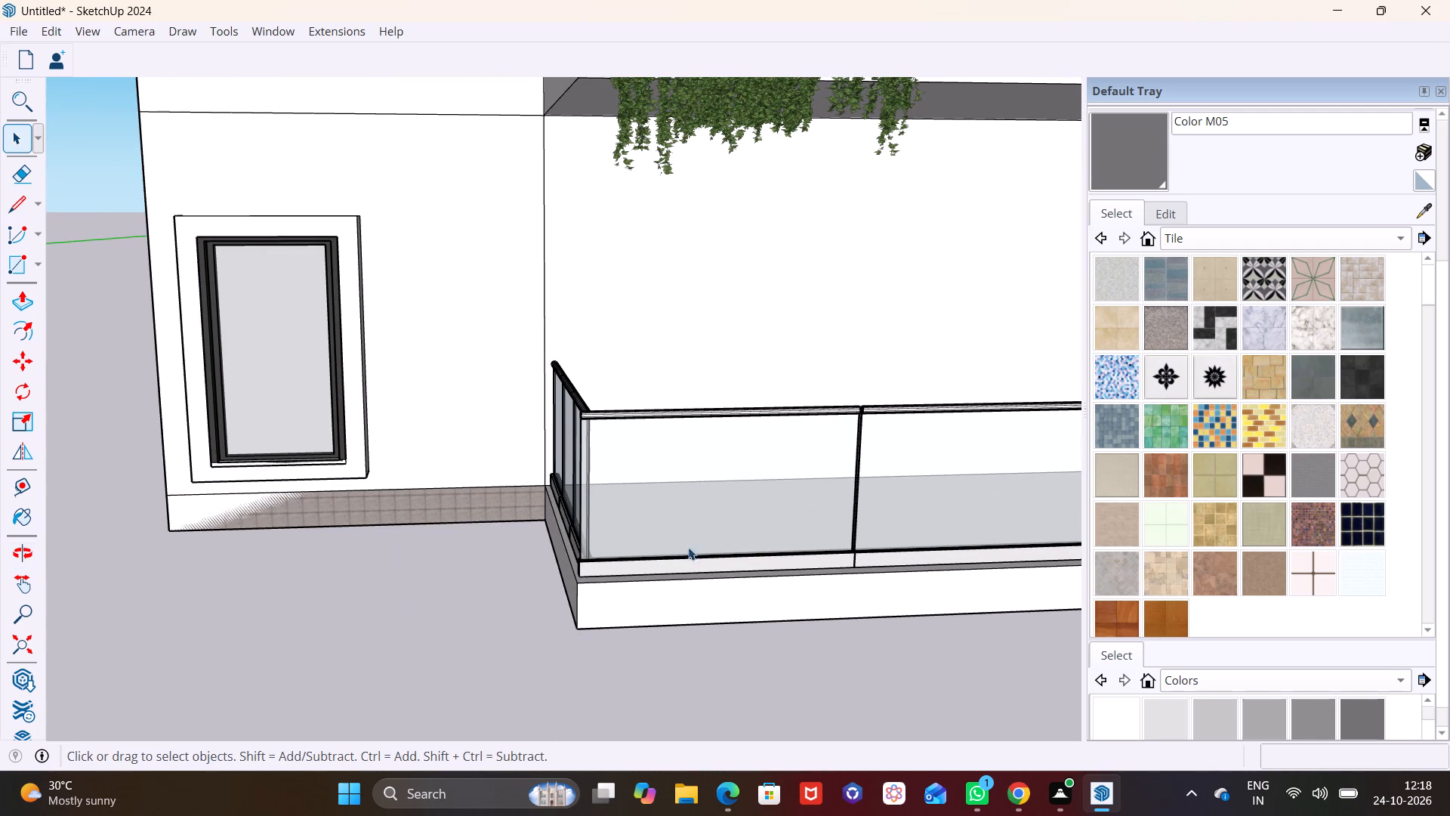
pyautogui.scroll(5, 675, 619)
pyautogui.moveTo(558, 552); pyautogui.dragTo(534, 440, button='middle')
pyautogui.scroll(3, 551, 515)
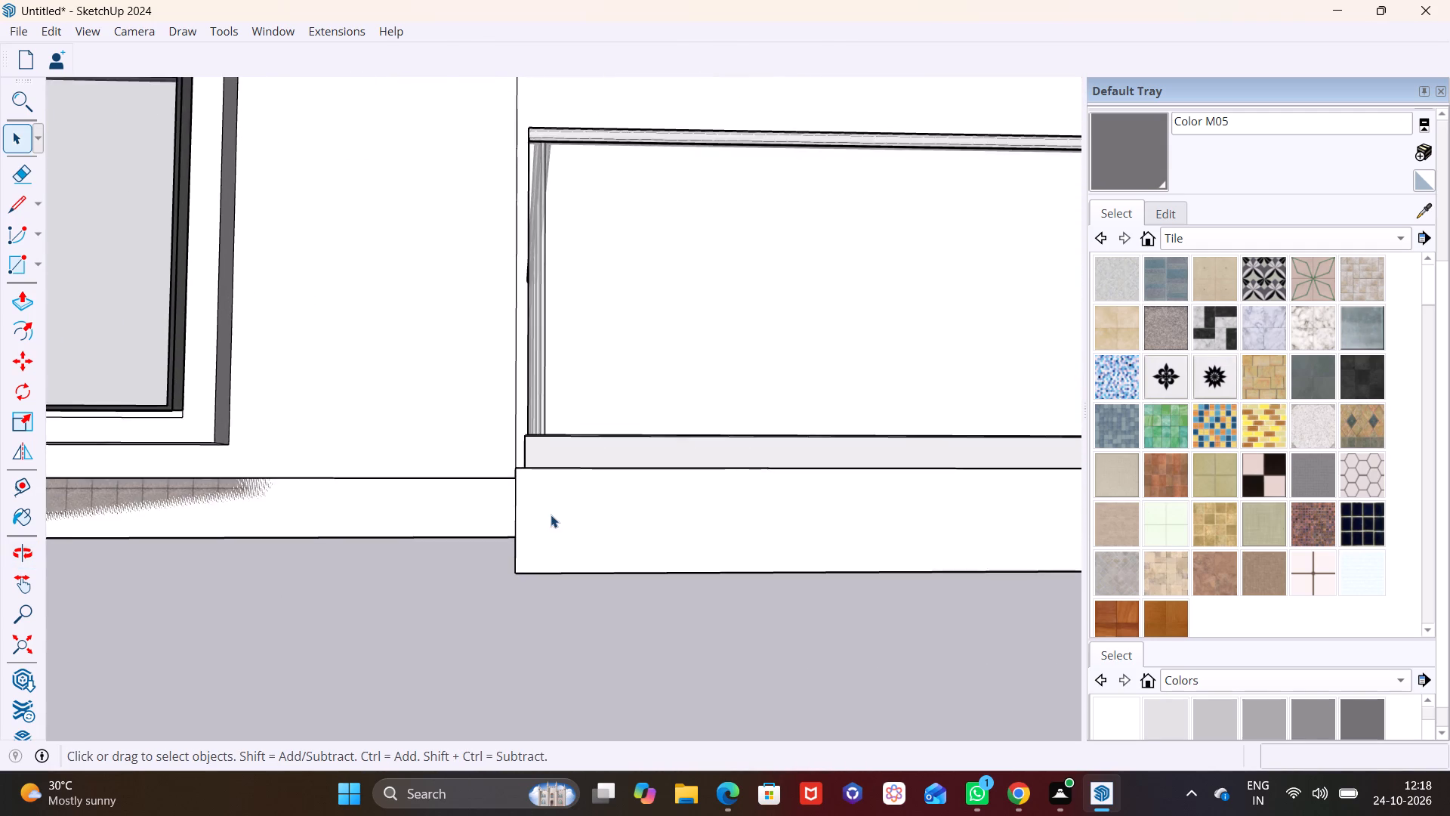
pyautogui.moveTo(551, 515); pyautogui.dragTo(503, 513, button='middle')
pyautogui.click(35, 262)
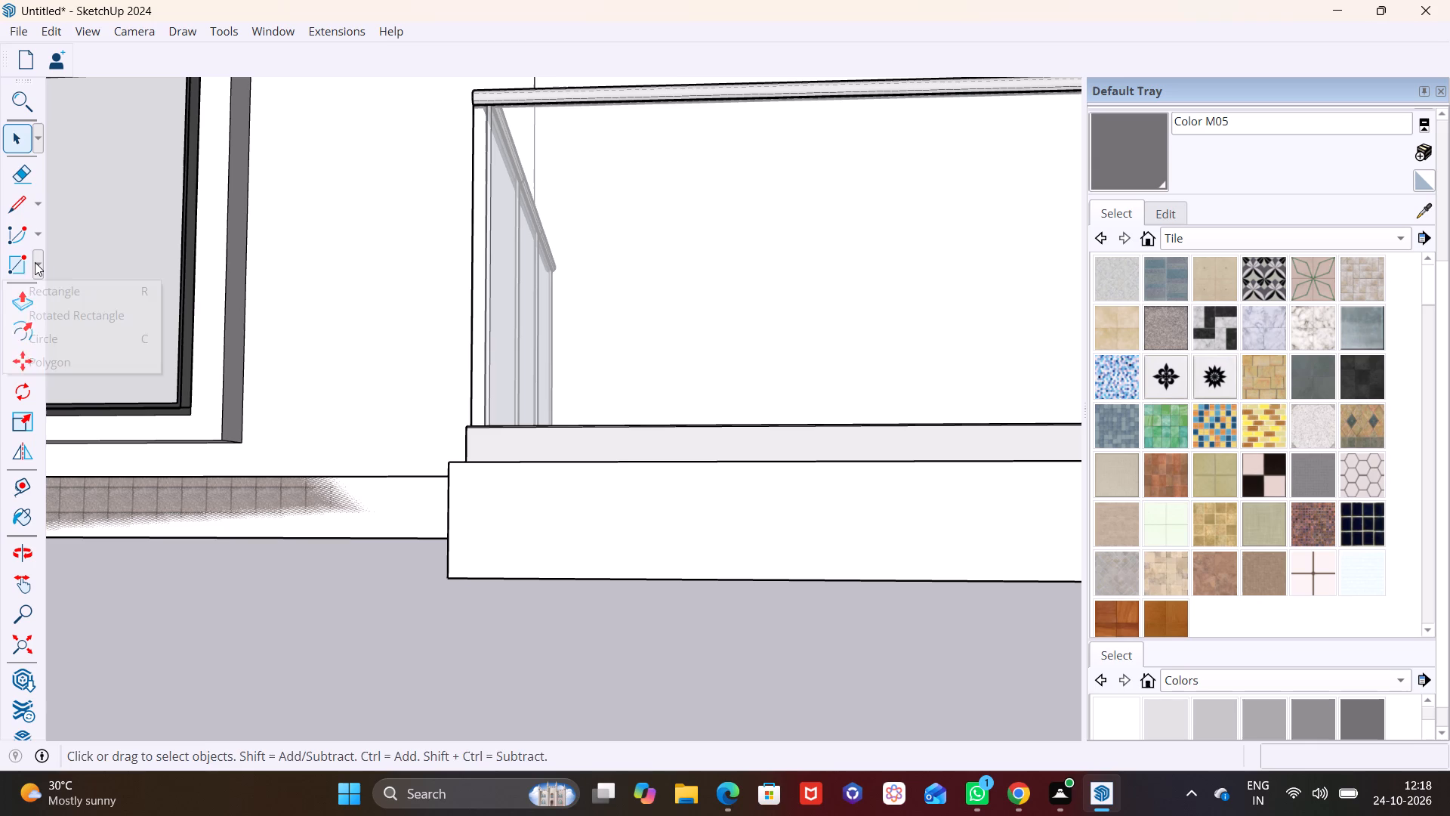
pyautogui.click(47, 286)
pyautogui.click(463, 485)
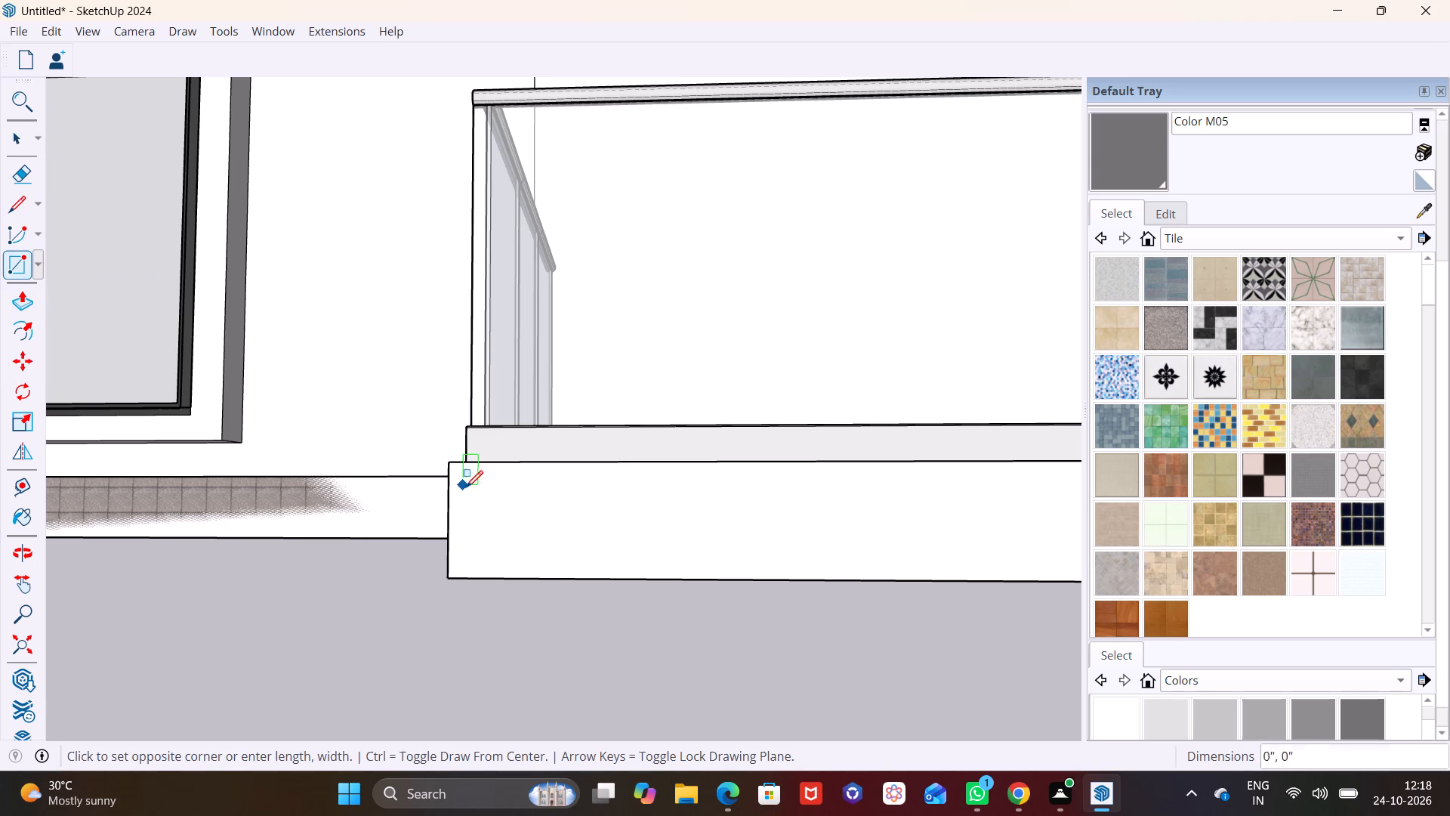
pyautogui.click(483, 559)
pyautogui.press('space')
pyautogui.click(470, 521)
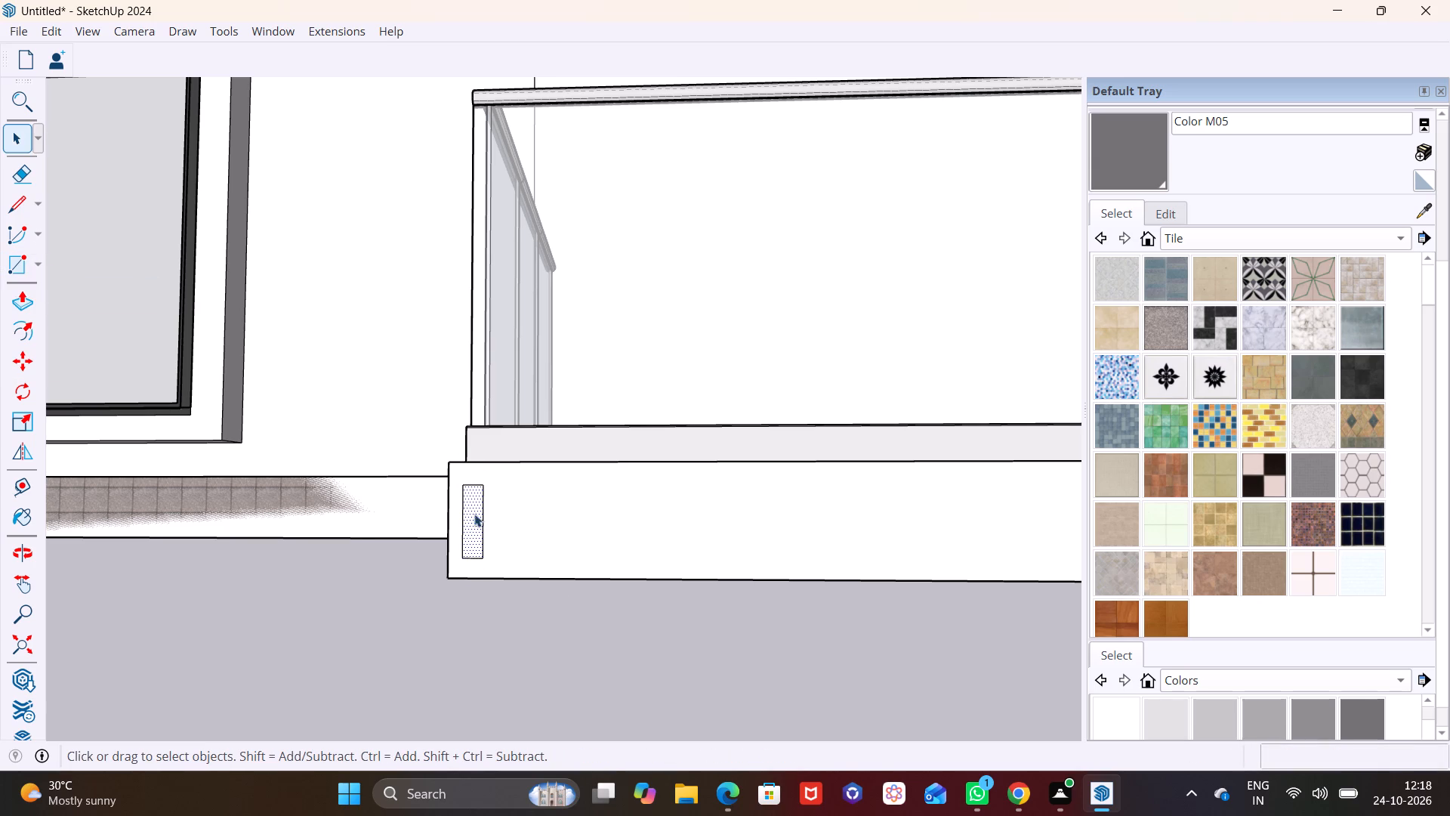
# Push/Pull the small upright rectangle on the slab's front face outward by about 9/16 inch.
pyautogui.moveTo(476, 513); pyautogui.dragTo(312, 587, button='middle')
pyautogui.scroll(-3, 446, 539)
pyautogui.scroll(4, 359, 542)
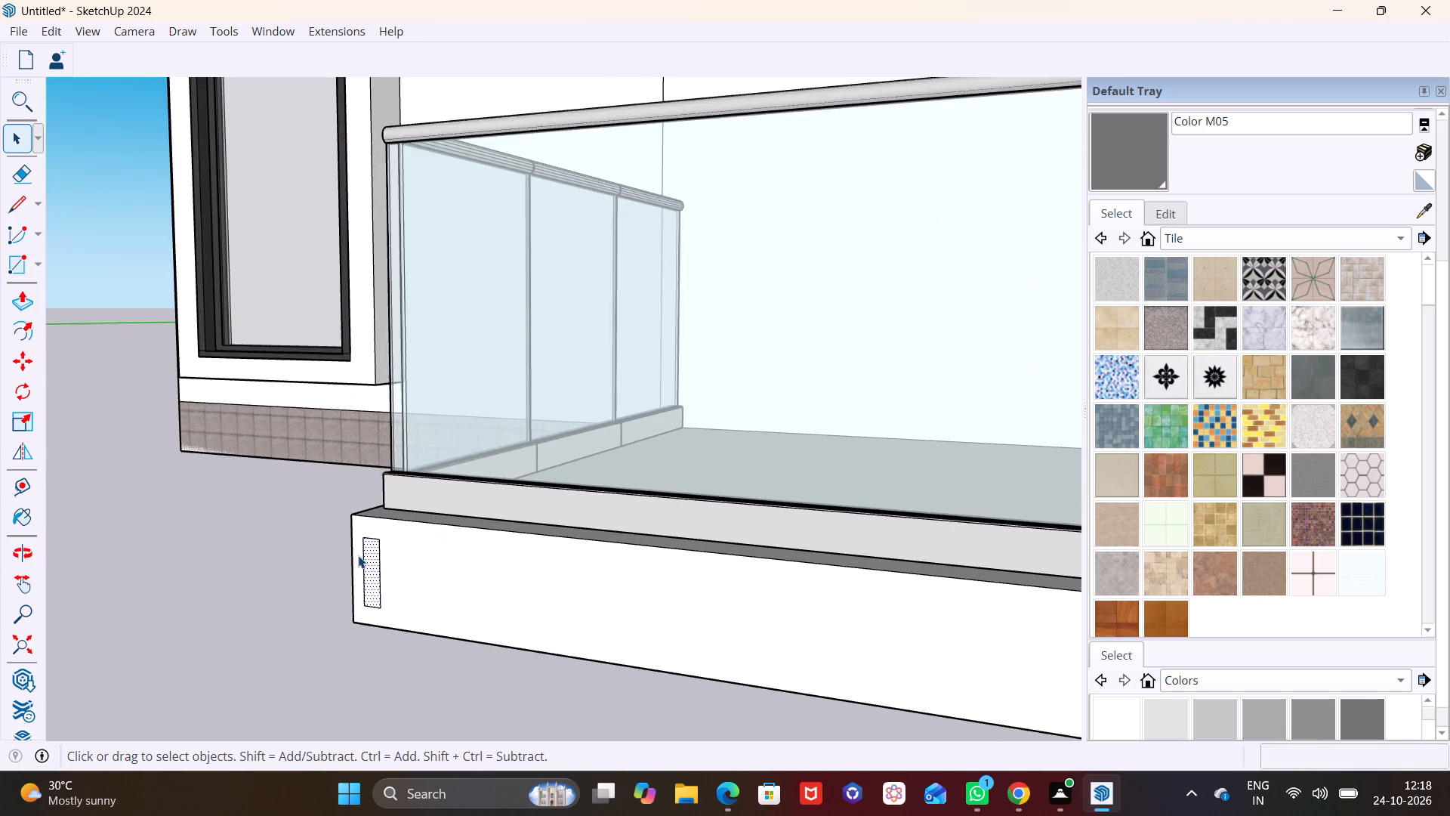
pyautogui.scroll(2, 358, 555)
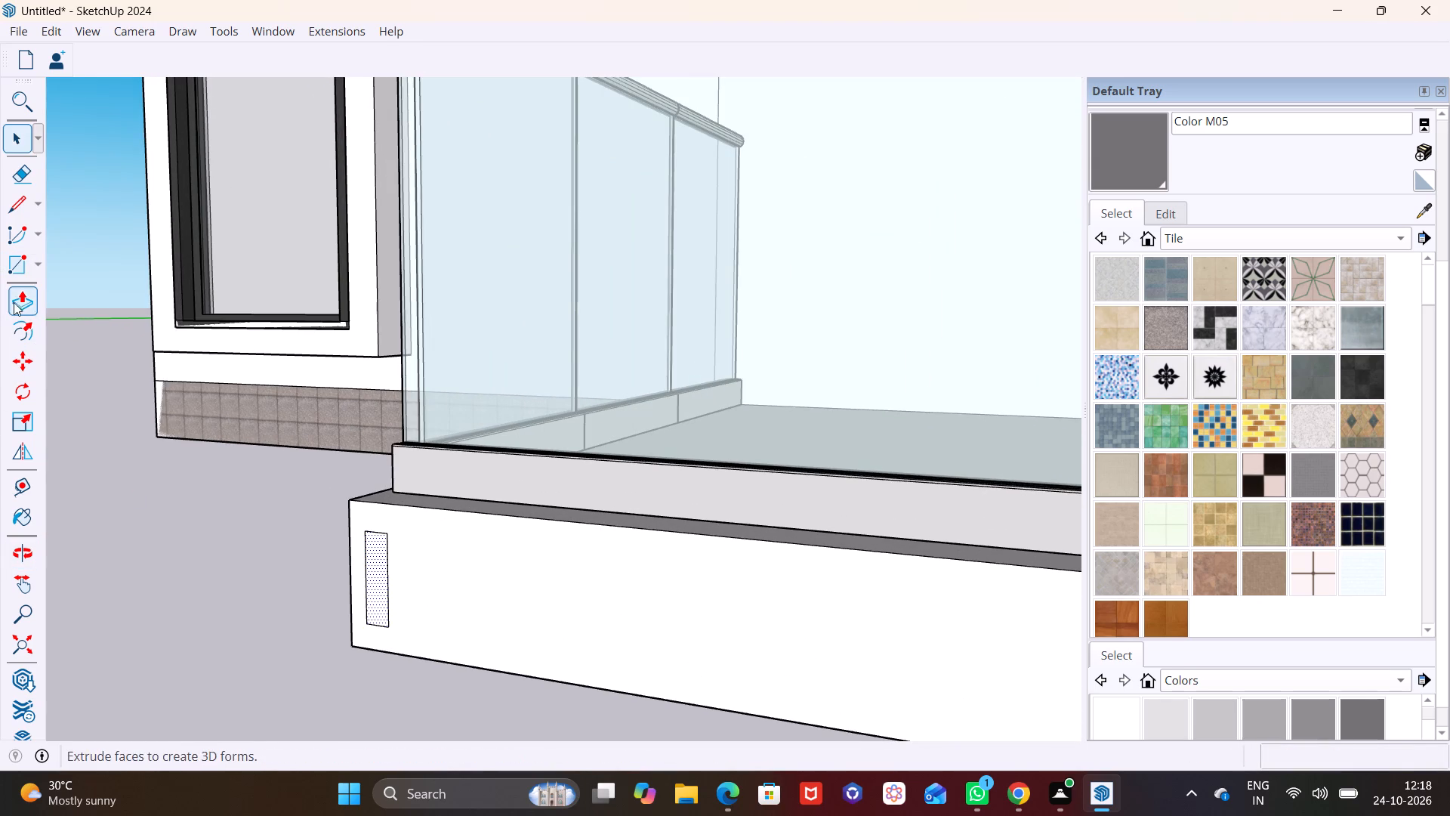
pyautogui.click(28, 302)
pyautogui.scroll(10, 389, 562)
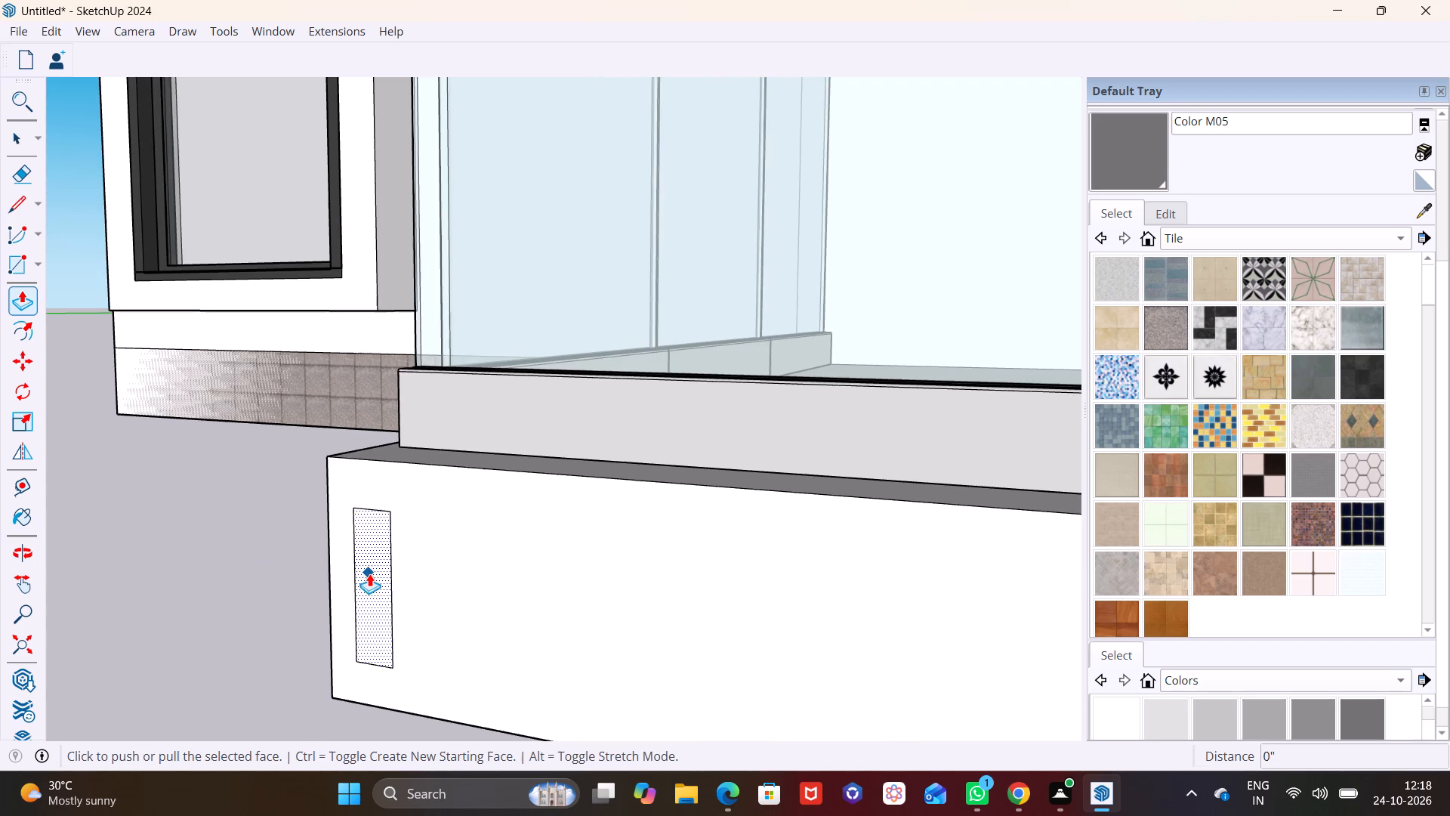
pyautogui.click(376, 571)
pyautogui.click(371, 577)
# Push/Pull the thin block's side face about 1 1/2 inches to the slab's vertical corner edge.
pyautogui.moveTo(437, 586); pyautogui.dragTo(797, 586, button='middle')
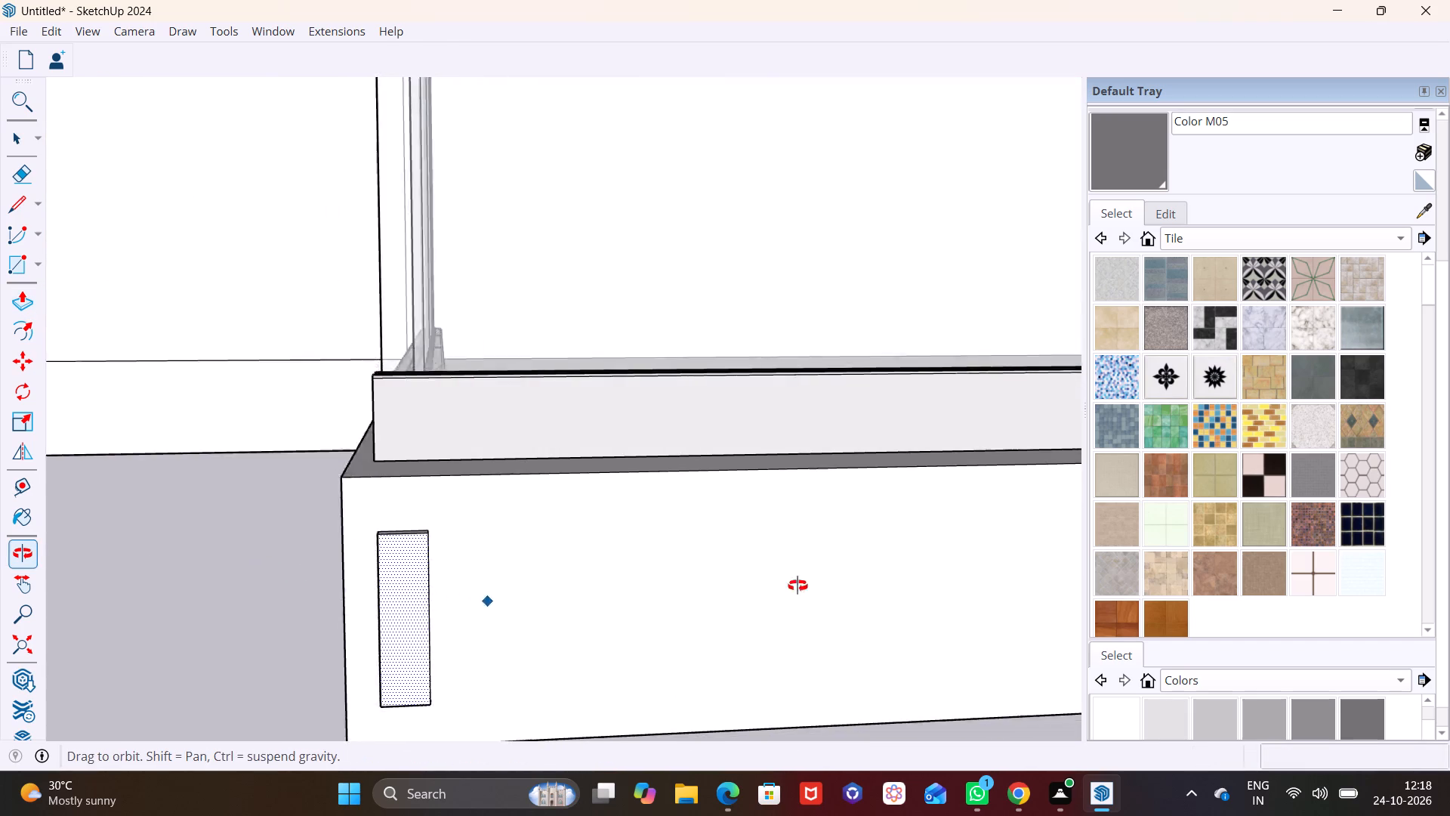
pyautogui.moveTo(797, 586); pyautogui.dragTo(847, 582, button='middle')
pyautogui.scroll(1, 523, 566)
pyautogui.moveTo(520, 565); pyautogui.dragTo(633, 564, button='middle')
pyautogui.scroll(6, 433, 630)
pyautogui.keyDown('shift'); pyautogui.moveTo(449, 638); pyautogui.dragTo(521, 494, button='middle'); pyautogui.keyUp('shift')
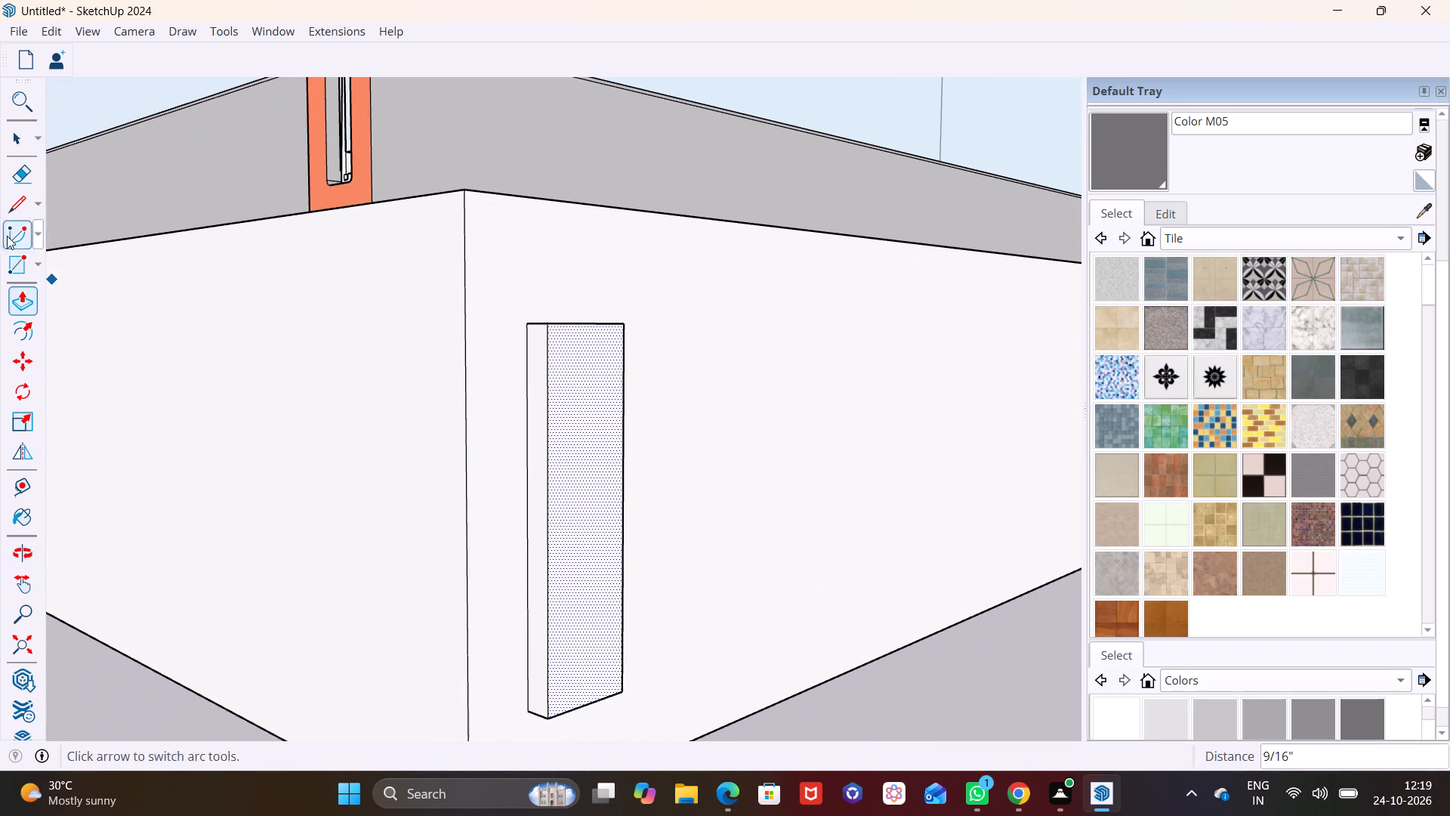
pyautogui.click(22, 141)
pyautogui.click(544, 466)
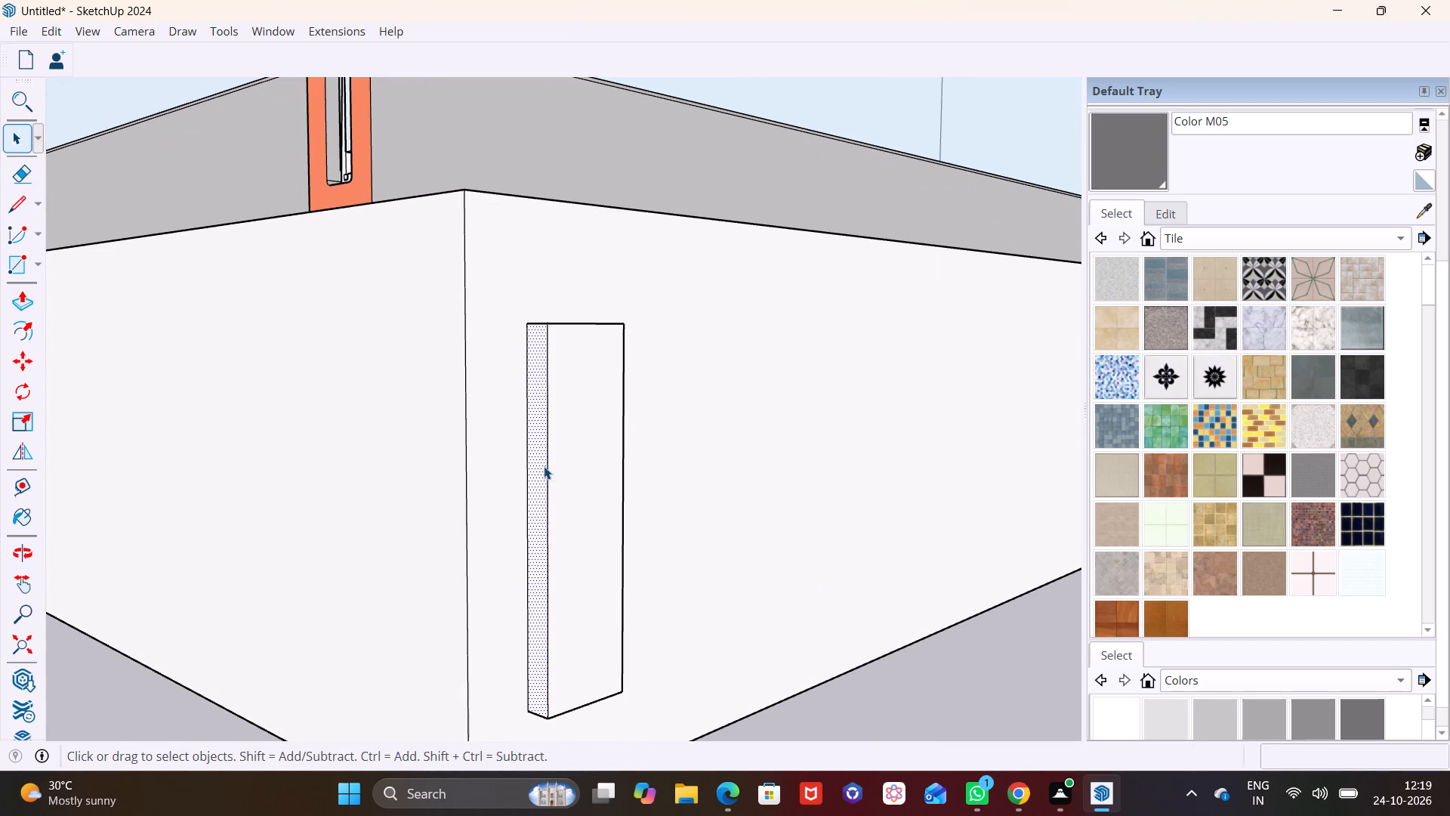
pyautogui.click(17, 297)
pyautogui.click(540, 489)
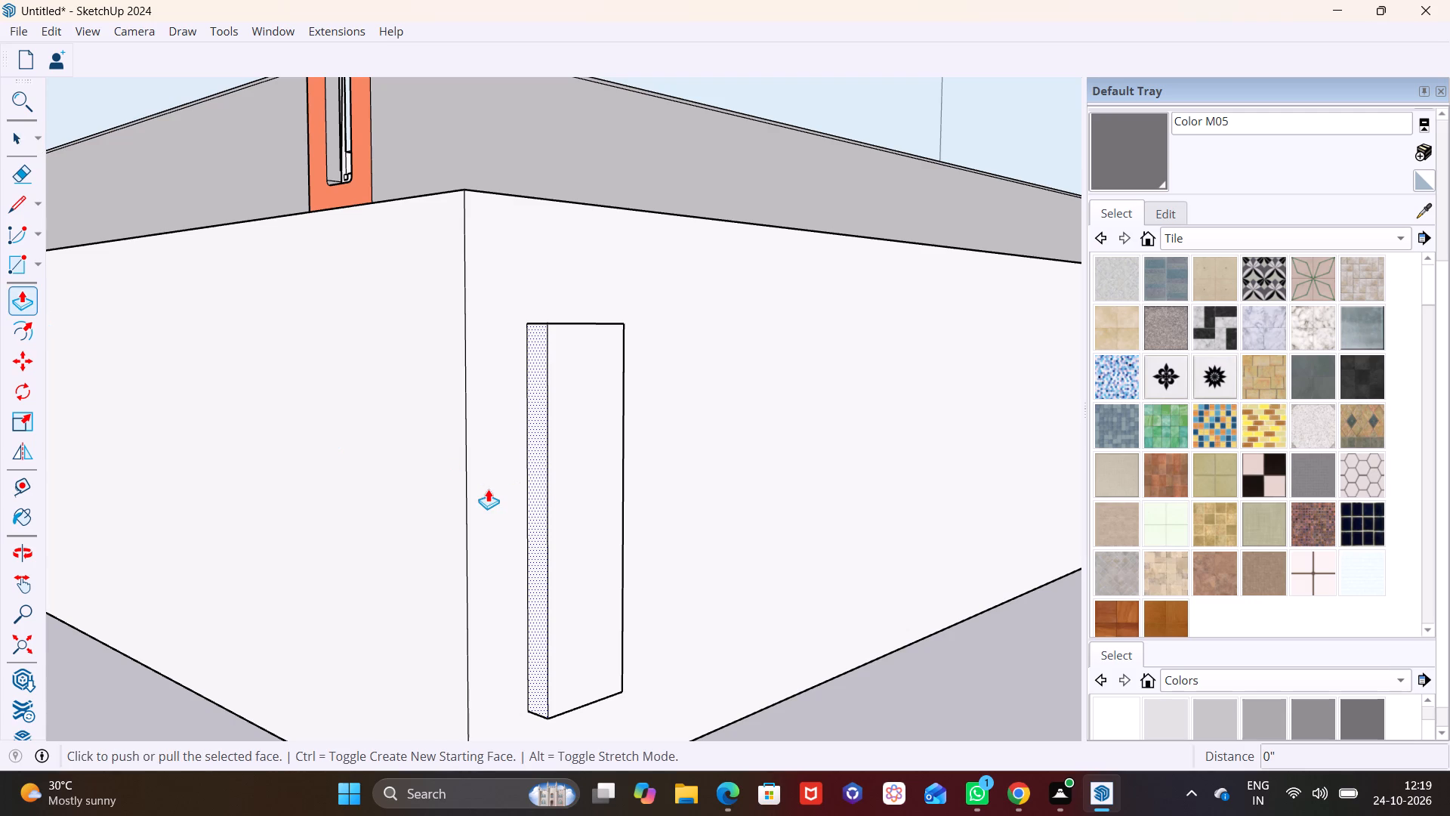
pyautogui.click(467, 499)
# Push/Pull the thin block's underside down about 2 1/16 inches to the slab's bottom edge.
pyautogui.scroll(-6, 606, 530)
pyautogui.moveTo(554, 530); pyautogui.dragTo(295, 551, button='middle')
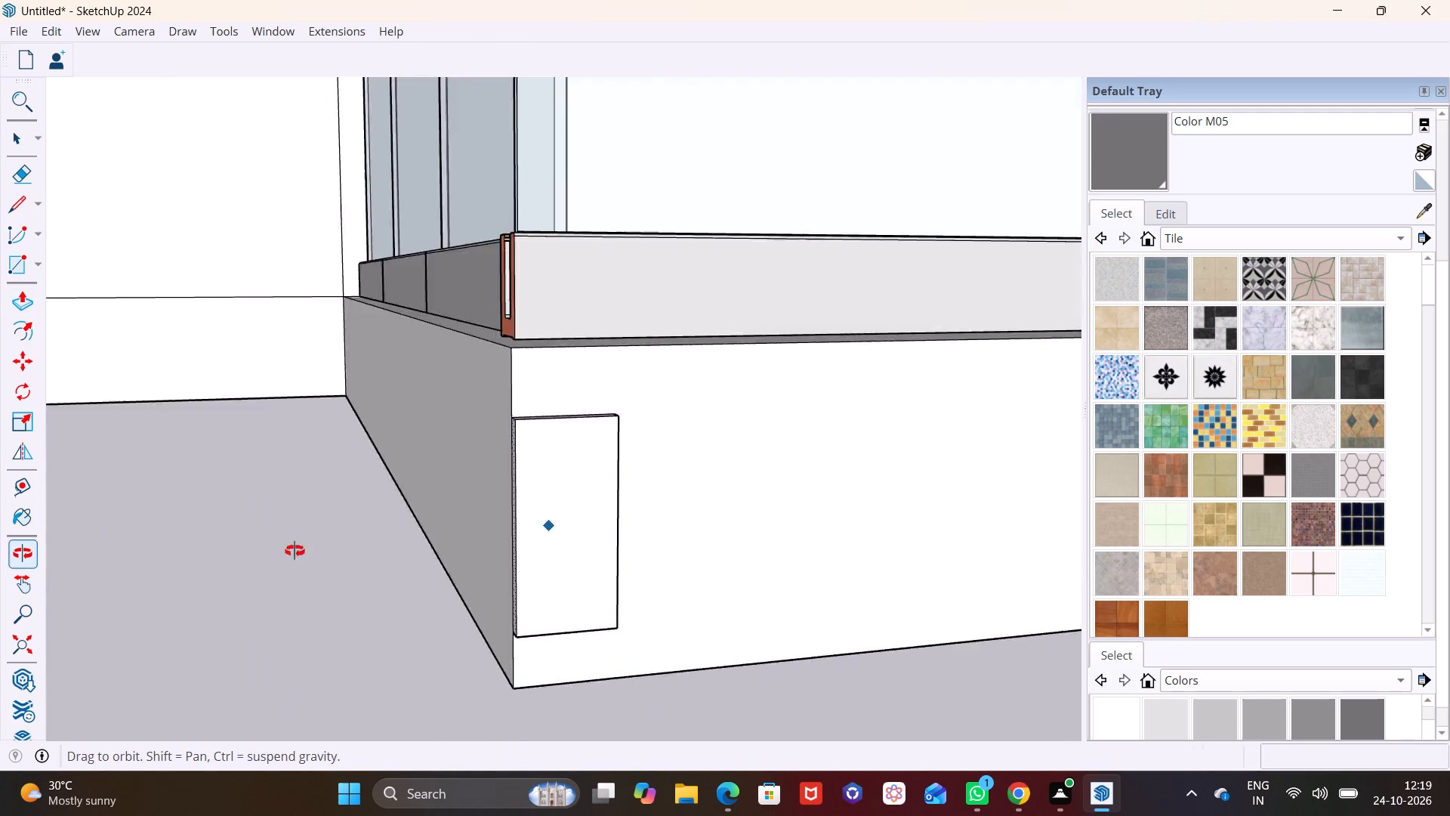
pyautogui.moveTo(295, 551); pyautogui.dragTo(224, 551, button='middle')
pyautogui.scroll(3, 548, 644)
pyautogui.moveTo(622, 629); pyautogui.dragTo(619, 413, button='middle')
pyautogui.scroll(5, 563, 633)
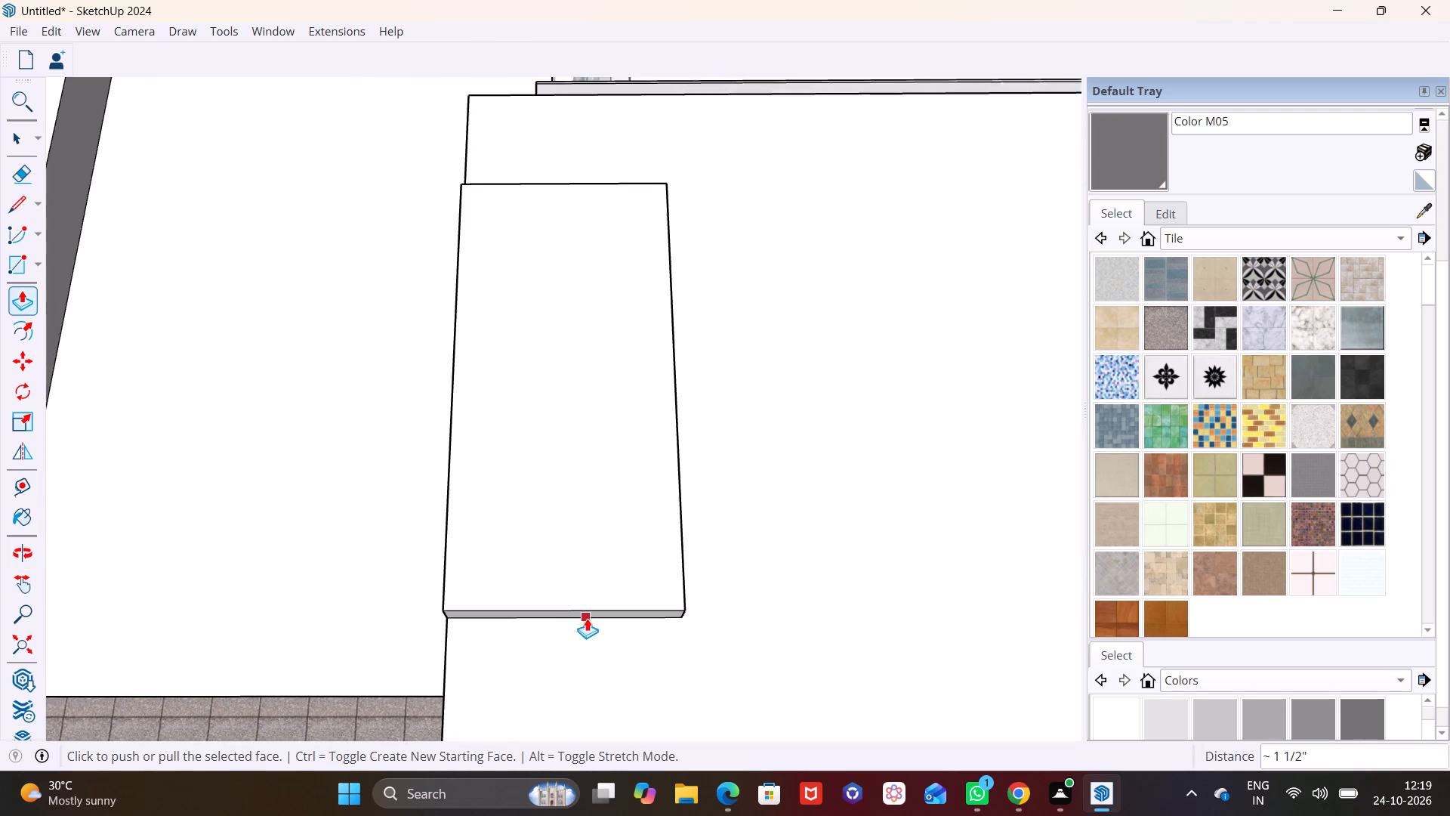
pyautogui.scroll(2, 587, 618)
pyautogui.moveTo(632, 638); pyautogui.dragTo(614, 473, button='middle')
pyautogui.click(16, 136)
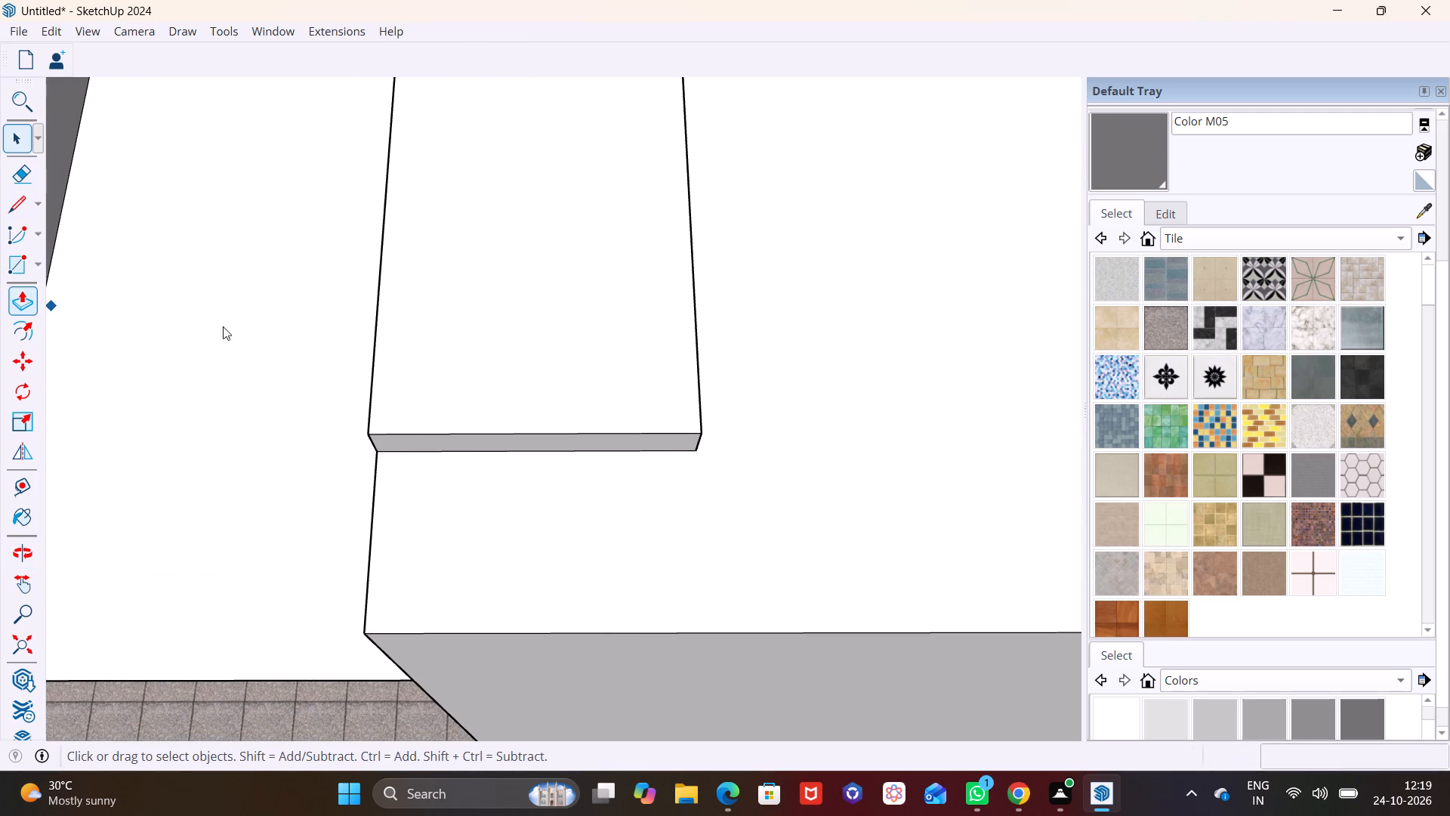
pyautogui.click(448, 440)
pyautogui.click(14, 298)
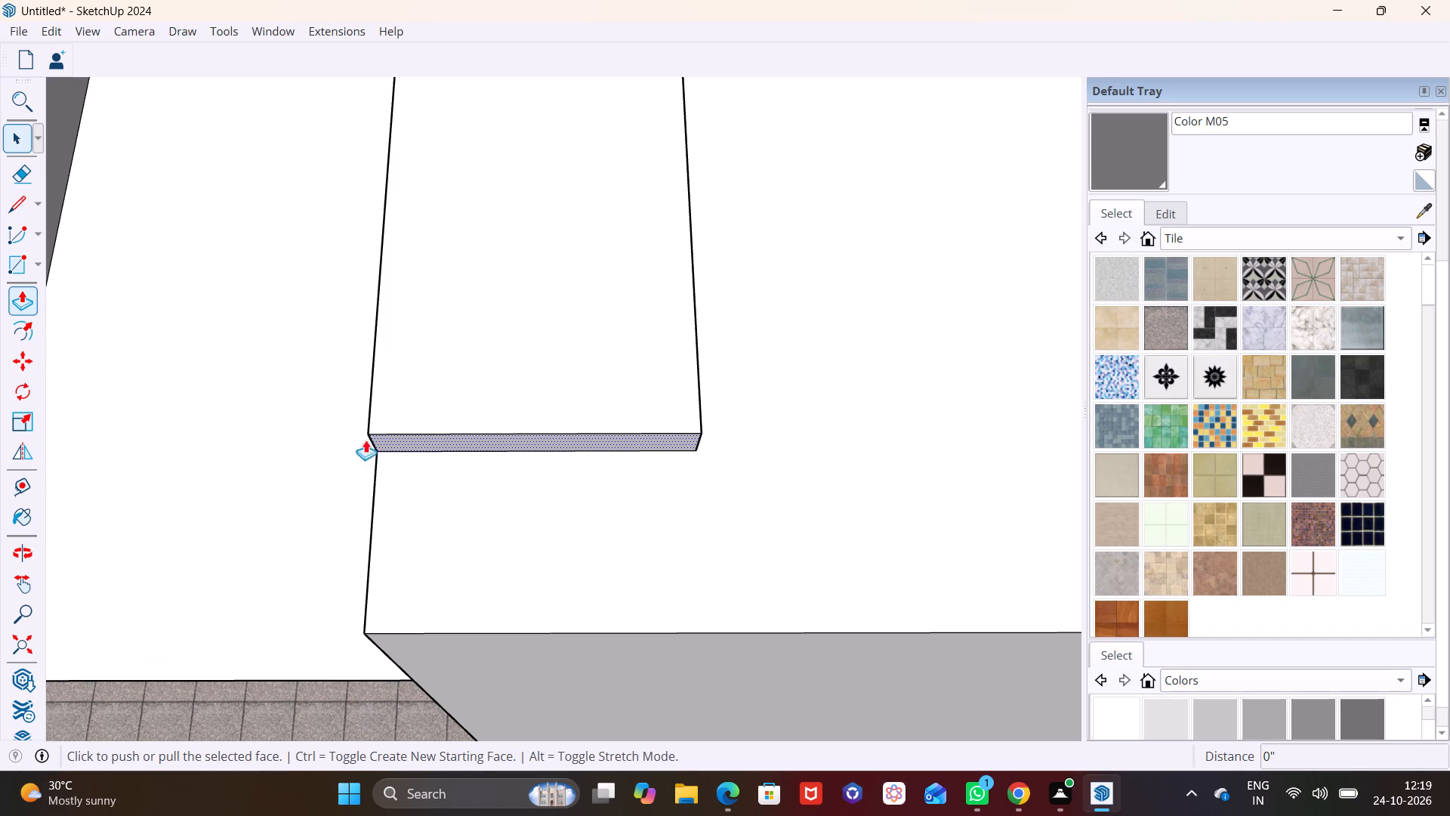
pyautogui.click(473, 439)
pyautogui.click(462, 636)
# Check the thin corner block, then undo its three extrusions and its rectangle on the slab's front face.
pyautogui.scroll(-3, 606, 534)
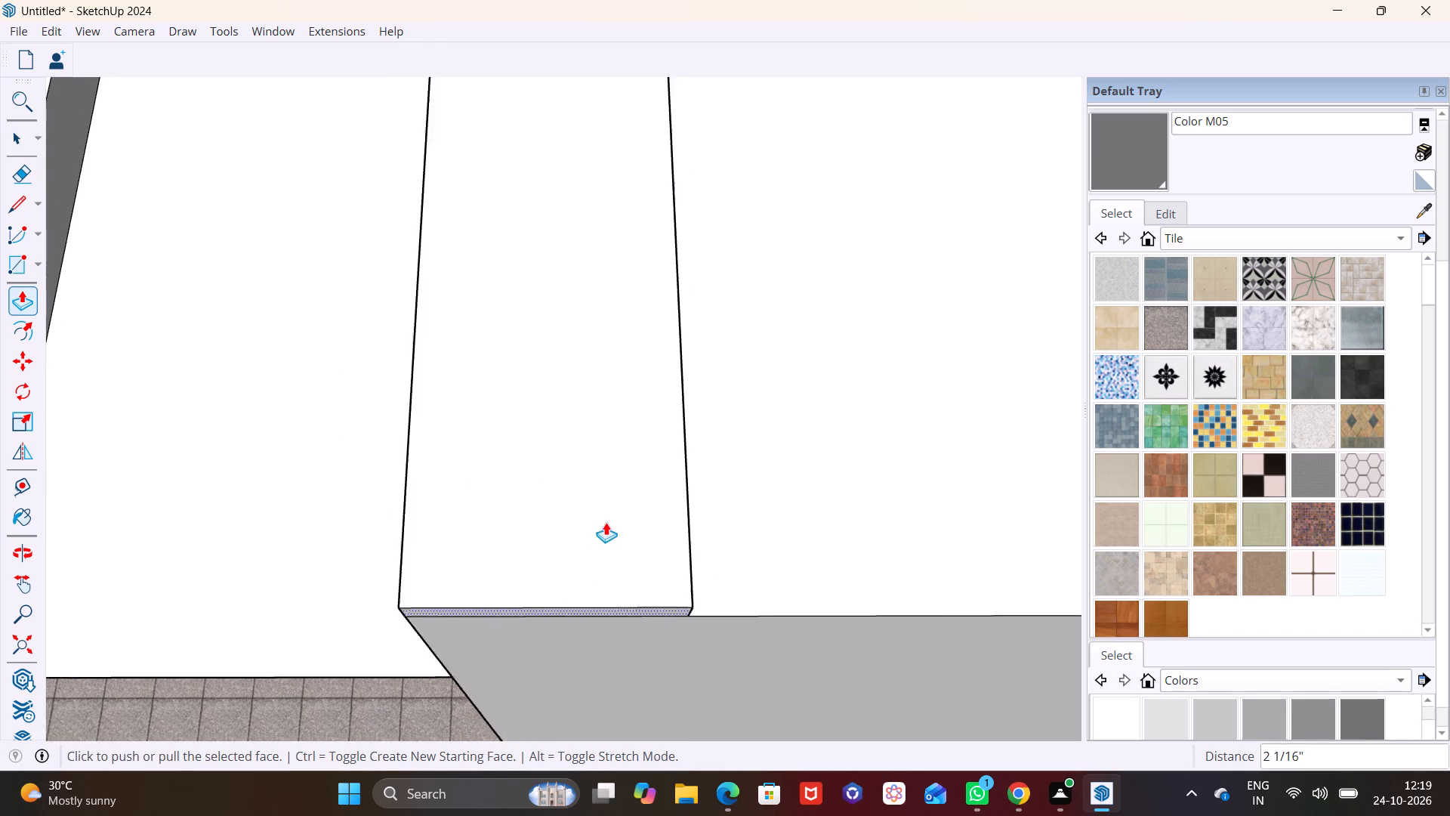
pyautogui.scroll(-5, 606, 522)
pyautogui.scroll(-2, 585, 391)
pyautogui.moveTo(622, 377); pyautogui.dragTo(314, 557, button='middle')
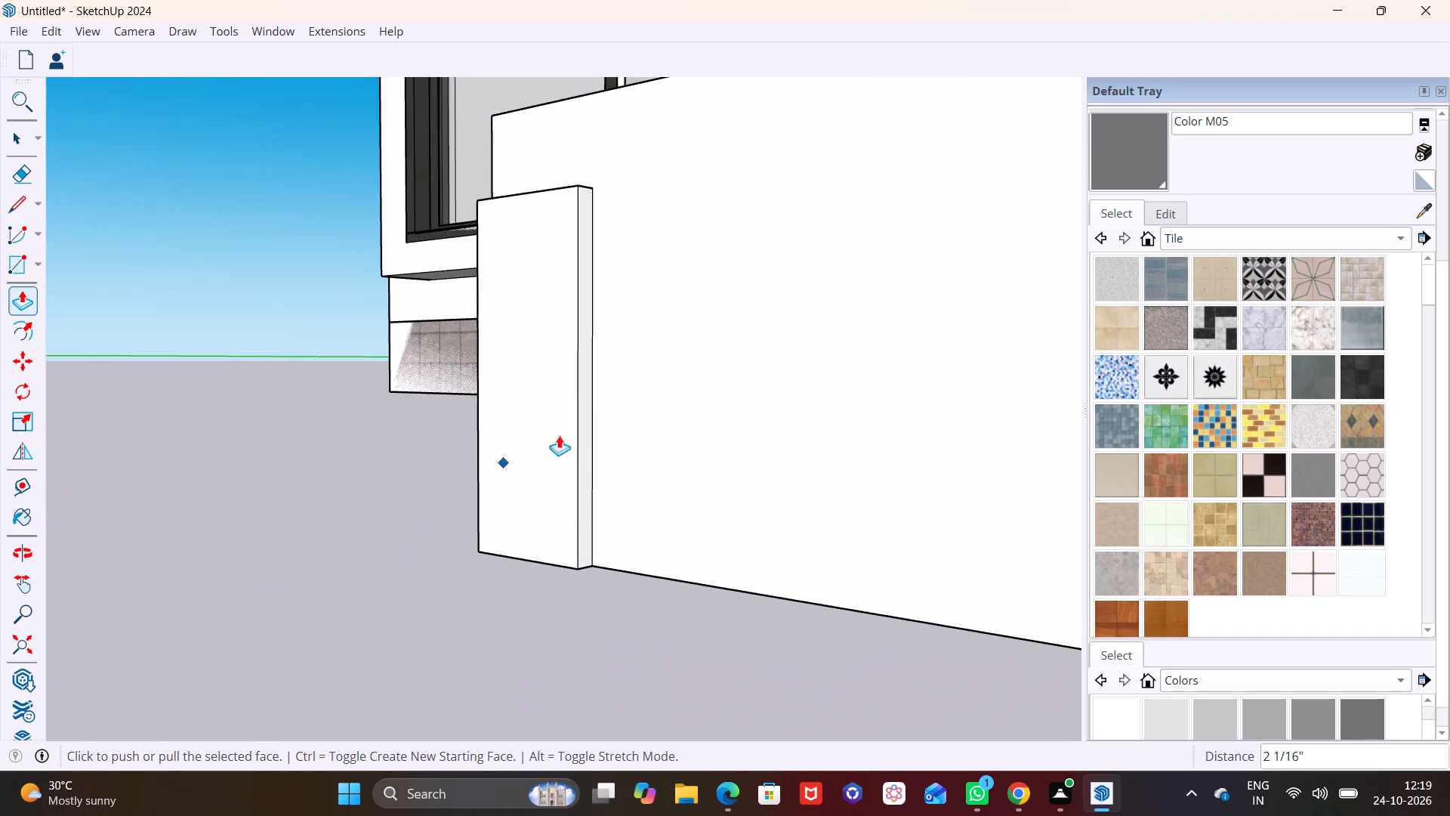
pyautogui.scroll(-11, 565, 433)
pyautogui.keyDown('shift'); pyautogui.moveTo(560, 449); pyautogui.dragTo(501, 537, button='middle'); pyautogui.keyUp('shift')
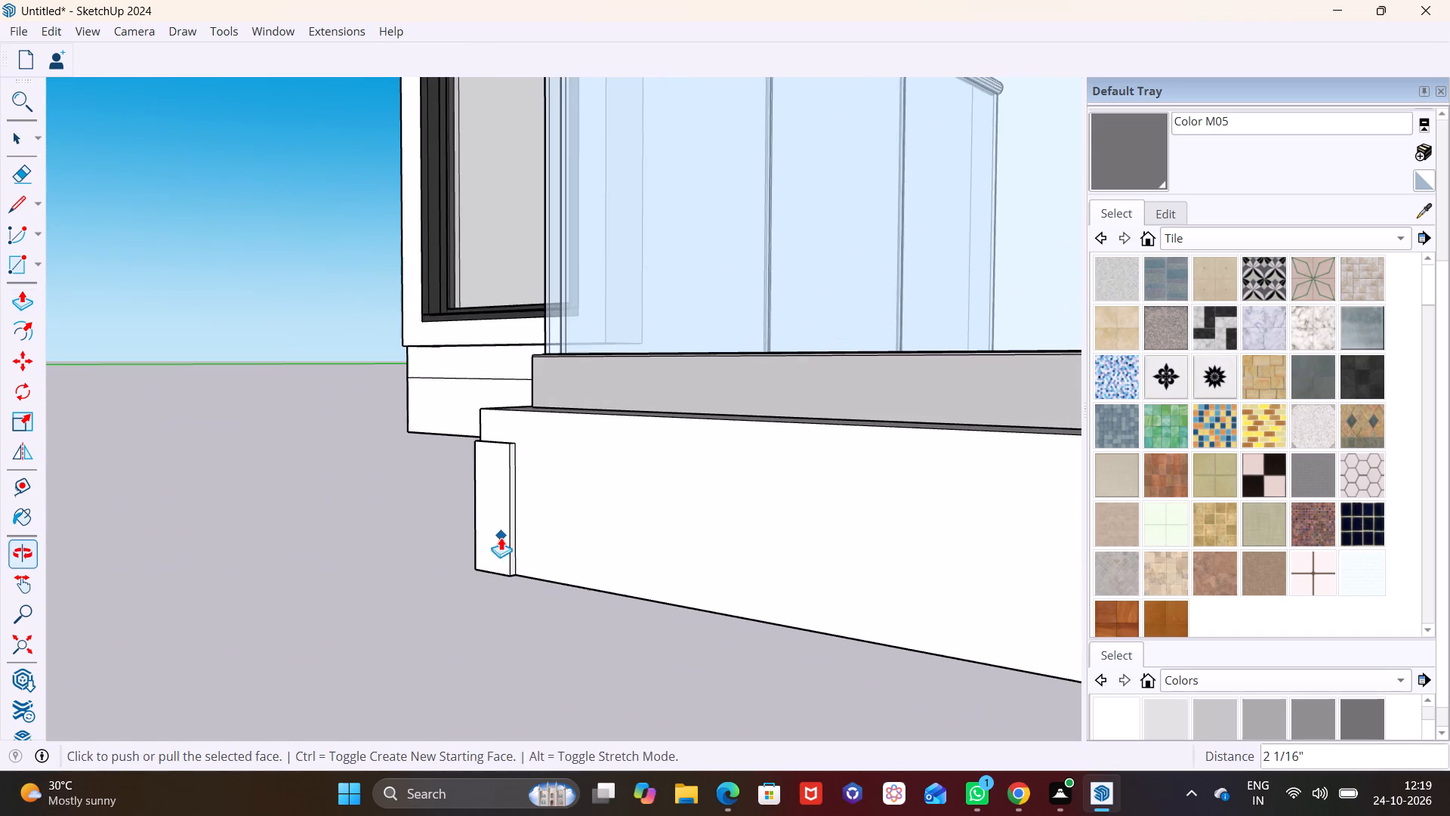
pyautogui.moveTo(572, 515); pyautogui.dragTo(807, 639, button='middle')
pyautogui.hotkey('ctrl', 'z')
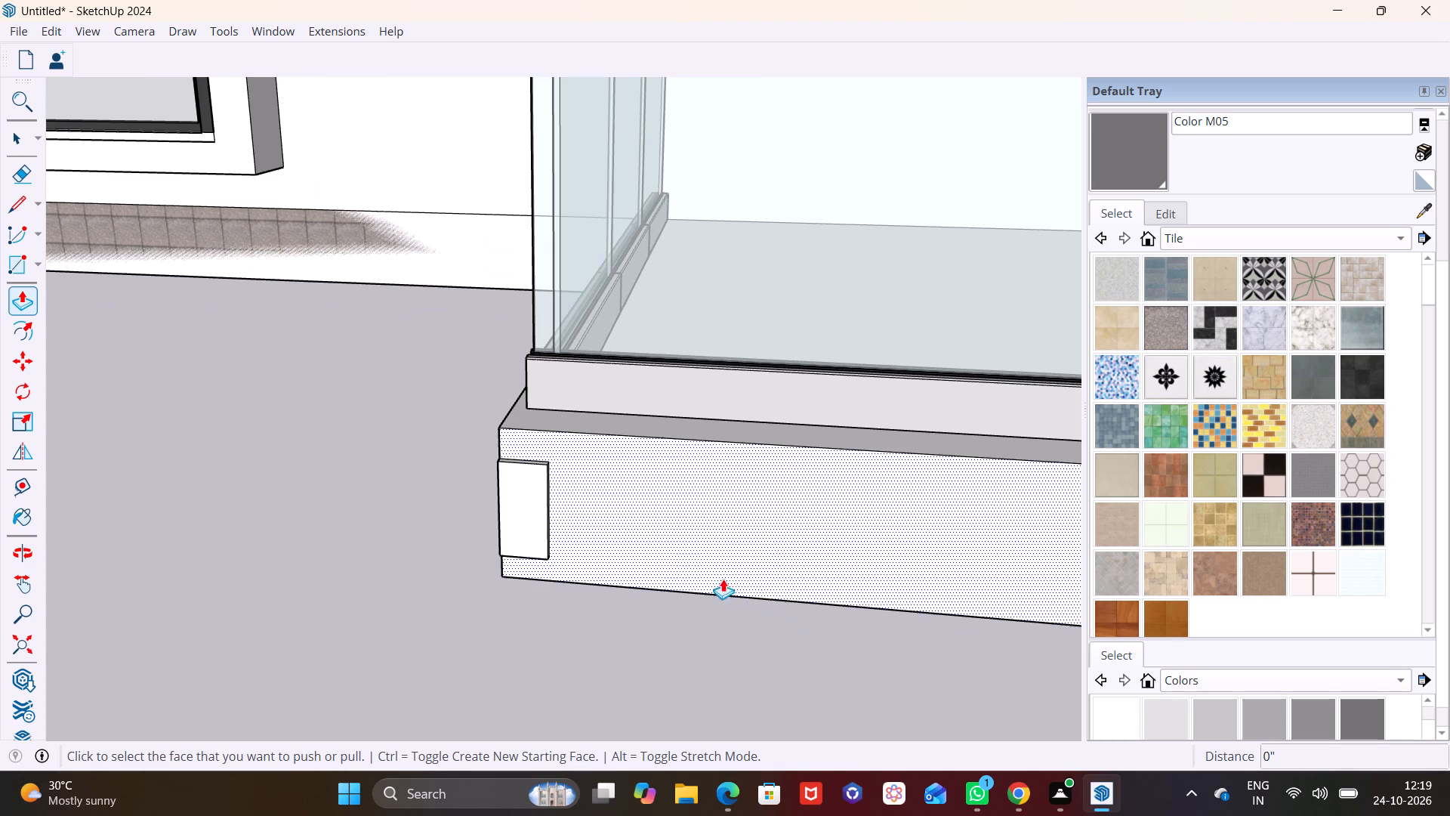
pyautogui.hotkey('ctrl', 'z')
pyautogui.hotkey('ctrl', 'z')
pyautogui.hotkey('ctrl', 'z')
# Draw a line across the lowest slab's top ledge, from the railing base to the slab's front edge near the corner.
pyautogui.scroll(3, 106, 322)
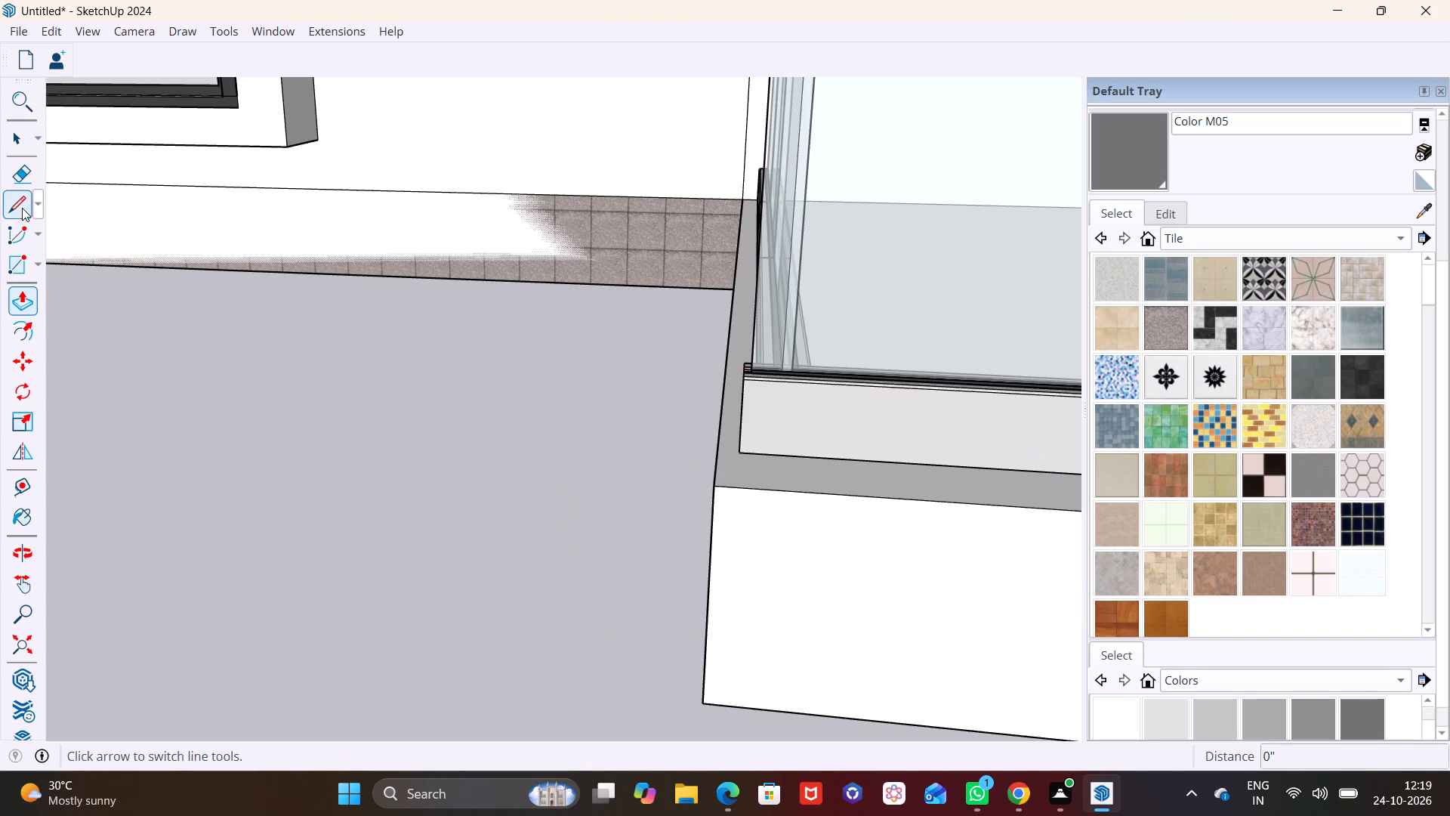
pyautogui.click(22, 208)
pyautogui.scroll(8, 938, 453)
pyautogui.click(705, 452)
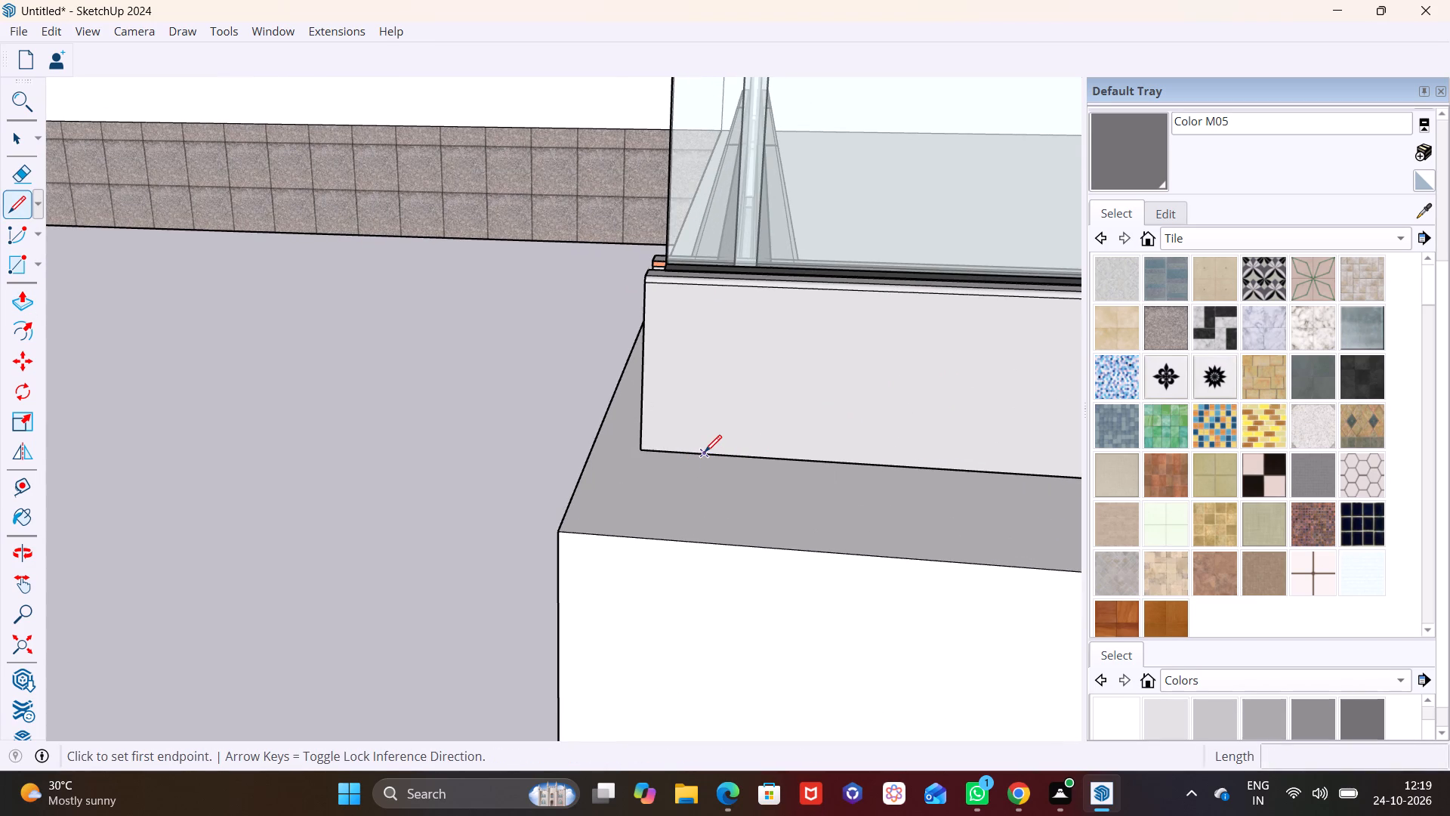
pyautogui.click(687, 534)
pyautogui.hotkey('ctrl', 'z')
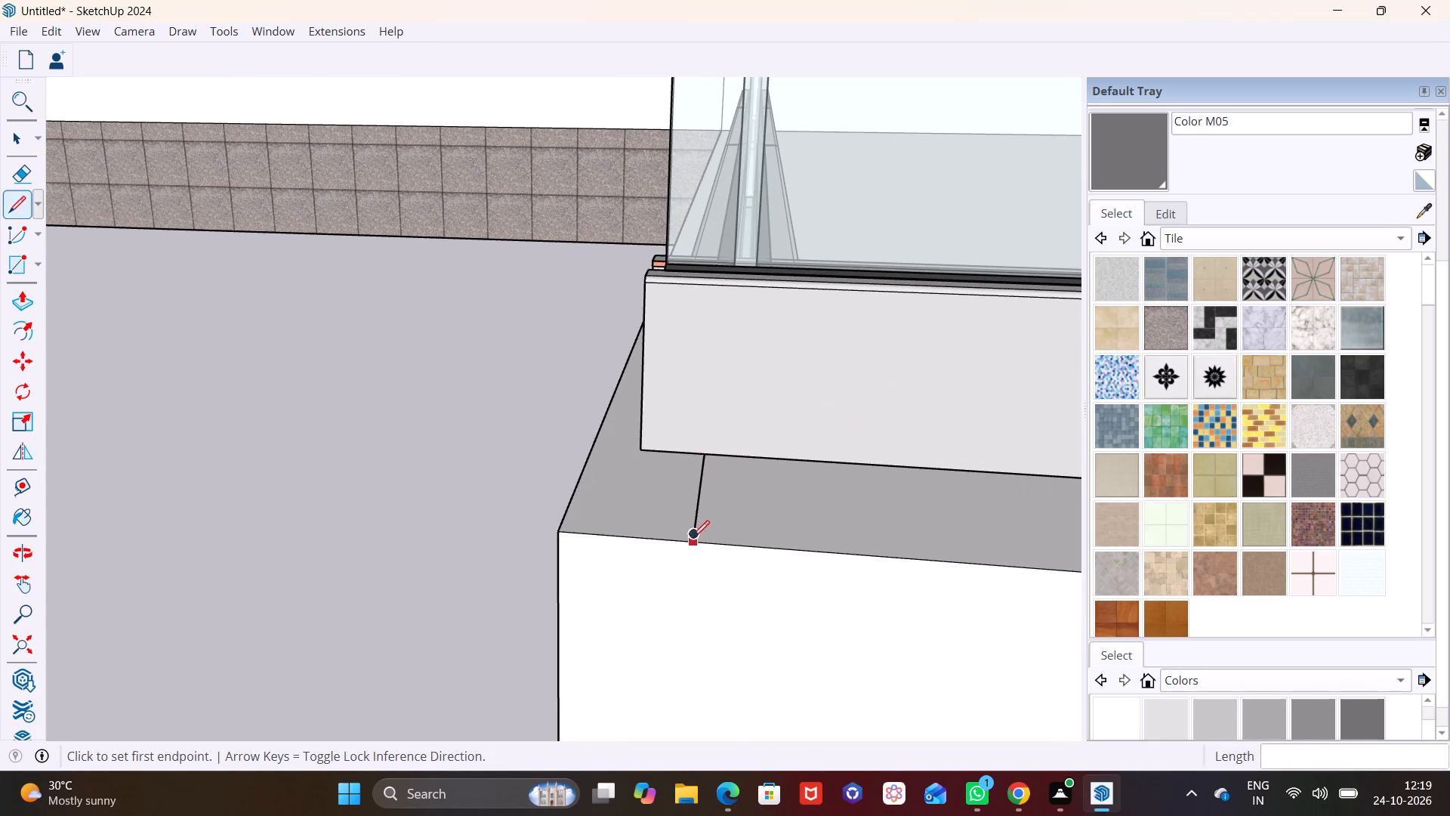
pyautogui.click(693, 537)
pyautogui.click(693, 541)
pyautogui.press('space')
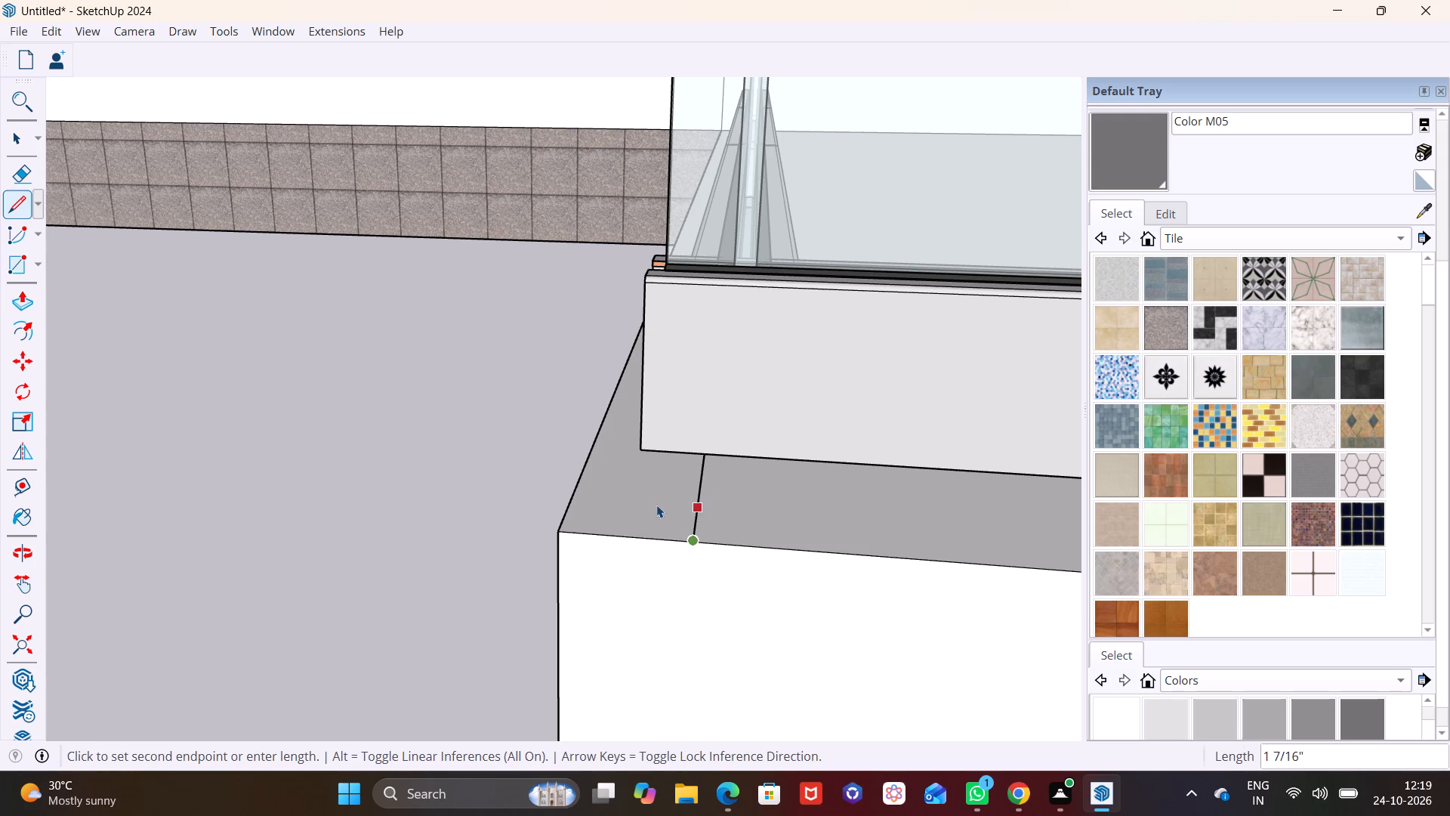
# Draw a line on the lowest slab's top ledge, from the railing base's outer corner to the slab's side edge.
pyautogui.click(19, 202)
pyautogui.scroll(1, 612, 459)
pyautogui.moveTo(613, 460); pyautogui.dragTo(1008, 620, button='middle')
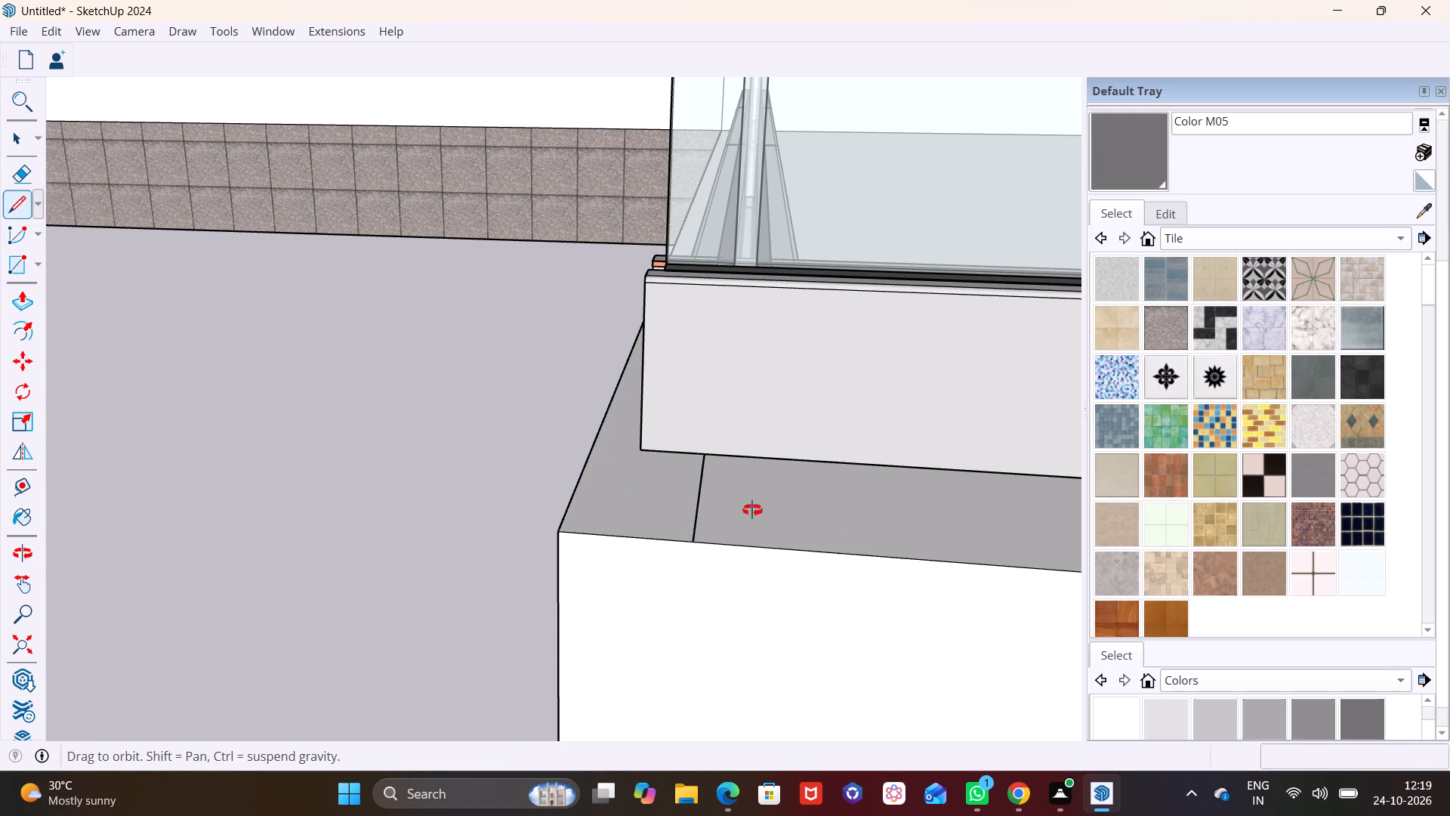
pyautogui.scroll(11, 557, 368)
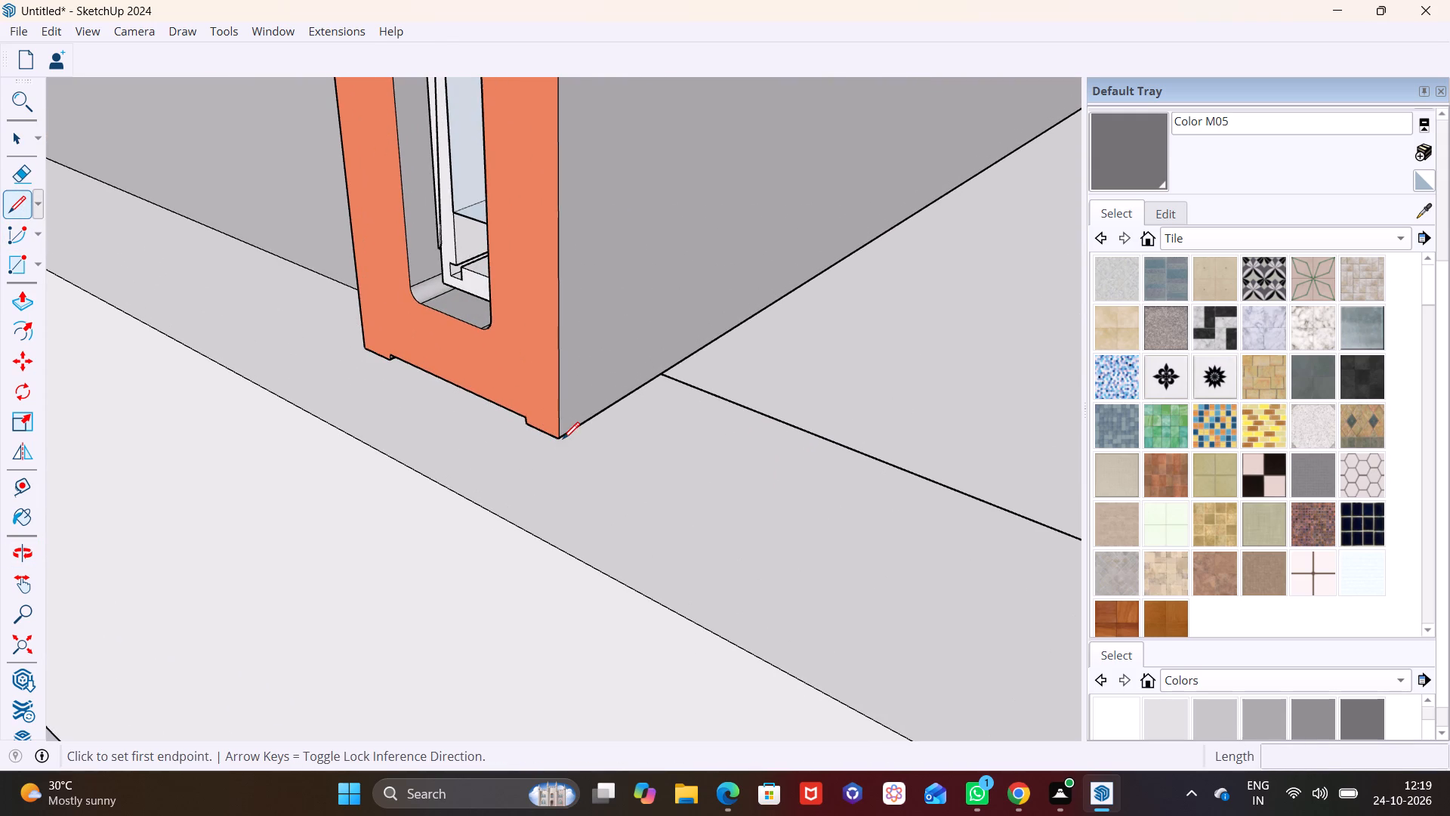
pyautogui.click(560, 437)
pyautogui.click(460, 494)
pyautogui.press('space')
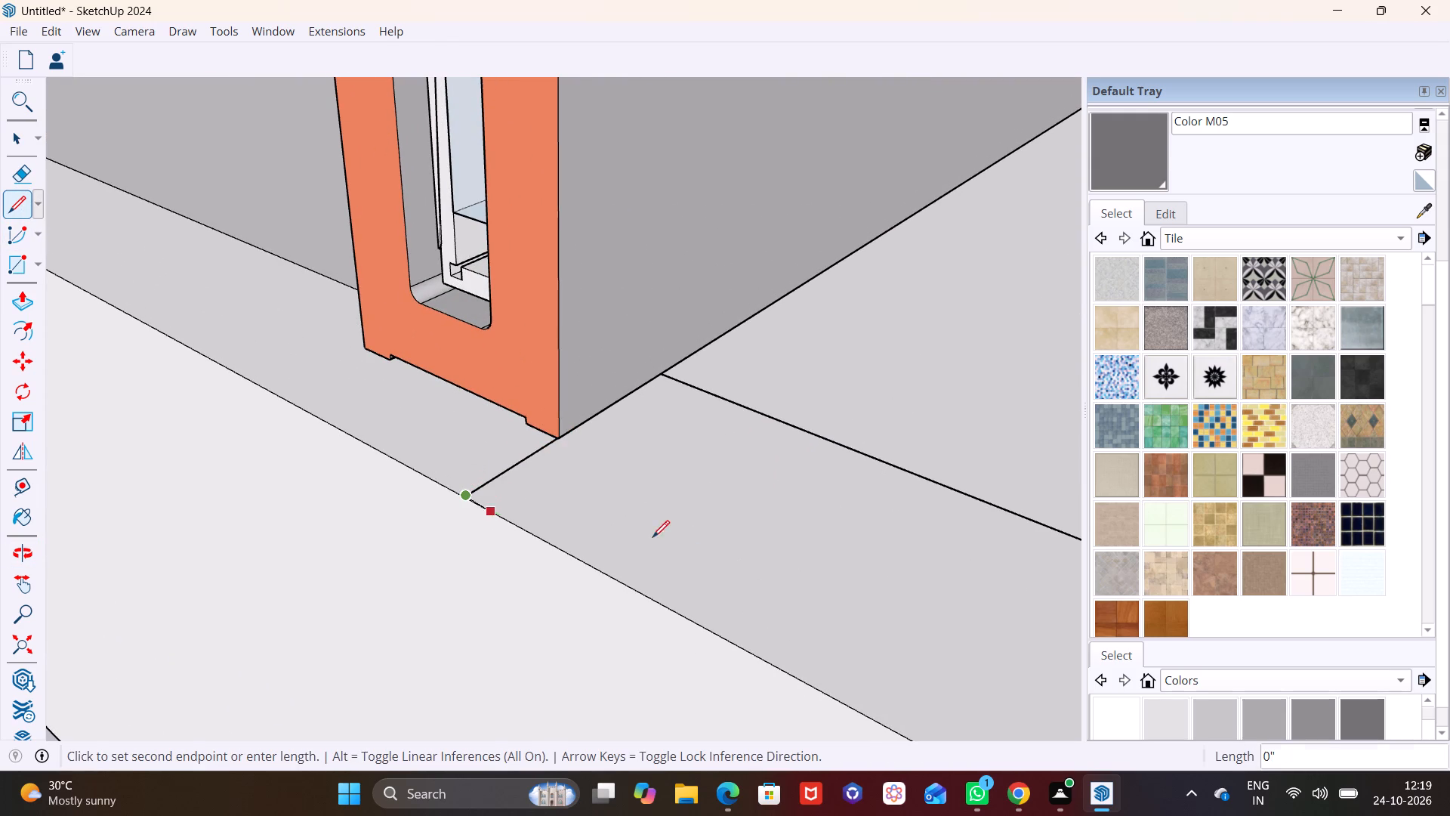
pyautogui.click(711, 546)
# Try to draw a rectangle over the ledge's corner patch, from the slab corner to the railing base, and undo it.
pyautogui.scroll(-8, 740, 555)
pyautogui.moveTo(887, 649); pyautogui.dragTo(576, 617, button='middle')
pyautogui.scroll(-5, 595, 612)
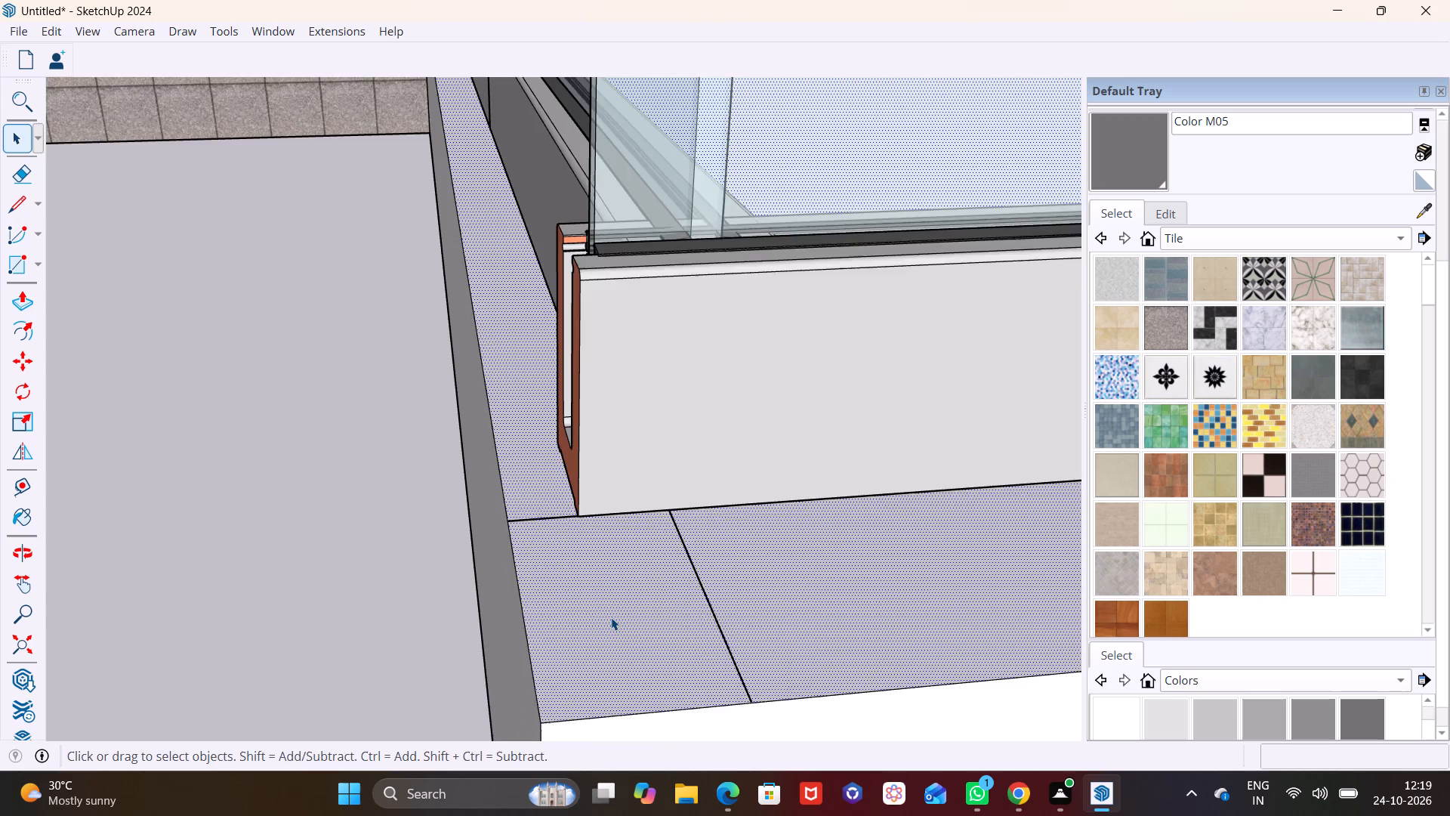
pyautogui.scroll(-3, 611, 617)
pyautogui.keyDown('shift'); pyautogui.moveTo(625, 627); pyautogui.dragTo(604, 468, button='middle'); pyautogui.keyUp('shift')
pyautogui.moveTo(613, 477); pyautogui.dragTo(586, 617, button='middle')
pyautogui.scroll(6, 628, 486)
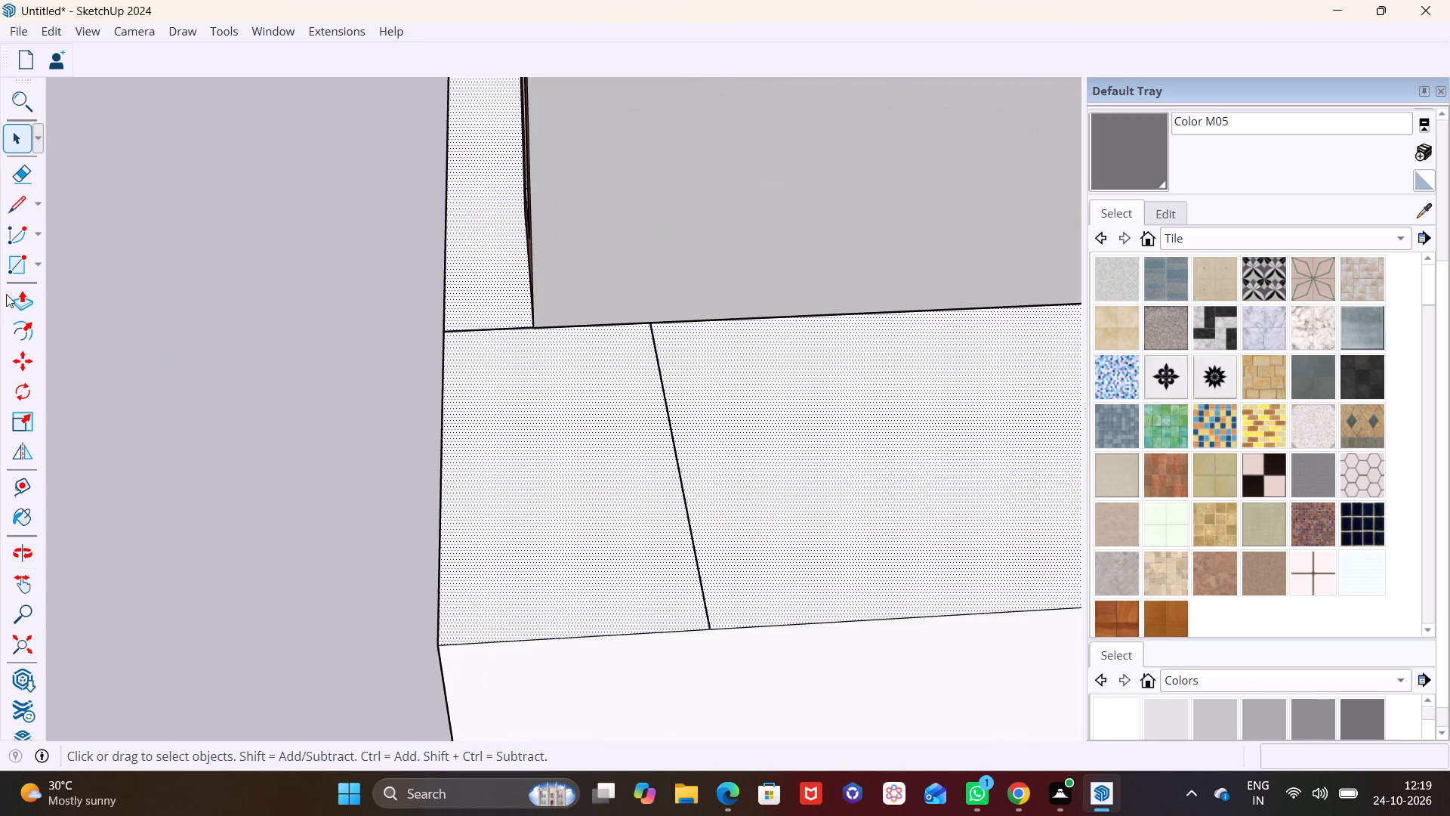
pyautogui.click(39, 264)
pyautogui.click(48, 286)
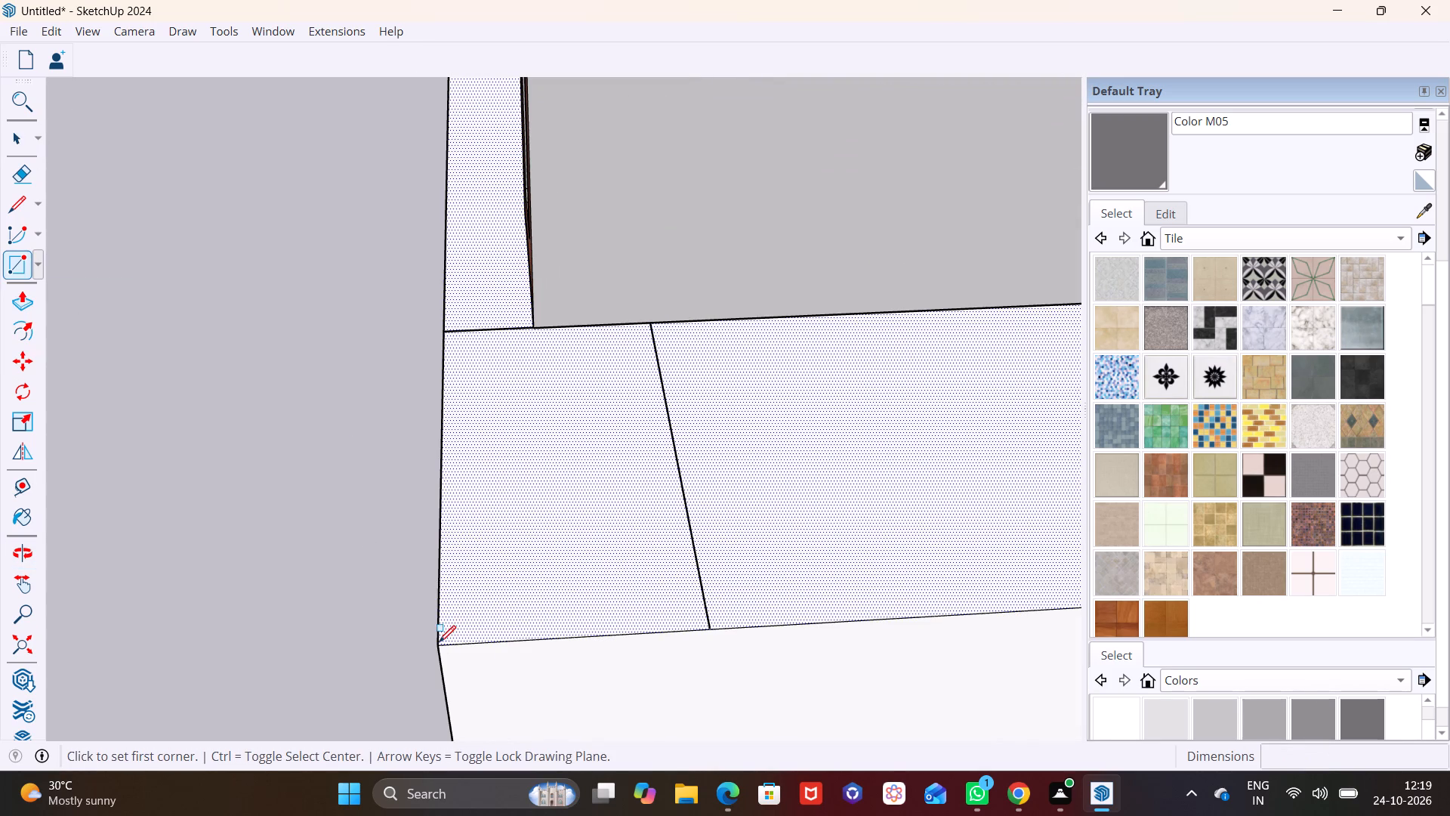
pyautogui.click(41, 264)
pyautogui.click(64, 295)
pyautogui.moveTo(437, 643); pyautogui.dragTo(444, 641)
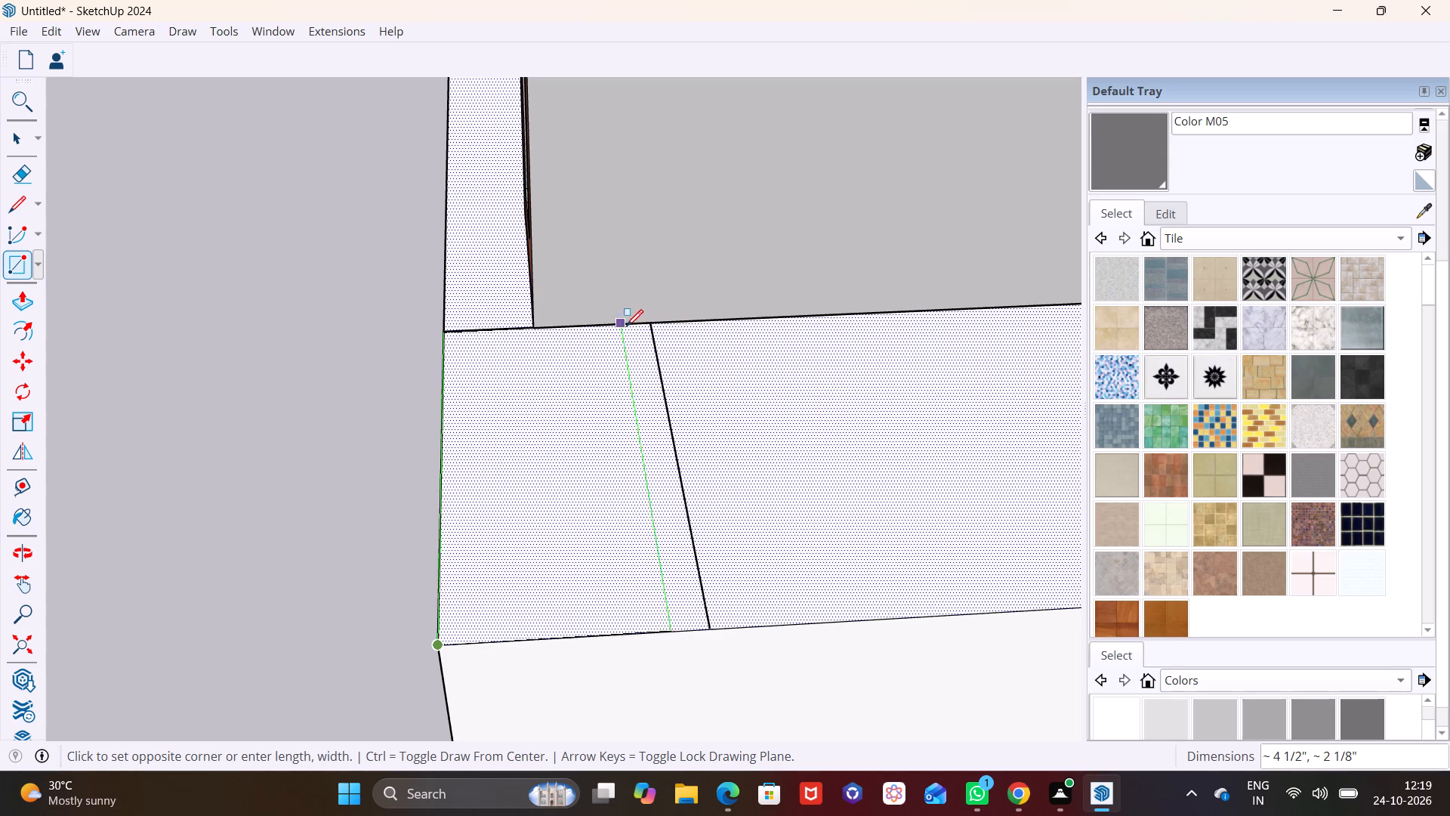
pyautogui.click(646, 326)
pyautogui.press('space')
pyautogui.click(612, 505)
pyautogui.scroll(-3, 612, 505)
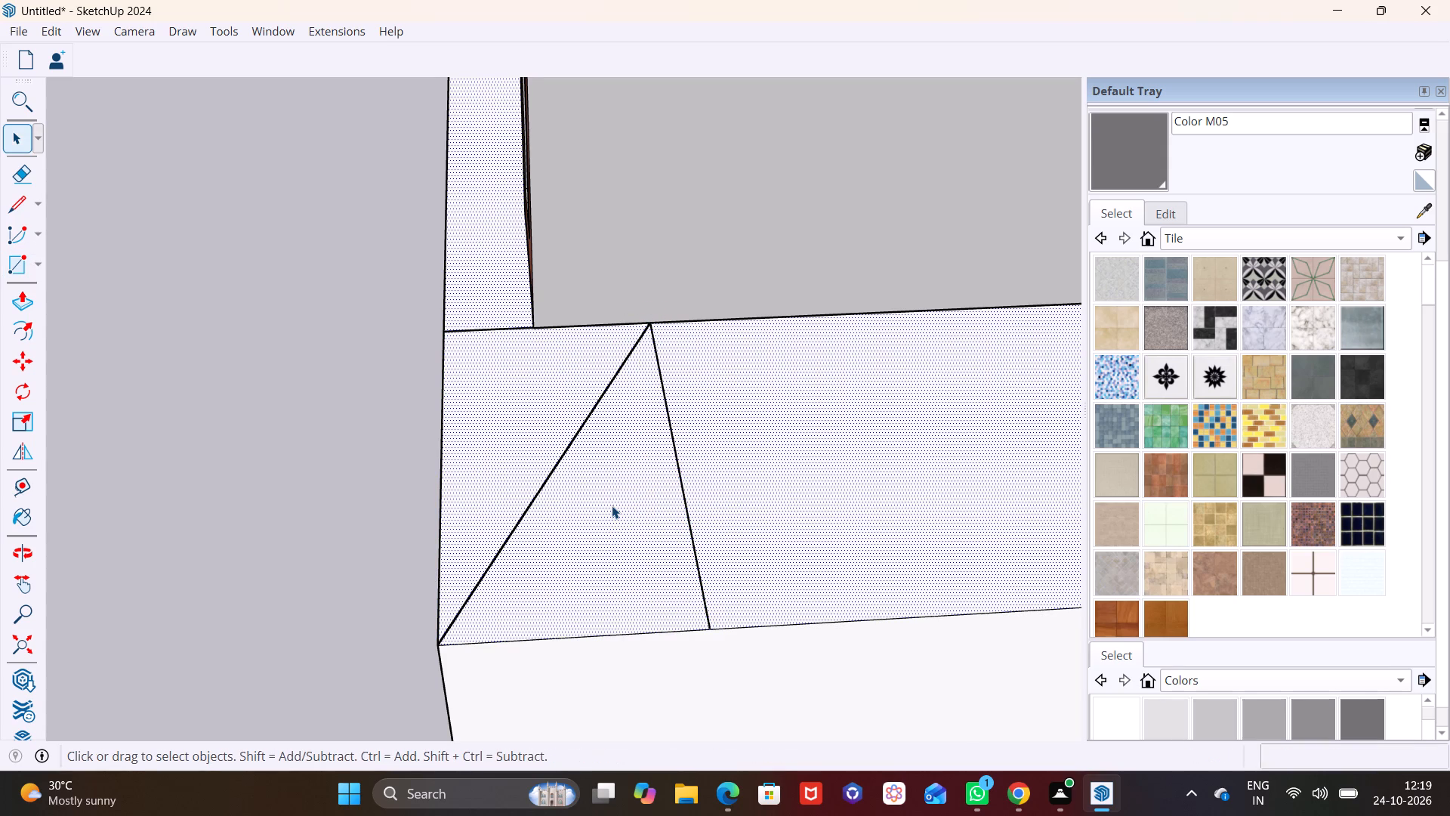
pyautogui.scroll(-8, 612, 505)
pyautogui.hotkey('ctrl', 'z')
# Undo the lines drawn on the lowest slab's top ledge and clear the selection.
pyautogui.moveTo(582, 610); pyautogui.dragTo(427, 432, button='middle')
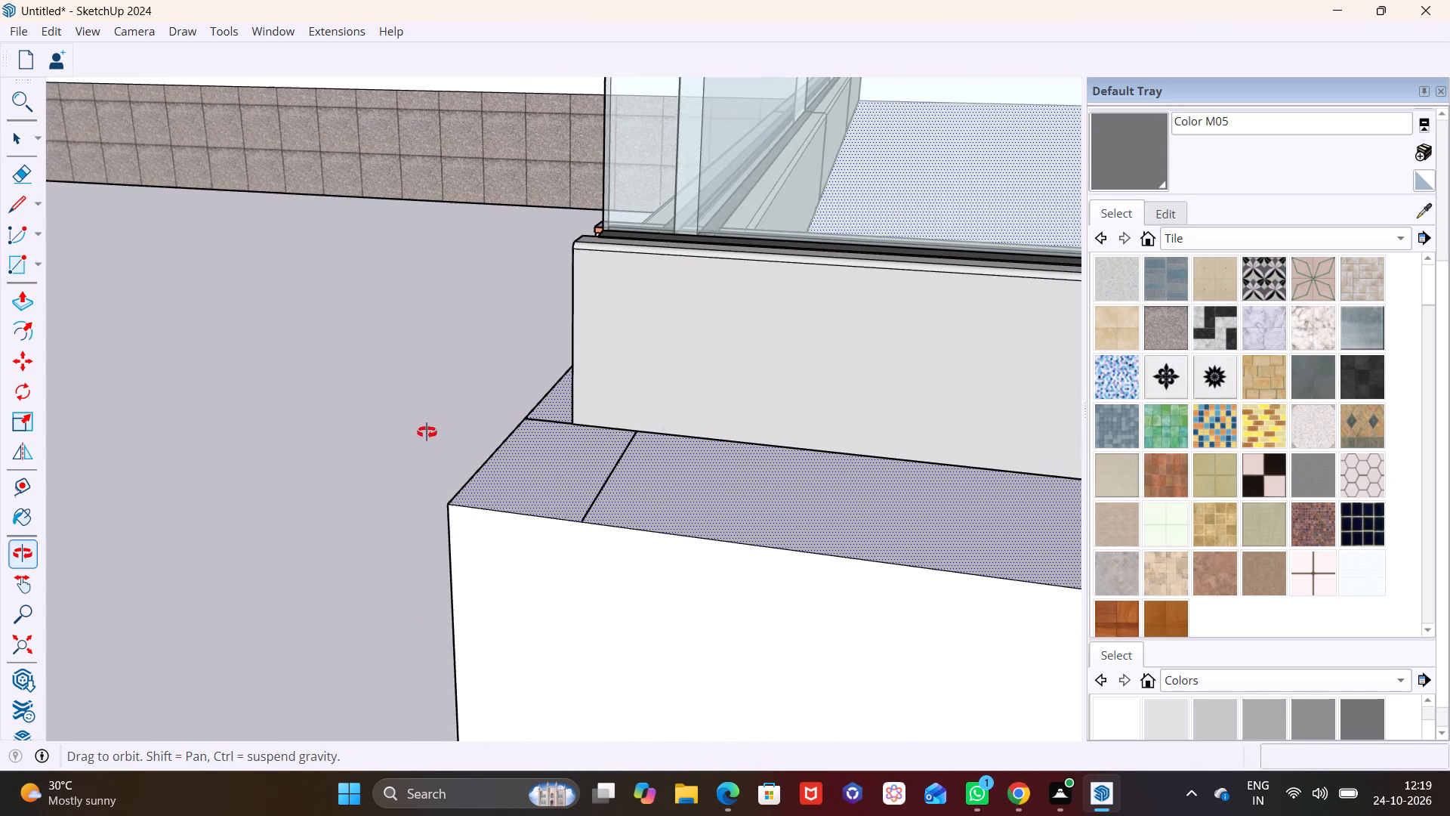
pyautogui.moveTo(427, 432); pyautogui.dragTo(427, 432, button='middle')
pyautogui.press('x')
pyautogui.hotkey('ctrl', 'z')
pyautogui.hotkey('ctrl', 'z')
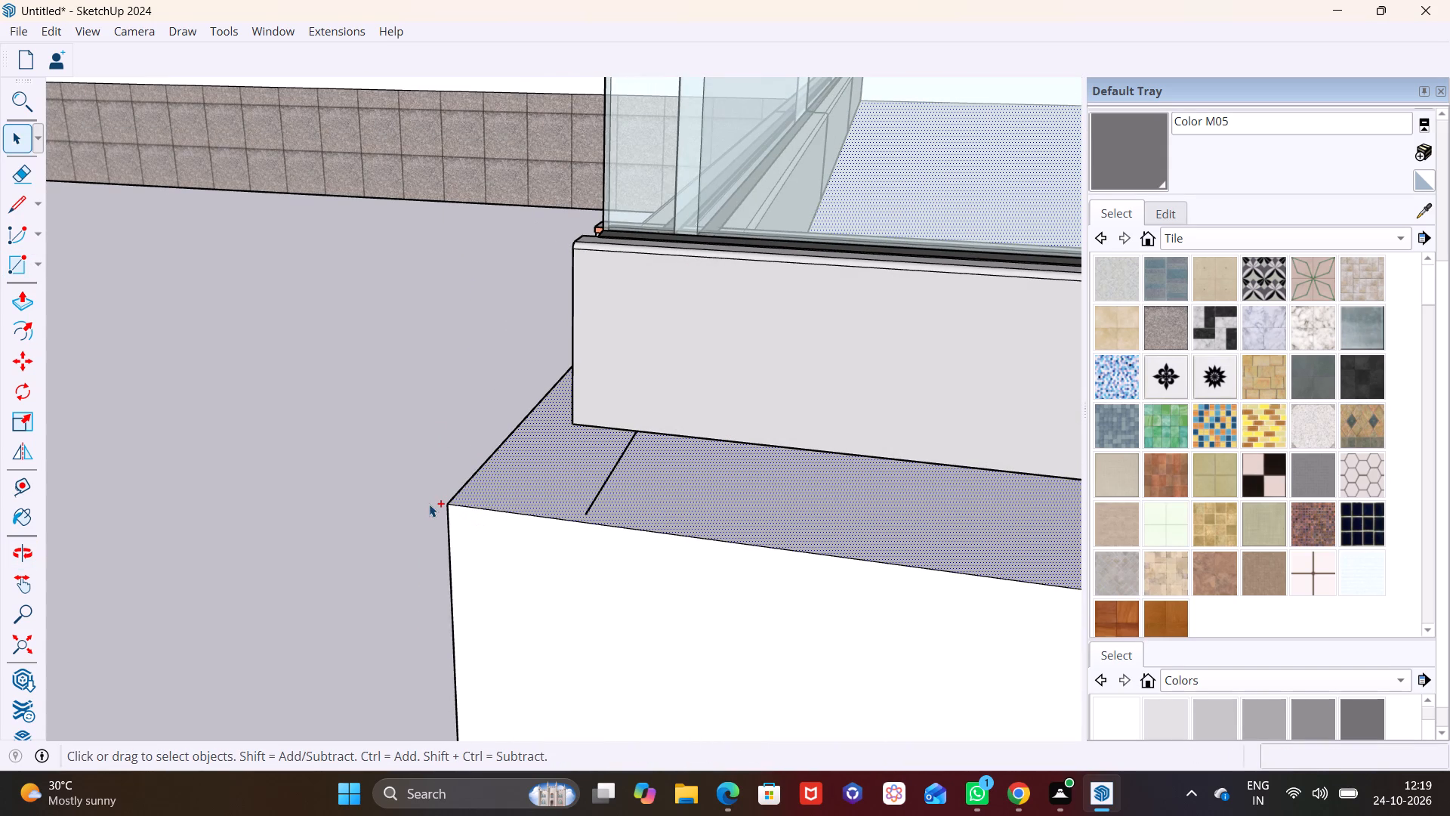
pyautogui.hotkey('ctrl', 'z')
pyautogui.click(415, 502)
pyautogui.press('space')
# Draw a rectangle about 4 1/2 by 3 3/16 inches on the top ledge, from the slab's corner to the railing base.
pyautogui.moveTo(535, 516); pyautogui.dragTo(639, 578, button='middle')
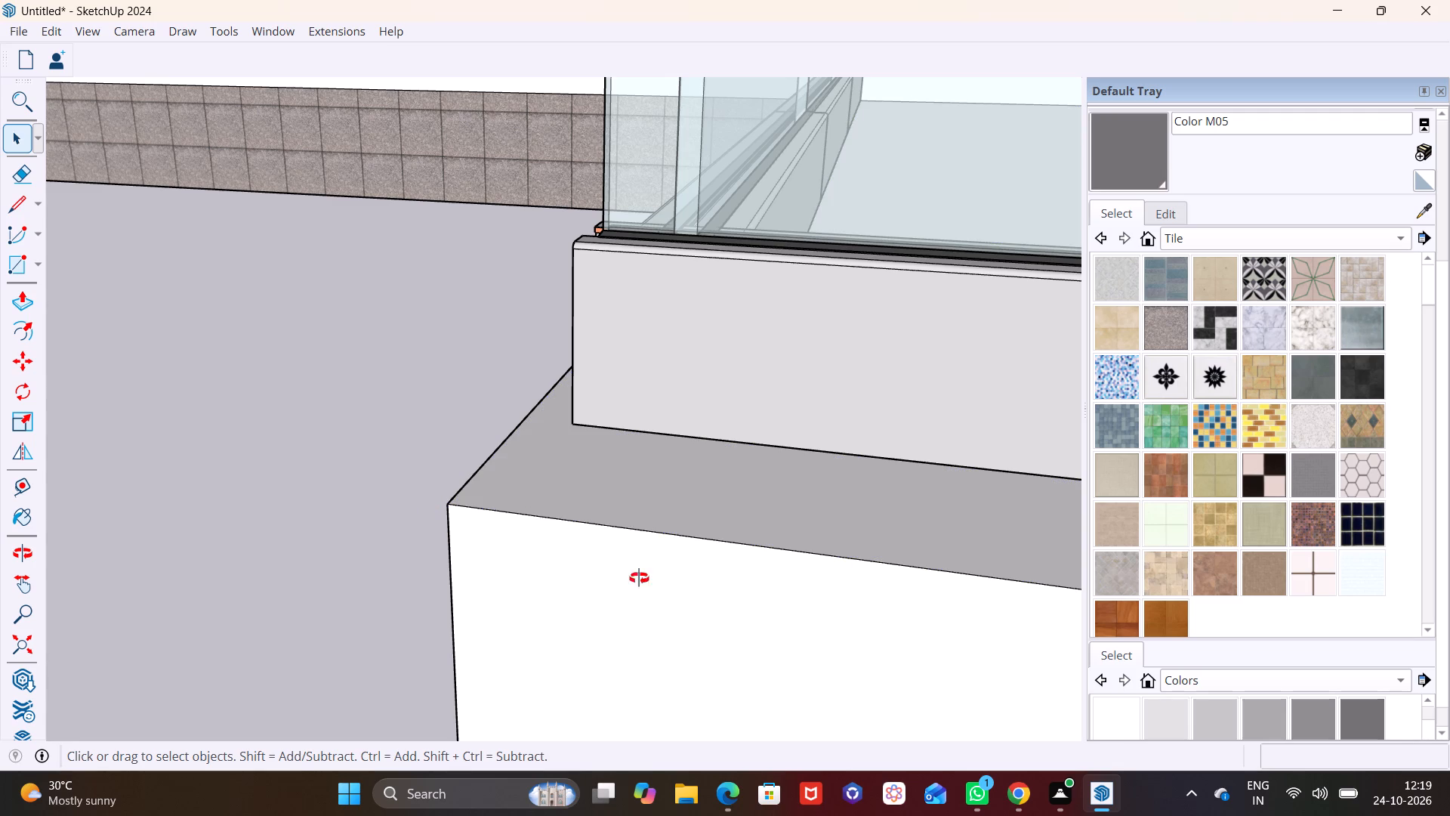
pyautogui.moveTo(639, 578); pyautogui.dragTo(764, 648, button='middle')
pyautogui.scroll(-3, 622, 510)
pyautogui.moveTo(606, 524); pyautogui.dragTo(575, 586, button='middle')
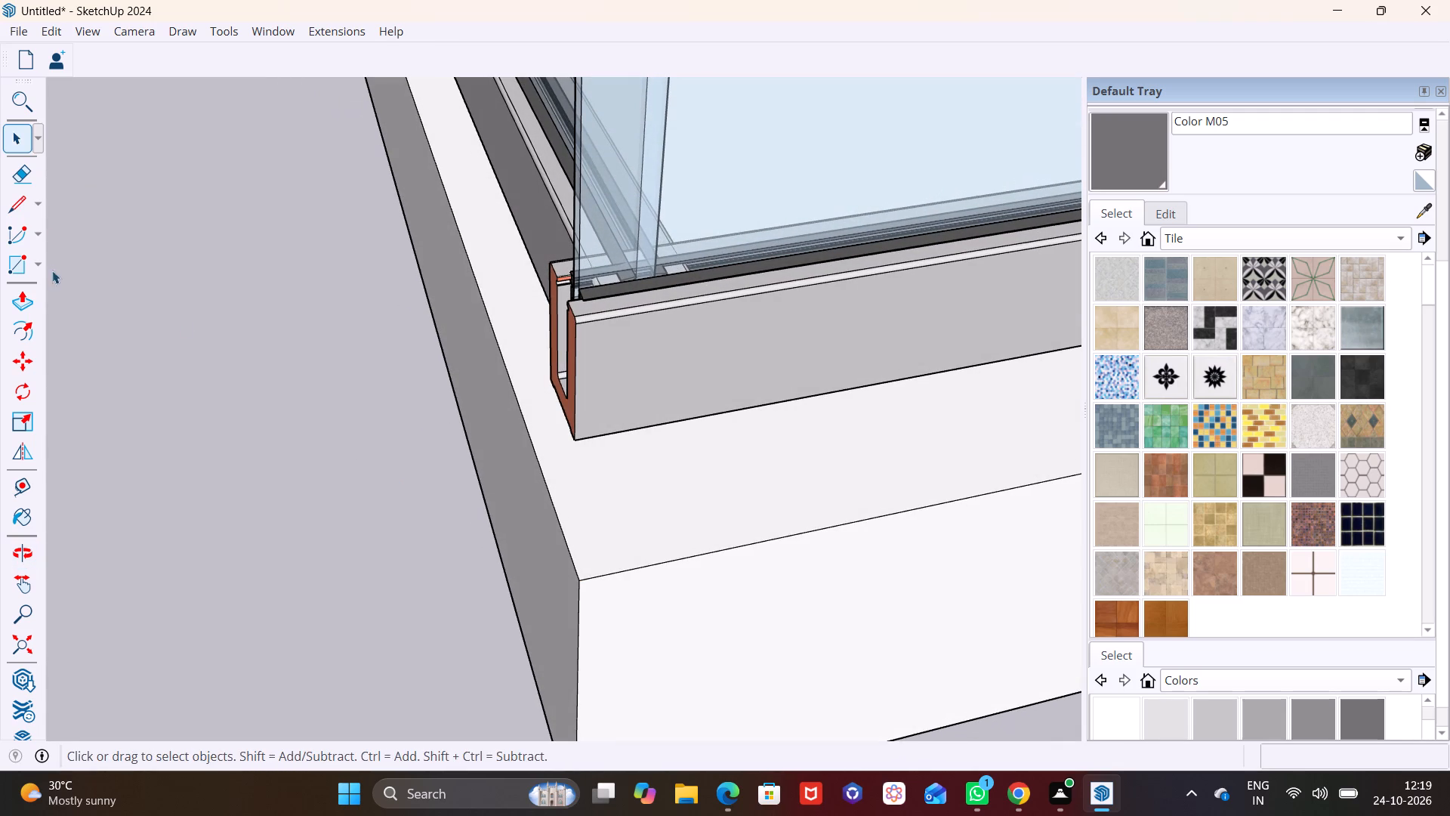
pyautogui.click(33, 261)
pyautogui.click(52, 283)
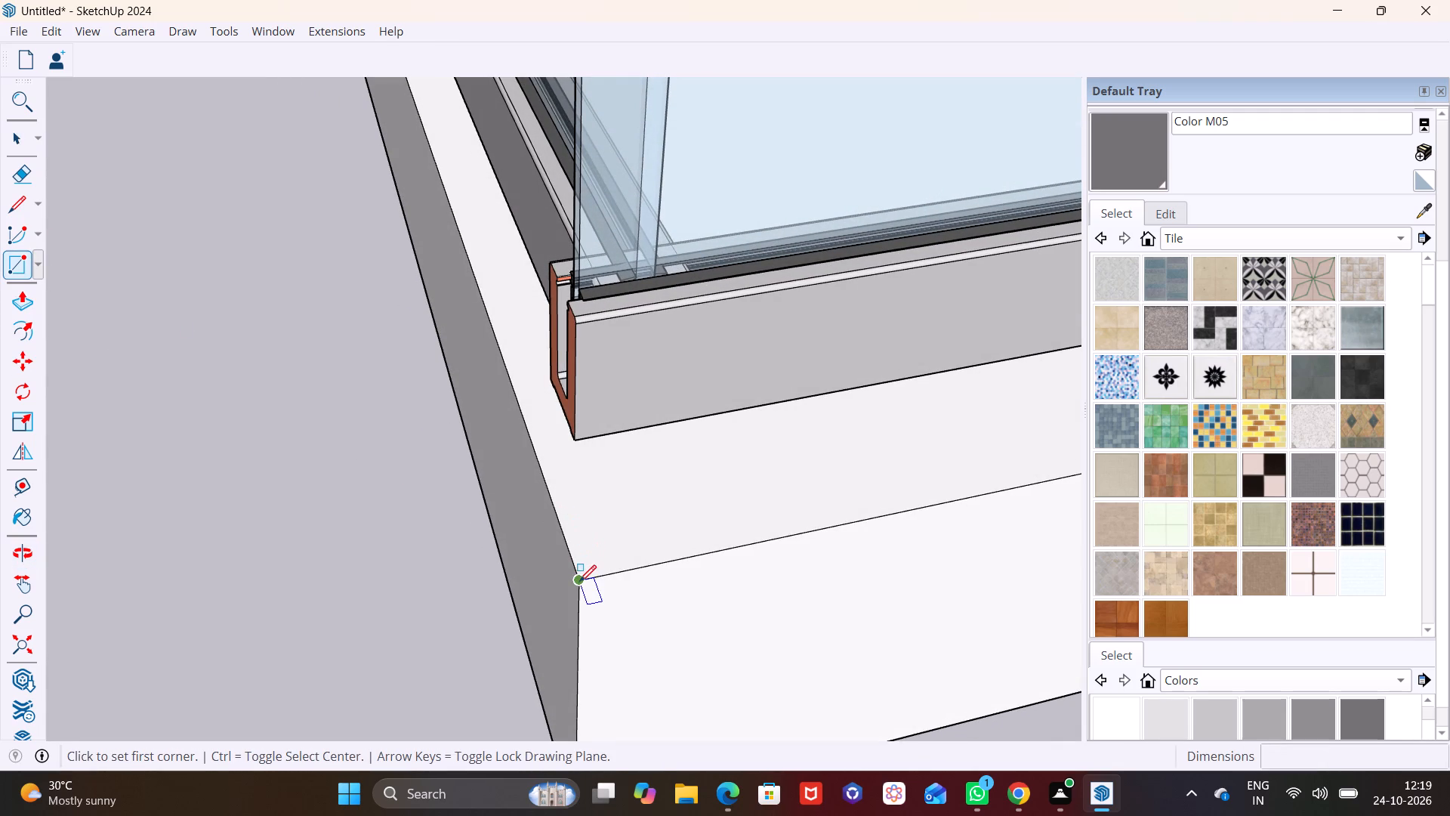
pyautogui.click(579, 582)
pyautogui.moveTo(649, 427); pyautogui.dragTo(647, 434)
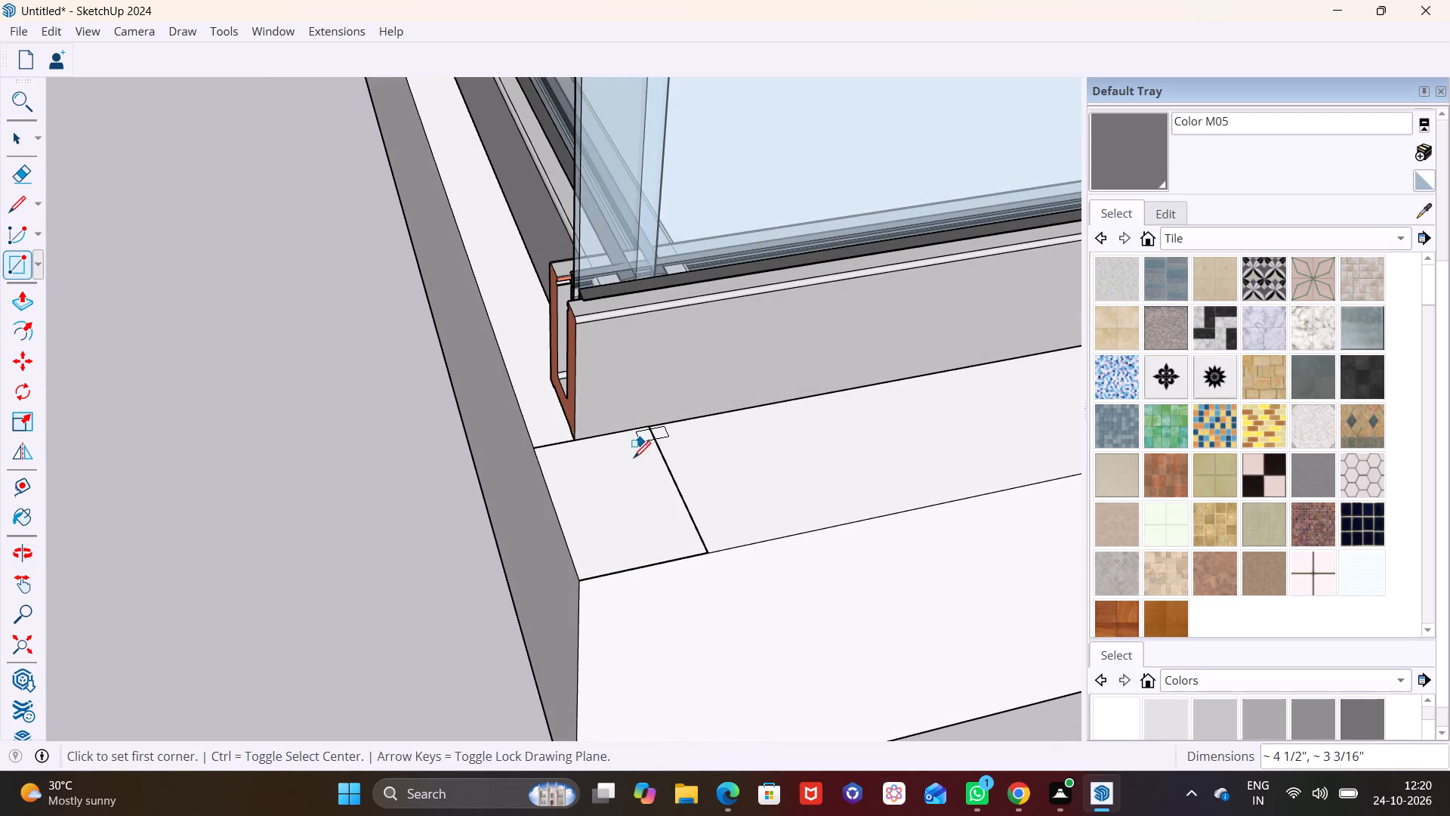
pyautogui.press('space')
# Push/Pull the corner rectangle up about 1 7/8 inches and a further 6 3/8 inches to start a post.
pyautogui.click(636, 509)
pyautogui.click(17, 292)
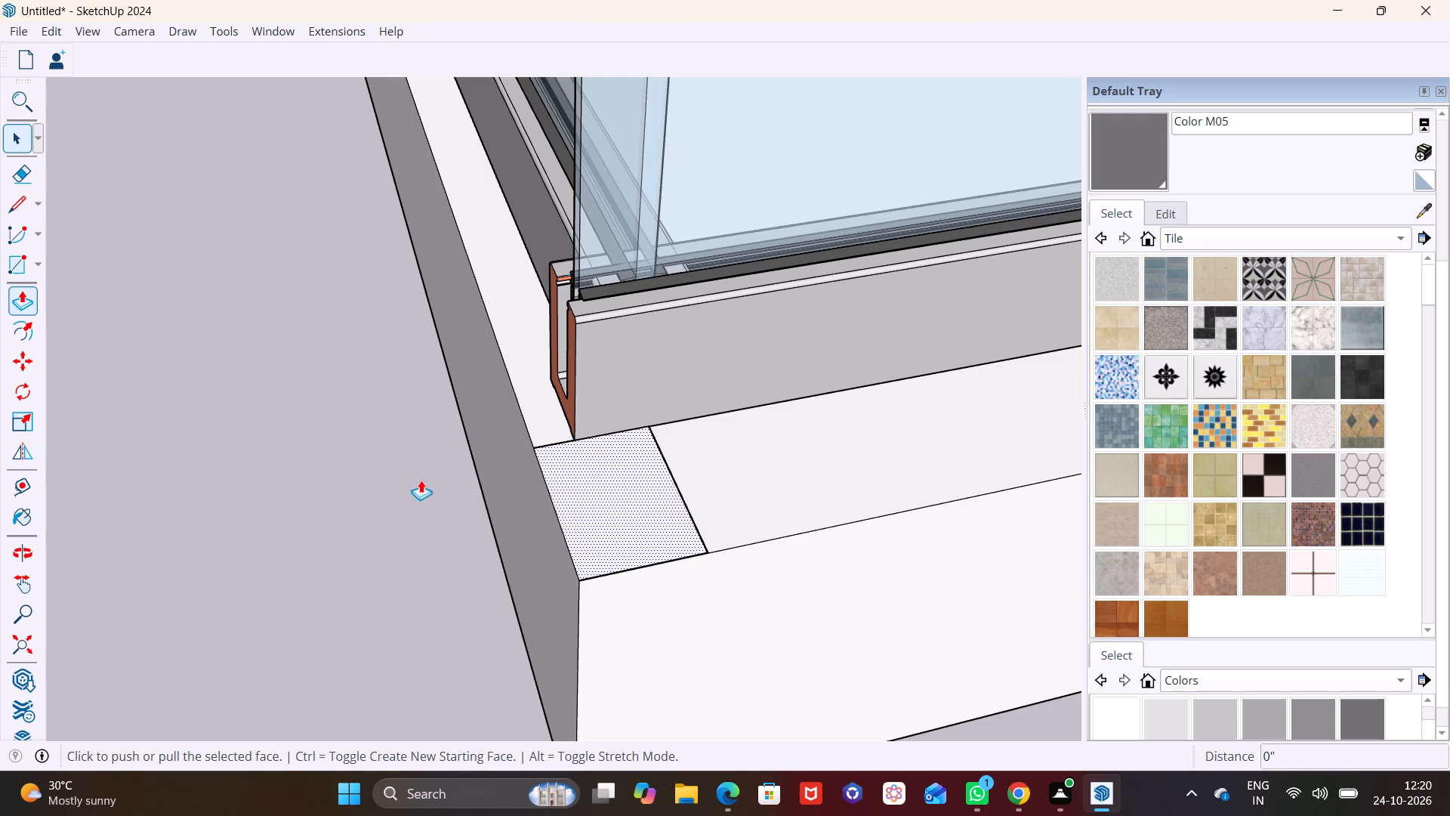
pyautogui.moveTo(629, 526); pyautogui.dragTo(636, 508)
pyautogui.moveTo(631, 458); pyautogui.dragTo(622, 364)
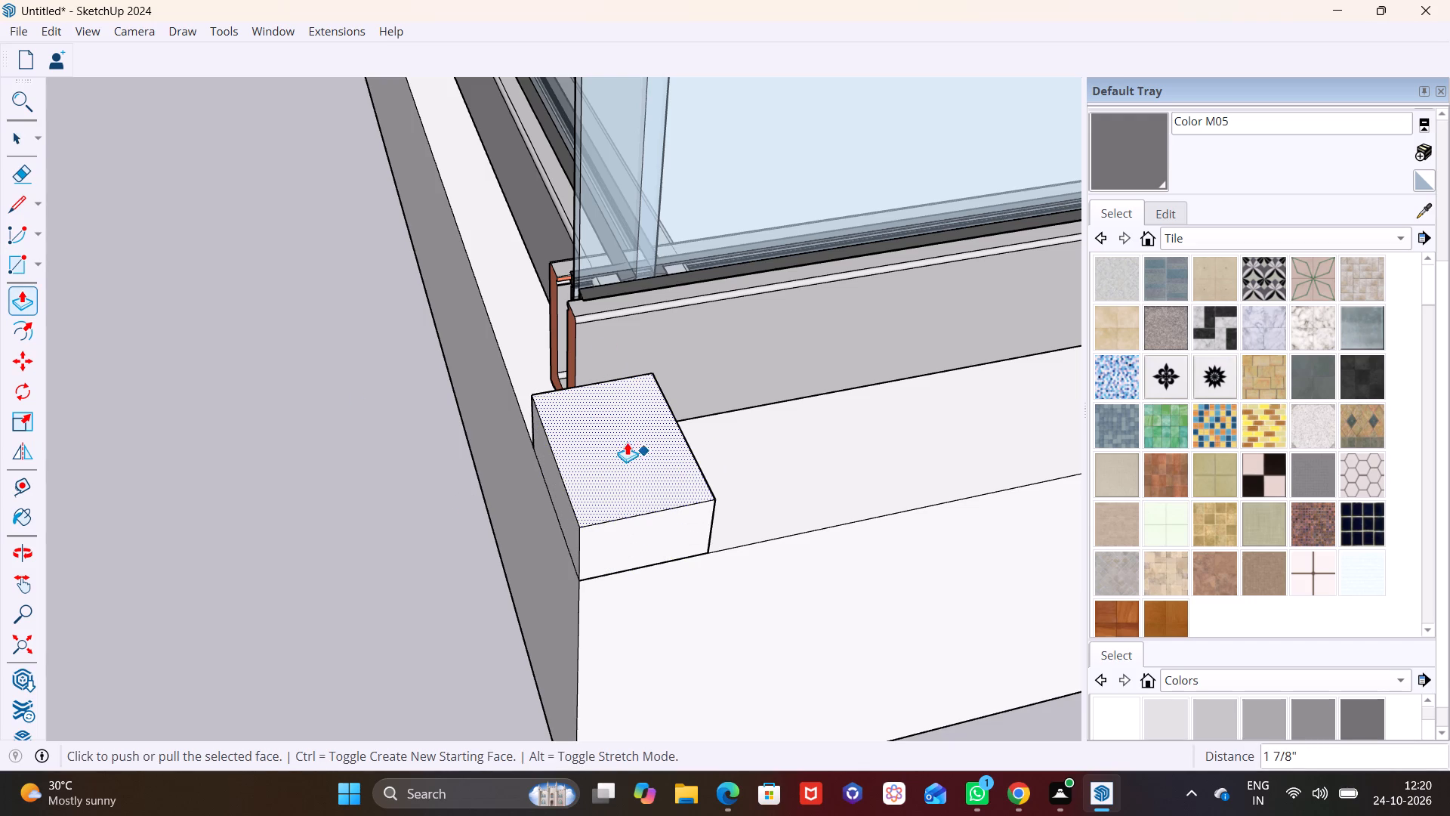
pyautogui.moveTo(627, 442); pyautogui.dragTo(578, 206)
# Push/Pull the post's top face up to about the lowest balcony's handrail, with a final pull of about 1' 11 1/4".
pyautogui.scroll(-8, 599, 274)
pyautogui.moveTo(635, 287); pyautogui.dragTo(575, 0, button='middle')
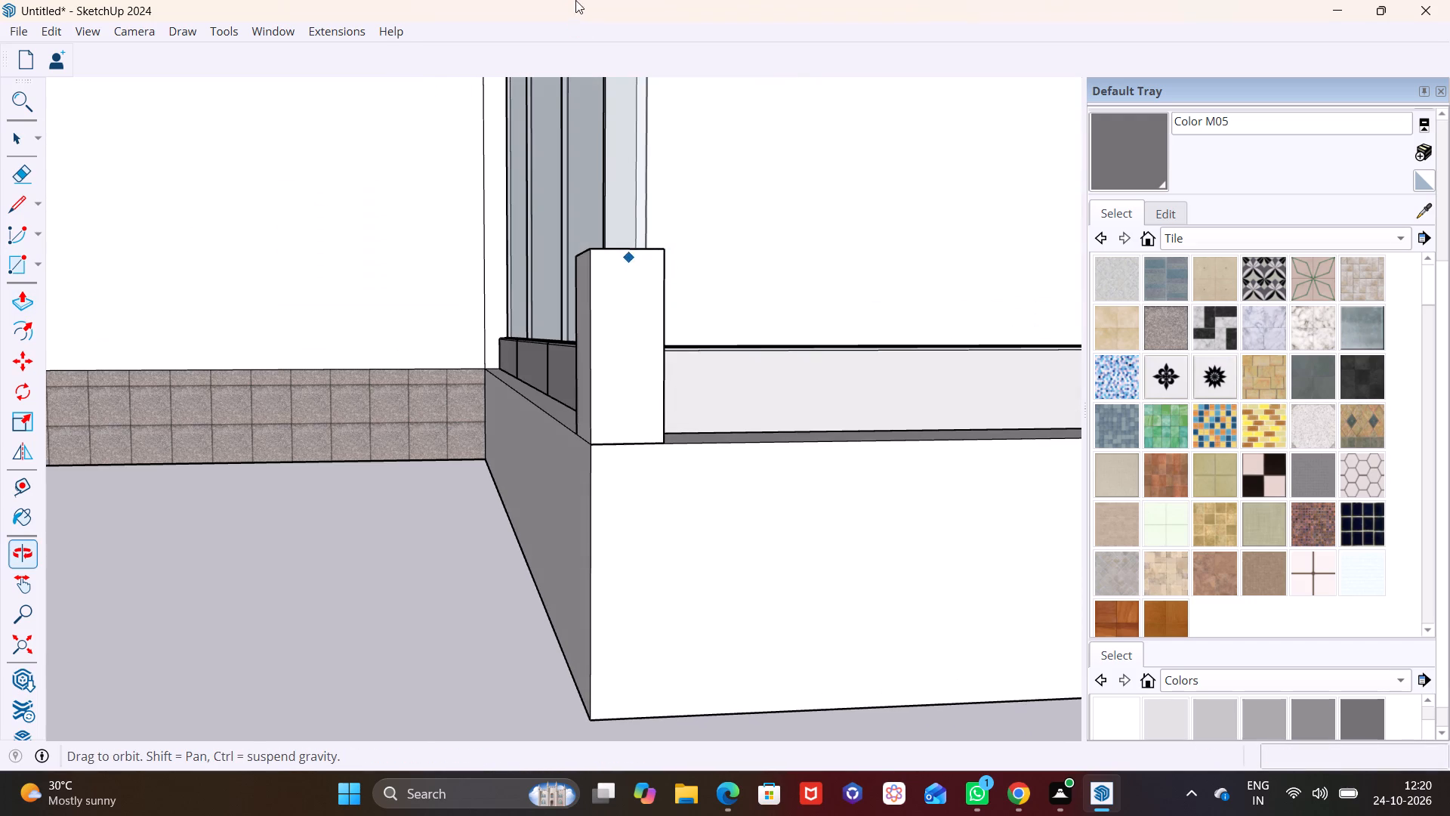
pyautogui.moveTo(575, 0); pyautogui.dragTo(576, 0, button='middle')
pyautogui.scroll(-2, 575, 54)
pyautogui.moveTo(693, 304); pyautogui.dragTo(429, 400, button='middle')
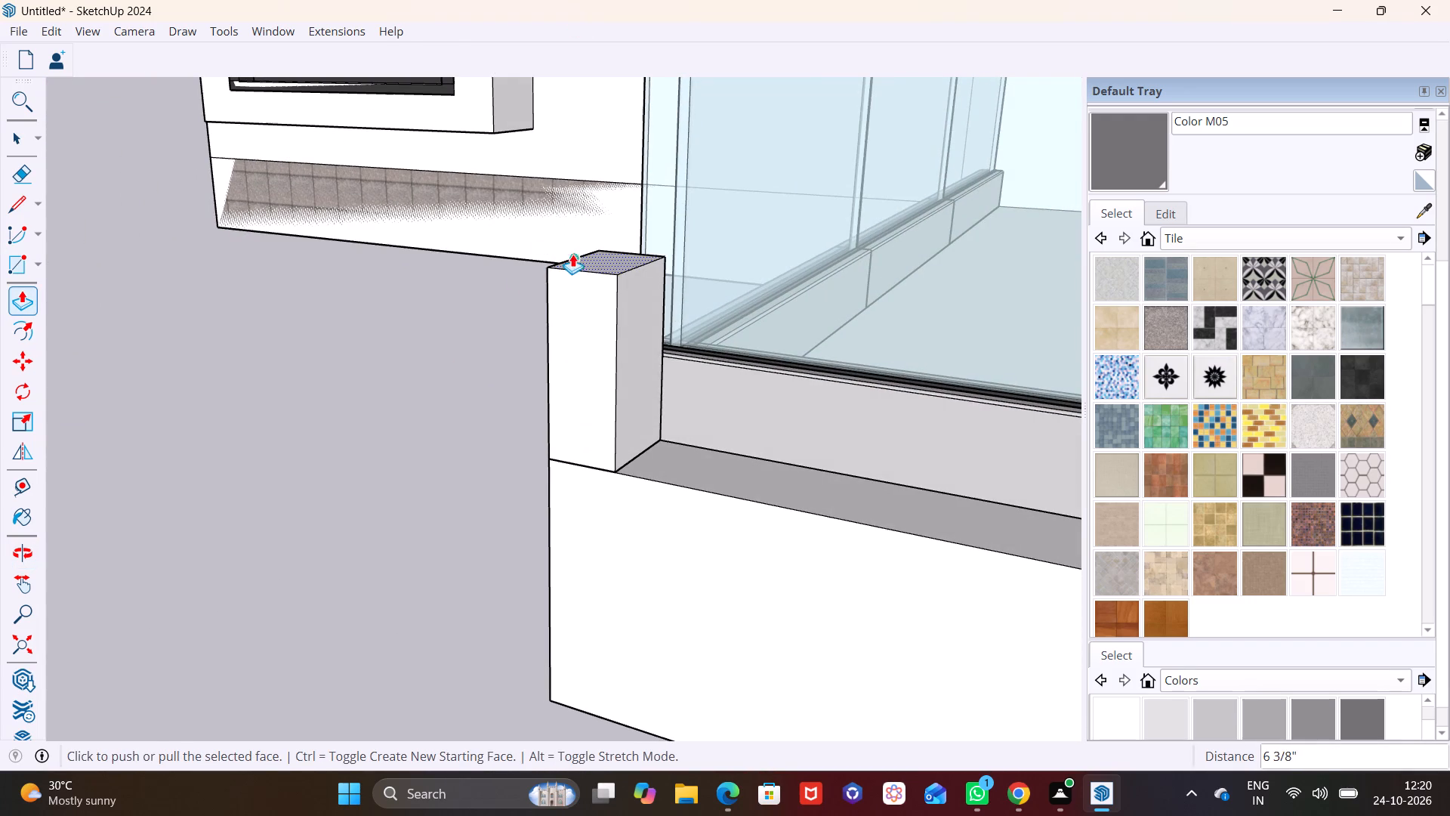
pyautogui.moveTo(600, 263); pyautogui.dragTo(654, 36)
pyautogui.scroll(-7, 679, 240)
pyautogui.keyDown('shift'); pyautogui.moveTo(667, 213); pyautogui.dragTo(602, 265, button='middle'); pyautogui.keyUp('shift')
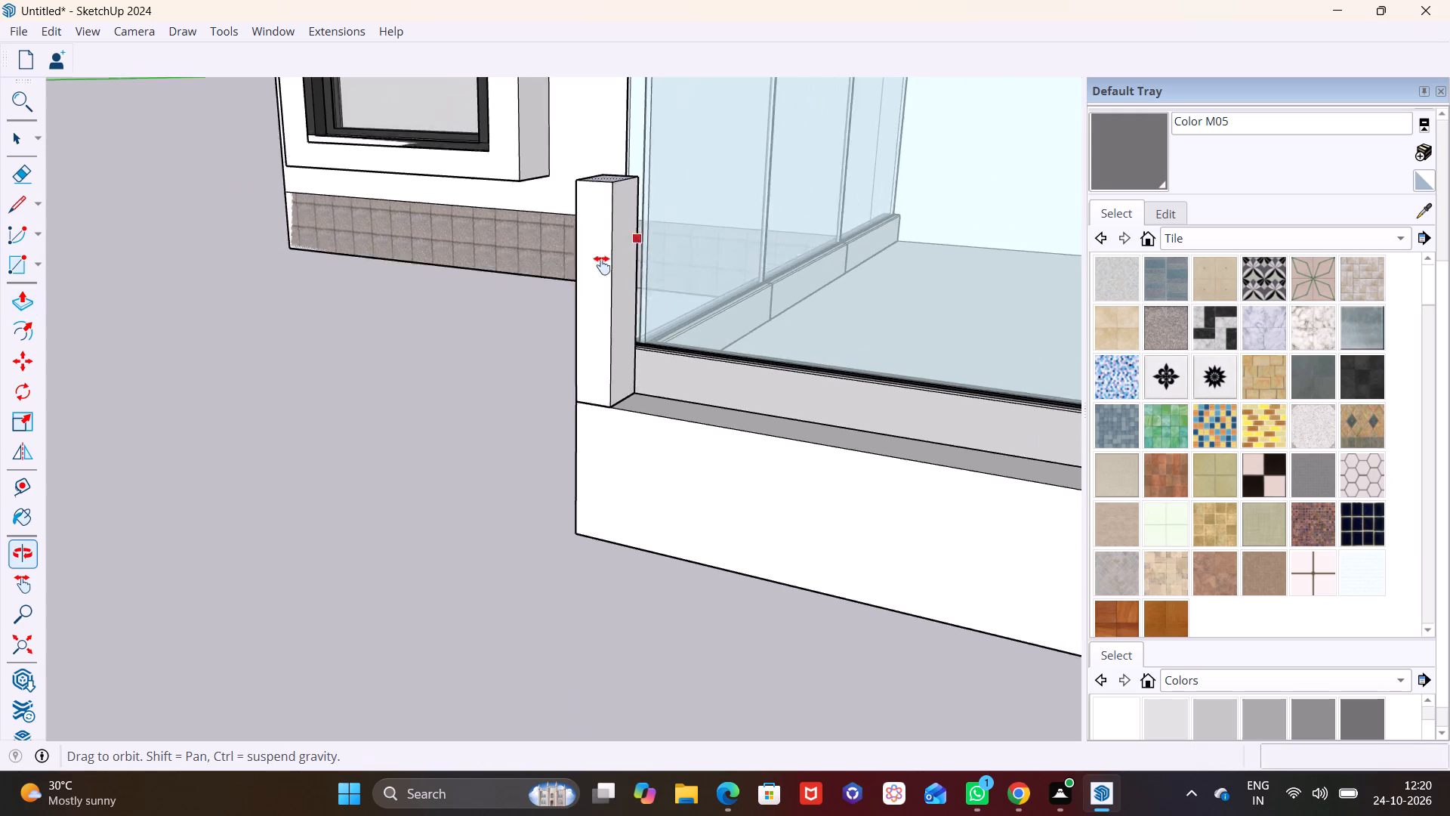
pyautogui.keyDown('shift'); pyautogui.moveTo(602, 265); pyautogui.dragTo(427, 459, button='middle'); pyautogui.keyUp('shift')
pyautogui.moveTo(402, 397); pyautogui.dragTo(418, 269)
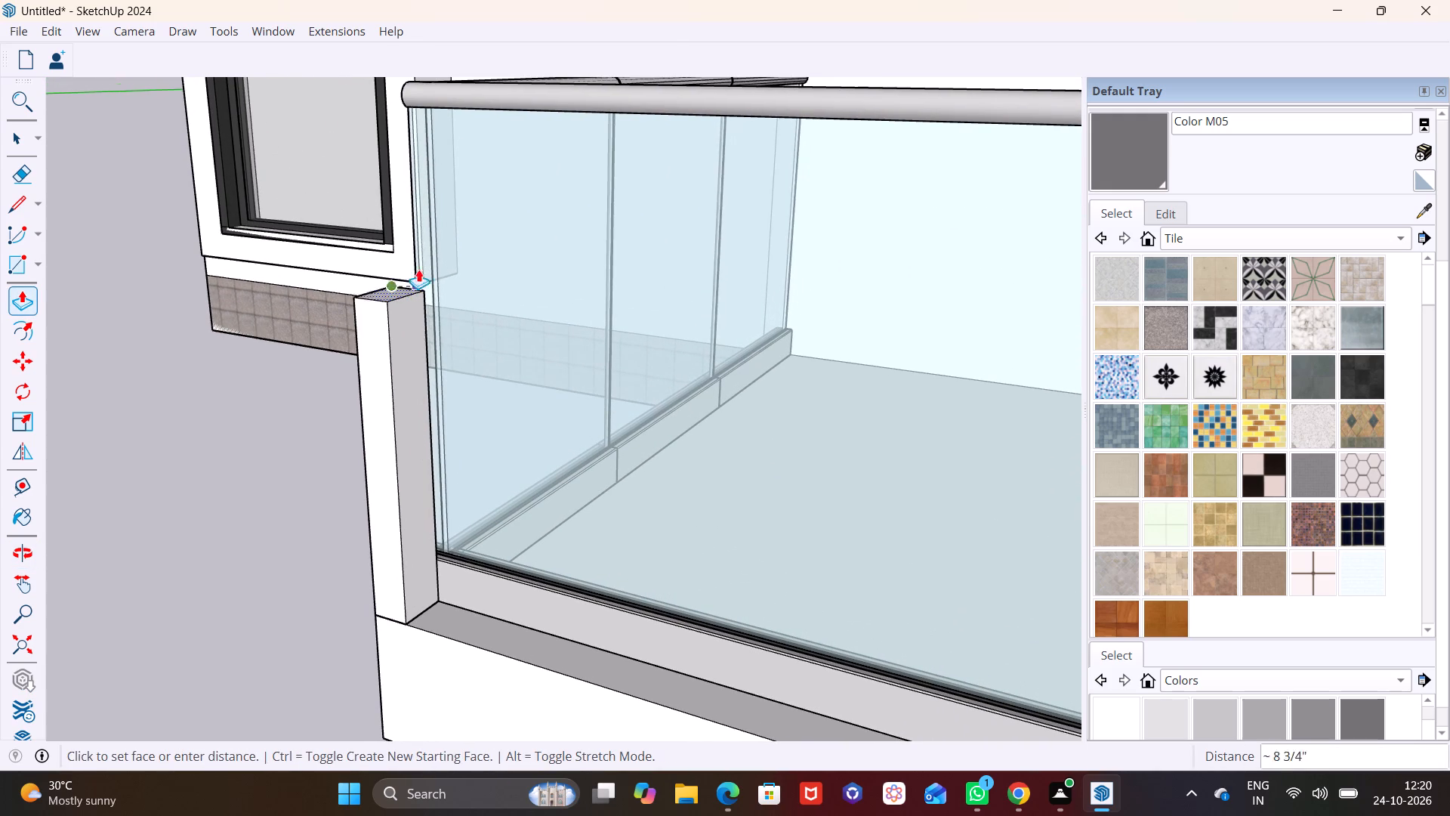
pyautogui.moveTo(418, 269); pyautogui.dragTo(454, 92)
# Push/Pull the post's top about 2' 6 3/4" higher, and extend it past the second balcony's handrail.
pyautogui.scroll(-3, 451, 108)
pyautogui.keyDown('shift'); pyautogui.moveTo(451, 113); pyautogui.dragTo(443, 508, button='middle'); pyautogui.keyUp('shift')
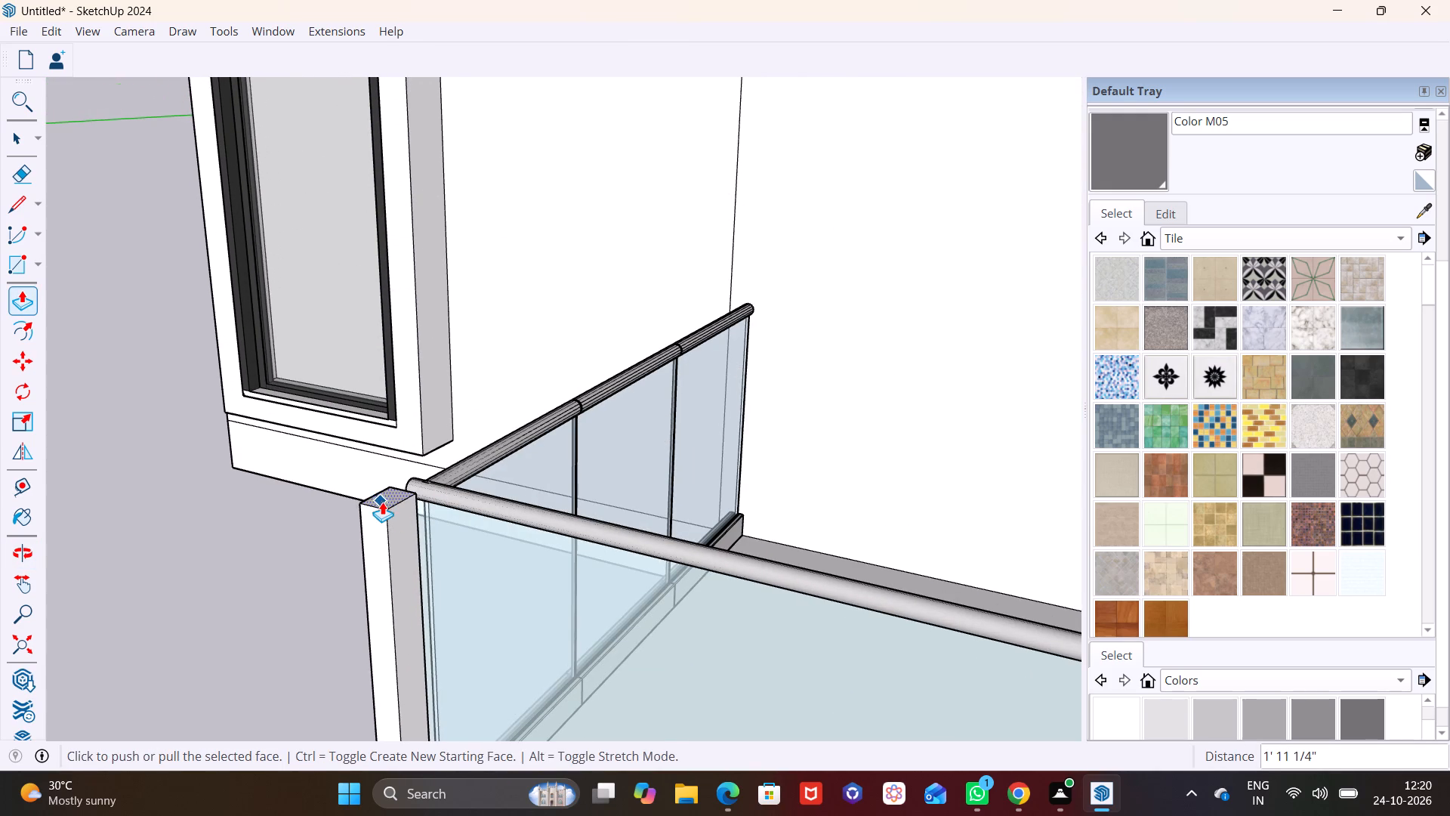
pyautogui.moveTo(382, 502); pyautogui.dragTo(467, 167)
pyautogui.keyDown('shift'); pyautogui.moveTo(456, 199); pyautogui.dragTo(498, 652, button='middle'); pyautogui.keyUp('shift')
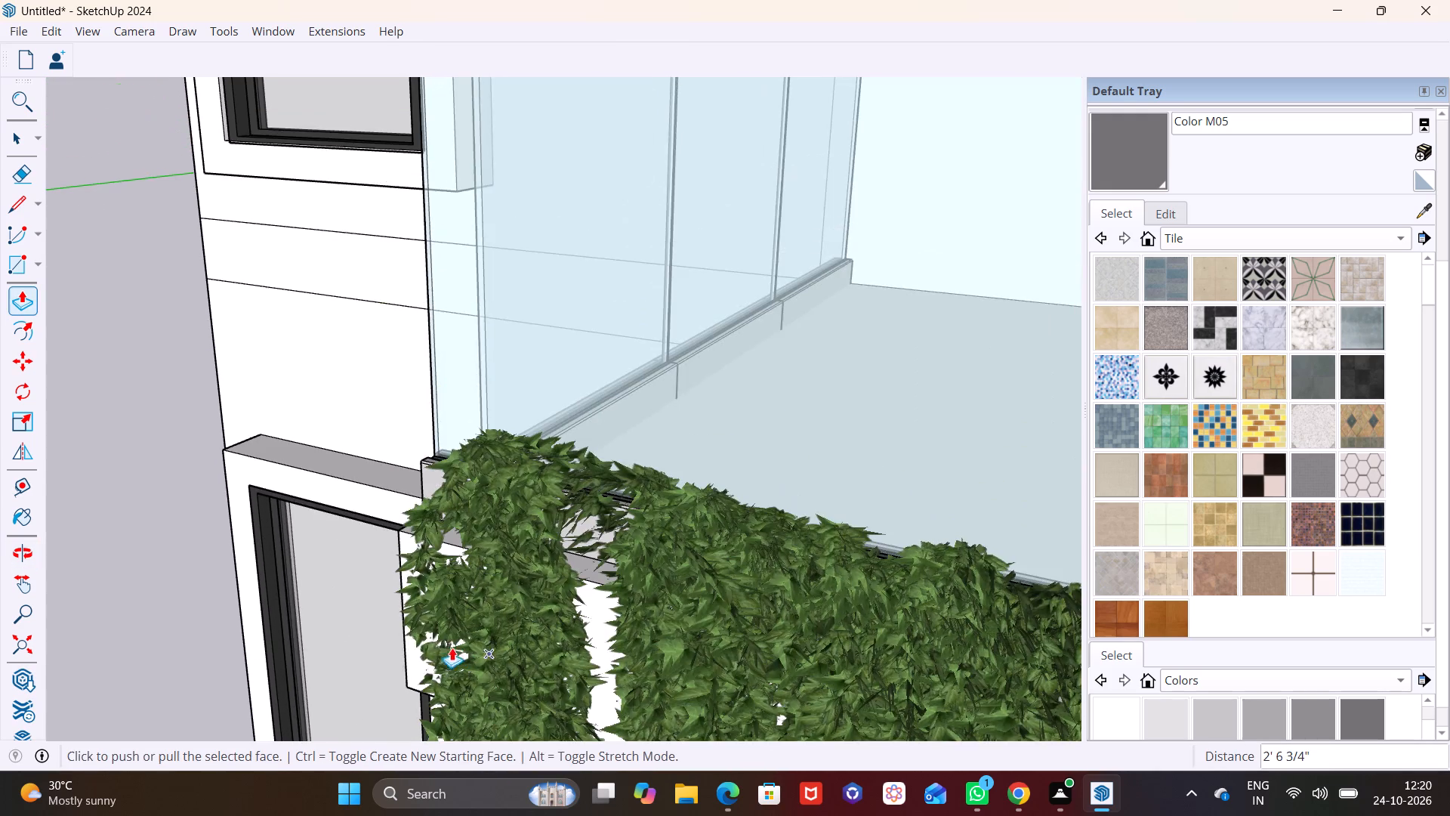
pyautogui.scroll(-7, 416, 617)
pyautogui.keyDown('shift'); pyautogui.moveTo(455, 585); pyautogui.dragTo(651, 459, button='middle'); pyautogui.keyUp('shift')
pyautogui.scroll(-3, 601, 618)
pyautogui.keyDown('shift'); pyautogui.moveTo(592, 608); pyautogui.dragTo(579, 543, button='middle'); pyautogui.keyUp('shift')
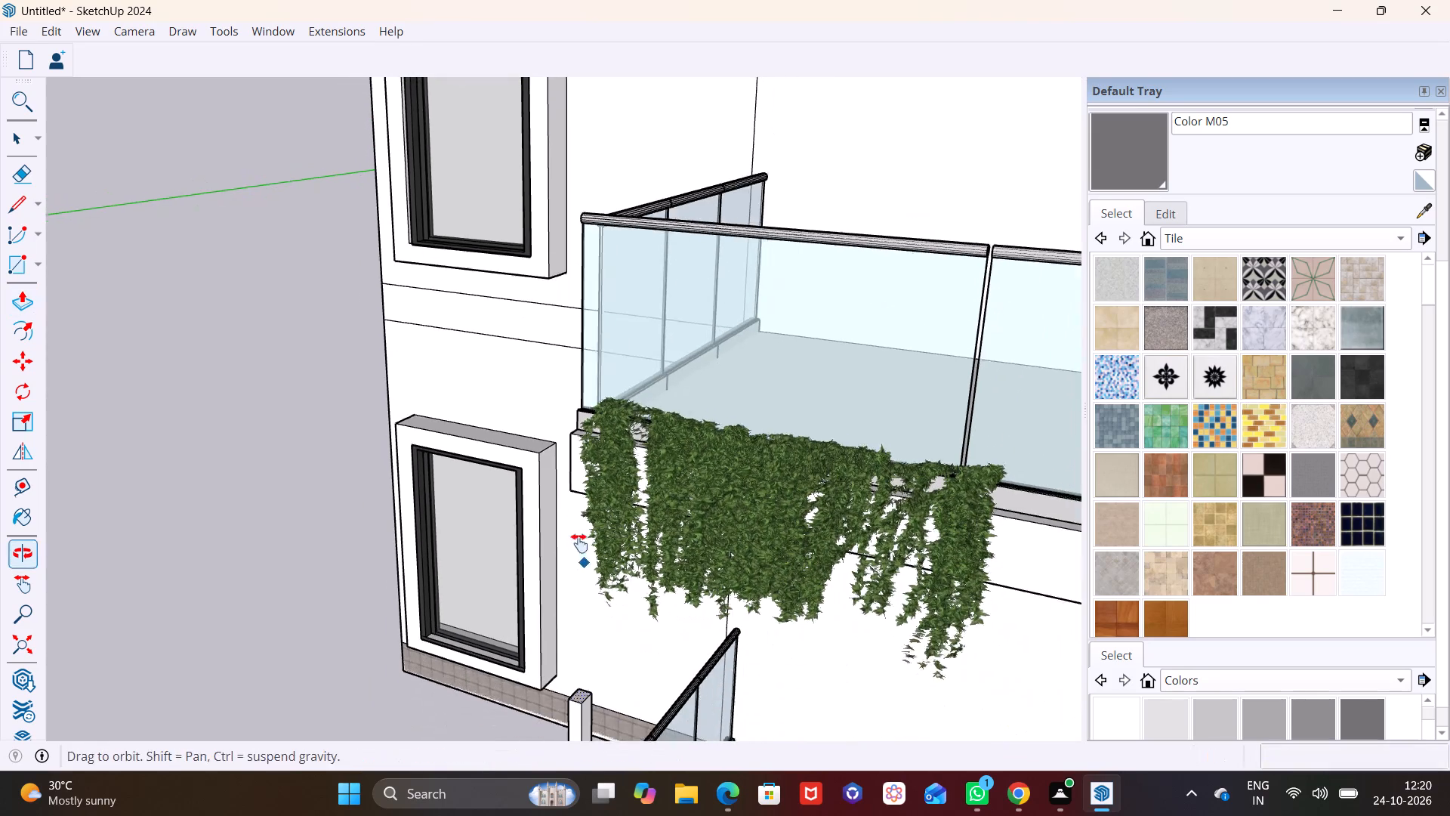
pyautogui.keyDown('shift'); pyautogui.moveTo(579, 543); pyautogui.dragTo(579, 536, button='middle'); pyautogui.keyUp('shift')
pyautogui.moveTo(582, 668); pyautogui.dragTo(680, 85)
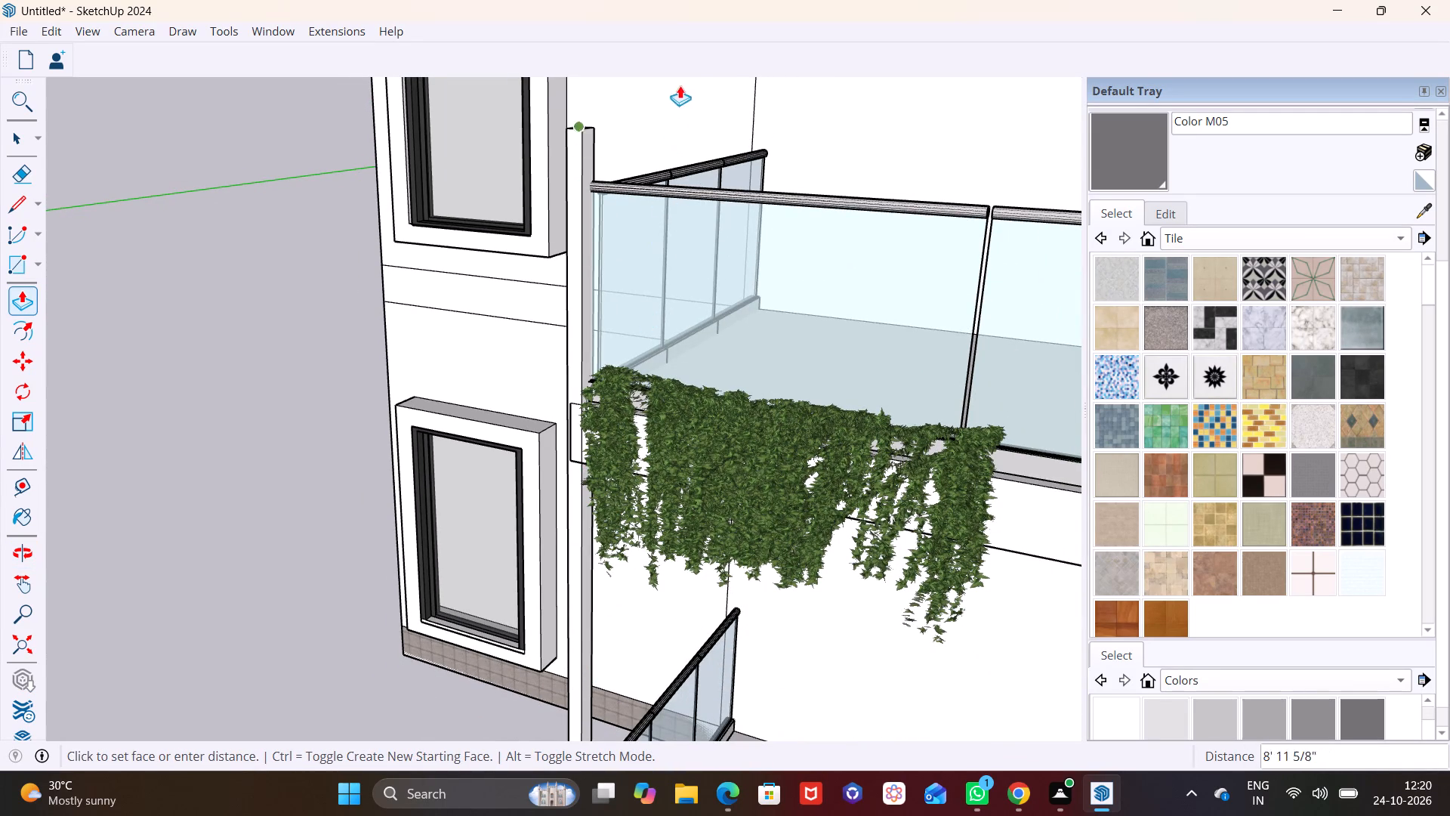
pyautogui.moveTo(680, 85); pyautogui.dragTo(686, 72)
# Extend the post past the third balcony's slab, and pull its top about 3' 4 7/8" more to just above that handrail.
pyautogui.scroll(-3, 686, 73)
pyautogui.keyDown('shift'); pyautogui.moveTo(685, 78); pyautogui.dragTo(646, 174, button='middle'); pyautogui.keyUp('shift')
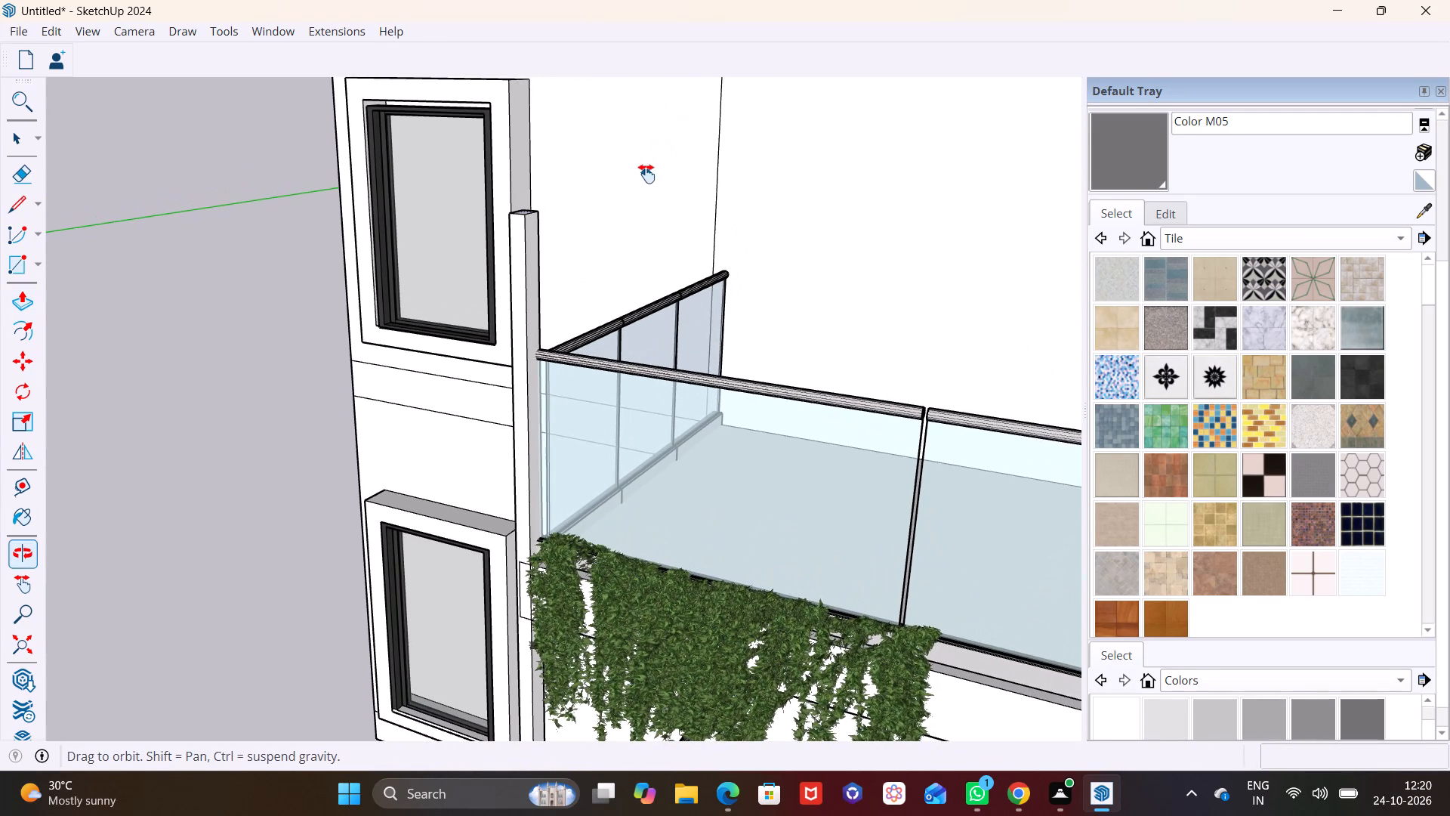
pyautogui.keyDown('shift'); pyautogui.moveTo(646, 174); pyautogui.dragTo(630, 366, button='middle'); pyautogui.keyUp('shift')
pyautogui.moveTo(497, 483); pyautogui.dragTo(554, 144)
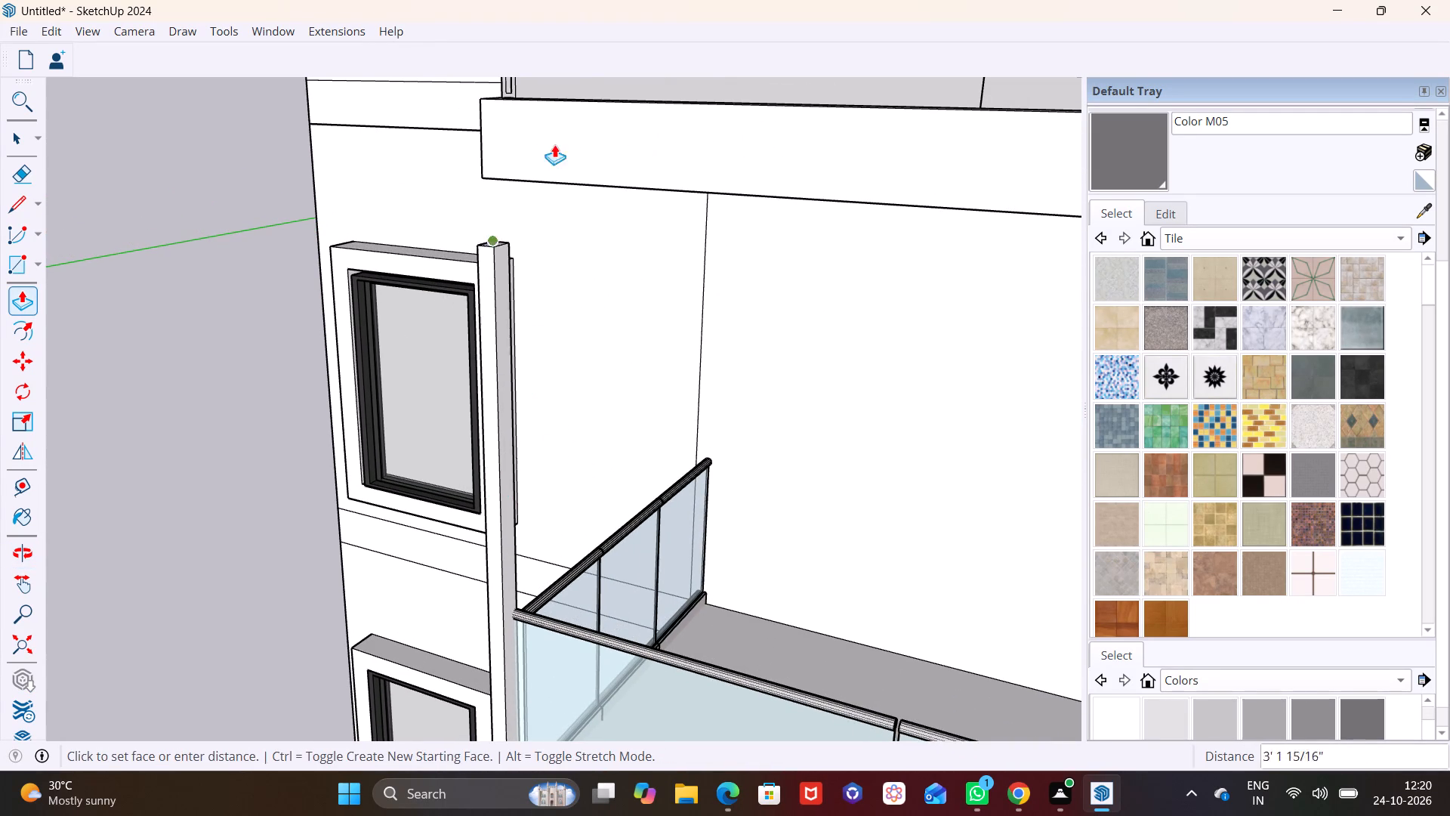
pyautogui.moveTo(554, 144); pyautogui.dragTo(566, 57)
pyautogui.keyDown('shift'); pyautogui.moveTo(563, 150); pyautogui.dragTo(560, 512, button='middle'); pyautogui.keyUp('shift')
pyautogui.moveTo(478, 406); pyautogui.dragTo(525, 263)
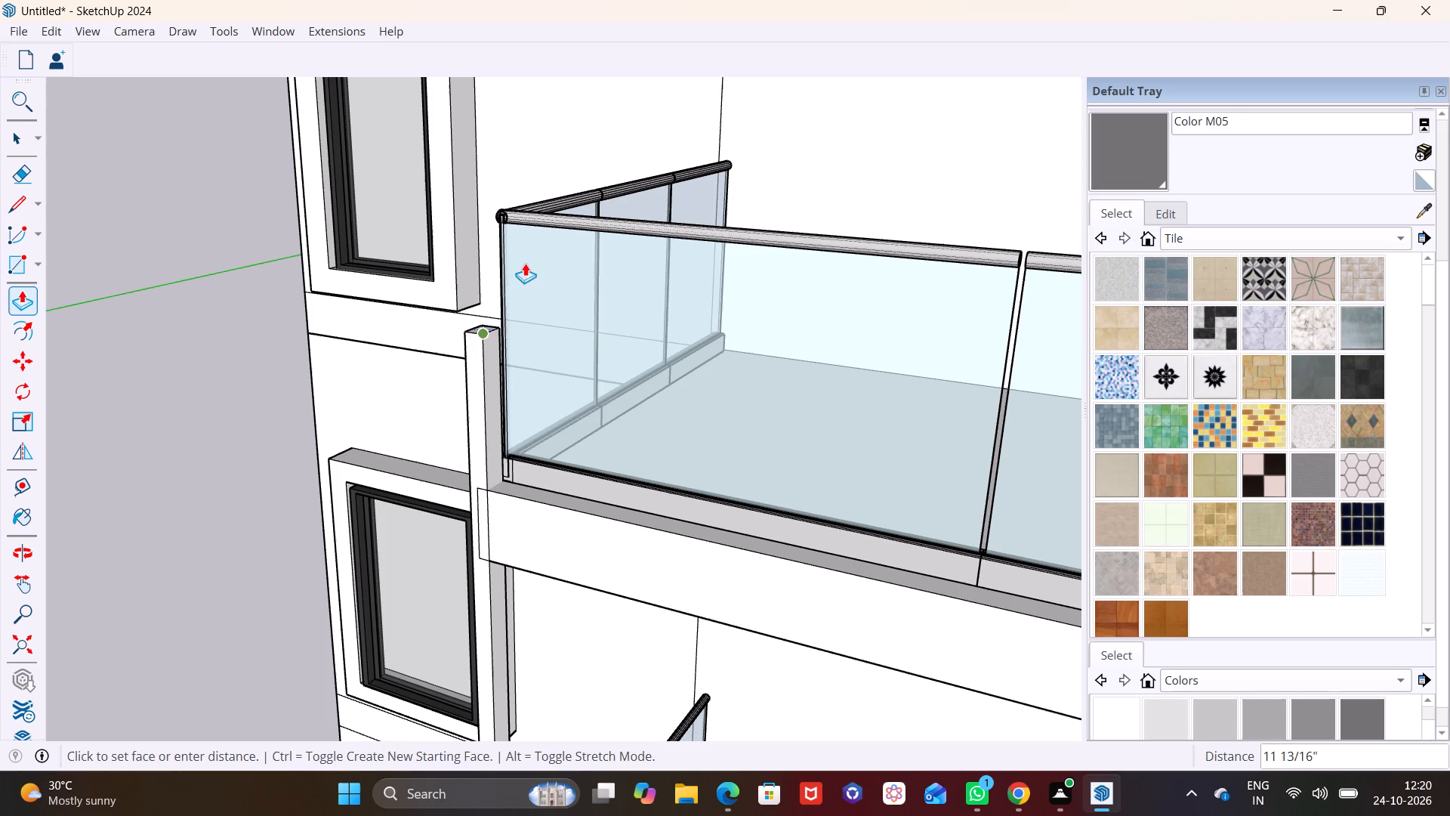
pyautogui.moveTo(525, 263); pyautogui.dragTo(550, 129)
pyautogui.keyDown('shift'); pyautogui.moveTo(550, 156); pyautogui.dragTo(520, 539, button='middle'); pyautogui.keyUp('shift')
pyautogui.keyDown('shift'); pyautogui.moveTo(503, 512); pyautogui.dragTo(523, 450, button='middle'); pyautogui.keyUp('shift')
pyautogui.keyDown('shift'); pyautogui.scroll(-1, 523, 450); pyautogui.keyUp('shift')
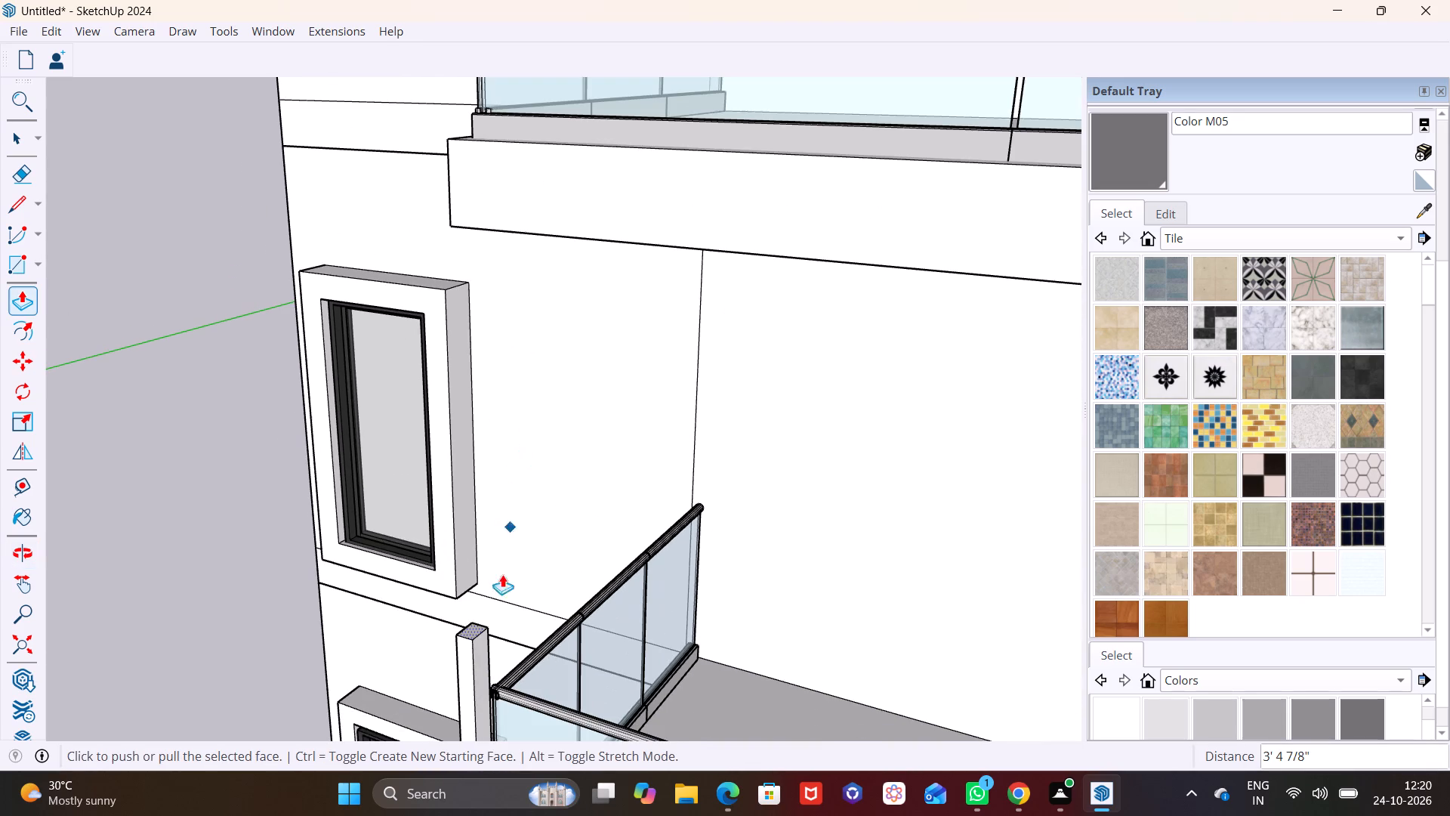
# Extend the post to the fourth balcony's slab, and pull its top about 4' 10" more to above that balcony's handrail.
pyautogui.moveTo(476, 630); pyautogui.dragTo(538, 133)
pyautogui.keyDown('shift'); pyautogui.moveTo(543, 172); pyautogui.dragTo(543, 216, button='middle'); pyautogui.keyUp('shift')
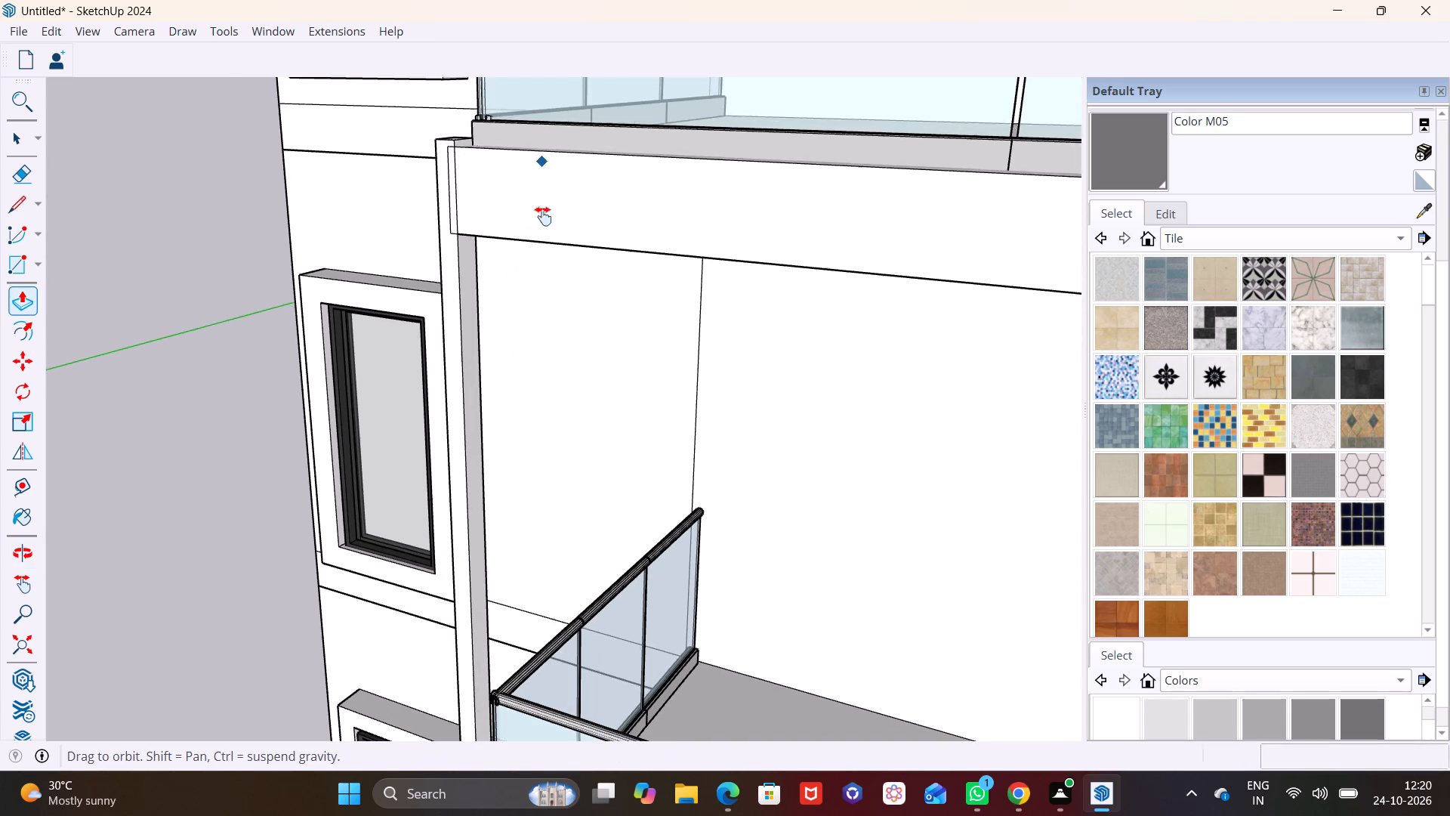
pyautogui.keyDown('shift'); pyautogui.moveTo(543, 216); pyautogui.dragTo(544, 608, button='middle'); pyautogui.keyUp('shift')
pyautogui.moveTo(449, 551); pyautogui.dragTo(547, 116)
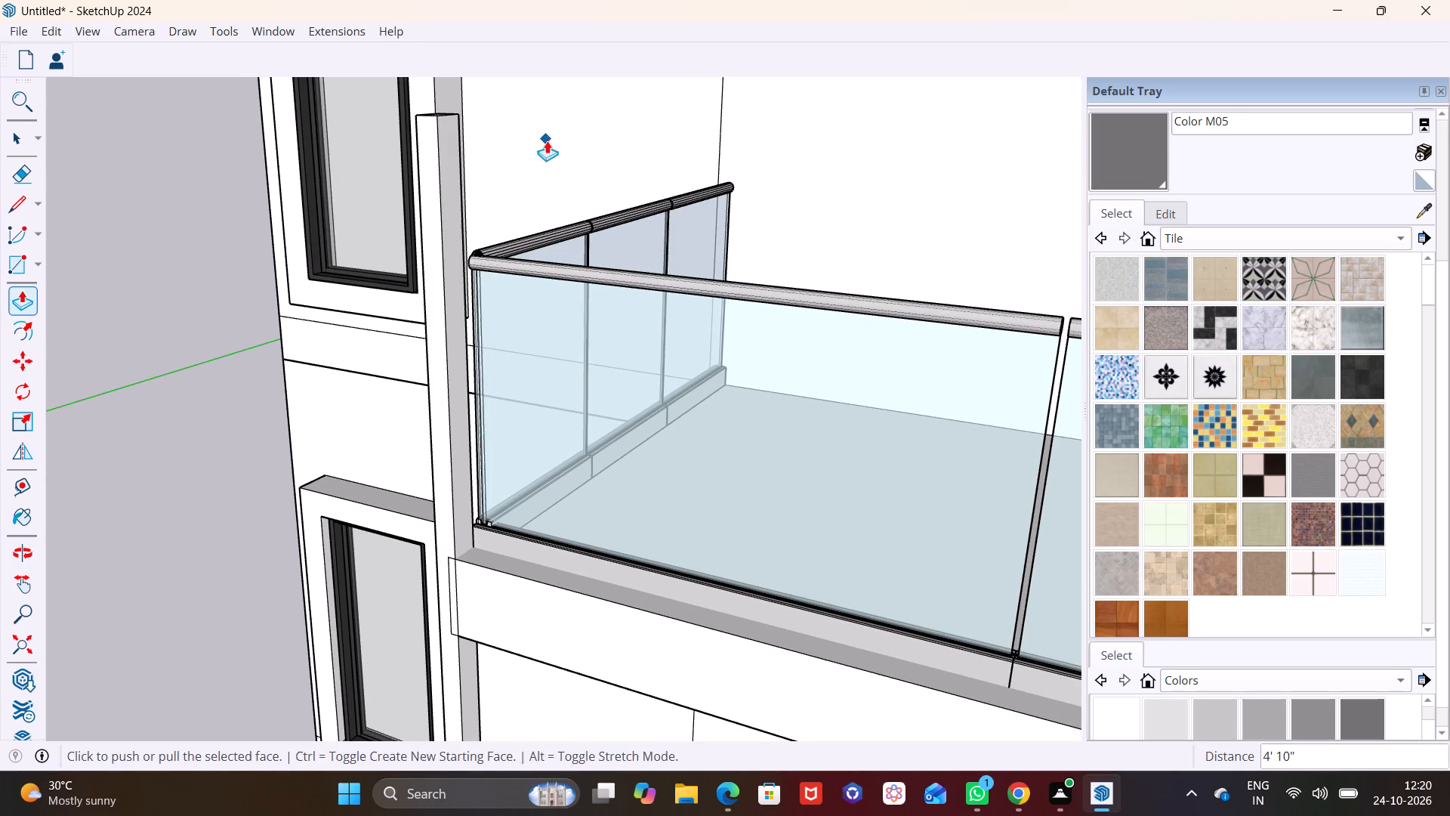
# Push/Pull the post's top up about 7' 11 7/8", and extend it to about the top balcony's handrail level.
pyautogui.keyDown('shift'); pyautogui.moveTo(547, 146); pyautogui.dragTo(545, 559, button='middle'); pyautogui.keyUp('shift')
pyautogui.scroll(-3, 465, 630)
pyautogui.keyDown('shift'); pyautogui.moveTo(488, 595); pyautogui.dragTo(536, 509, button='middle'); pyautogui.keyUp('shift')
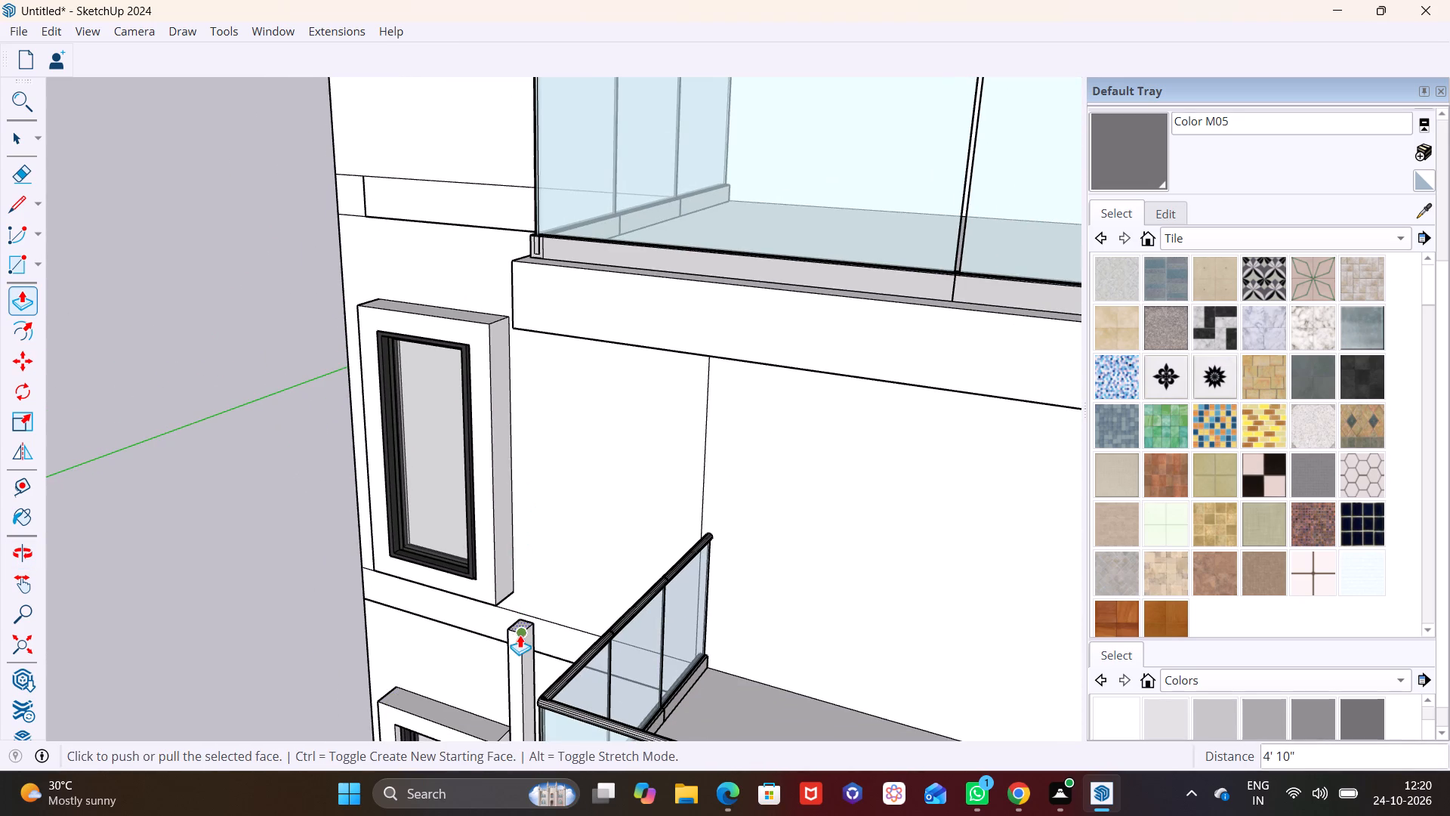
pyautogui.moveTo(520, 627); pyautogui.dragTo(594, 114)
pyautogui.keyDown('shift'); pyautogui.moveTo(601, 178); pyautogui.dragTo(625, 547, button='middle'); pyautogui.keyUp('shift')
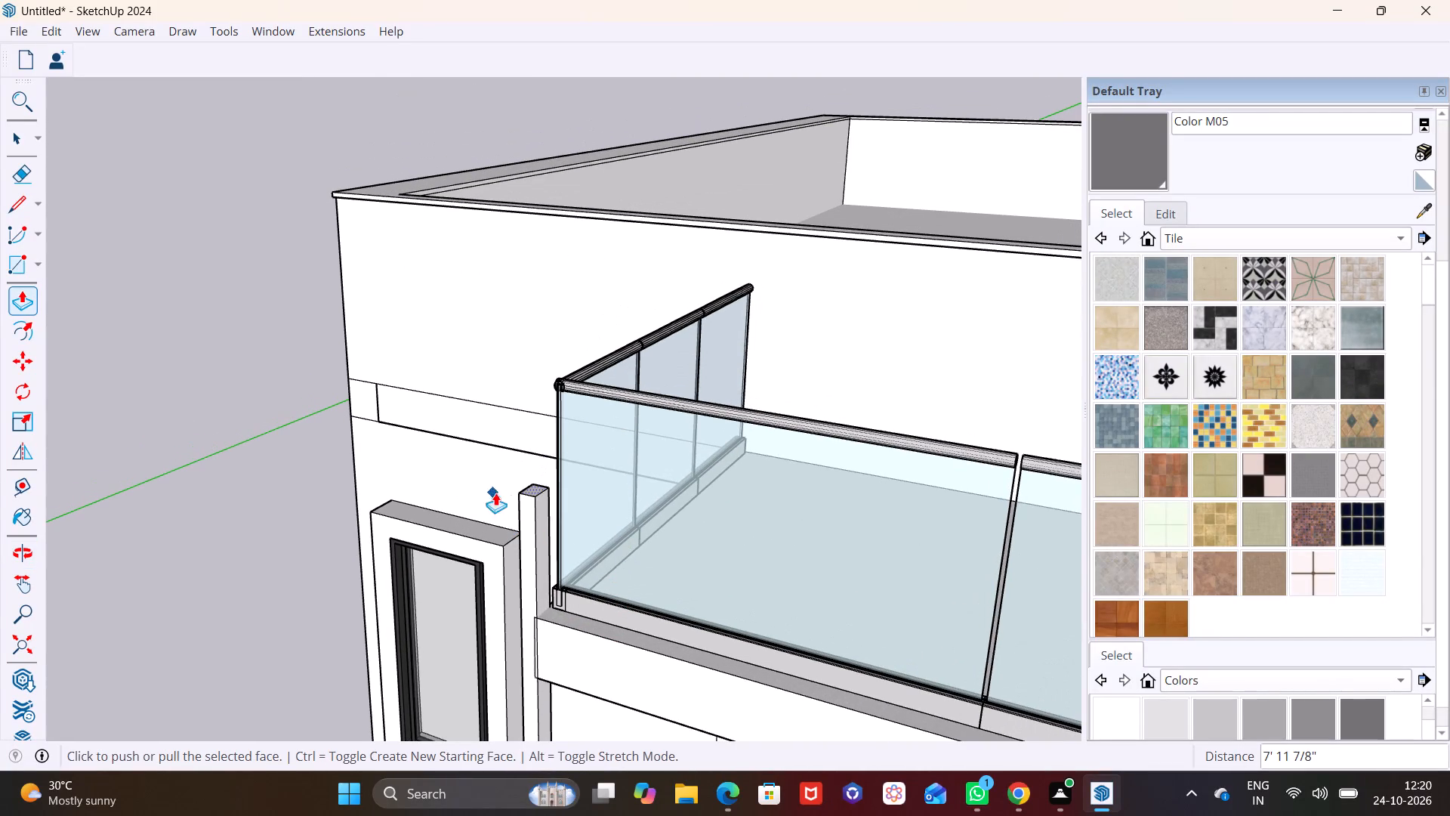
pyautogui.moveTo(541, 485); pyautogui.dragTo(606, 258)
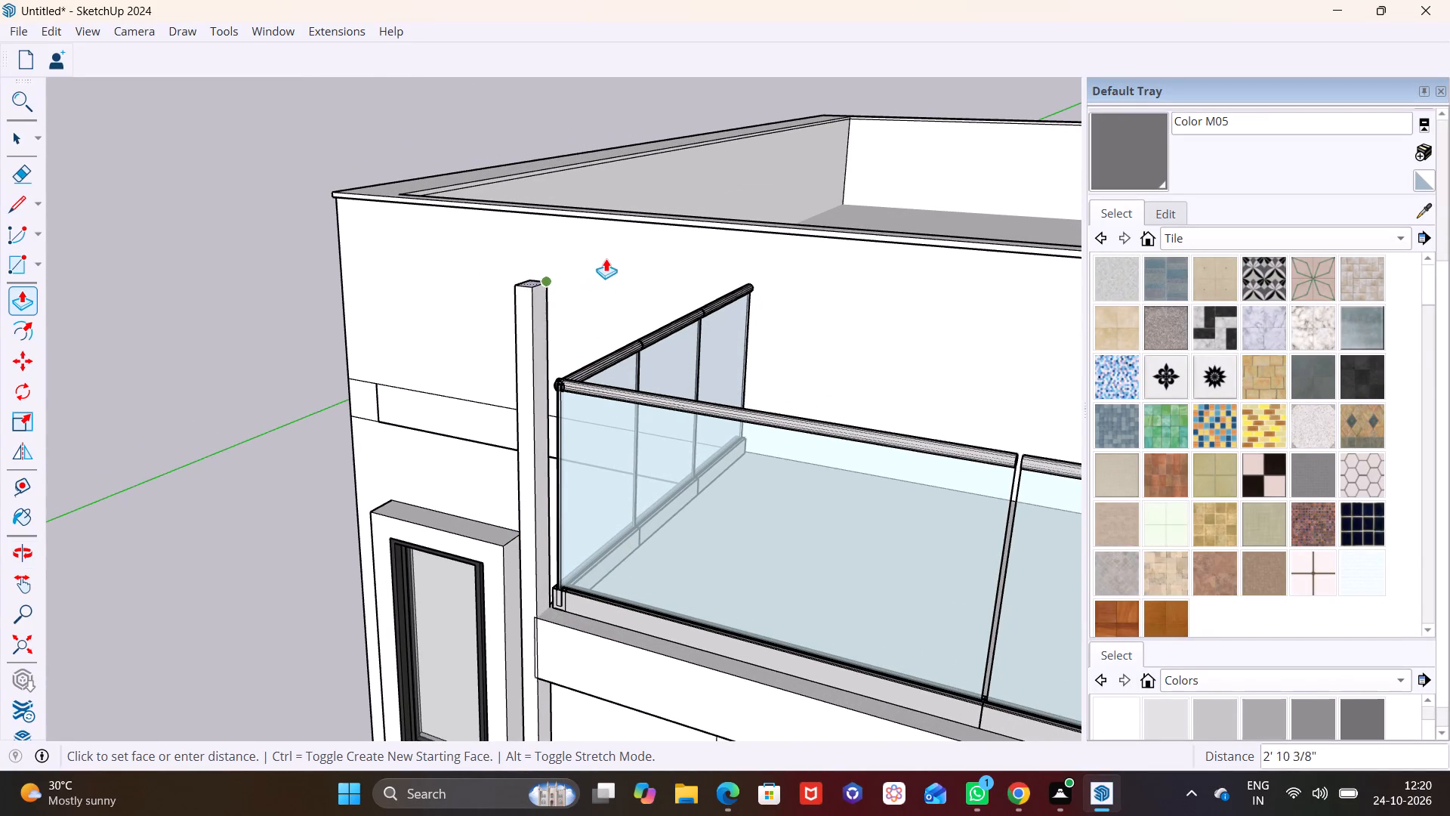
pyautogui.moveTo(606, 258); pyautogui.dragTo(619, 213)
pyautogui.click(619, 213)
pyautogui.moveTo(718, 419); pyautogui.dragTo(808, 302, button='middle')
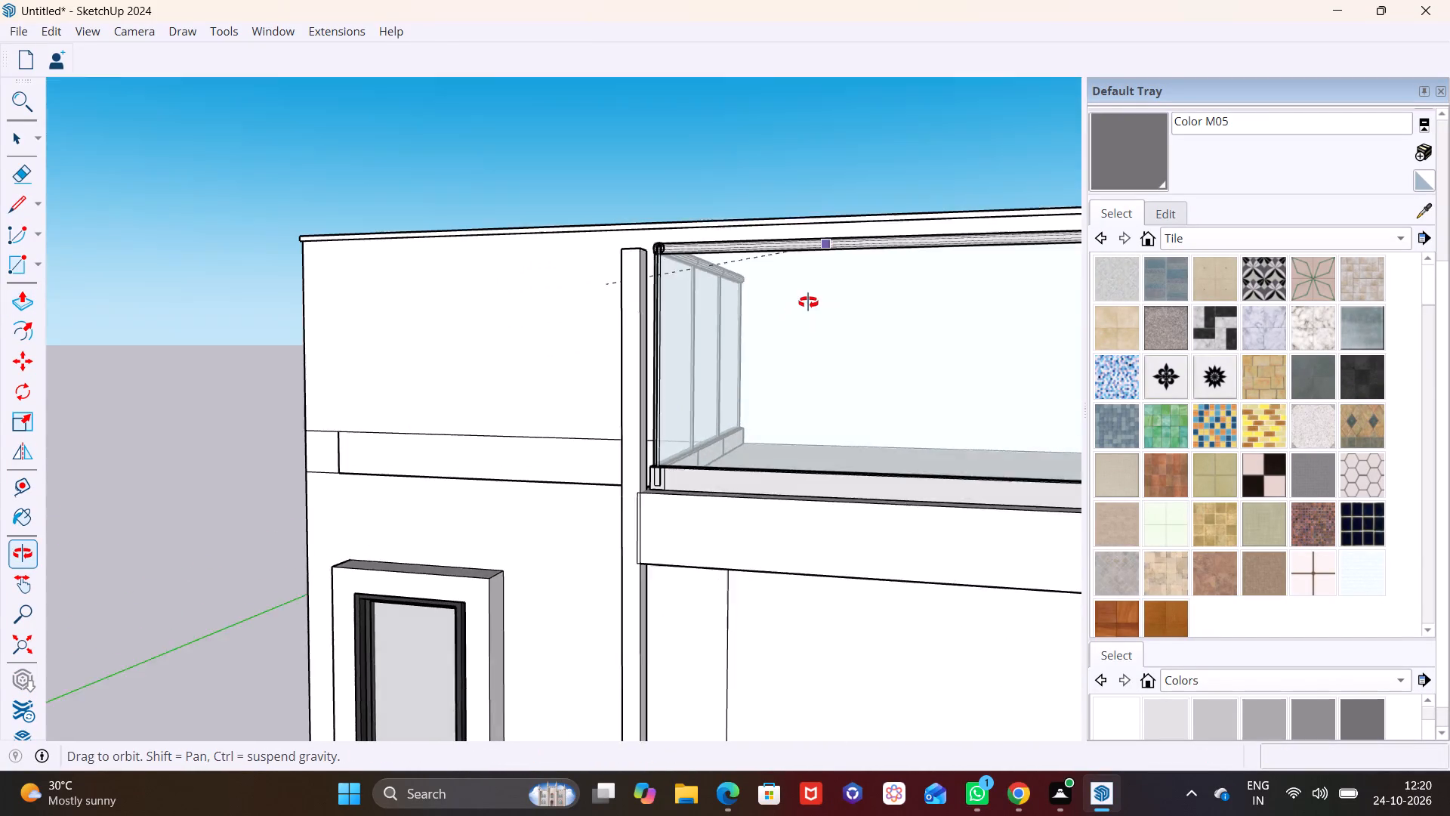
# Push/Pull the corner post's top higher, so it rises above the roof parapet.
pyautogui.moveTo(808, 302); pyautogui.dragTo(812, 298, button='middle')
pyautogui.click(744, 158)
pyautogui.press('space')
# Examine the corner post and the side glass railings from the top balcony down to the lowest one.
pyautogui.moveTo(712, 245); pyautogui.dragTo(796, 505, button='middle')
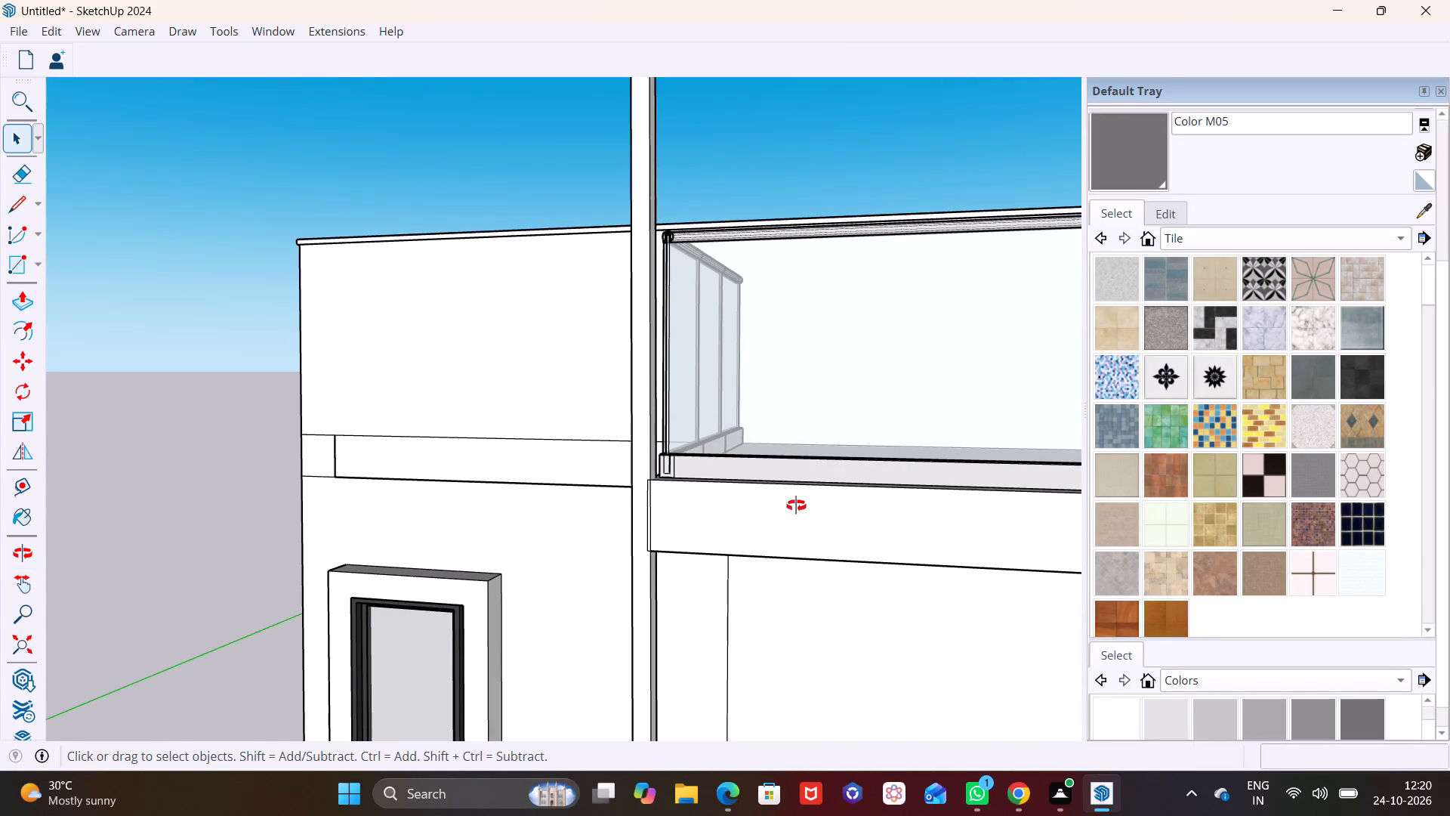
pyautogui.moveTo(796, 505); pyautogui.dragTo(798, 527, button='middle')
pyautogui.scroll(-13, 721, 443)
pyautogui.keyDown('shift'); pyautogui.moveTo(733, 619); pyautogui.dragTo(708, 456, button='middle'); pyautogui.keyUp('shift')
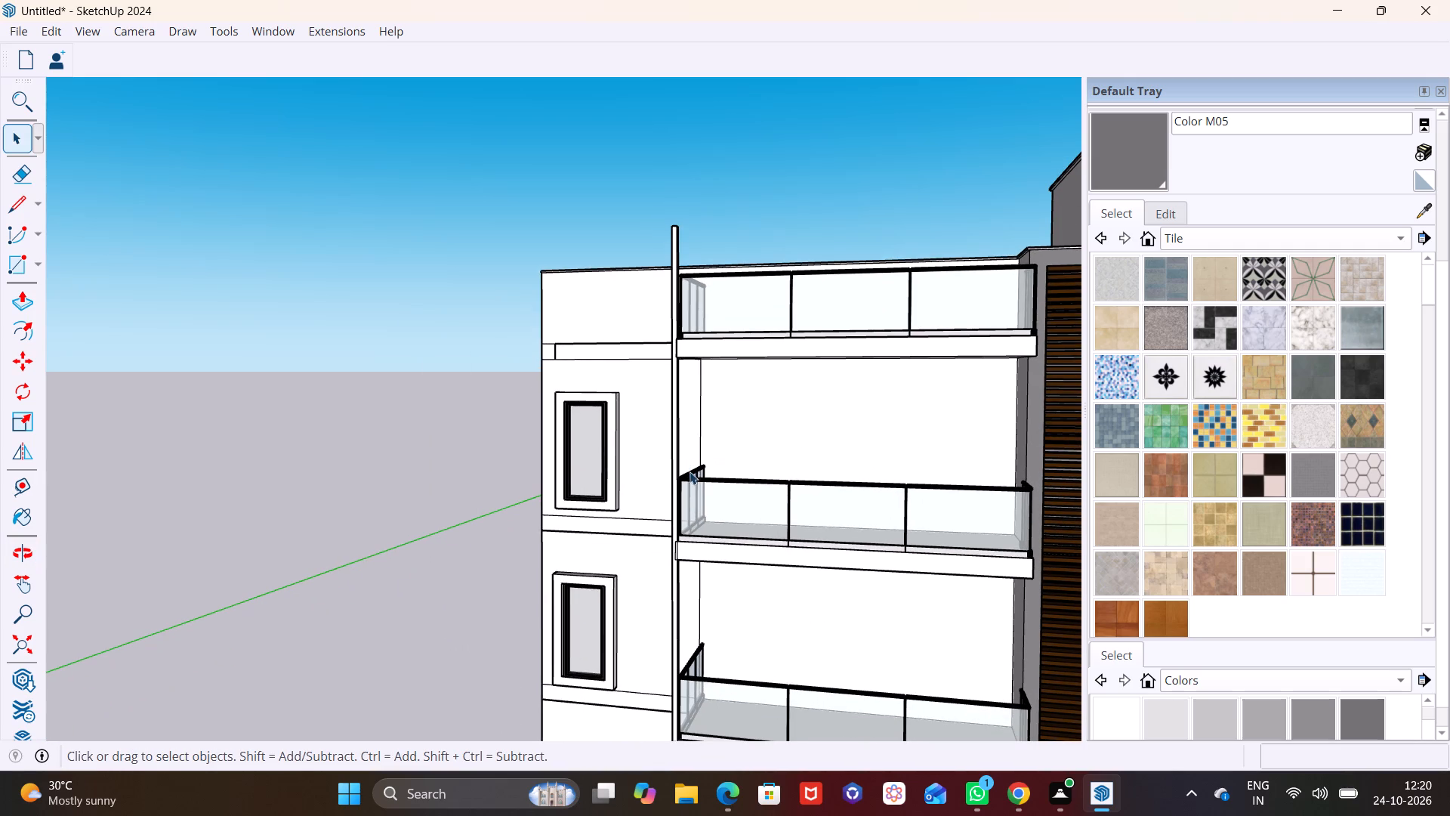
pyautogui.moveTo(729, 505); pyautogui.dragTo(1231, 523, button='middle')
pyautogui.scroll(14, 730, 494)
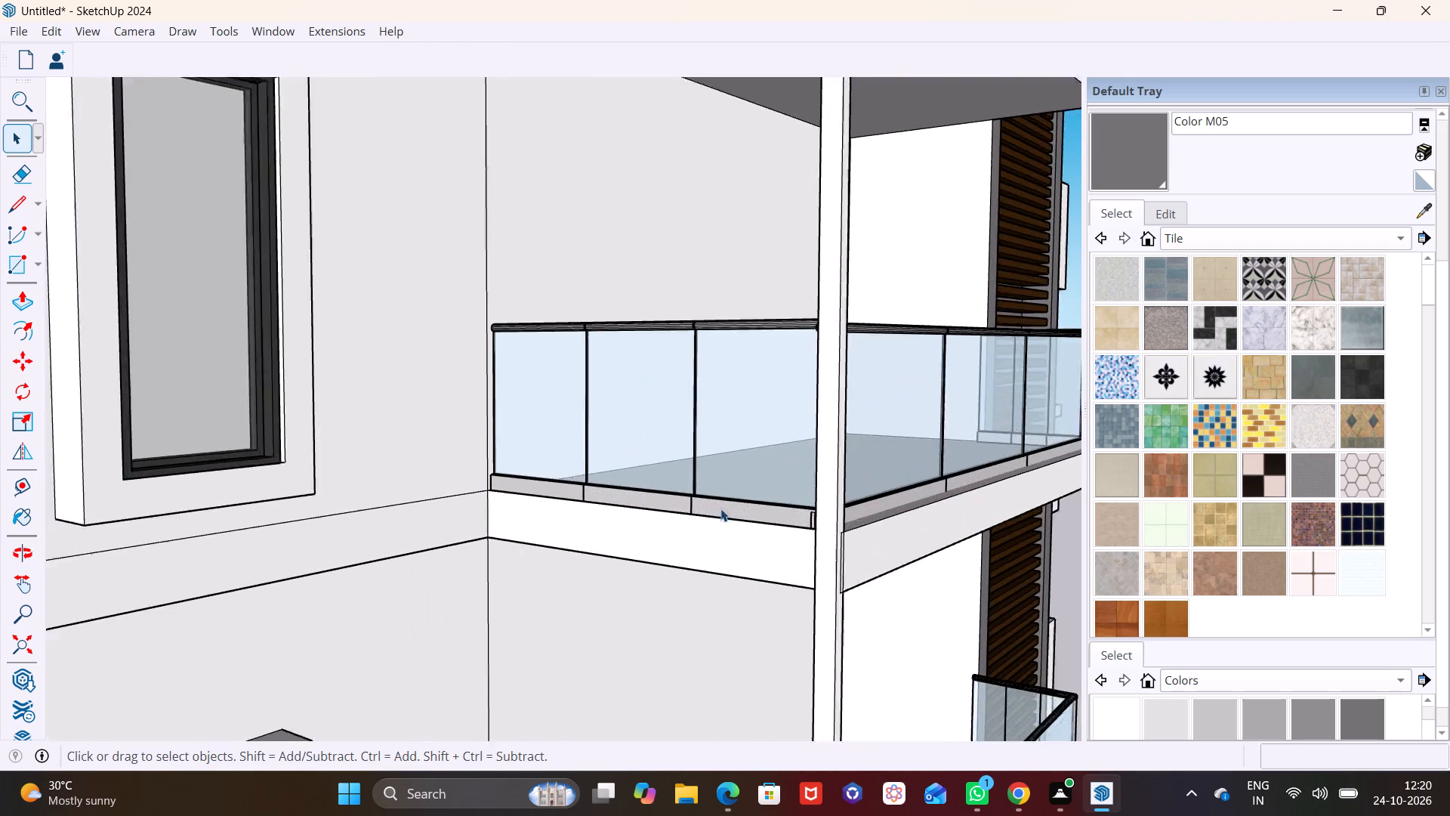
pyautogui.scroll(2, 720, 508)
pyautogui.moveTo(803, 536); pyautogui.dragTo(788, 706, button='middle')
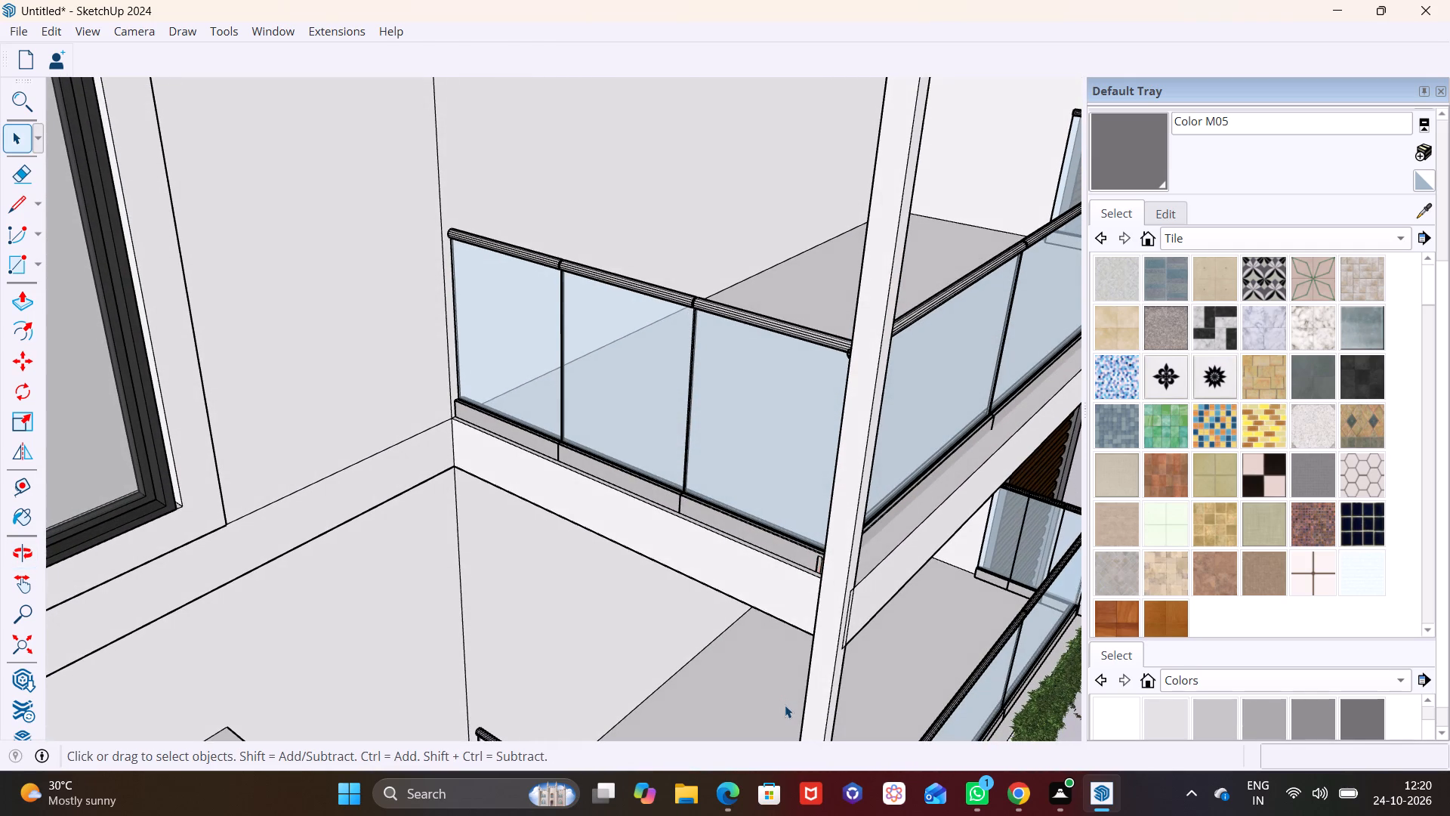
pyautogui.scroll(2, 762, 603)
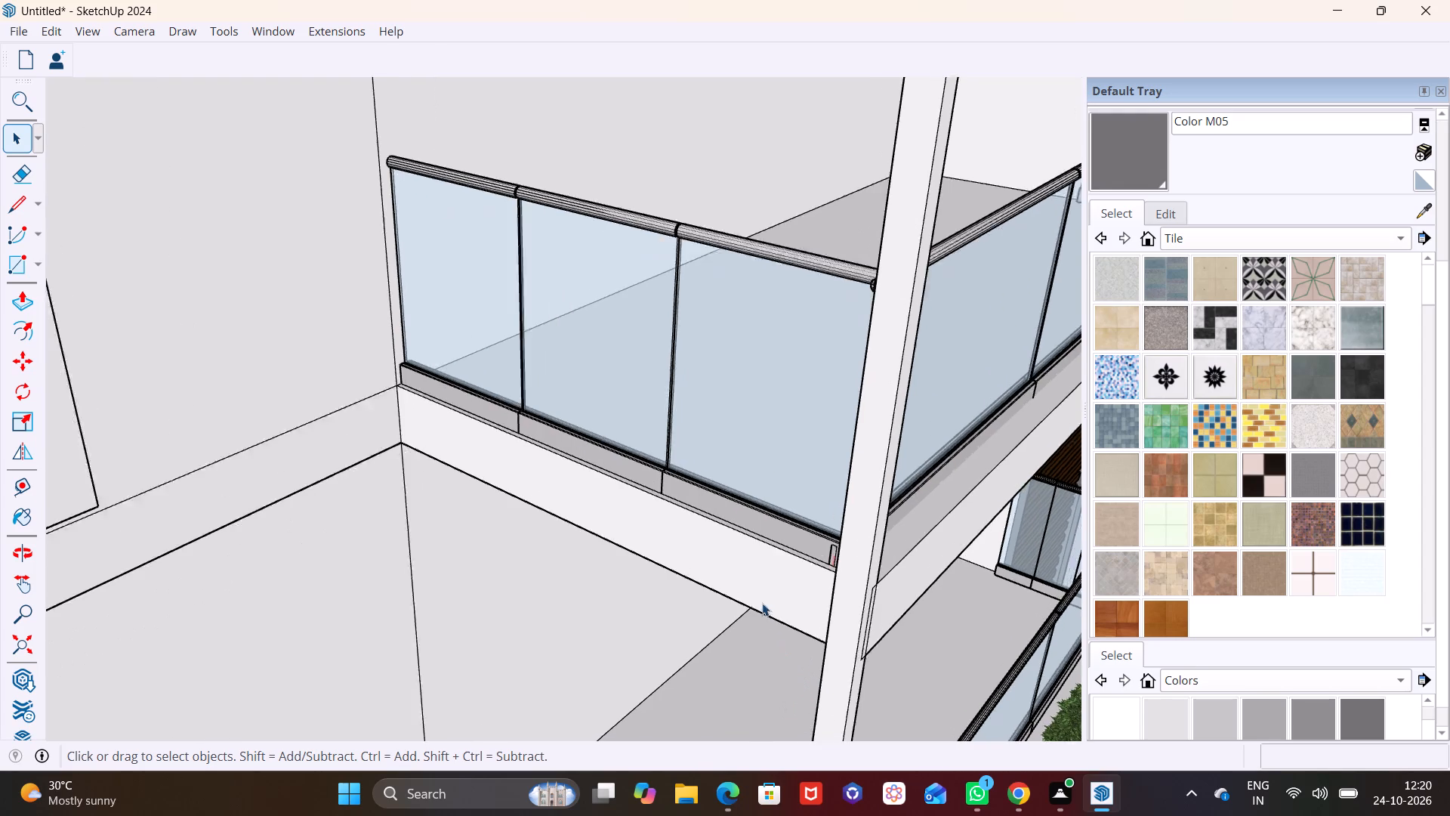
pyautogui.scroll(4, 762, 603)
pyautogui.scroll(-14, 740, 601)
pyautogui.keyDown('shift'); pyautogui.scroll(1, 779, 607); pyautogui.keyUp('shift')
pyautogui.keyDown('shift'); pyautogui.moveTo(783, 595); pyautogui.dragTo(865, 194, button='middle'); pyautogui.keyUp('shift')
pyautogui.keyDown('shift'); pyautogui.moveTo(773, 518); pyautogui.dragTo(717, 352, button='middle'); pyautogui.keyUp('shift')
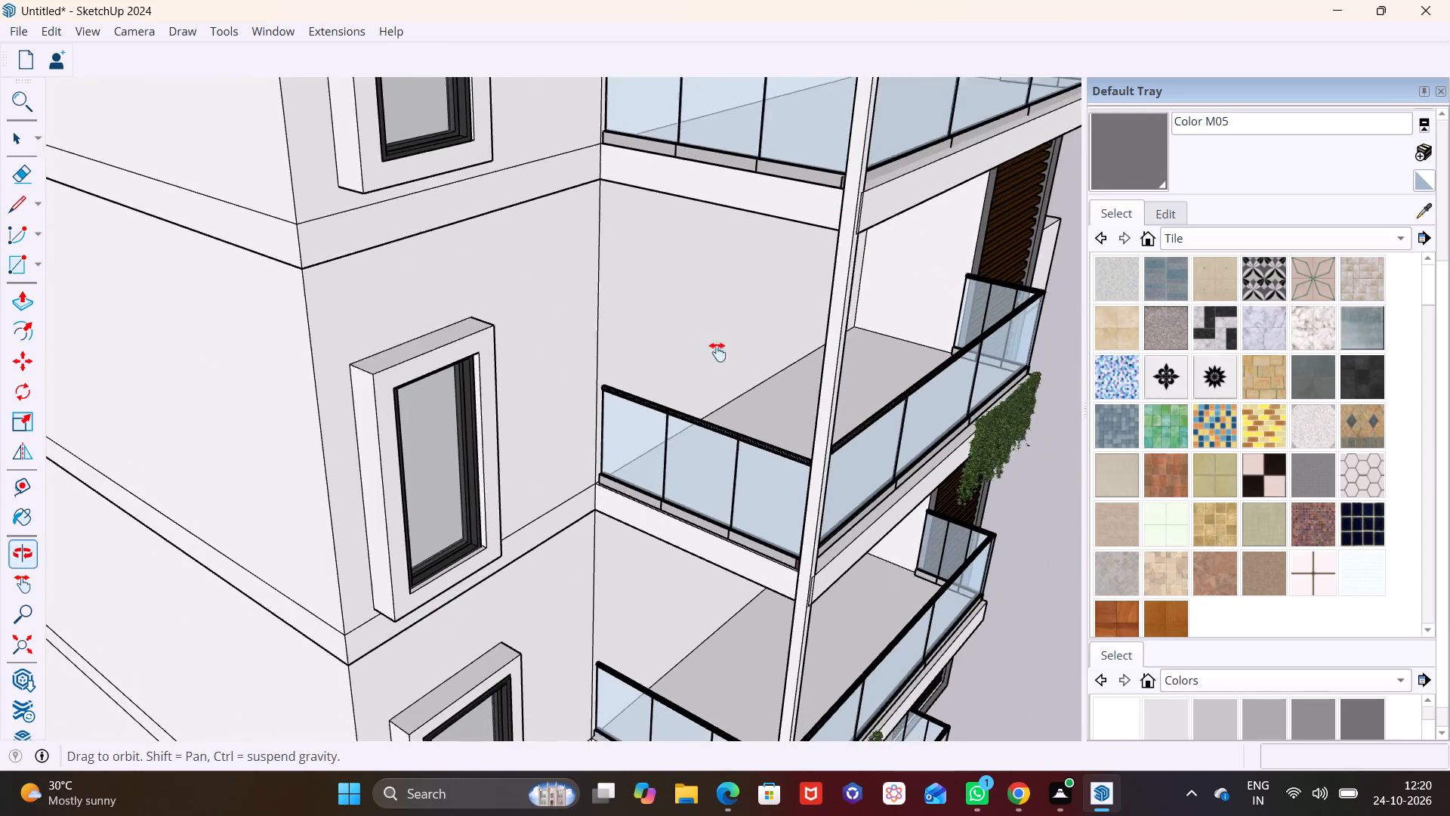
pyautogui.keyDown('shift'); pyautogui.moveTo(717, 352); pyautogui.dragTo(698, 286, button='middle'); pyautogui.keyUp('shift')
pyautogui.keyDown('shift'); pyautogui.moveTo(676, 570); pyautogui.dragTo(676, 377, button='middle'); pyautogui.keyUp('shift')
pyautogui.scroll(5, 670, 490)
pyautogui.keyDown('shift'); pyautogui.moveTo(687, 536); pyautogui.dragTo(781, 345, button='middle'); pyautogui.keyUp('shift')
pyautogui.scroll(5, 685, 592)
pyautogui.scroll(1, 753, 554)
pyautogui.moveTo(753, 554); pyautogui.dragTo(668, 607, button='middle')
pyautogui.scroll(1, 689, 578)
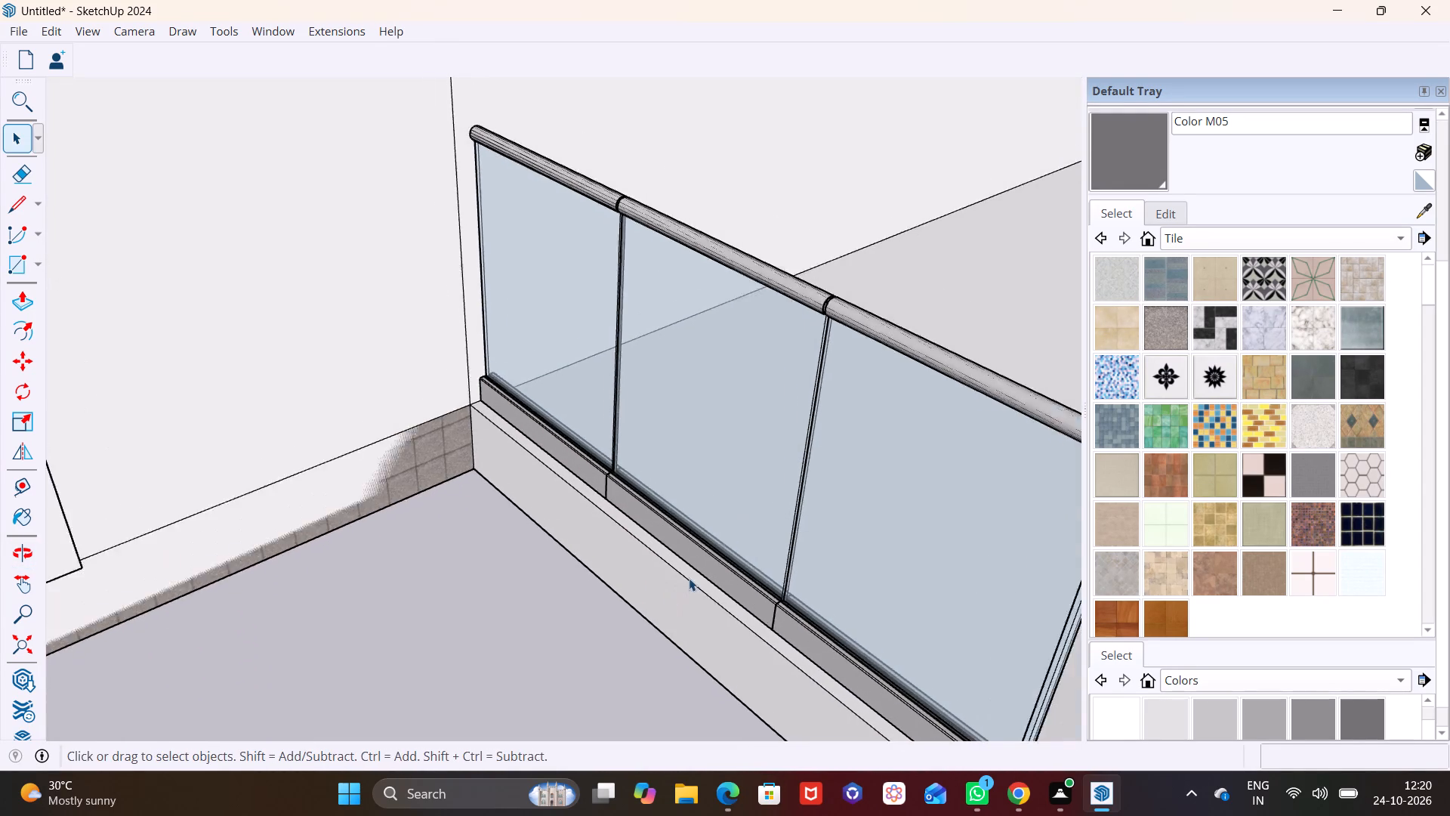
pyautogui.scroll(1, 689, 578)
pyautogui.keyDown('shift'); pyautogui.moveTo(693, 581); pyautogui.dragTo(625, 420, button='middle'); pyautogui.keyUp('shift')
pyautogui.scroll(-2, 625, 420)
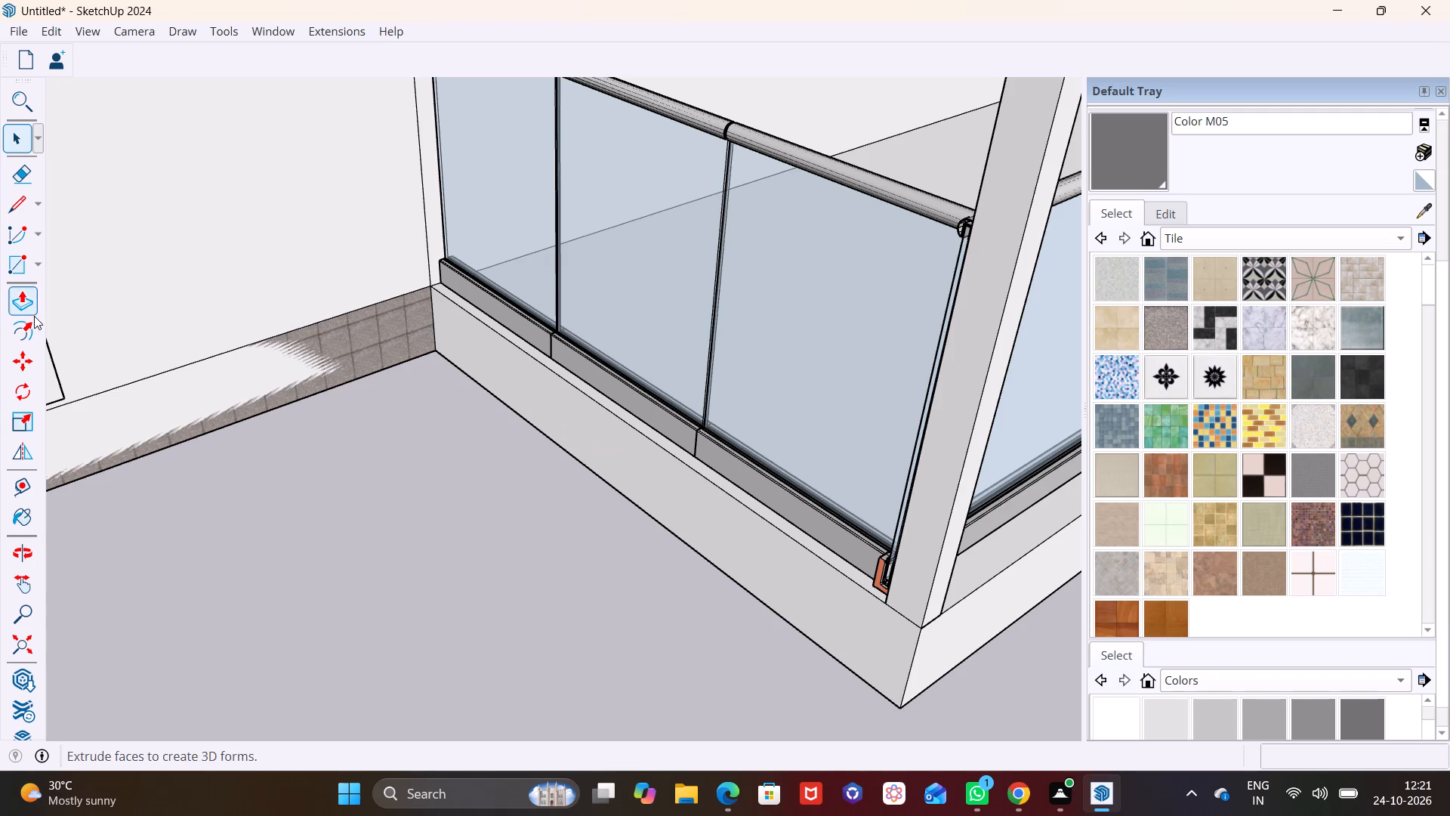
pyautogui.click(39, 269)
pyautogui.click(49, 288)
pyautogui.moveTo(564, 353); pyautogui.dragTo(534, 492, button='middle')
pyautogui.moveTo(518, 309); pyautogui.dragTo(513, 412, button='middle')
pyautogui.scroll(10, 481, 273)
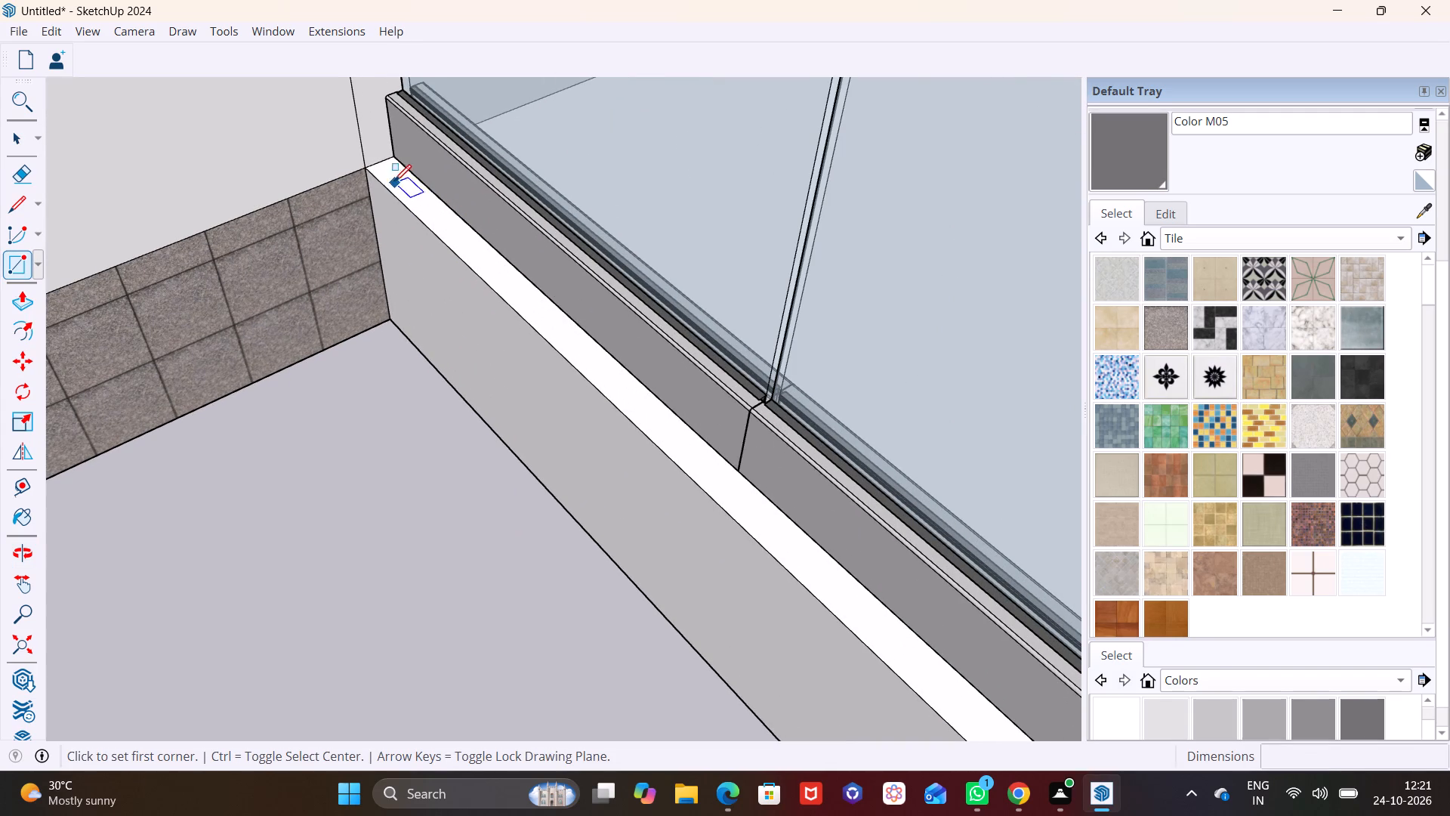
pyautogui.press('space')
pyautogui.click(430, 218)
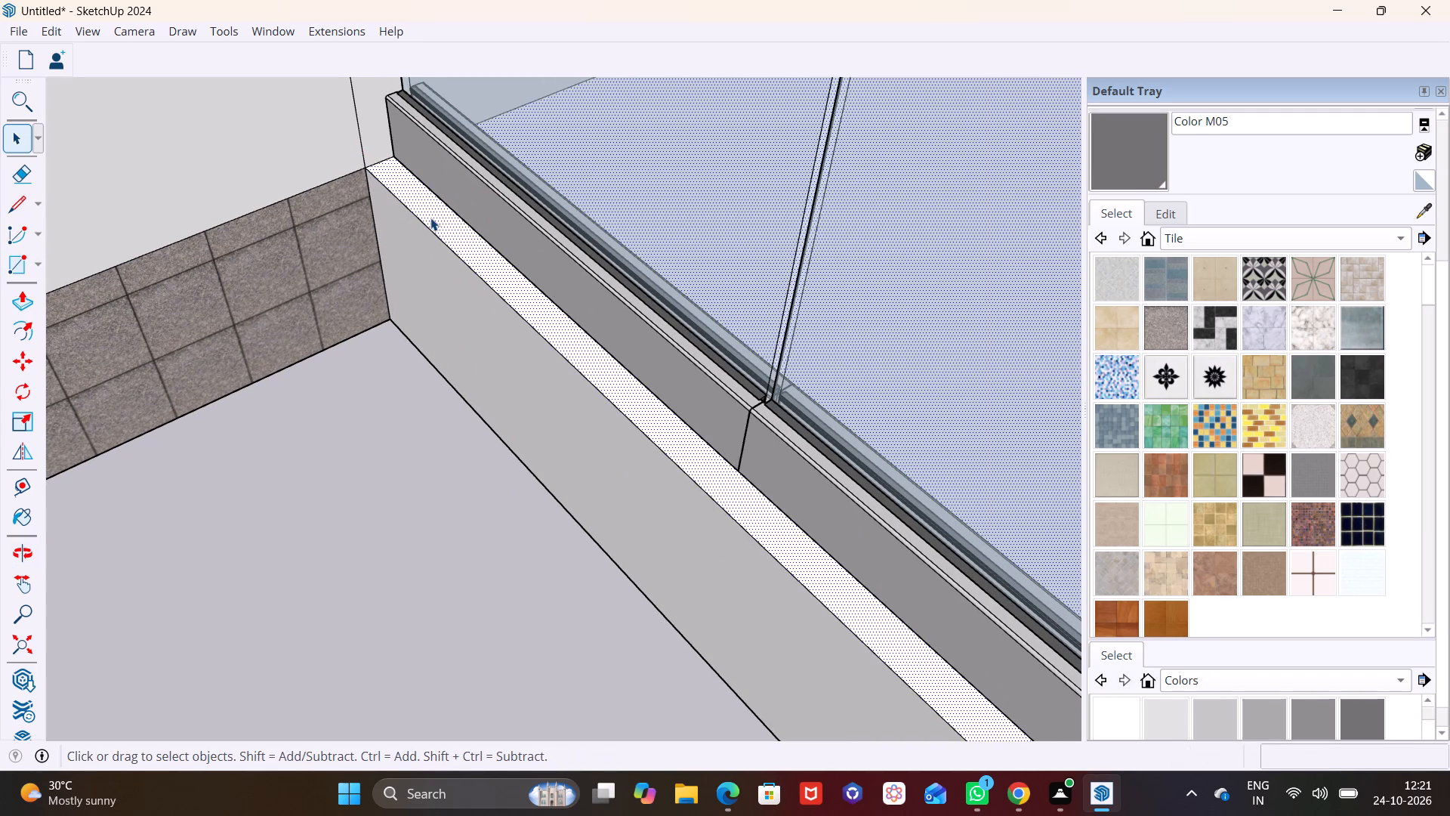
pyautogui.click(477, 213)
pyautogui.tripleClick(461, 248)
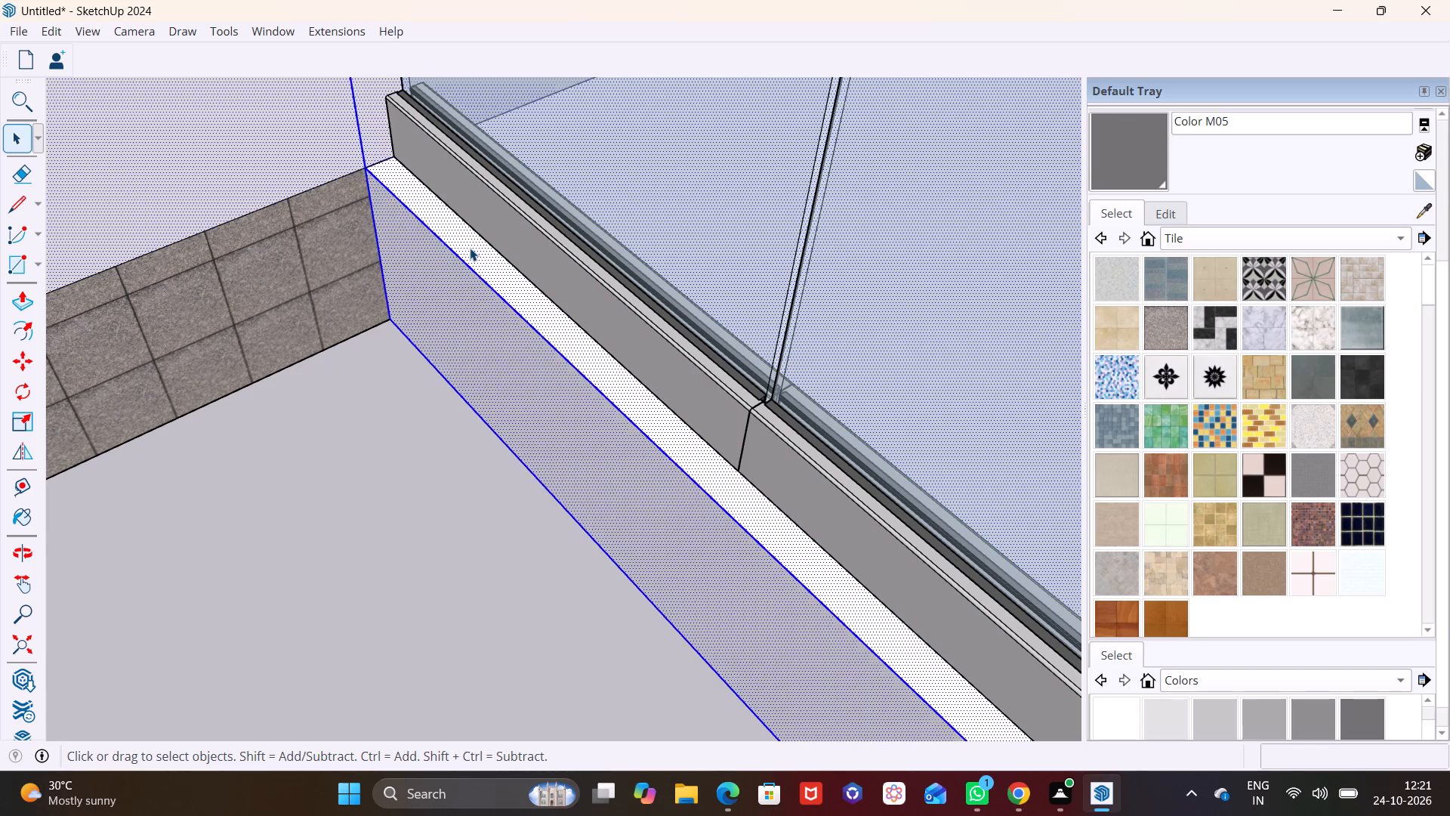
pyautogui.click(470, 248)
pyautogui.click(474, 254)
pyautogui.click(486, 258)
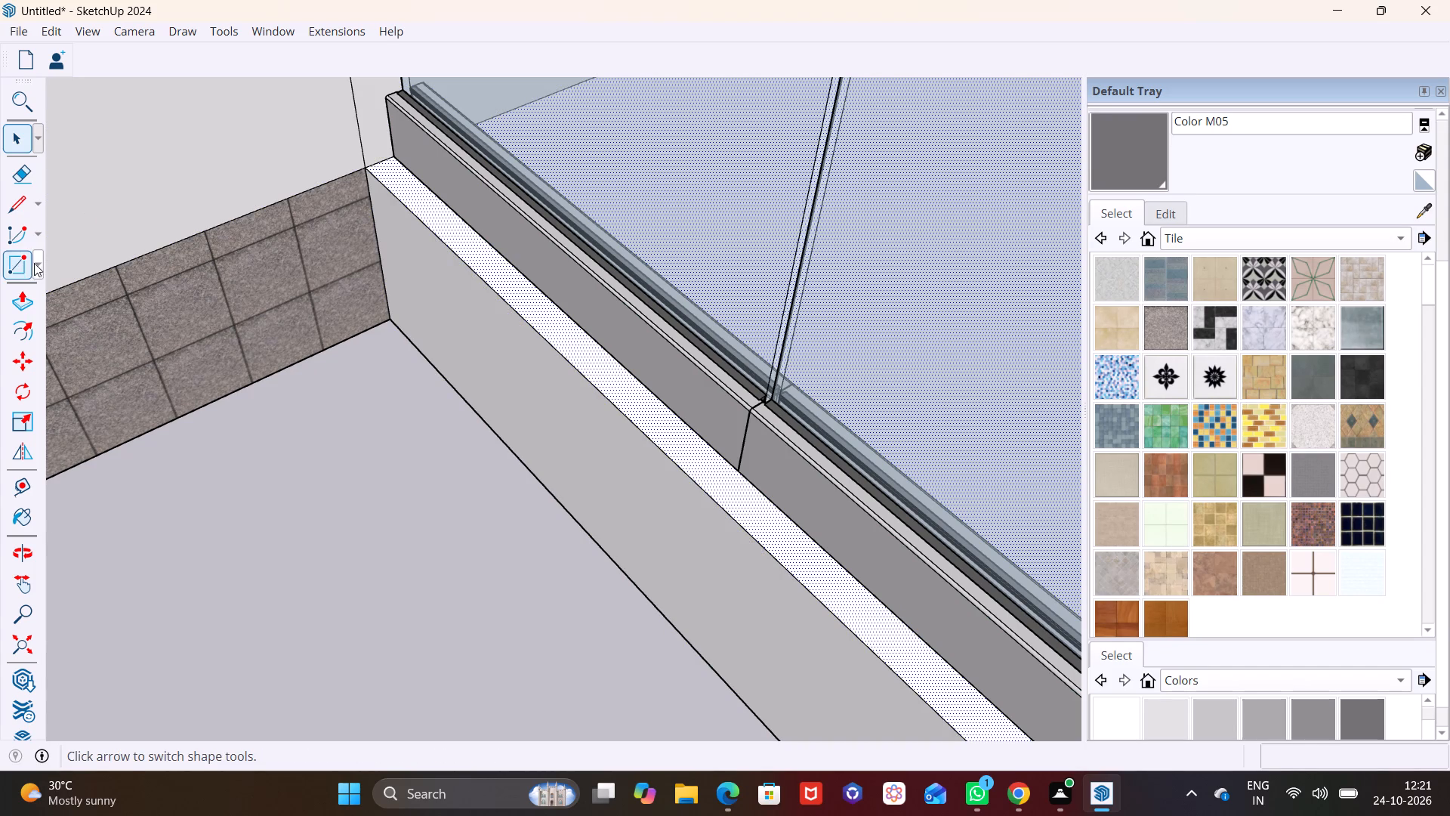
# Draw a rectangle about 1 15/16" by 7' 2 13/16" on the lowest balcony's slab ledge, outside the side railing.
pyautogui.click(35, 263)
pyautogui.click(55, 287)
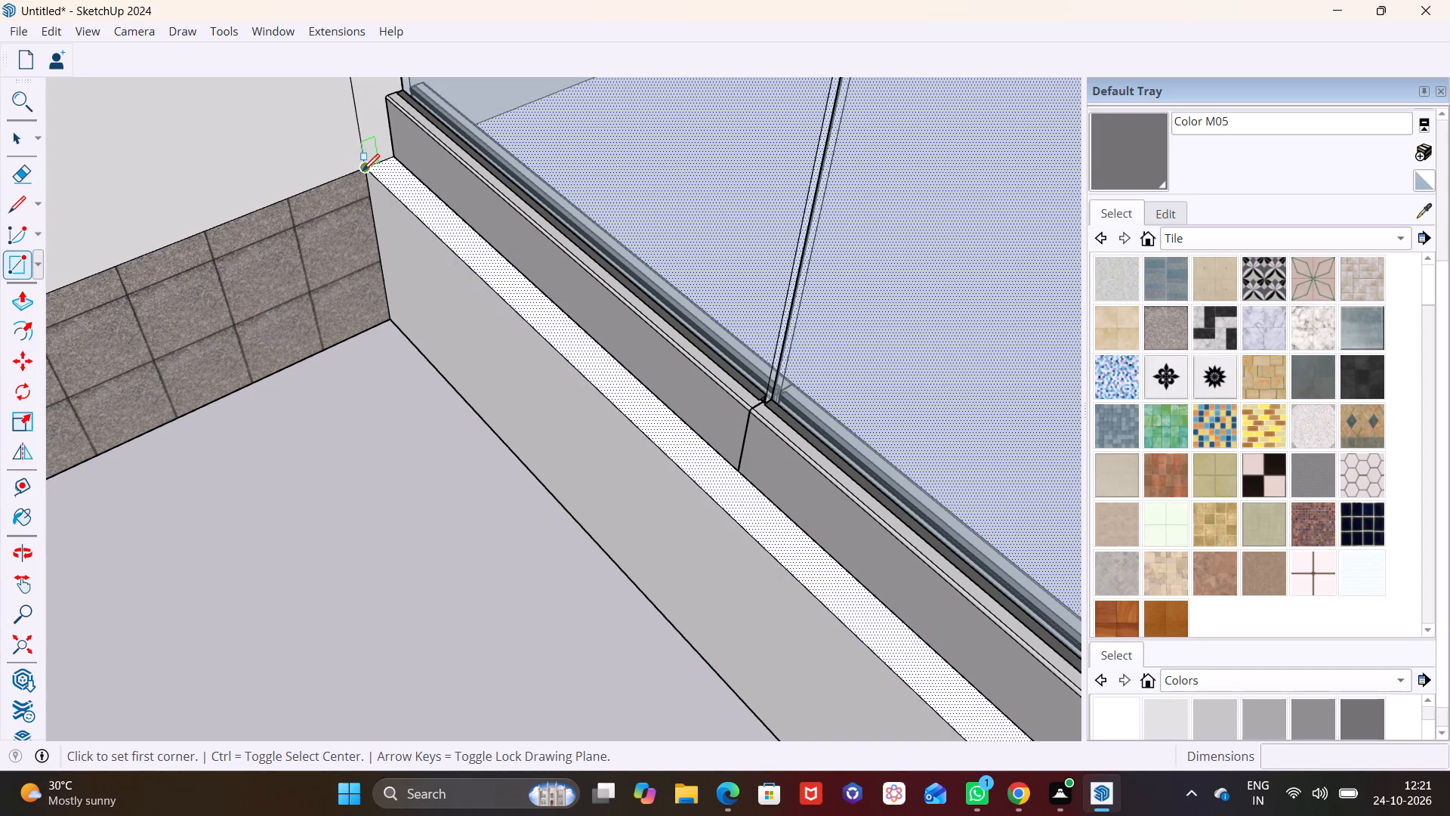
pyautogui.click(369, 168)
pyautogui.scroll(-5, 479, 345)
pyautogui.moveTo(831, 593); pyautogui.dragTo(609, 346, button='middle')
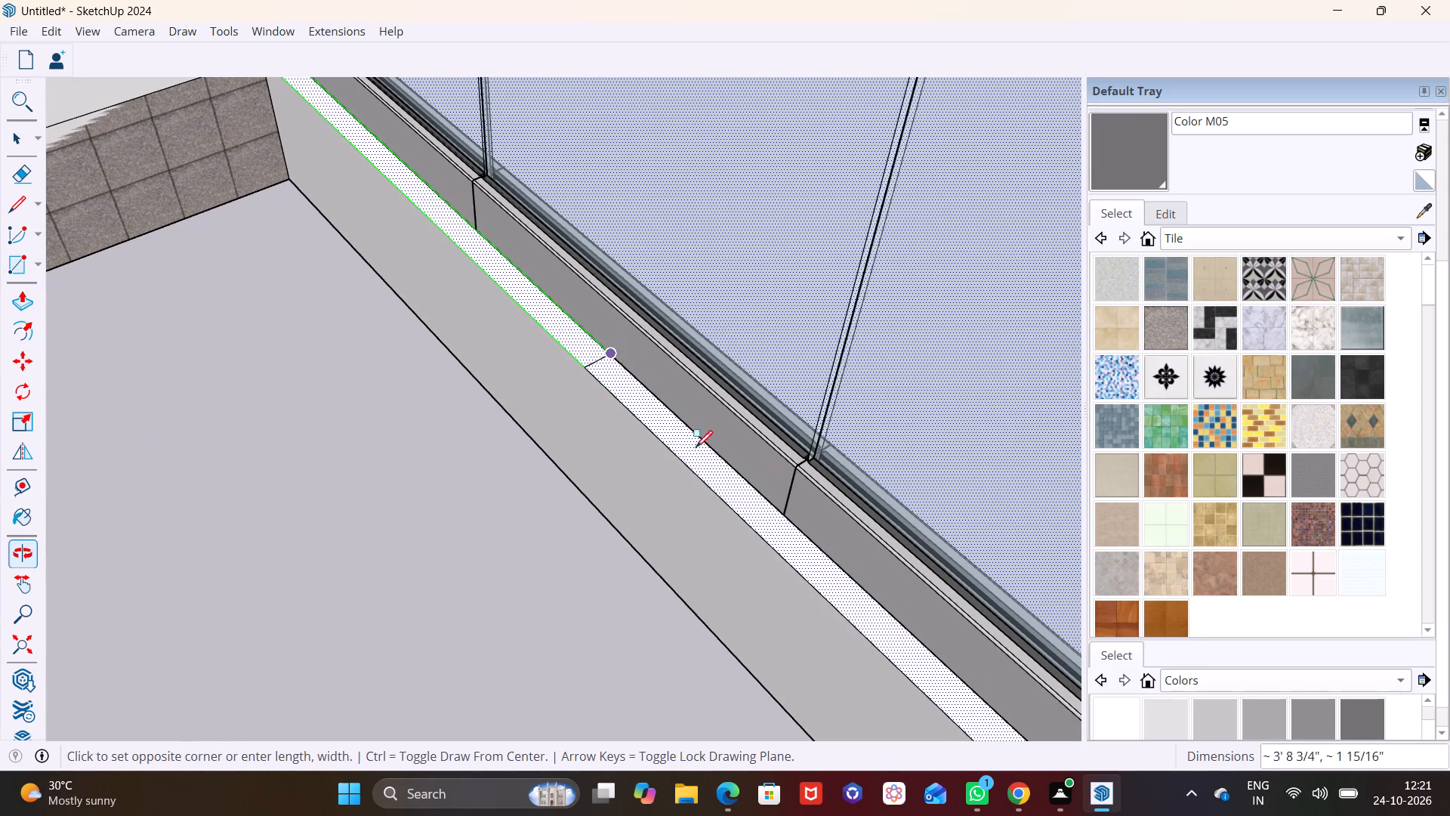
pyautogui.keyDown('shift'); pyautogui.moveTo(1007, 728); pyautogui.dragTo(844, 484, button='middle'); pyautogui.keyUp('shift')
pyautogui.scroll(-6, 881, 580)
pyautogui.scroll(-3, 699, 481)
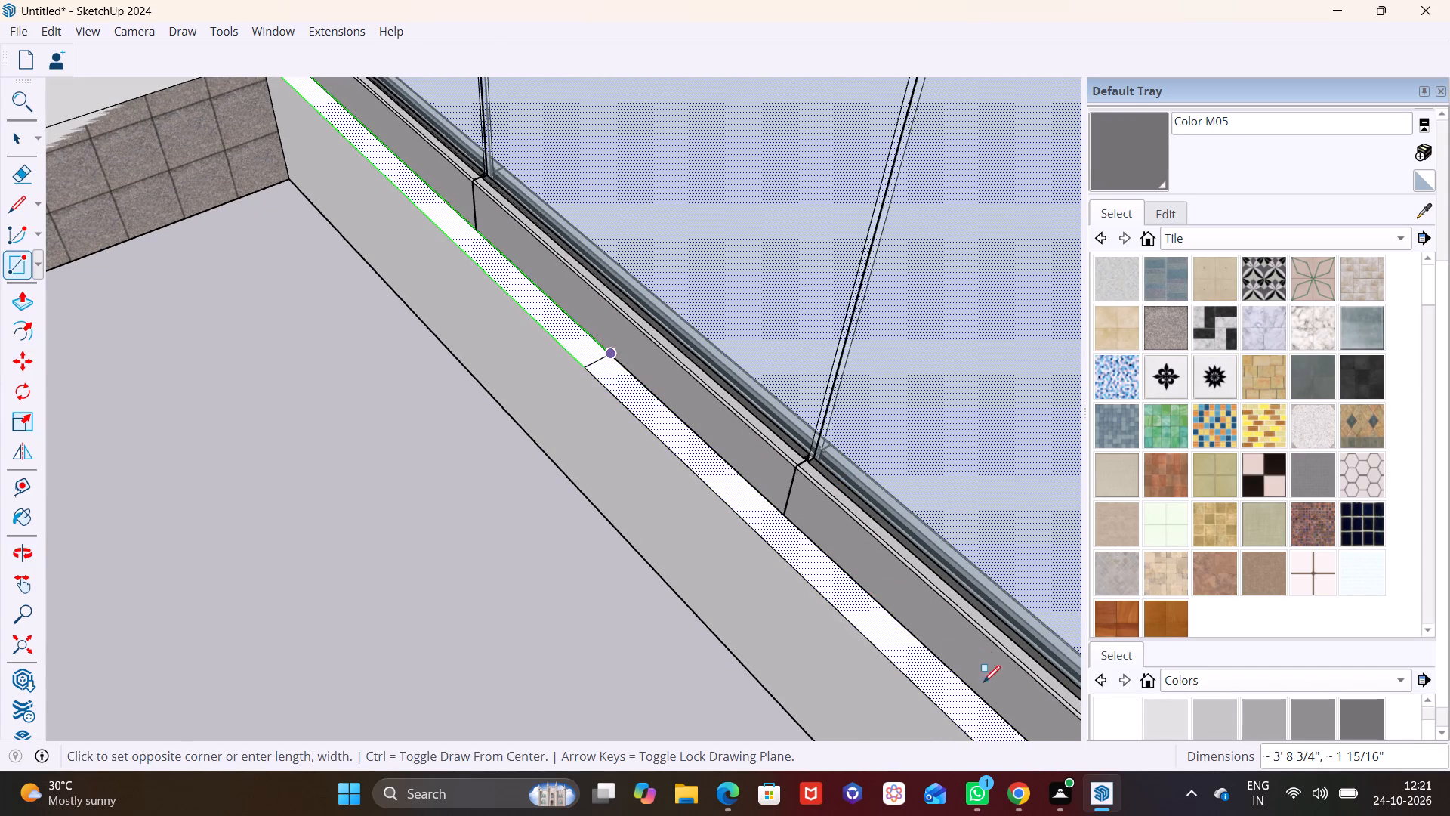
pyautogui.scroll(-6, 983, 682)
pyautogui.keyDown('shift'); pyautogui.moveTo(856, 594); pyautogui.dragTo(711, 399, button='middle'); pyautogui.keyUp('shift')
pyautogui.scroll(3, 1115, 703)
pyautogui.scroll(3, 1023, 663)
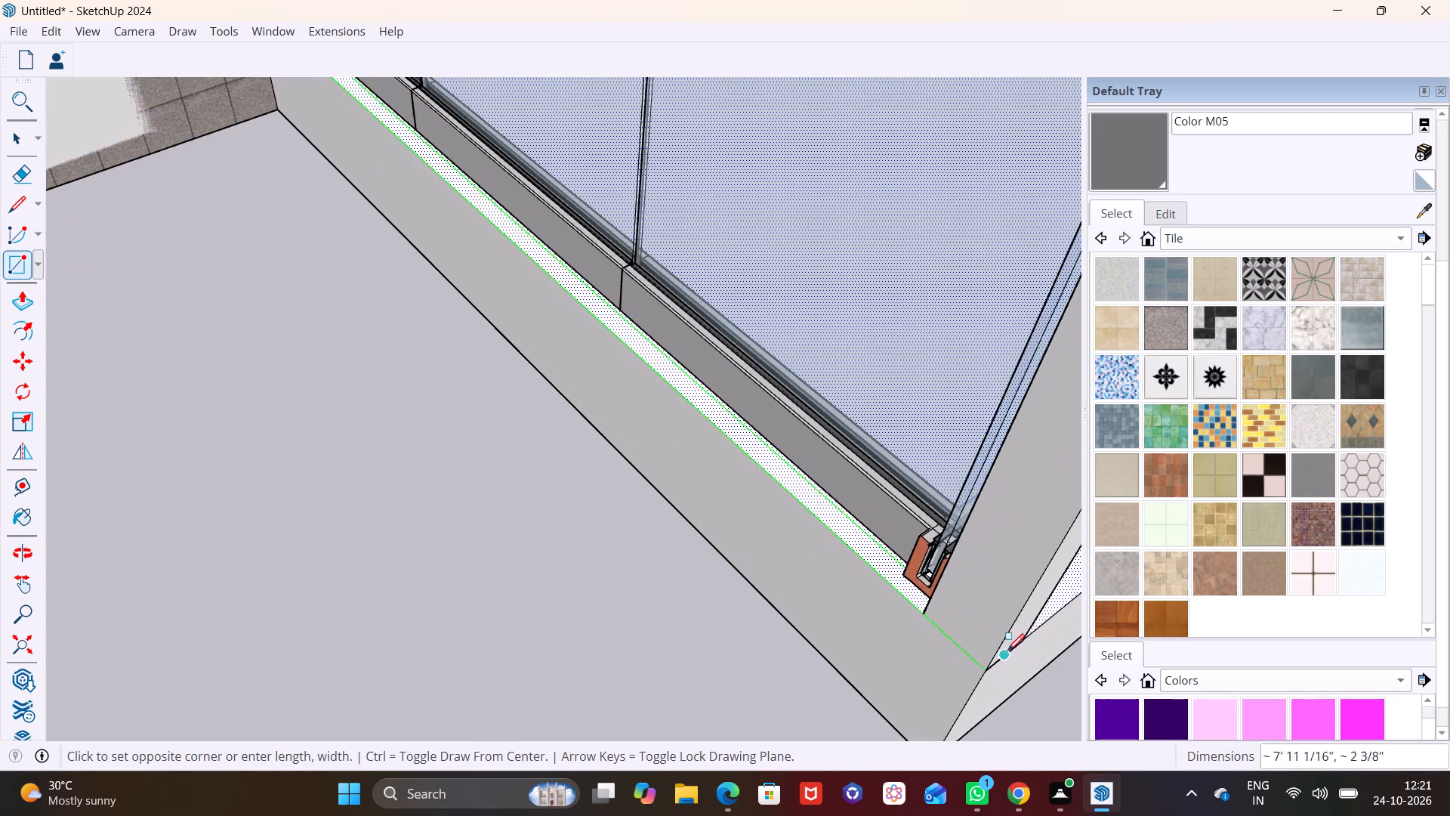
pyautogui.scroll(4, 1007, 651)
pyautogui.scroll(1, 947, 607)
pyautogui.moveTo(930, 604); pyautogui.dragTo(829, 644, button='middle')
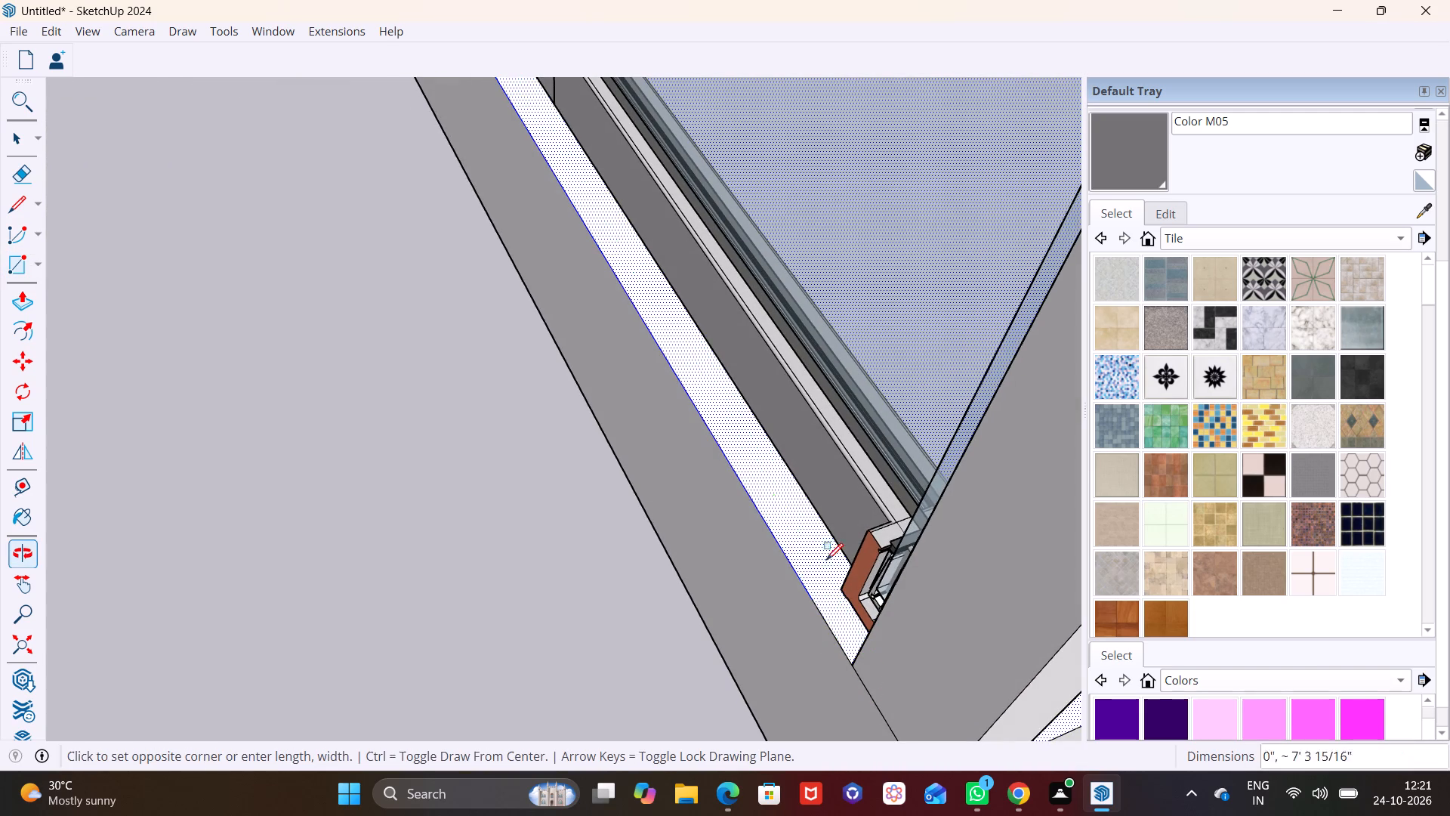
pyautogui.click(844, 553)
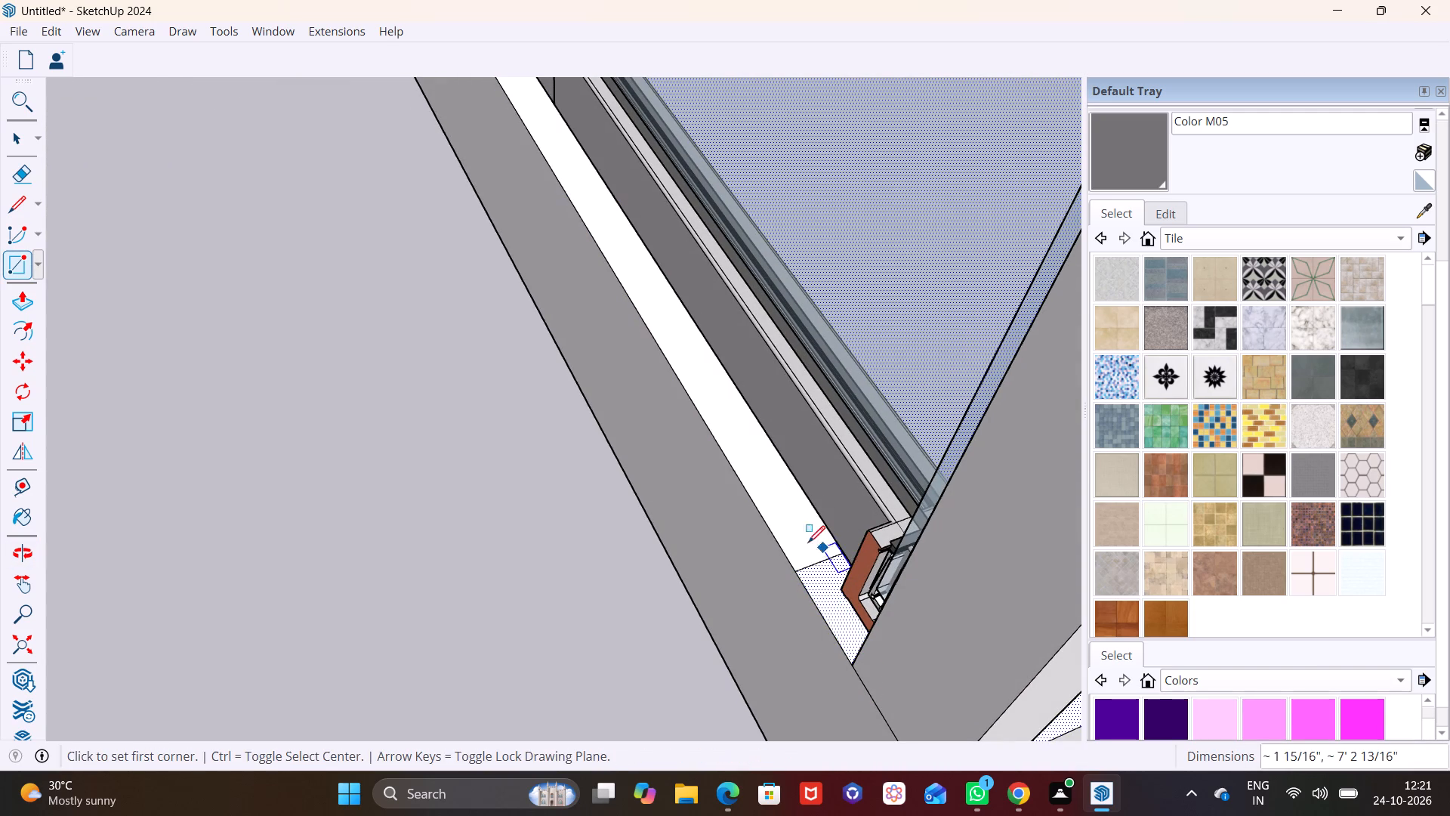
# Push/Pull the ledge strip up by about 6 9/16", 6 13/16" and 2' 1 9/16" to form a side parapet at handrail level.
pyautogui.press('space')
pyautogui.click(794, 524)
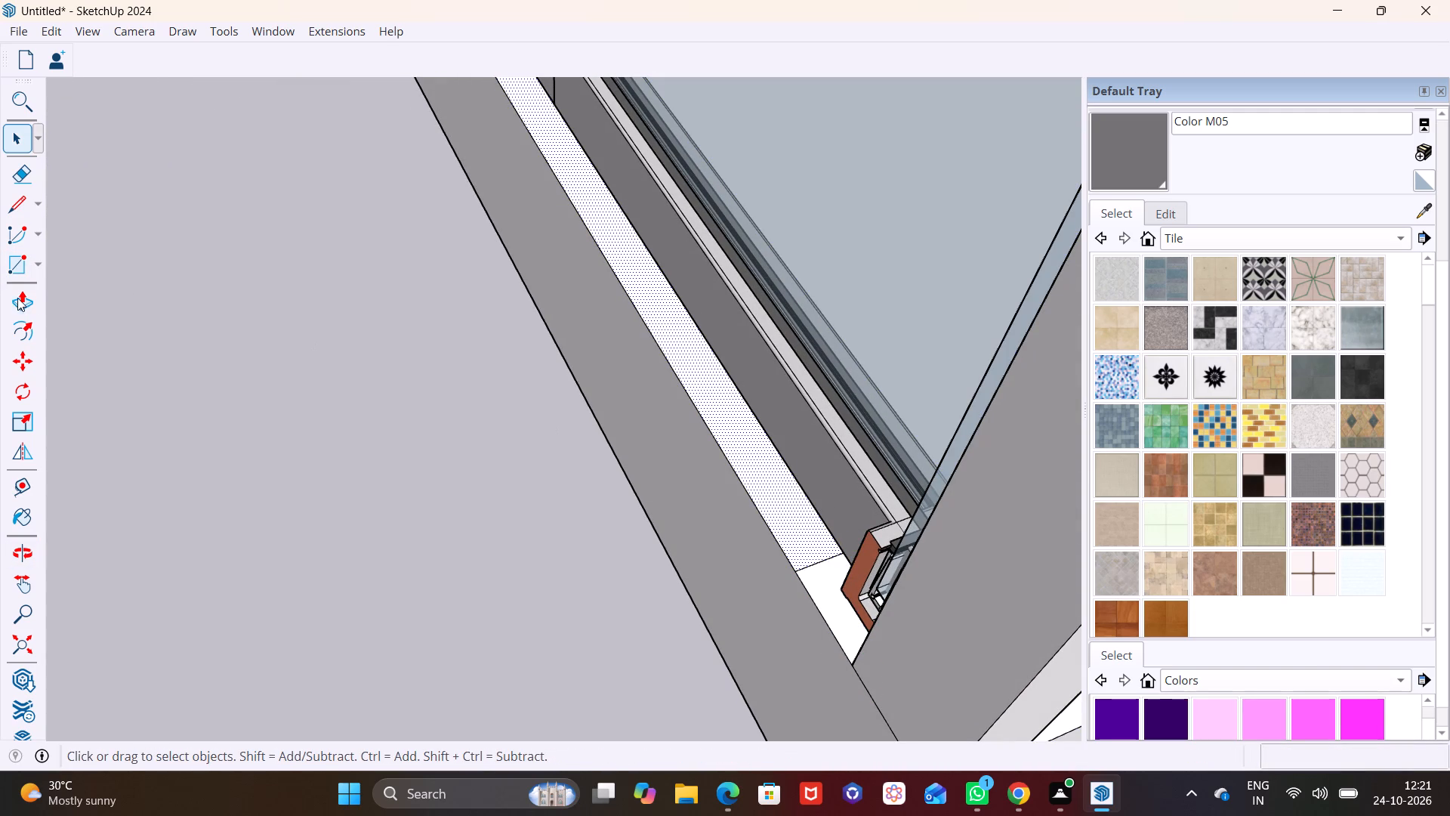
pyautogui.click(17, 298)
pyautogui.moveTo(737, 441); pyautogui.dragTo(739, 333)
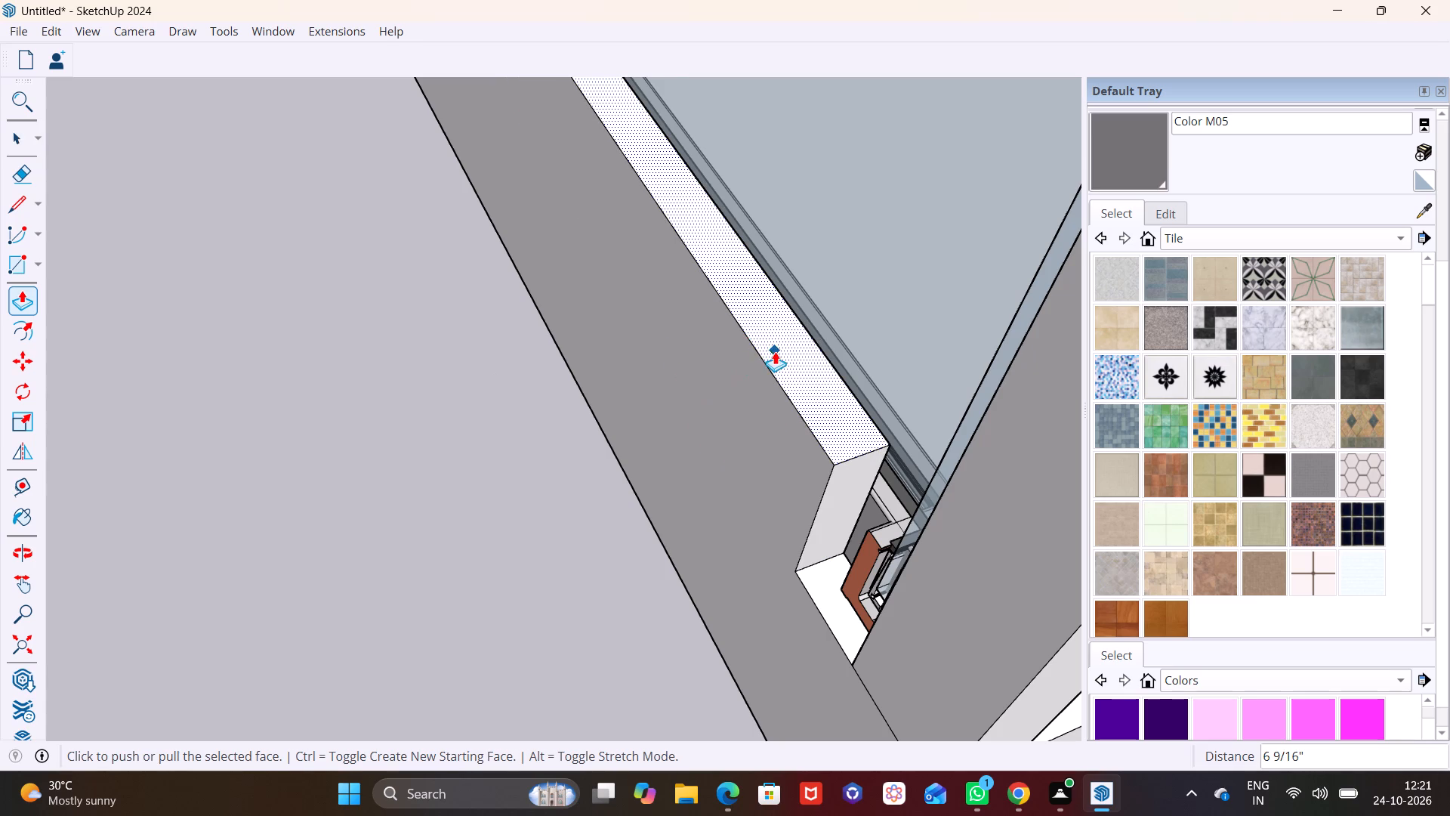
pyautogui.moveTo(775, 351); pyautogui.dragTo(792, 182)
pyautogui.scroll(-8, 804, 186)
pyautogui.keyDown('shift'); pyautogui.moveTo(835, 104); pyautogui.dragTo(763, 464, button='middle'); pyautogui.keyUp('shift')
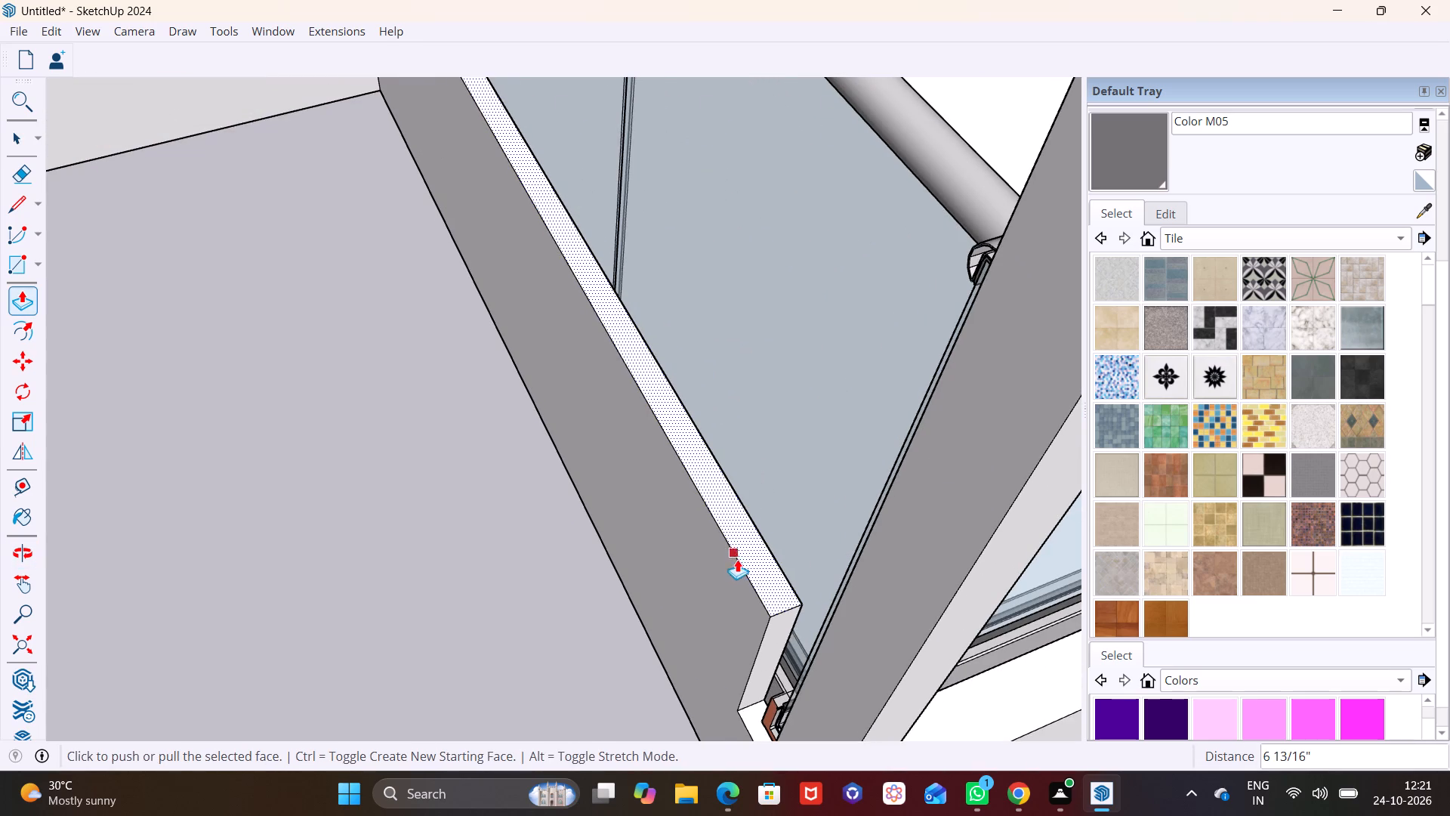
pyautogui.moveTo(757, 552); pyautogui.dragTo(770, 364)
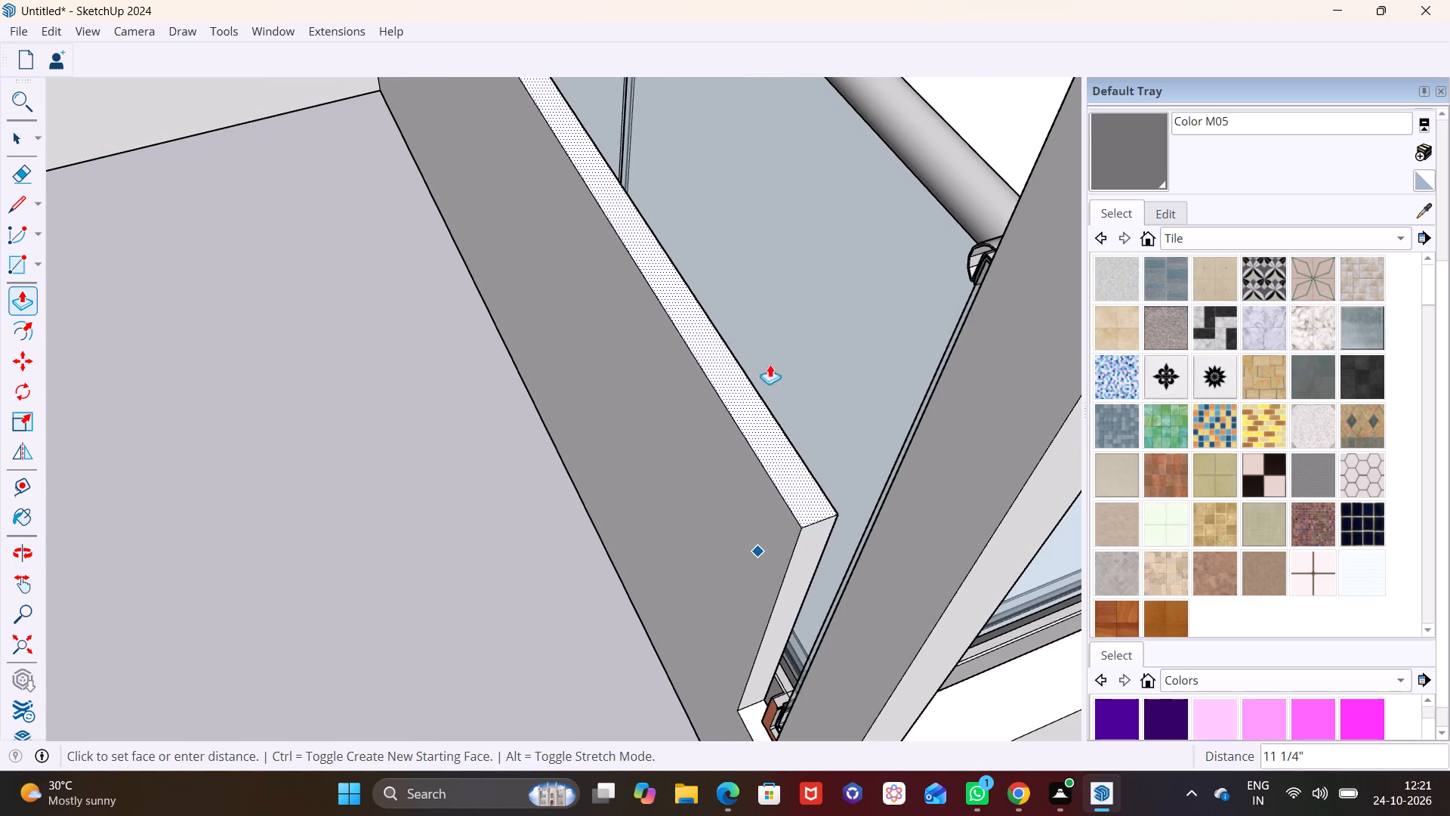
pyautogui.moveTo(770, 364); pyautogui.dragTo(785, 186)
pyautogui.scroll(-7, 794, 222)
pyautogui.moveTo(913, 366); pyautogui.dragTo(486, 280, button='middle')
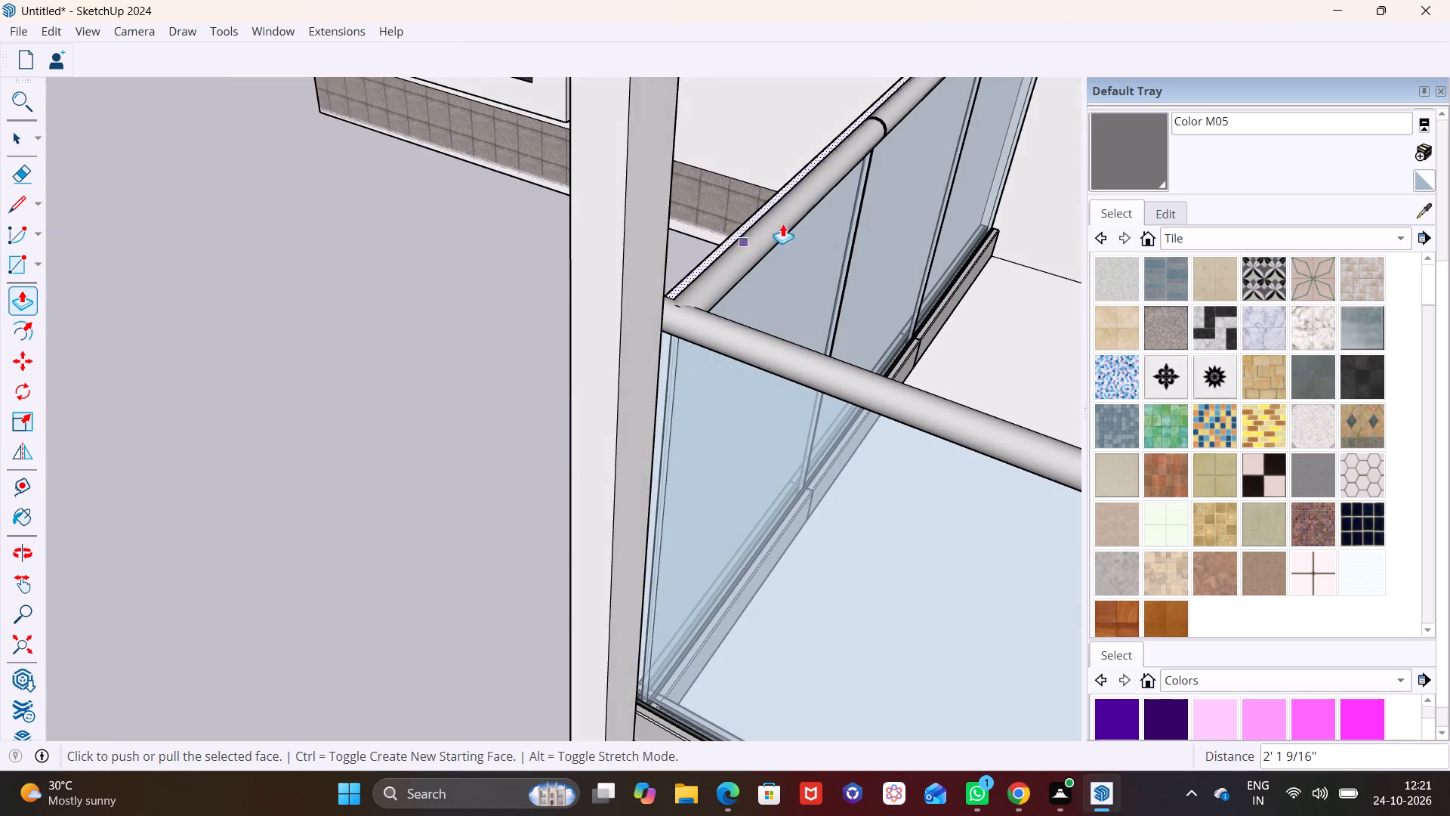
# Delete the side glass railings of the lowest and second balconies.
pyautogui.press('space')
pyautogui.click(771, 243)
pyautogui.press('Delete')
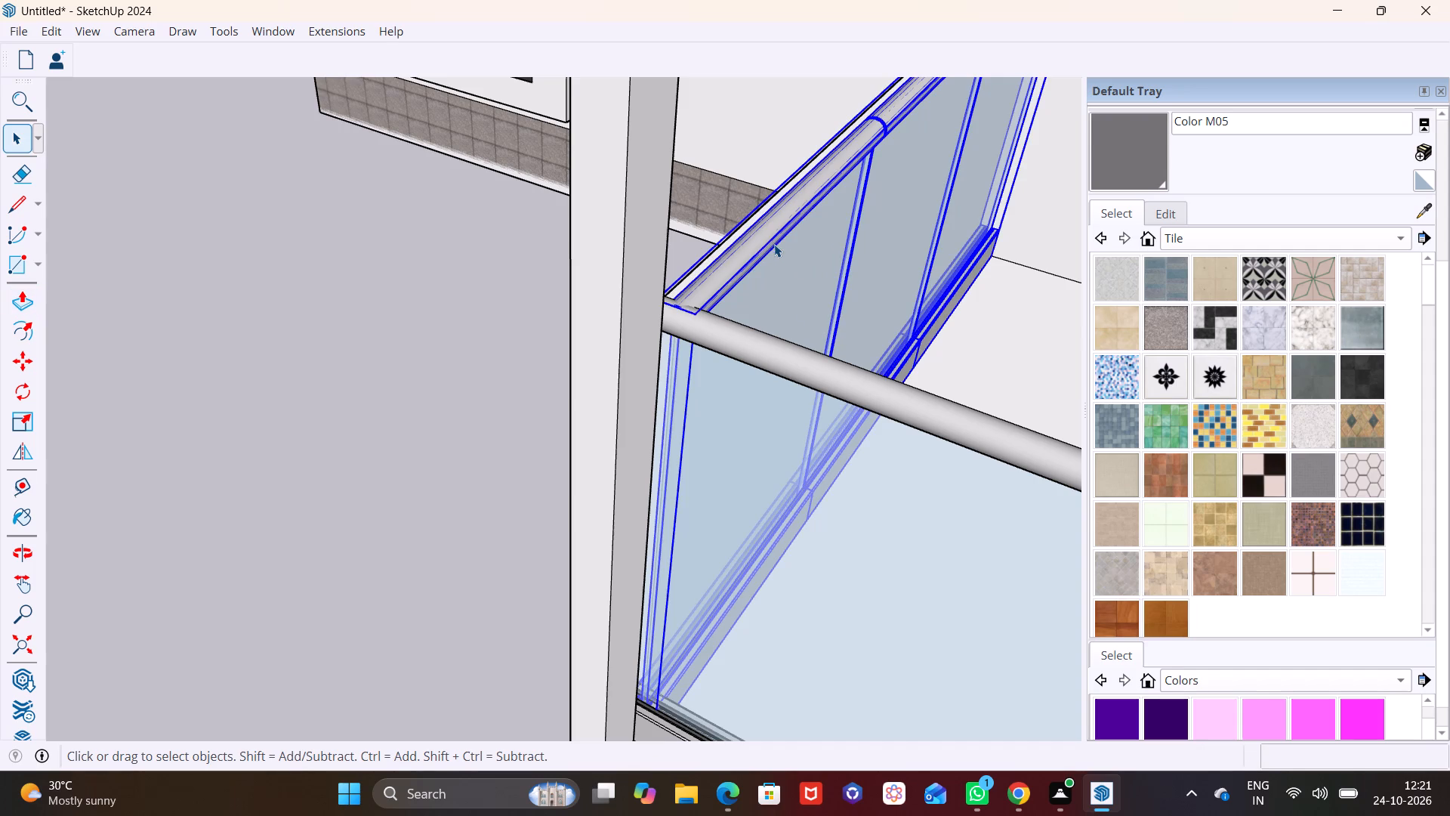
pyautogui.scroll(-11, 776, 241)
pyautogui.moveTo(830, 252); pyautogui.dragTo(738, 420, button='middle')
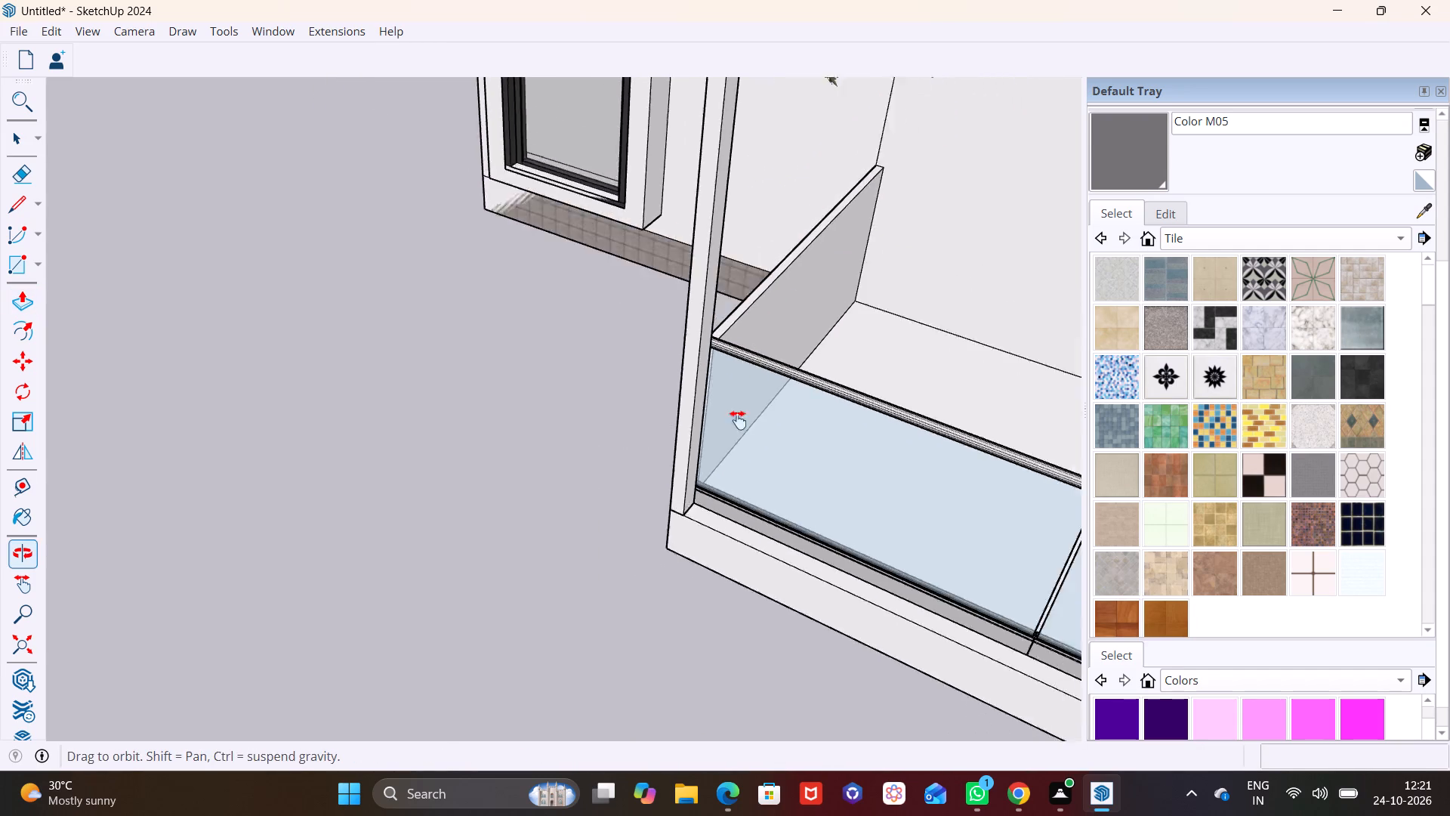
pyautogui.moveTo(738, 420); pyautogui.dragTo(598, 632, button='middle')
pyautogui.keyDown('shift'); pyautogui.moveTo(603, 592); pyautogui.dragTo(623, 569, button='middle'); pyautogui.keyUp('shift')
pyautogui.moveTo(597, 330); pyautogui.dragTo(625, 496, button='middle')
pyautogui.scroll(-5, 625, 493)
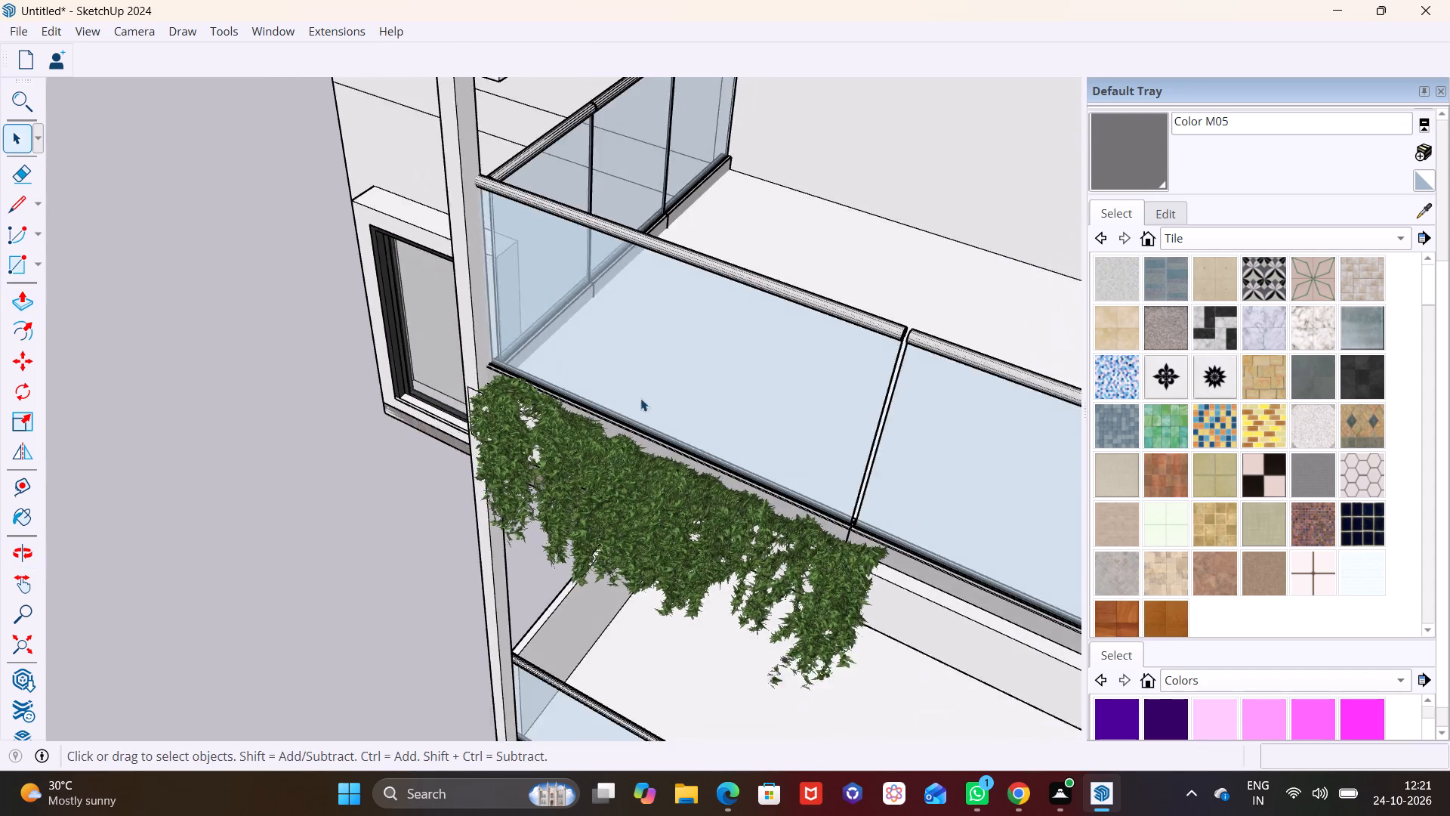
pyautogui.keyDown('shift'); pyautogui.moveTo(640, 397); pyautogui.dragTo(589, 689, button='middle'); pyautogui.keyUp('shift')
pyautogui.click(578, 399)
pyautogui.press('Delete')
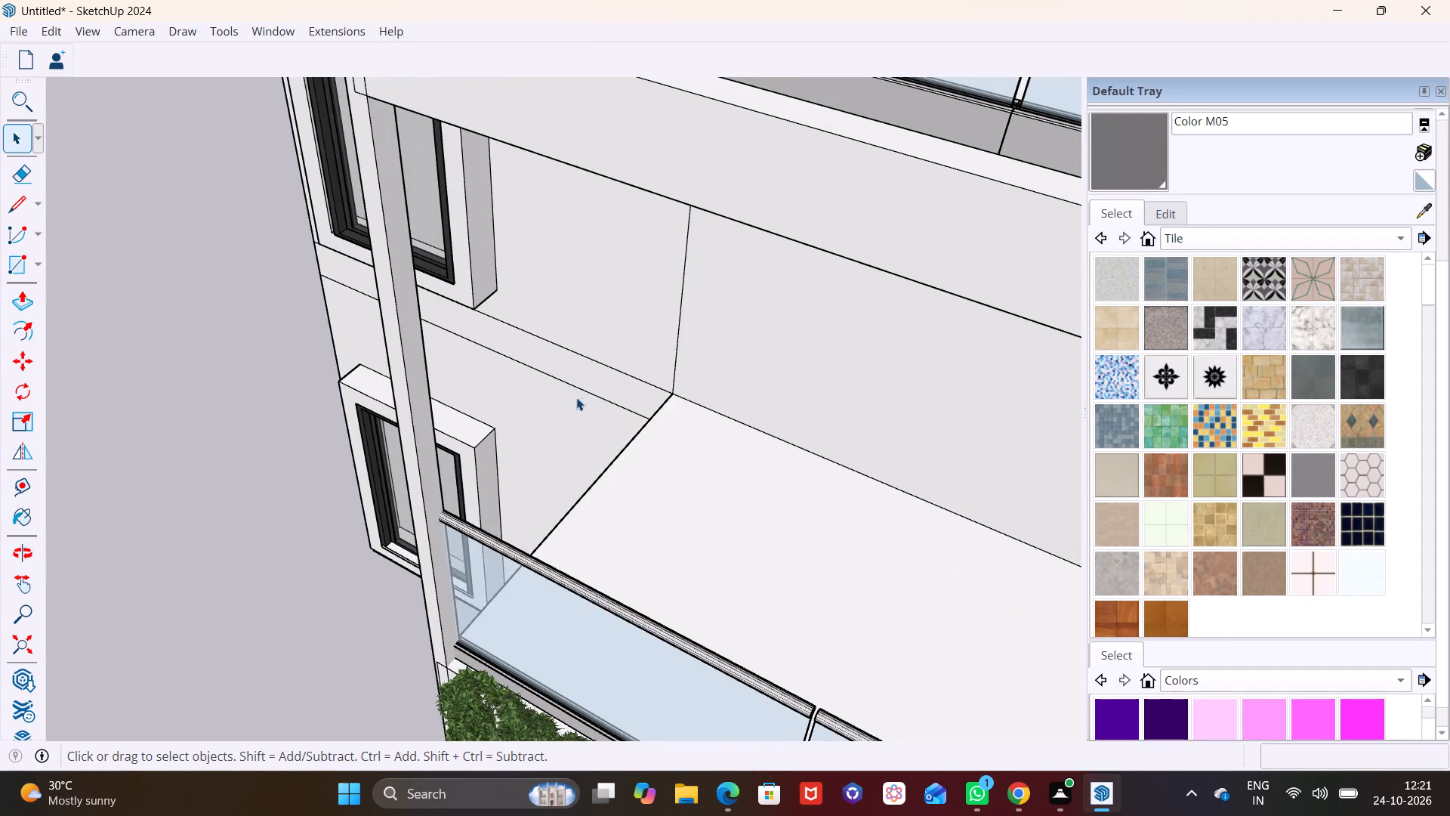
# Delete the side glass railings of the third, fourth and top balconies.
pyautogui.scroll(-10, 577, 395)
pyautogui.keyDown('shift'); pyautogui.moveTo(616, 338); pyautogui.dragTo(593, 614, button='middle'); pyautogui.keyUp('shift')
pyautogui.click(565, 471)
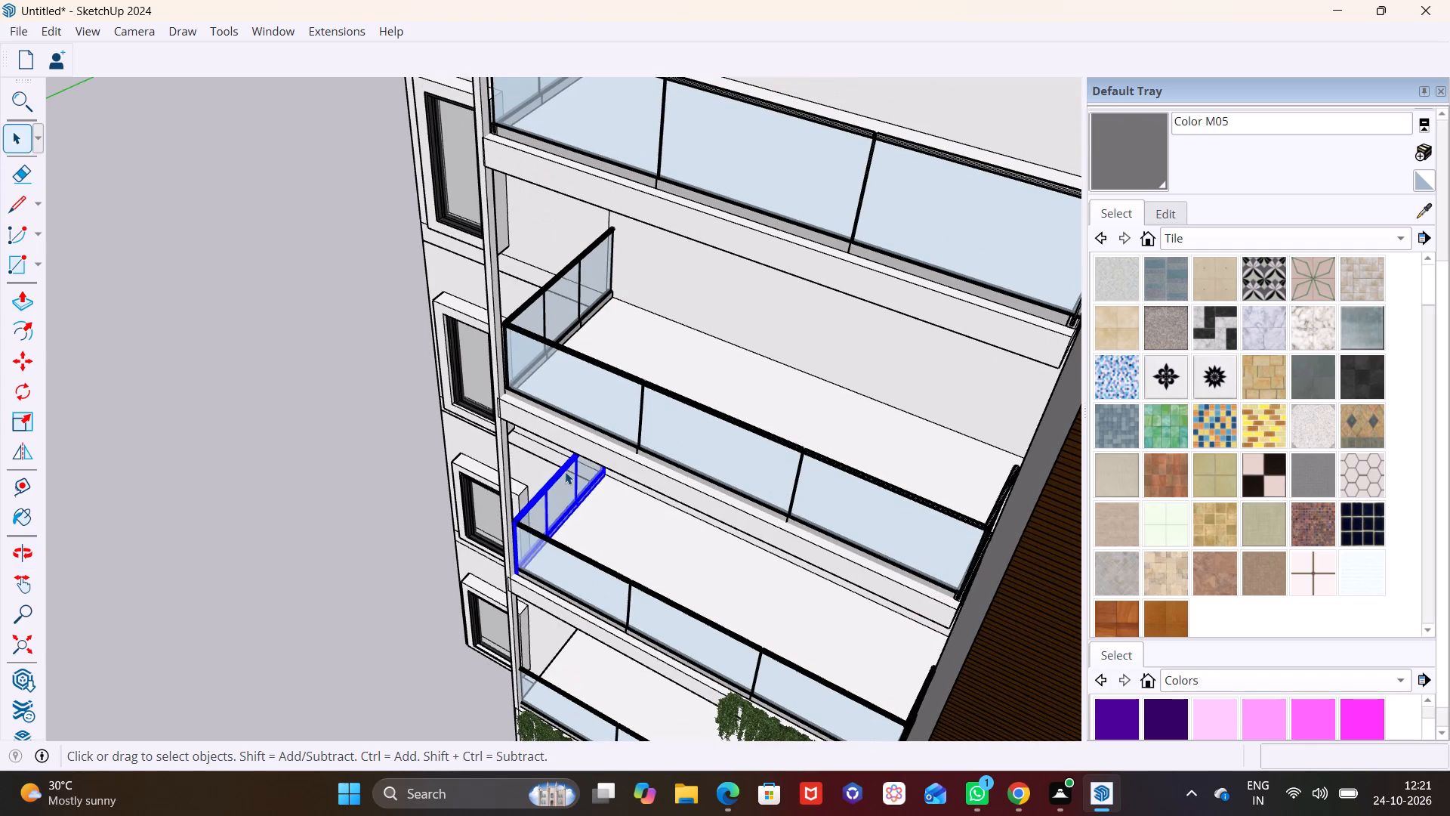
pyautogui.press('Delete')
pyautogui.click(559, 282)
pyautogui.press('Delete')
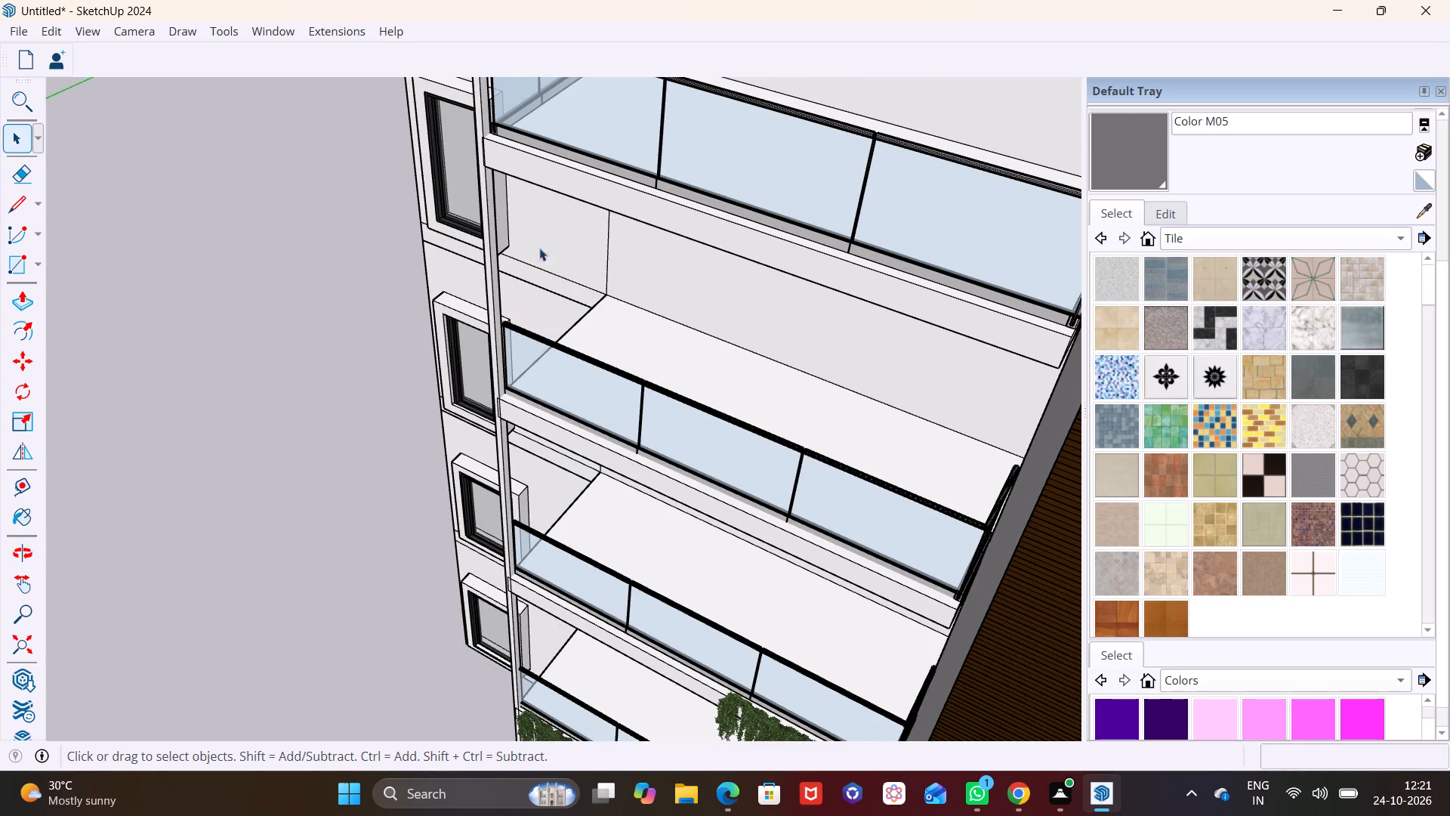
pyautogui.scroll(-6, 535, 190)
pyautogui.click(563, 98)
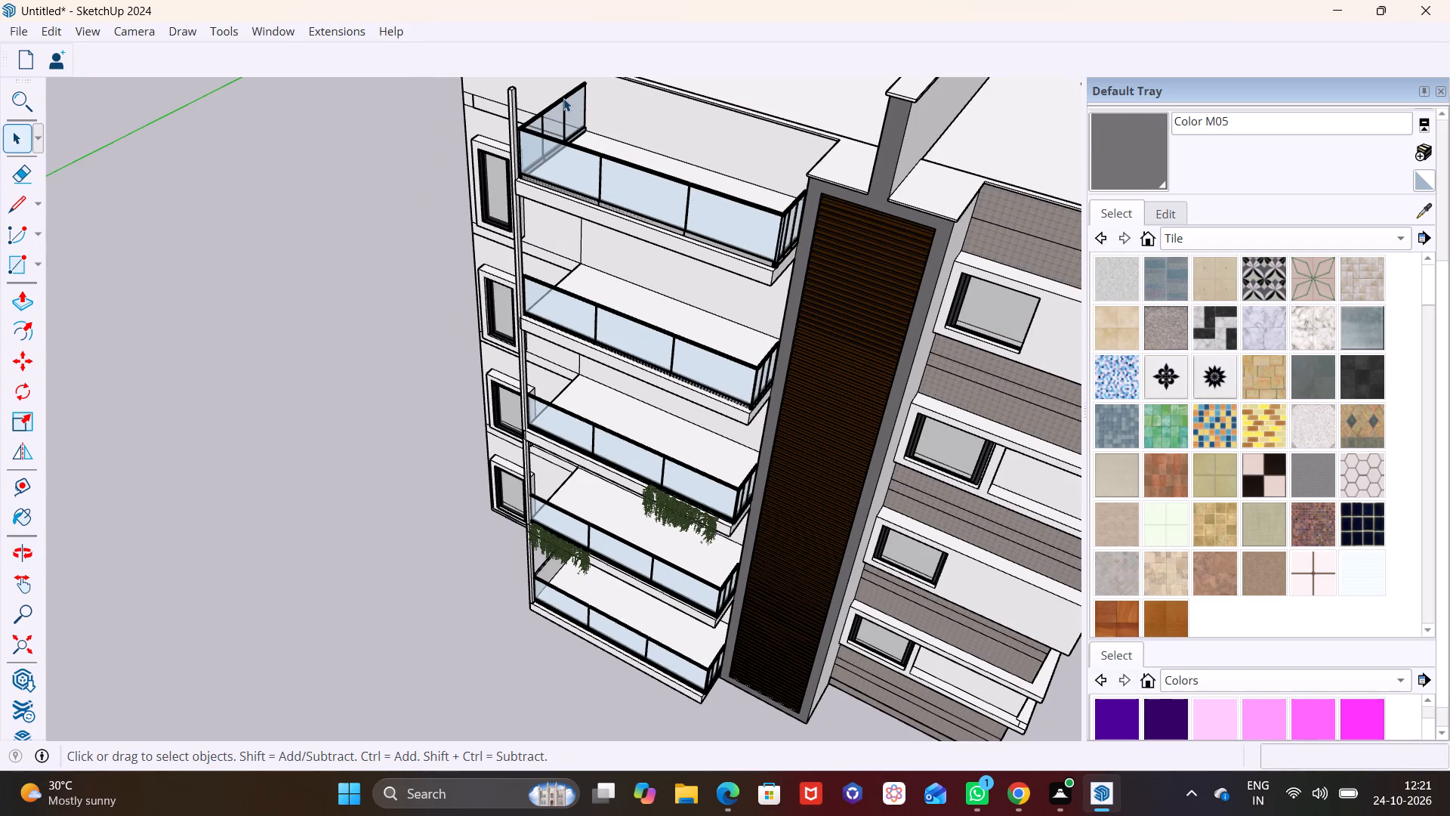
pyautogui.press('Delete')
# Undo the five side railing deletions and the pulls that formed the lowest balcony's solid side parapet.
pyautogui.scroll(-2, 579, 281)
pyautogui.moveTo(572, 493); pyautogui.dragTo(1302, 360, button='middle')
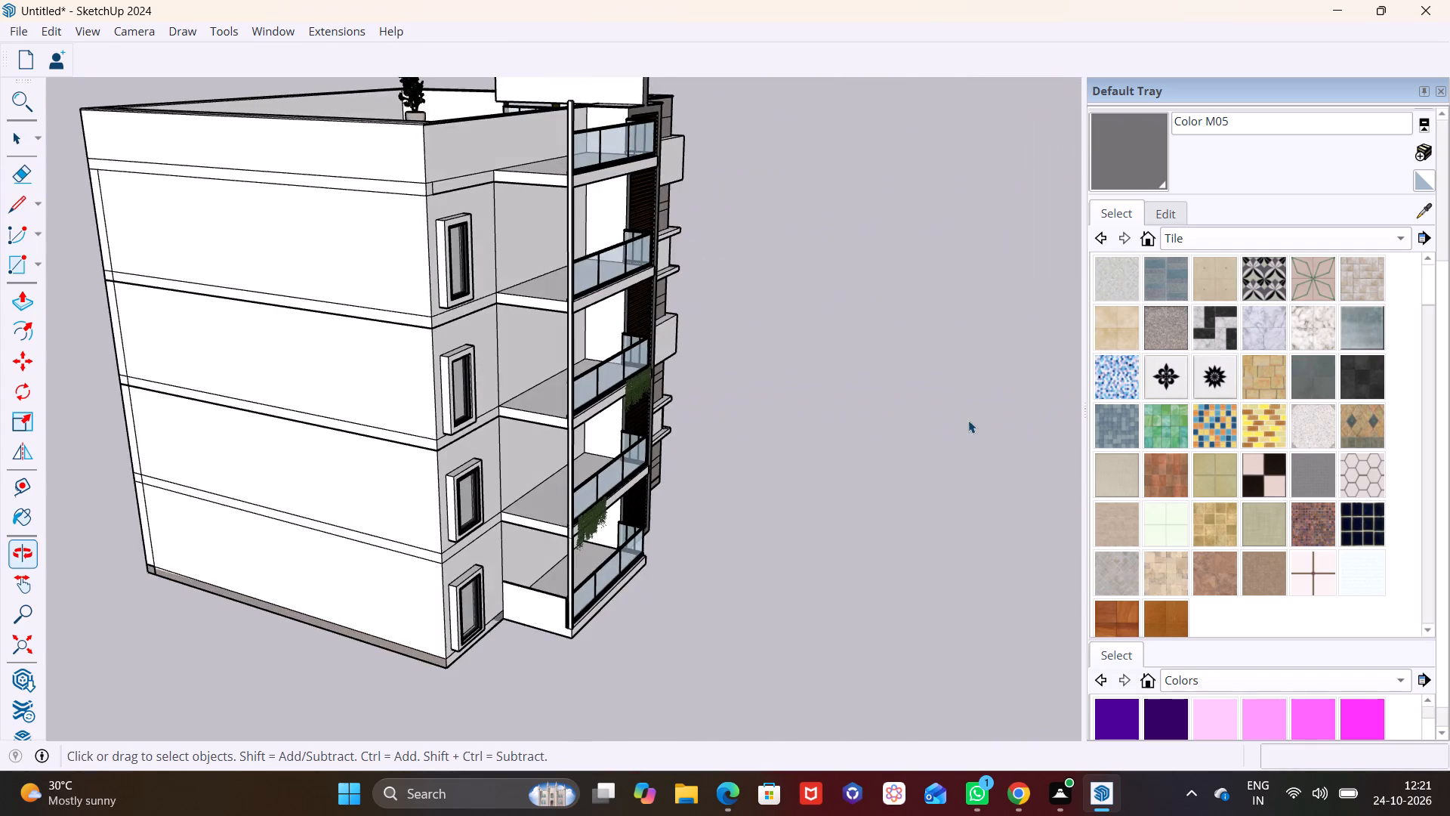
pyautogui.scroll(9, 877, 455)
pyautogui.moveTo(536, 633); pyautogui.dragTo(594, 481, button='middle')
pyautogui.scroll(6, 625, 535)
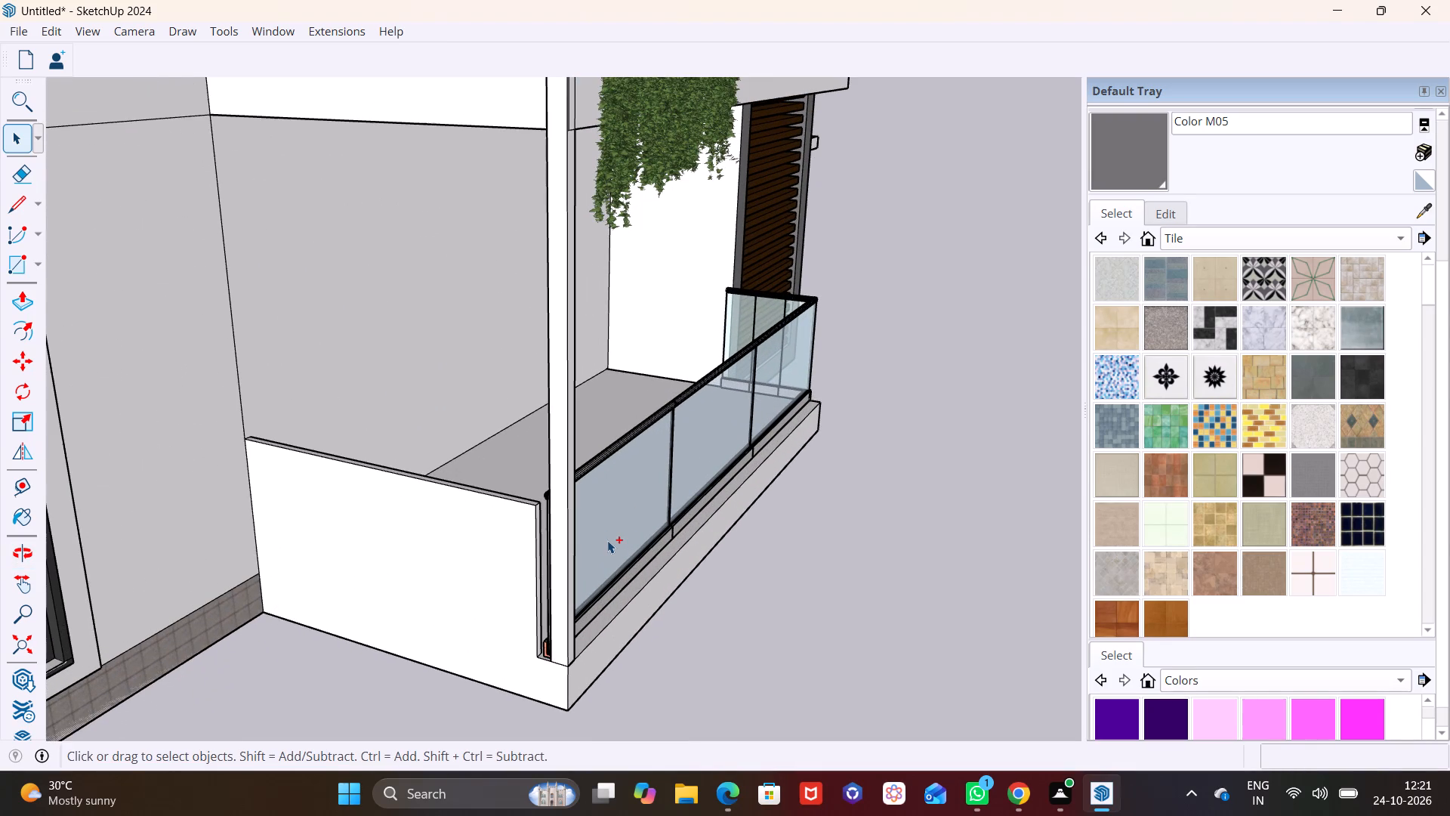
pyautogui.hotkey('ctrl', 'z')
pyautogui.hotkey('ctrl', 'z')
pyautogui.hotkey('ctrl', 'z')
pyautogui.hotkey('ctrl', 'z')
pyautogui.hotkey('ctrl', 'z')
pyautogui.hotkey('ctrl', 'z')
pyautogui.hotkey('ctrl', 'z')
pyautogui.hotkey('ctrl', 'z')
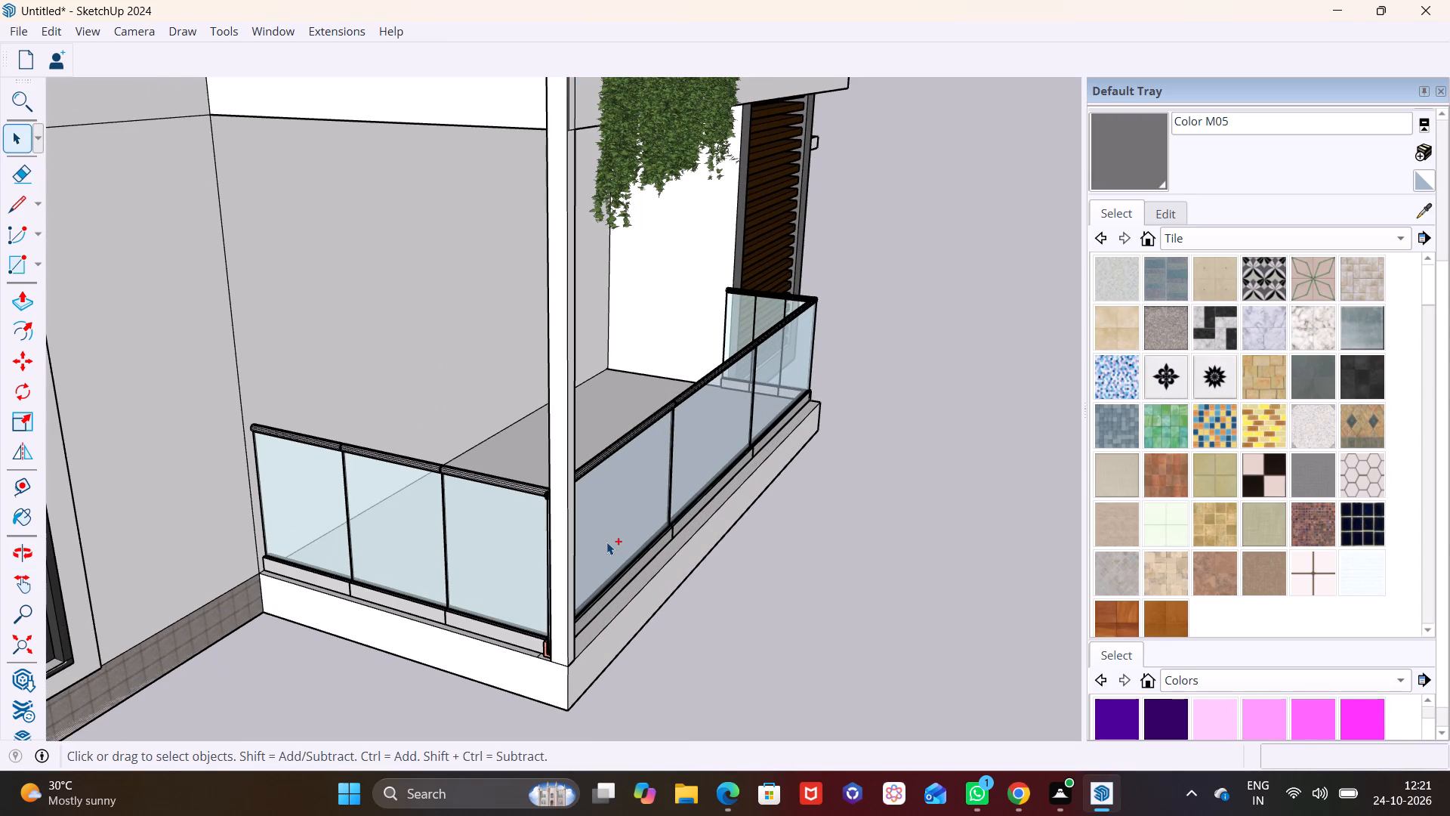
# Keep undoing through the ledge rectangle and the post extrusions until the vertical corner post is removed.
pyautogui.hotkey('ctrl', 'z')
pyautogui.hotkey('ctrl', 'z')
pyautogui.hotkey('ctrl', 'z')
pyautogui.hotkey('ctrl', 'z')
pyautogui.hotkey('ctrl', 'z')
pyautogui.hotkey('ctrl', 'z')
pyautogui.hotkey('ctrl', 'z')
pyautogui.hotkey('ctrl', 'z')
pyautogui.hotkey('ctrl', 'z')
pyautogui.hotkey('ctrl', 'z')
pyautogui.hotkey('ctrl', 'z')
pyautogui.hotkey('ctrl', 'z')
pyautogui.hotkey('ctrl', 'z')
pyautogui.hotkey('ctrl', 'z')
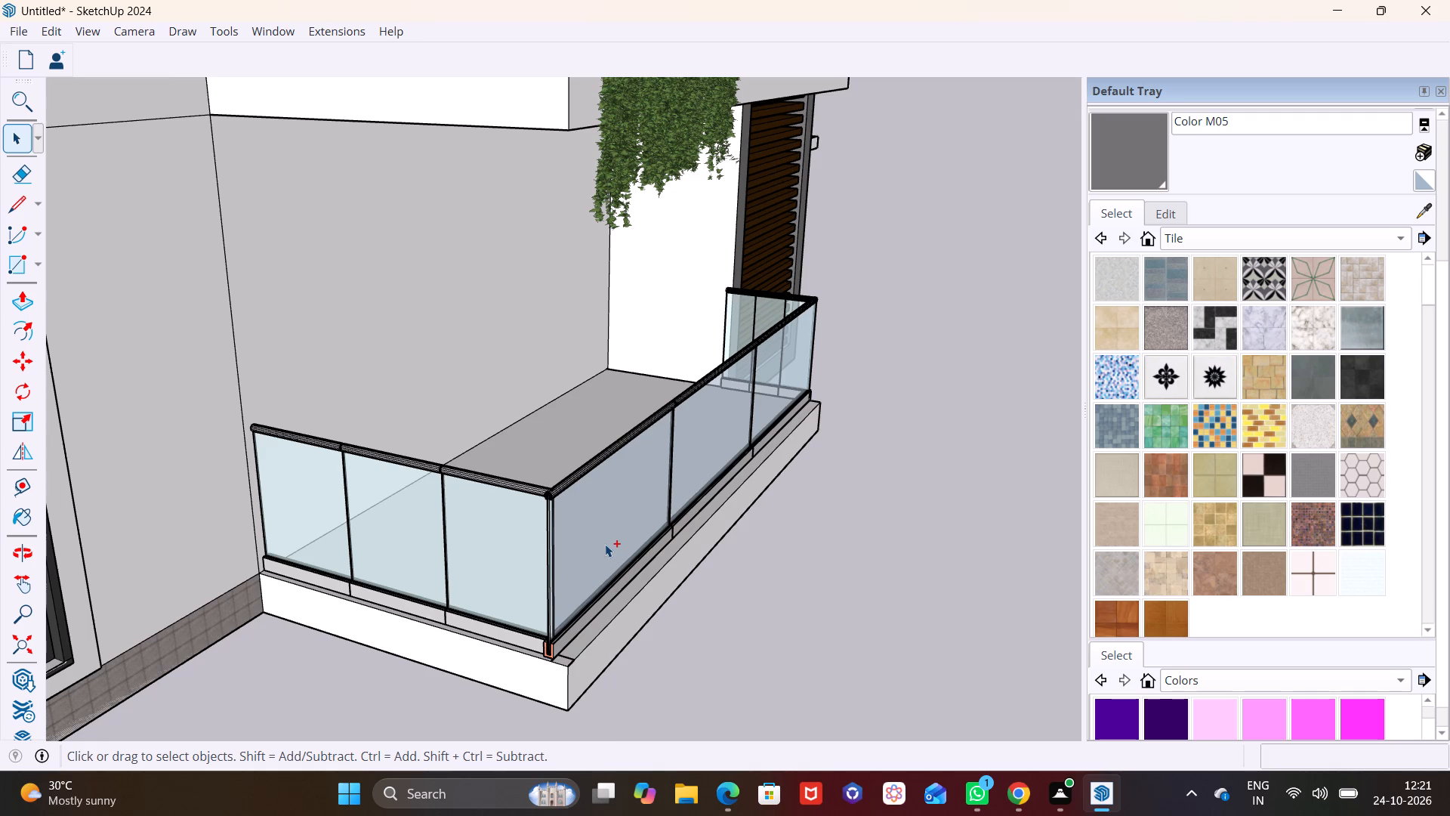
# Undo one more change and delete the side glass railings of the lowest, second and third balconies.
pyautogui.hotkey('ctrl', 'z')
pyautogui.scroll(3, 483, 589)
pyautogui.click(533, 449)
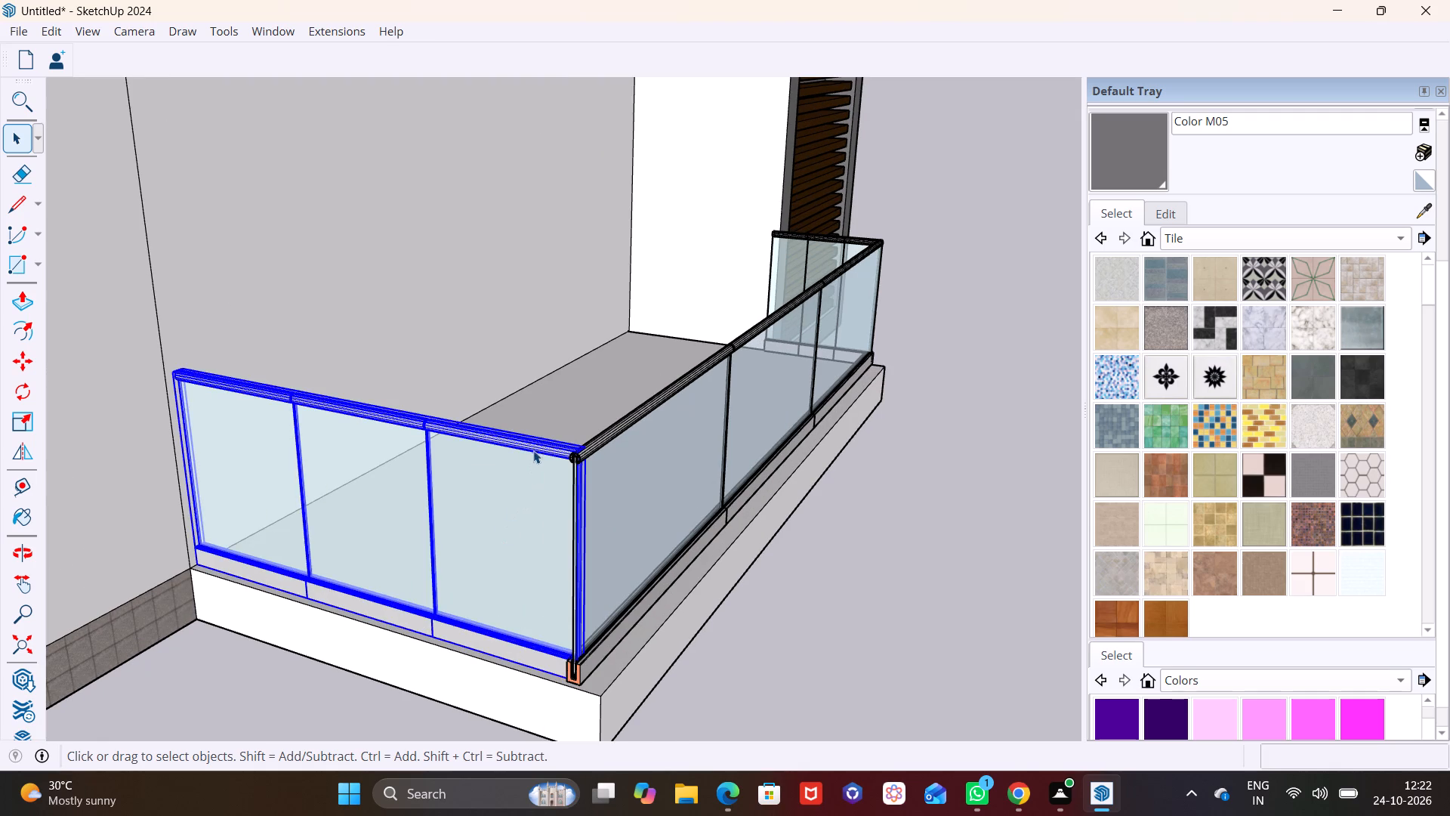
pyautogui.press('Delete')
pyautogui.scroll(-8, 536, 467)
pyautogui.keyDown('shift'); pyautogui.moveTo(521, 363); pyautogui.dragTo(496, 713, button='middle'); pyautogui.keyUp('shift')
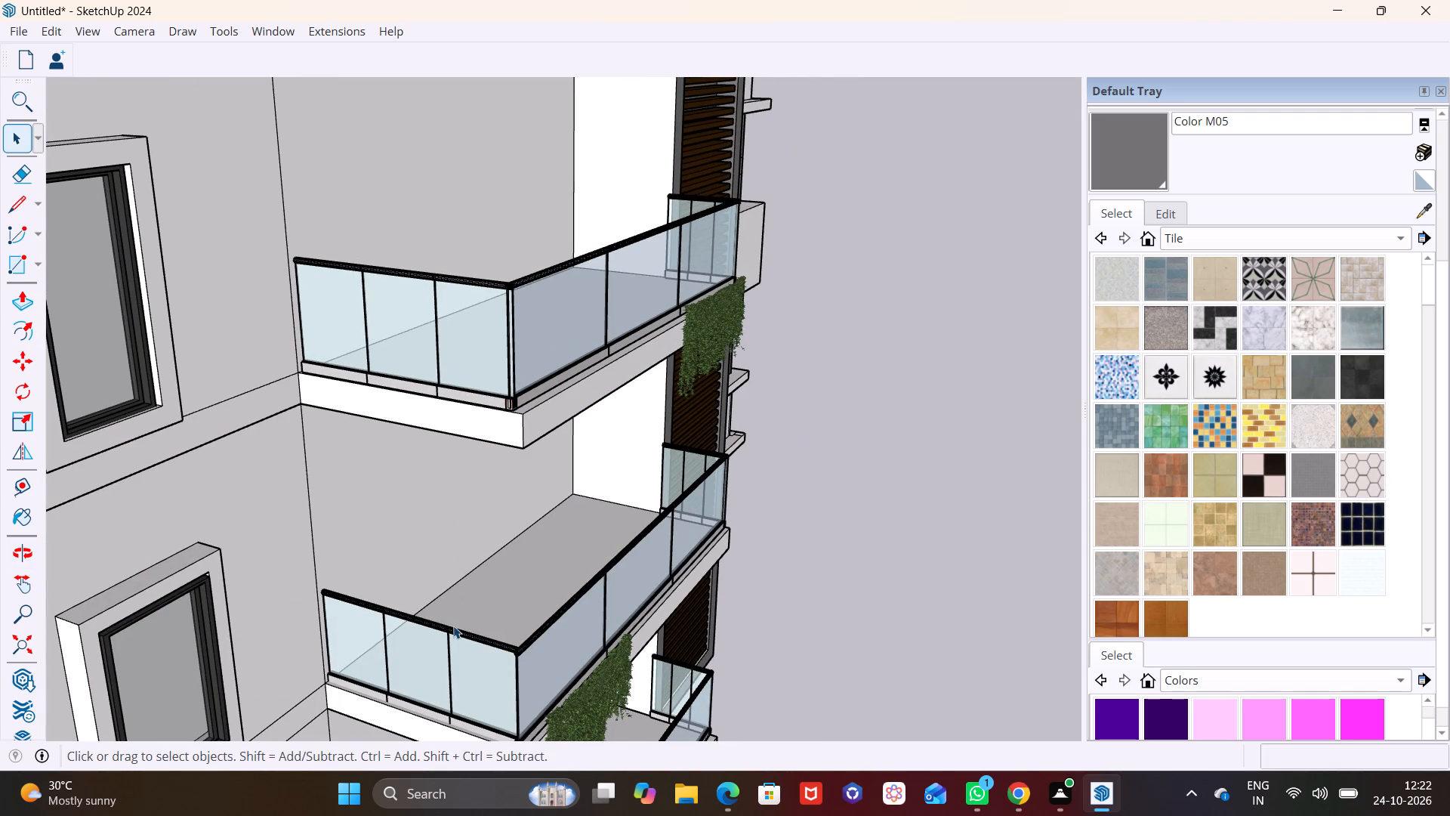
pyautogui.click(453, 626)
pyautogui.press('BackSpace')
pyautogui.click(480, 283)
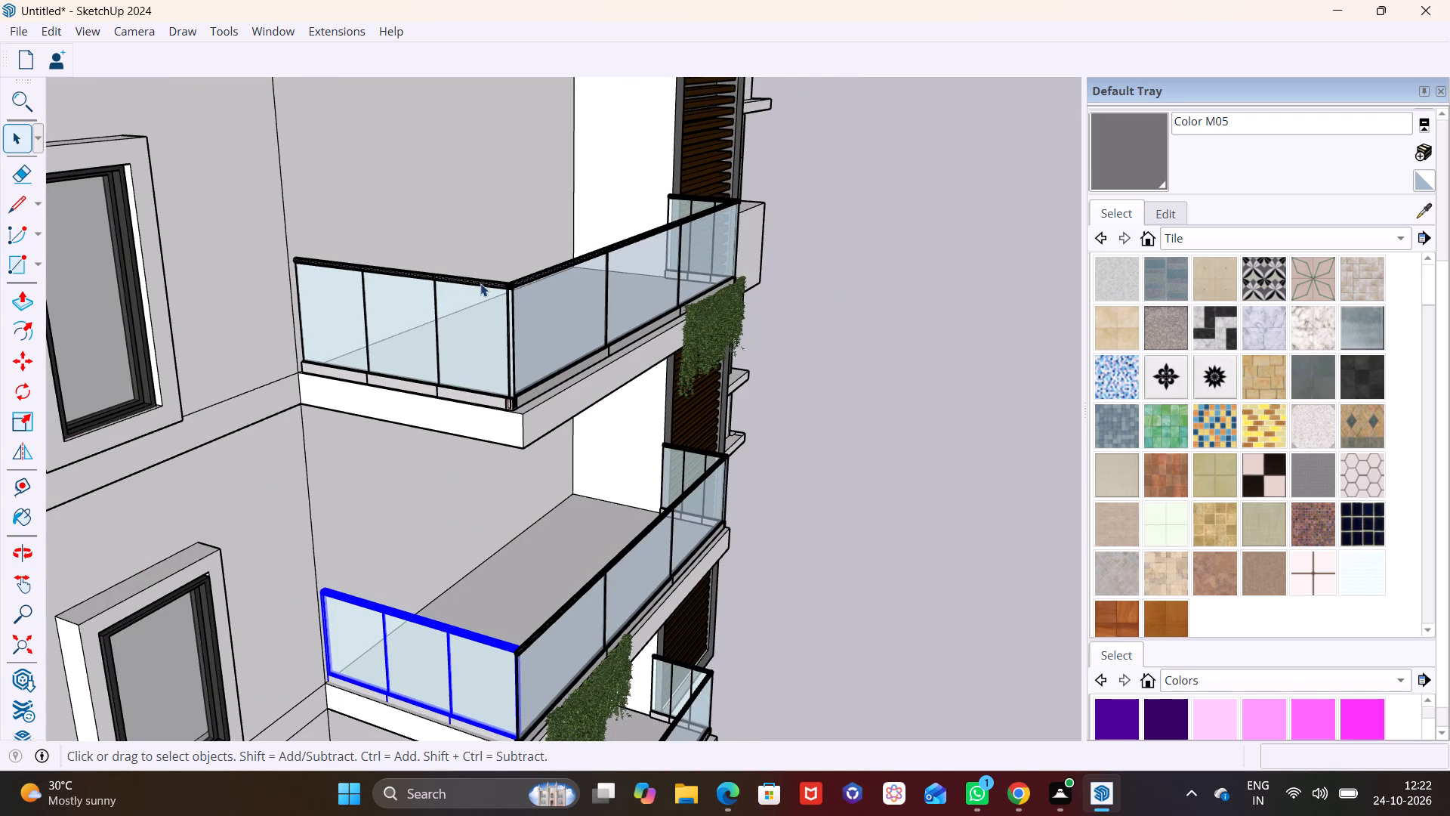
pyautogui.press('BackSpace')
pyautogui.press('Delete')
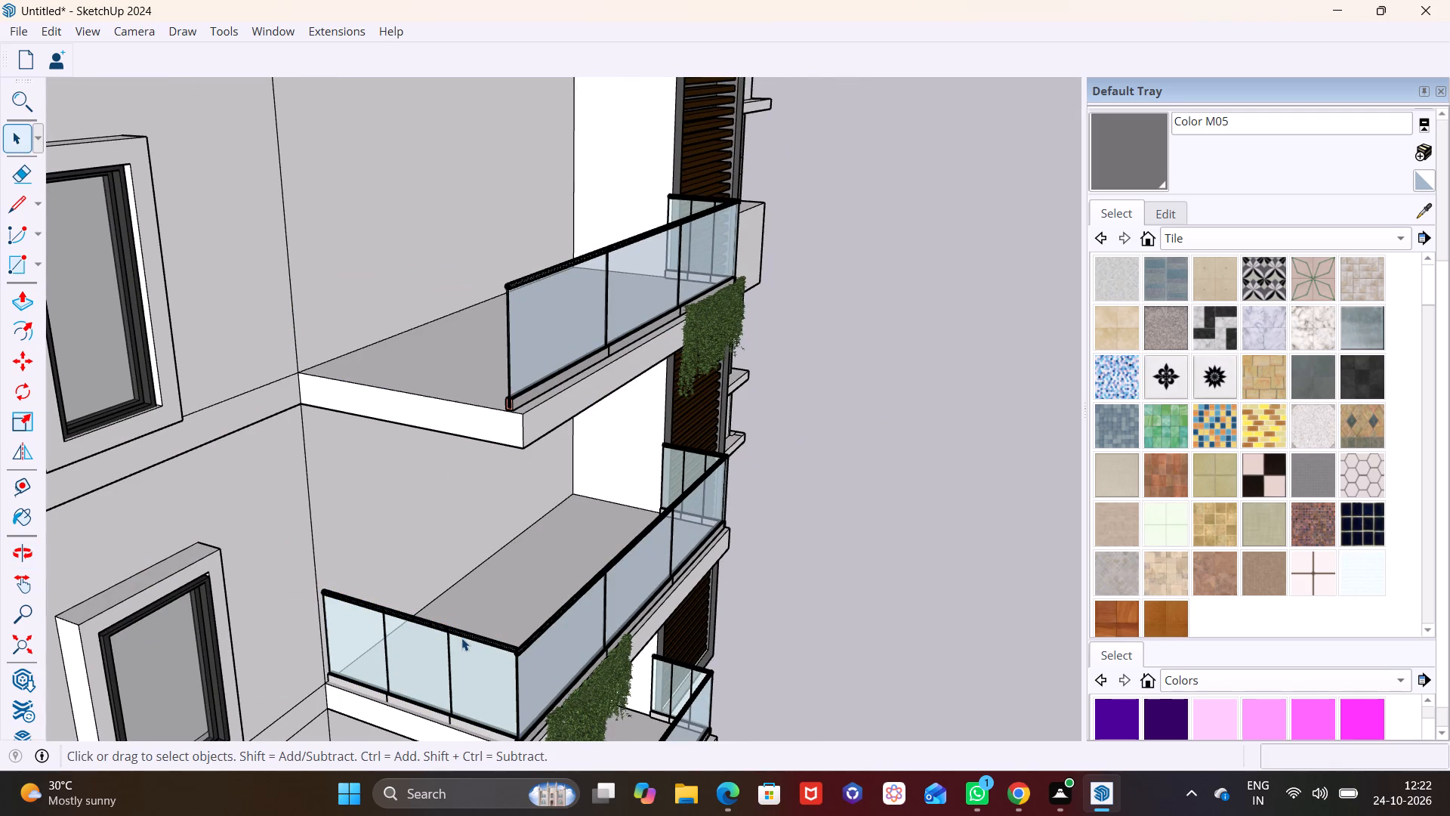
pyautogui.click(467, 633)
pyautogui.press('Delete')
# Delete the side glass railings of the fourth and top balconies.
pyautogui.scroll(-8, 467, 607)
pyautogui.click(469, 181)
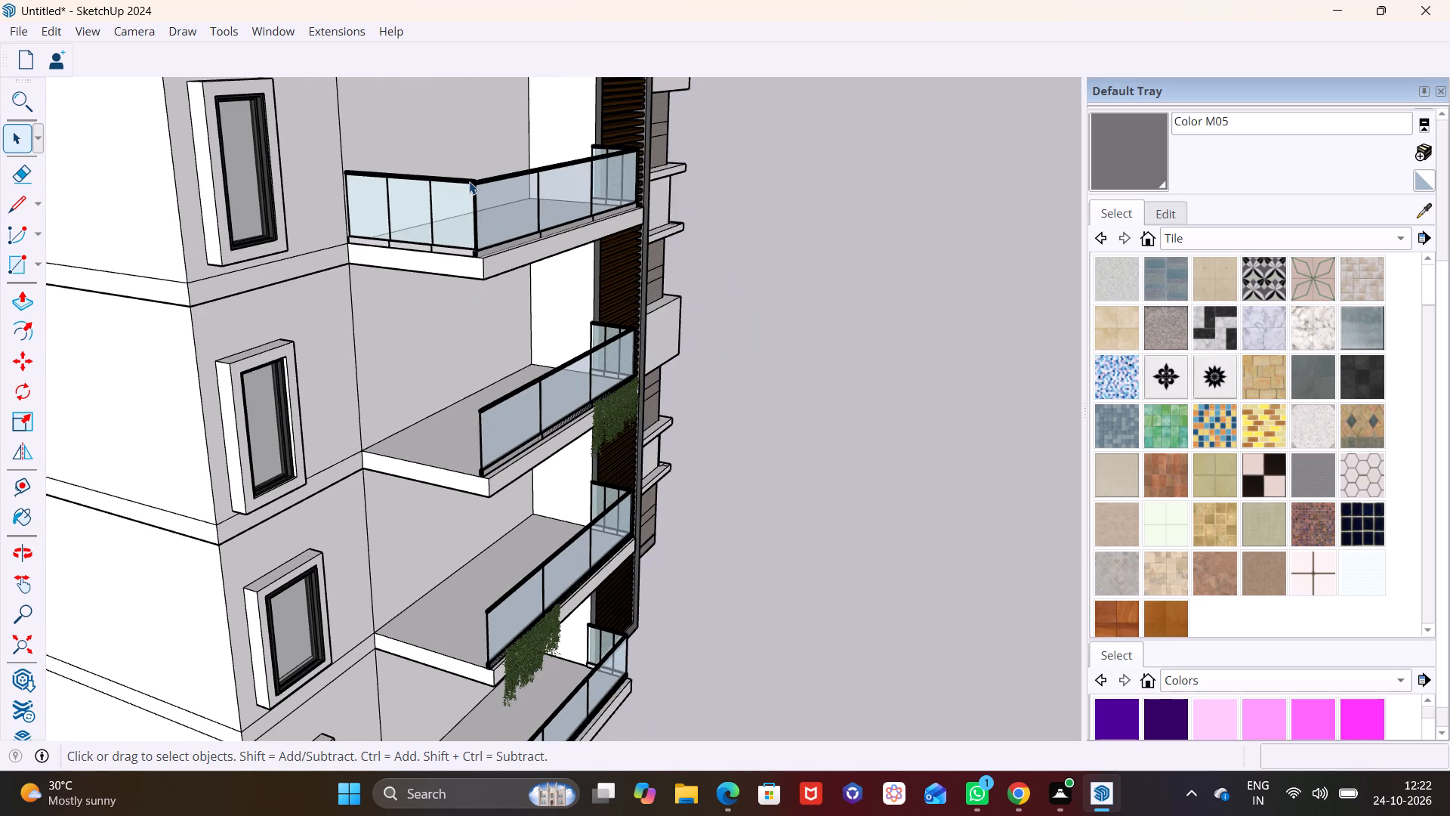
pyautogui.press('Delete')
pyautogui.scroll(-8, 475, 185)
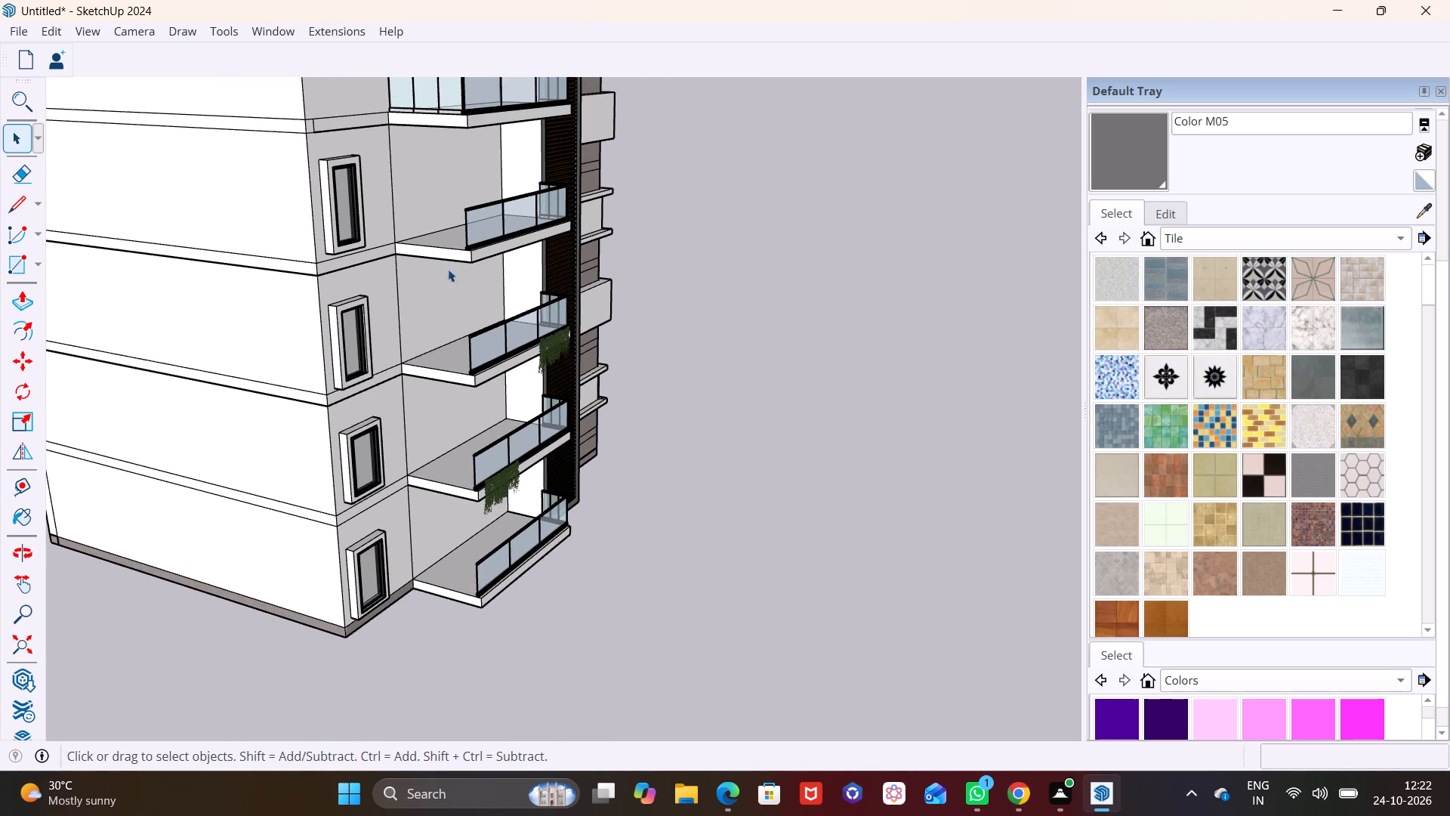
pyautogui.keyDown('shift'); pyautogui.moveTo(460, 215); pyautogui.dragTo(475, 403, button='middle'); pyautogui.keyUp('shift')
pyautogui.click(441, 290)
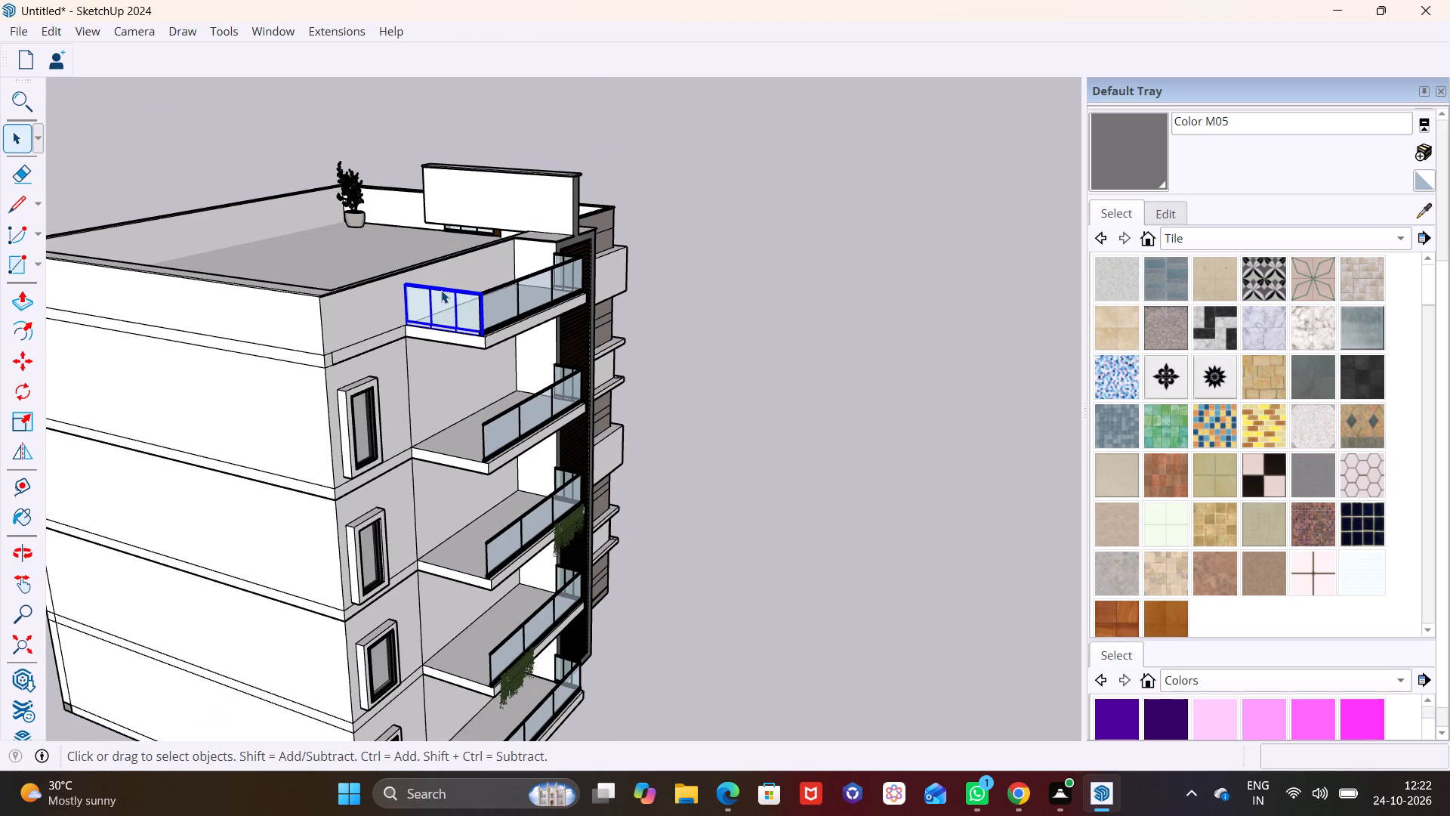
pyautogui.press('Delete')
# Scale the lowest balcony's front glass railing to 0.97 along the green axis, pulling its open end in from the side edge.
pyautogui.scroll(7, 430, 562)
pyautogui.keyDown('shift'); pyautogui.scroll(1, 471, 625); pyautogui.keyUp('shift')
pyautogui.keyDown('shift'); pyautogui.moveTo(471, 625); pyautogui.dragTo(509, 388, button='middle'); pyautogui.keyUp('shift')
pyautogui.keyDown('shift'); pyautogui.moveTo(554, 633); pyautogui.dragTo(561, 548, button='middle'); pyautogui.keyUp('shift')
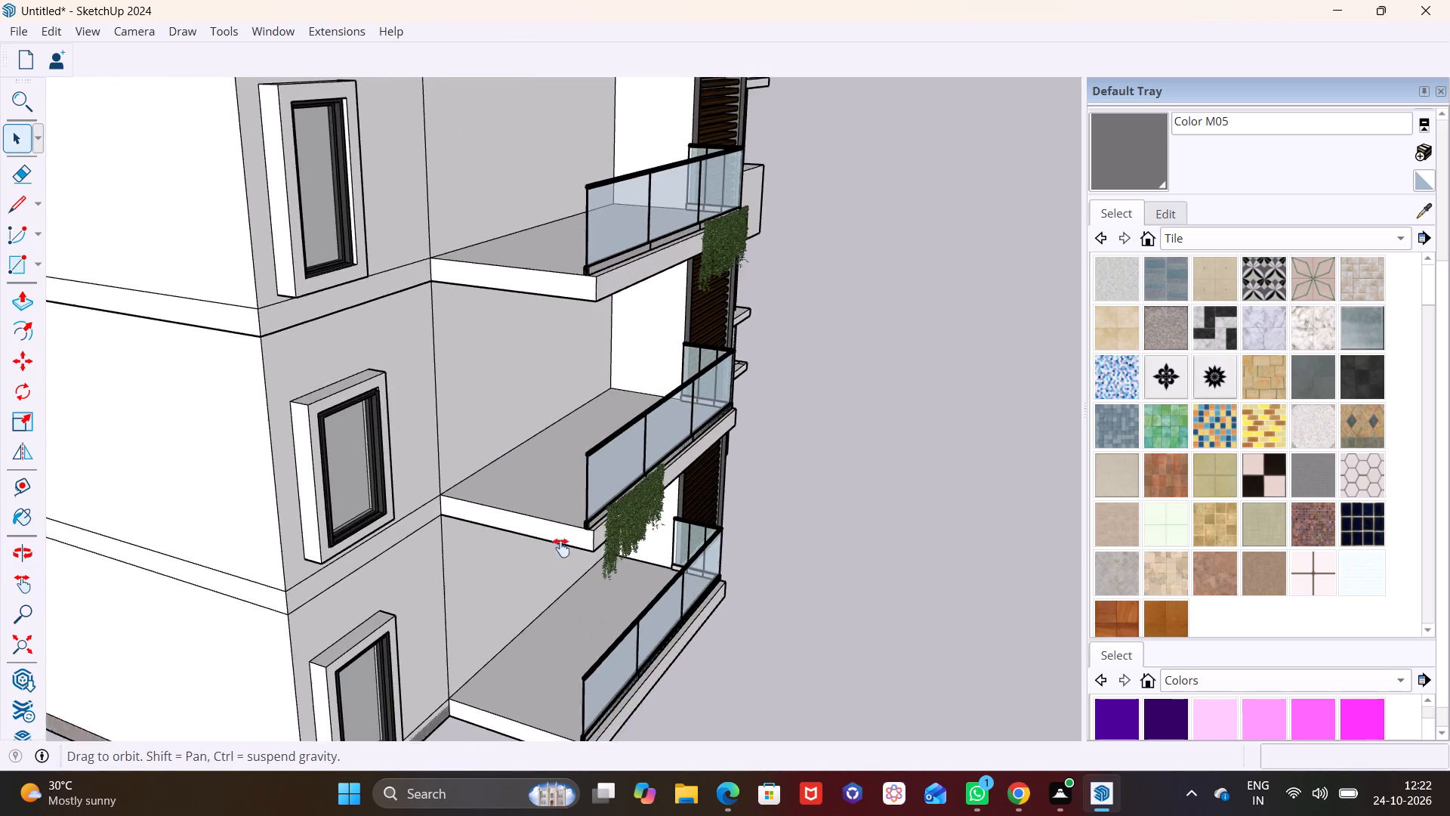
pyautogui.keyDown('shift'); pyautogui.moveTo(561, 548); pyautogui.dragTo(592, 440, button='middle'); pyautogui.keyUp('shift')
pyautogui.scroll(12, 628, 521)
pyautogui.moveTo(652, 506); pyautogui.dragTo(522, 632, button='middle')
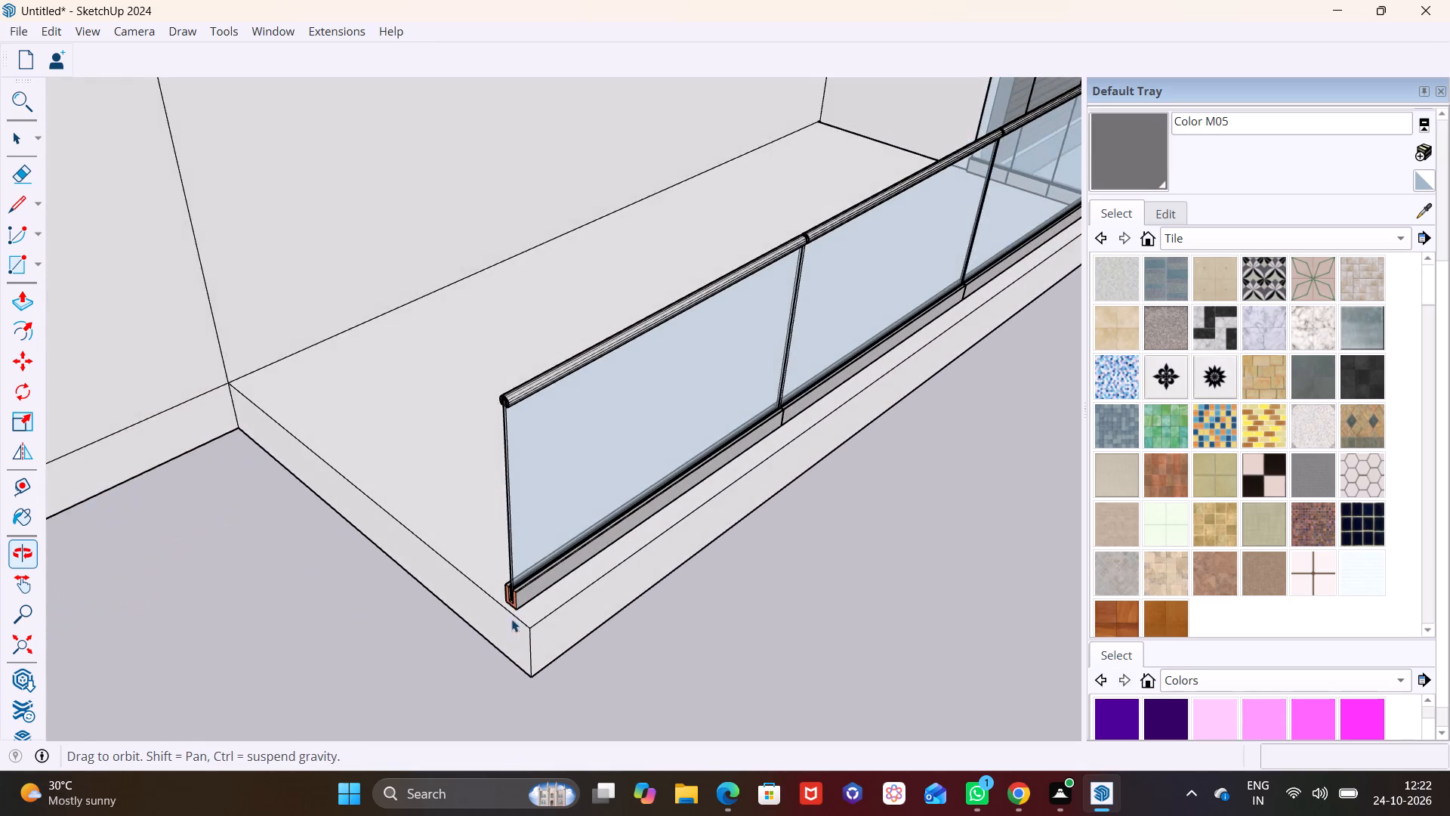
pyautogui.scroll(-3, 525, 559)
pyautogui.click(524, 554)
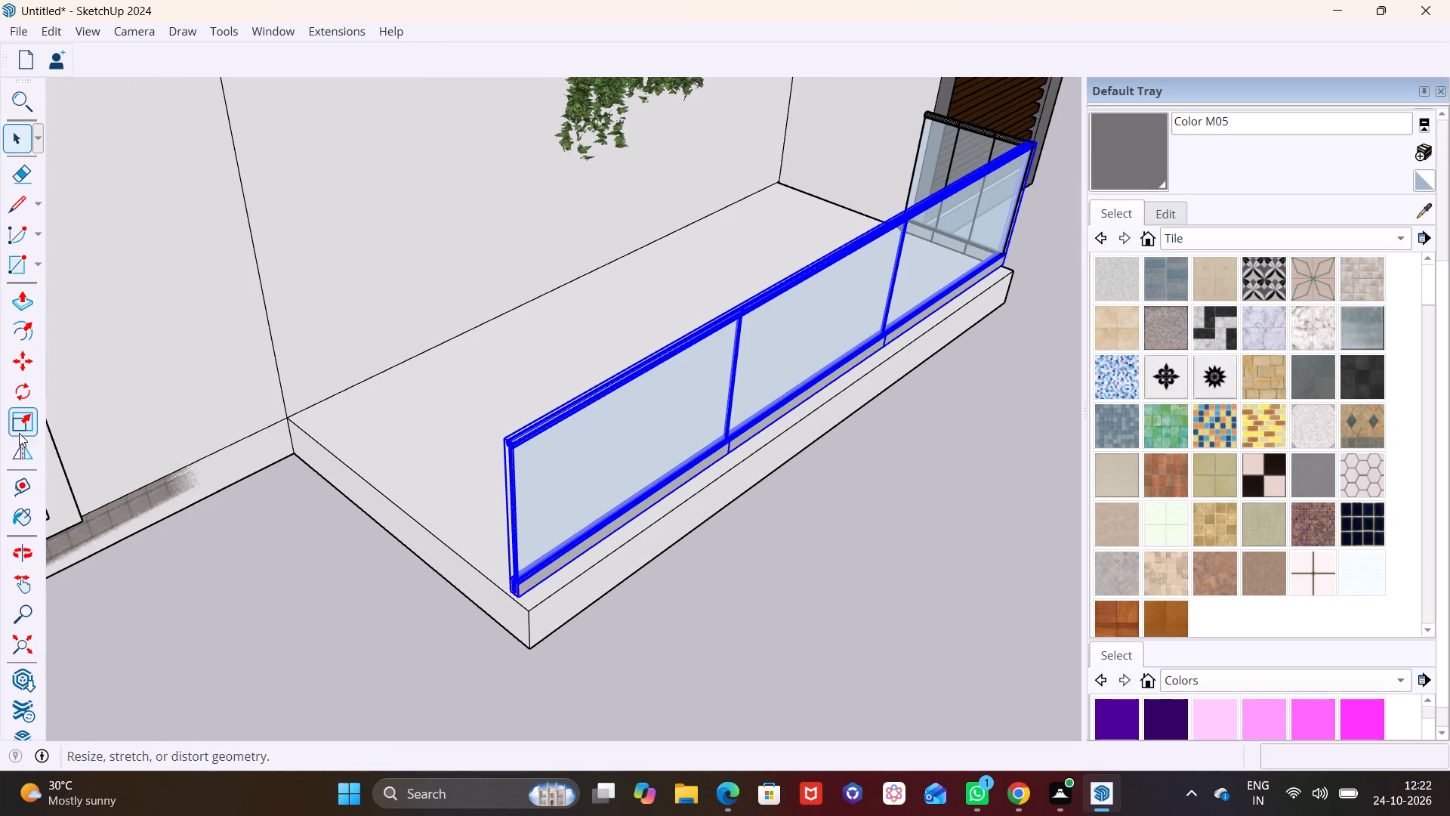
pyautogui.click(19, 433)
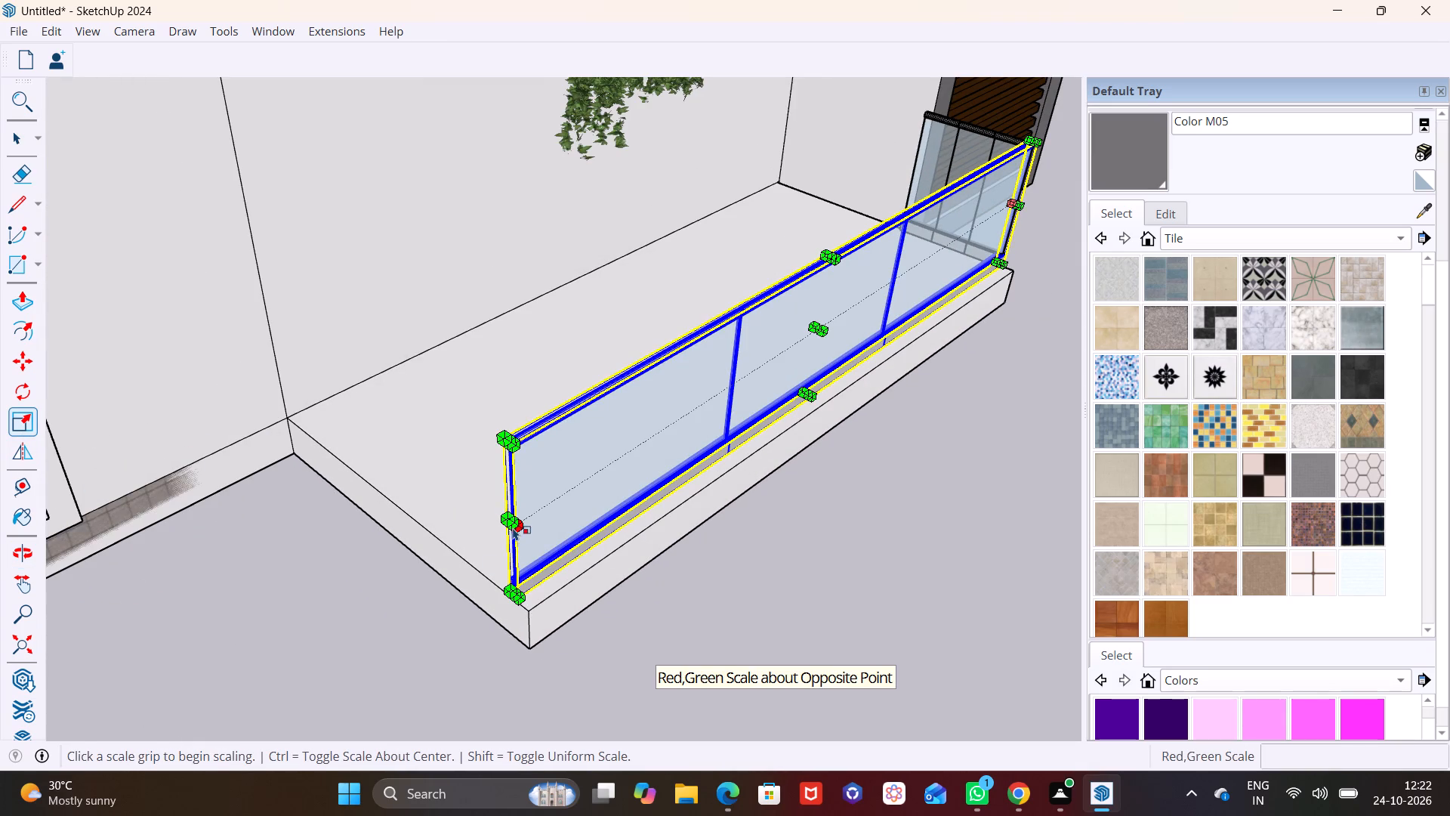
pyautogui.scroll(8, 510, 524)
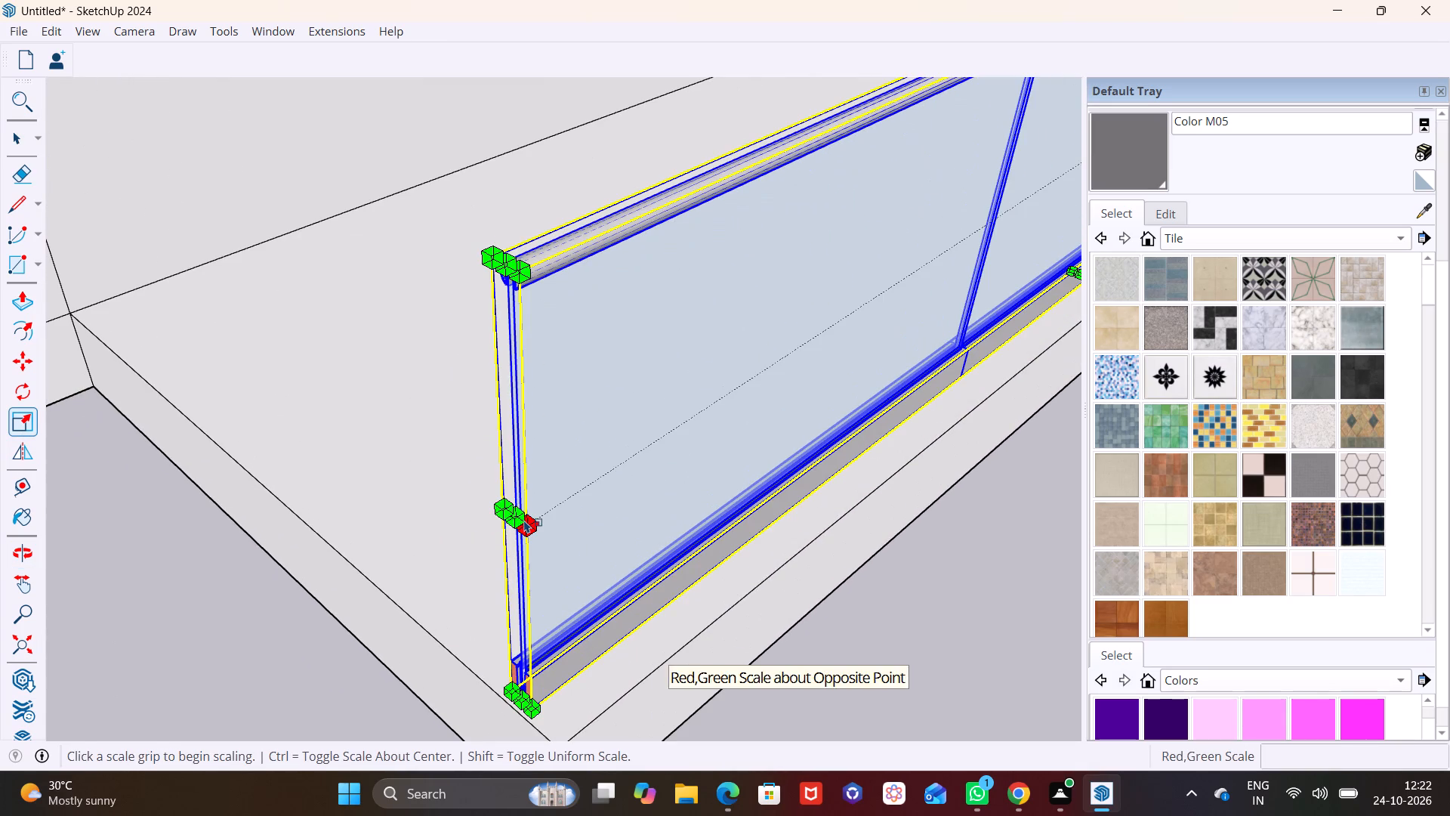
pyautogui.click(511, 515)
pyautogui.click(575, 484)
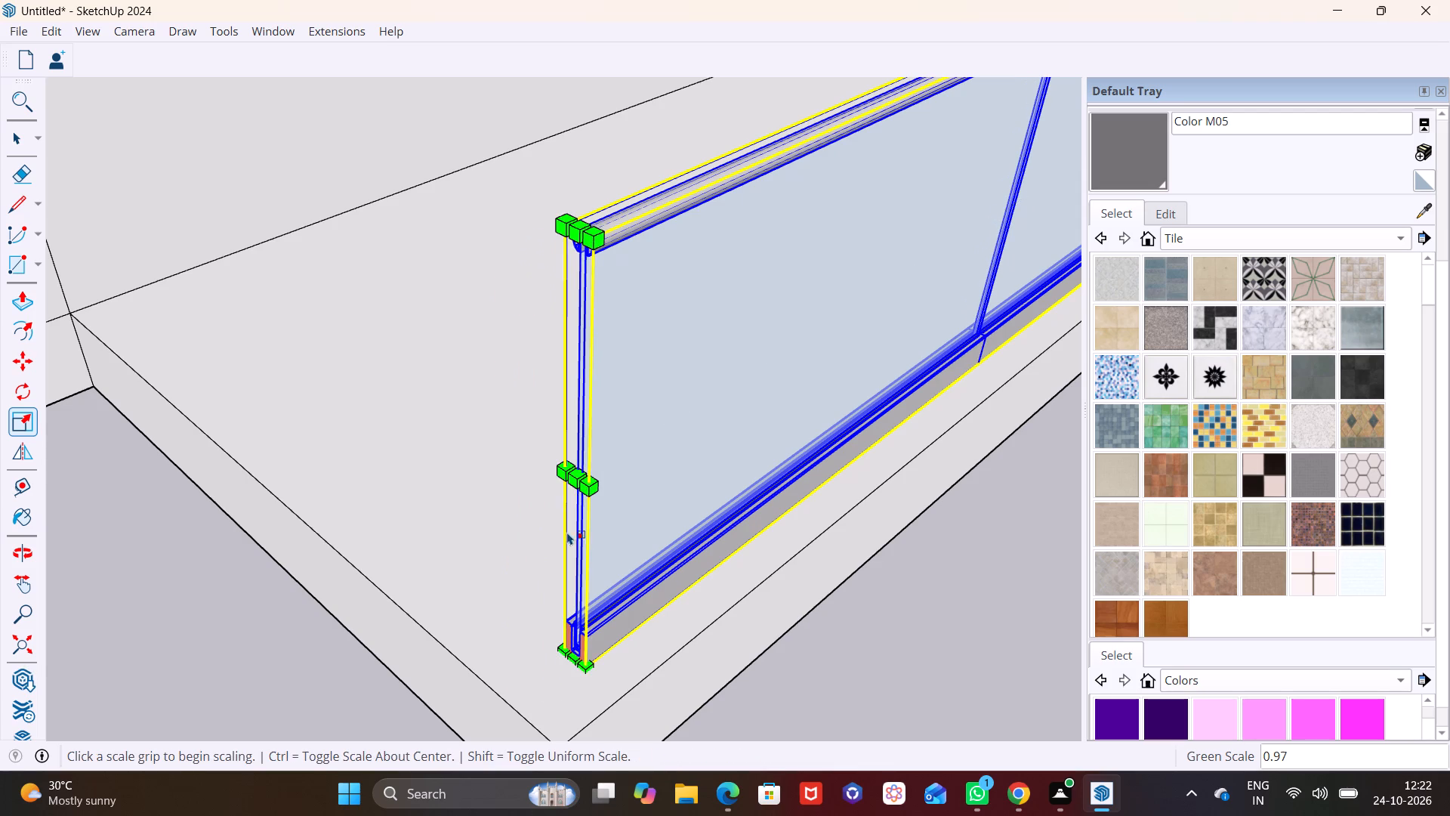
# Draw a rectangle about 6 7/16" by 7' 11" on the lowest balcony's floor, along its open side edge.
pyautogui.keyDown('shift'); pyautogui.scroll(-4, 569, 573); pyautogui.keyUp('shift')
pyautogui.keyDown('shift'); pyautogui.moveTo(557, 582); pyautogui.dragTo(457, 473, button='middle'); pyautogui.keyUp('shift')
pyautogui.click(40, 263)
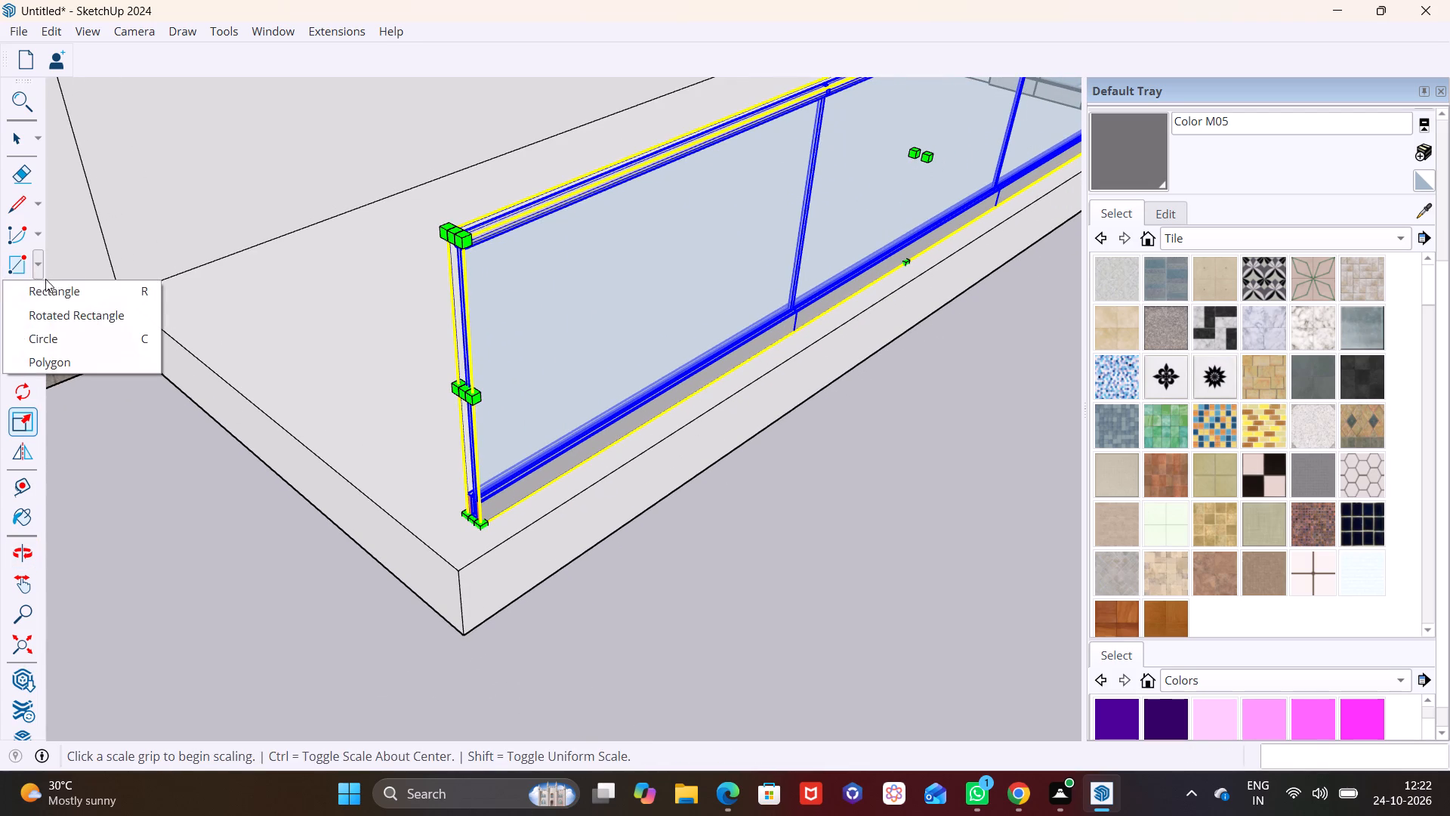
pyautogui.click(52, 289)
pyautogui.keyDown('shift'); pyautogui.moveTo(225, 311); pyautogui.dragTo(346, 356, button='middle'); pyautogui.keyUp('shift')
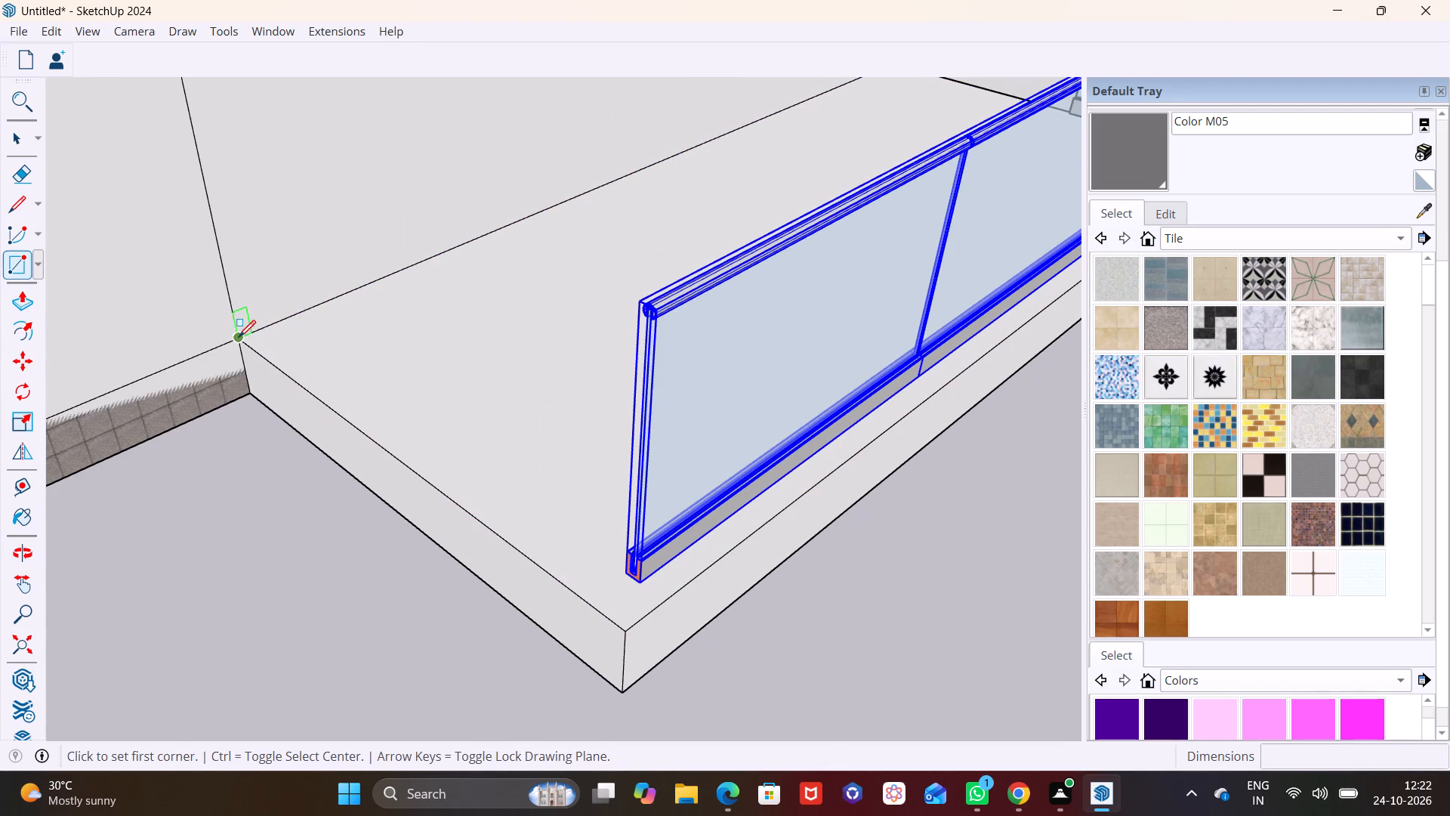
pyautogui.click(241, 336)
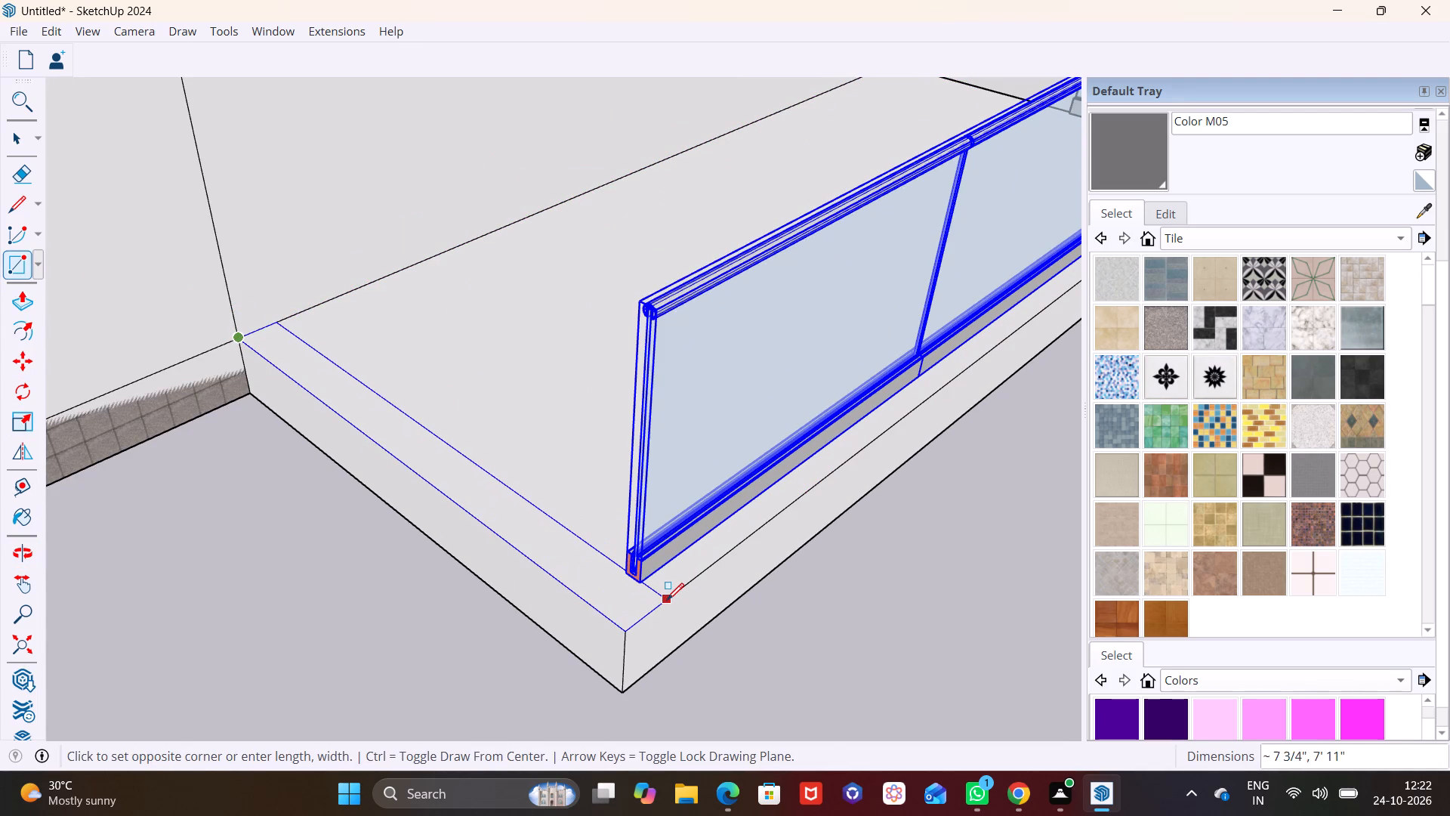
pyautogui.click(662, 608)
pyautogui.press('space')
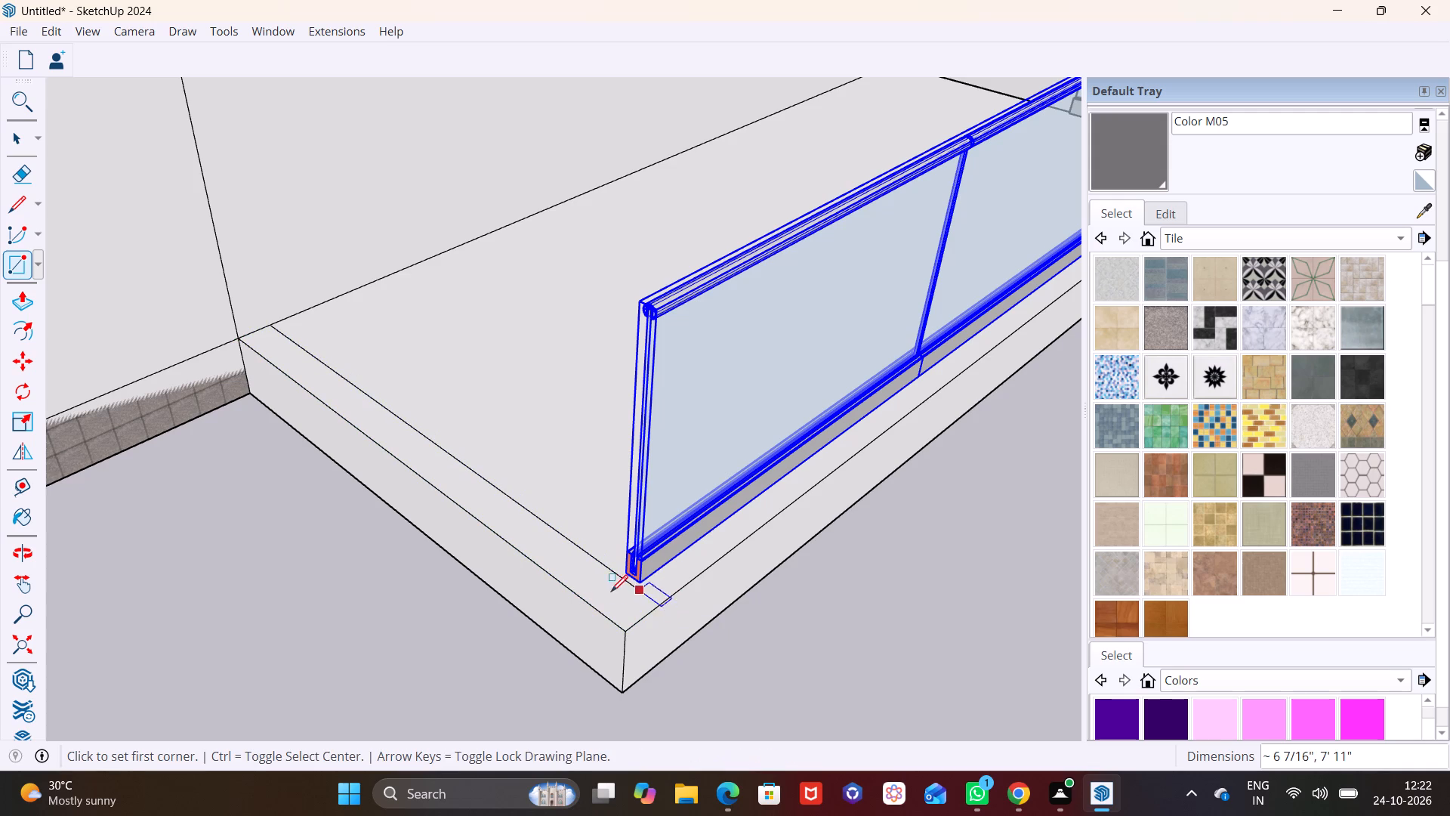
# Pull the side strip of the lowest balcony up into a solid parapet slightly above the front railing's height.
pyautogui.click(594, 586)
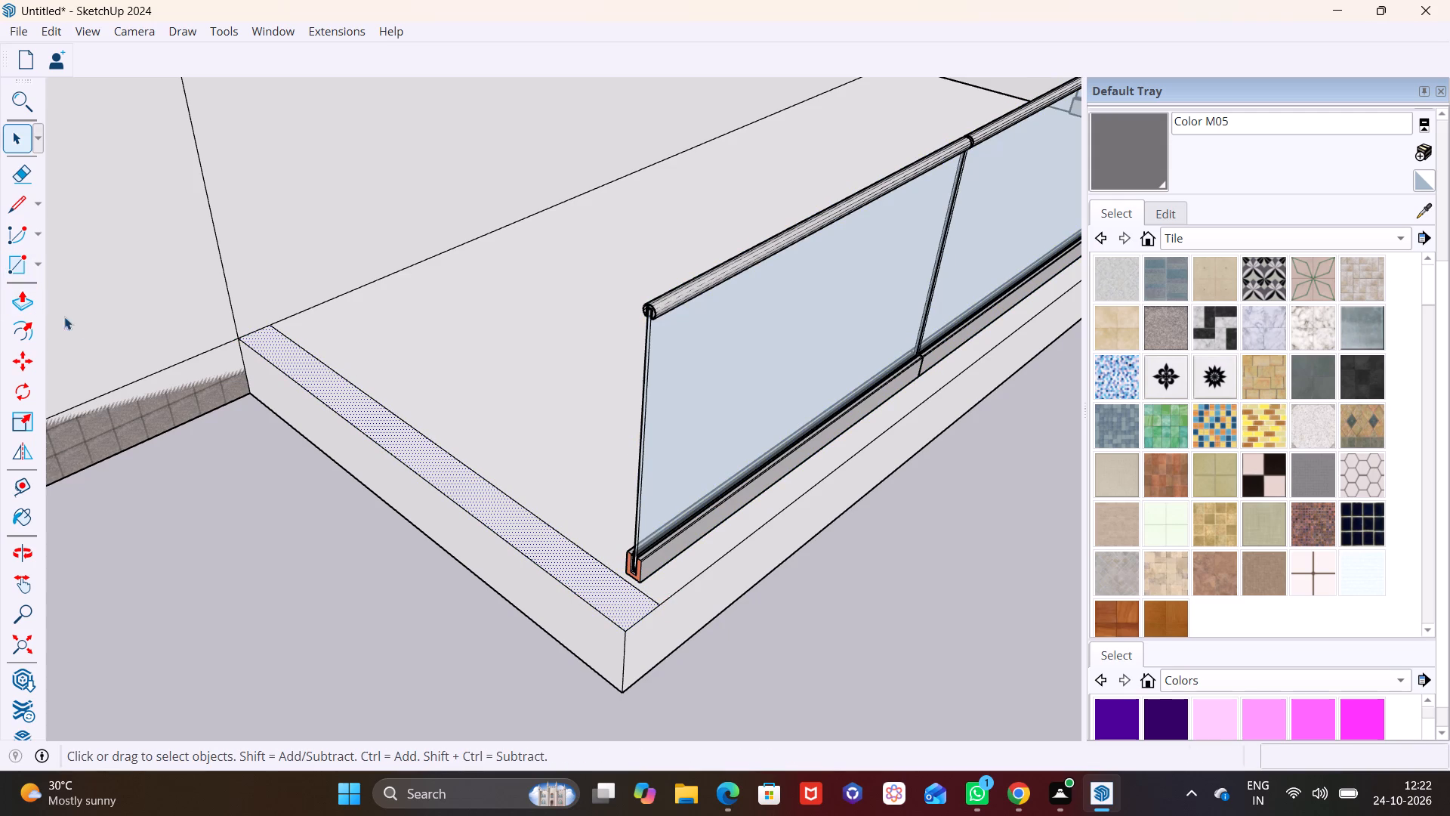
pyautogui.click(5, 298)
pyautogui.click(26, 302)
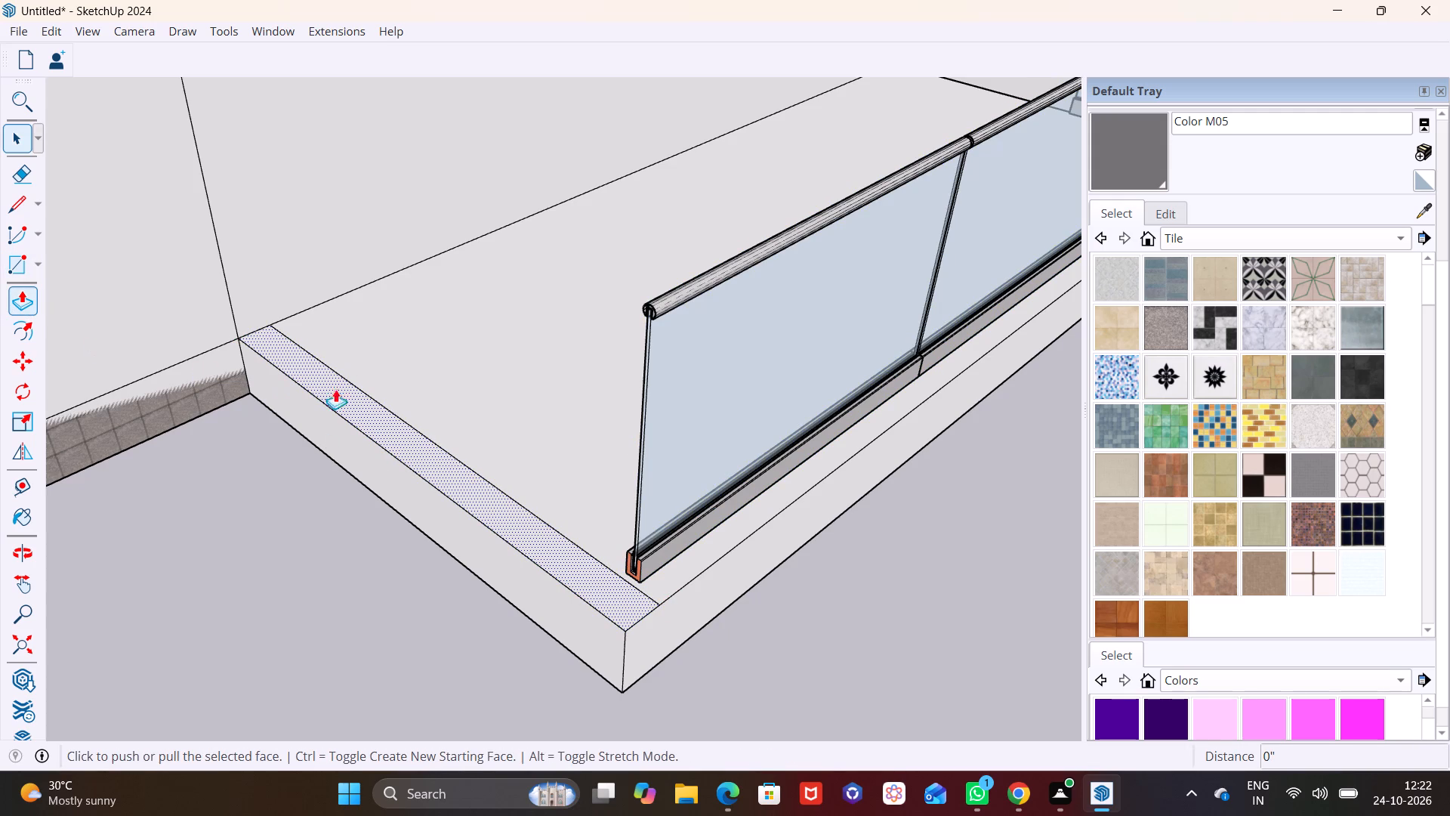
pyautogui.moveTo(443, 465); pyautogui.dragTo(427, 160)
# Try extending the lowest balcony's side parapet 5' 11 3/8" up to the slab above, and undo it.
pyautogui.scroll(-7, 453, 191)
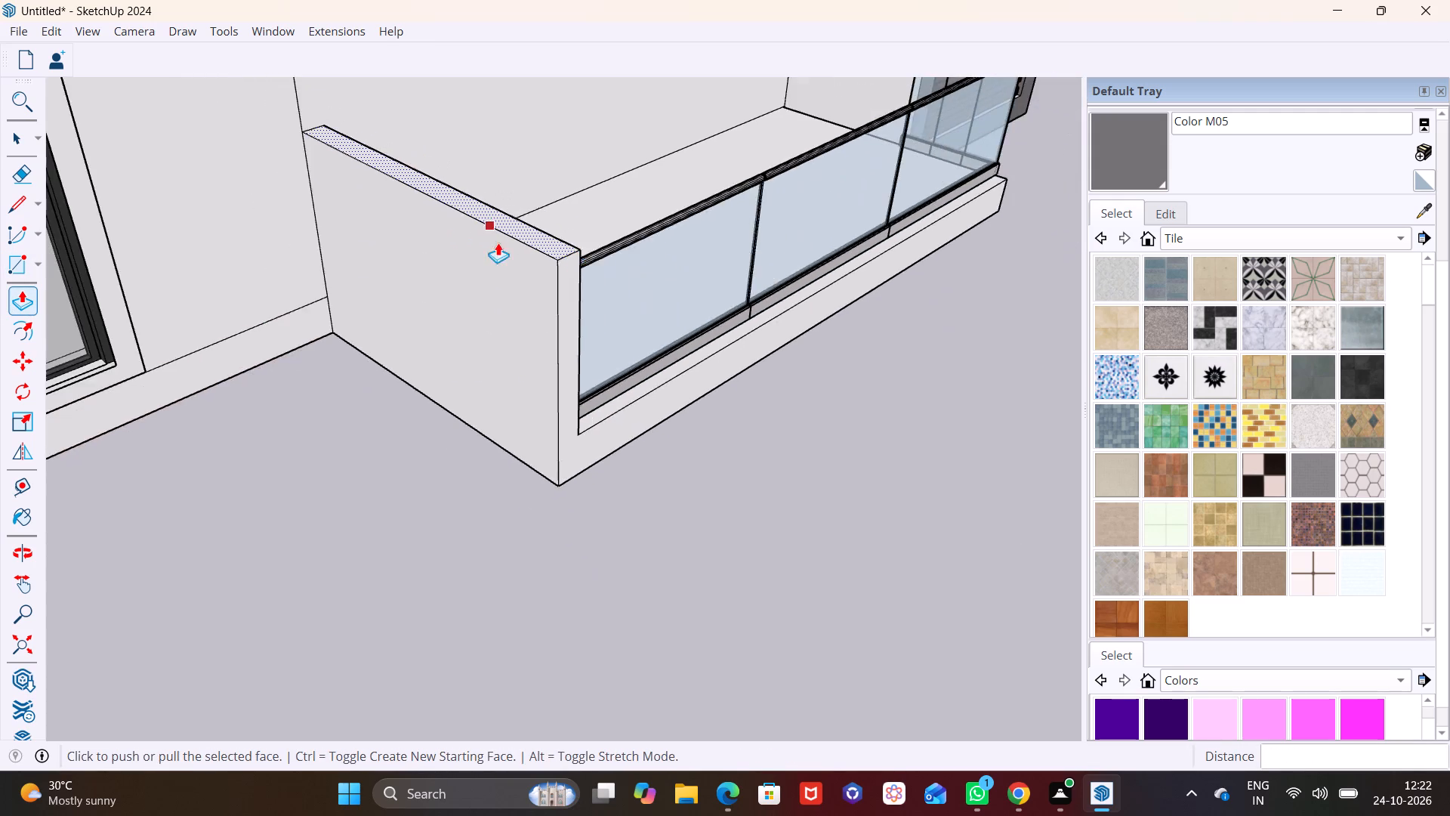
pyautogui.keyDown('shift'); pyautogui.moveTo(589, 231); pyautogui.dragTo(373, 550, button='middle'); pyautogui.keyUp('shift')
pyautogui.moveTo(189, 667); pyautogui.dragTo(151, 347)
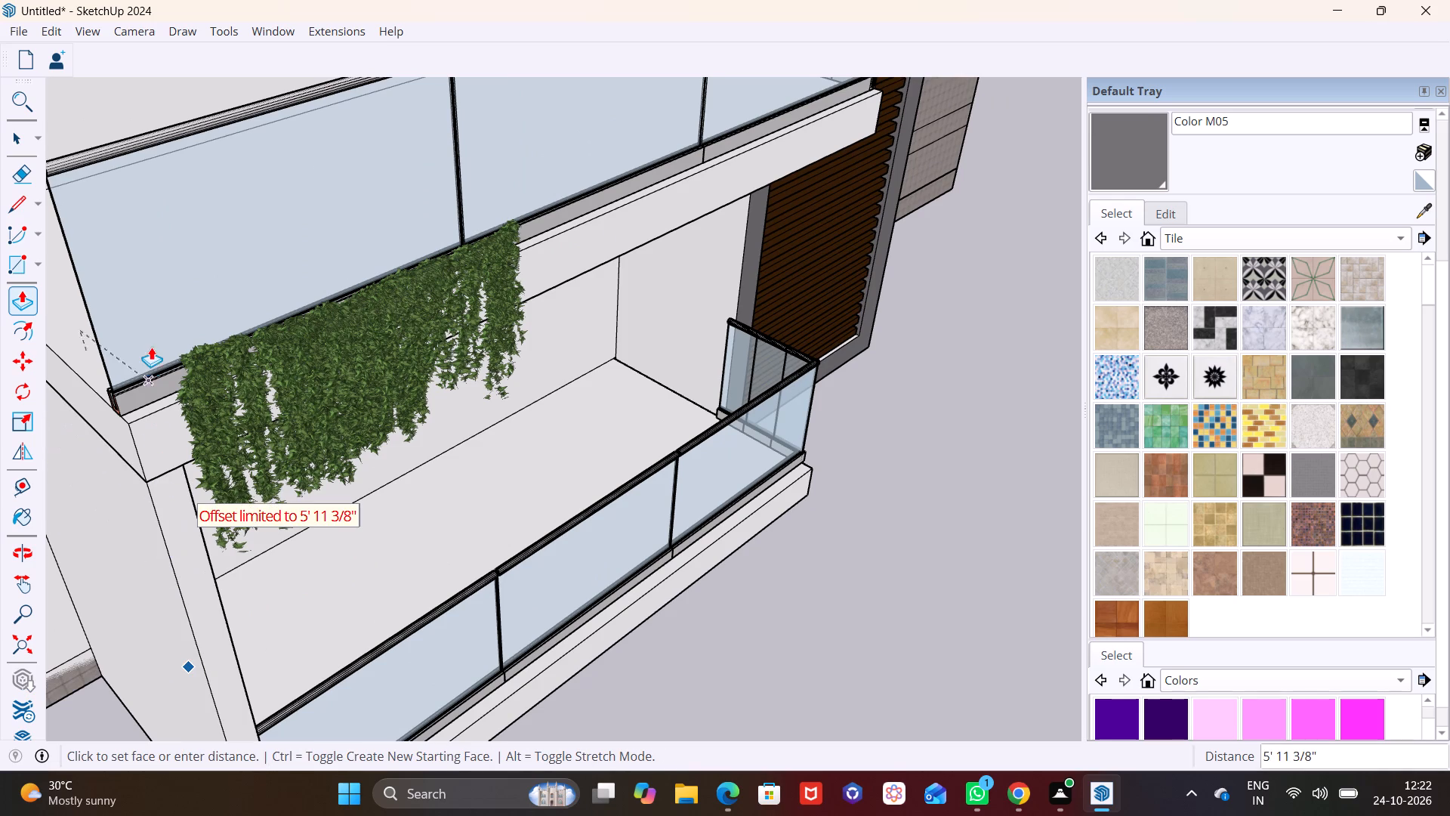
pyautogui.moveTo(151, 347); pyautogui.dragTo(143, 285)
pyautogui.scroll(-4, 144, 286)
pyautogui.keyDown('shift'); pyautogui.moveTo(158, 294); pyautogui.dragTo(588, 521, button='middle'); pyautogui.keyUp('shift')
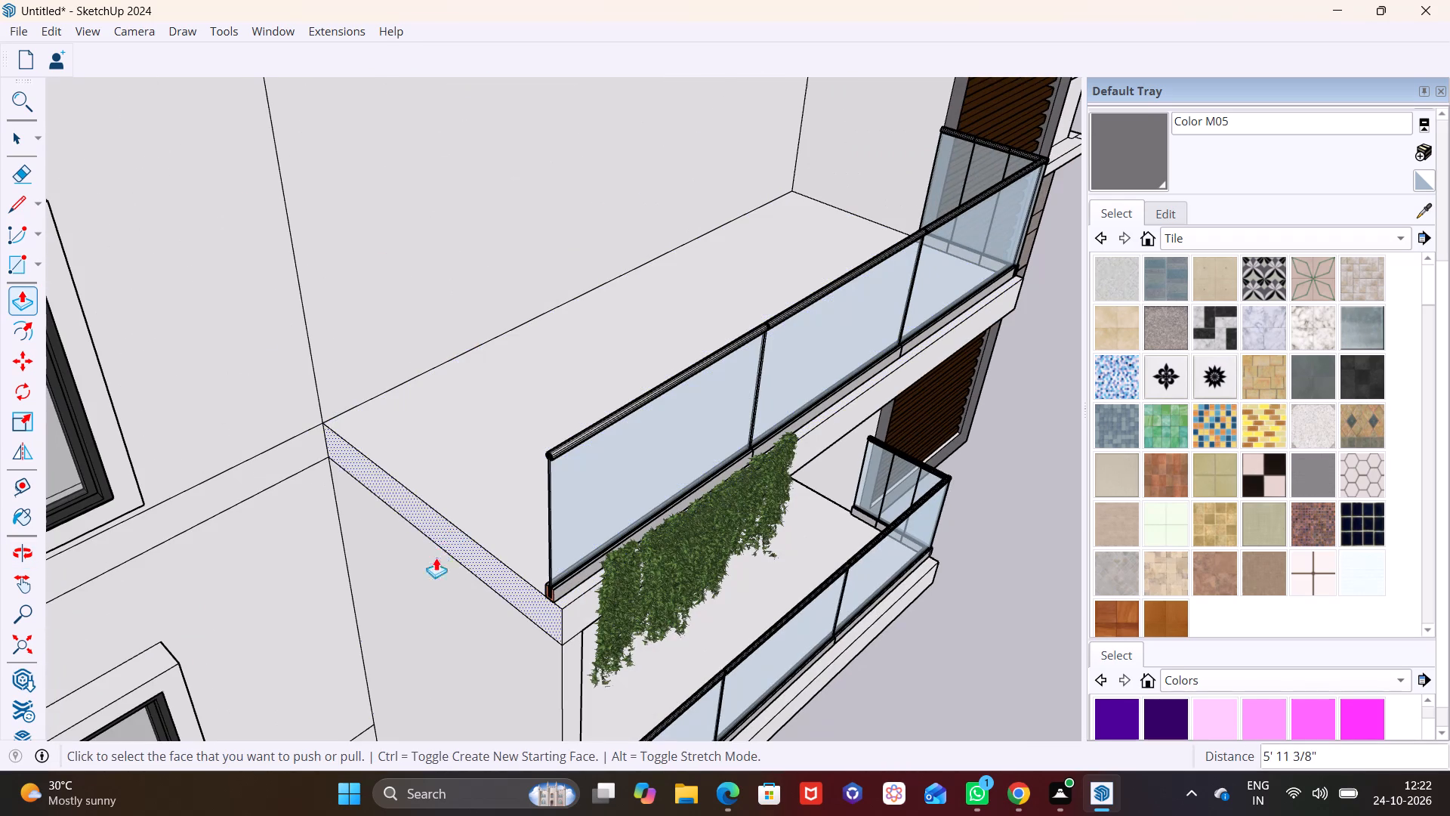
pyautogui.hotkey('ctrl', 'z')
# Pull the top of the lowest balcony's side parapet up 5' 11 3/8" to meet the slab above.
pyautogui.moveTo(412, 666); pyautogui.dragTo(412, 667)
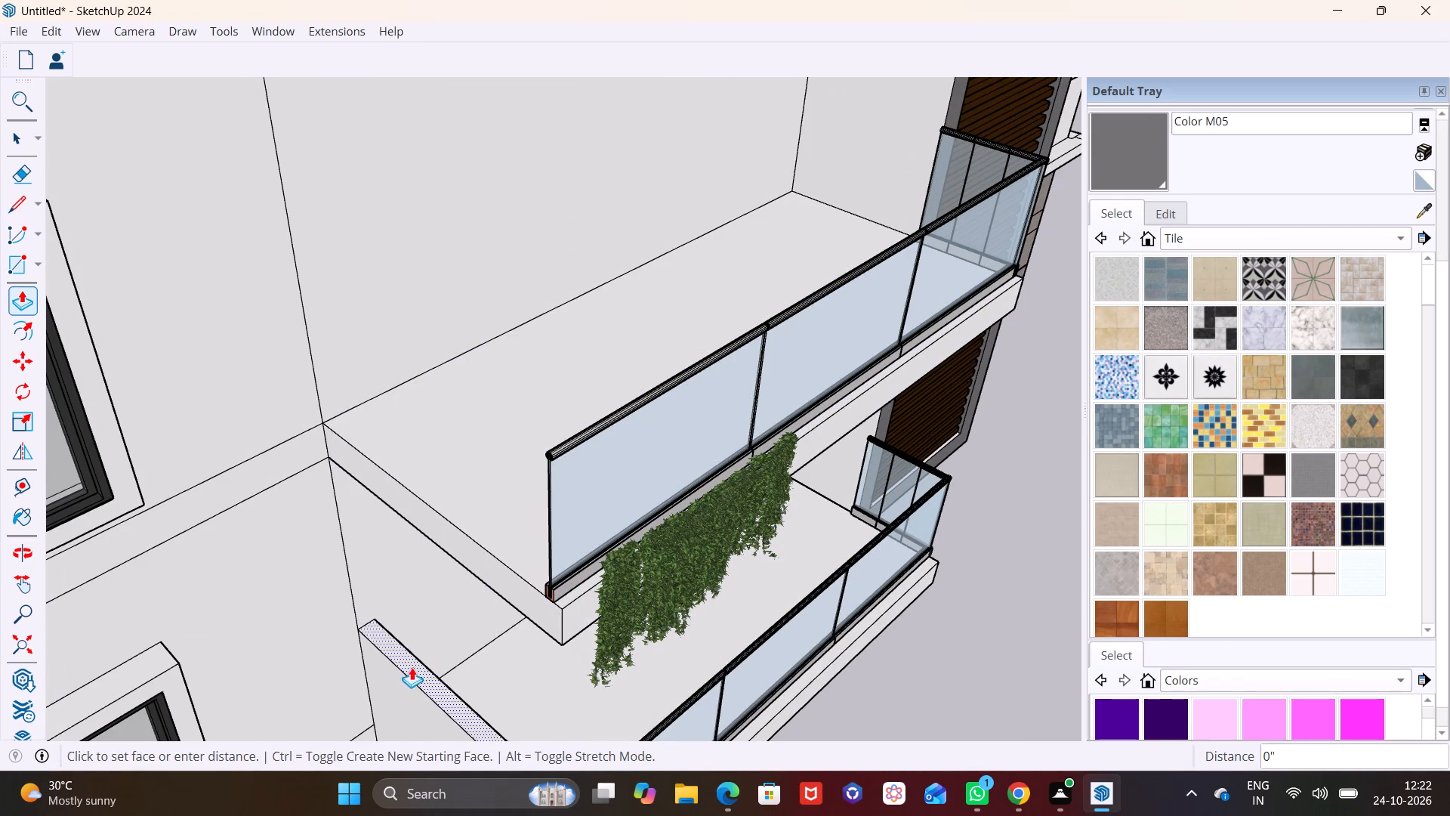
pyautogui.moveTo(412, 667); pyautogui.dragTo(413, 220)
pyautogui.moveTo(497, 520); pyautogui.dragTo(323, 230, button='middle')
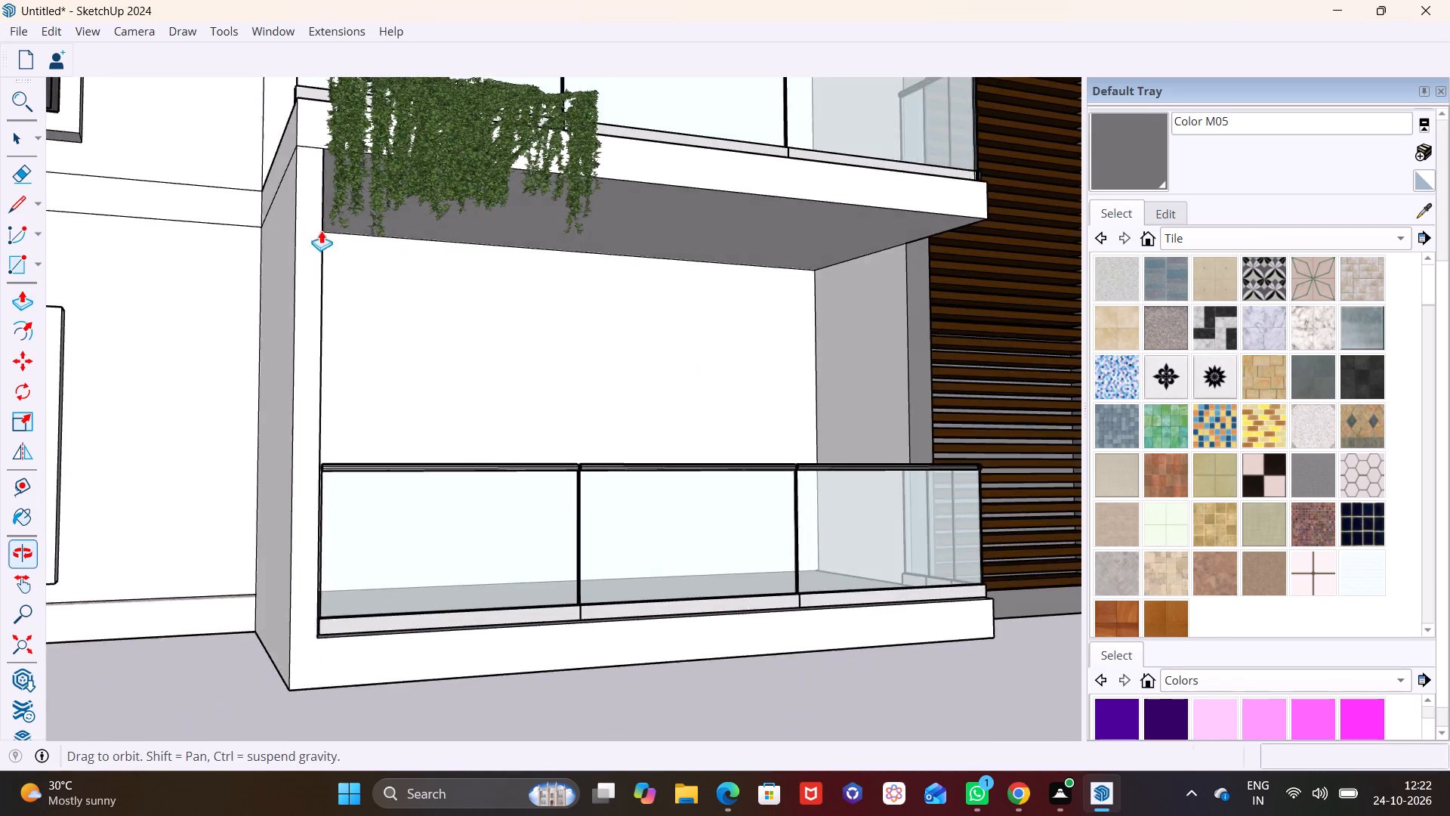
# Scale the second balcony's front glass railing shorter along its length, moving its open end in from the side edge.
pyautogui.scroll(-7, 315, 258)
pyautogui.keyDown('shift'); pyautogui.moveTo(358, 306); pyautogui.dragTo(575, 618, button='middle'); pyautogui.keyUp('shift')
pyautogui.moveTo(557, 494); pyautogui.dragTo(548, 675, button='middle')
pyautogui.scroll(3, 588, 683)
pyautogui.keyDown('shift'); pyautogui.moveTo(603, 685); pyautogui.dragTo(611, 451, button='middle'); pyautogui.keyUp('shift')
pyautogui.scroll(5, 597, 538)
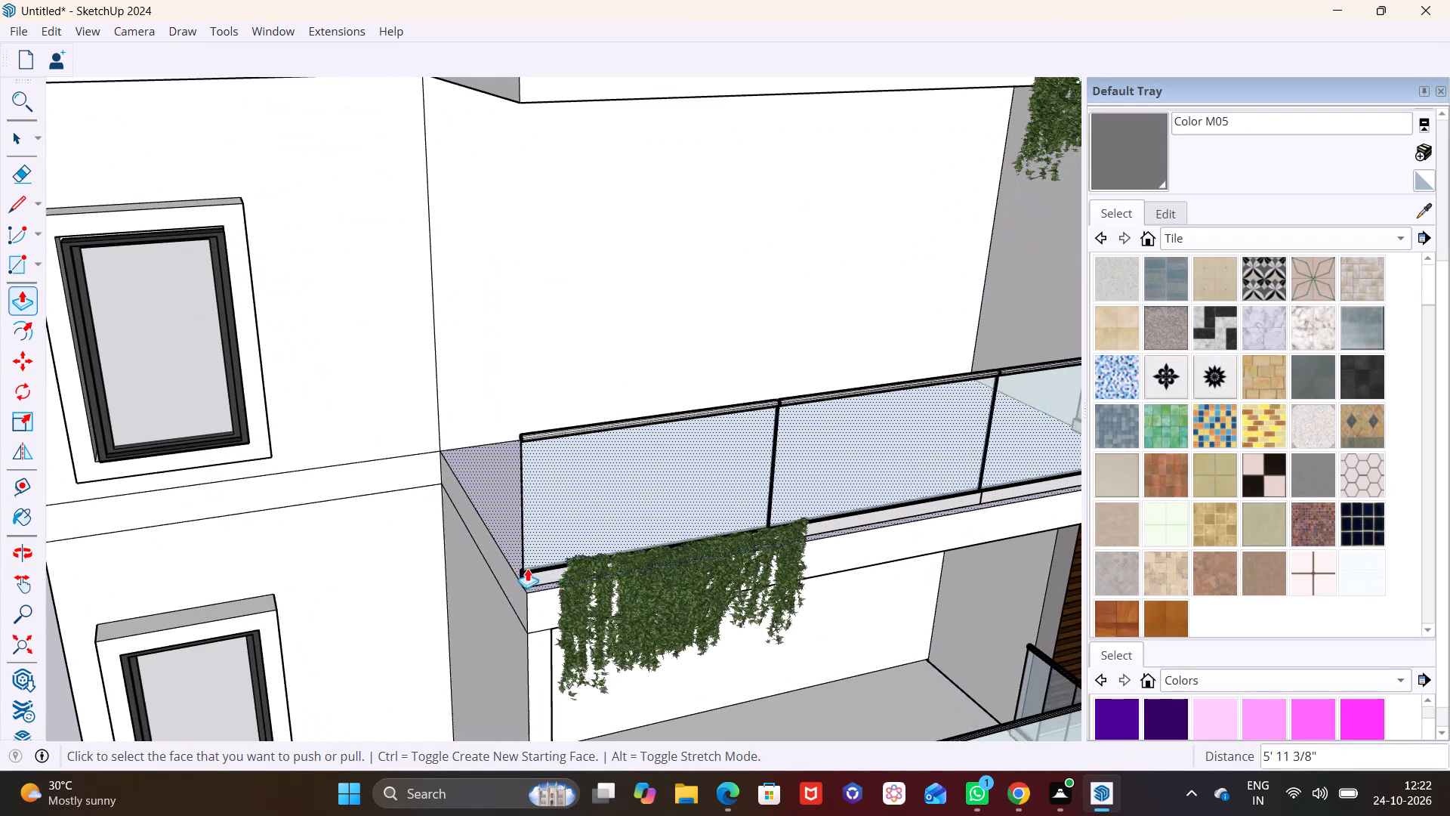
pyautogui.moveTo(531, 570); pyautogui.dragTo(652, 596, button='middle')
pyautogui.scroll(1, 531, 570)
pyautogui.press('space')
pyautogui.click(662, 562)
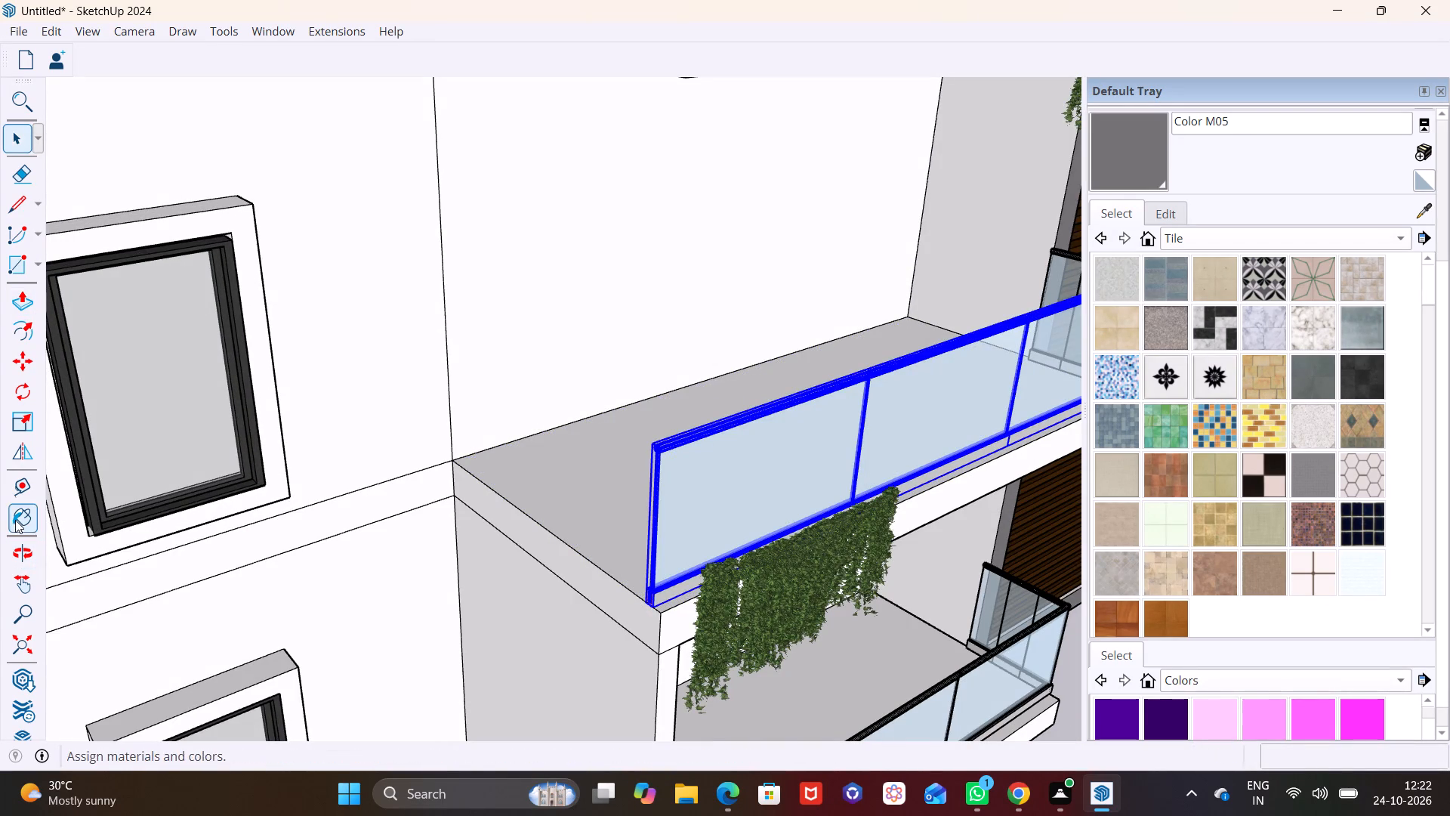
pyautogui.click(26, 422)
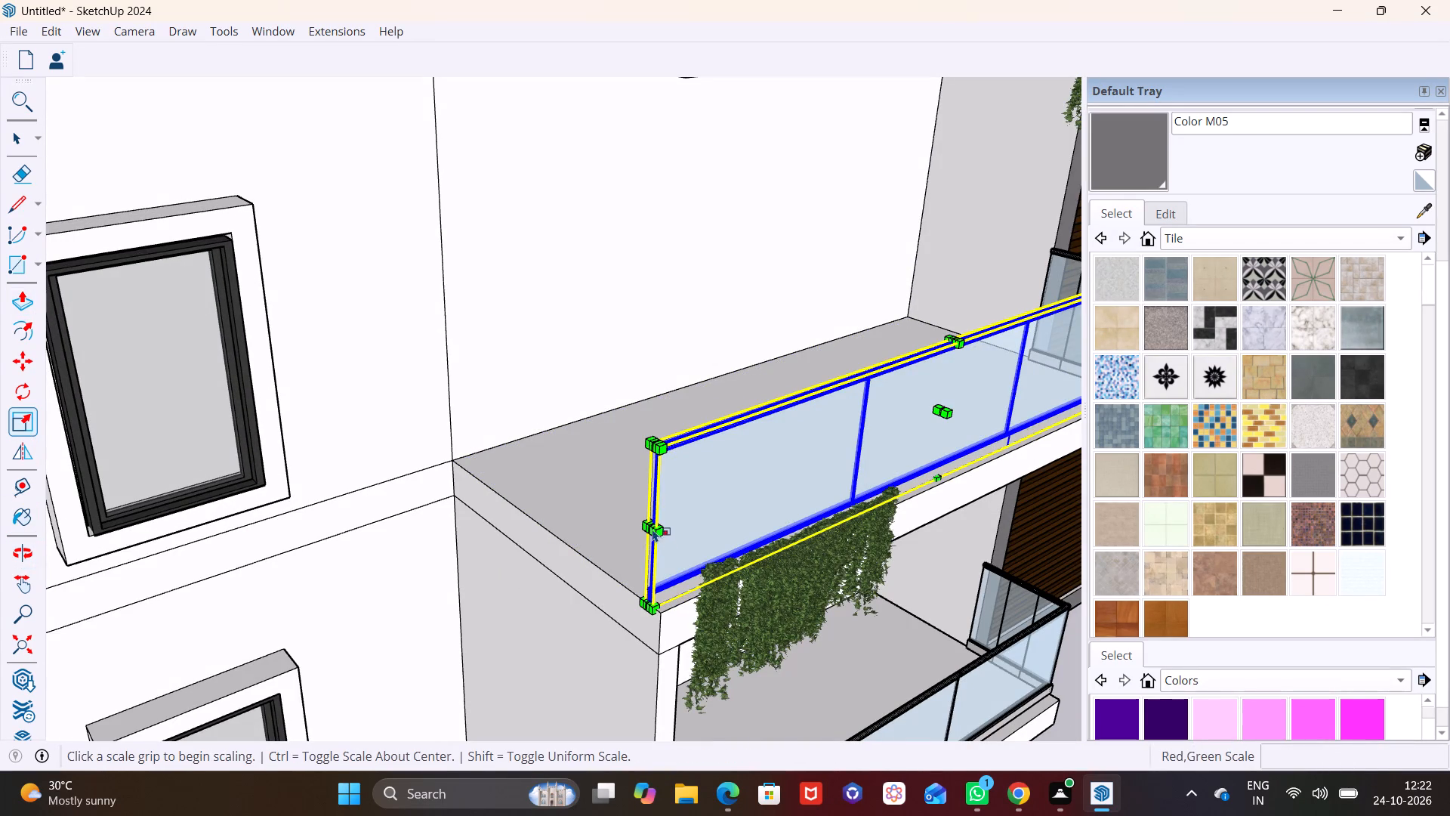
pyautogui.click(649, 527)
pyautogui.click(699, 517)
pyautogui.press('space')
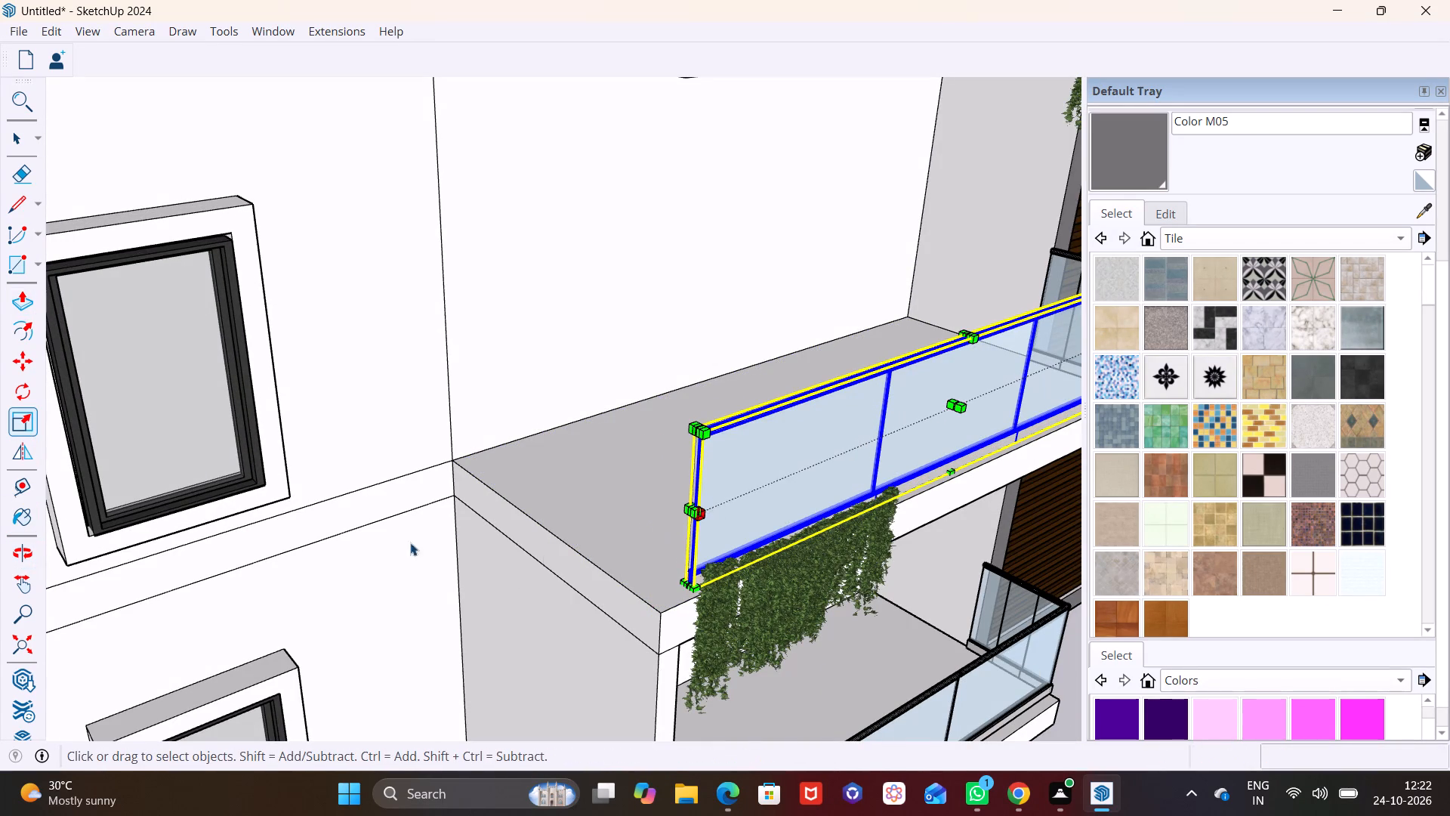
# Draw a rectangle about 8 1/16" by 7' 11" on the second balcony's floor, along its open side edge.
pyautogui.click(42, 270)
pyautogui.click(49, 288)
pyautogui.keyDown('shift'); pyautogui.moveTo(611, 601); pyautogui.dragTo(452, 619, button='middle'); pyautogui.keyUp('shift')
pyautogui.keyDown('shift'); pyautogui.scroll(-3, 452, 619); pyautogui.keyUp('shift')
pyautogui.moveTo(615, 633); pyautogui.dragTo(594, 622, button='middle')
pyautogui.scroll(9, 606, 629)
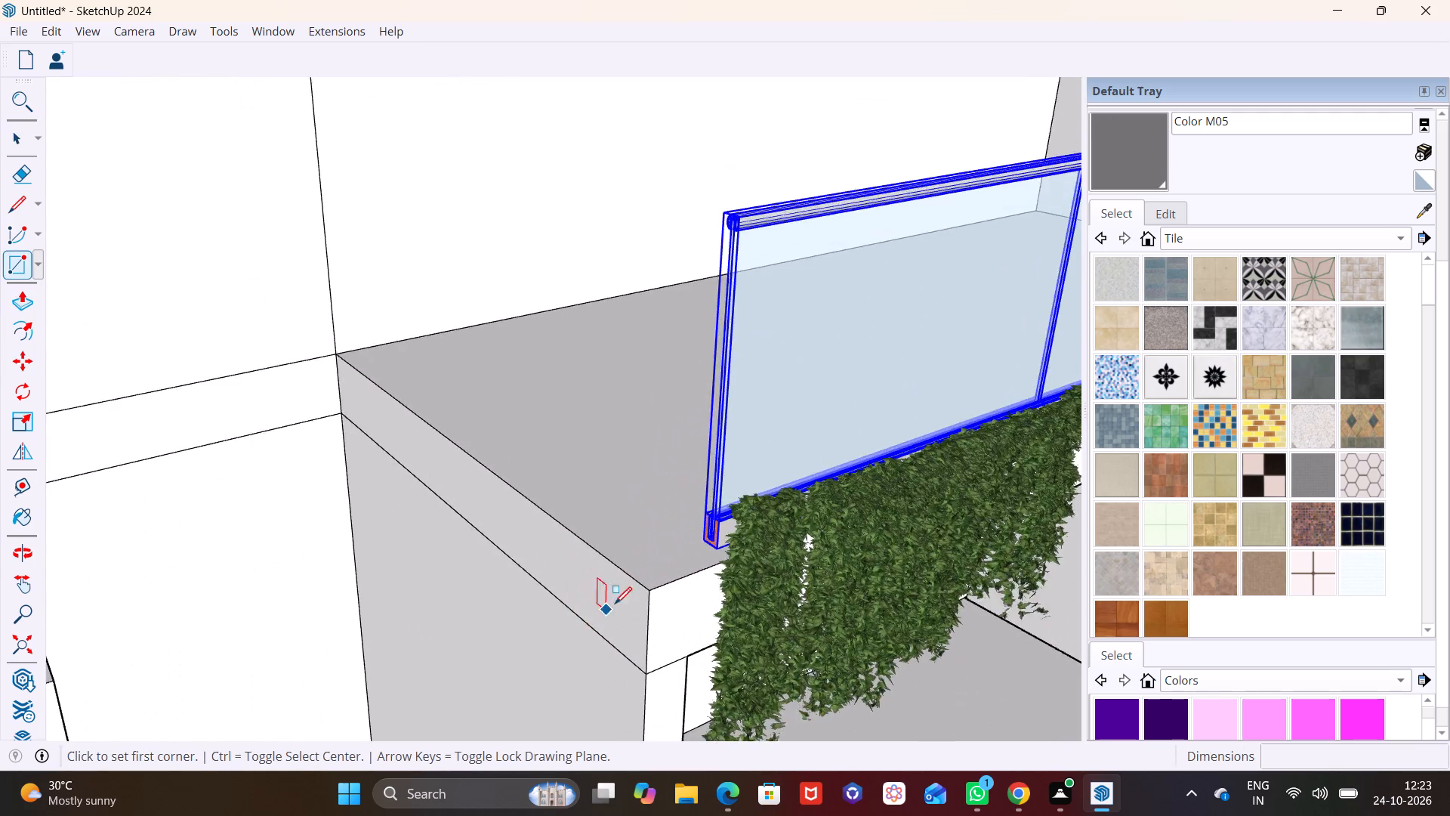
pyautogui.moveTo(614, 609); pyautogui.dragTo(569, 694, button='middle')
pyautogui.keyDown('shift'); pyautogui.moveTo(594, 669); pyautogui.dragTo(554, 468, button='middle'); pyautogui.keyUp('shift')
pyautogui.scroll(1, 581, 476)
pyautogui.moveTo(582, 477); pyautogui.dragTo(554, 550, button='middle')
pyautogui.scroll(-1, 554, 551)
pyautogui.scroll(3, 541, 521)
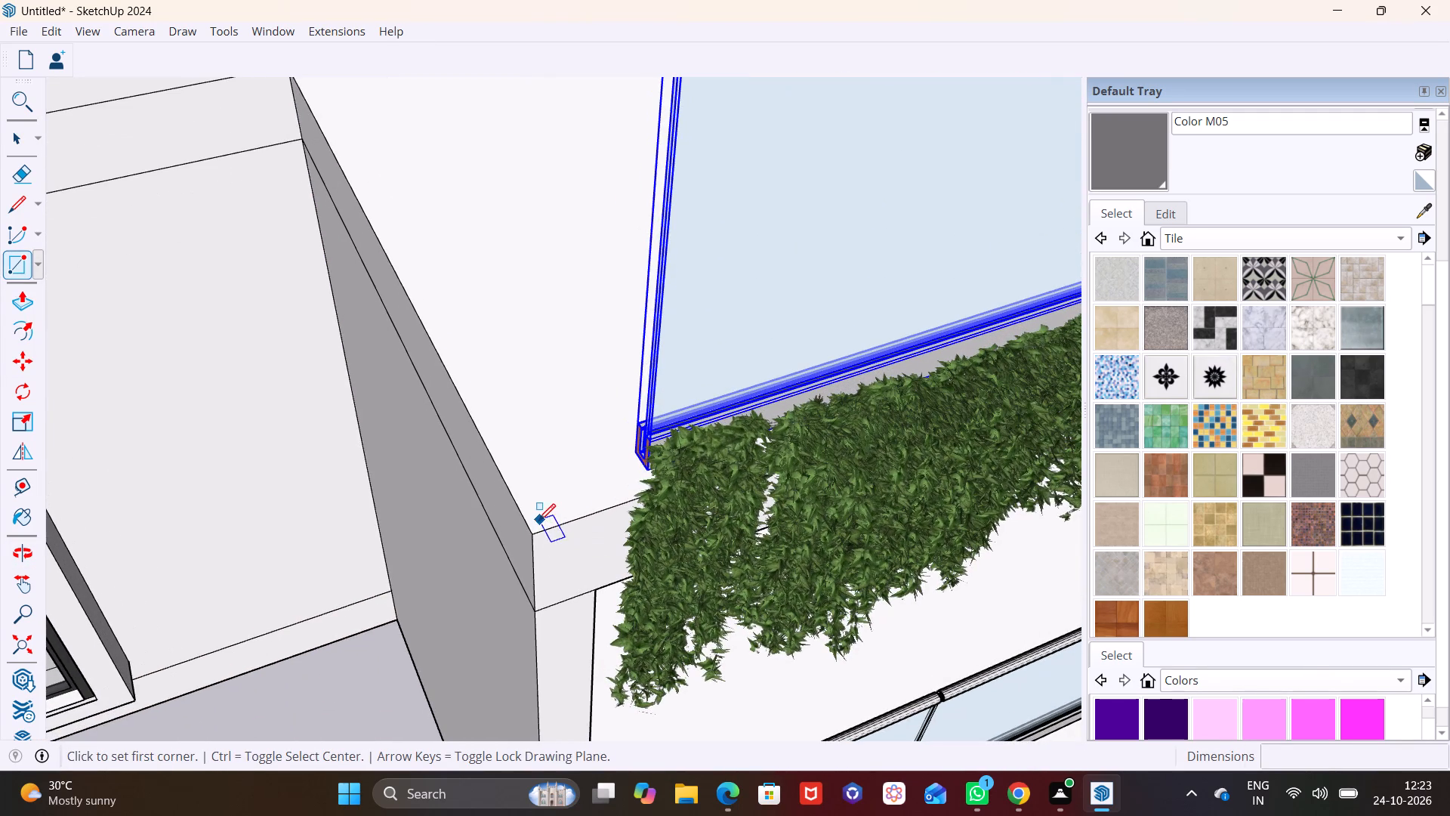
pyautogui.click(535, 530)
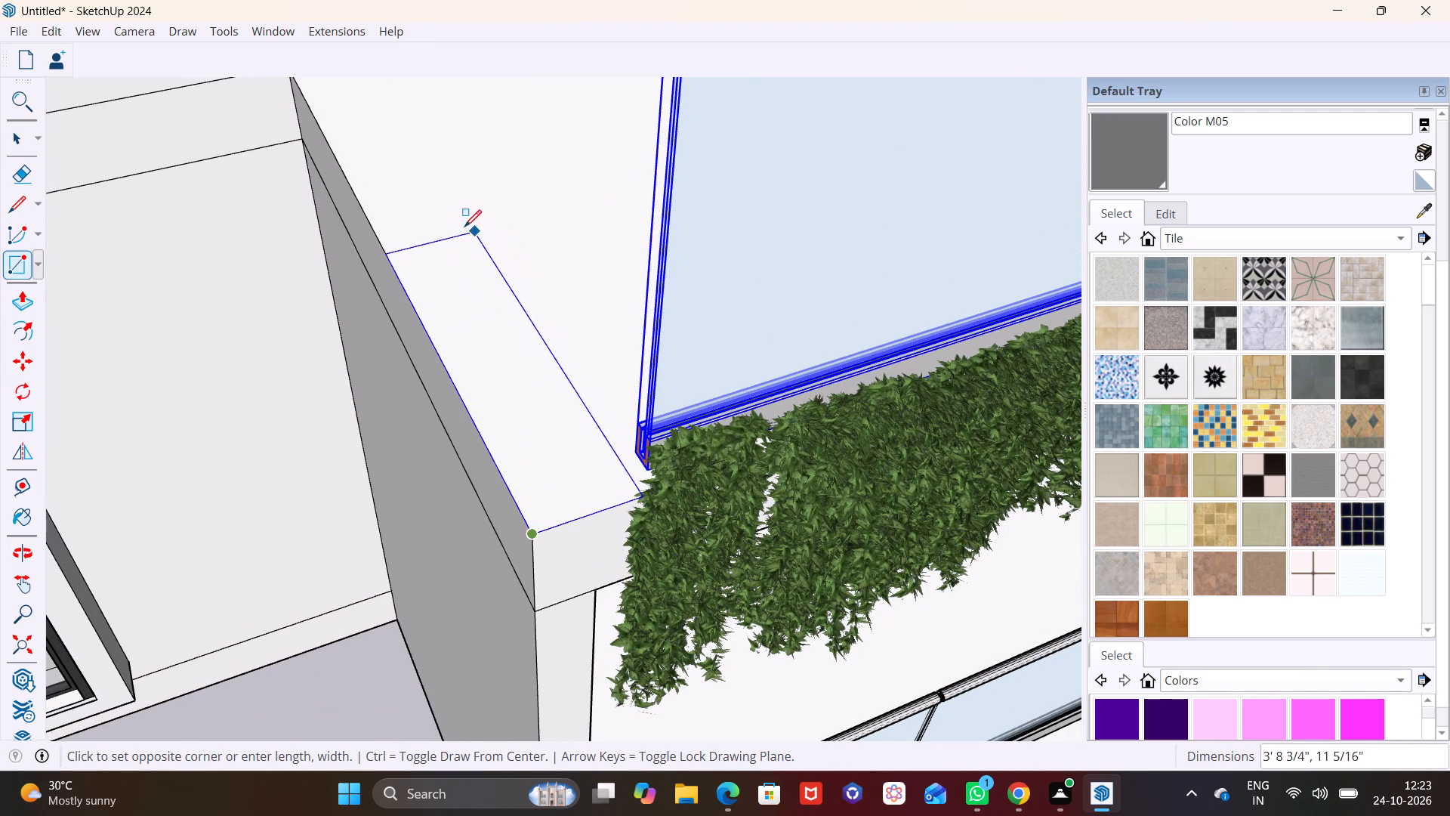
pyautogui.scroll(-3, 458, 224)
pyautogui.keyDown('shift'); pyautogui.moveTo(457, 222); pyautogui.dragTo(483, 348, button='middle'); pyautogui.keyUp('shift')
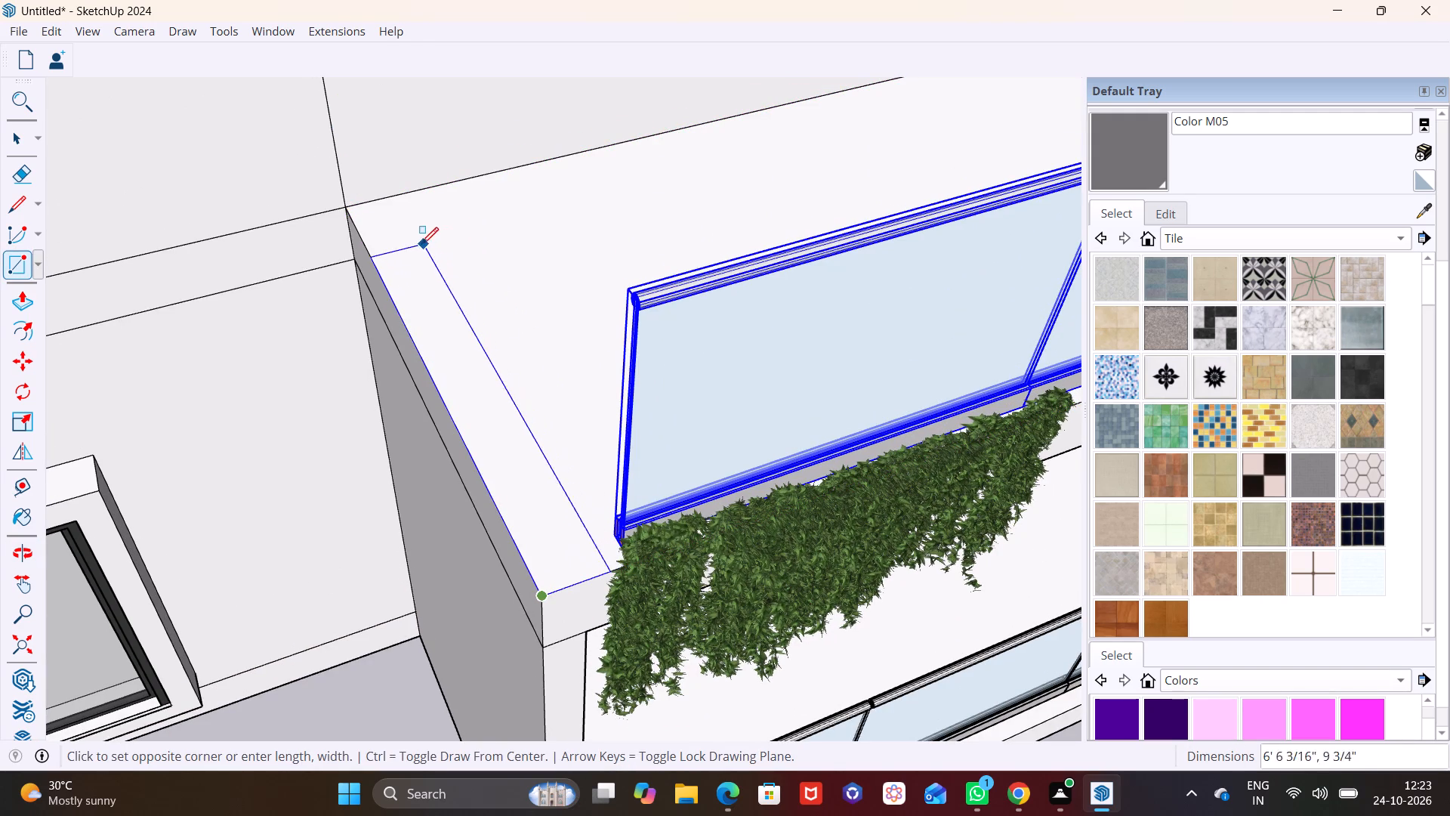
pyautogui.click(387, 199)
pyautogui.press('space')
# Pull the side strip of the second balcony up 3' 1 1/2" into a solid parapet.
pyautogui.click(485, 412)
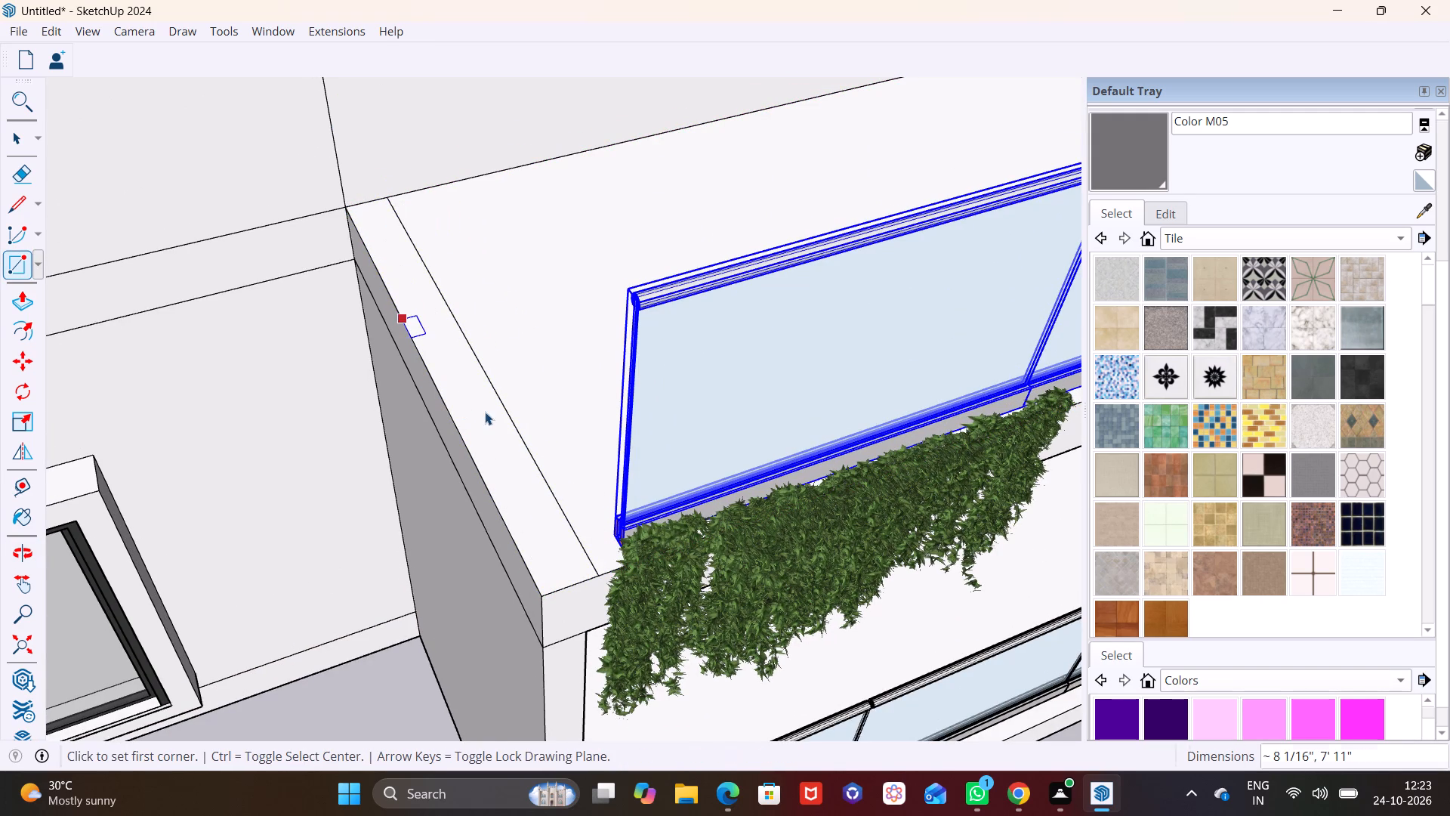
pyautogui.click(36, 292)
pyautogui.moveTo(477, 444); pyautogui.dragTo(487, 372)
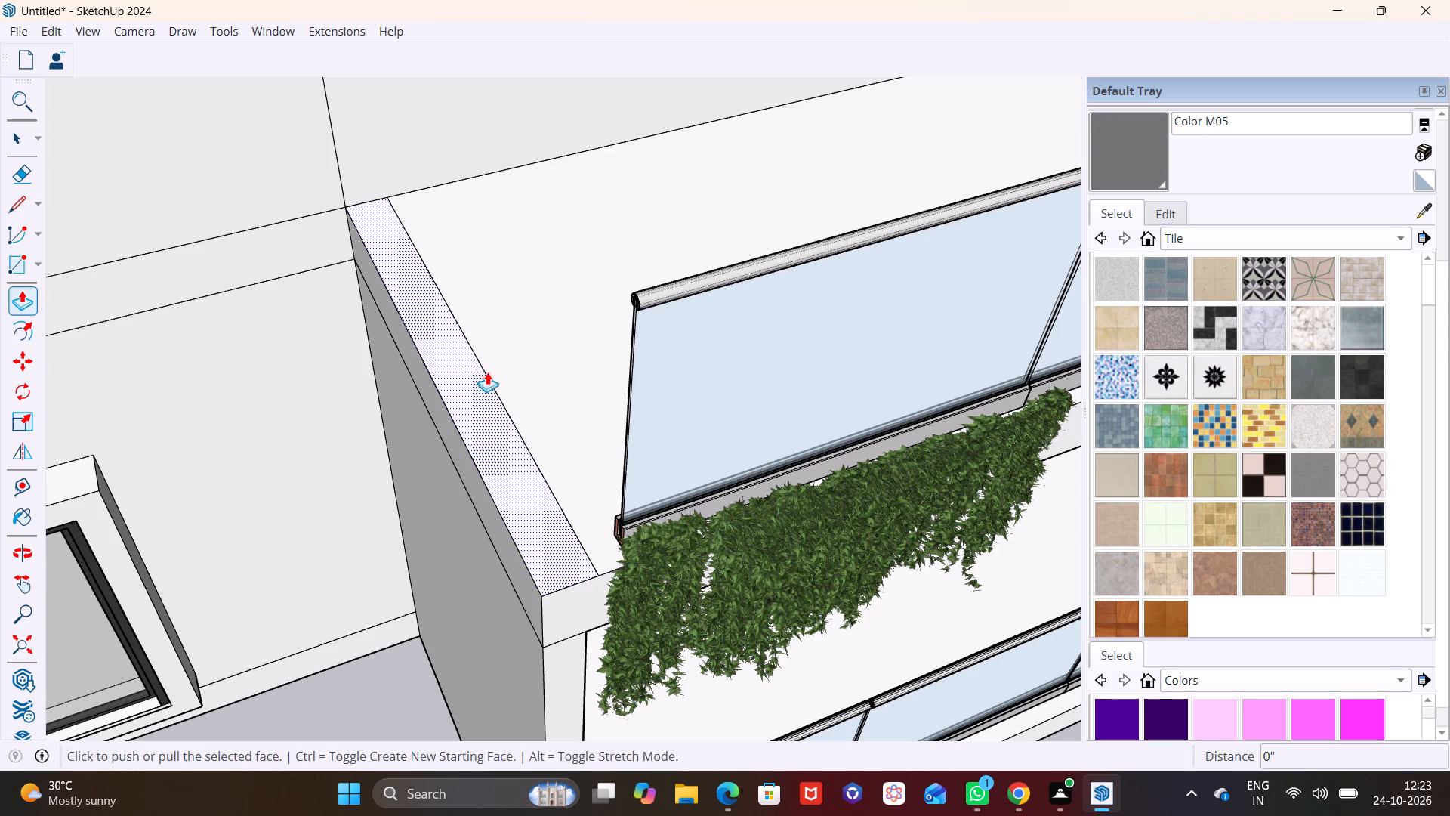
pyautogui.moveTo(487, 372); pyautogui.dragTo(487, 230)
pyautogui.scroll(-8, 514, 363)
pyautogui.keyDown('shift'); pyautogui.moveTo(514, 304); pyautogui.dragTo(477, 585, button='middle'); pyautogui.keyUp('shift')
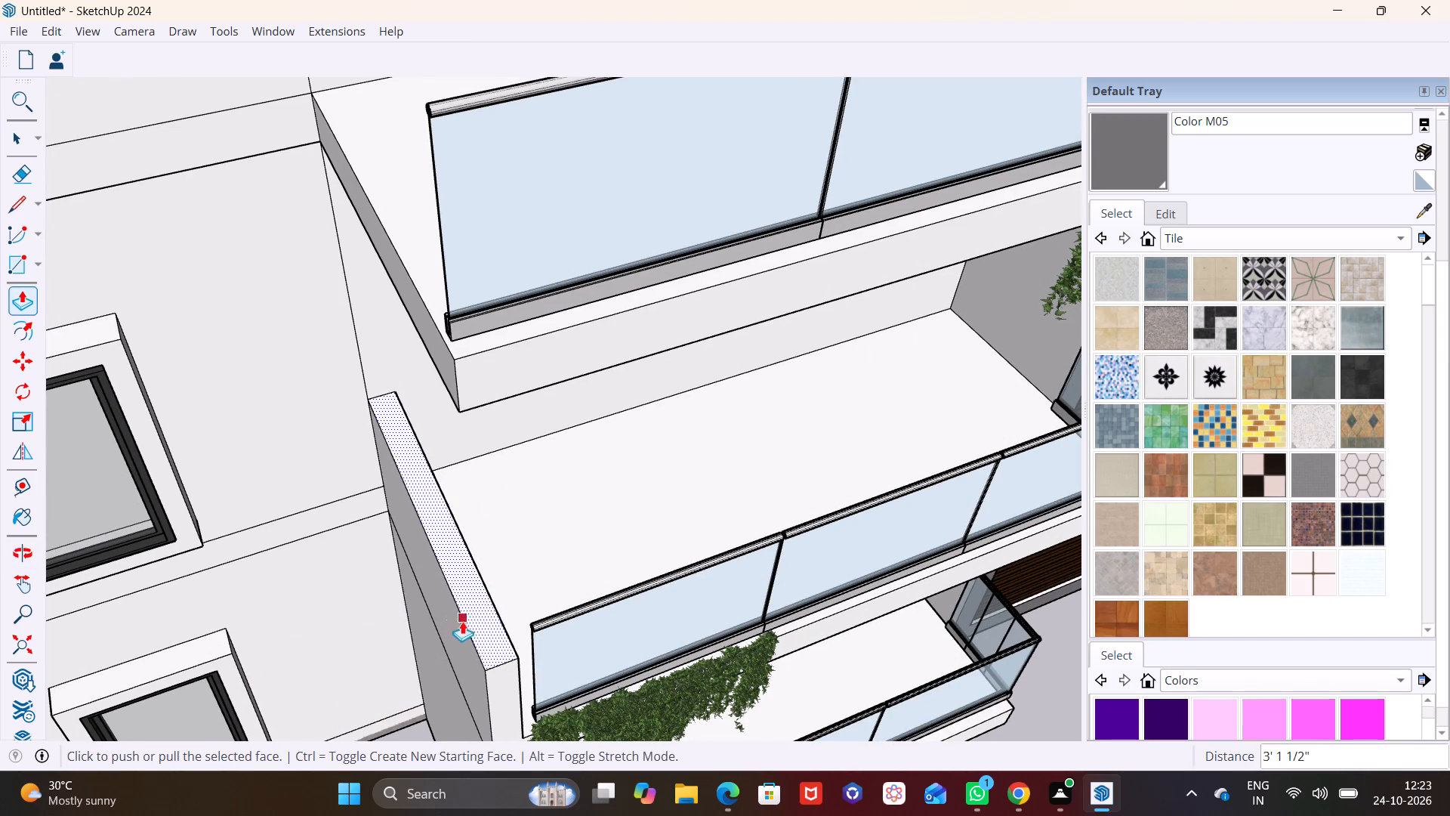
# Pull the top of the second balcony's side parapet up 6' 10 1/2" to meet the slab above.
pyautogui.moveTo(477, 617); pyautogui.dragTo(428, 123)
pyautogui.scroll(-3, 448, 376)
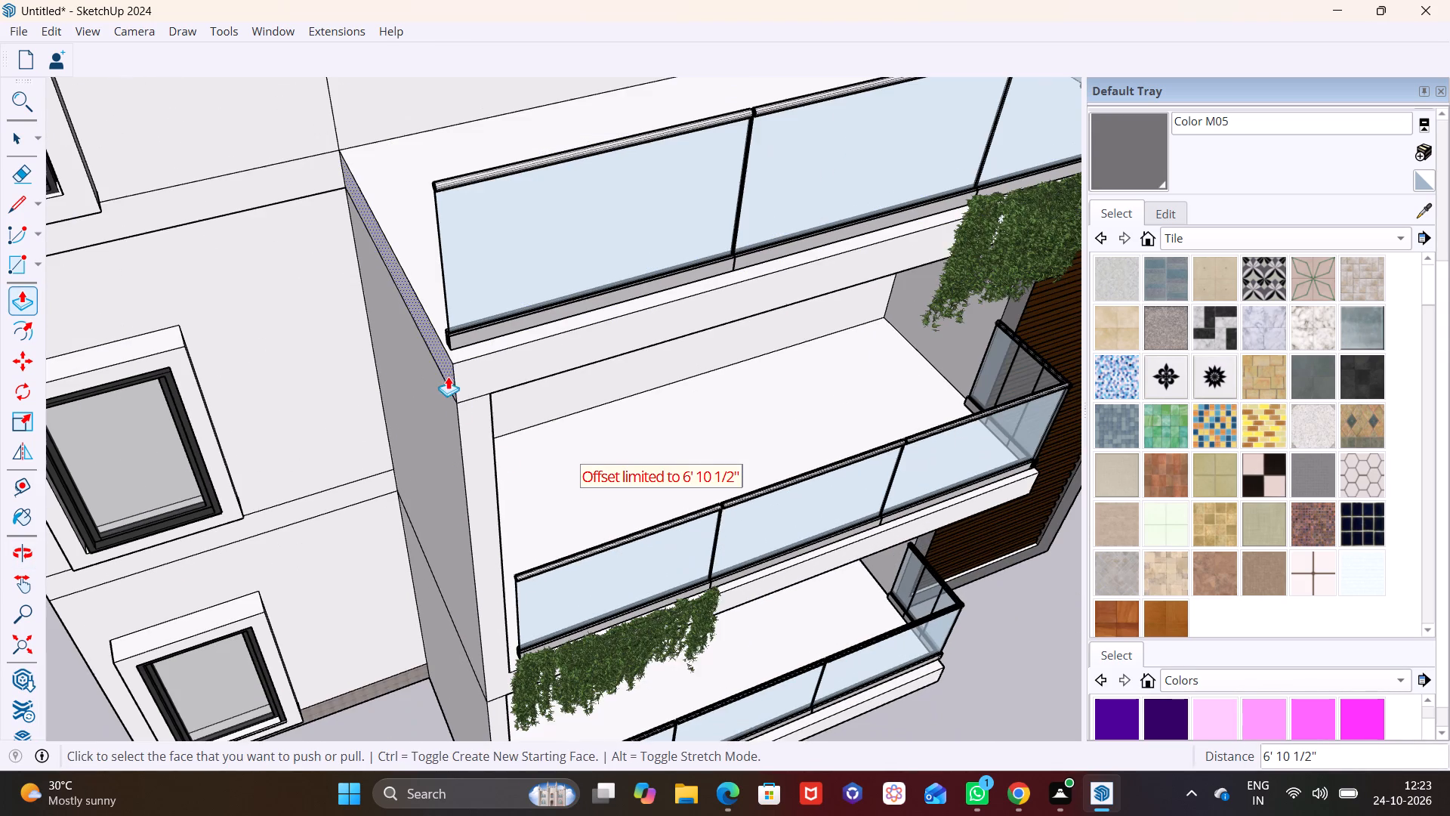
pyautogui.press('space')
pyautogui.click(548, 467)
# Pull the inner face of the lowest balcony's side wall to align with the inner face of the second balcony's side wall.
pyautogui.moveTo(556, 468); pyautogui.dragTo(467, 291, button='middle')
pyautogui.moveTo(541, 550); pyautogui.dragTo(460, 345, button='middle')
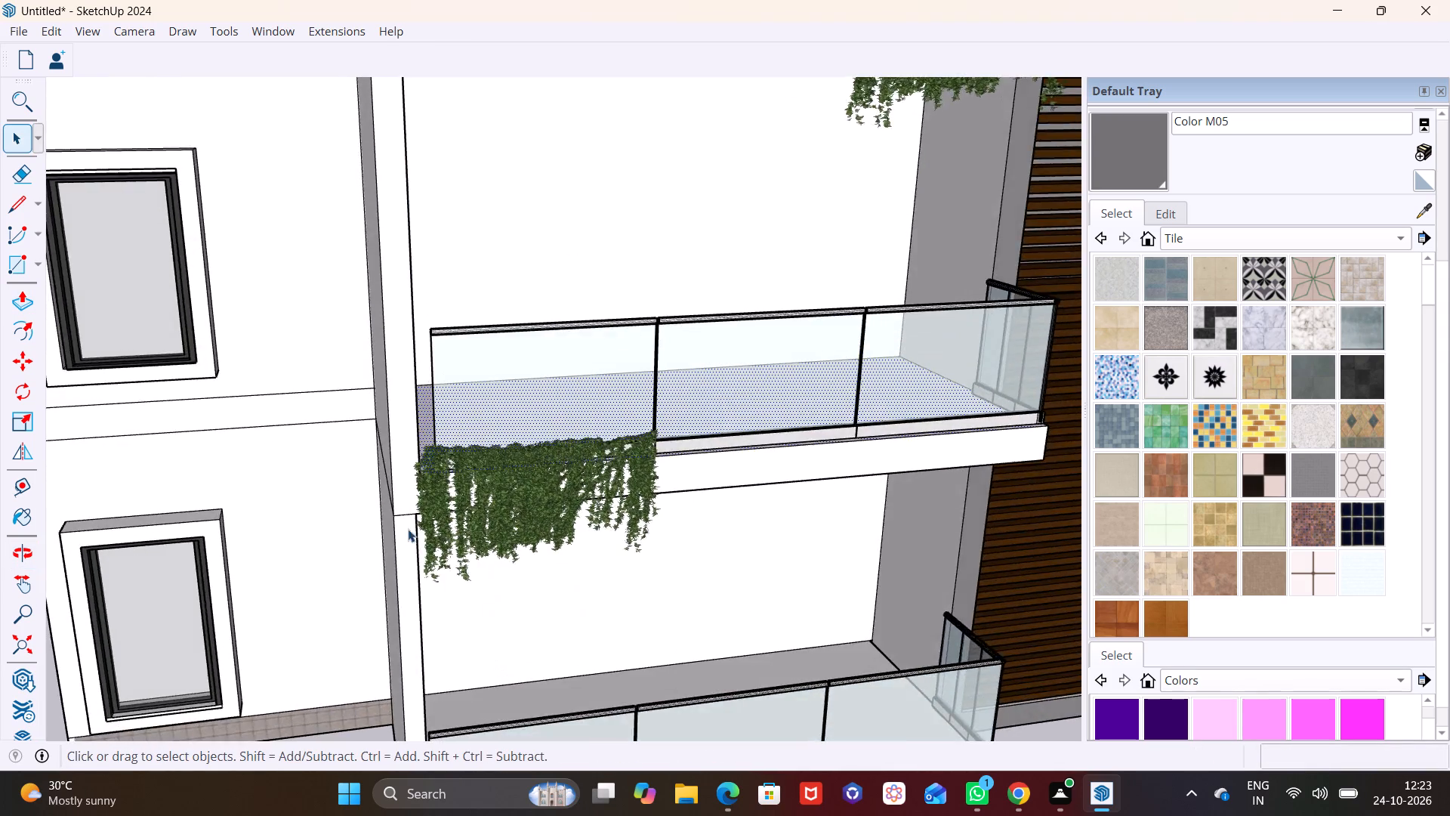
pyautogui.scroll(6, 408, 536)
pyautogui.moveTo(421, 533); pyautogui.dragTo(406, 358, button='middle')
pyautogui.scroll(3, 398, 405)
pyautogui.scroll(-3, 449, 398)
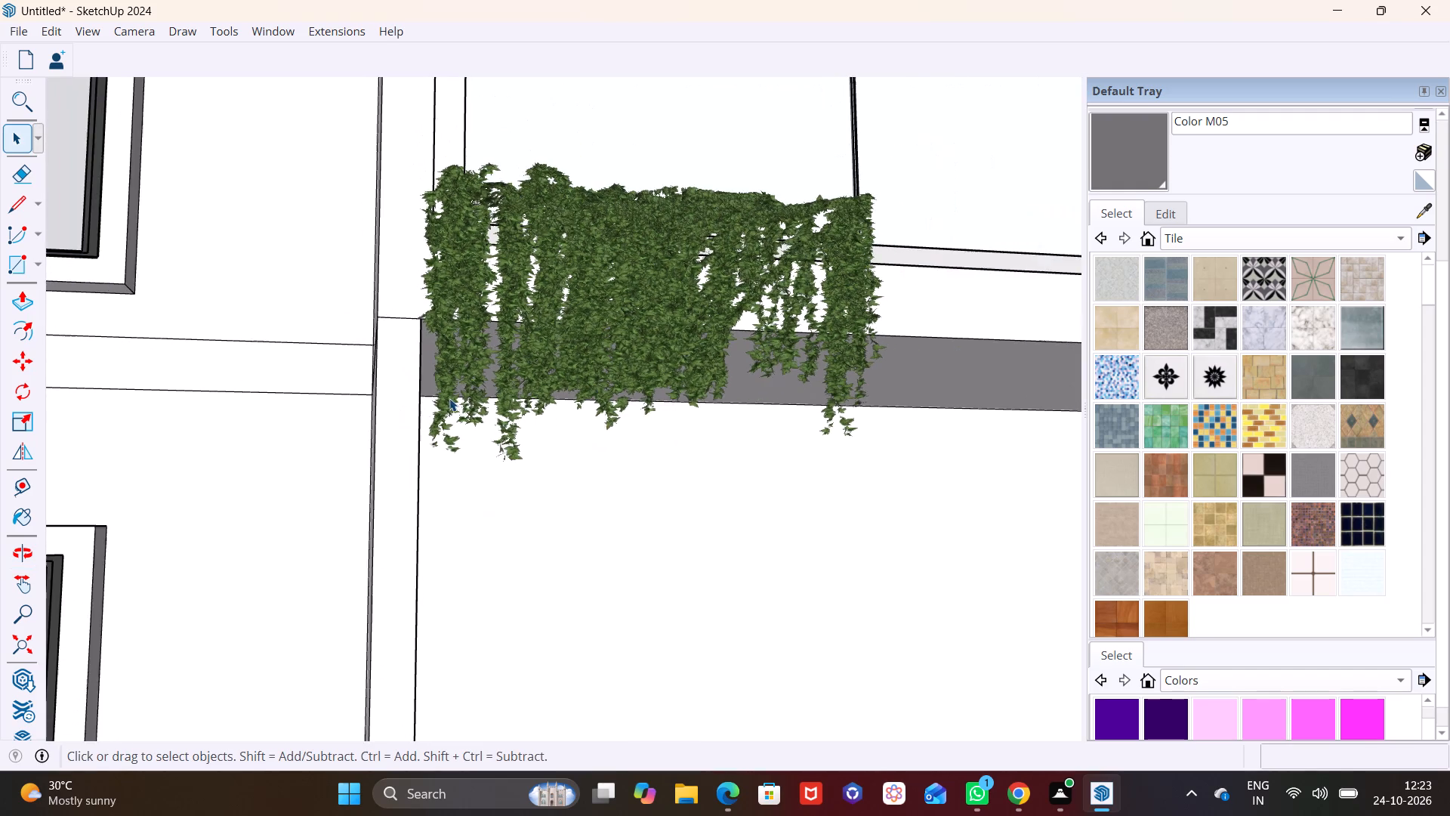
pyautogui.scroll(-3, 449, 398)
pyautogui.moveTo(449, 425); pyautogui.dragTo(349, 489, button='middle')
pyautogui.click(378, 488)
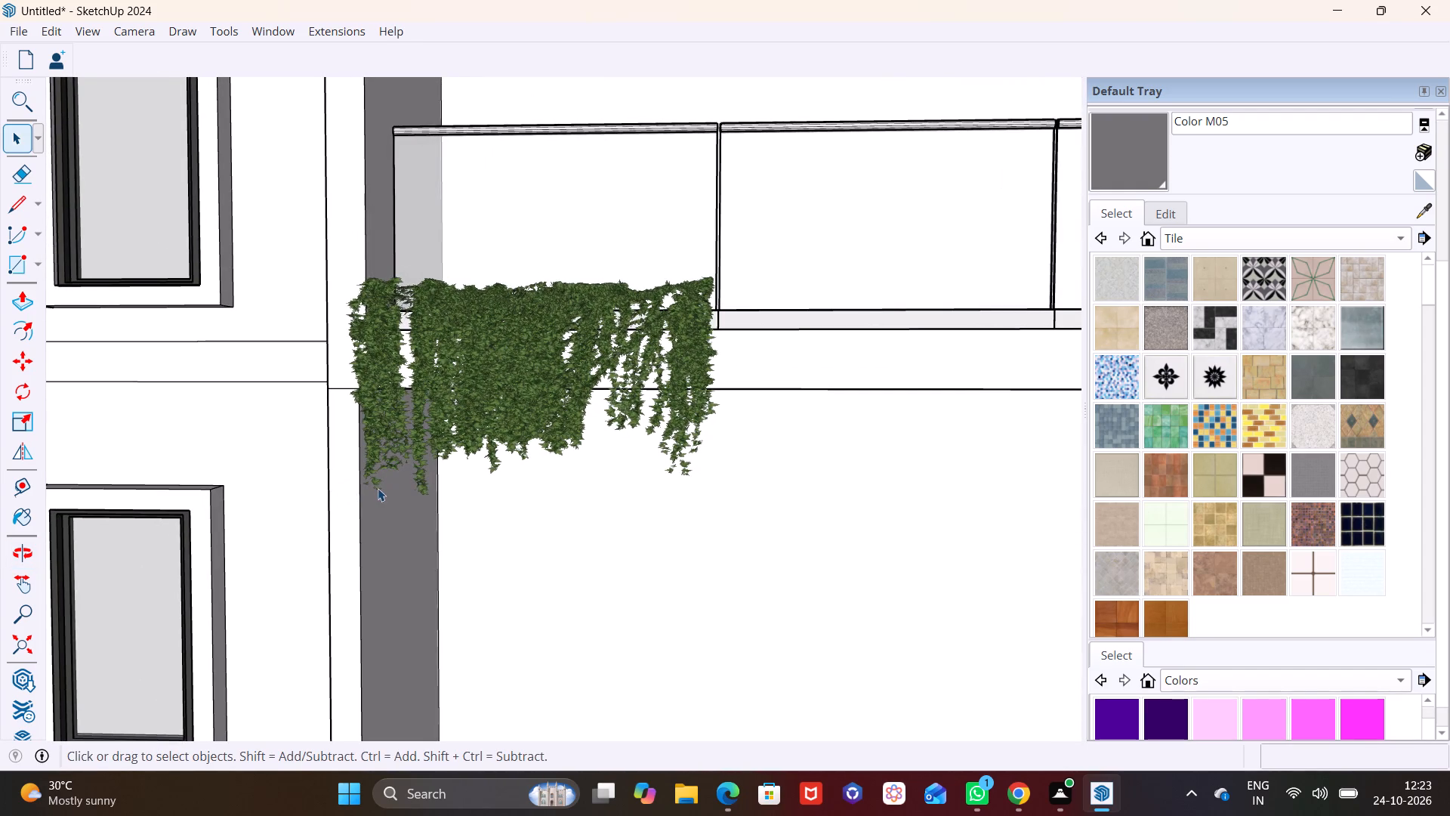
pyautogui.click(372, 529)
pyautogui.click(380, 535)
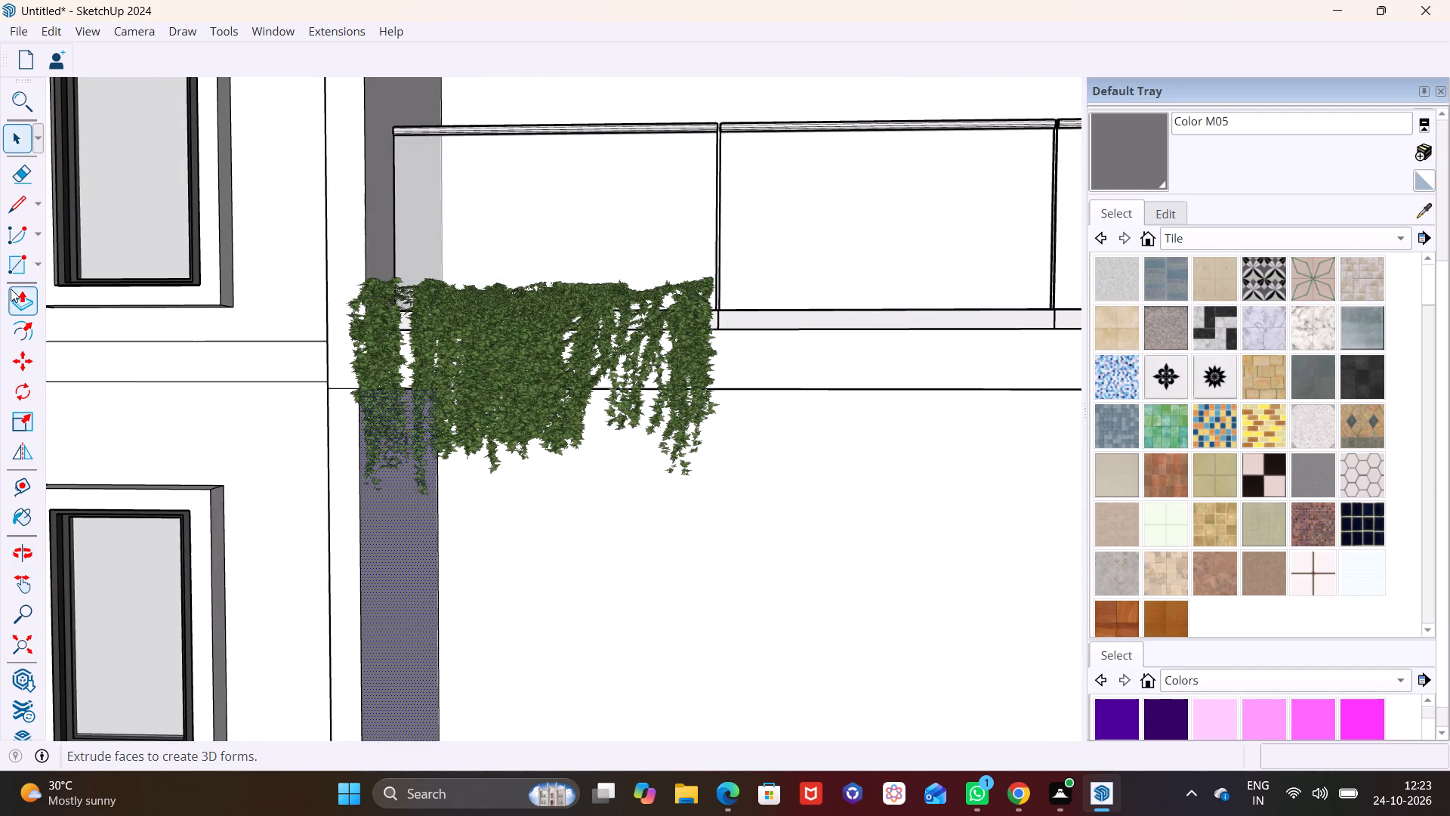
pyautogui.click(32, 289)
pyautogui.click(372, 524)
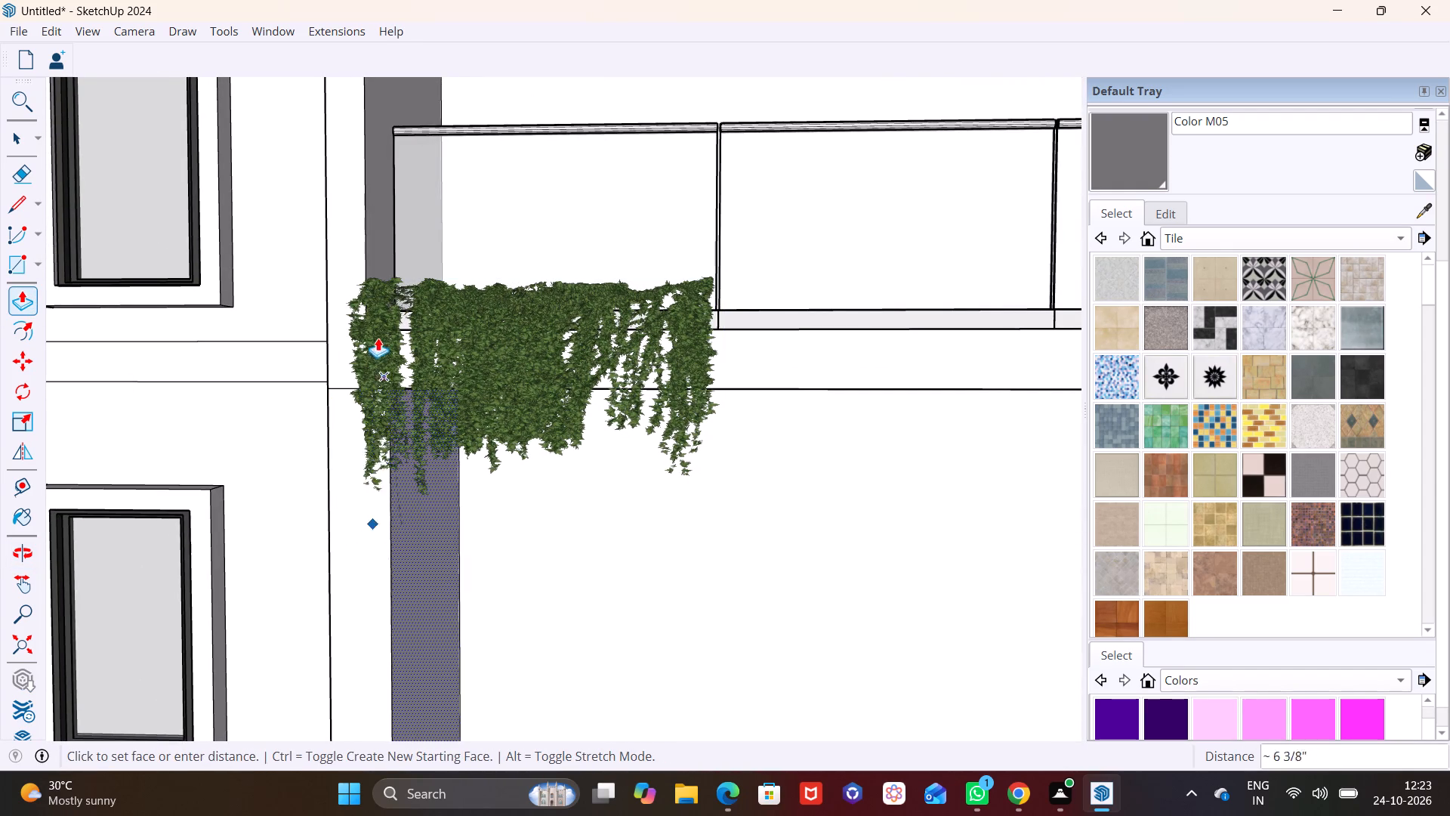
pyautogui.click(366, 259)
pyautogui.press('space')
pyautogui.click(268, 440)
# Scale the third balcony's front glass railing to about 0.96 along its length, moving its open end in from the side edge.
pyautogui.scroll(-2, 299, 440)
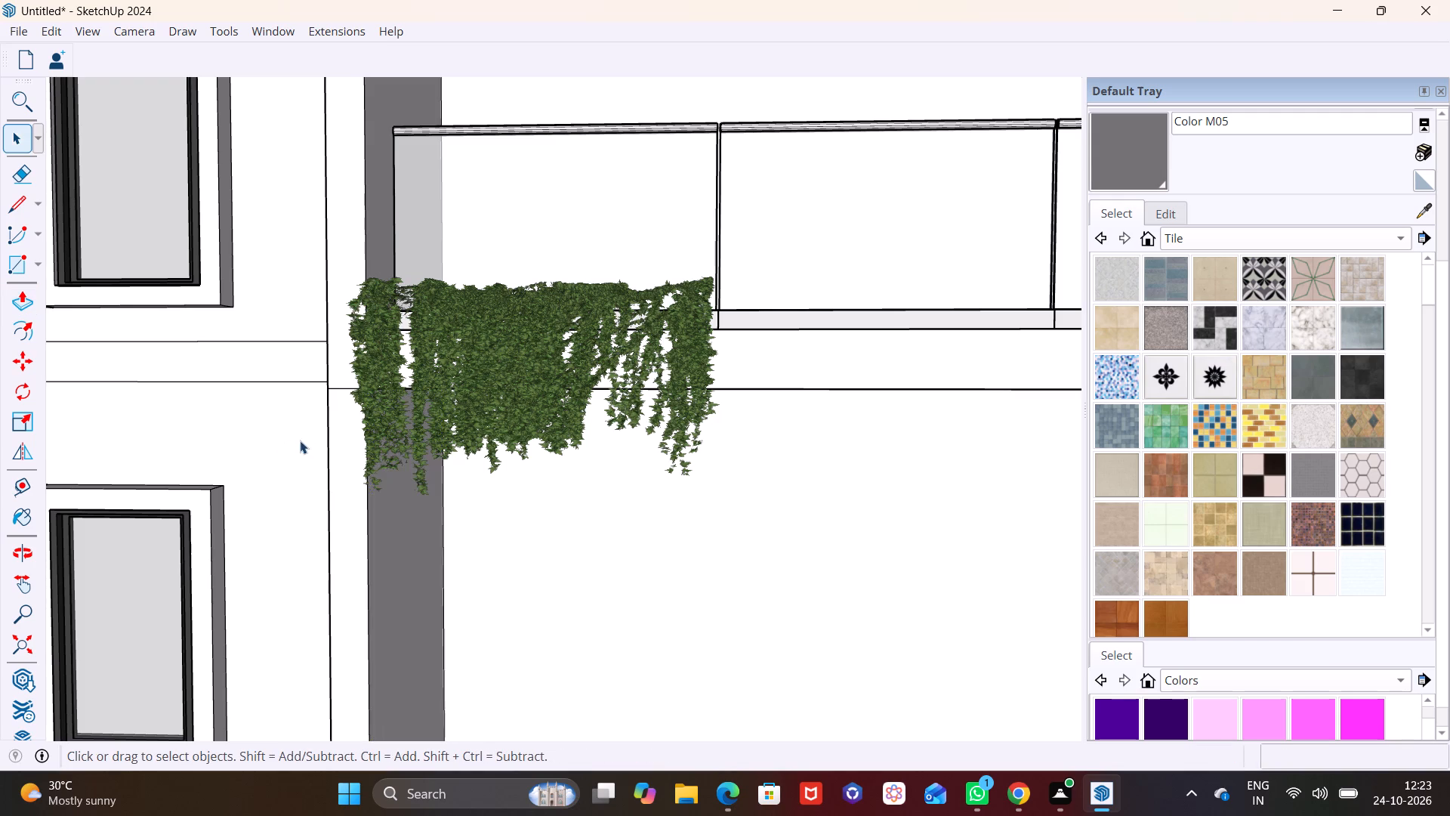
pyautogui.scroll(-10, 300, 440)
pyautogui.scroll(-1, 478, 404)
pyautogui.moveTo(478, 404); pyautogui.dragTo(700, 563, button='middle')
pyautogui.keyDown('shift'); pyautogui.moveTo(615, 368); pyautogui.dragTo(677, 606, button='middle'); pyautogui.keyUp('shift')
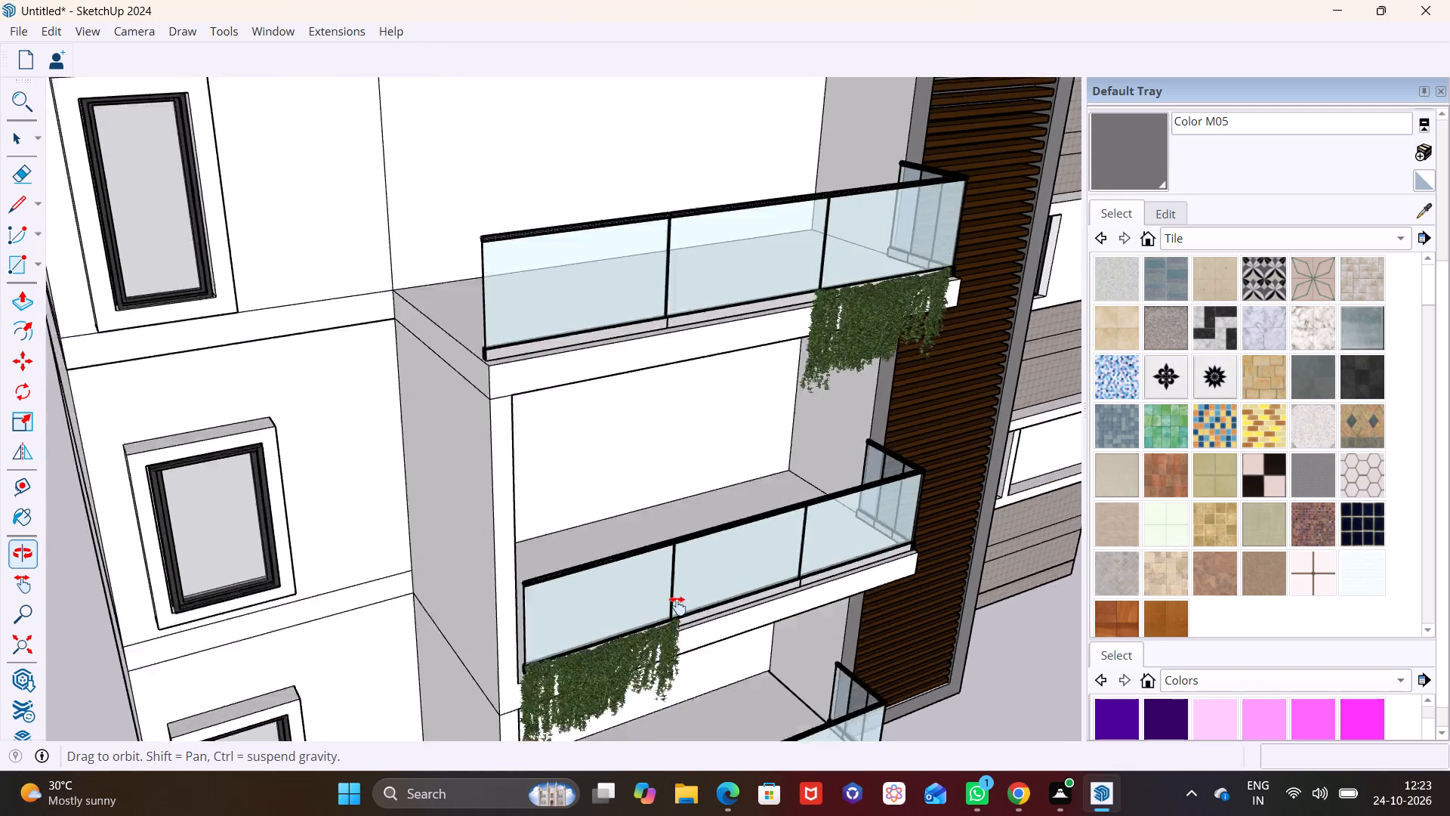
pyautogui.keyDown('shift'); pyautogui.moveTo(677, 606); pyautogui.dragTo(699, 626, button='middle'); pyautogui.keyUp('shift')
pyautogui.scroll(6, 635, 460)
pyautogui.keyDown('shift'); pyautogui.moveTo(599, 428); pyautogui.dragTo(575, 572, button='middle'); pyautogui.keyUp('shift')
pyautogui.click(458, 566)
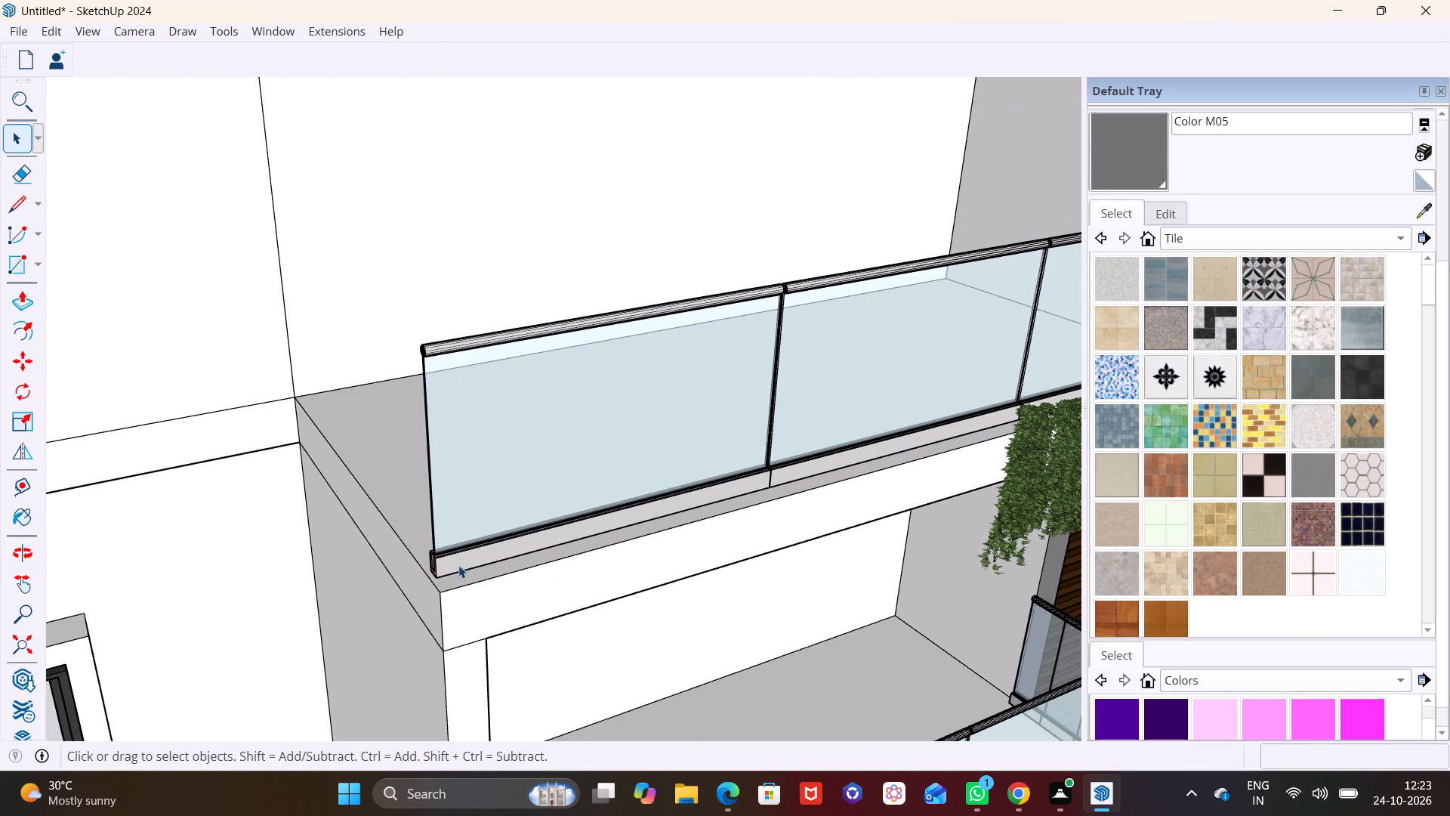
pyautogui.click(26, 423)
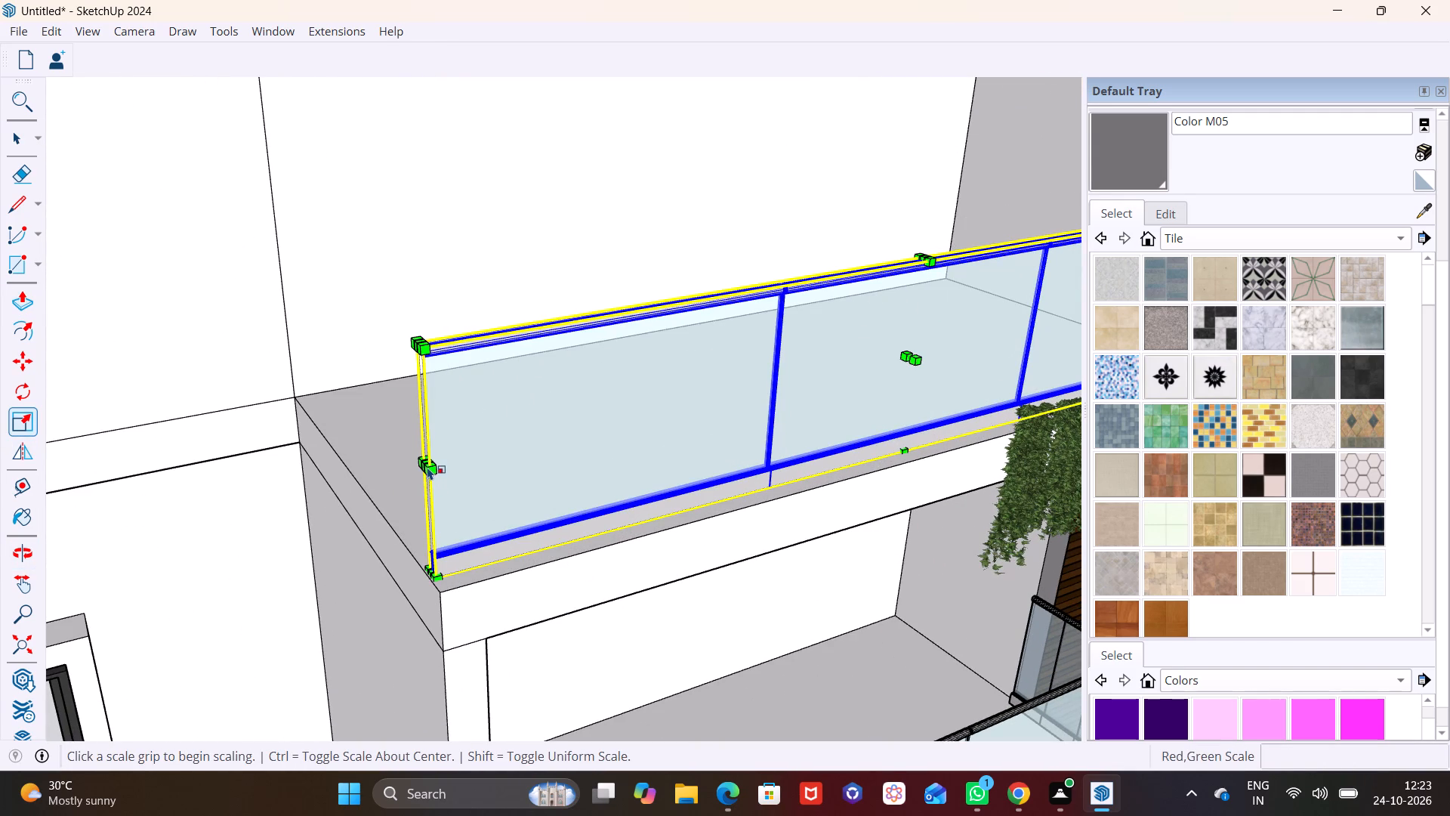
pyautogui.click(421, 464)
pyautogui.click(479, 450)
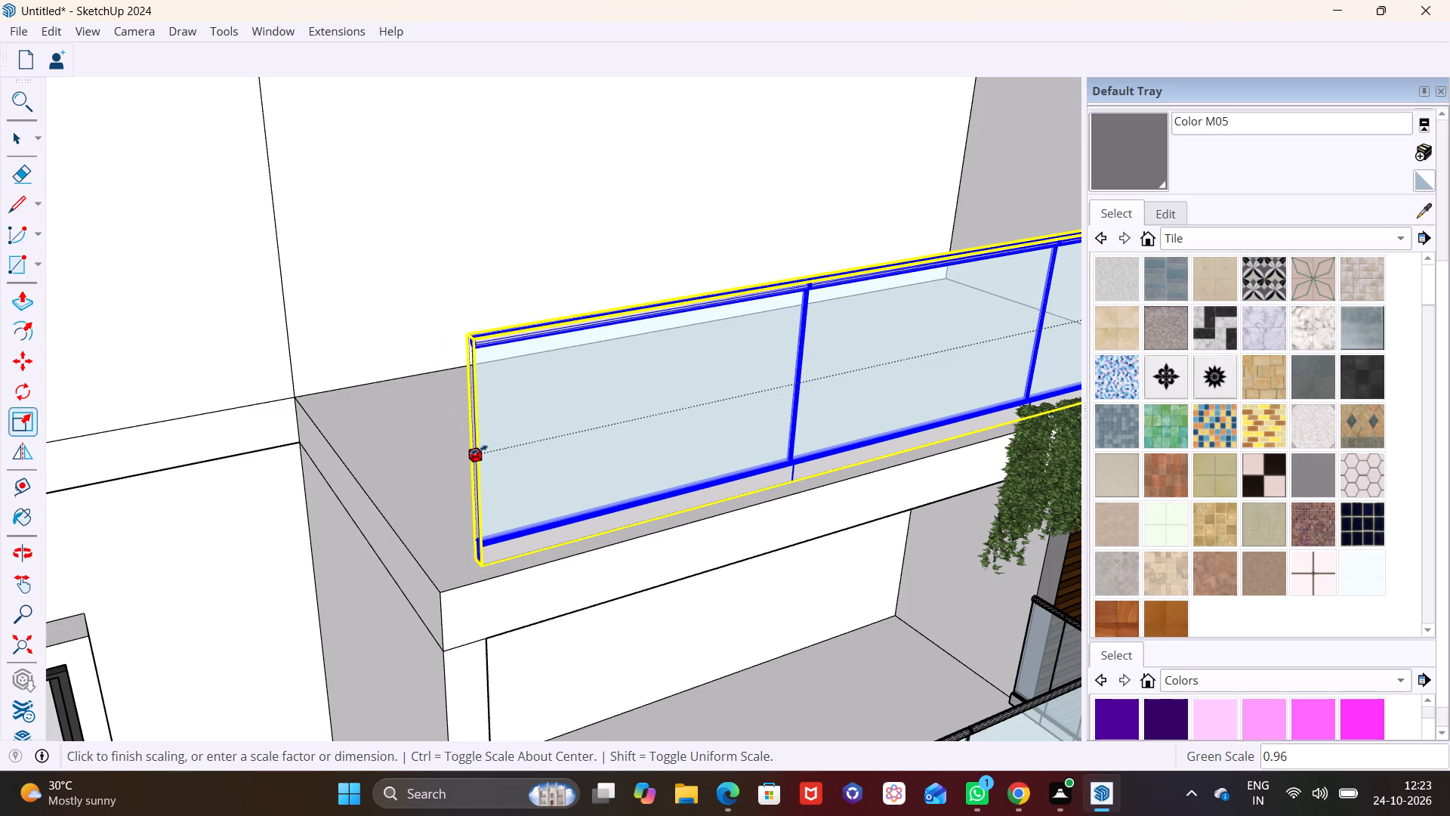
pyautogui.press('space')
# Draw a rectangle about 8 1/8" by 7' 11" on the third balcony's floor, along its open side edge.
pyautogui.click(39, 262)
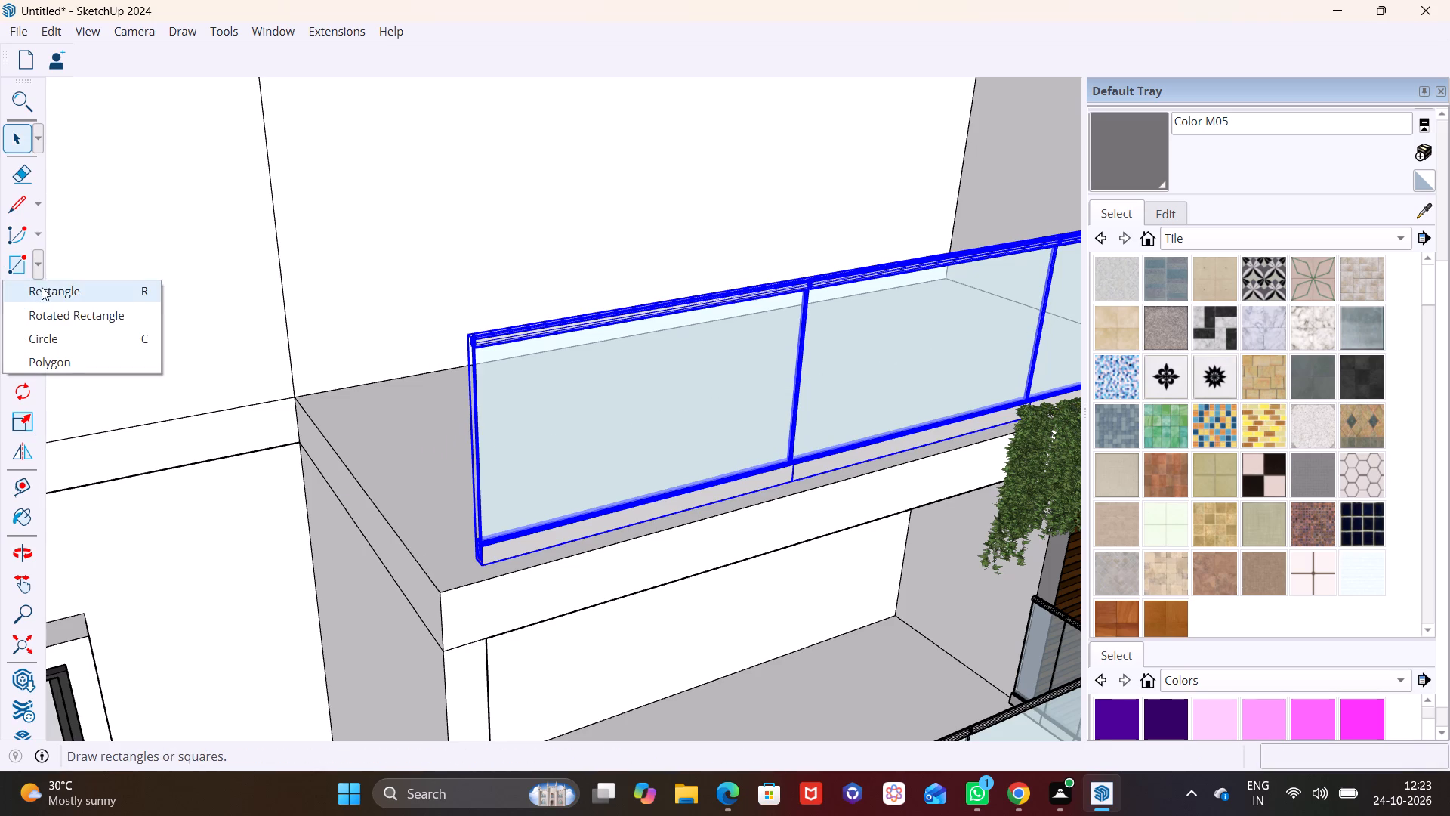
pyautogui.click(42, 287)
pyautogui.click(296, 391)
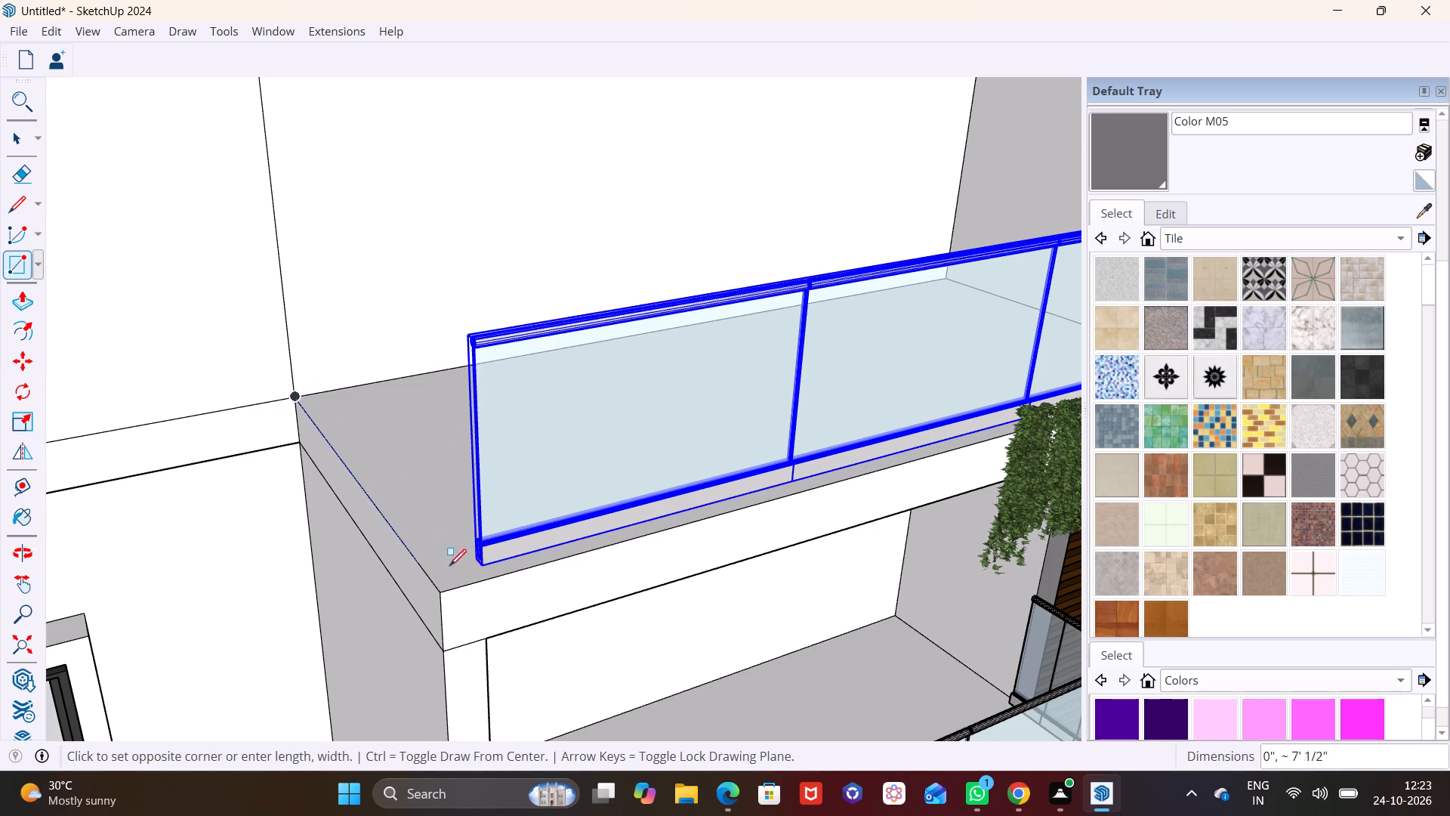
pyautogui.scroll(5, 501, 582)
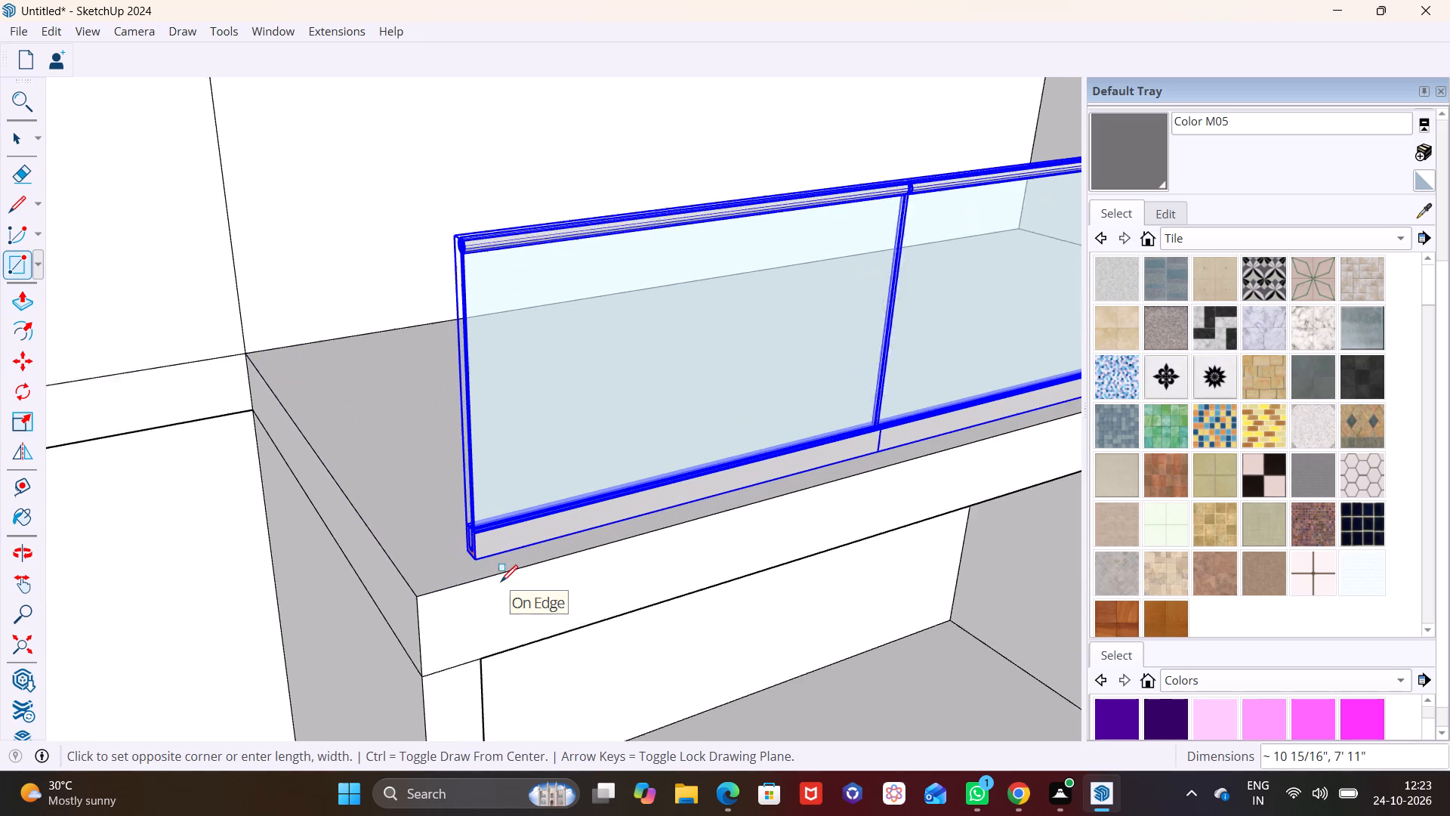
pyautogui.scroll(1, 501, 582)
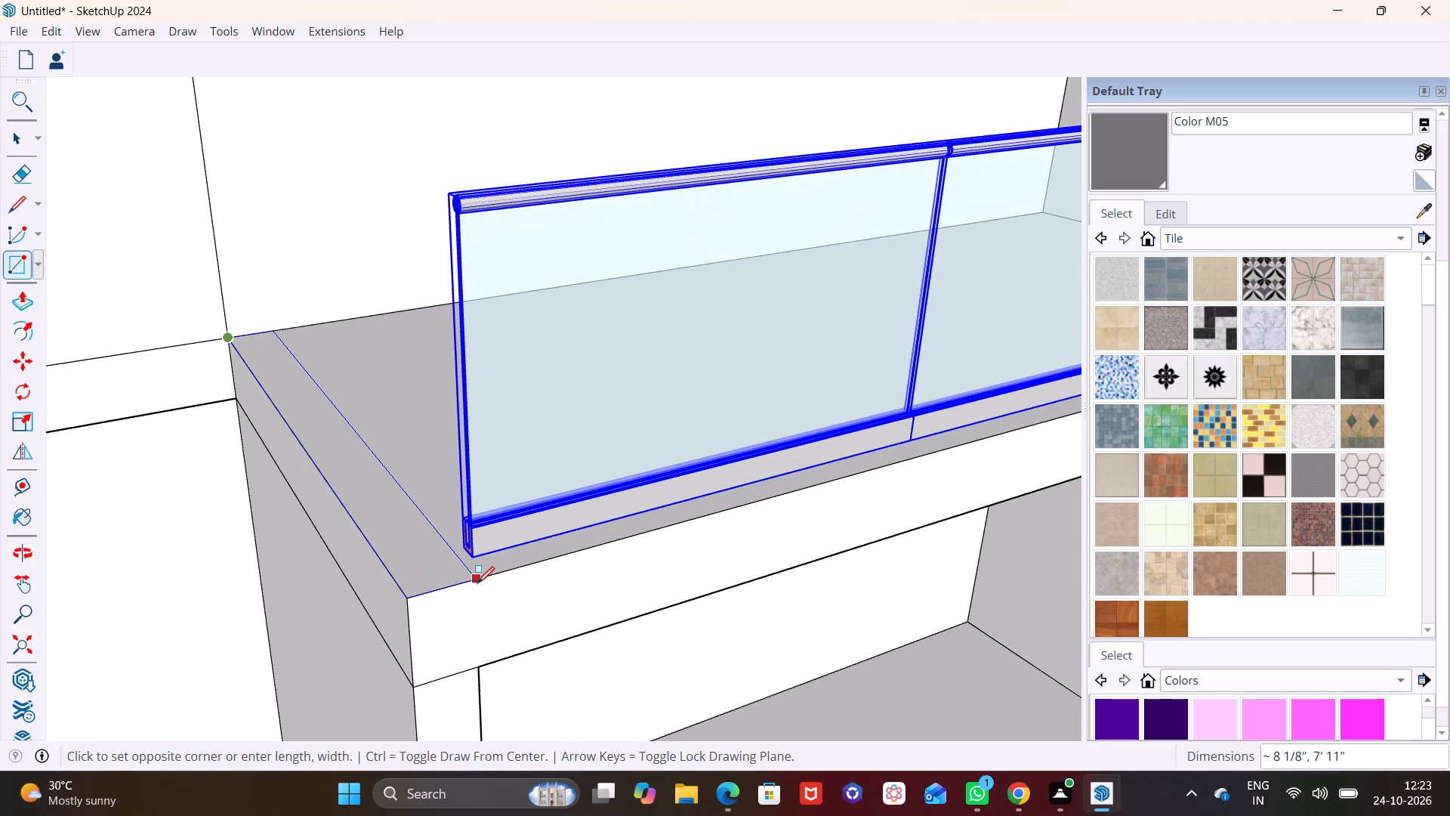
pyautogui.click(486, 582)
pyautogui.press('space')
# Pull the third balcony's side strip up 2' 6 9/16" and a further 7' 5 7/16" into a solid wall reaching the slab above.
pyautogui.click(417, 531)
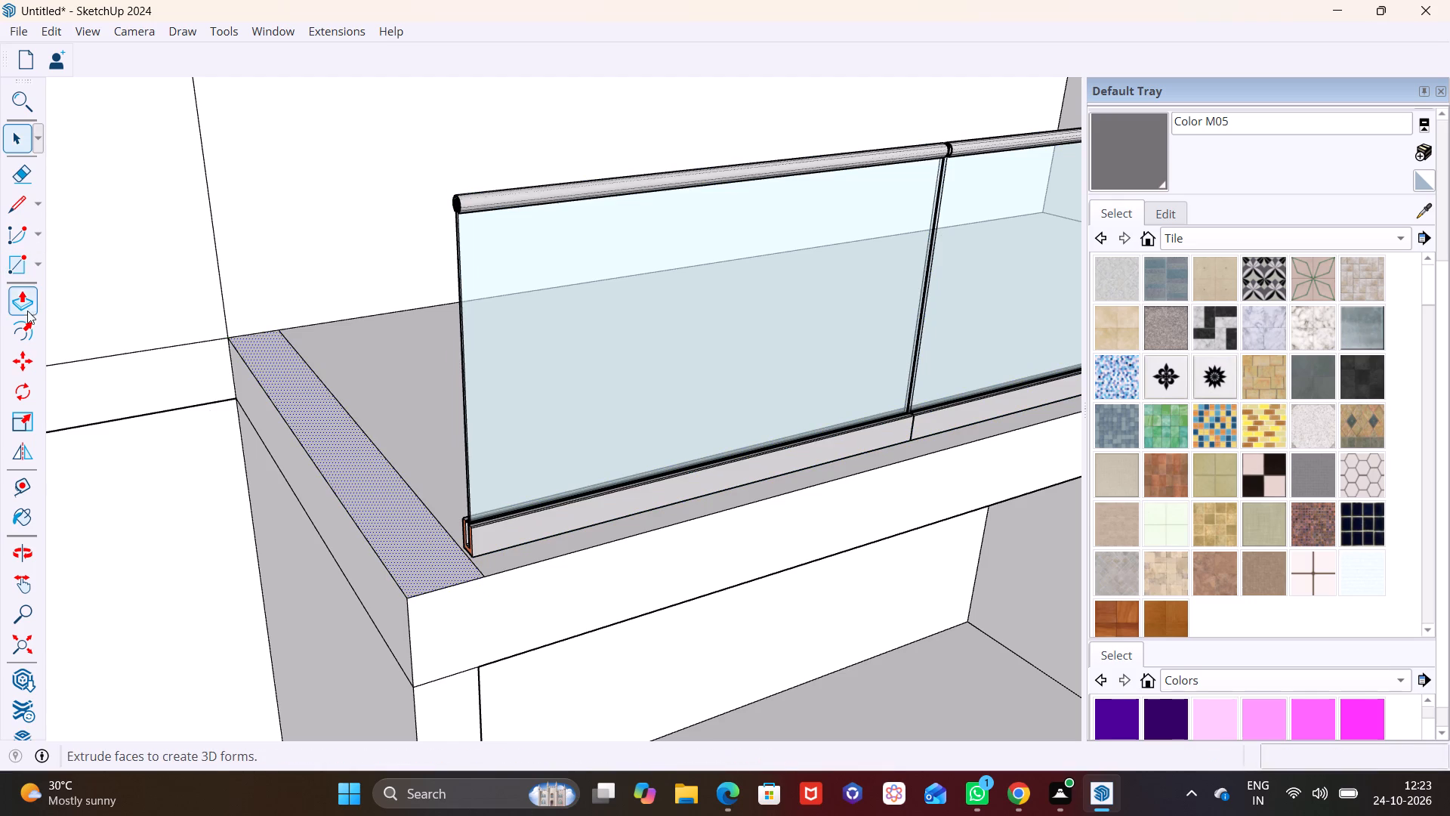
pyautogui.click(20, 293)
pyautogui.moveTo(378, 504); pyautogui.dragTo(382, 272)
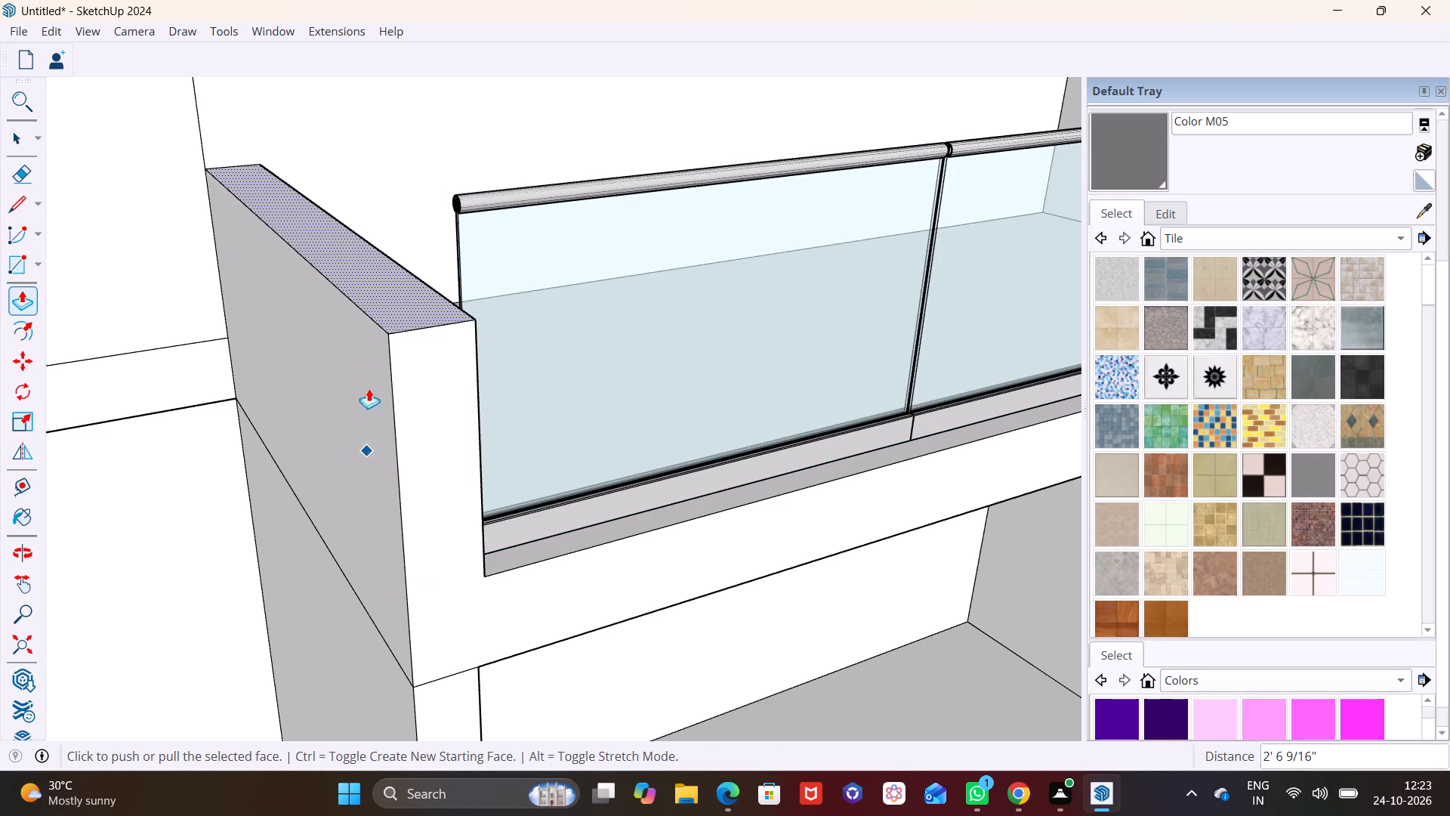
pyautogui.scroll(-9, 393, 342)
pyautogui.keyDown('shift'); pyautogui.moveTo(400, 263); pyautogui.dragTo(420, 585, button='middle'); pyautogui.keyUp('shift')
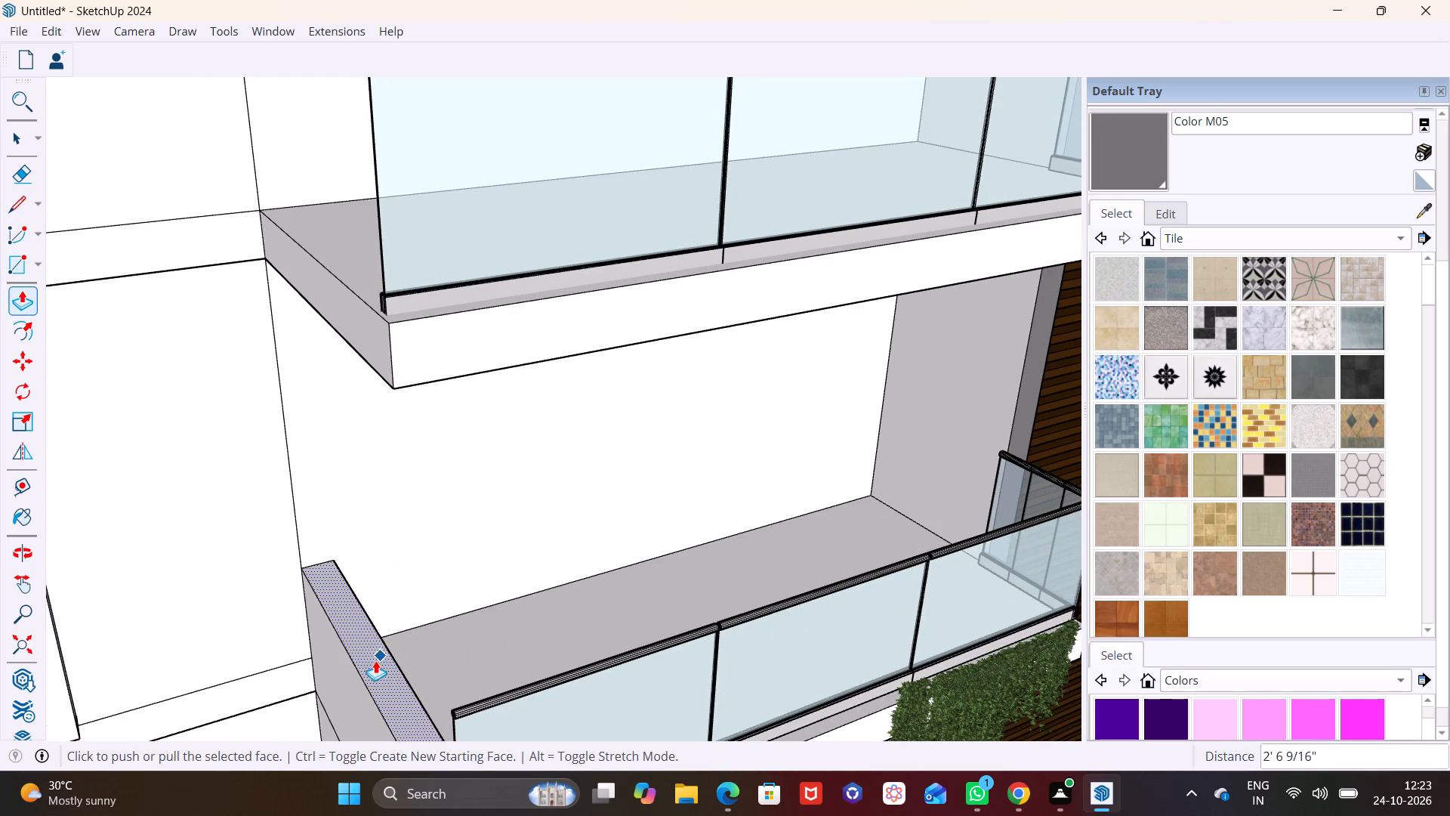
pyautogui.moveTo(375, 660); pyautogui.dragTo(375, 277)
pyautogui.scroll(-8, 390, 376)
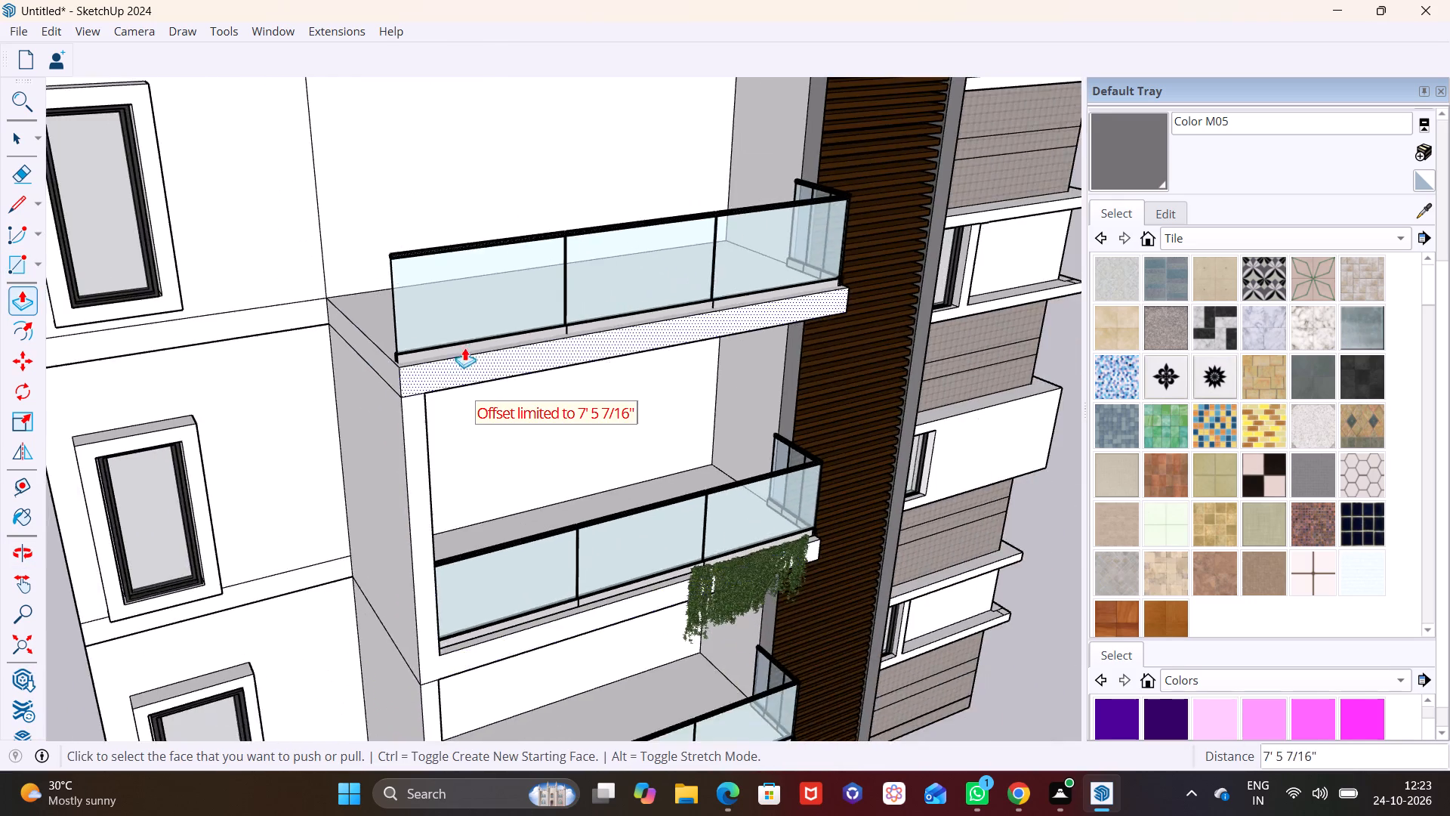
# Scale the fourth balcony's front glass railing shorter along its length, moving its open end in from the side edge.
pyautogui.keyDown('shift'); pyautogui.moveTo(464, 347); pyautogui.dragTo(495, 559, button='middle'); pyautogui.keyUp('shift')
pyautogui.scroll(5, 495, 559)
pyautogui.press('space')
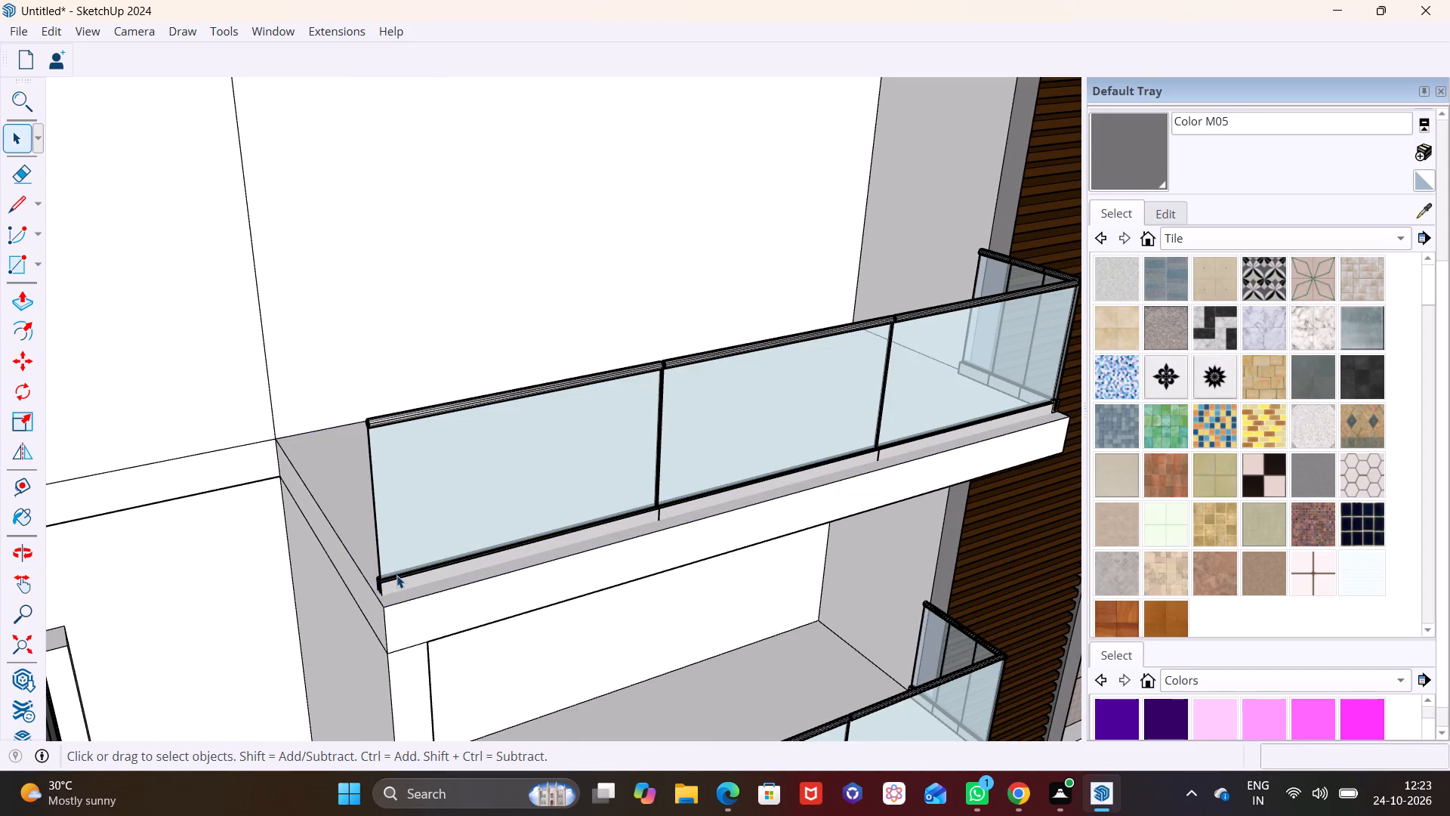
pyautogui.click(396, 575)
pyautogui.click(29, 425)
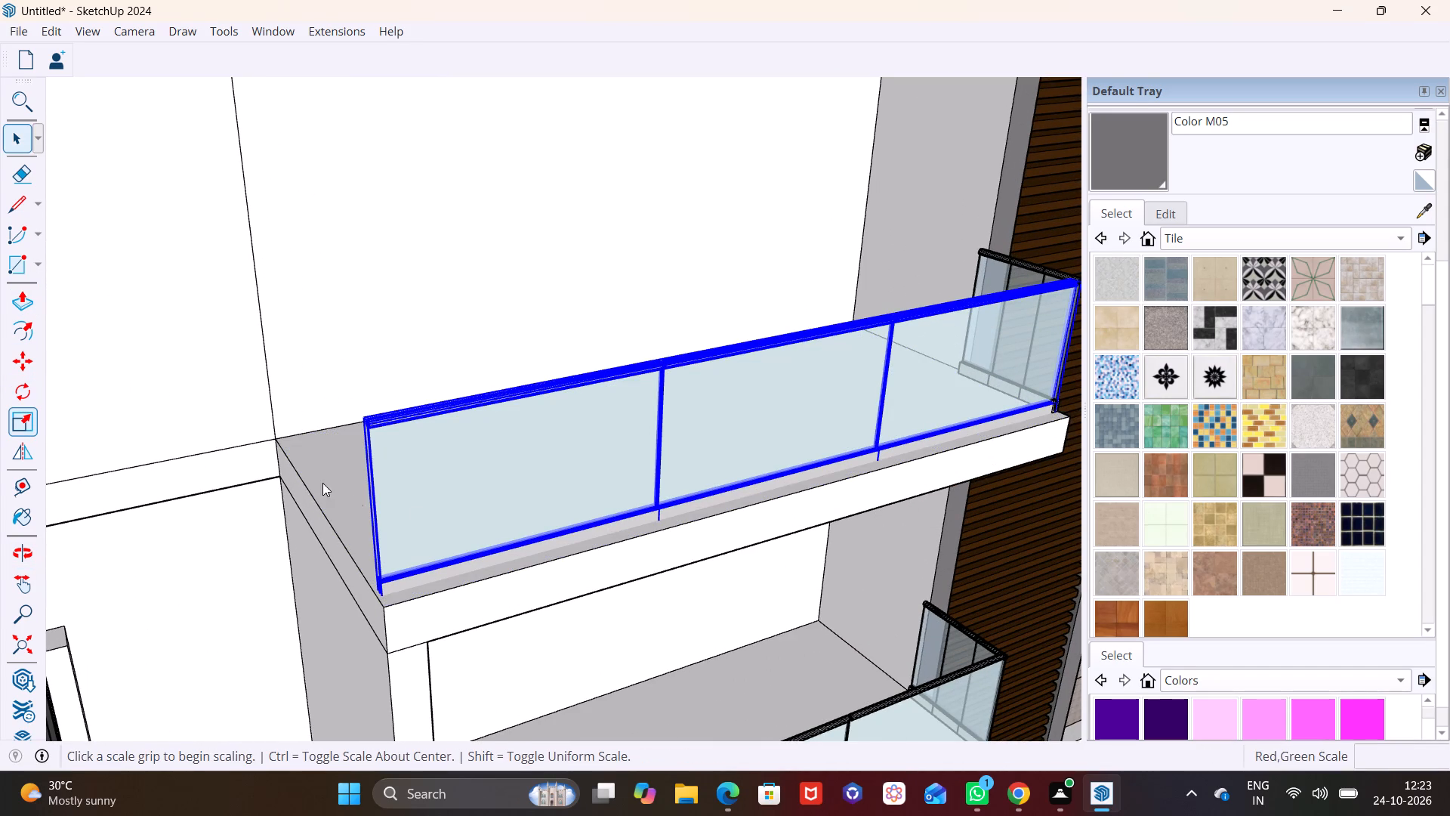
pyautogui.scroll(5, 312, 518)
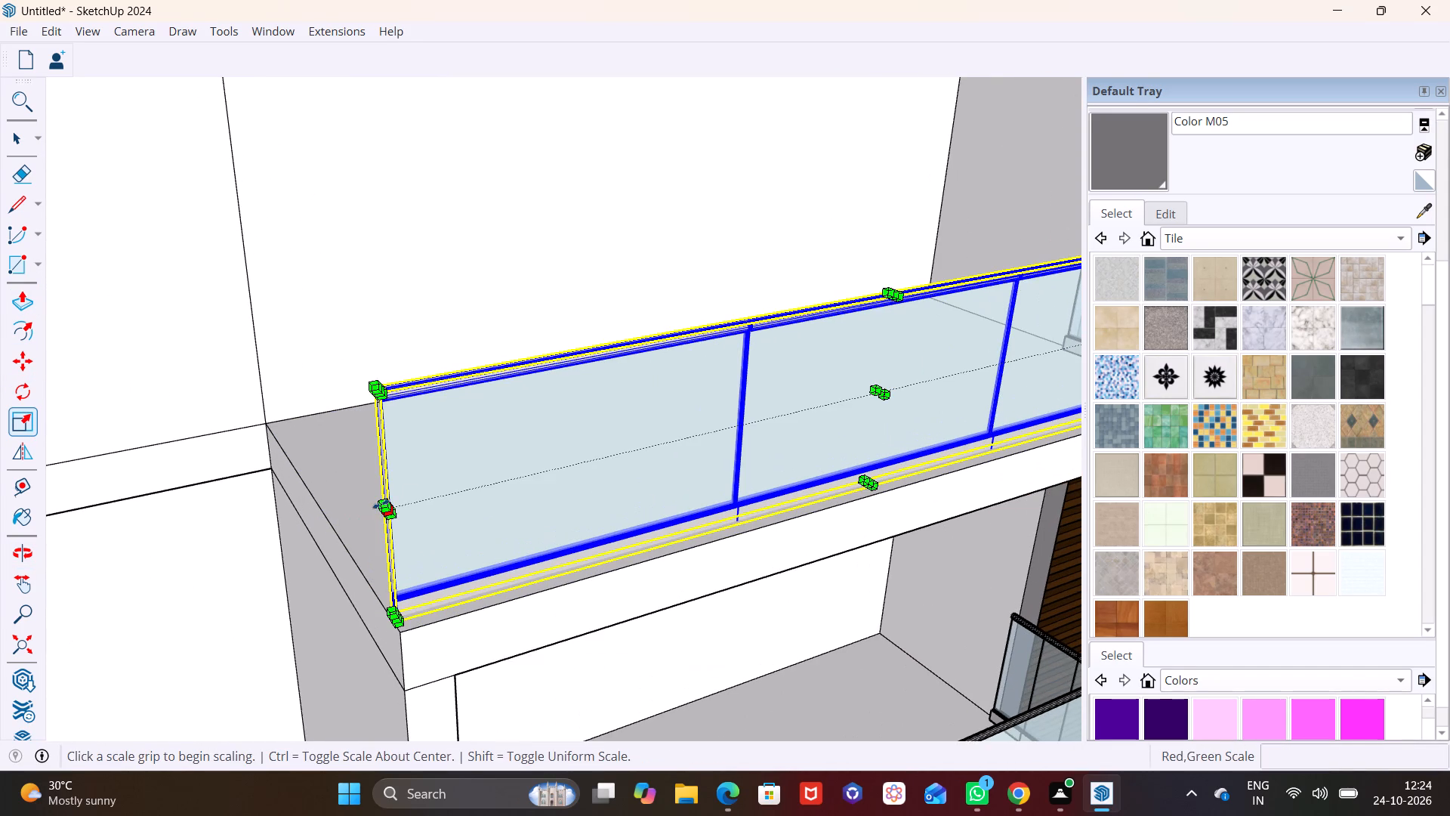
pyautogui.click(380, 504)
pyautogui.click(480, 500)
pyautogui.press('space')
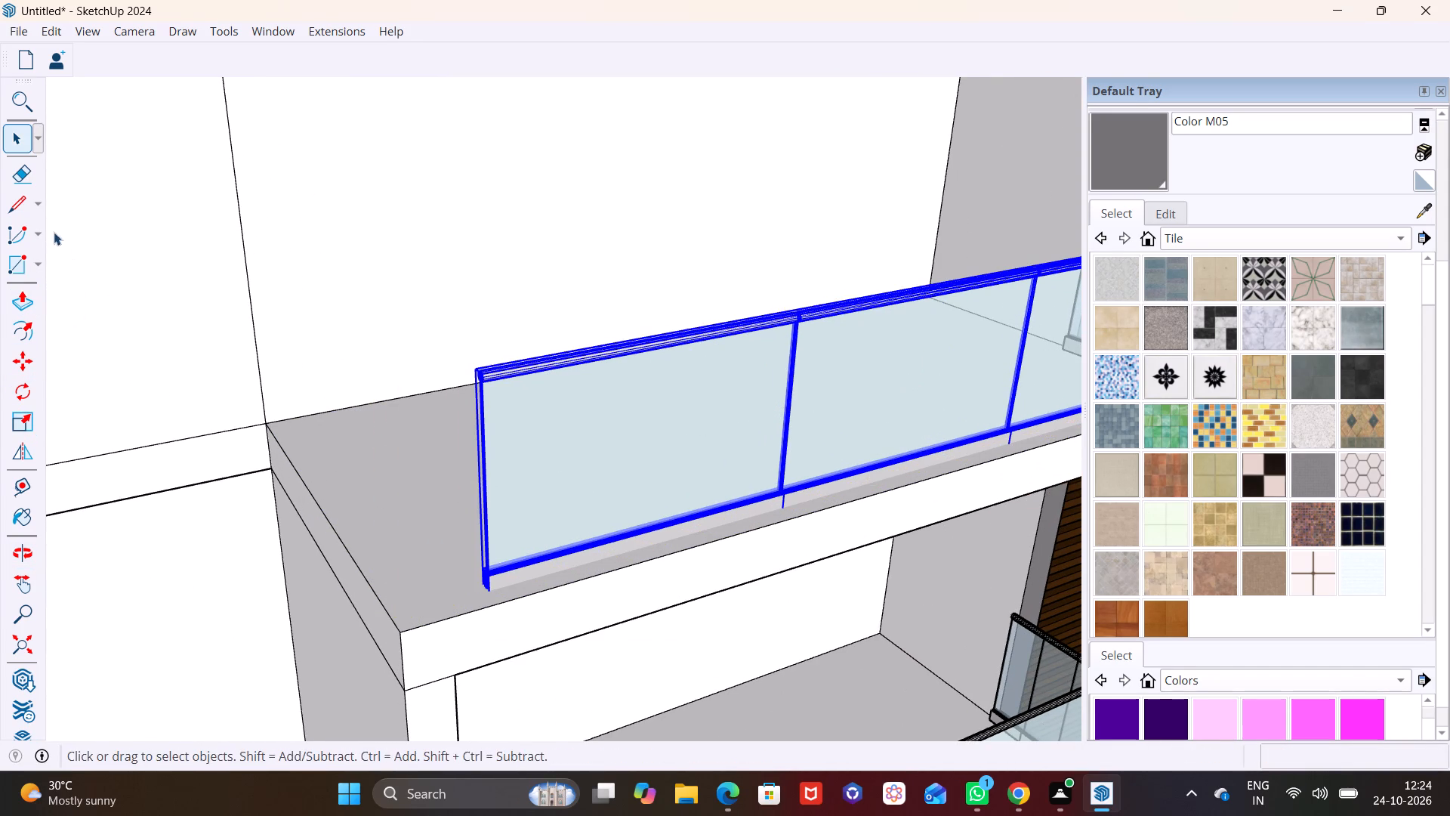
# Draw a rectangle about 11 7/8" by 7' 11" on the fourth balcony's floor, along its open side edge.
pyautogui.click(38, 258)
pyautogui.click(54, 286)
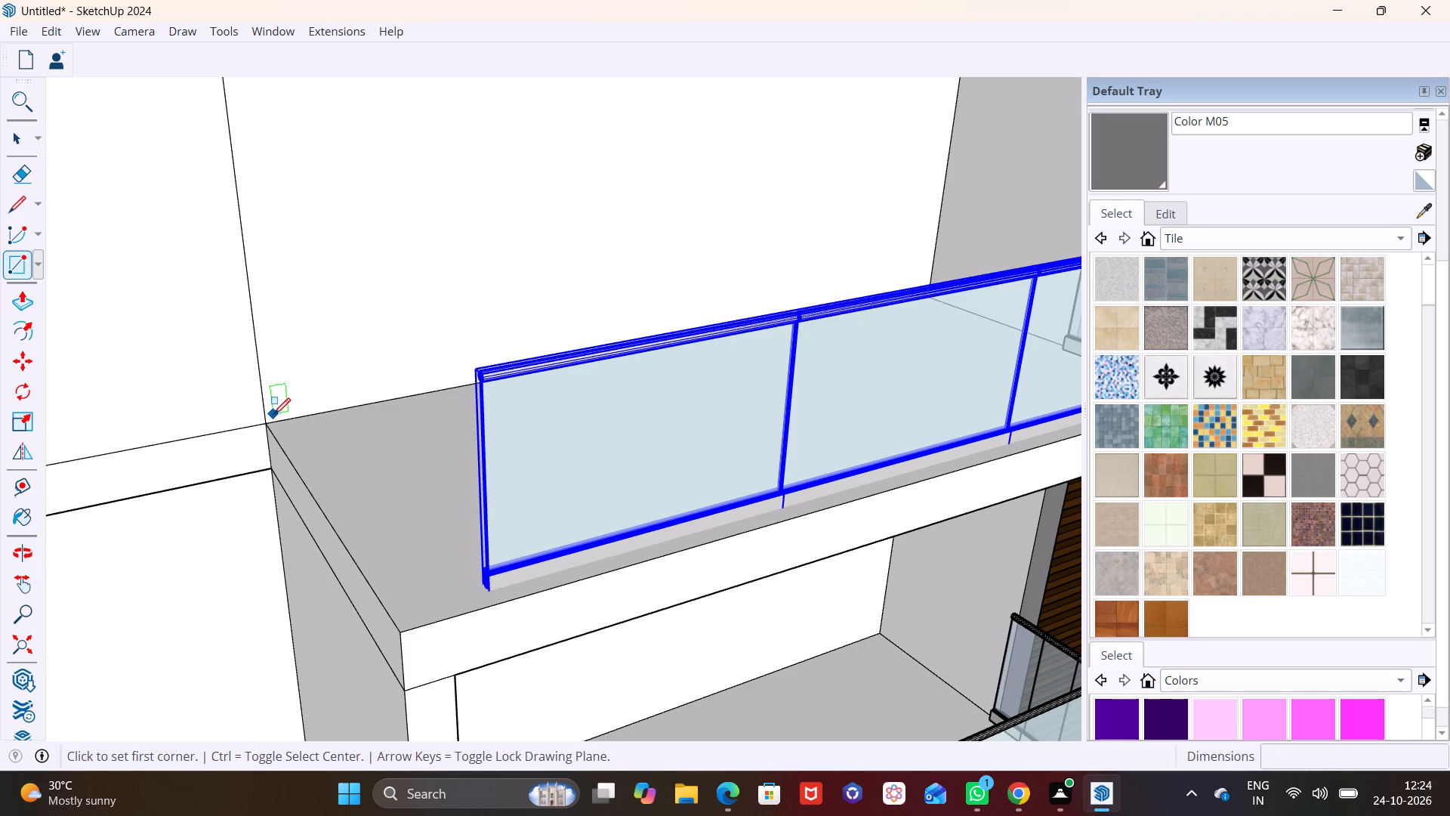
pyautogui.click(267, 423)
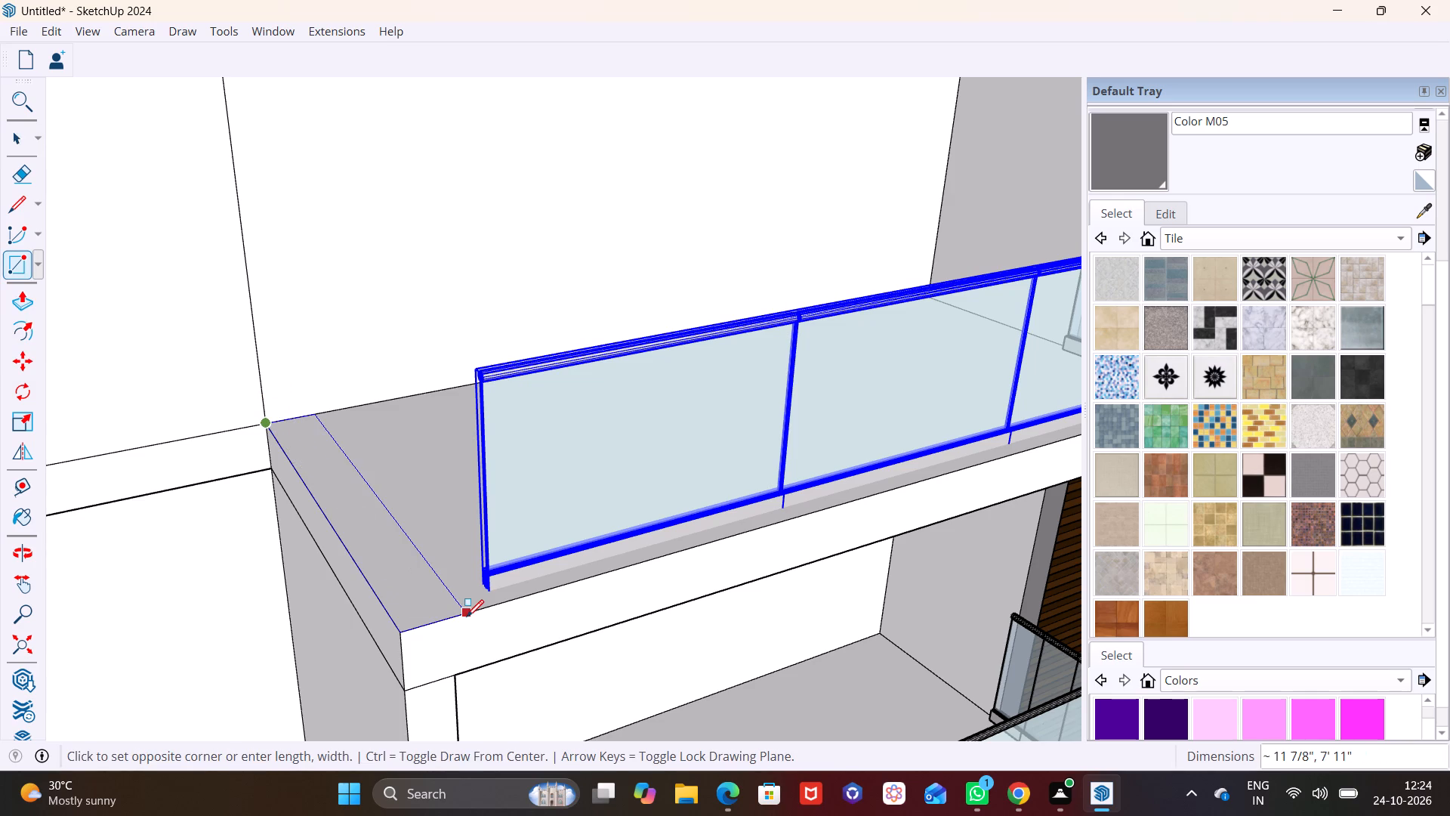
pyautogui.click(467, 616)
pyautogui.press('space')
# Pull the fourth balcony's side strip up 3' 5 5/8" and a further 6' 6 3/8" into a solid wall reaching the top slab.
pyautogui.click(405, 579)
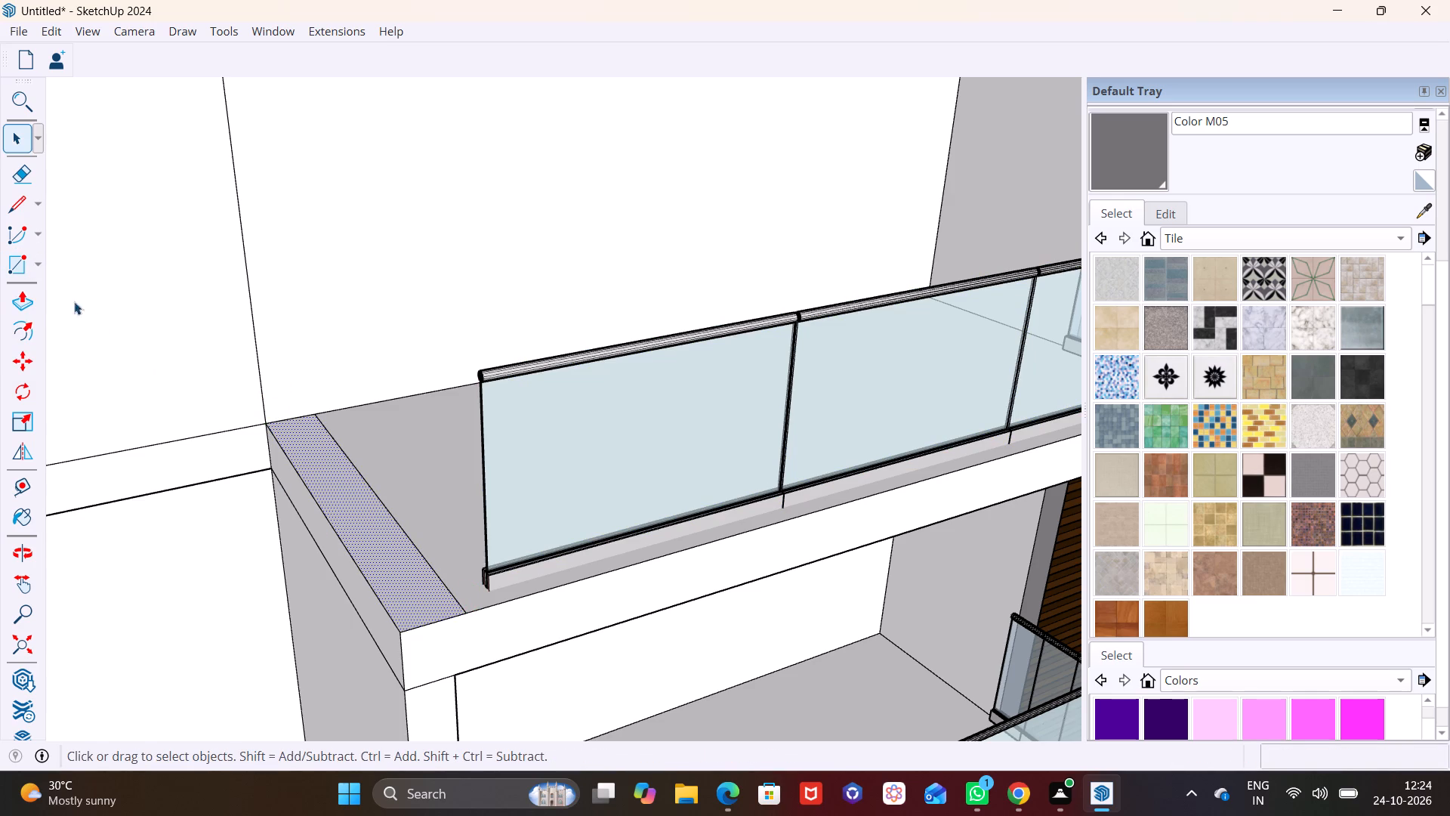
pyautogui.click(20, 295)
pyautogui.moveTo(373, 555); pyautogui.dragTo(372, 352)
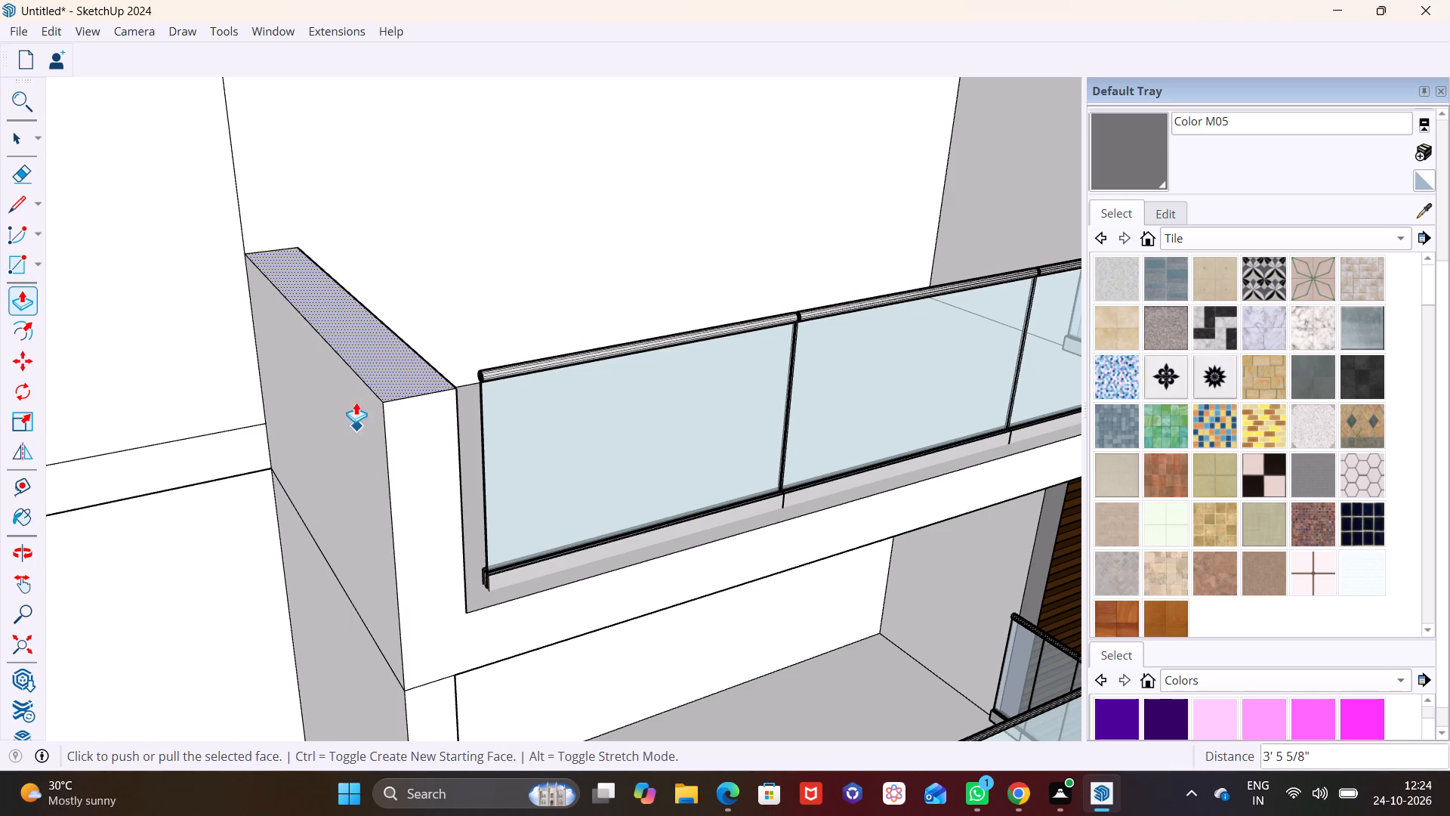
pyautogui.scroll(-8, 358, 392)
pyautogui.keyDown('shift'); pyautogui.moveTo(365, 379); pyautogui.dragTo(379, 607, button='middle'); pyautogui.keyUp('shift')
pyautogui.moveTo(391, 611); pyautogui.dragTo(363, 230)
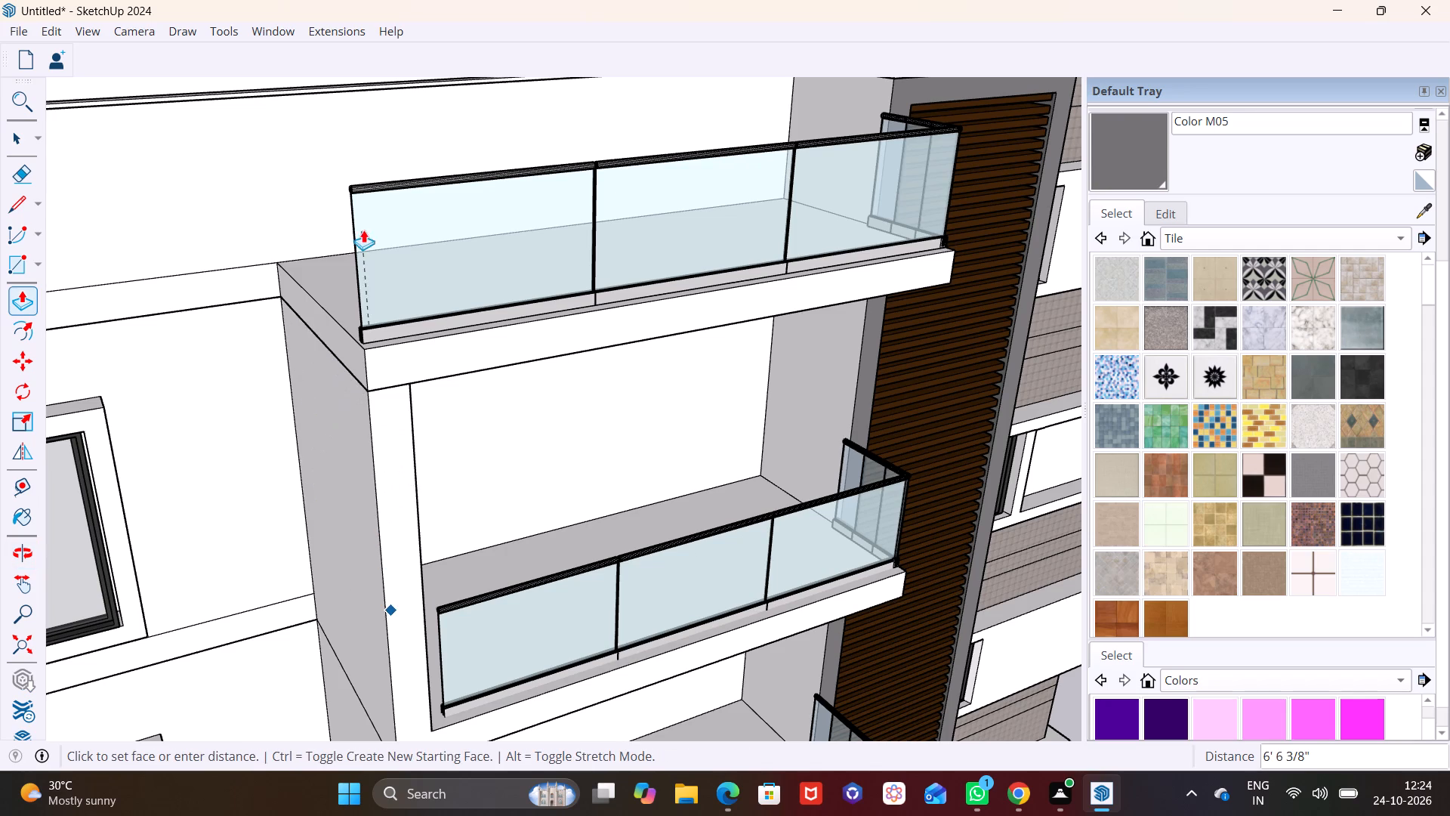
pyautogui.scroll(-6, 377, 358)
pyautogui.press('space')
pyautogui.click(1029, 573)
# Examine the balcony side walls, the top balcony's railing and the roof parapet from several angles around the building.
pyautogui.moveTo(934, 607); pyautogui.dragTo(921, 604, button='middle')
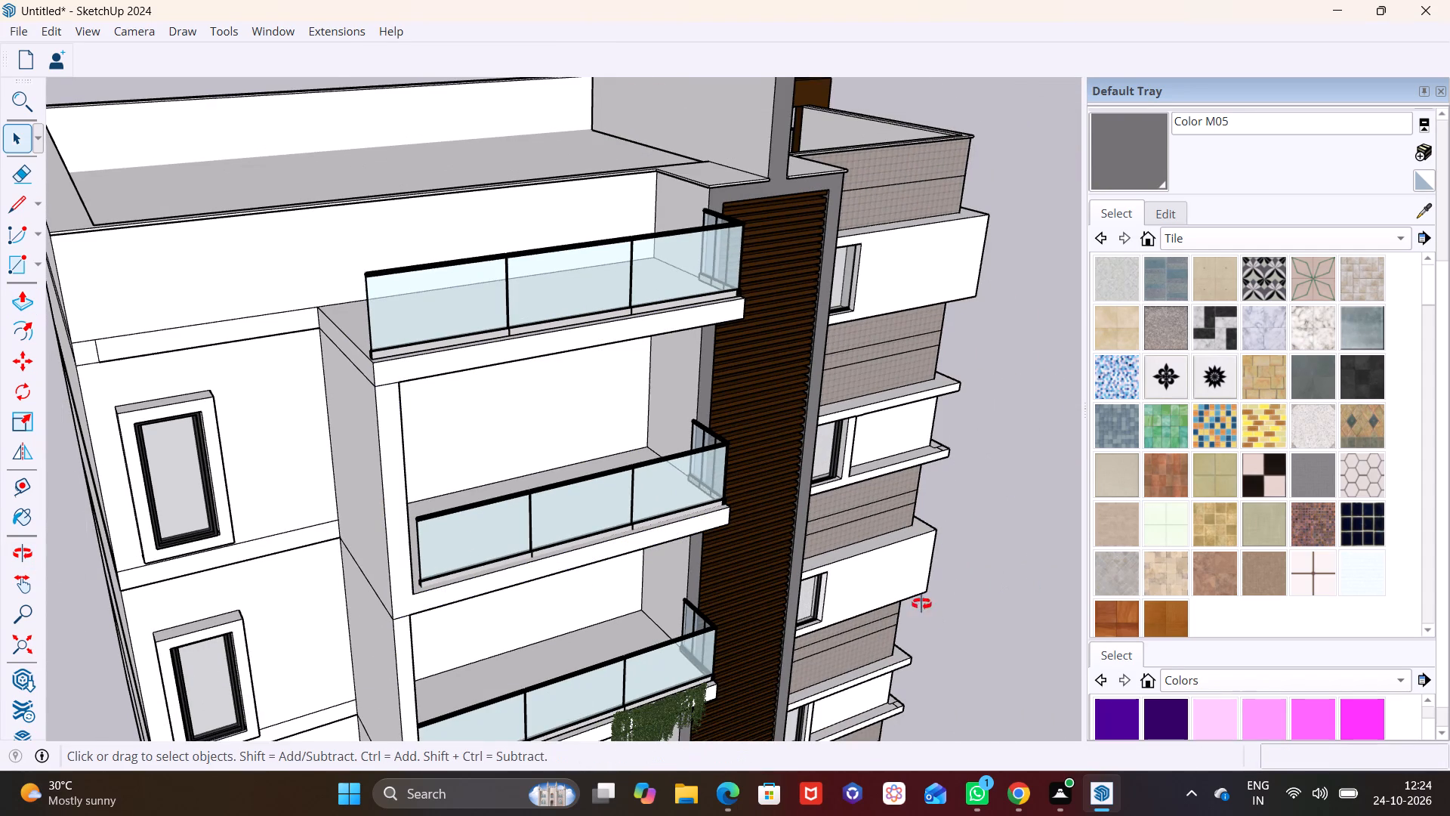
pyautogui.moveTo(921, 604); pyautogui.dragTo(561, 524, button='middle')
pyautogui.moveTo(741, 601); pyautogui.dragTo(679, 592, button='middle')
pyautogui.scroll(1, 227, 462)
pyautogui.keyDown('shift'); pyautogui.moveTo(227, 462); pyautogui.dragTo(449, 503, button='middle'); pyautogui.keyUp('shift')
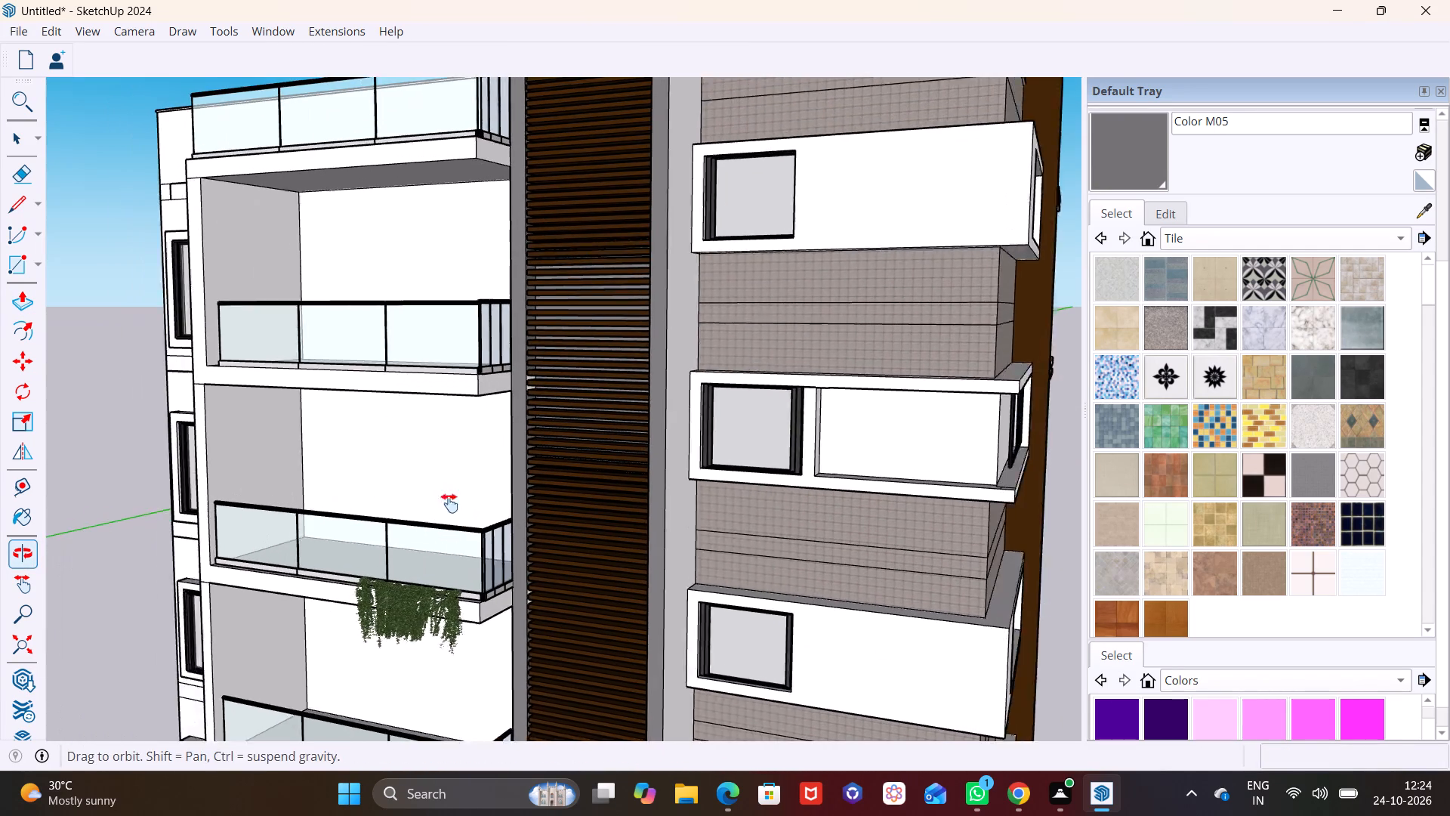
pyautogui.keyDown('shift'); pyautogui.moveTo(449, 503); pyautogui.dragTo(468, 508, button='middle'); pyautogui.keyUp('shift')
pyautogui.scroll(-4, 468, 508)
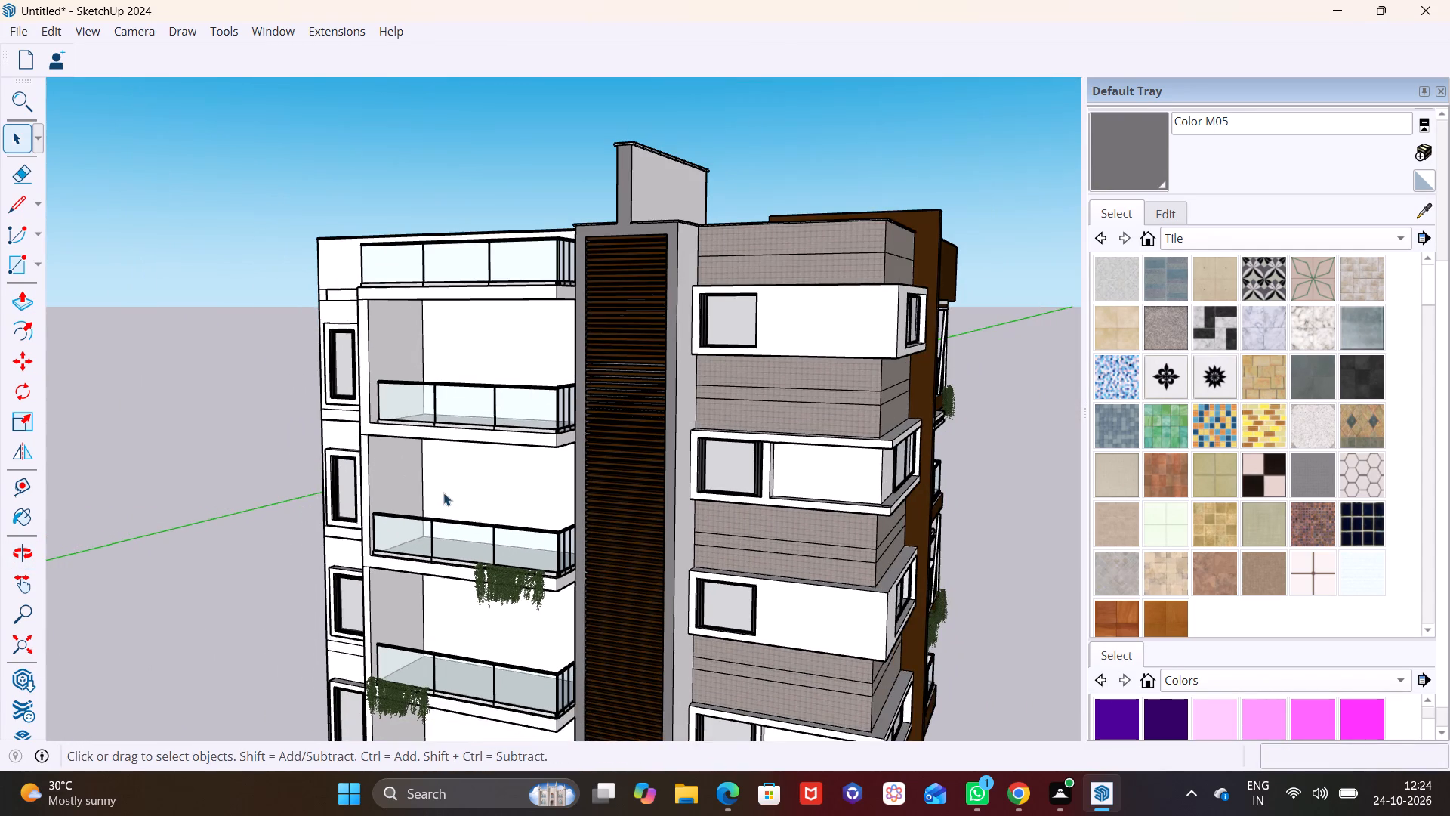
pyautogui.moveTo(441, 483); pyautogui.dragTo(515, 512, button='middle')
pyautogui.scroll(10, 340, 277)
pyautogui.moveTo(486, 338); pyautogui.dragTo(505, 429, button='middle')
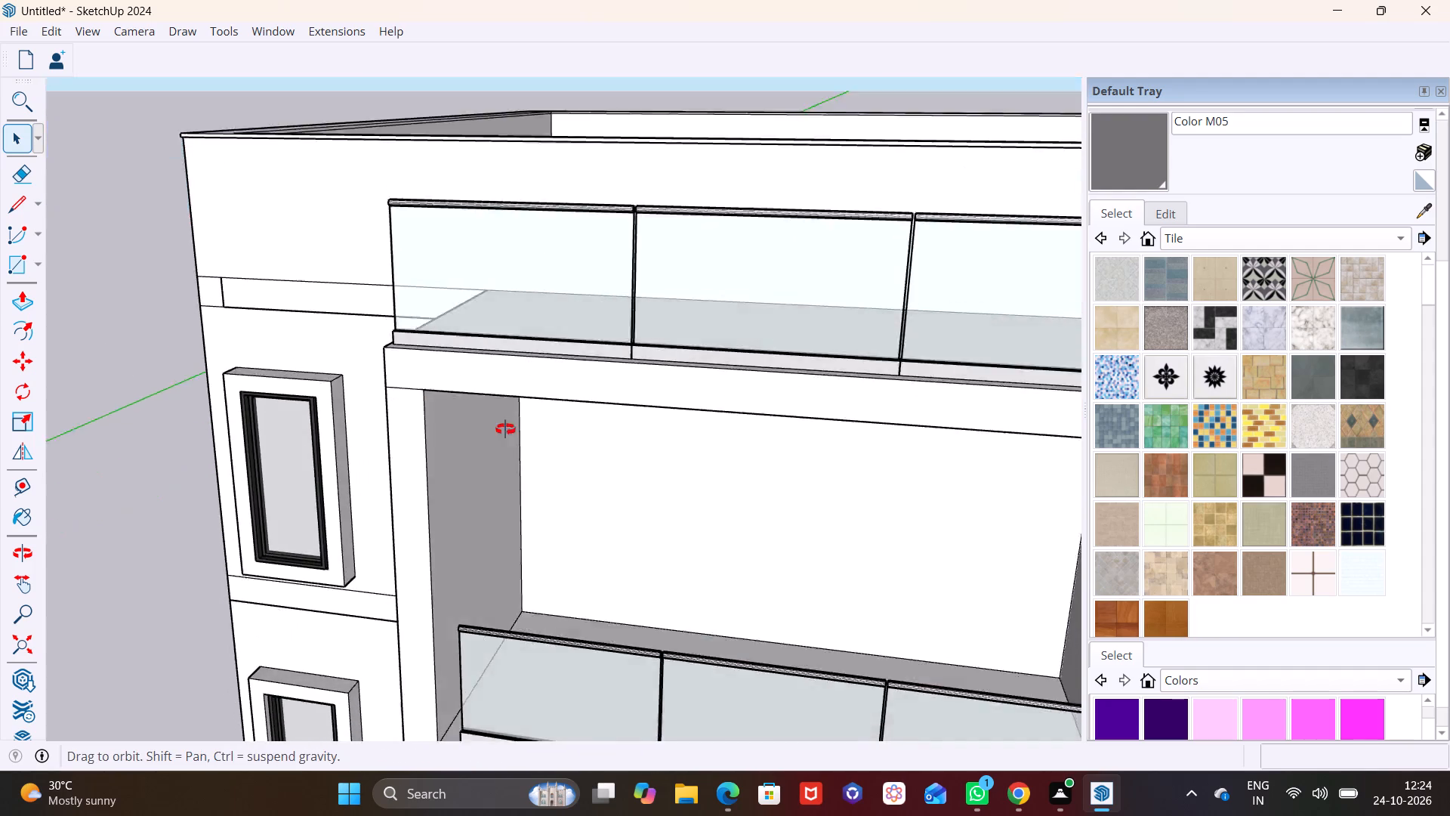
pyautogui.moveTo(505, 429); pyautogui.dragTo(622, 583, button='middle')
pyautogui.scroll(1, 563, 519)
pyautogui.scroll(-2, 563, 519)
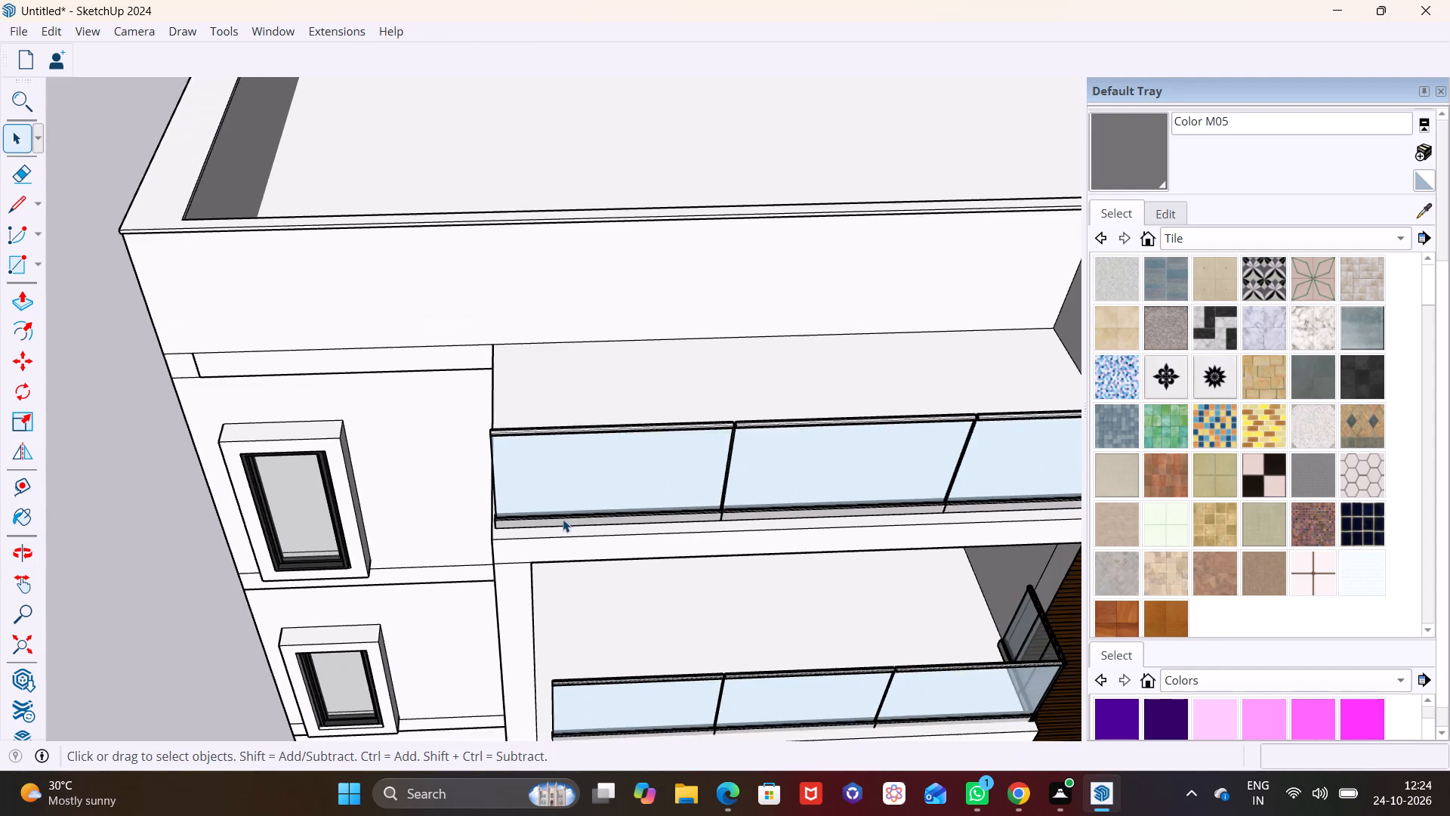
pyautogui.scroll(-6, 563, 519)
pyautogui.scroll(3, 566, 481)
pyautogui.moveTo(554, 491); pyautogui.dragTo(530, 481, button='middle')
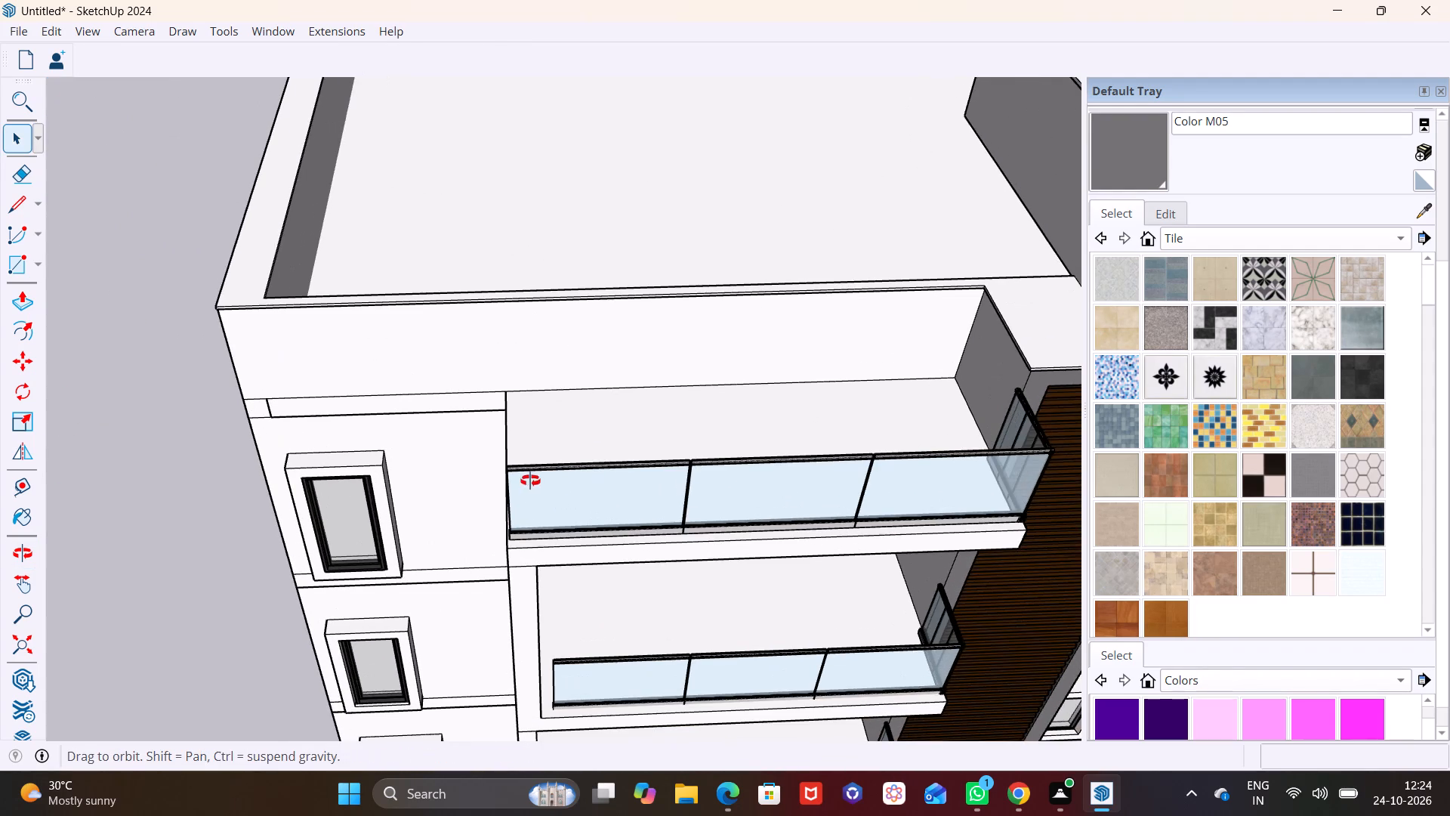
pyautogui.moveTo(530, 481); pyautogui.dragTo(503, 379, button='middle')
pyautogui.scroll(-3, 547, 404)
pyautogui.moveTo(571, 448); pyautogui.dragTo(560, 276, button='middle')
pyautogui.scroll(-5, 560, 276)
pyautogui.moveTo(558, 300); pyautogui.dragTo(569, 439, button='middle')
pyautogui.moveTo(585, 418); pyautogui.dragTo(724, 595, button='middle')
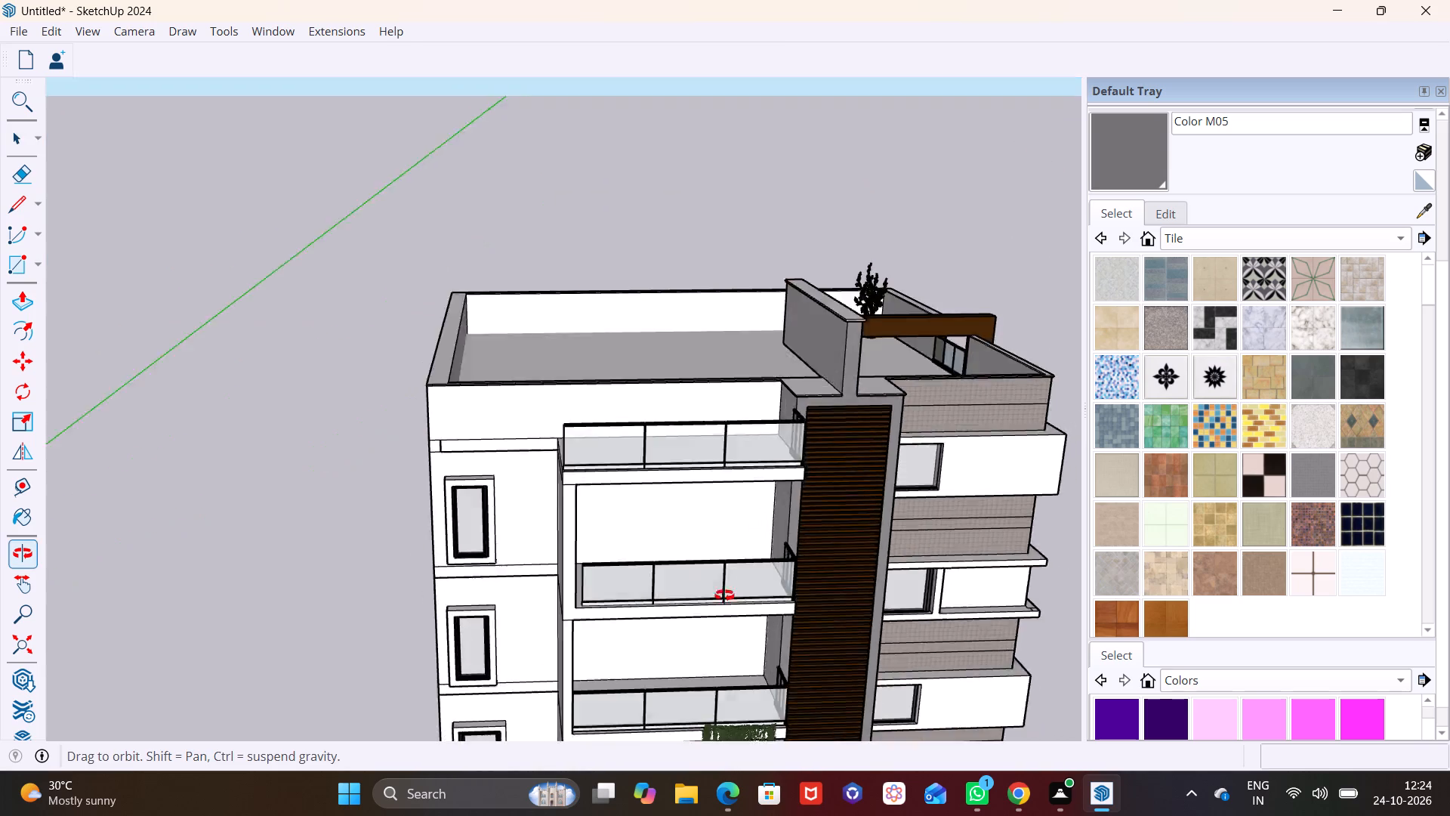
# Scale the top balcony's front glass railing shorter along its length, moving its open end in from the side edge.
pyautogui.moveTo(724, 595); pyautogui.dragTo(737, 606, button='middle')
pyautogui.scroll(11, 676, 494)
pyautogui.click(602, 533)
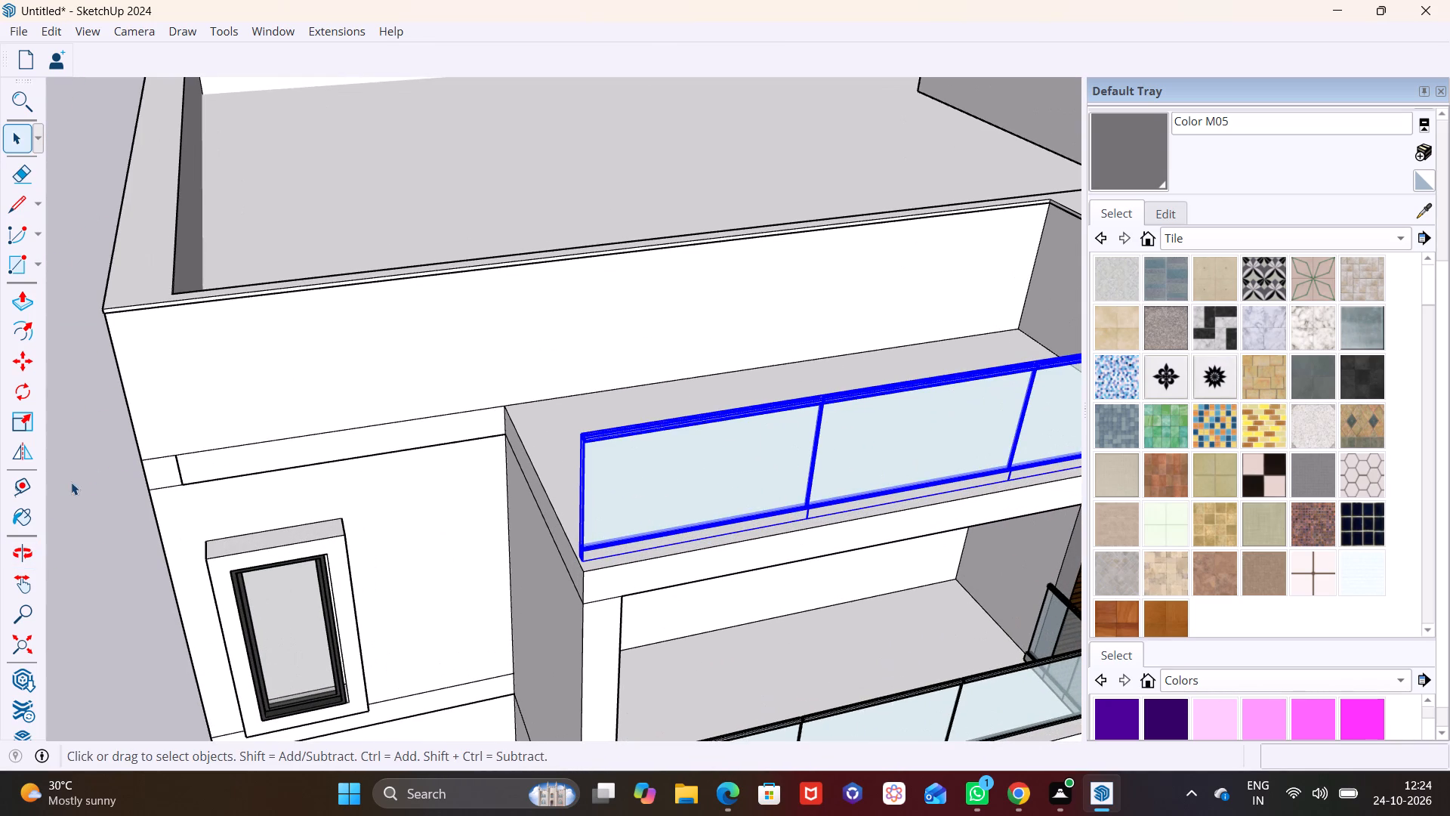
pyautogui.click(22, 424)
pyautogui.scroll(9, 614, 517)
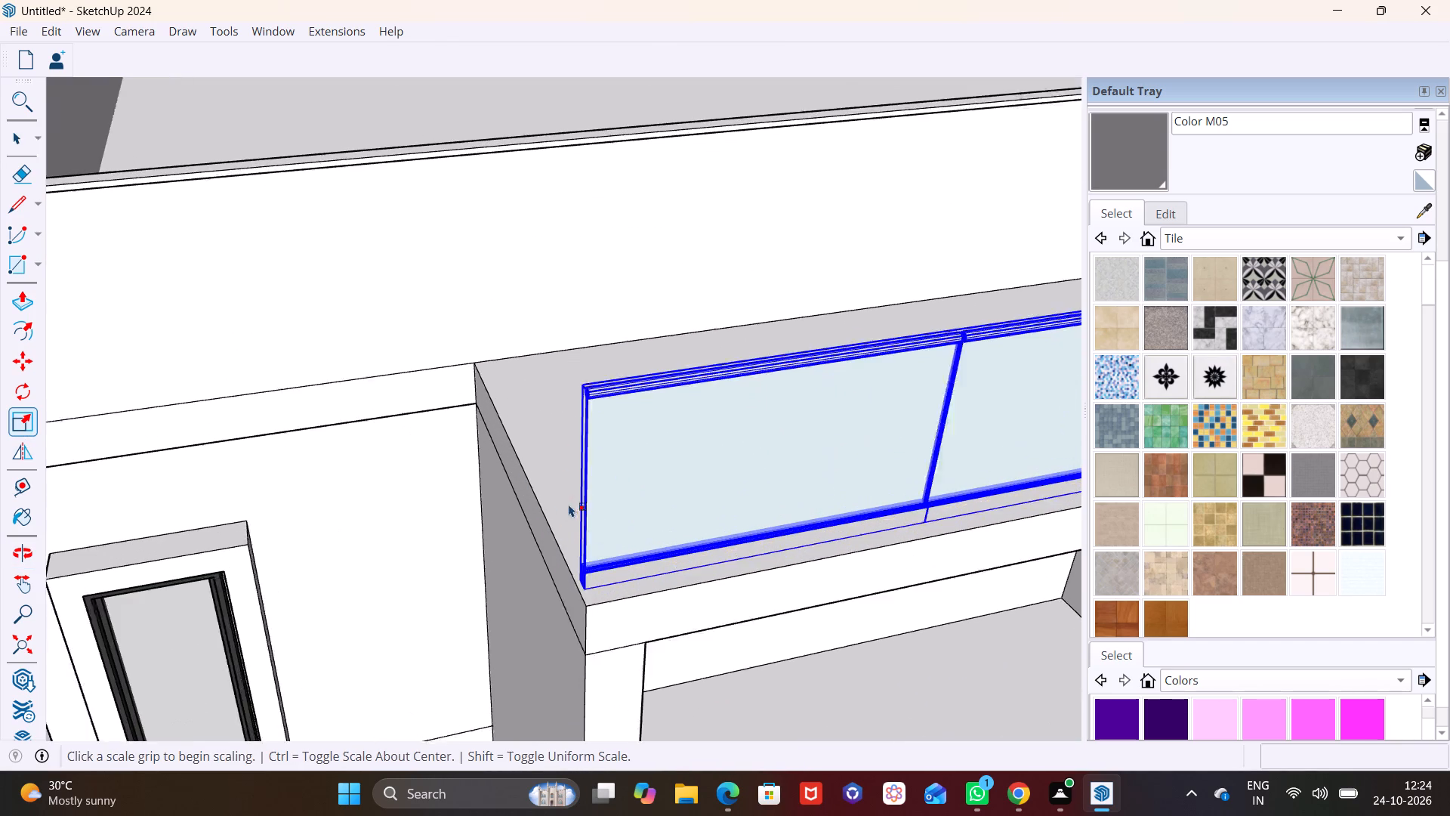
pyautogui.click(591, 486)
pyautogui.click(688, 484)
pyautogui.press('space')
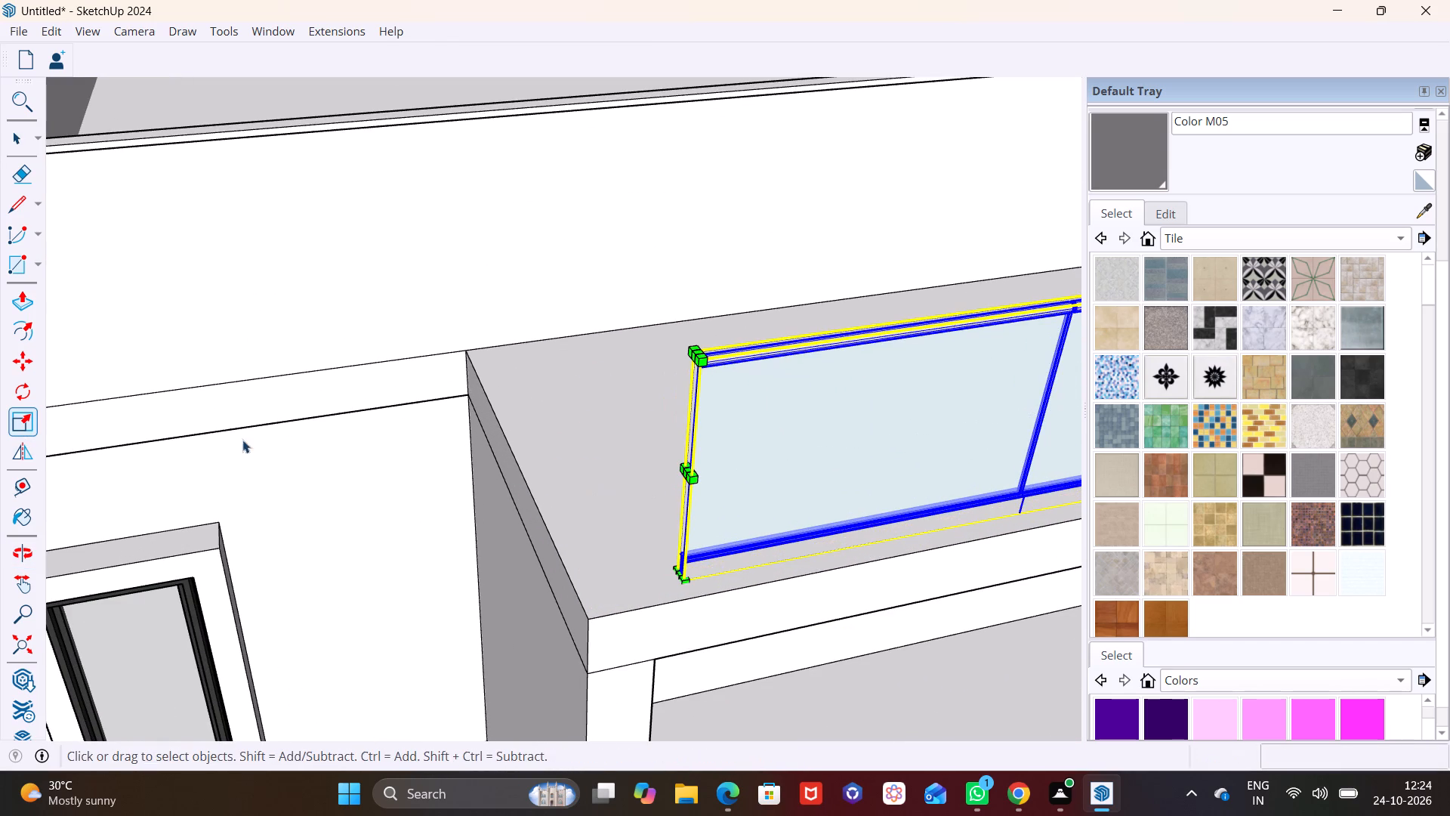
# Draw a narrow rectangle on the top balcony's floor along its open side edge, spanning the floor's full depth.
pyautogui.click(36, 265)
pyautogui.click(45, 286)
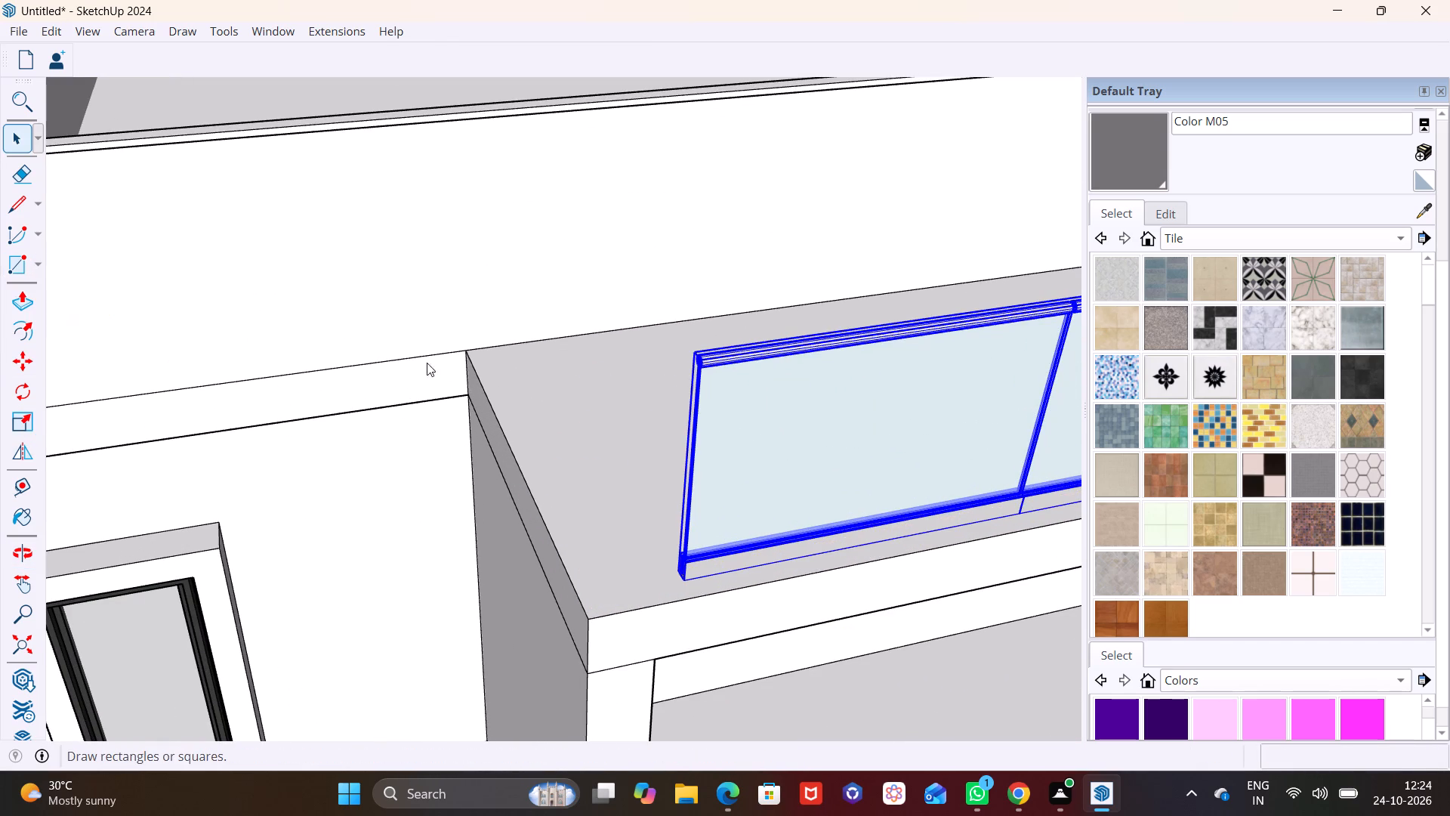
pyautogui.click(470, 348)
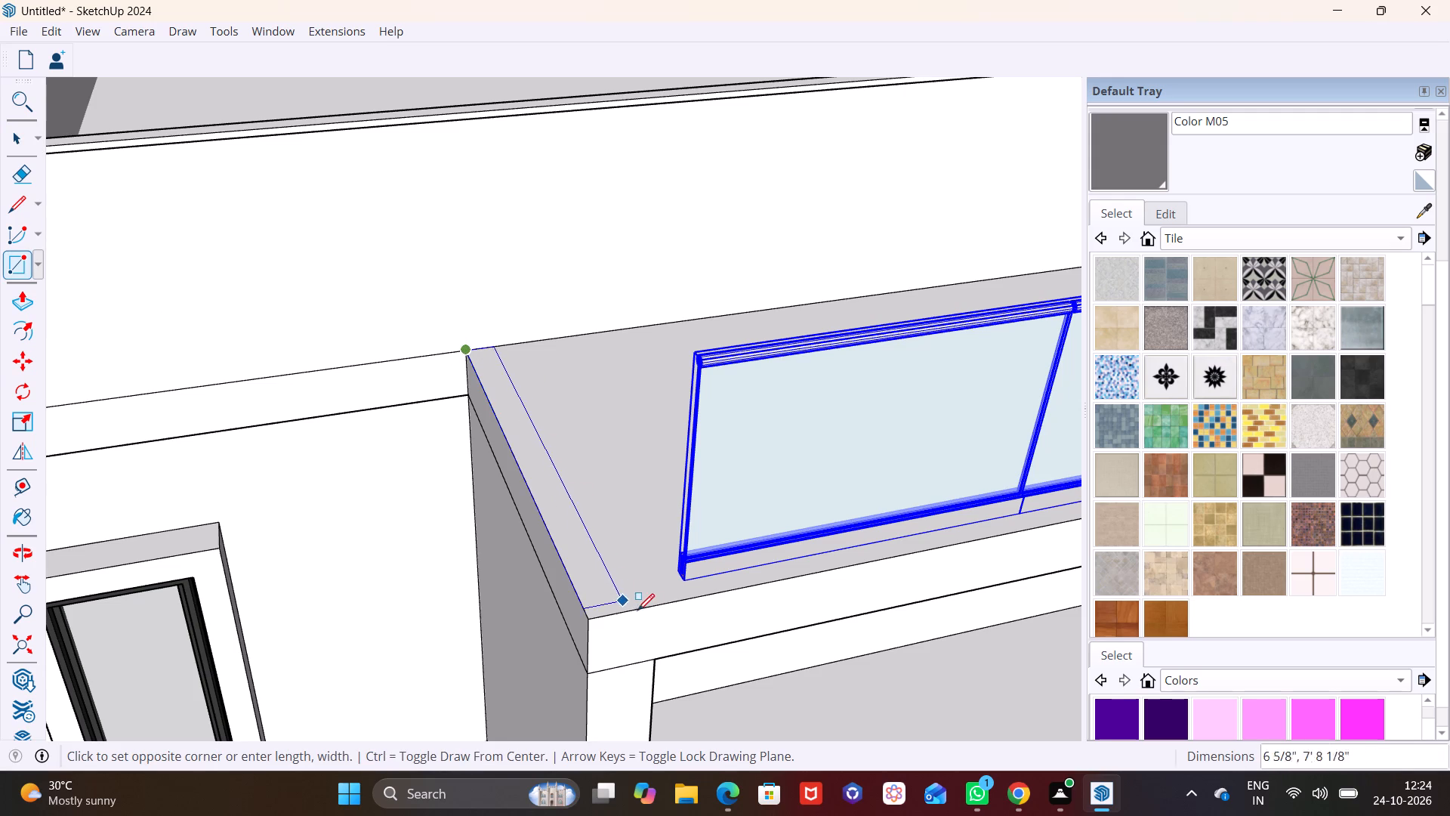
pyautogui.click(654, 611)
pyautogui.press('space')
# Pull the top balcony's side strip up into a solid wall reaching about the level of the roof parapet.
pyautogui.click(608, 561)
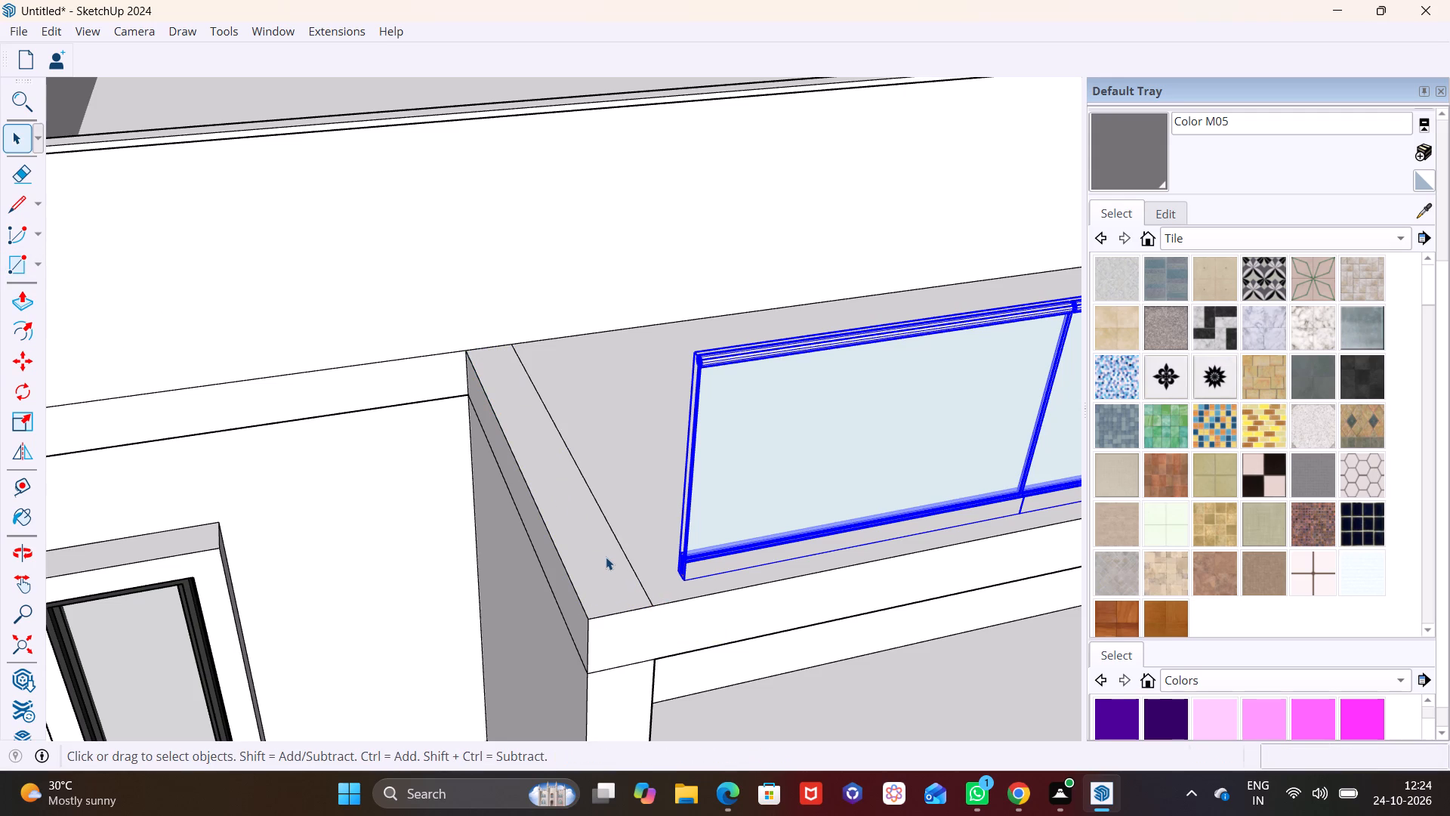
pyautogui.click(14, 298)
pyautogui.moveTo(570, 546); pyautogui.dragTo(530, 261)
pyautogui.click(392, 117)
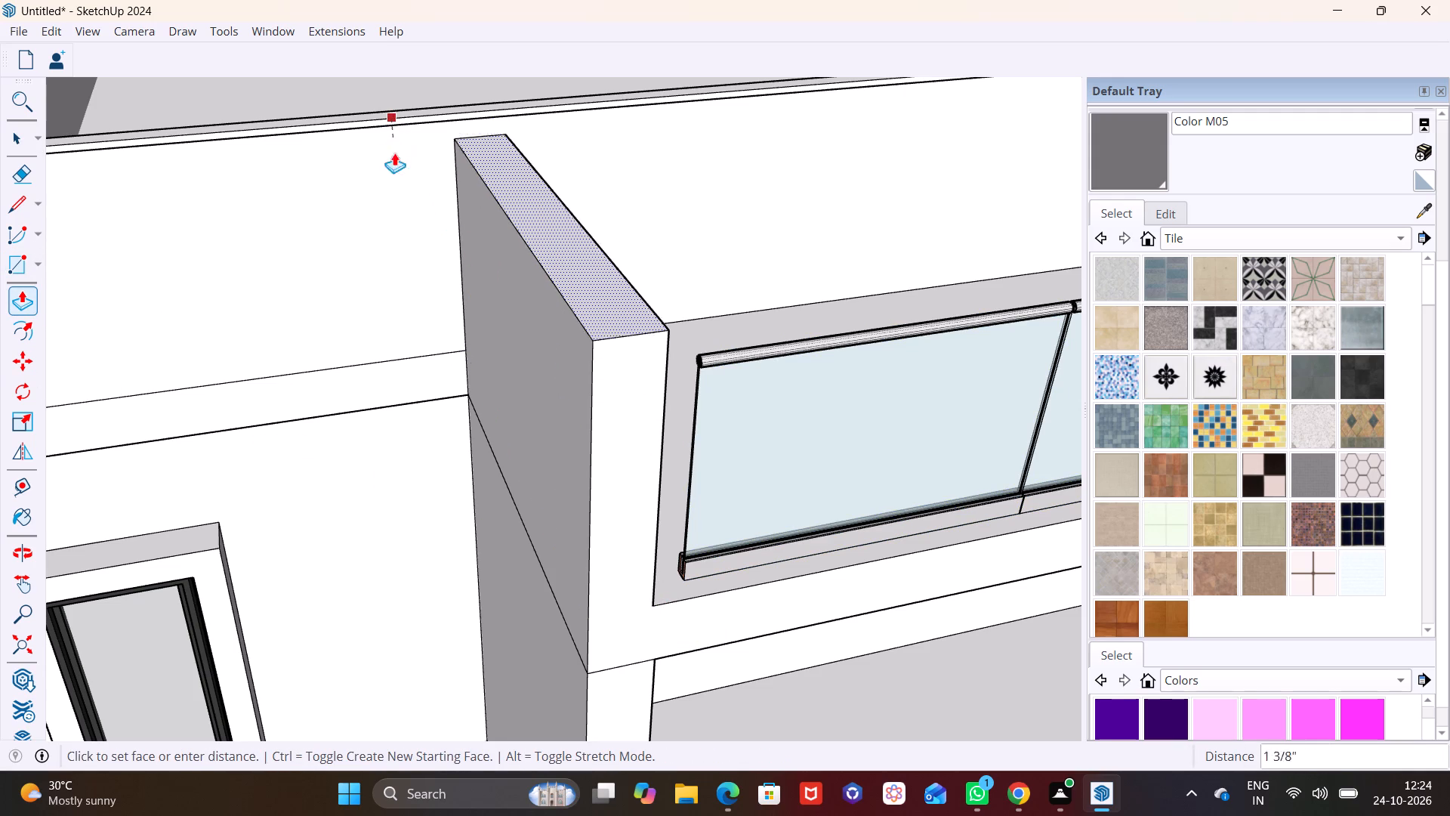
pyautogui.click(415, 117)
# Examine the top balcony's new side wall against the roof parapet and the balconies below from several angles.
pyautogui.scroll(-3, 415, 263)
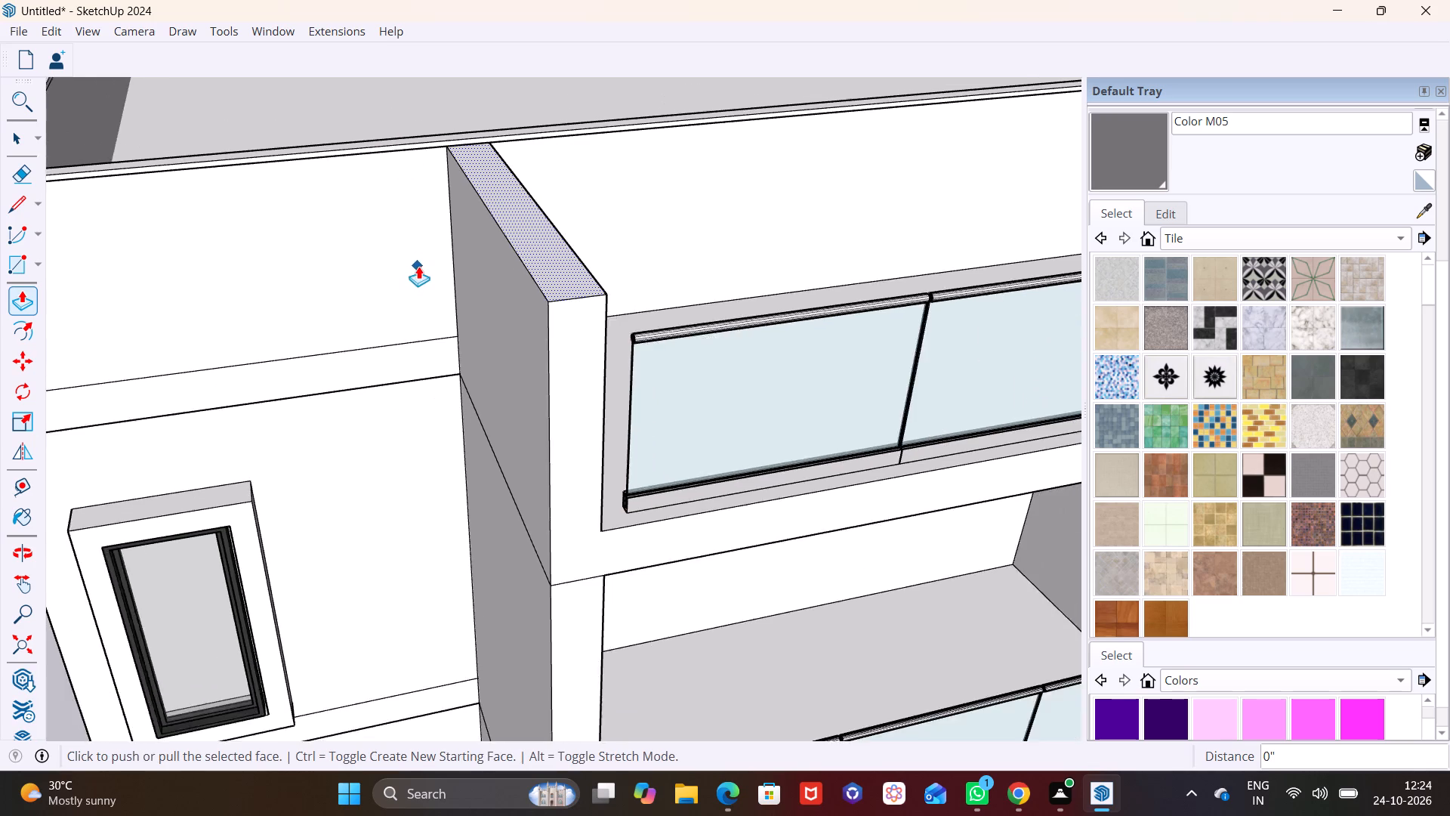
pyautogui.scroll(-3, 418, 266)
pyautogui.moveTo(446, 278); pyautogui.dragTo(305, 483, button='middle')
pyautogui.moveTo(331, 508); pyautogui.dragTo(267, 287, button='middle')
pyautogui.scroll(-2, 297, 313)
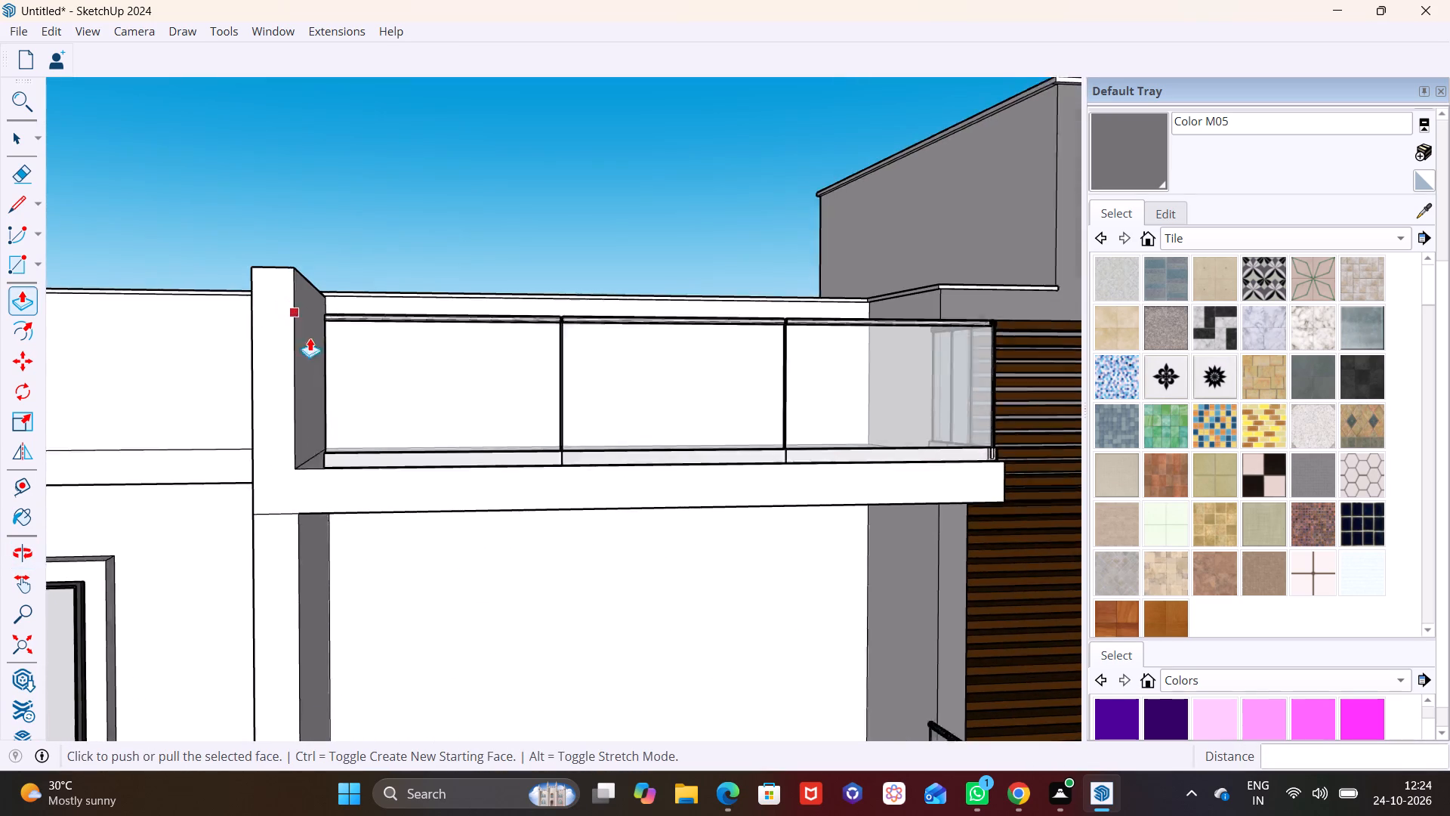
pyautogui.moveTo(406, 377); pyautogui.dragTo(332, 406, button='middle')
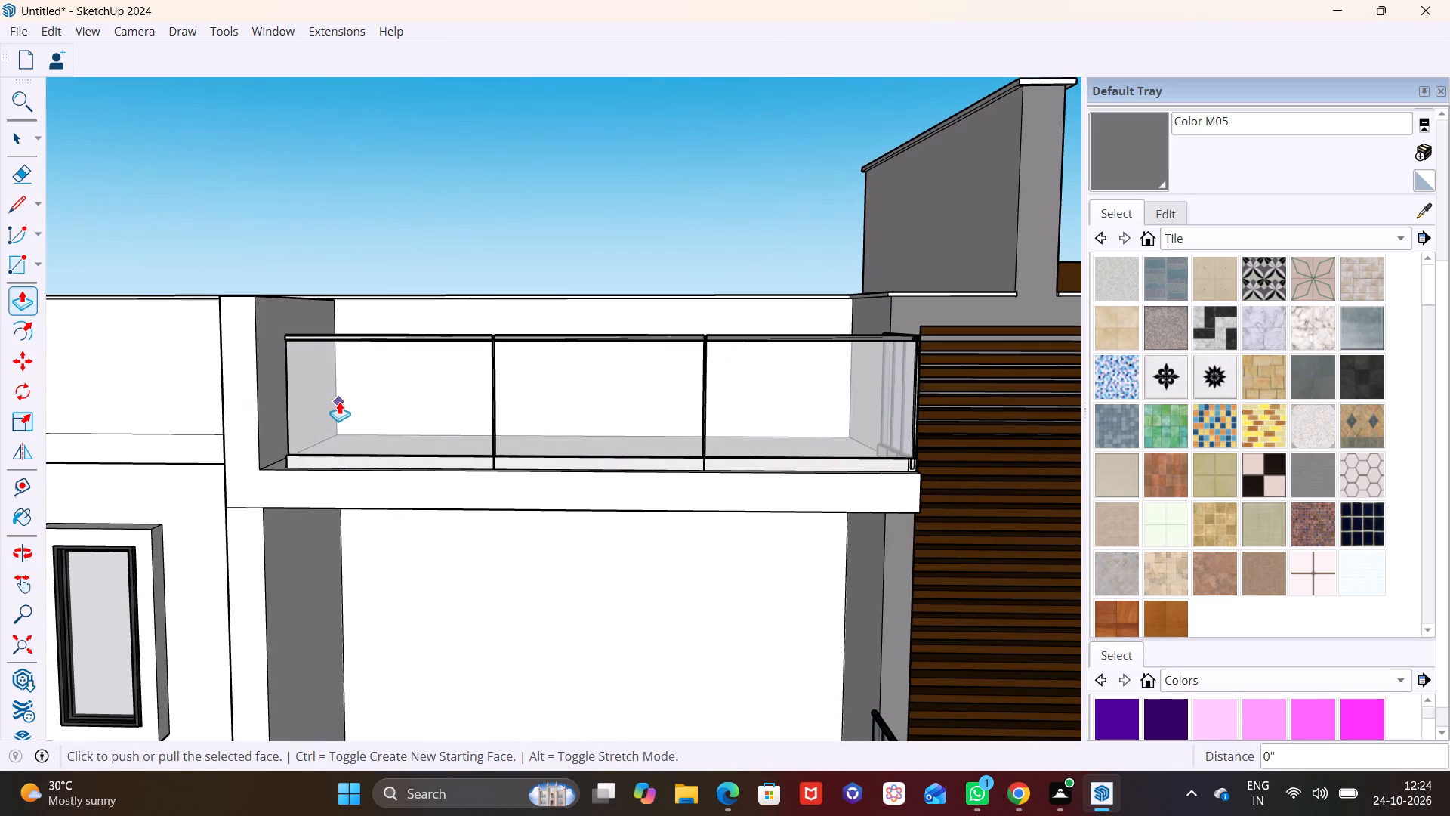
pyautogui.scroll(-7, 430, 399)
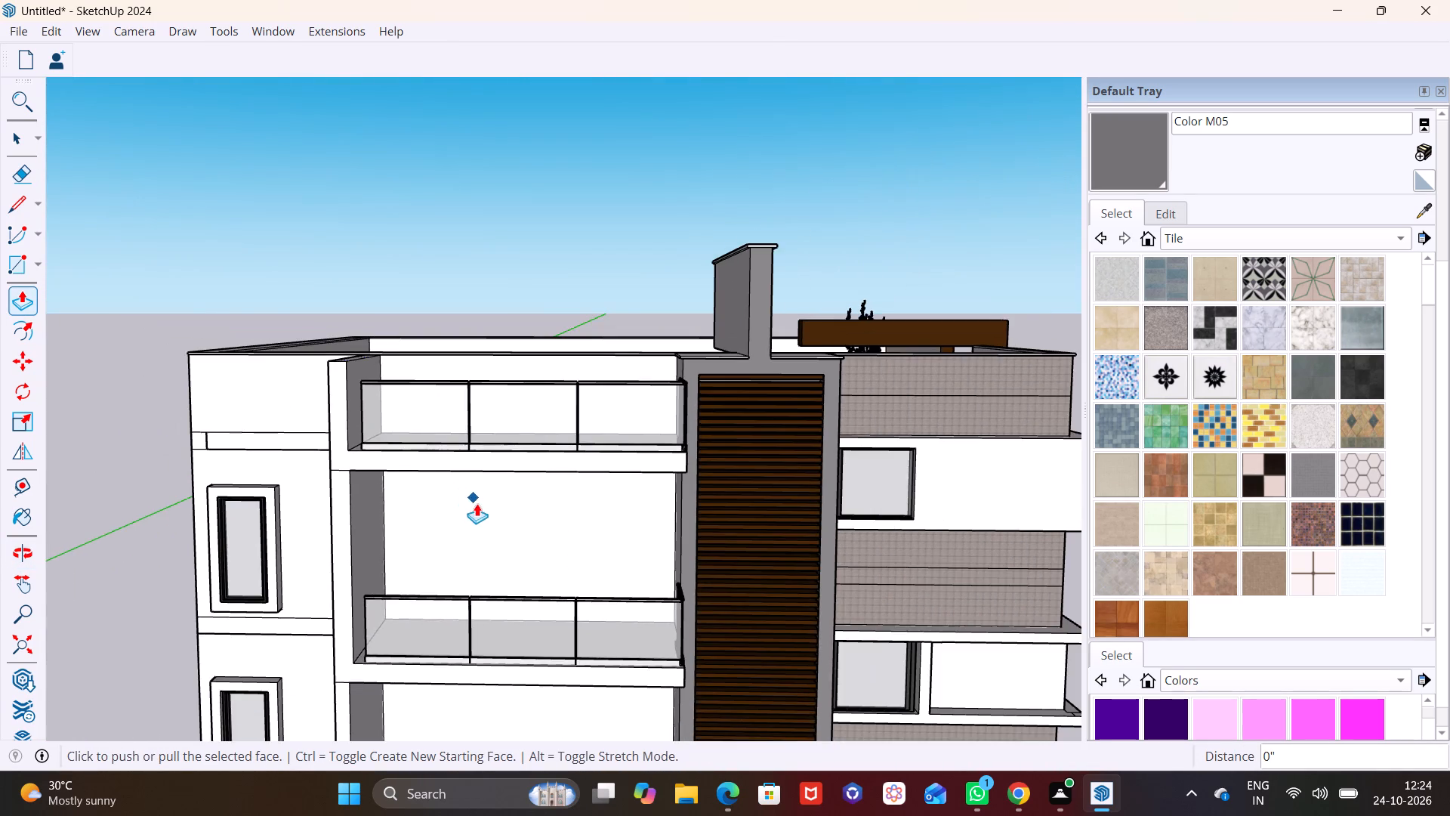
pyautogui.moveTo(475, 503); pyautogui.dragTo(443, 449, button='middle')
pyautogui.scroll(-6, 453, 445)
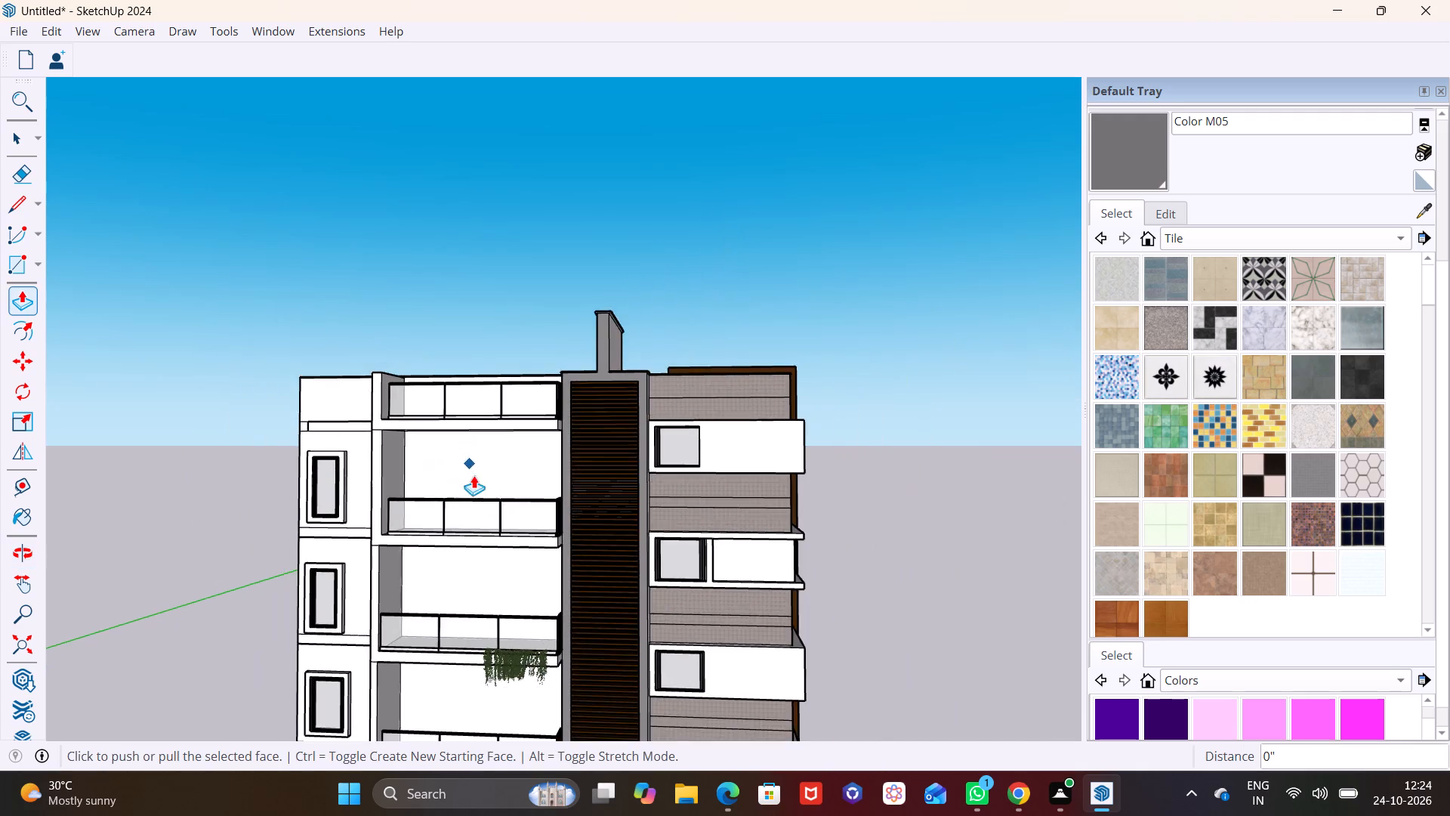
pyautogui.keyDown('shift'); pyautogui.moveTo(481, 474); pyautogui.dragTo(520, 337, button='middle'); pyautogui.keyUp('shift')
# Delete the top balcony's front glass railing and its side railing beside the louvred tower.
pyautogui.press('space')
pyautogui.click(512, 261)
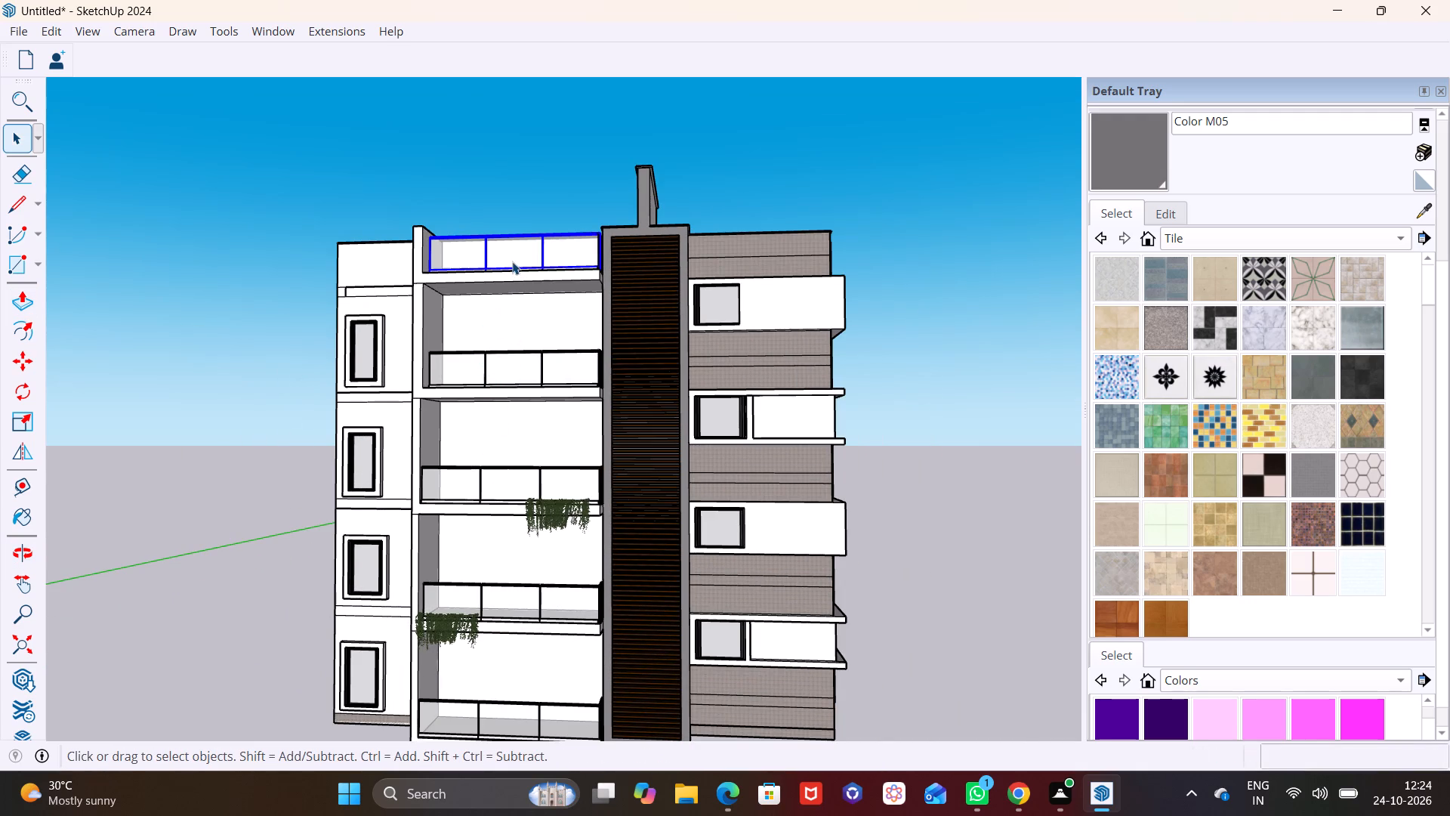
pyautogui.press('Delete')
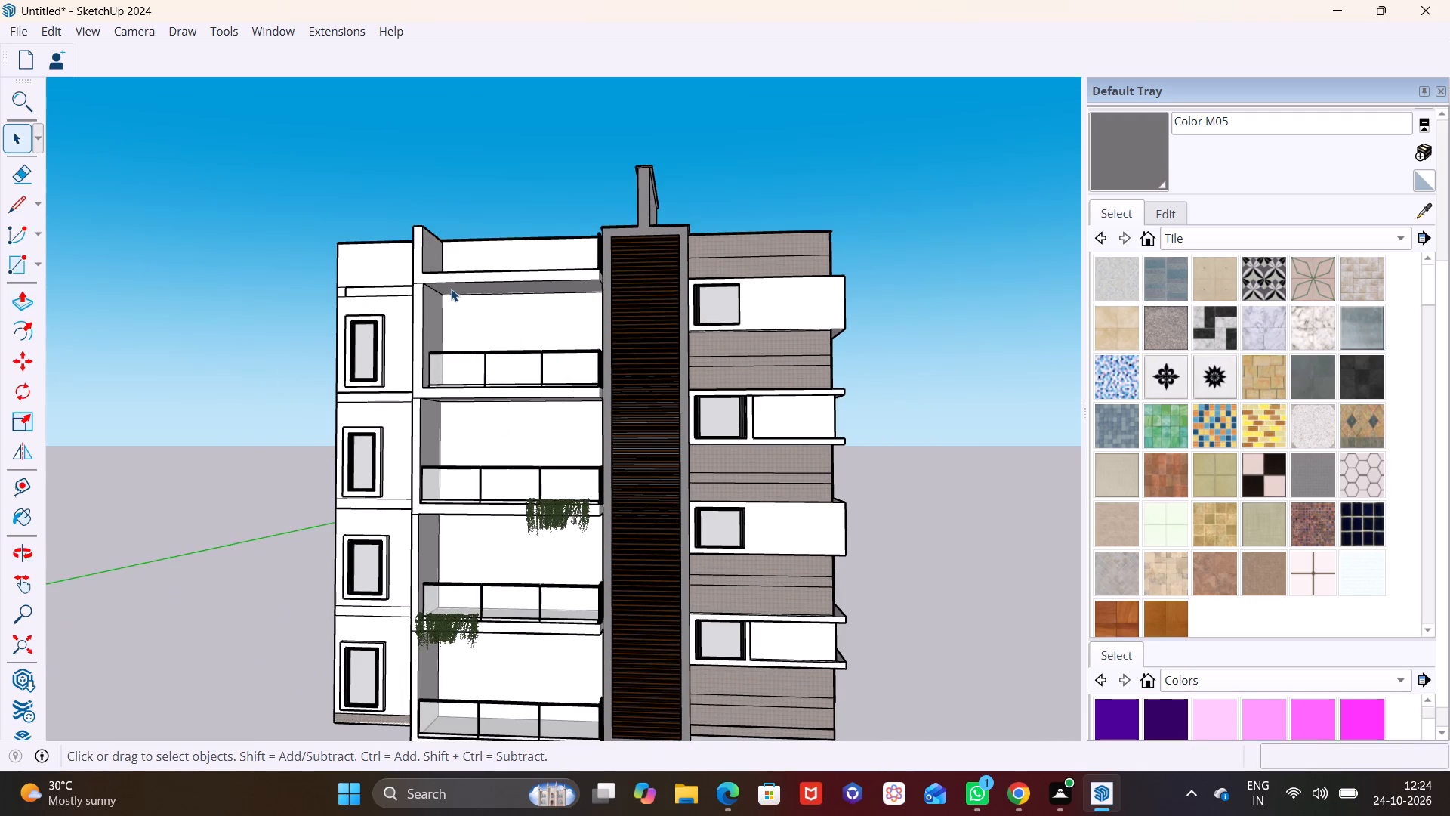
pyautogui.scroll(-2, 450, 289)
pyautogui.moveTo(449, 298); pyautogui.dragTo(436, 507, button='middle')
pyautogui.moveTo(467, 389); pyautogui.dragTo(451, 463, button='middle')
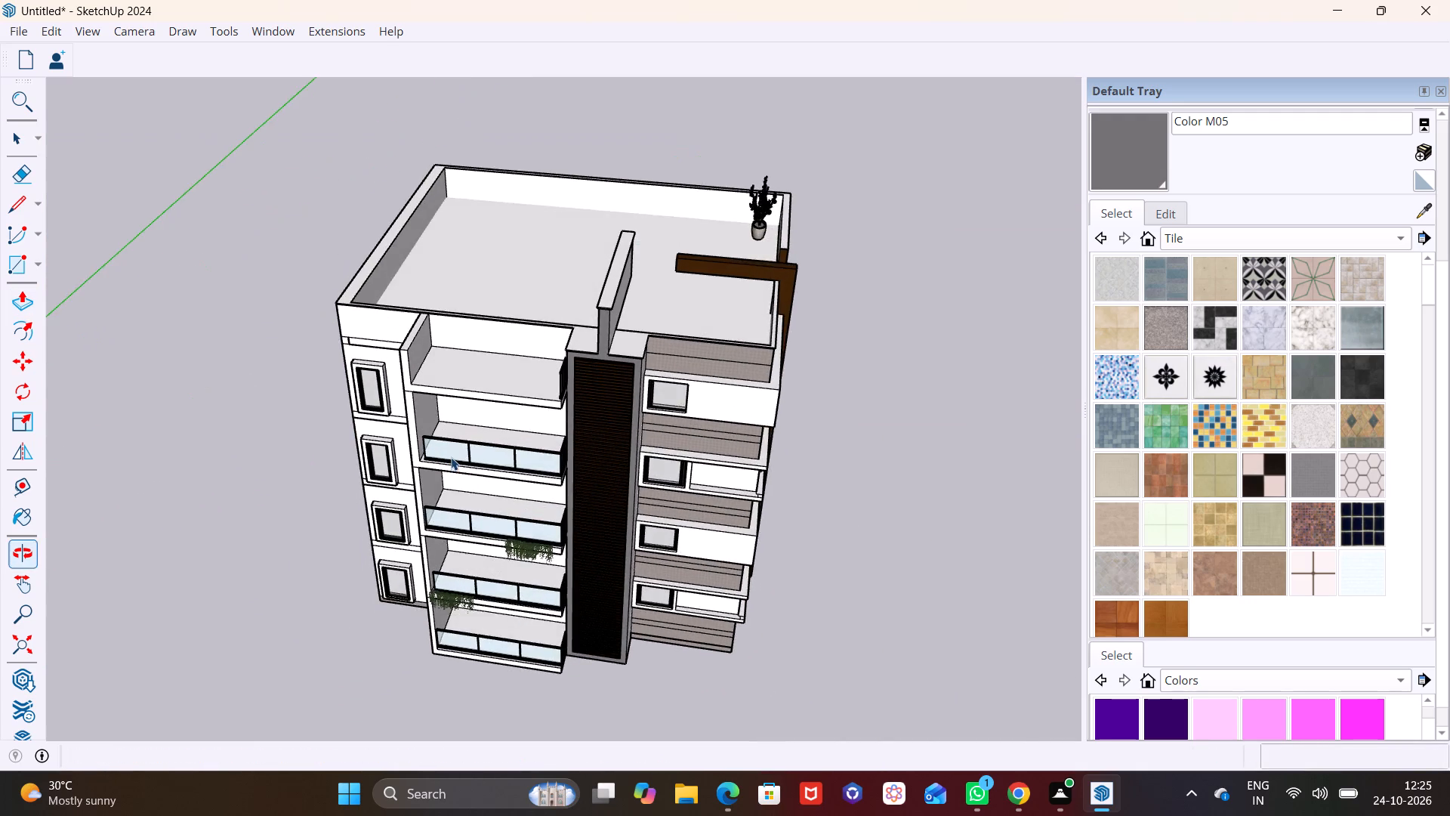
pyautogui.scroll(7, 473, 399)
pyautogui.click(640, 368)
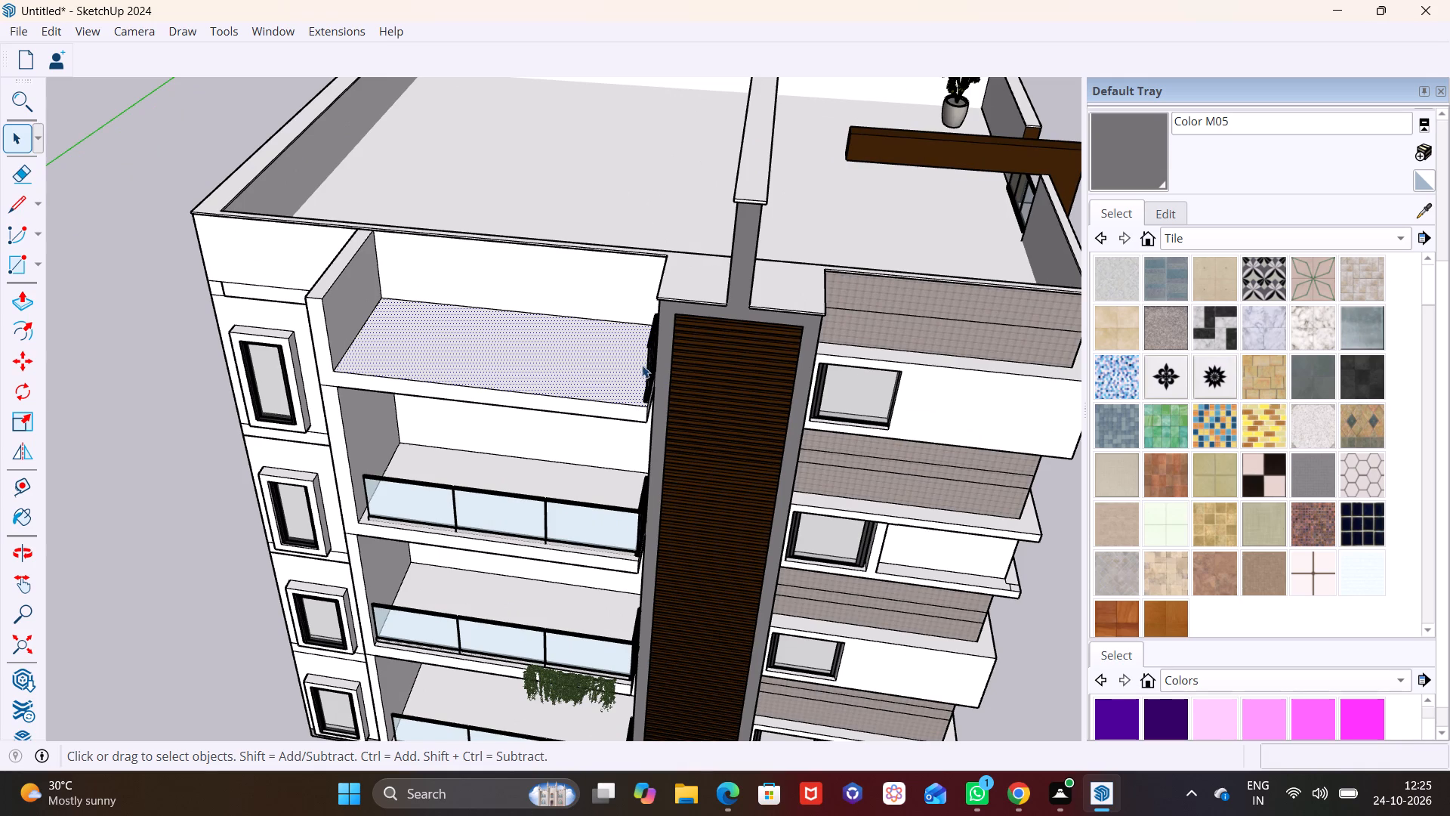
pyautogui.click(649, 358)
pyautogui.press('Delete')
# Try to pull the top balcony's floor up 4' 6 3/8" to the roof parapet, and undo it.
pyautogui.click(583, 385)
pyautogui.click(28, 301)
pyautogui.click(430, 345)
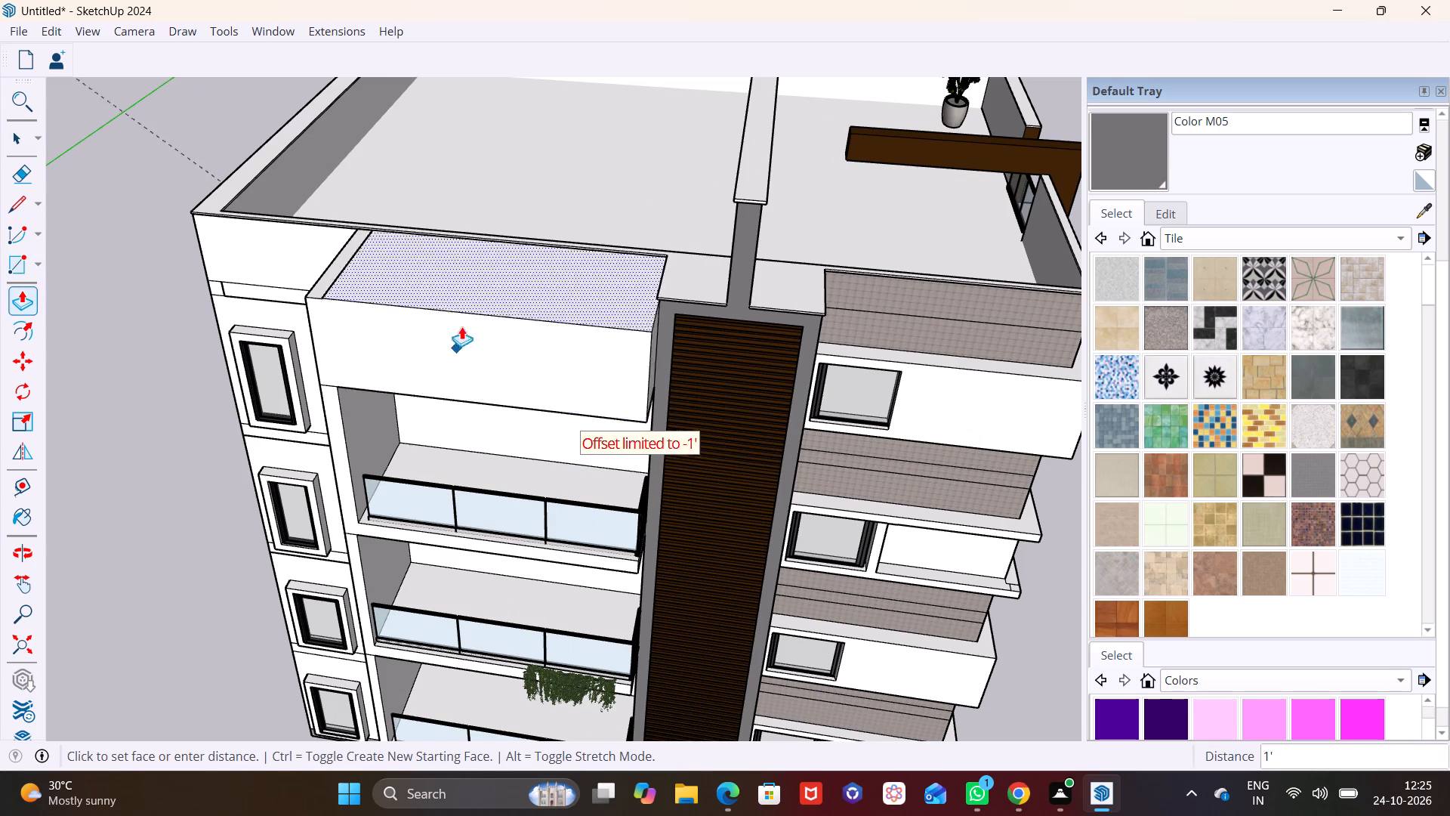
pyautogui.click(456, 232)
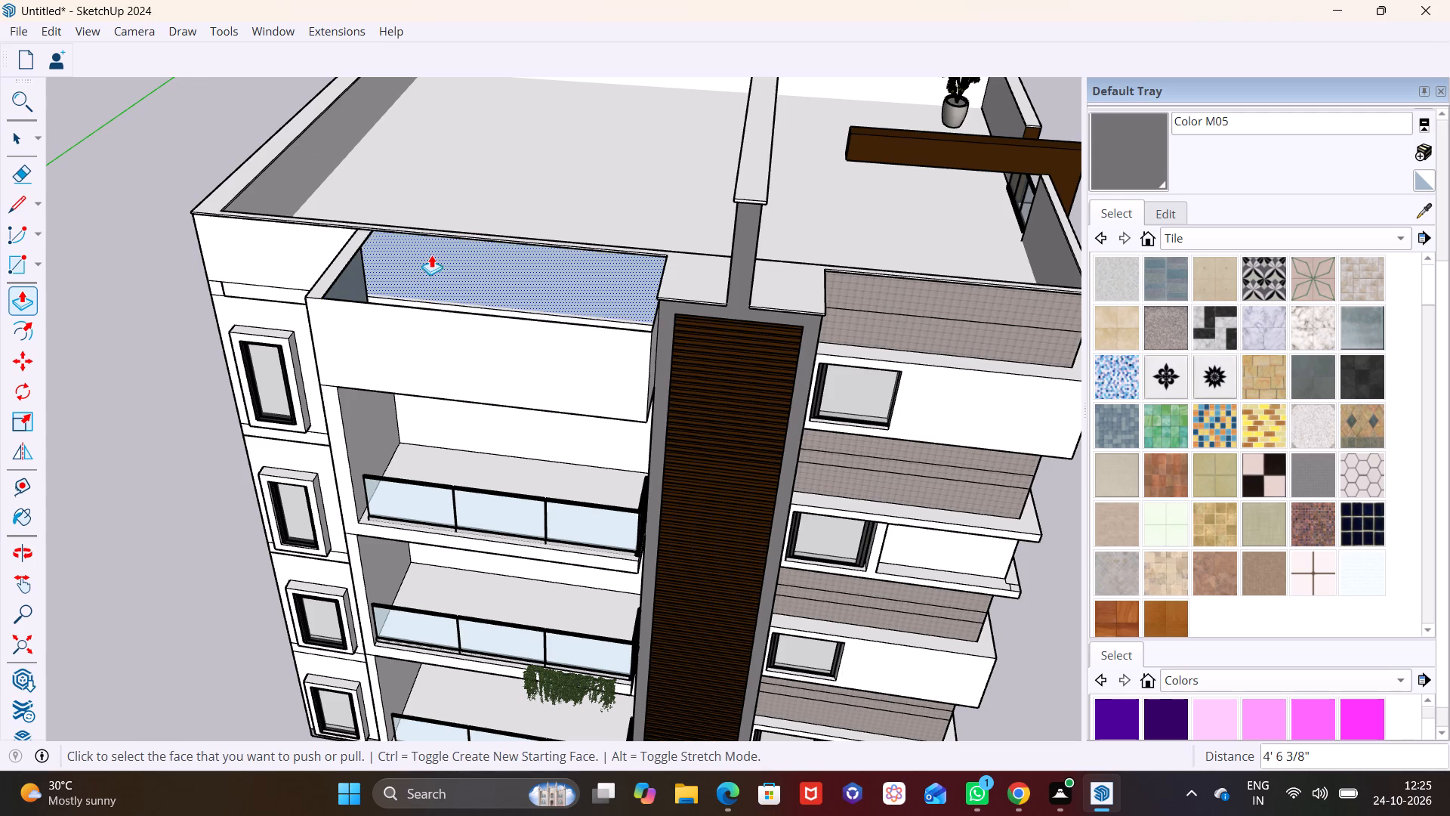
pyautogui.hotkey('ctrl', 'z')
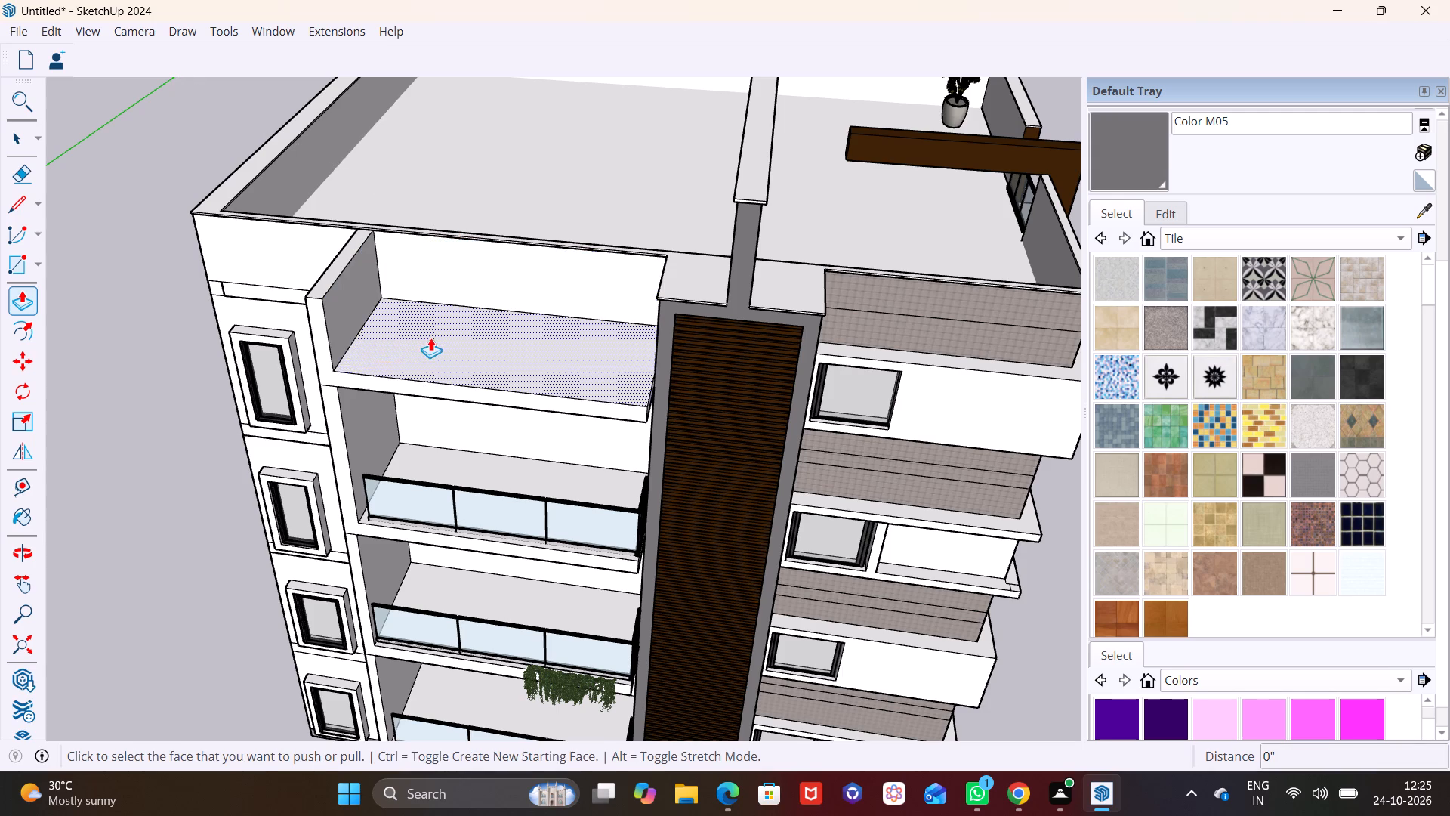
# Pull the top balcony's floor up into a solid block that stops just below the side wall's top.
pyautogui.click(430, 338)
pyautogui.click(428, 283)
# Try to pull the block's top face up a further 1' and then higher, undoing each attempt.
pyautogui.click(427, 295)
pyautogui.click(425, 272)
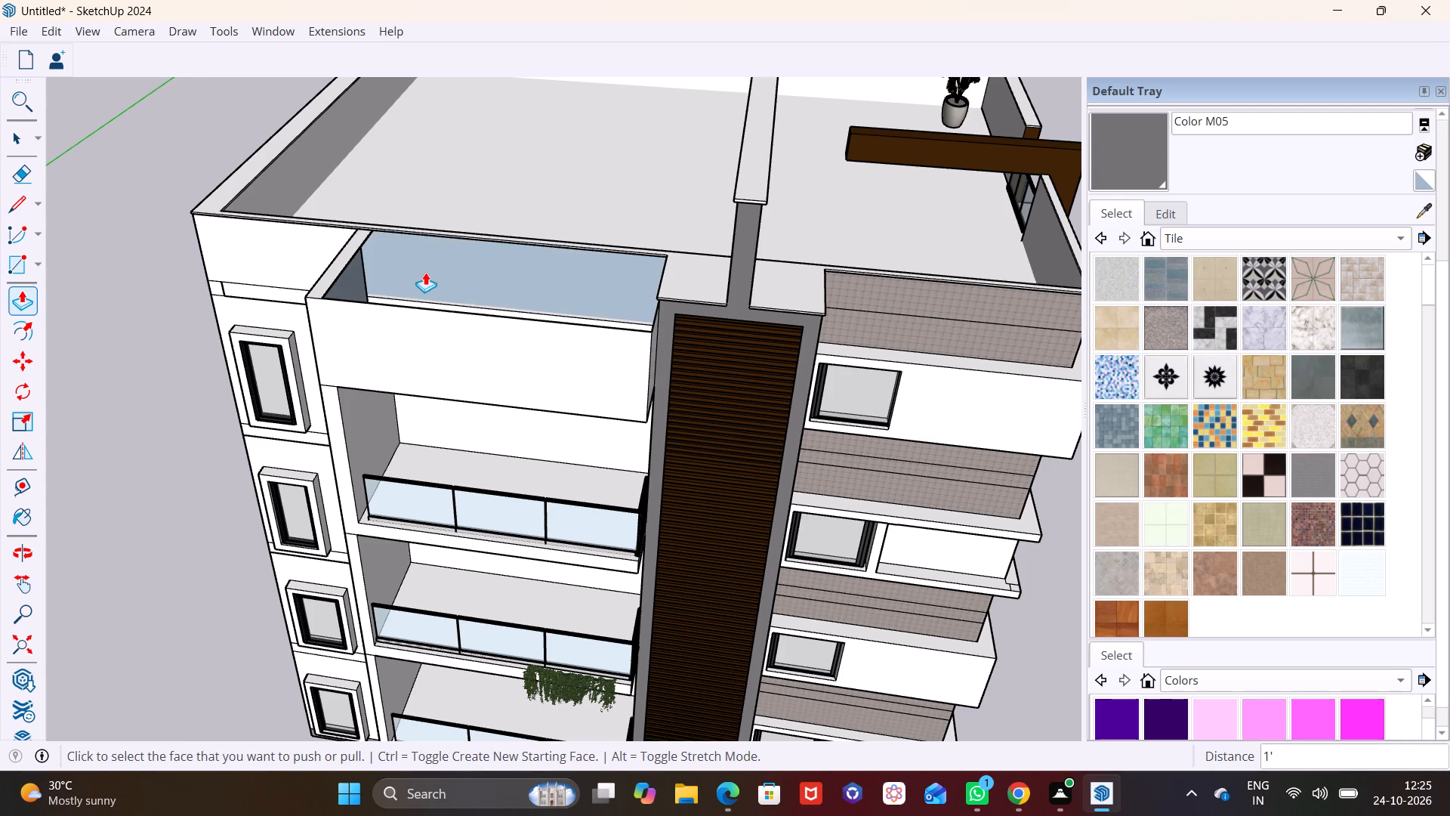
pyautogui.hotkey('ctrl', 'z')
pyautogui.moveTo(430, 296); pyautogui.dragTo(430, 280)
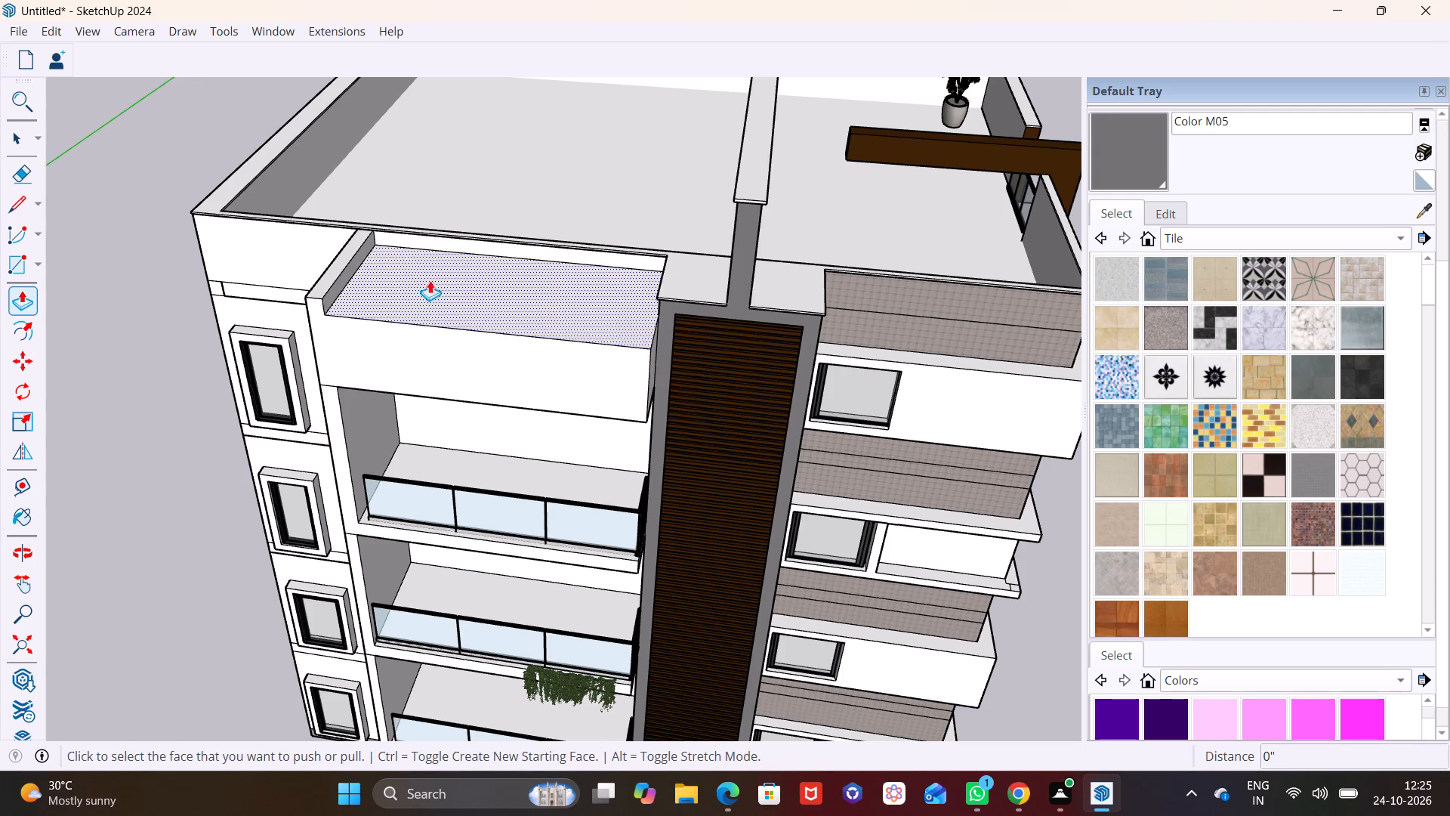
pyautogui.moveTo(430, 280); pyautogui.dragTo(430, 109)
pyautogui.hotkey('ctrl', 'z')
# Pull the solid block's top face up a further 8 3/8", close to the top of the side wall.
pyautogui.scroll(2, 400, 278)
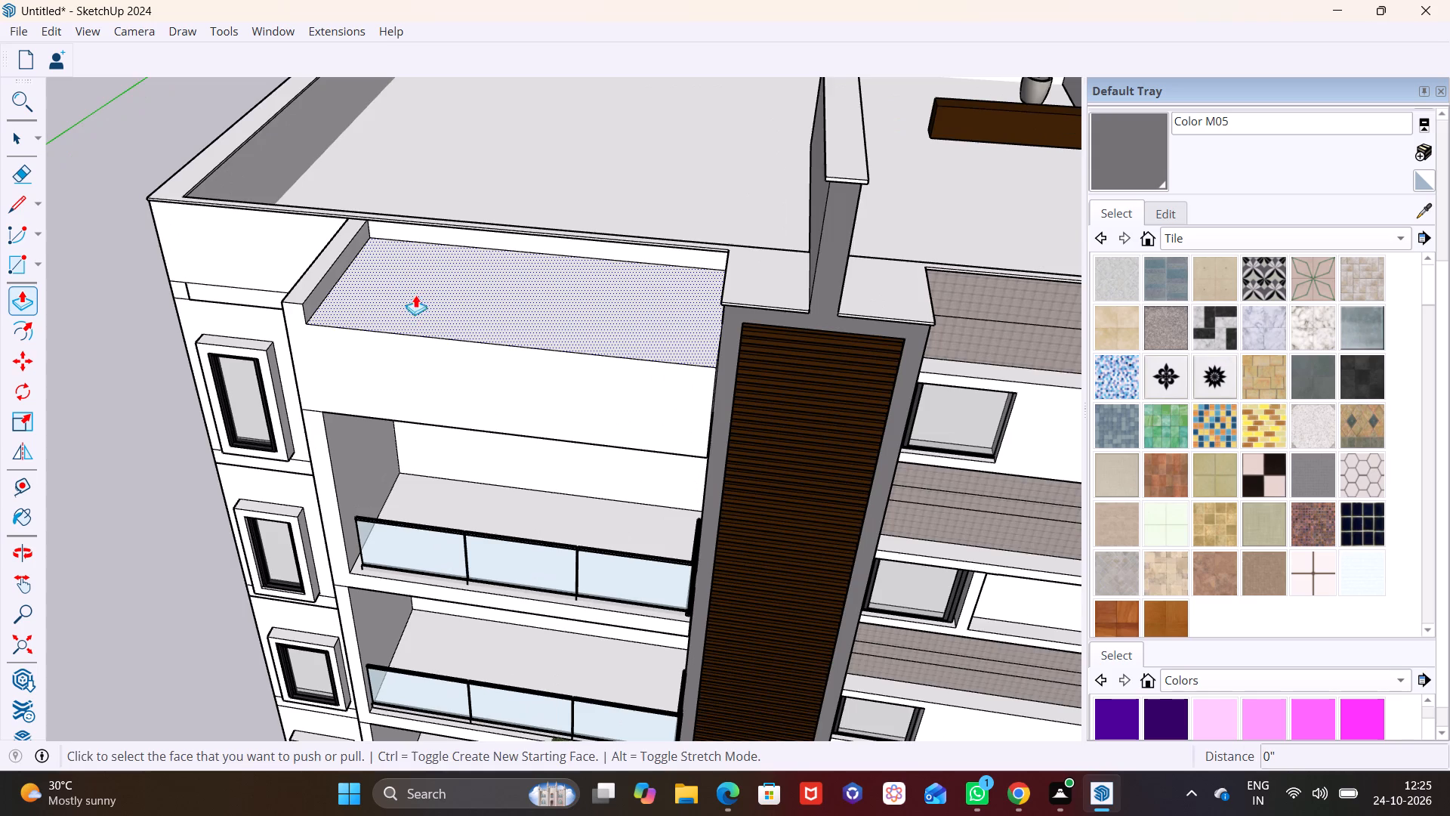
pyautogui.moveTo(415, 300); pyautogui.dragTo(250, 206, button='middle')
pyautogui.scroll(5, 243, 199)
pyautogui.keyDown('shift'); pyautogui.moveTo(476, 206); pyautogui.dragTo(424, 335, button='middle'); pyautogui.keyUp('shift')
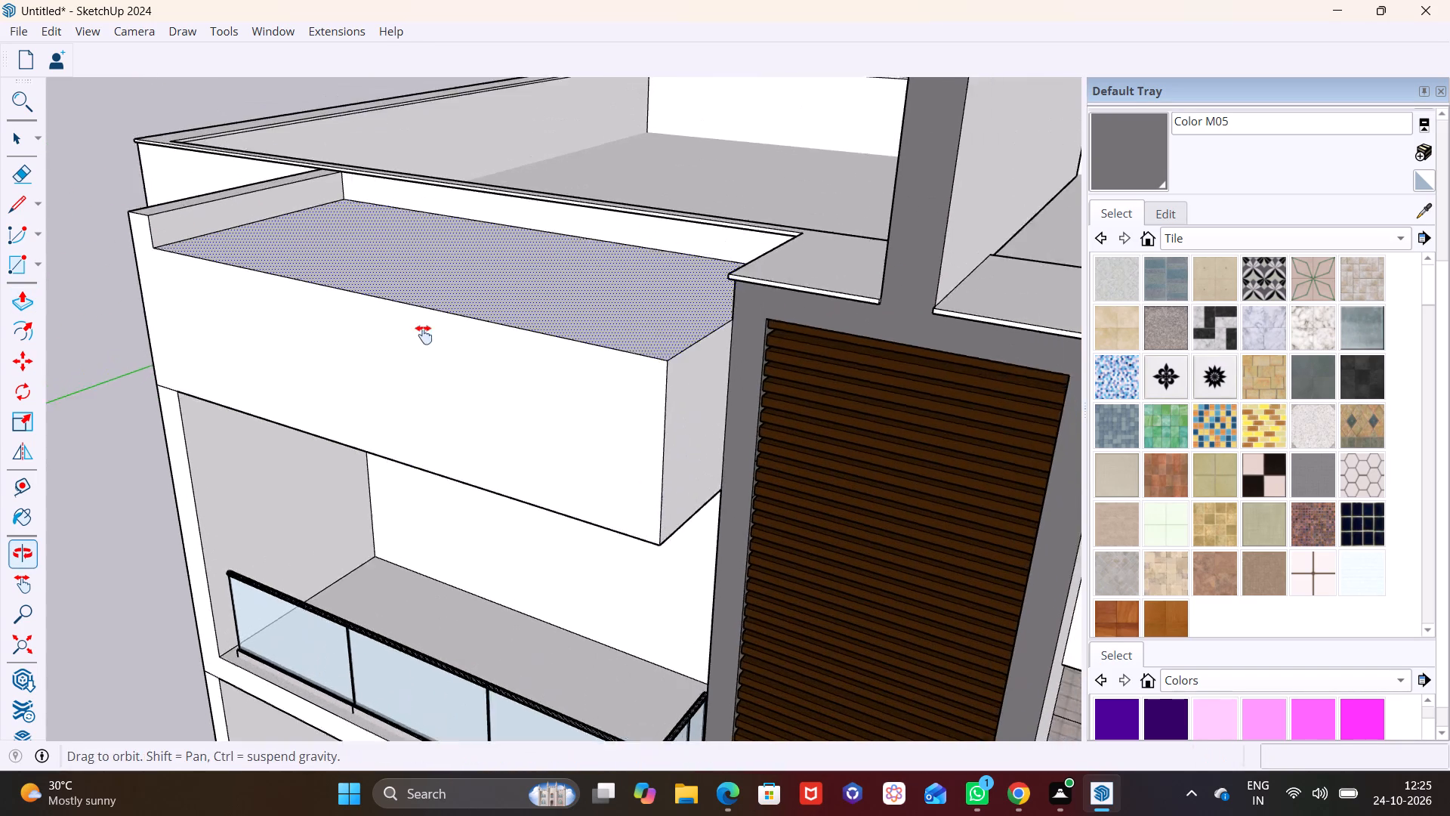
pyautogui.keyDown('shift'); pyautogui.moveTo(424, 335); pyautogui.dragTo(399, 379, button='middle'); pyautogui.keyUp('shift')
pyautogui.moveTo(518, 380); pyautogui.dragTo(670, 218, button='middle')
pyautogui.scroll(-2, 626, 312)
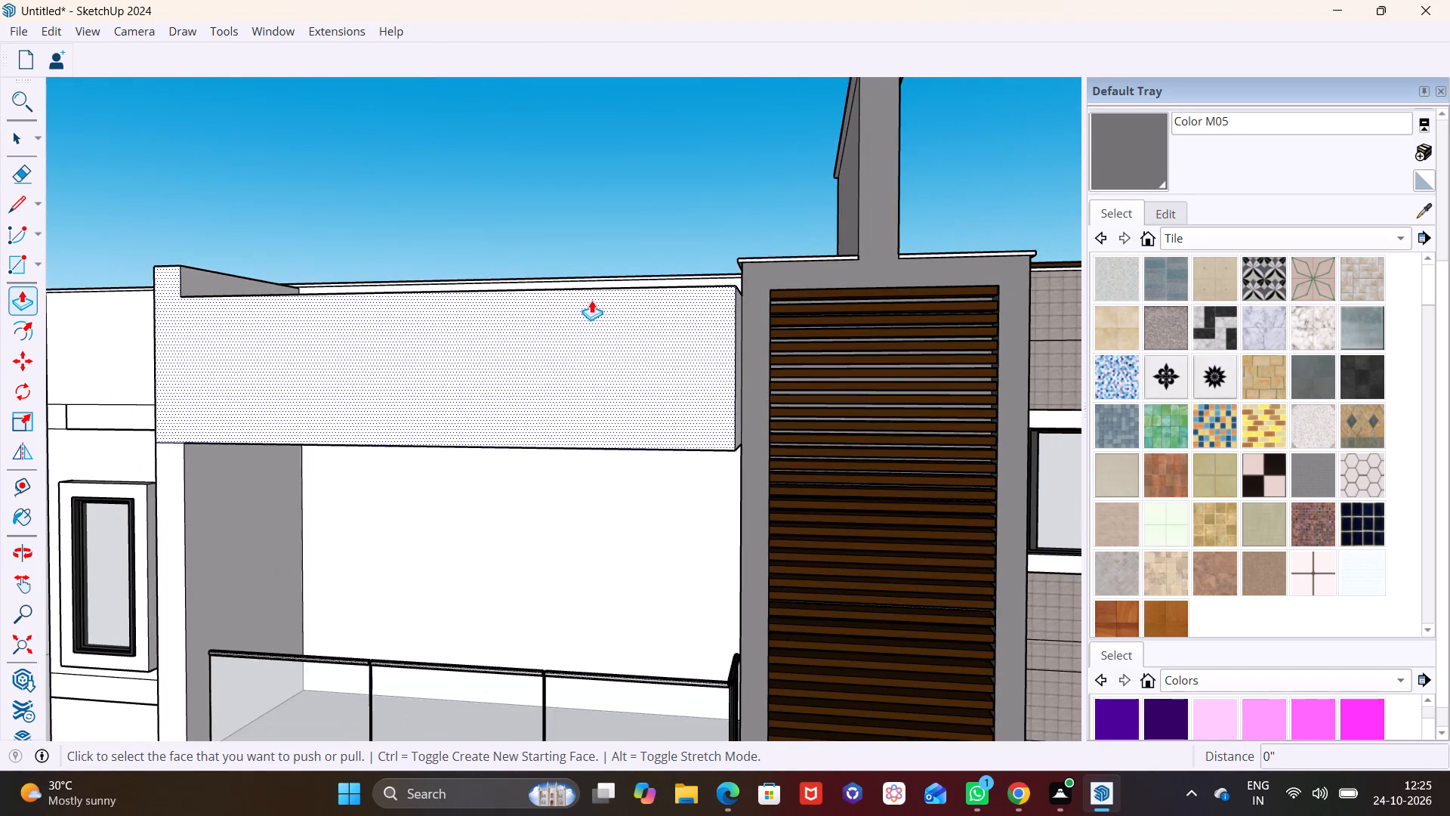
pyautogui.scroll(-4, 591, 300)
pyautogui.moveTo(586, 301); pyautogui.dragTo(419, 493, button='middle')
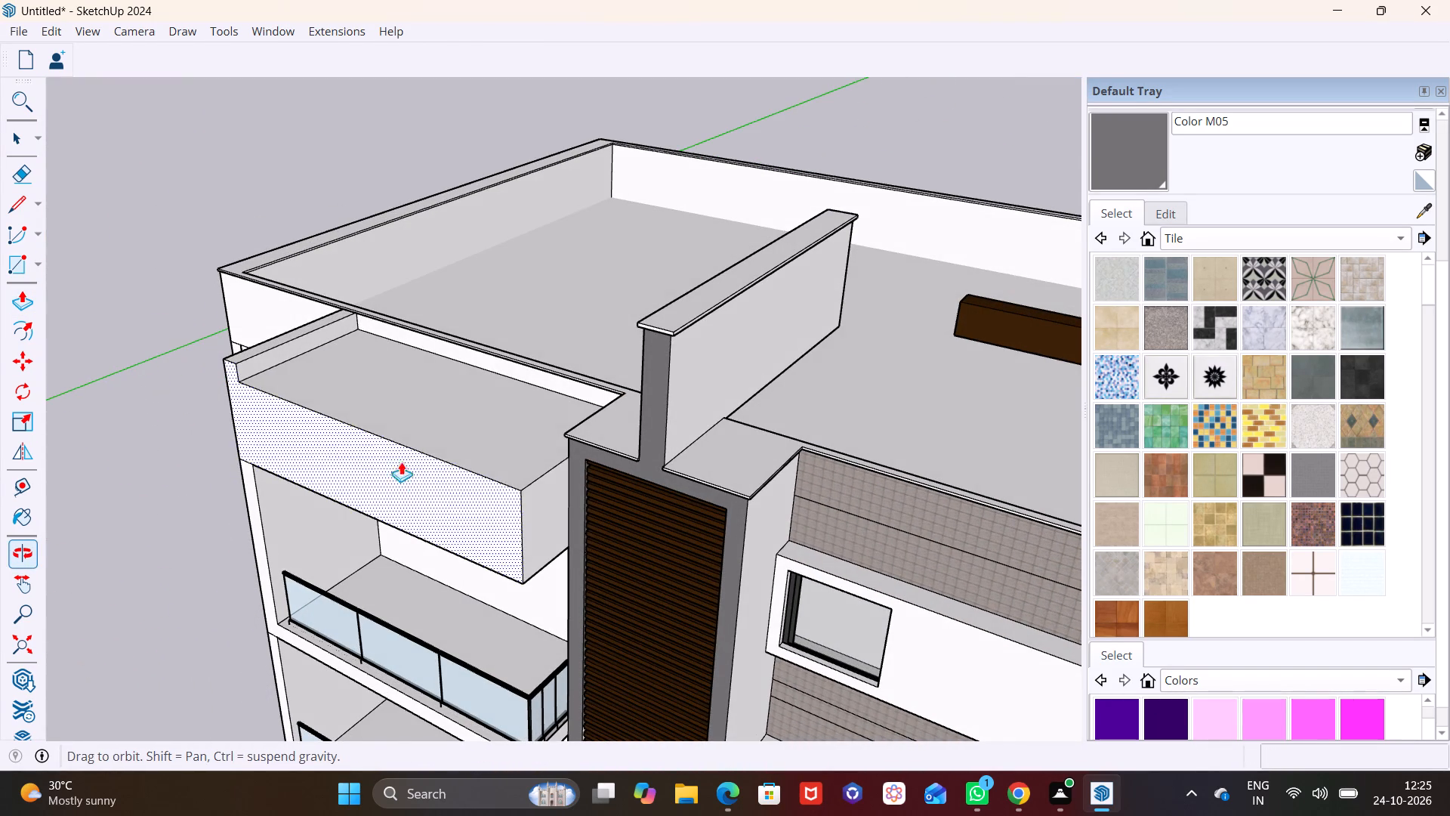
pyautogui.click(364, 391)
pyautogui.click(365, 379)
# Pull the side wall's exposed inner top strip about 17' across the block to level its top with the wall.
pyautogui.scroll(6, 350, 384)
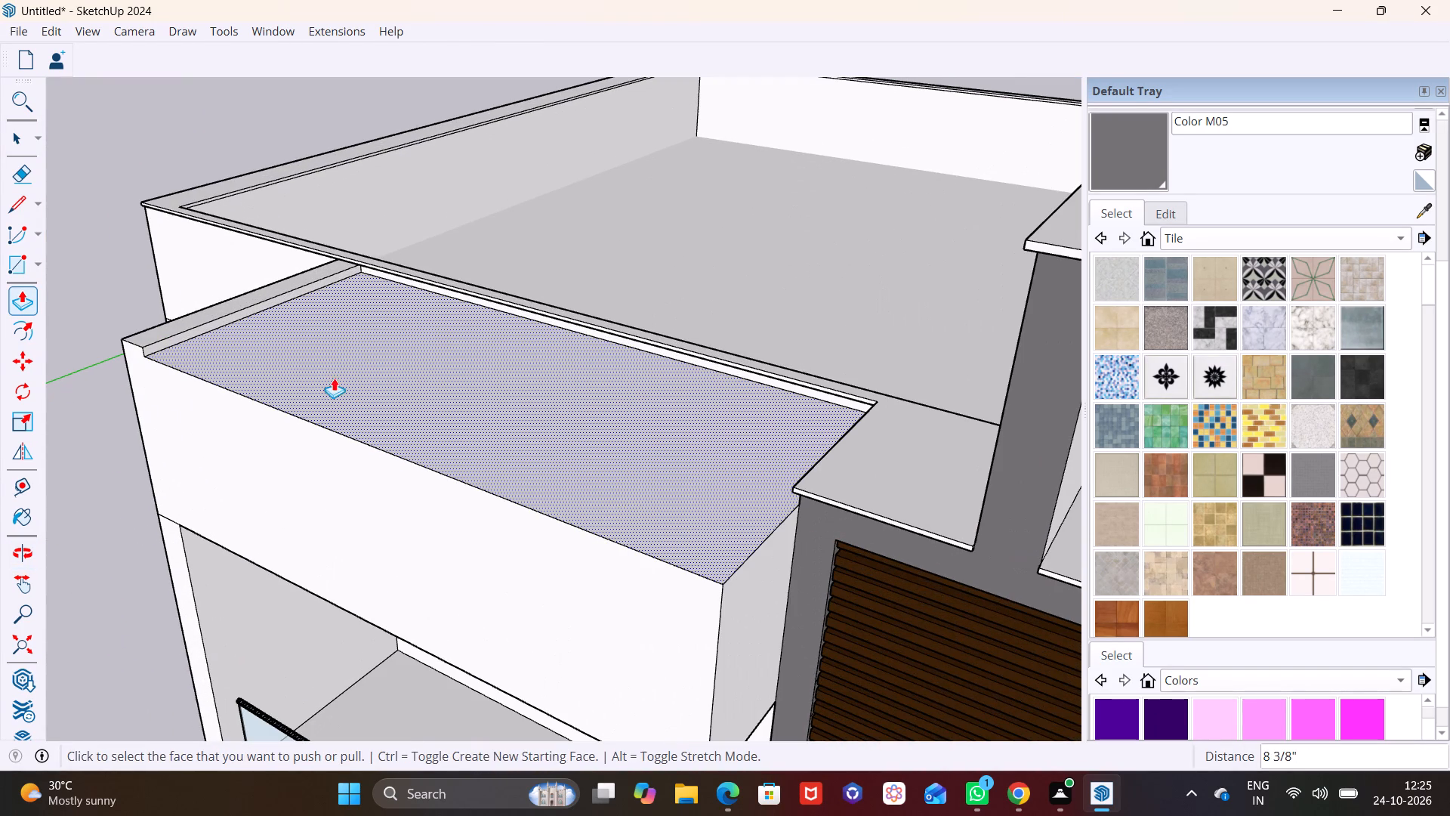
pyautogui.click(258, 342)
pyautogui.click(225, 317)
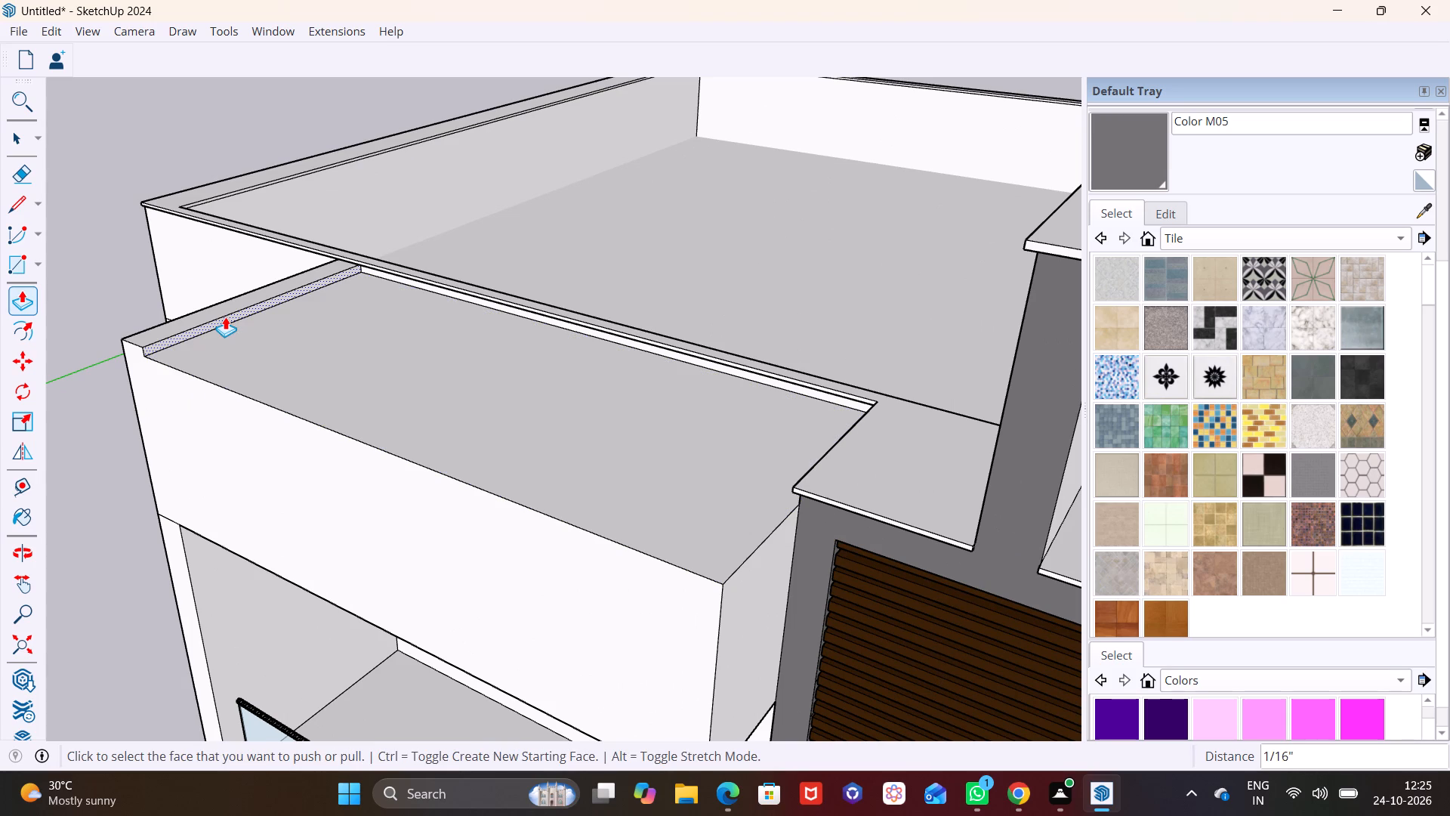
pyautogui.click(779, 527)
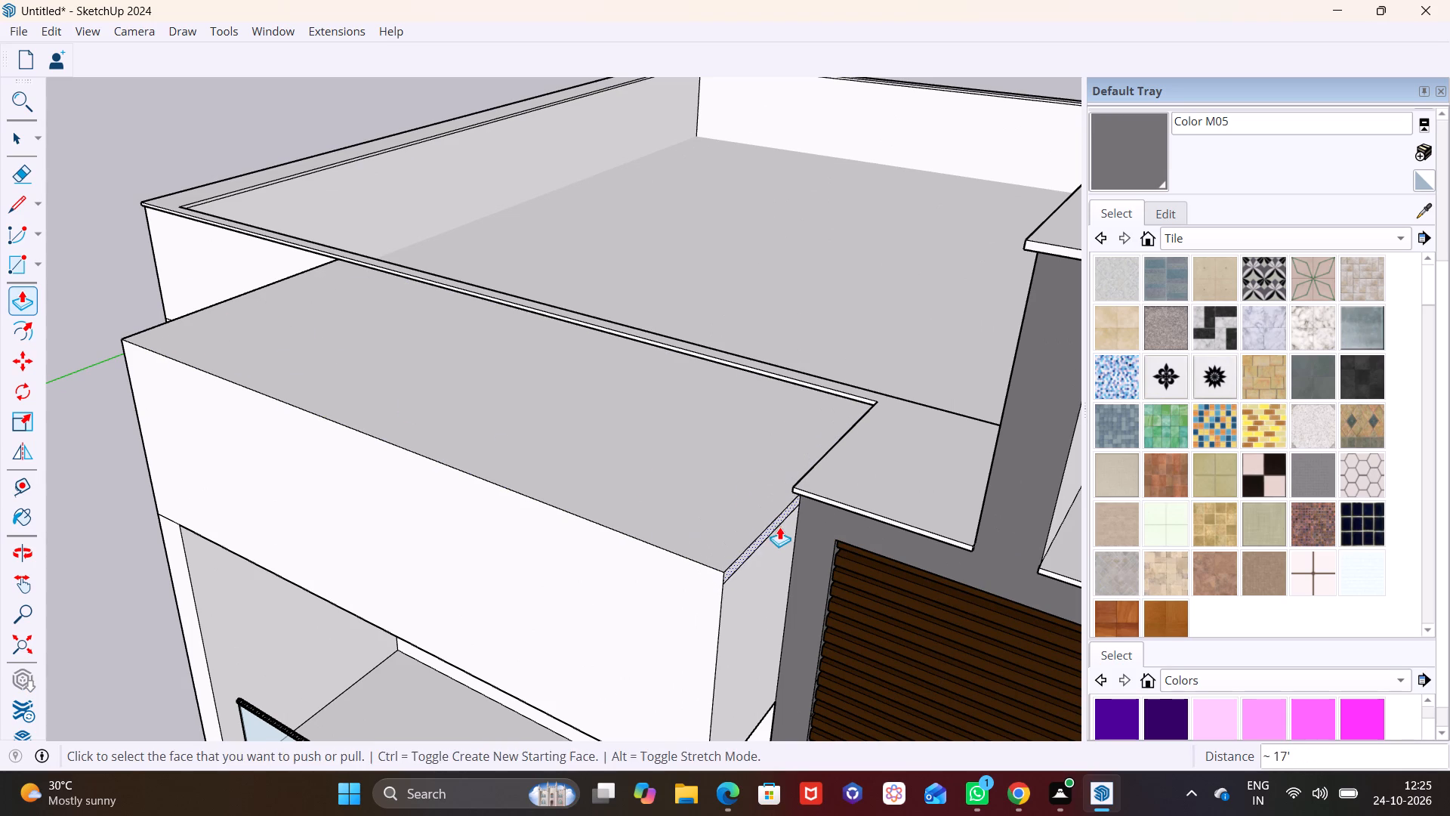
pyautogui.press('space')
# Examine the solid block above the balconies and the whole facade from several angles, from below and above.
pyautogui.scroll(-19, 659, 498)
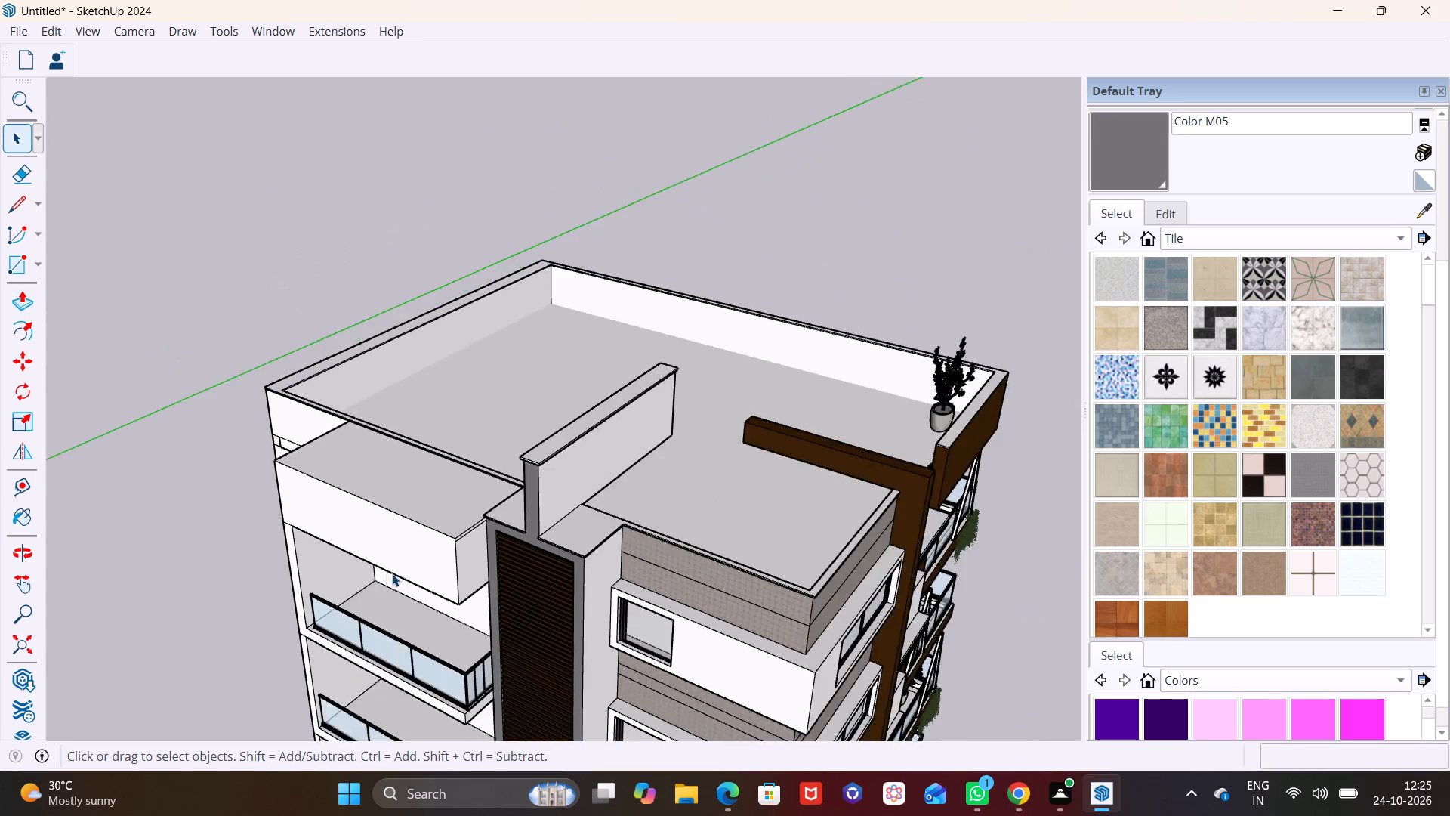
pyautogui.moveTo(389, 573); pyautogui.dragTo(436, 381, button='middle')
pyautogui.keyDown('shift'); pyautogui.moveTo(451, 449); pyautogui.dragTo(568, 271, button='middle'); pyautogui.keyUp('shift')
pyautogui.scroll(2, 575, 329)
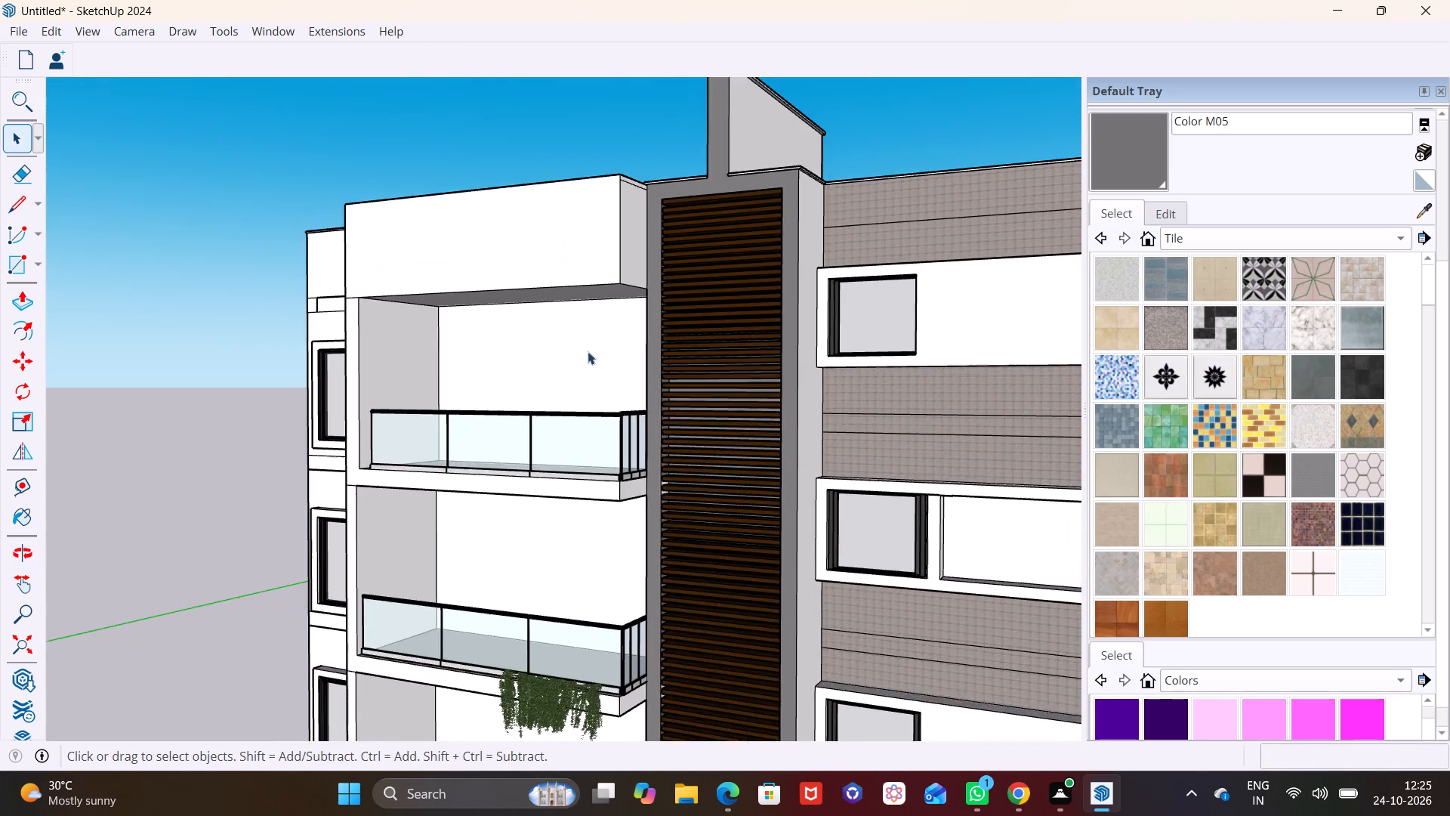
pyautogui.moveTo(586, 355); pyautogui.dragTo(522, 277, button='middle')
pyautogui.scroll(1, 566, 346)
pyautogui.scroll(-9, 514, 285)
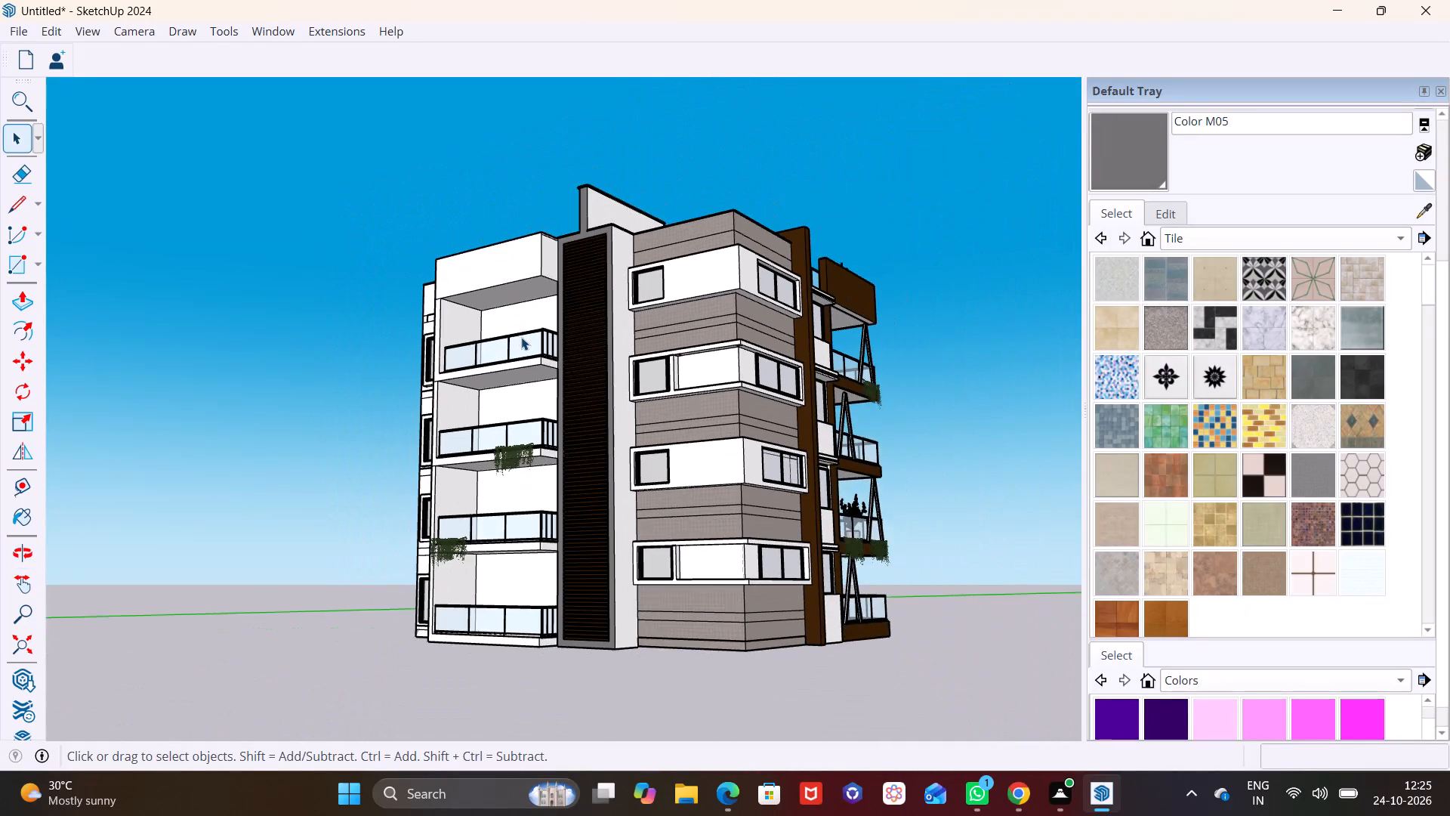
pyautogui.keyDown('shift'); pyautogui.moveTo(521, 337); pyautogui.dragTo(529, 469, button='middle'); pyautogui.keyUp('shift')
pyautogui.moveTo(529, 335); pyautogui.dragTo(540, 497, button='middle')
# Pull the narrow strip along the top of the solid block's side face outward 2 1/16".
pyautogui.scroll(5, 545, 332)
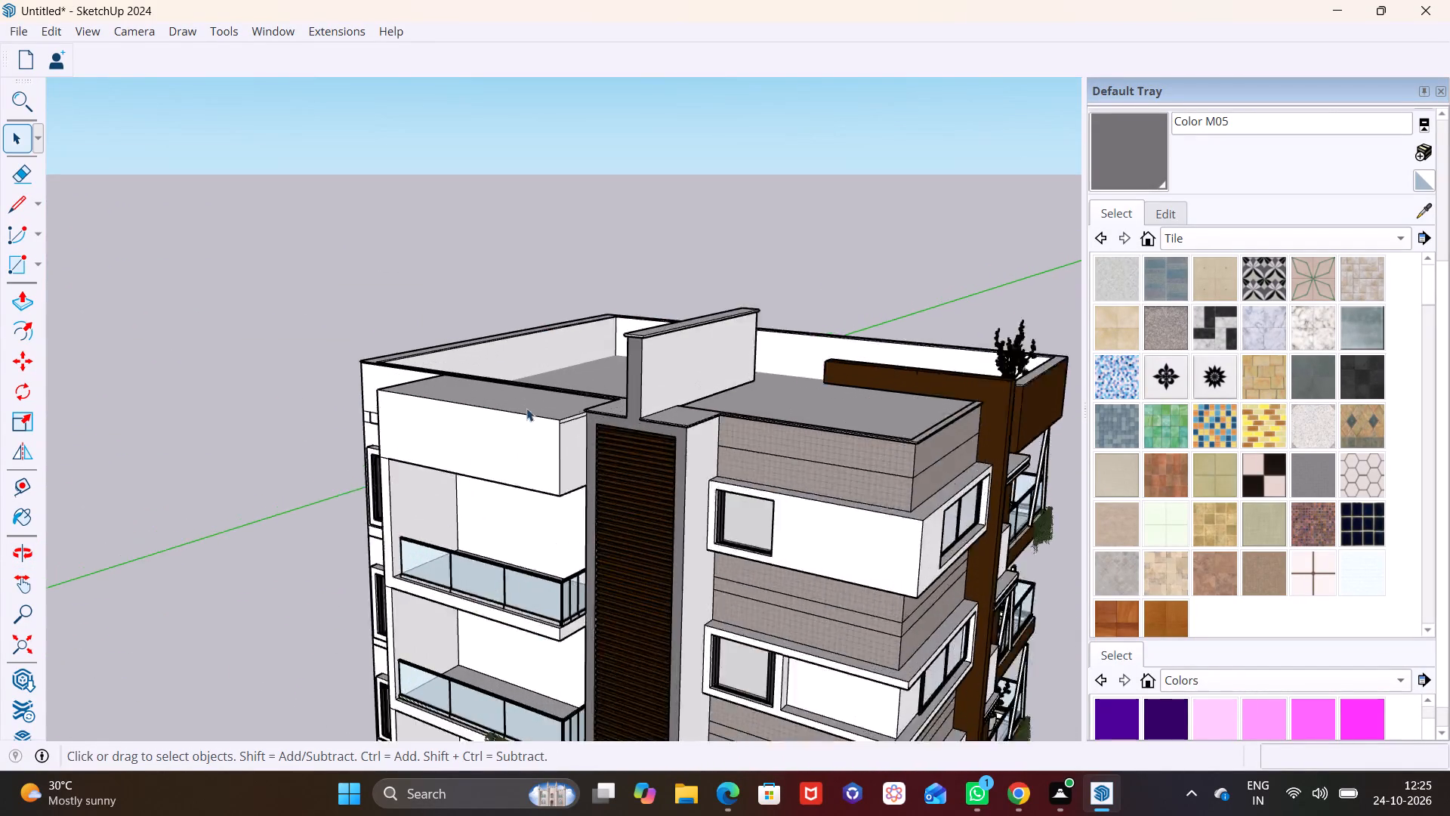
pyautogui.scroll(11, 526, 408)
pyautogui.click(653, 434)
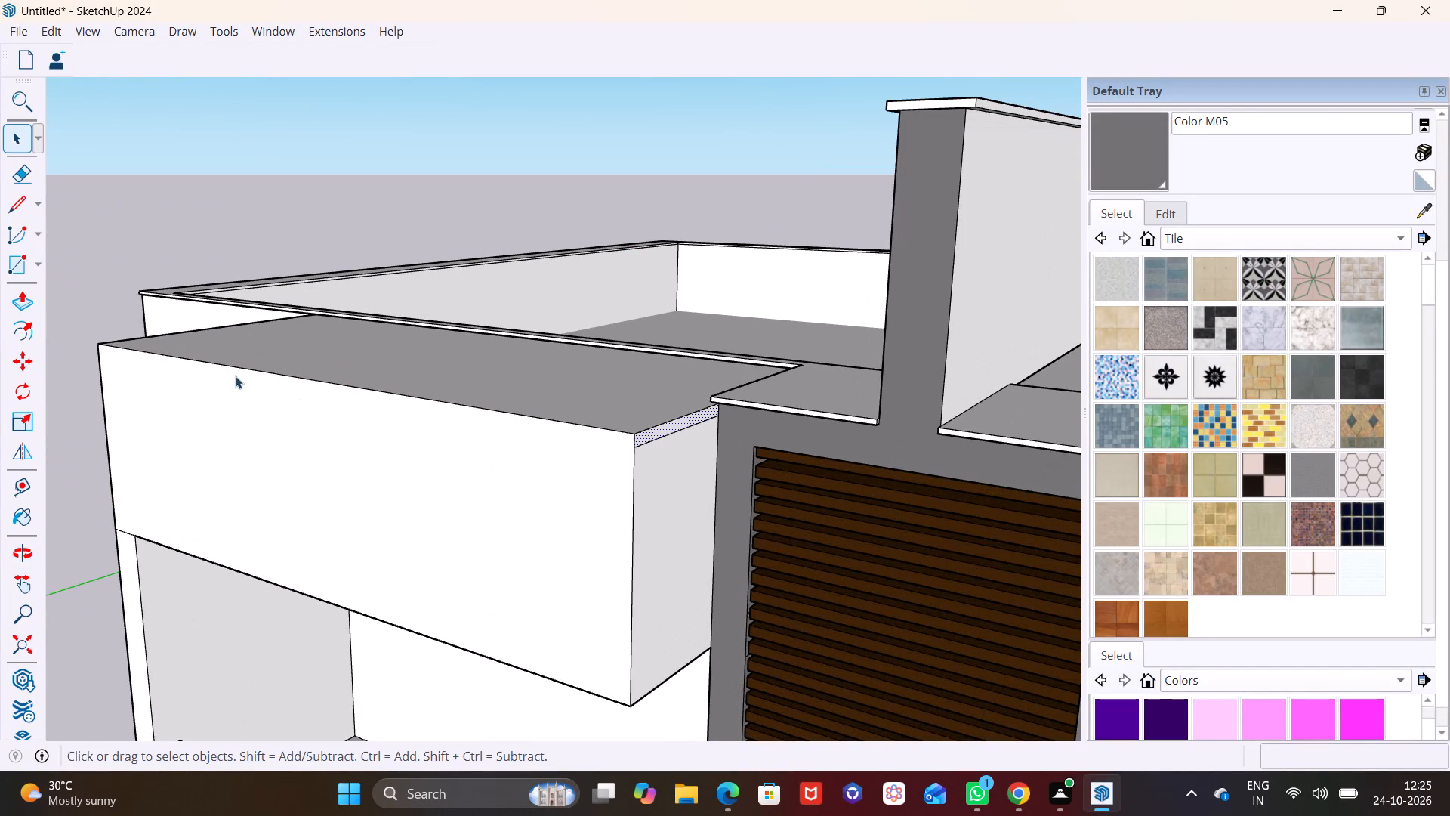
pyautogui.click(26, 308)
pyautogui.click(649, 433)
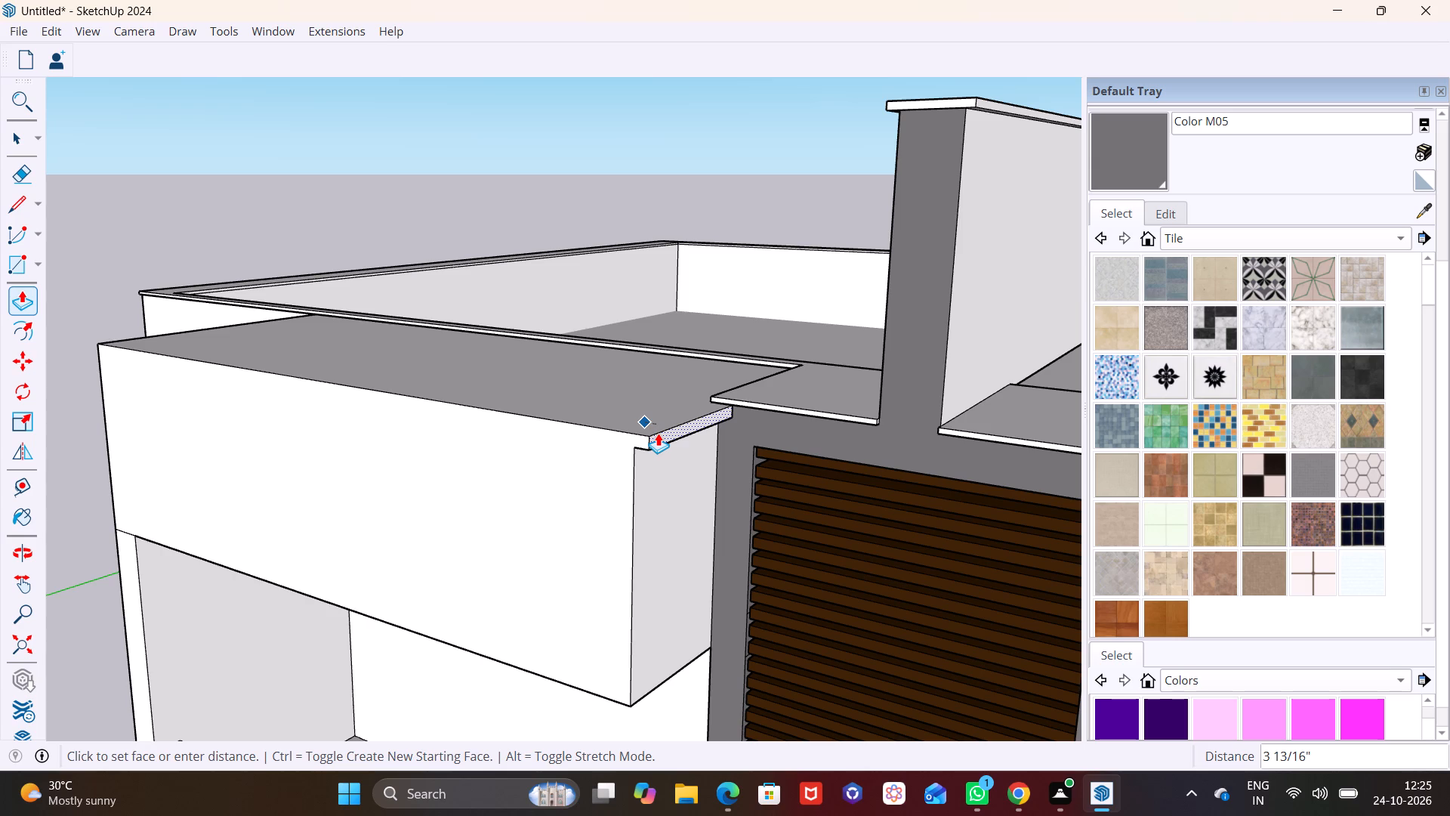
pyautogui.click(652, 428)
pyautogui.scroll(-4, 639, 435)
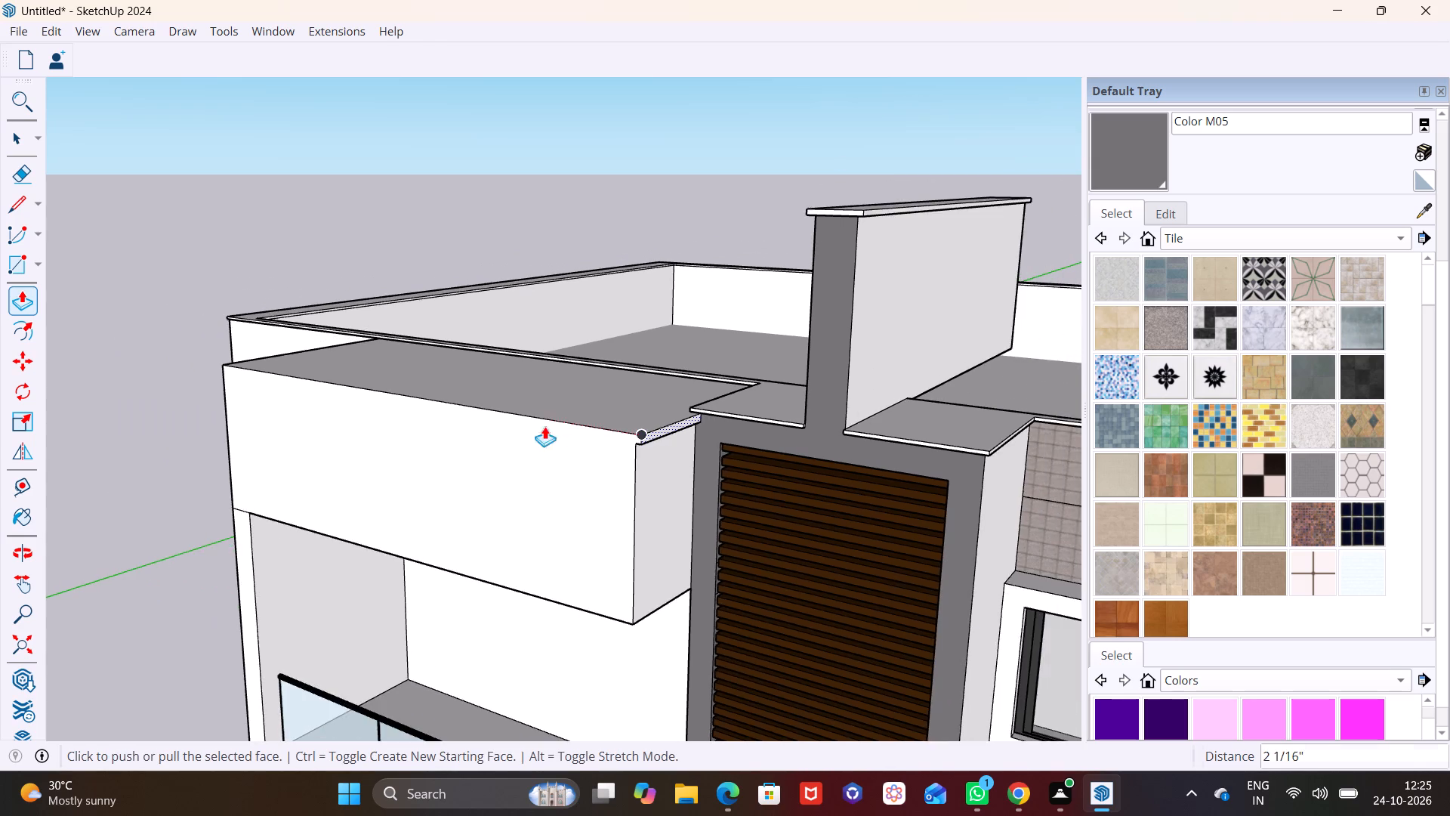
# Separate the strip's end from the block's front face with a 3 1/8" line and pull that small end face forward 2".
pyautogui.moveTo(545, 426); pyautogui.dragTo(870, 403, button='middle')
pyautogui.scroll(7, 770, 410)
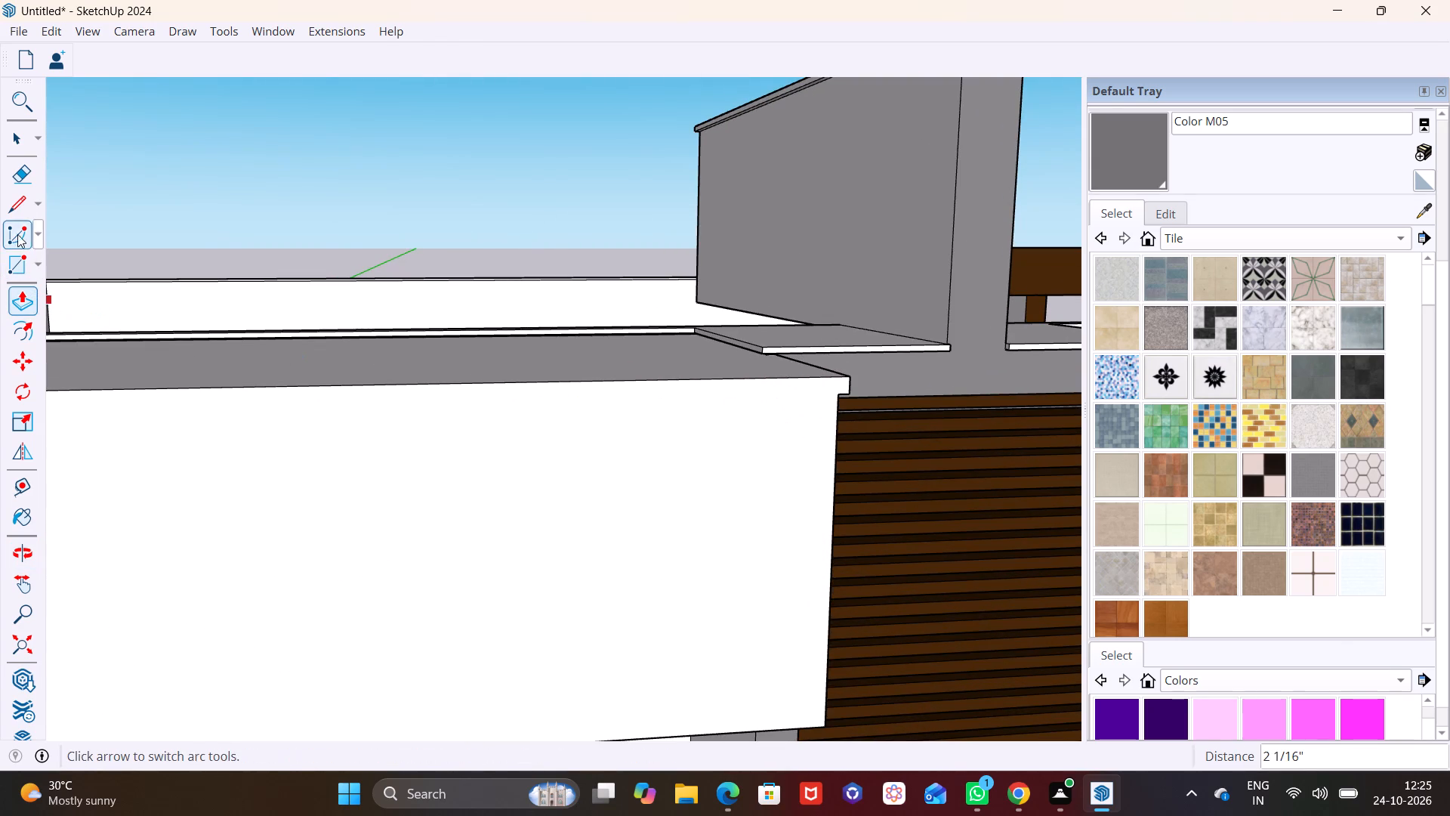
pyautogui.click(16, 213)
pyautogui.scroll(8, 816, 403)
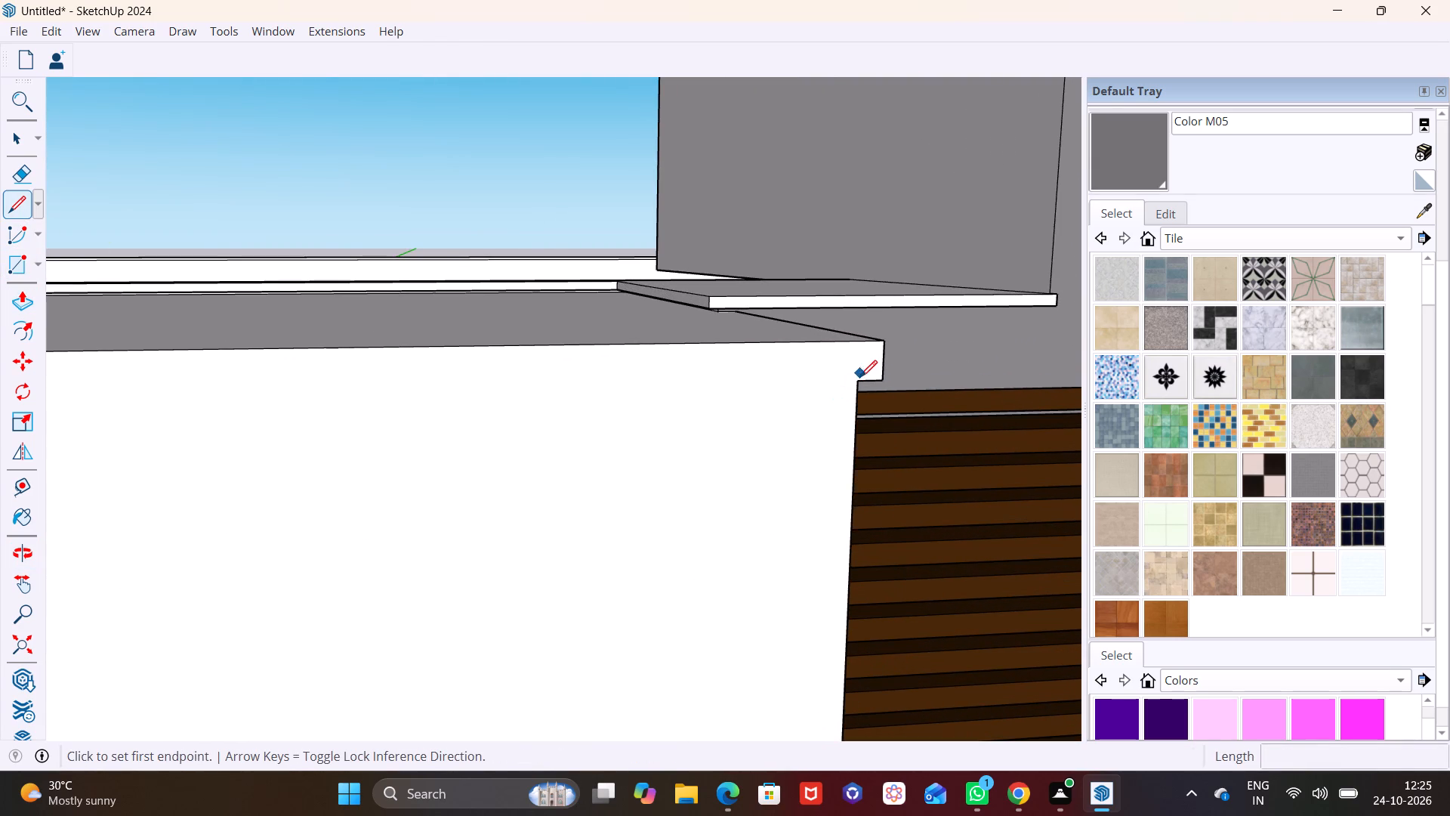
pyautogui.click(860, 377)
pyautogui.click(858, 344)
pyautogui.press('space')
pyautogui.click(878, 359)
pyautogui.click(14, 293)
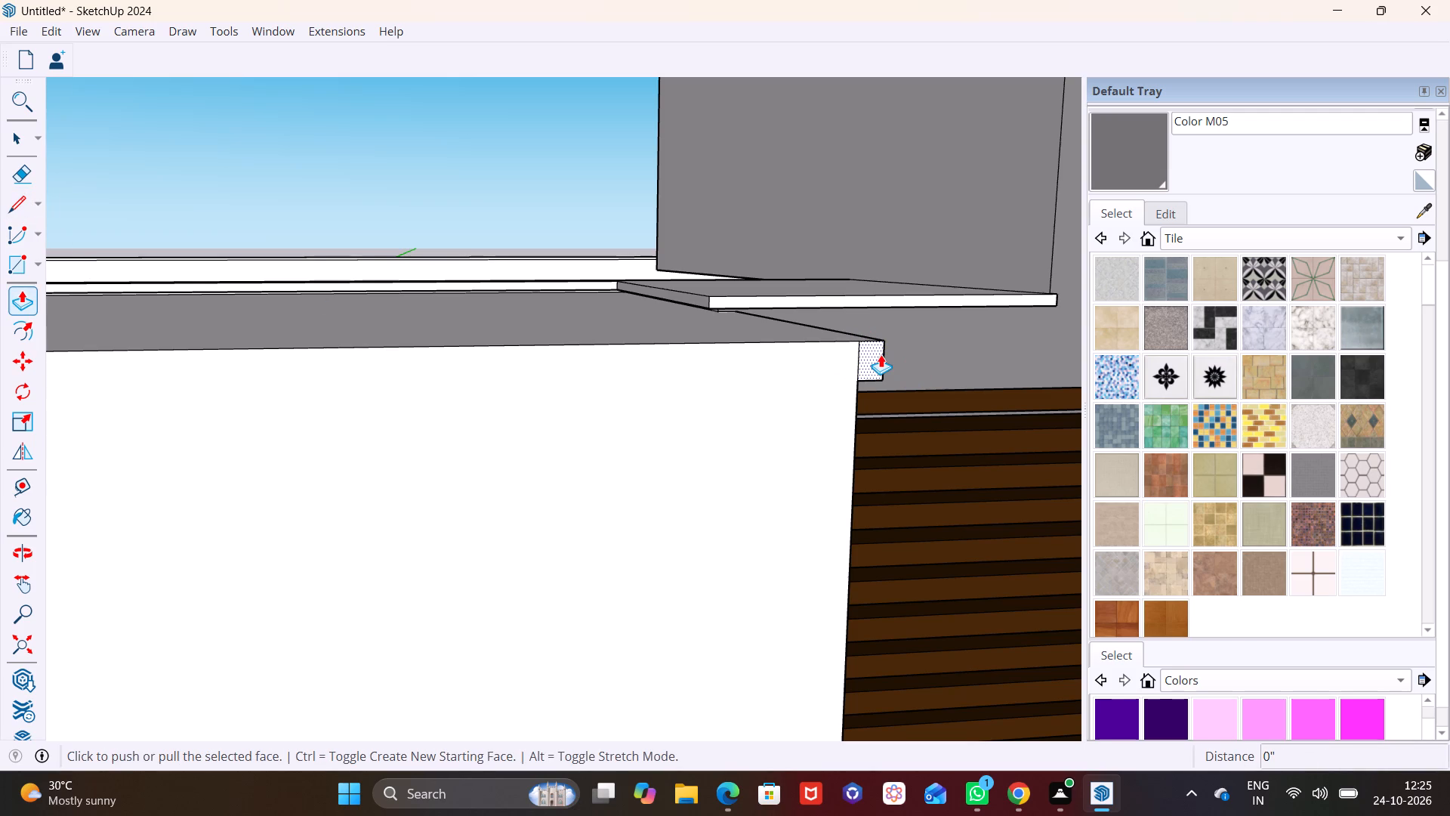
pyautogui.click(881, 354)
pyautogui.click(892, 372)
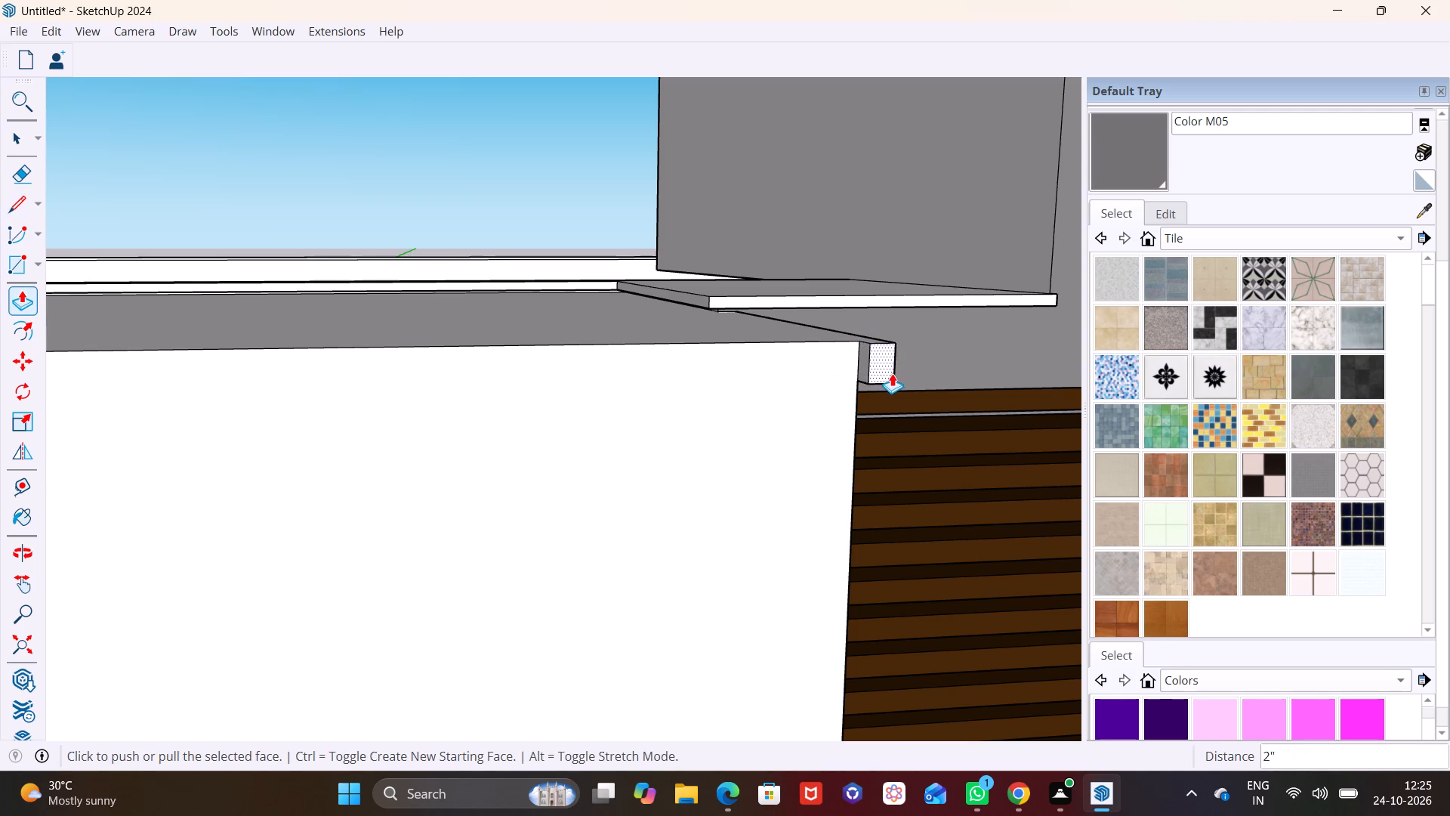
pyautogui.press('space')
# Draw a 3 1/8" by 2" rectangle over the side face of the small projection, towards the block's front.
pyautogui.moveTo(855, 361); pyautogui.dragTo(1094, 416, button='middle')
pyautogui.scroll(3, 949, 379)
pyautogui.moveTo(865, 391); pyautogui.dragTo(942, 395, button='middle')
pyautogui.scroll(3, 964, 380)
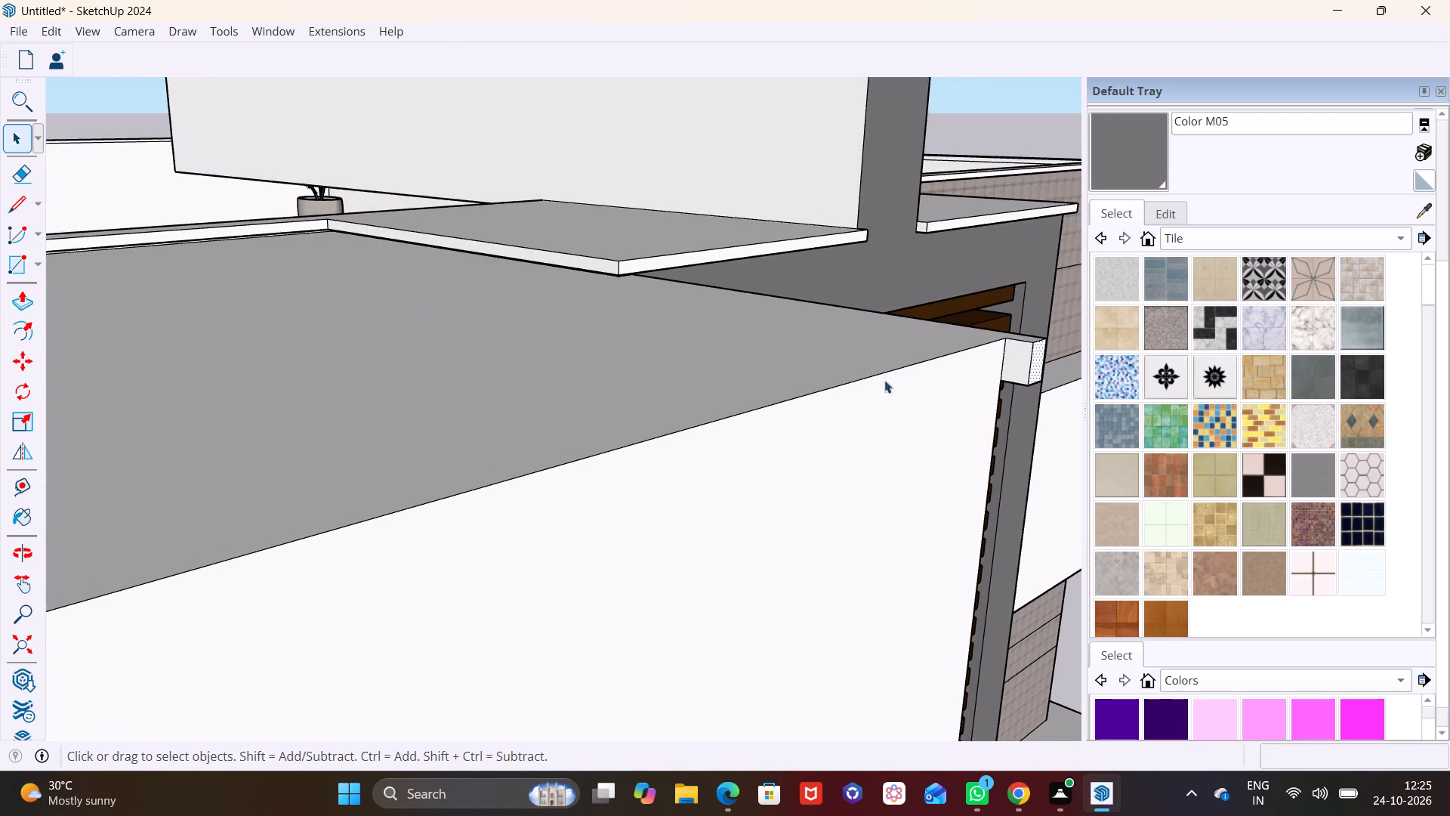
pyautogui.click(36, 266)
pyautogui.click(57, 292)
pyautogui.keyDown('shift'); pyautogui.moveTo(762, 403); pyautogui.dragTo(561, 403, button='middle'); pyautogui.keyUp('shift')
pyautogui.scroll(7, 1134, 402)
pyautogui.scroll(-5, 794, 372)
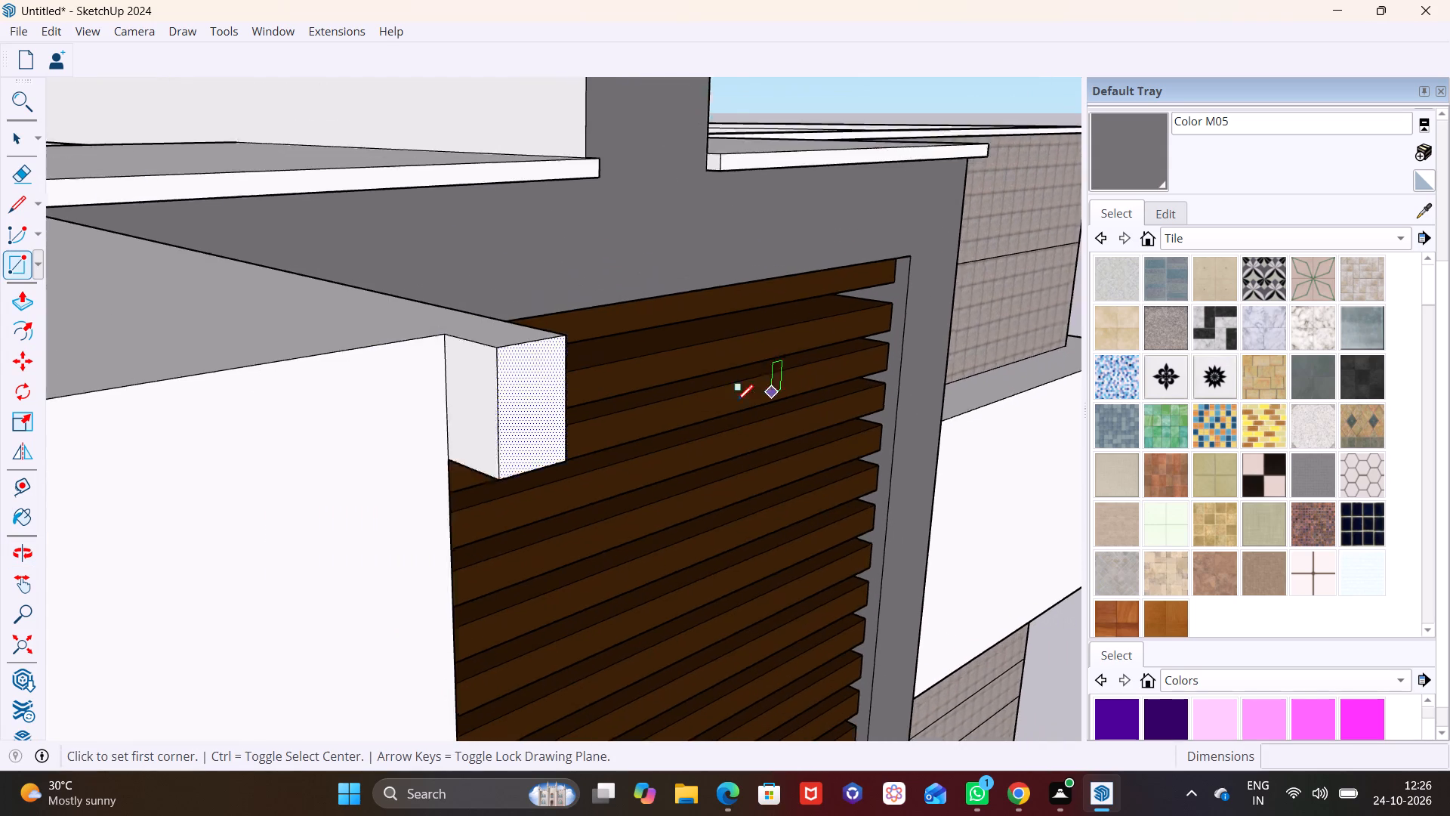
pyautogui.scroll(6, 440, 401)
pyautogui.moveTo(609, 407); pyautogui.dragTo(716, 363, button='middle')
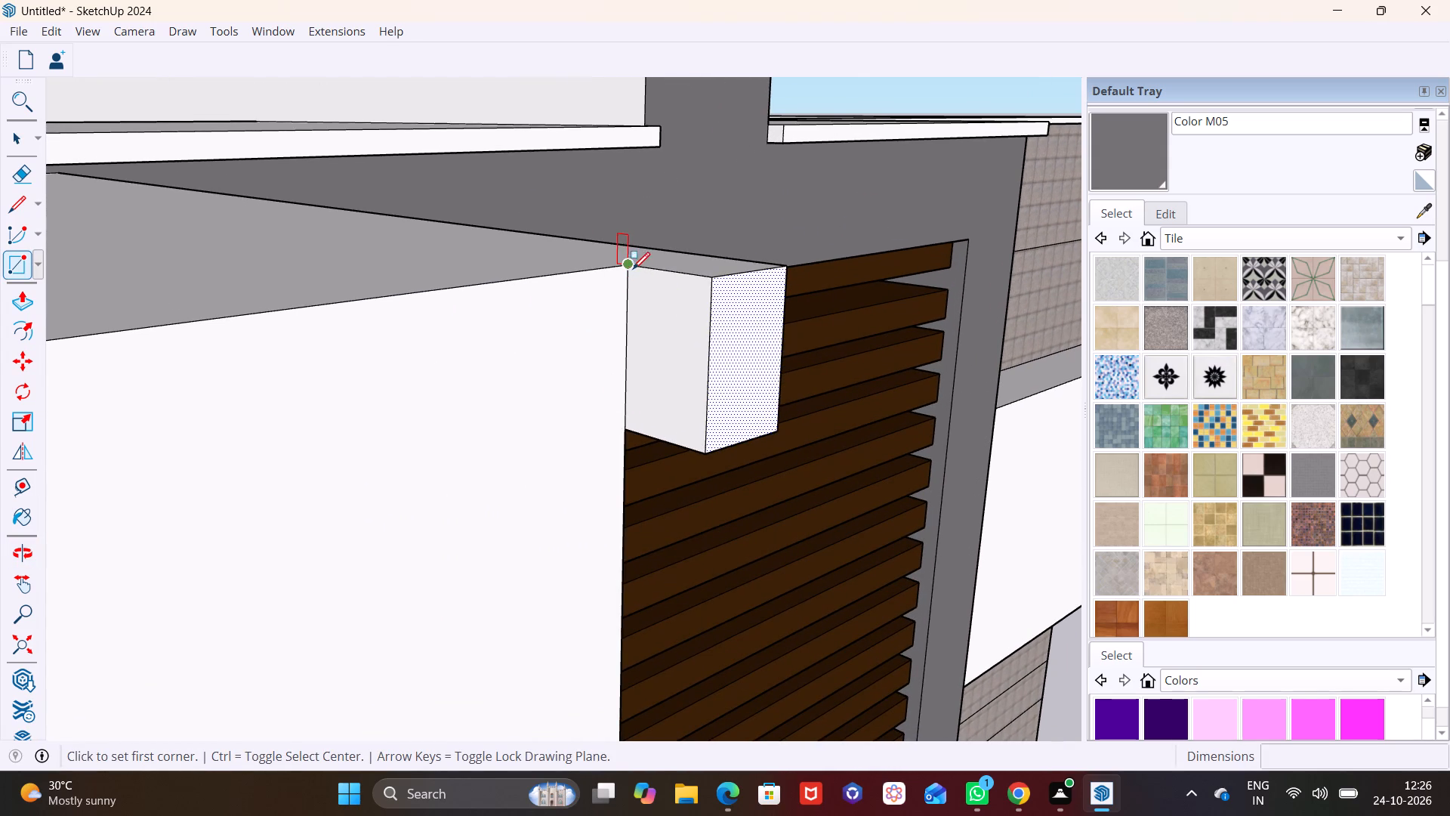
pyautogui.click(631, 267)
pyautogui.click(708, 450)
pyautogui.press('space')
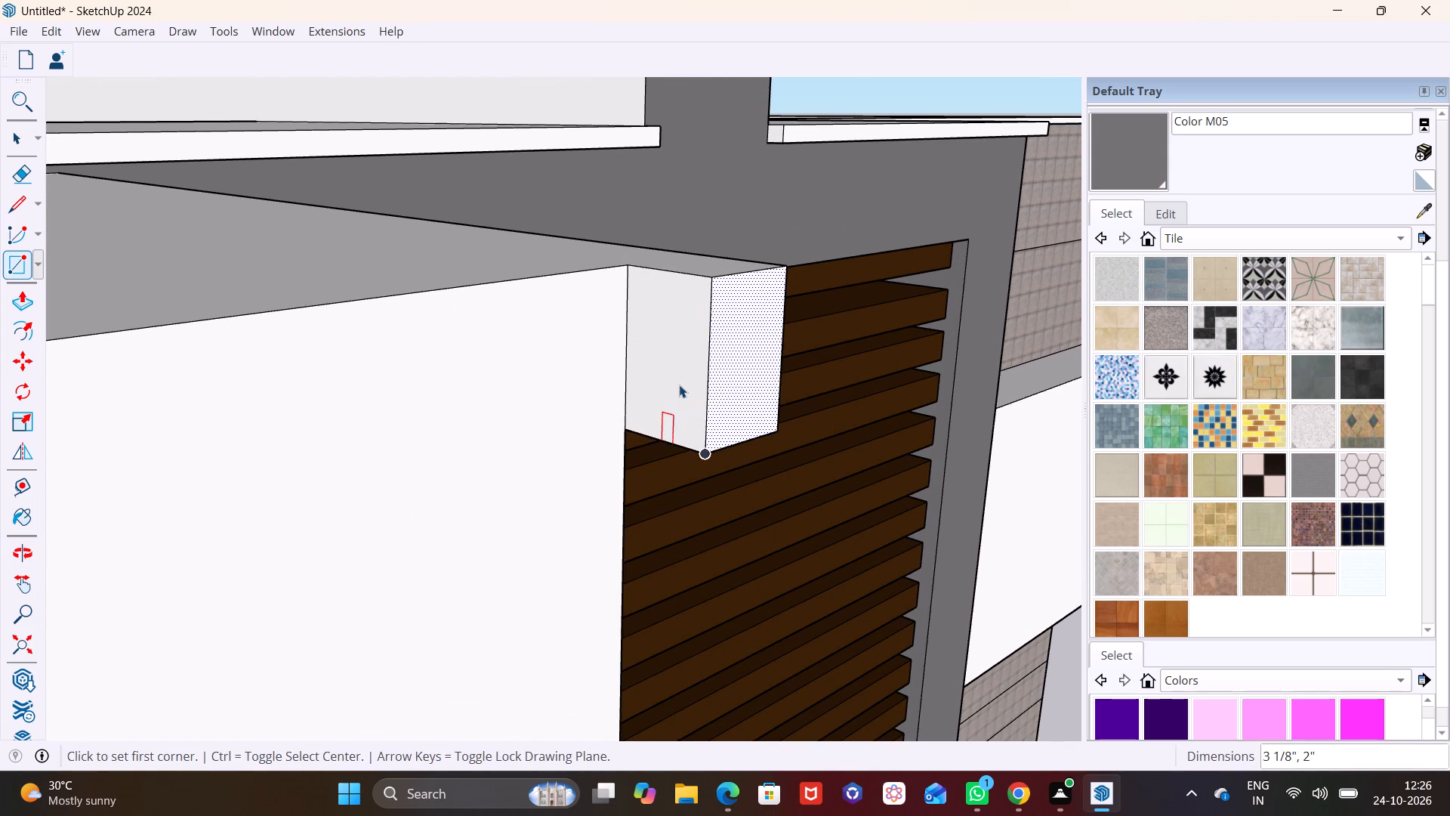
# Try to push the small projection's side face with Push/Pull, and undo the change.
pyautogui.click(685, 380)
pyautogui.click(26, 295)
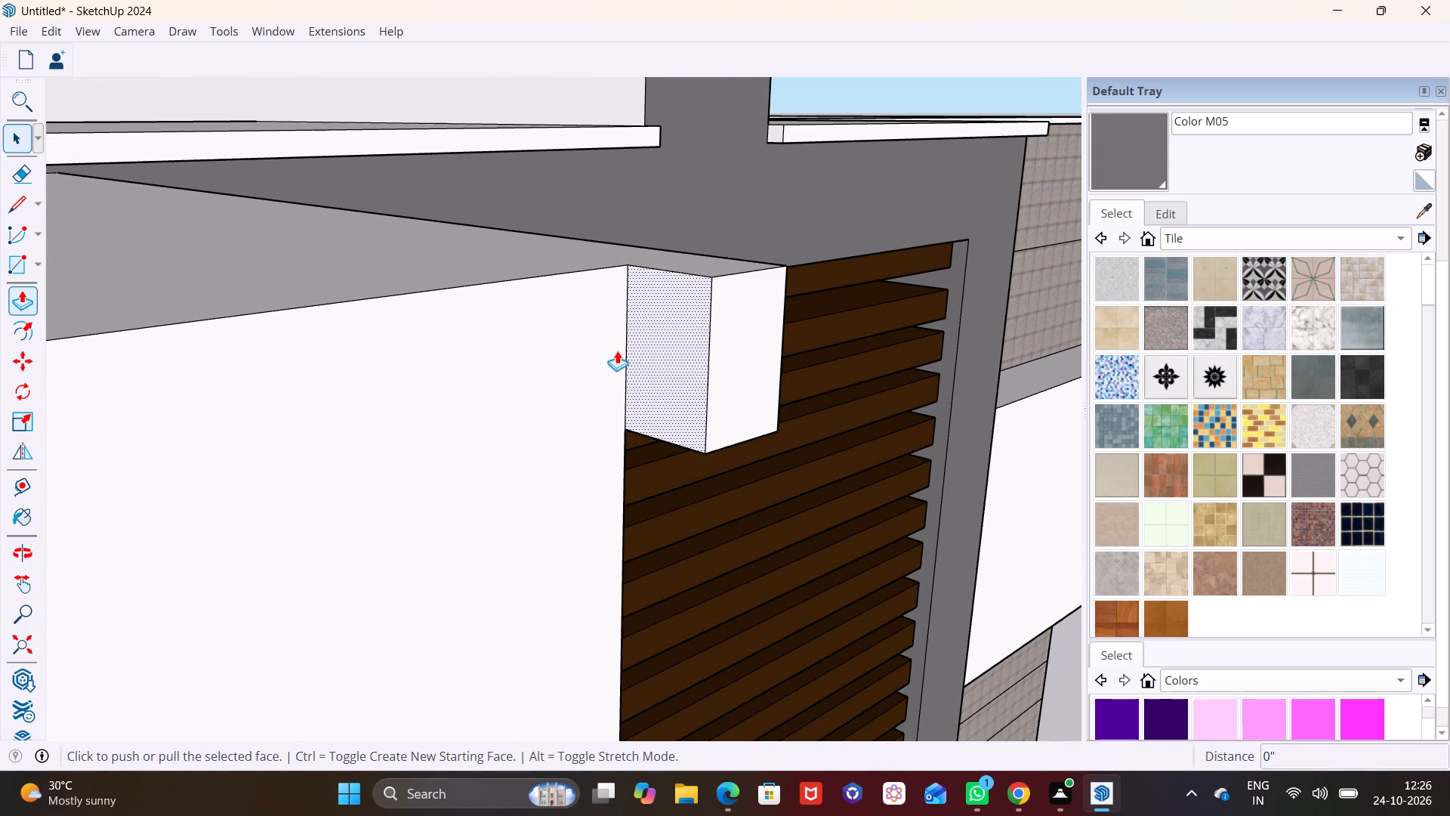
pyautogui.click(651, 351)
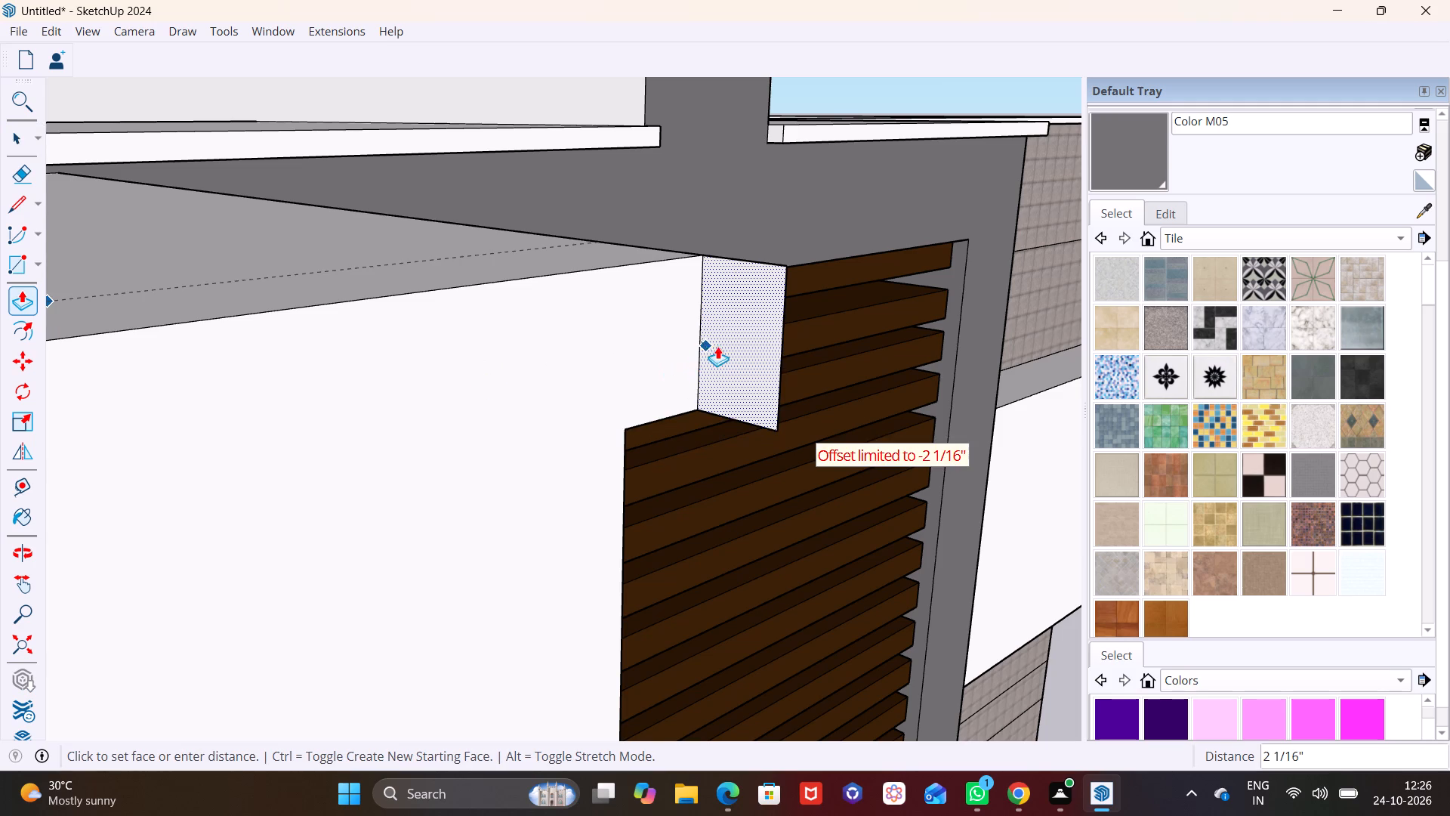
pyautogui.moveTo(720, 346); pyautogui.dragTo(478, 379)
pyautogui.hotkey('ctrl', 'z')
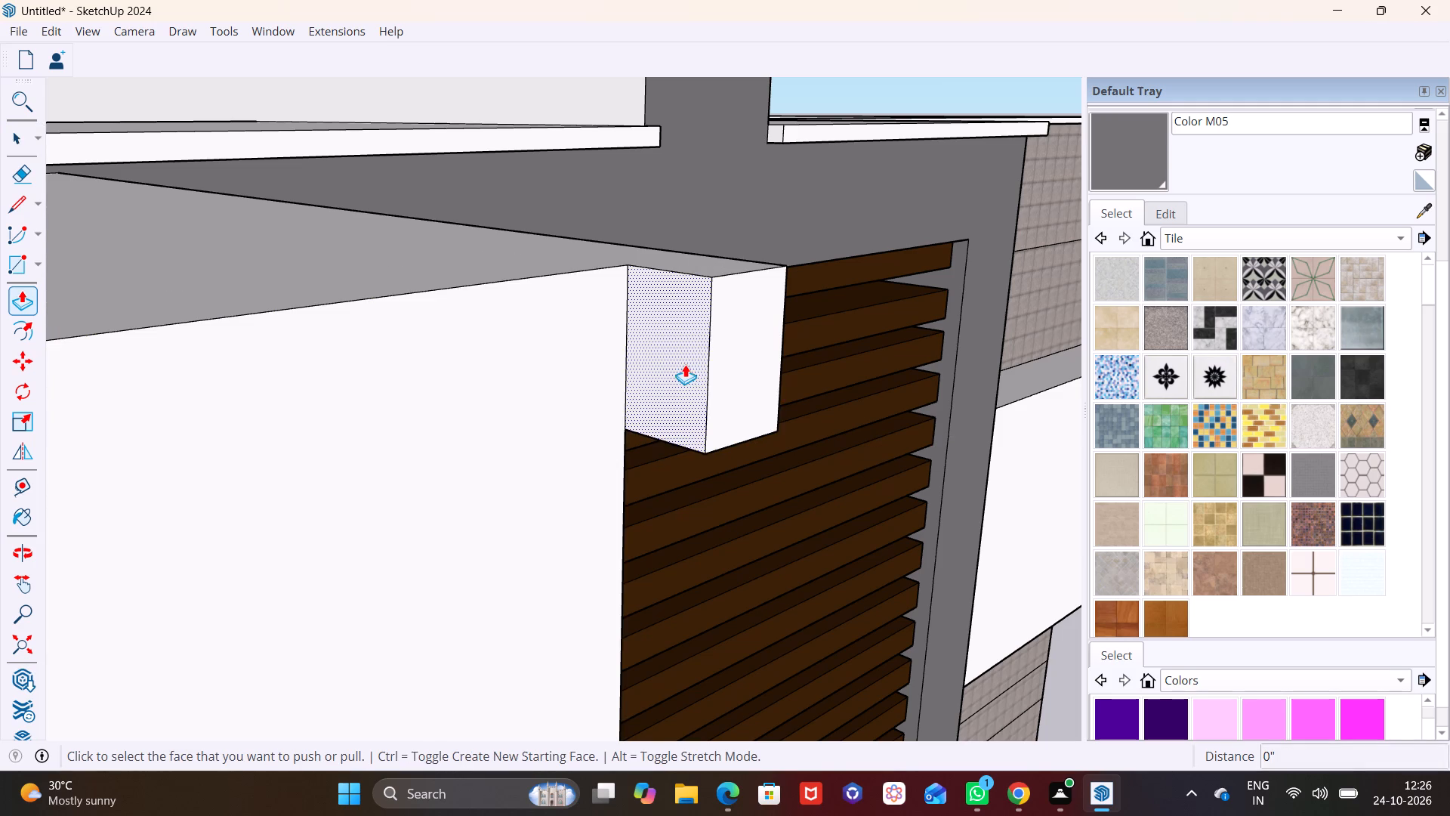
# Extend the small projection in stages along the block's top front edge to the far corner, forming a thin overhanging trim.
pyautogui.moveTo(685, 364); pyautogui.dragTo(370, 419)
pyautogui.scroll(-18, 370, 419)
pyautogui.keyDown('shift'); pyautogui.moveTo(245, 486); pyautogui.dragTo(630, 406, button='middle'); pyautogui.keyUp('shift')
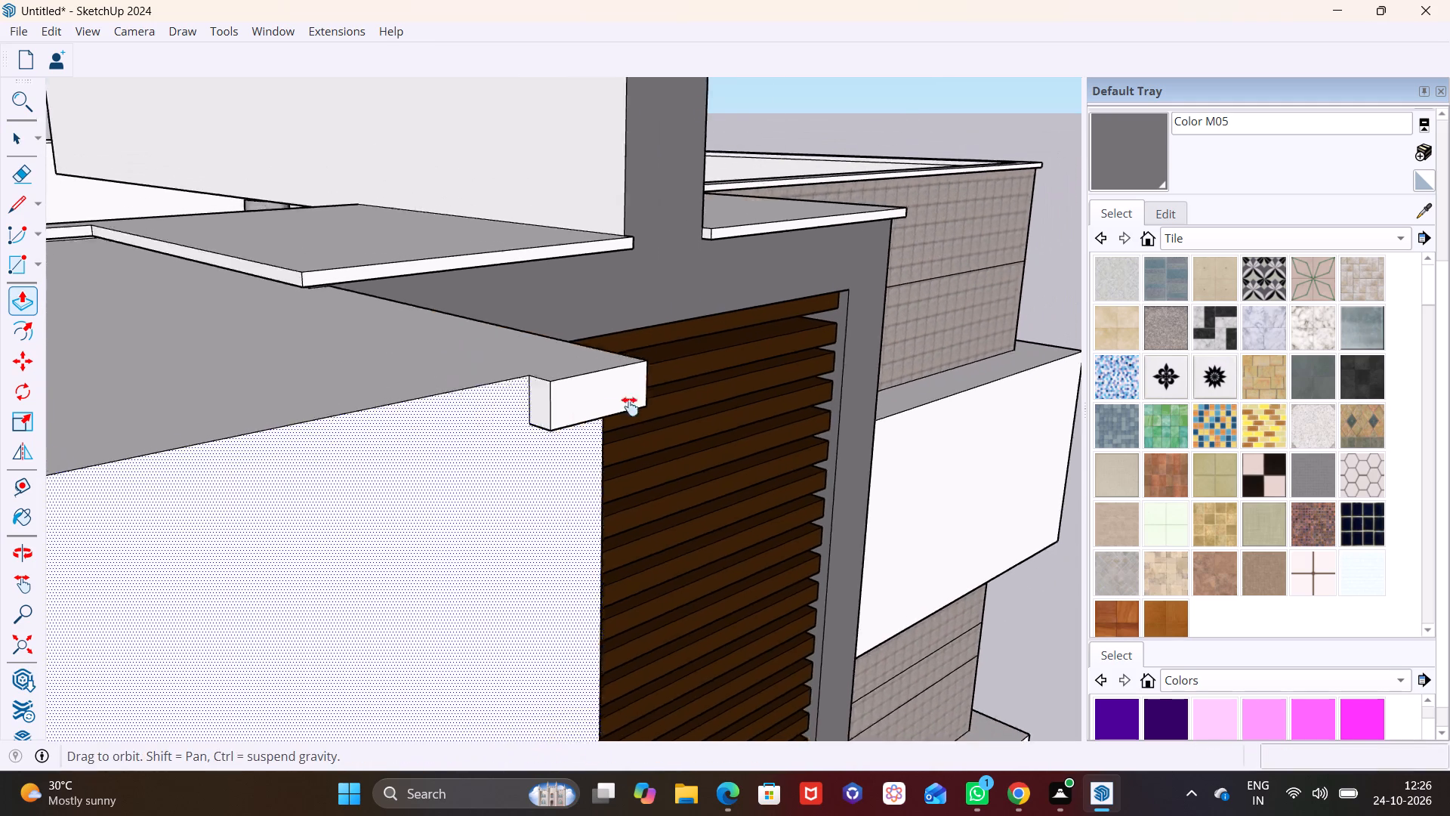
pyautogui.keyDown('shift'); pyautogui.moveTo(630, 406); pyautogui.dragTo(921, 367, button='middle'); pyautogui.keyUp('shift')
pyautogui.moveTo(976, 328); pyautogui.dragTo(609, 397)
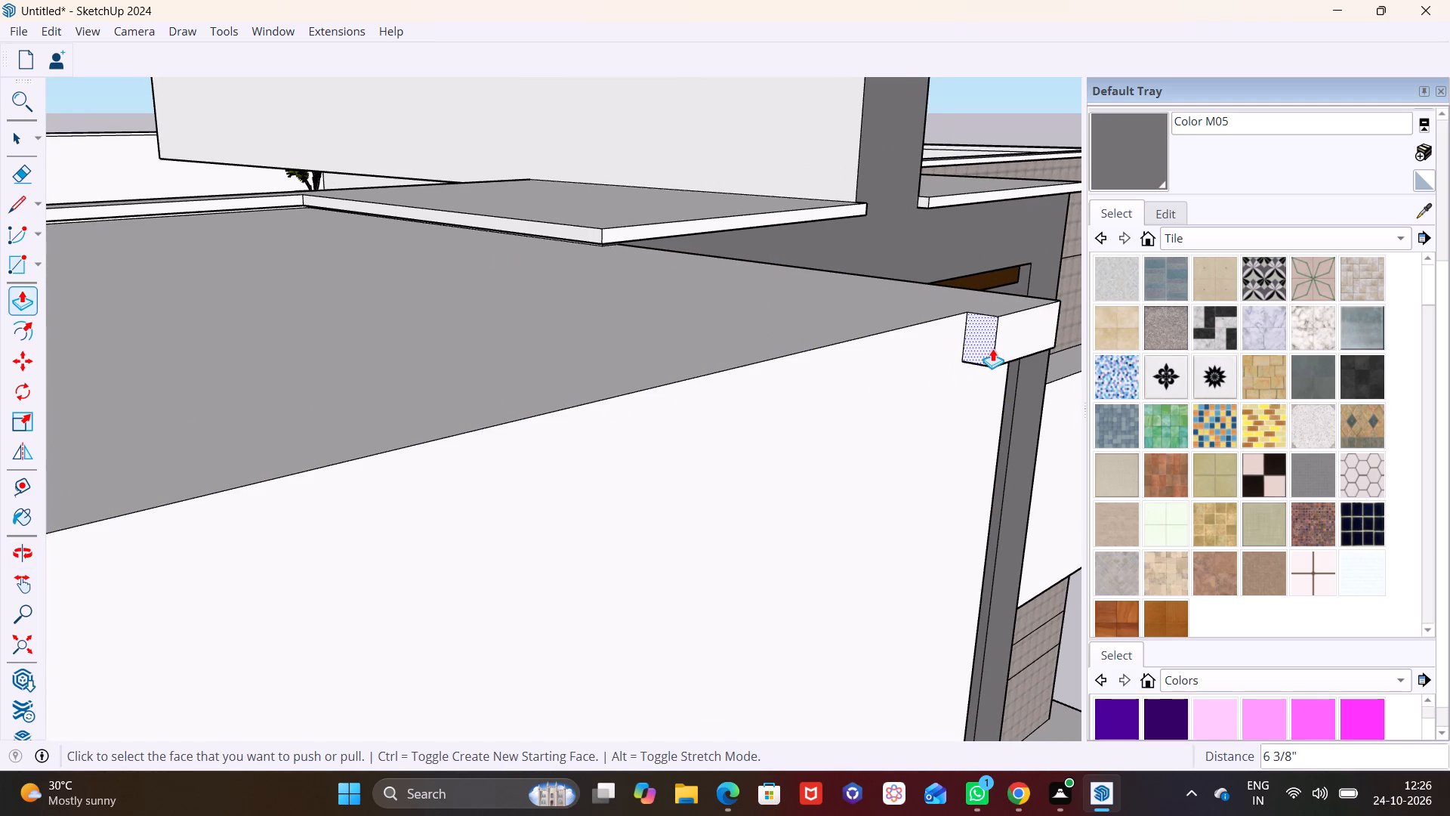
pyautogui.moveTo(990, 342); pyautogui.dragTo(870, 367)
pyautogui.moveTo(1004, 330); pyautogui.dragTo(930, 354)
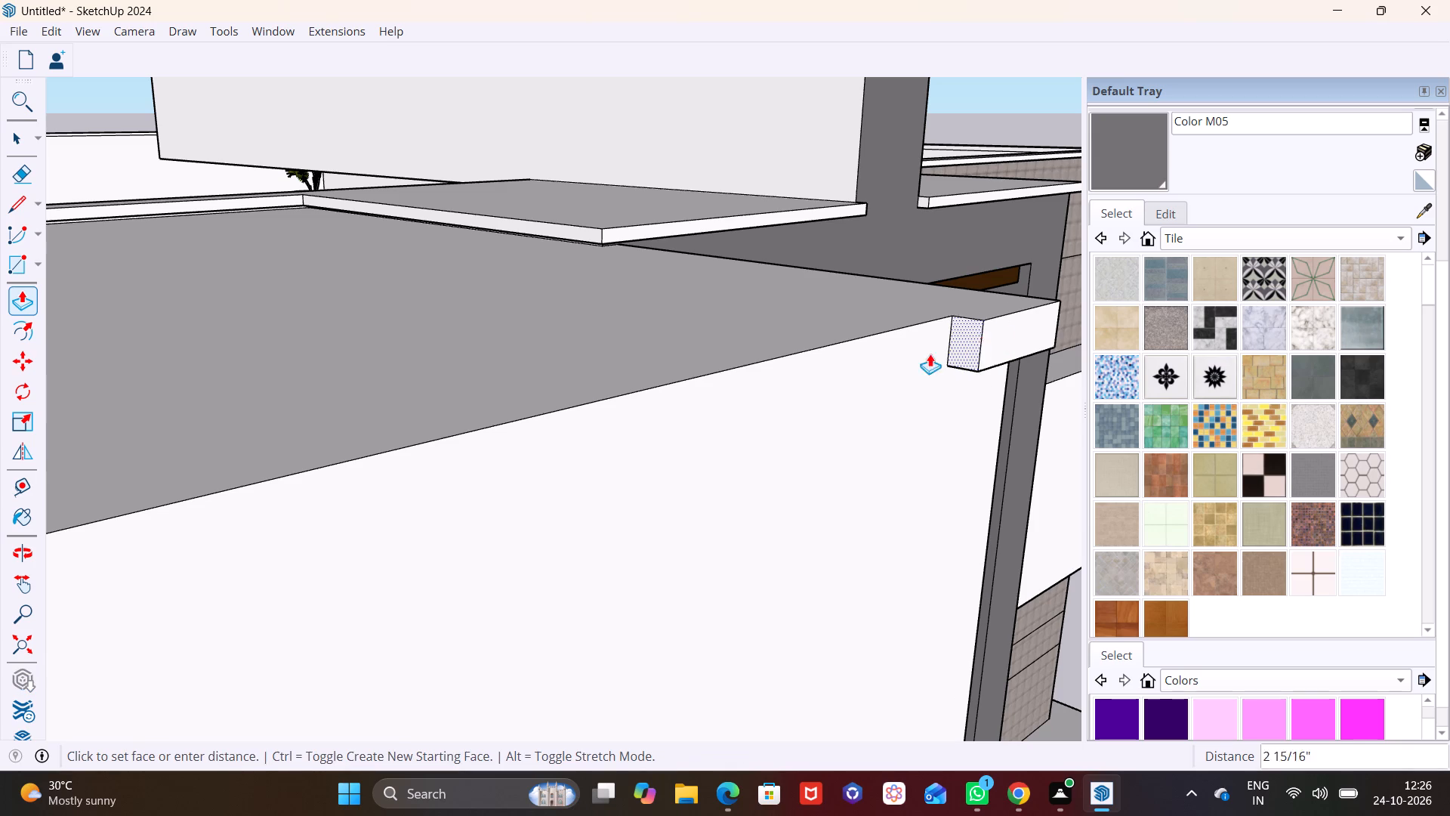
pyautogui.moveTo(930, 354); pyautogui.dragTo(227, 495)
pyautogui.scroll(-14, 221, 497)
pyautogui.keyDown('shift'); pyautogui.moveTo(211, 514); pyautogui.dragTo(750, 360, button='middle'); pyautogui.keyUp('shift')
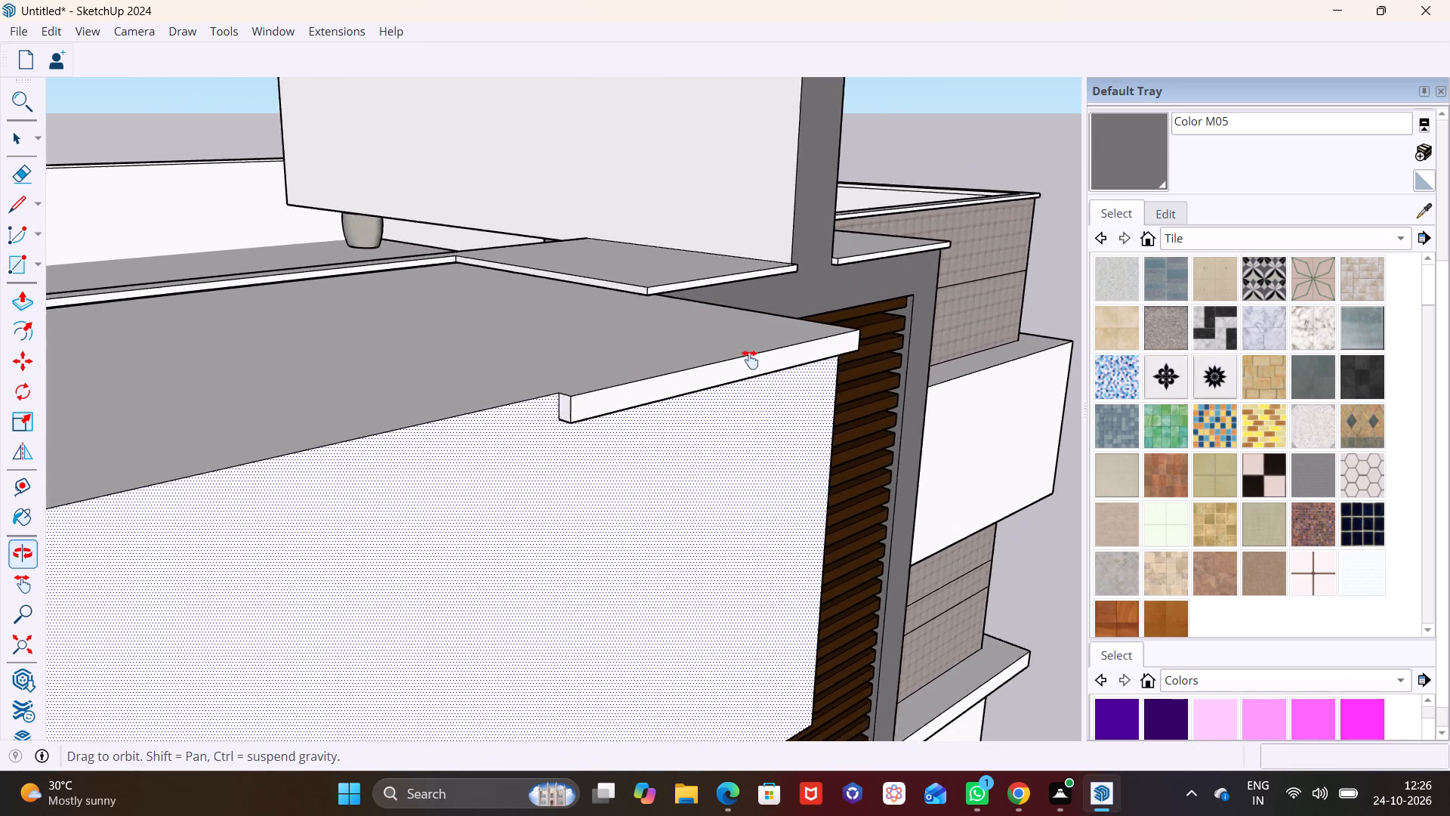
pyautogui.keyDown('shift'); pyautogui.moveTo(750, 360); pyautogui.dragTo(964, 342, button='middle'); pyautogui.keyUp('shift')
pyautogui.moveTo(975, 352); pyautogui.dragTo(227, 518)
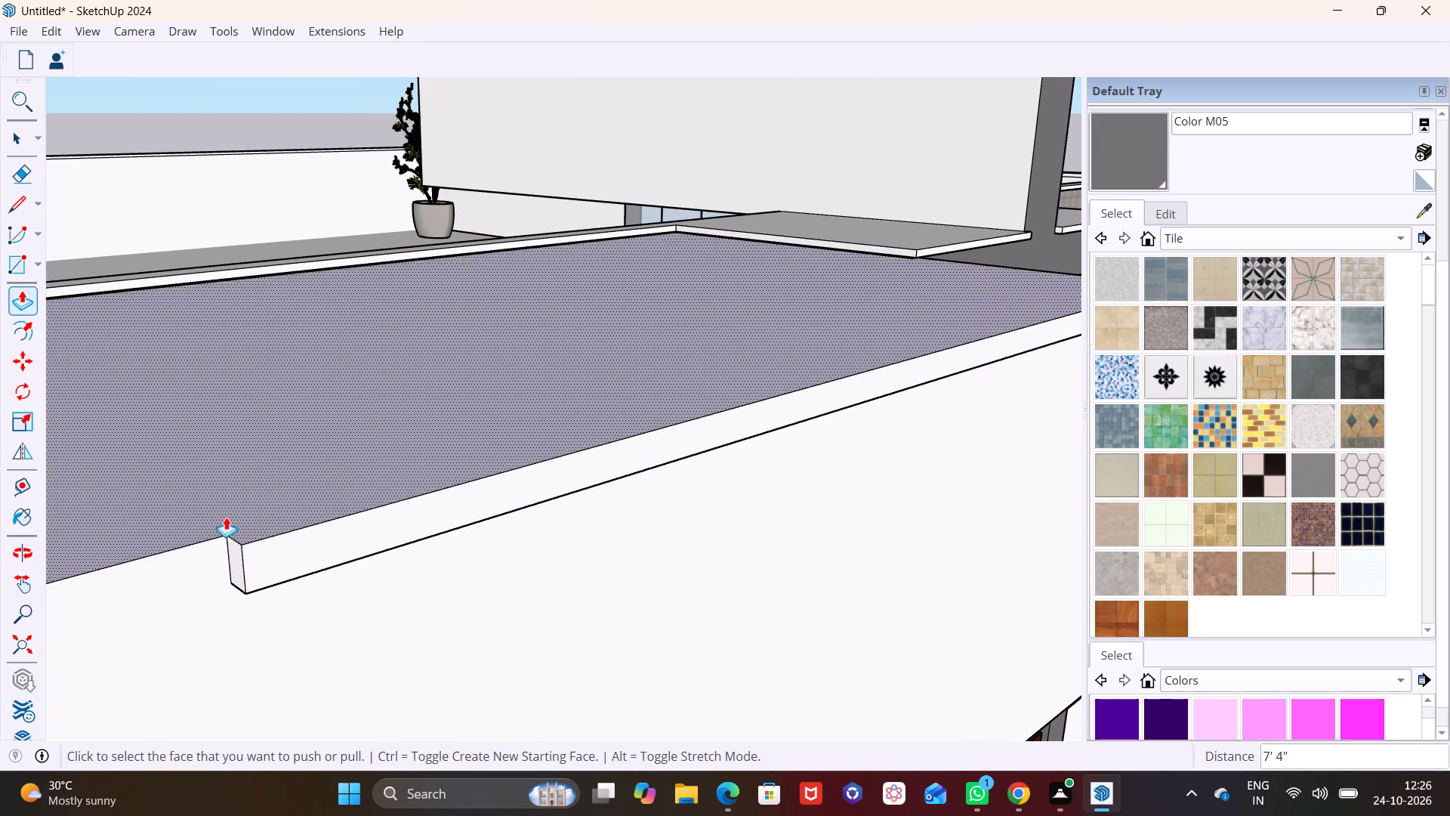
pyautogui.scroll(-12, 226, 517)
pyautogui.keyDown('shift'); pyautogui.moveTo(216, 524); pyautogui.dragTo(779, 356, button='middle'); pyautogui.keyUp('shift')
pyautogui.moveTo(791, 366); pyautogui.dragTo(374, 475)
pyautogui.click(372, 473)
pyautogui.press('space')
pyautogui.write('V')
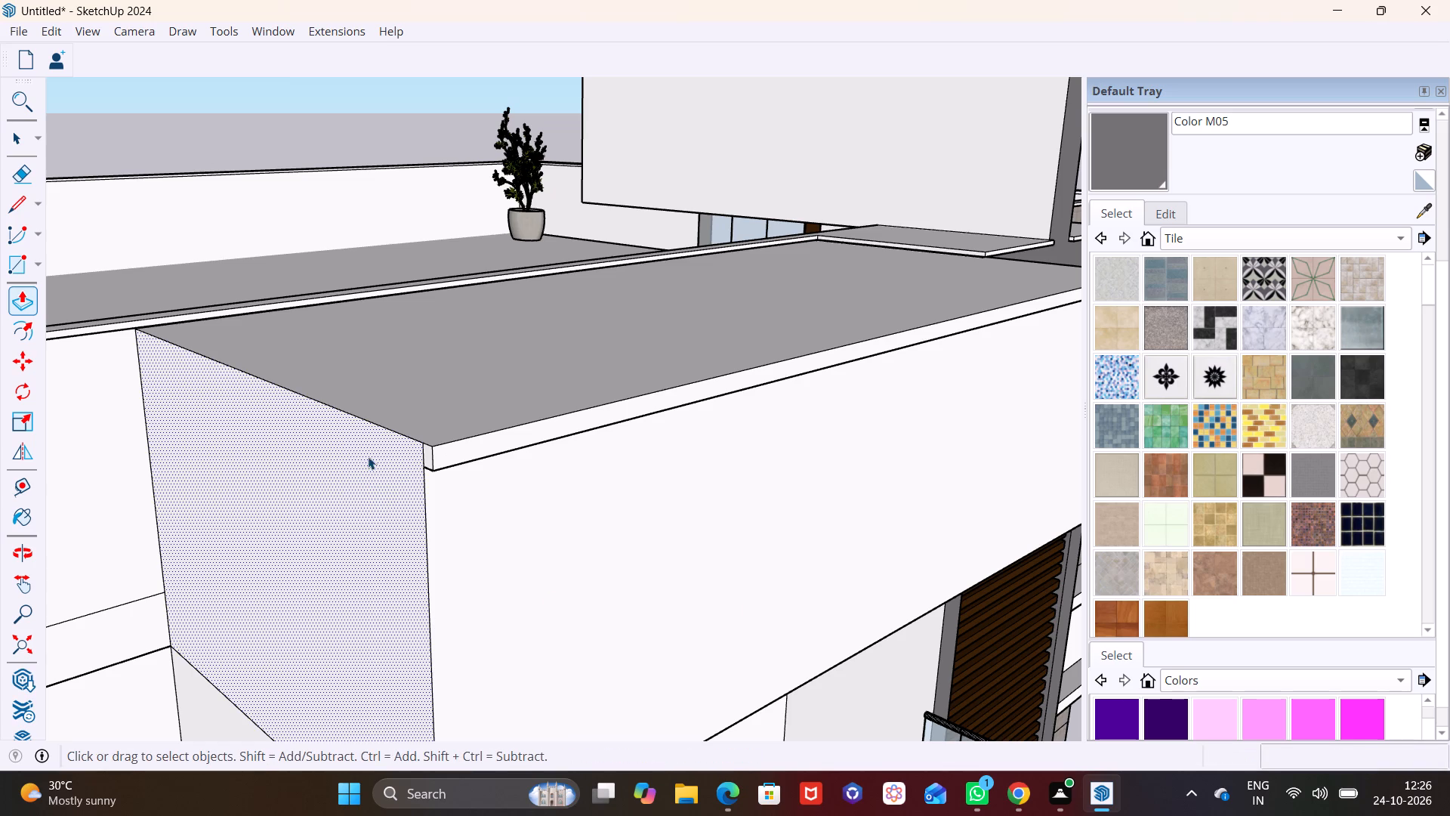
# Examine the trimmed block and the balcony facade from below, from the front and from the corner.
pyautogui.scroll(-8, 417, 417)
pyautogui.moveTo(668, 540); pyautogui.dragTo(98, 260, button='middle')
pyautogui.scroll(-10, 205, 291)
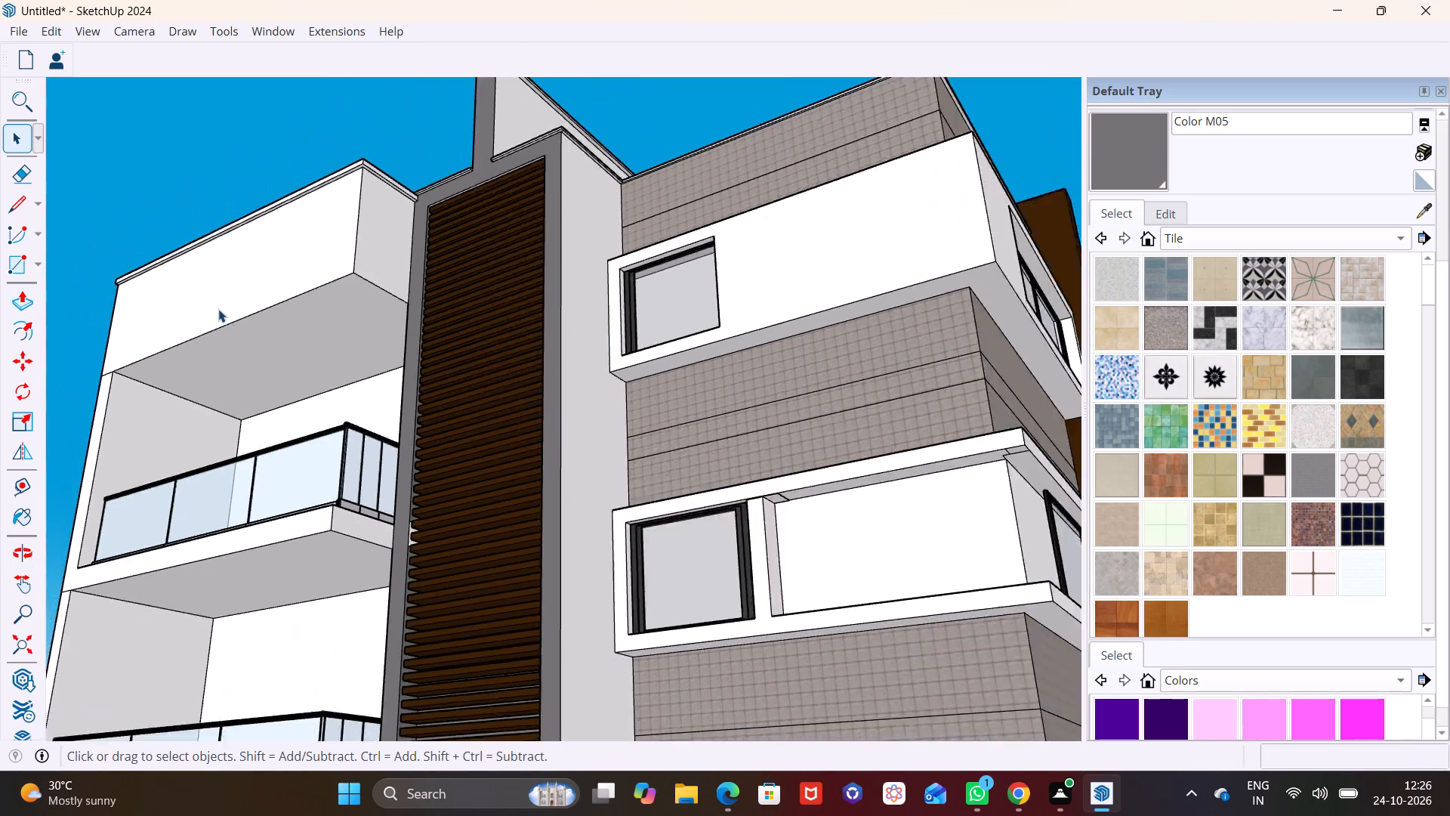
pyautogui.scroll(-1, 218, 309)
pyautogui.moveTo(234, 317); pyautogui.dragTo(240, 436, button='middle')
pyautogui.scroll(-2, 246, 394)
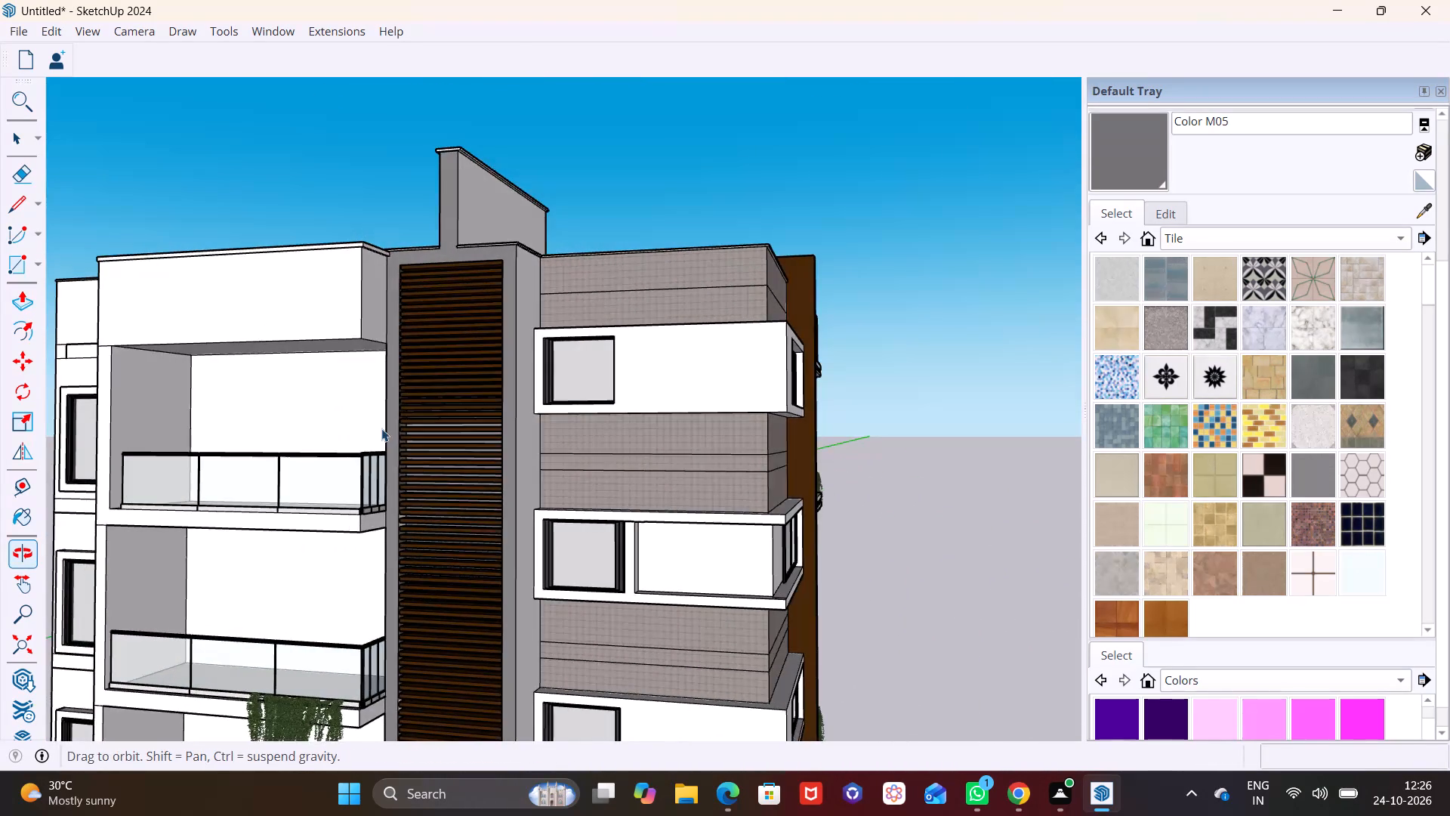
pyautogui.moveTo(383, 426); pyautogui.dragTo(261, 425, button='middle')
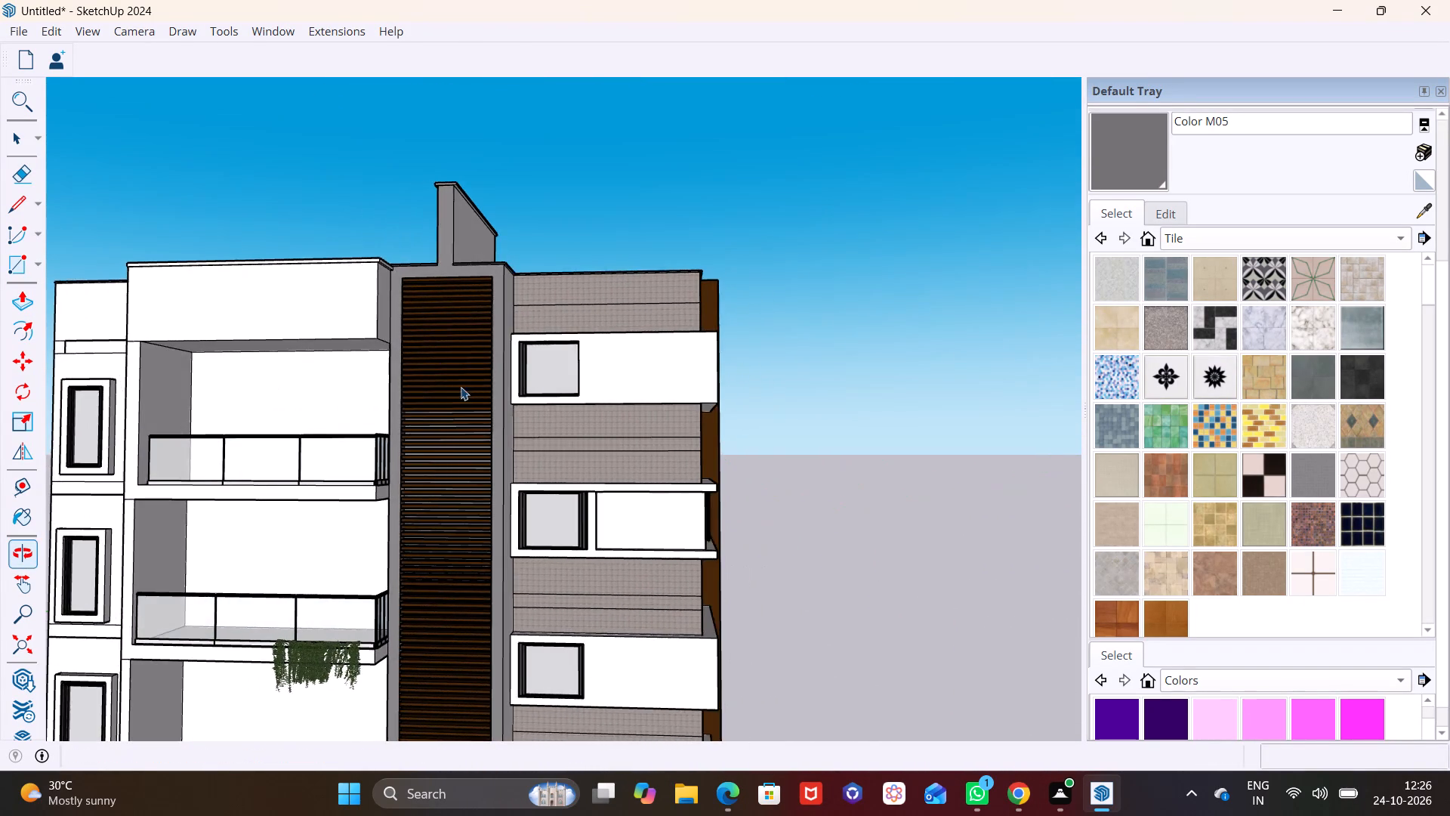
pyautogui.moveTo(428, 413); pyautogui.dragTo(214, 403, button='middle')
pyautogui.keyDown('shift'); pyautogui.moveTo(230, 398); pyautogui.dragTo(471, 395, button='middle'); pyautogui.keyUp('shift')
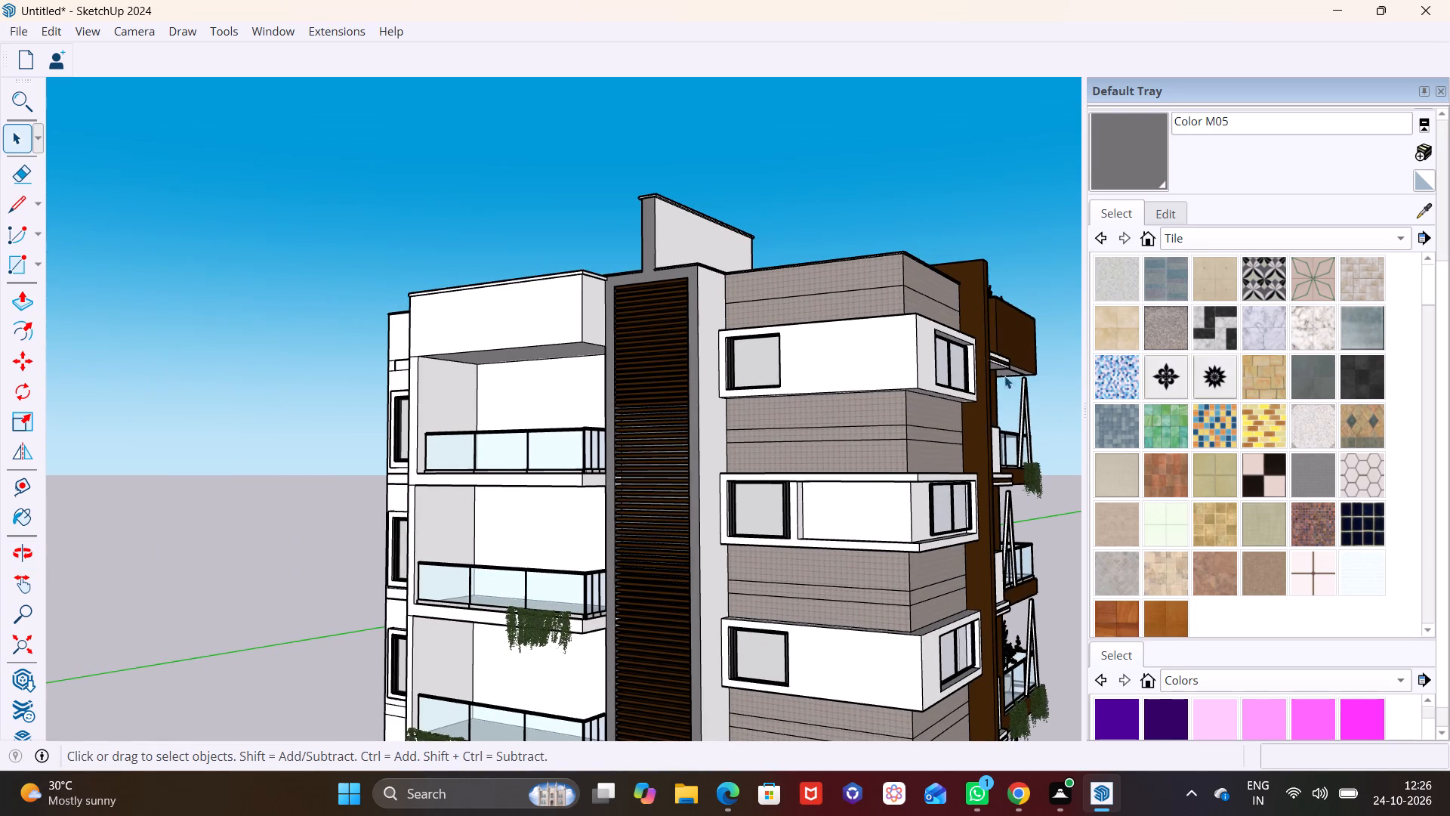
# Paint the solid block's front and side, and the top balcony's side wall, wall edge and slab edges, with Color M07.
pyautogui.scroll(-2, 1236, 431)
pyautogui.scroll(-1, 1213, 610)
pyautogui.scroll(-8, 1252, 714)
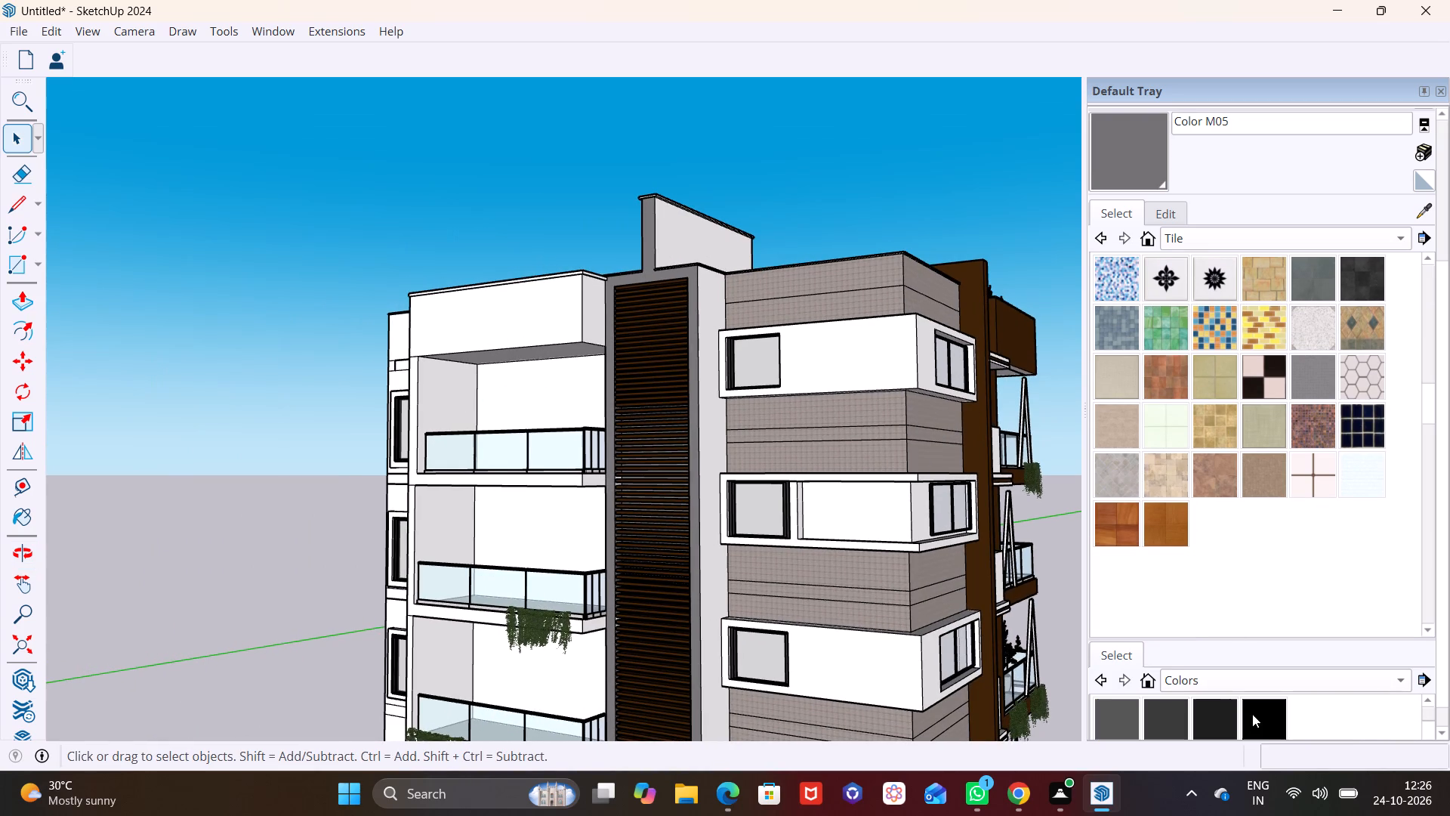
pyautogui.scroll(-2, 1252, 714)
pyautogui.click(1162, 726)
pyautogui.click(531, 297)
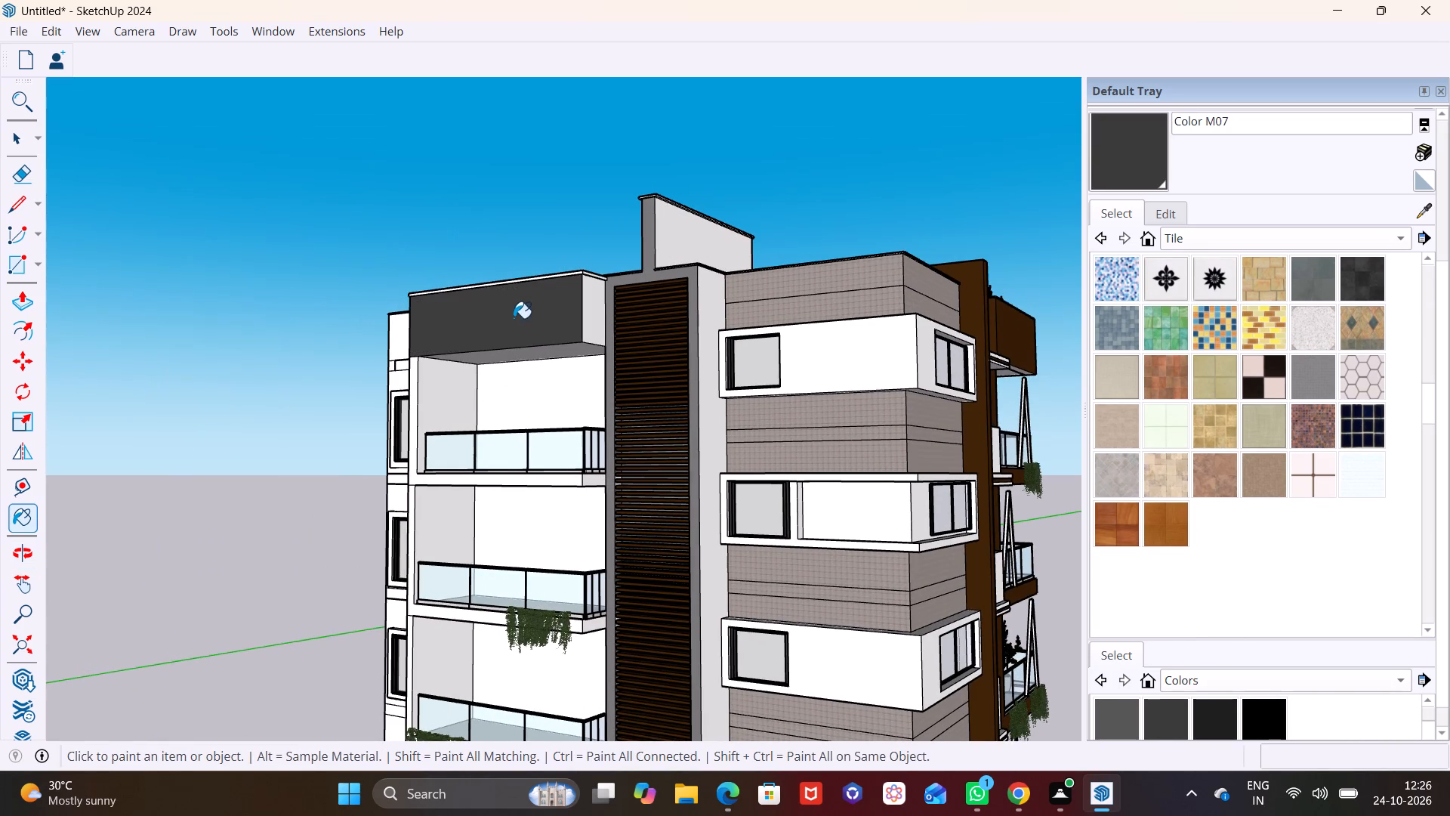
pyautogui.click(424, 385)
pyautogui.scroll(4, 424, 385)
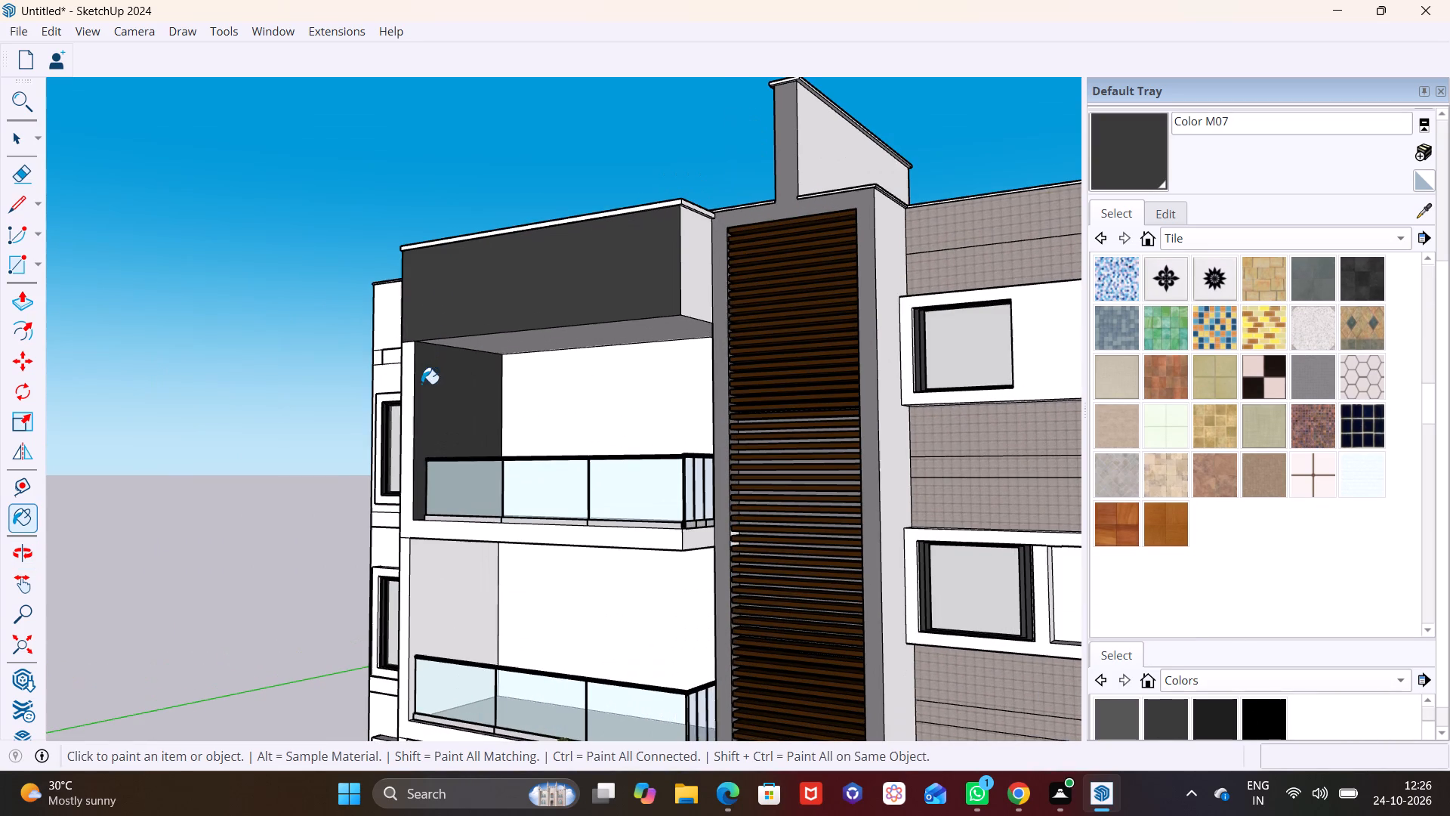
pyautogui.click(405, 369)
pyautogui.click(700, 284)
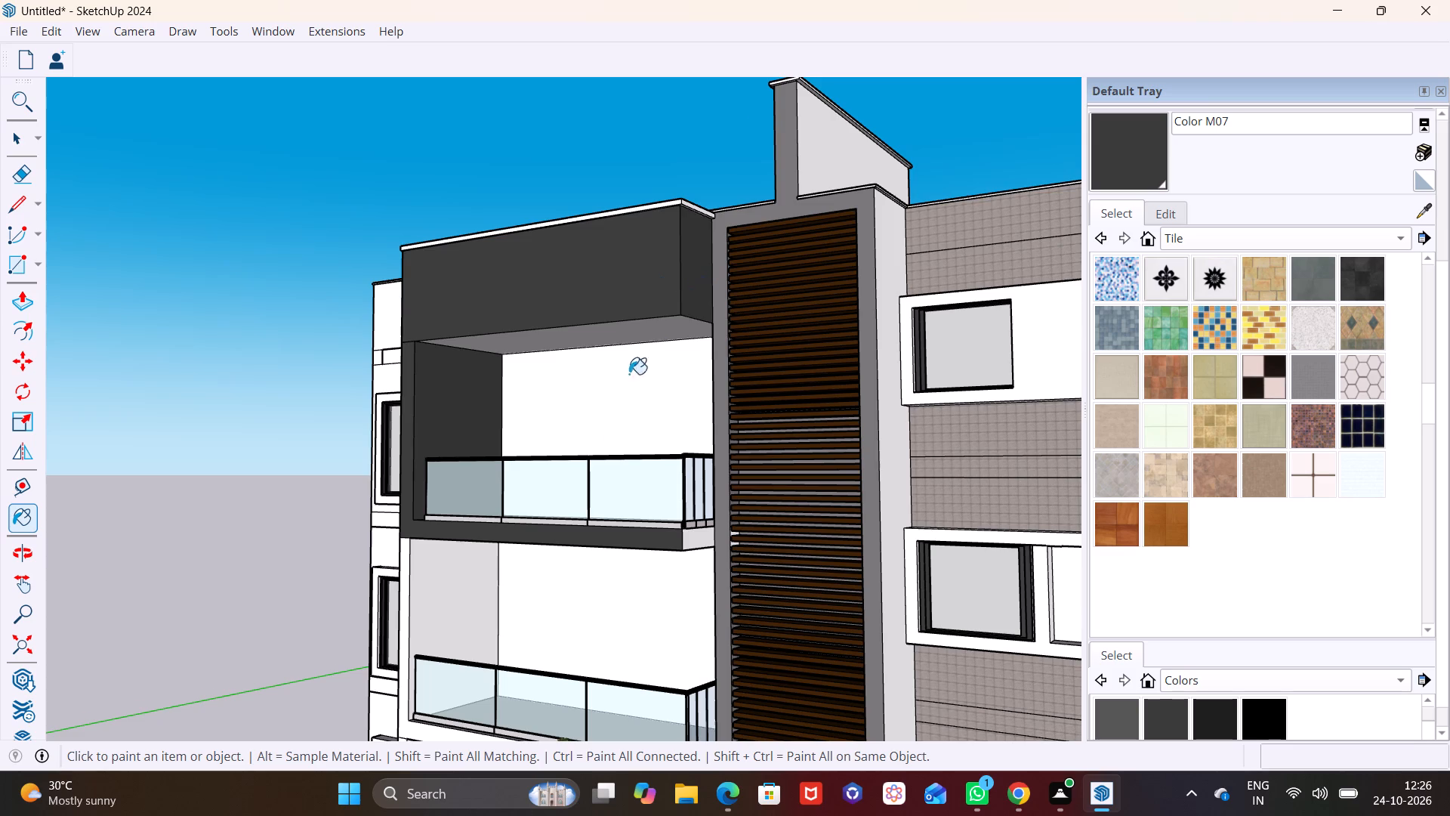
pyautogui.scroll(-5, 609, 436)
pyautogui.keyDown('shift'); pyautogui.moveTo(582, 548); pyautogui.dragTo(582, 364, button='middle'); pyautogui.keyUp('shift')
pyautogui.scroll(6, 716, 371)
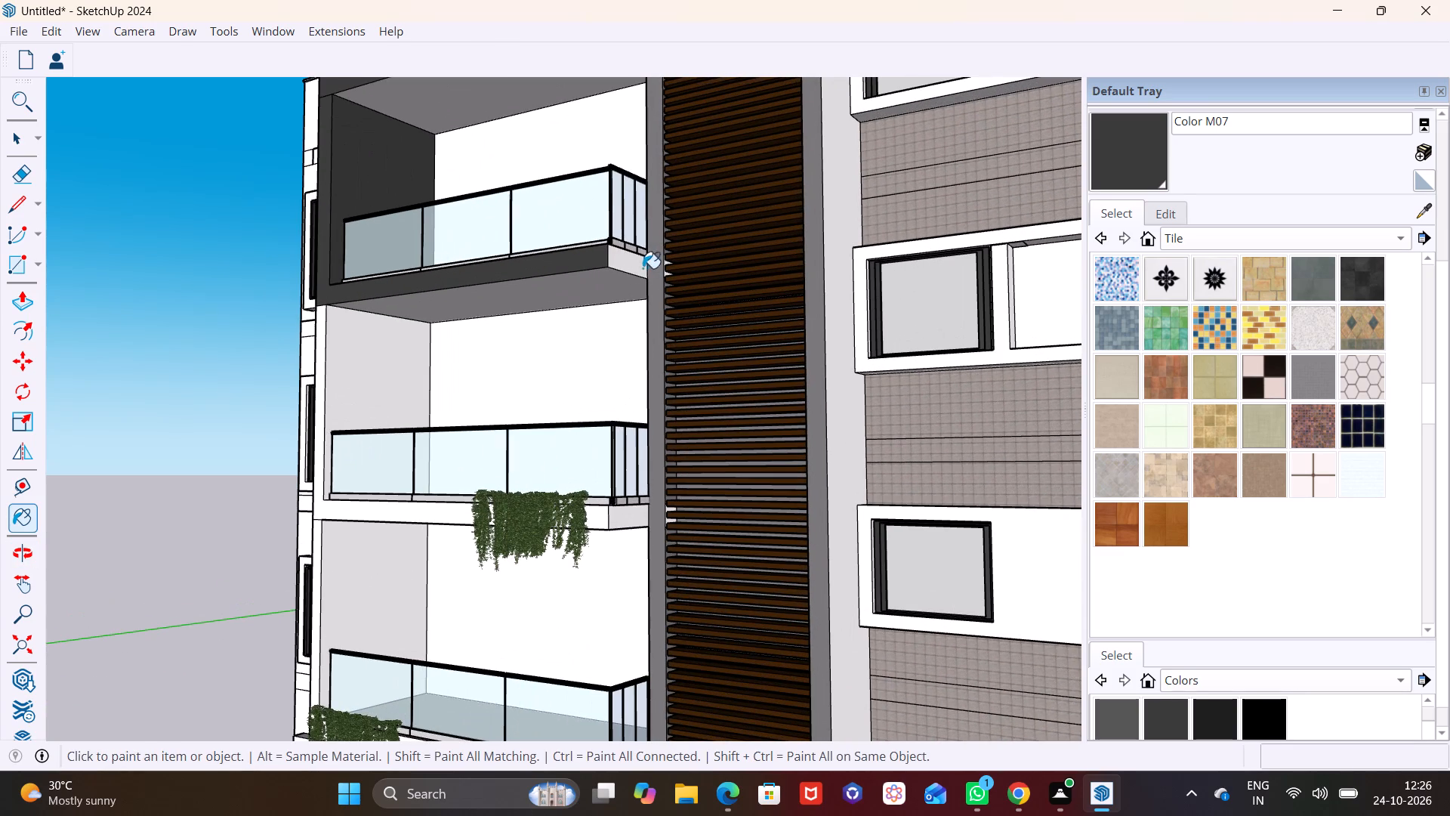
pyautogui.click(639, 266)
# Paint the side walls, wall edges and slab edges of the two middle balconies with Color M07.
pyautogui.click(359, 345)
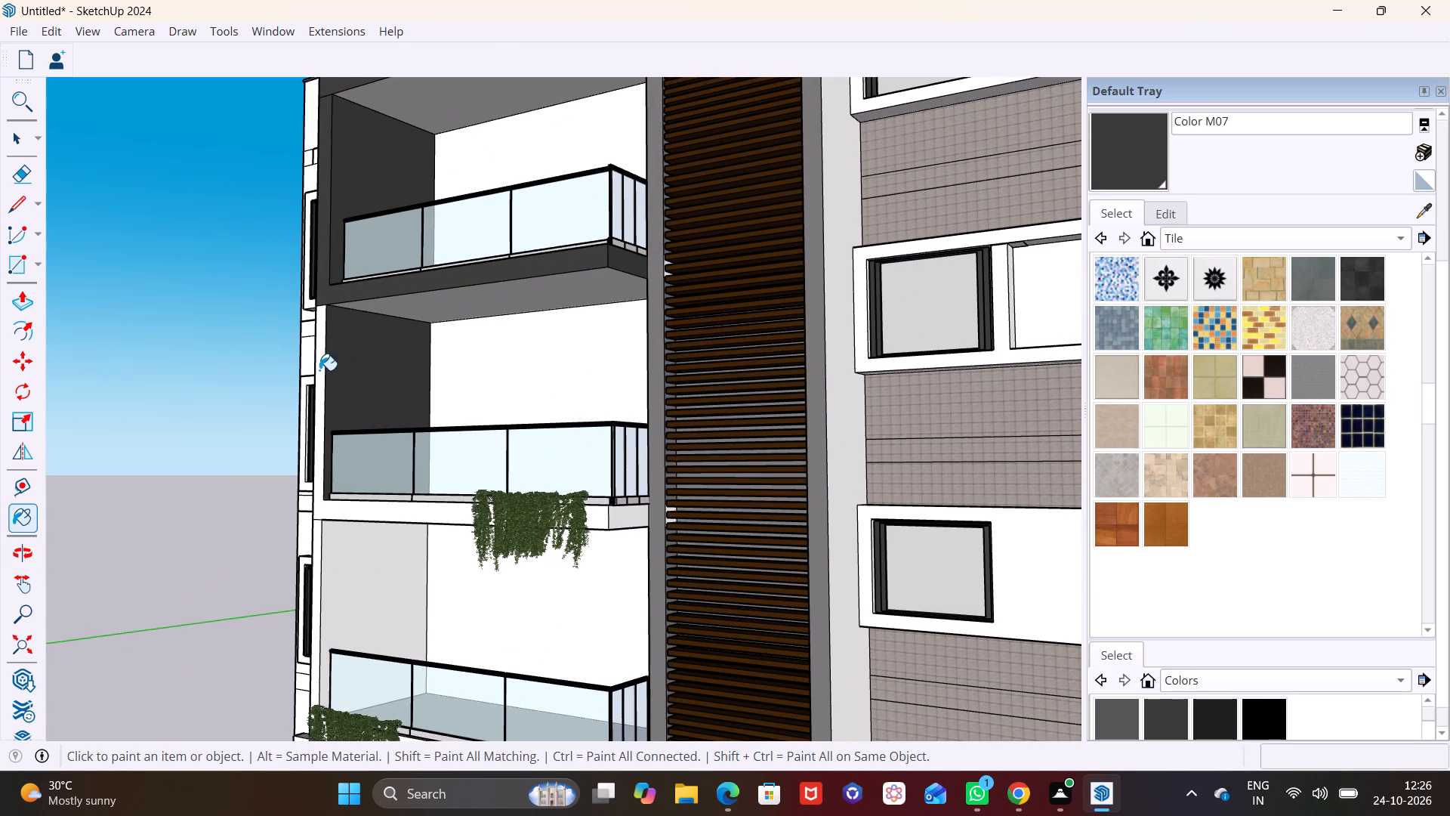
pyautogui.click(320, 369)
pyautogui.click(318, 552)
pyautogui.click(335, 550)
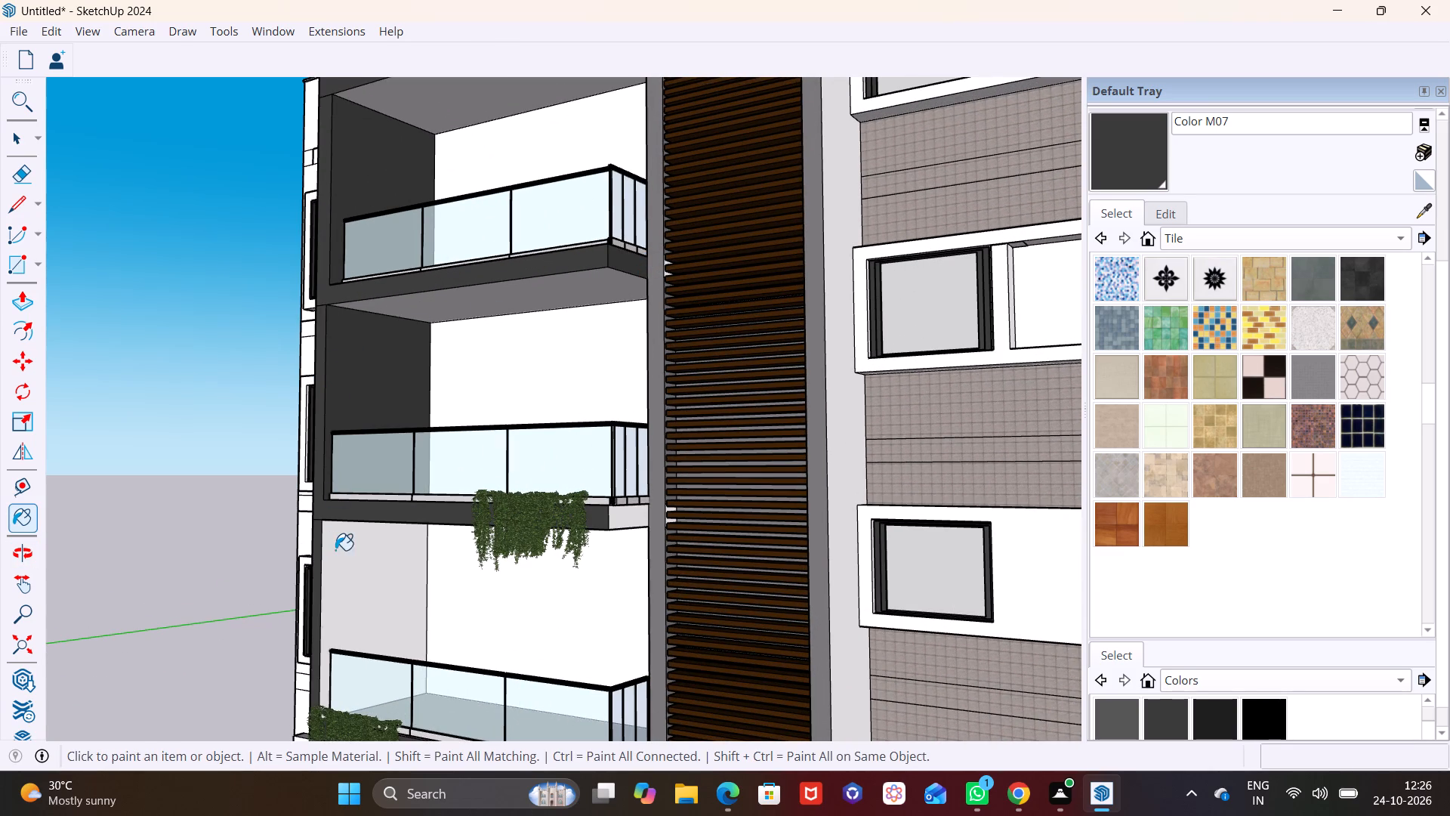
pyautogui.scroll(-6, 474, 555)
pyautogui.keyDown('shift'); pyautogui.moveTo(517, 580); pyautogui.dragTo(541, 360, button='middle'); pyautogui.keyUp('shift')
pyautogui.scroll(3, 600, 329)
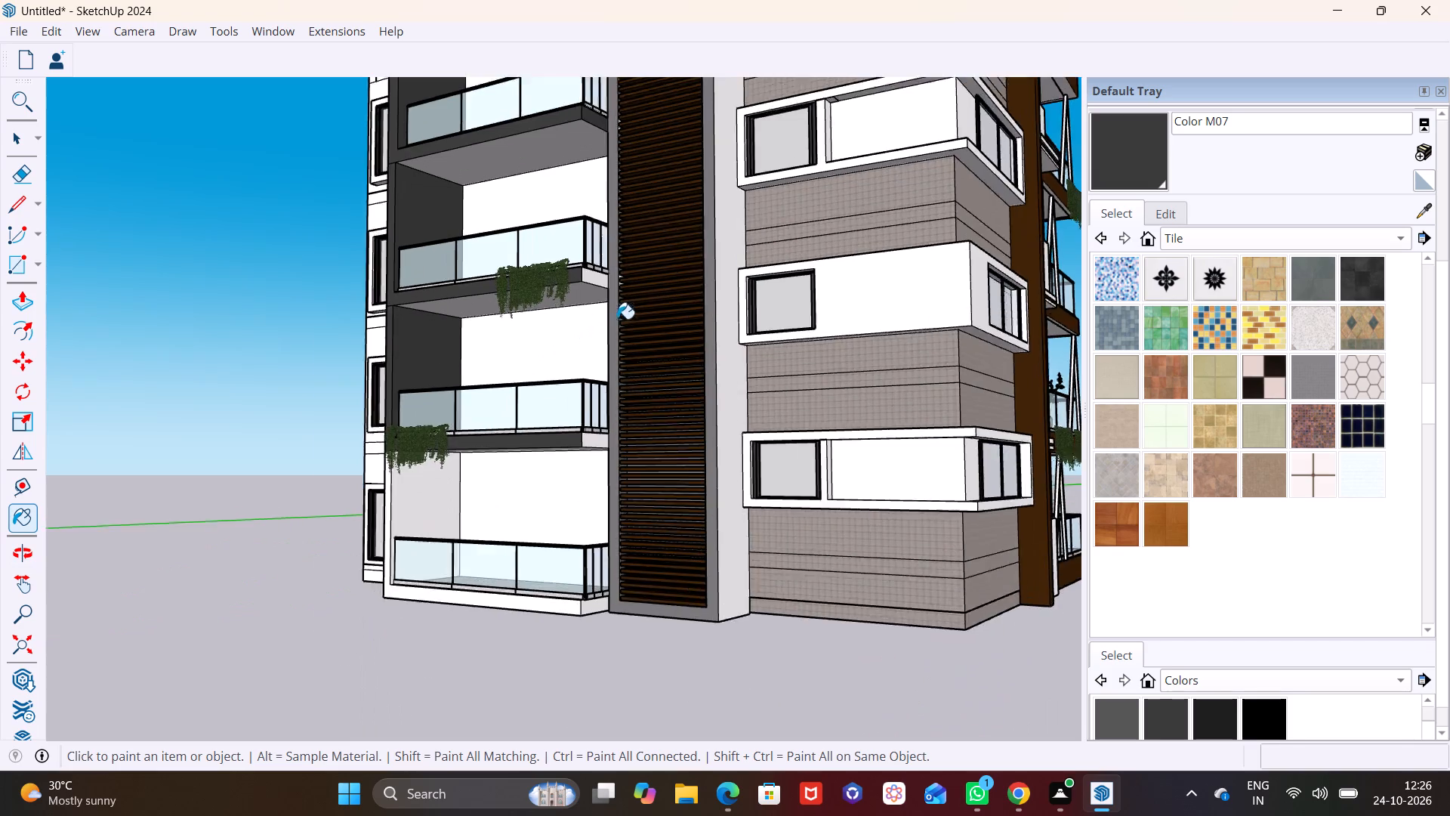
pyautogui.click(592, 264)
pyautogui.click(586, 476)
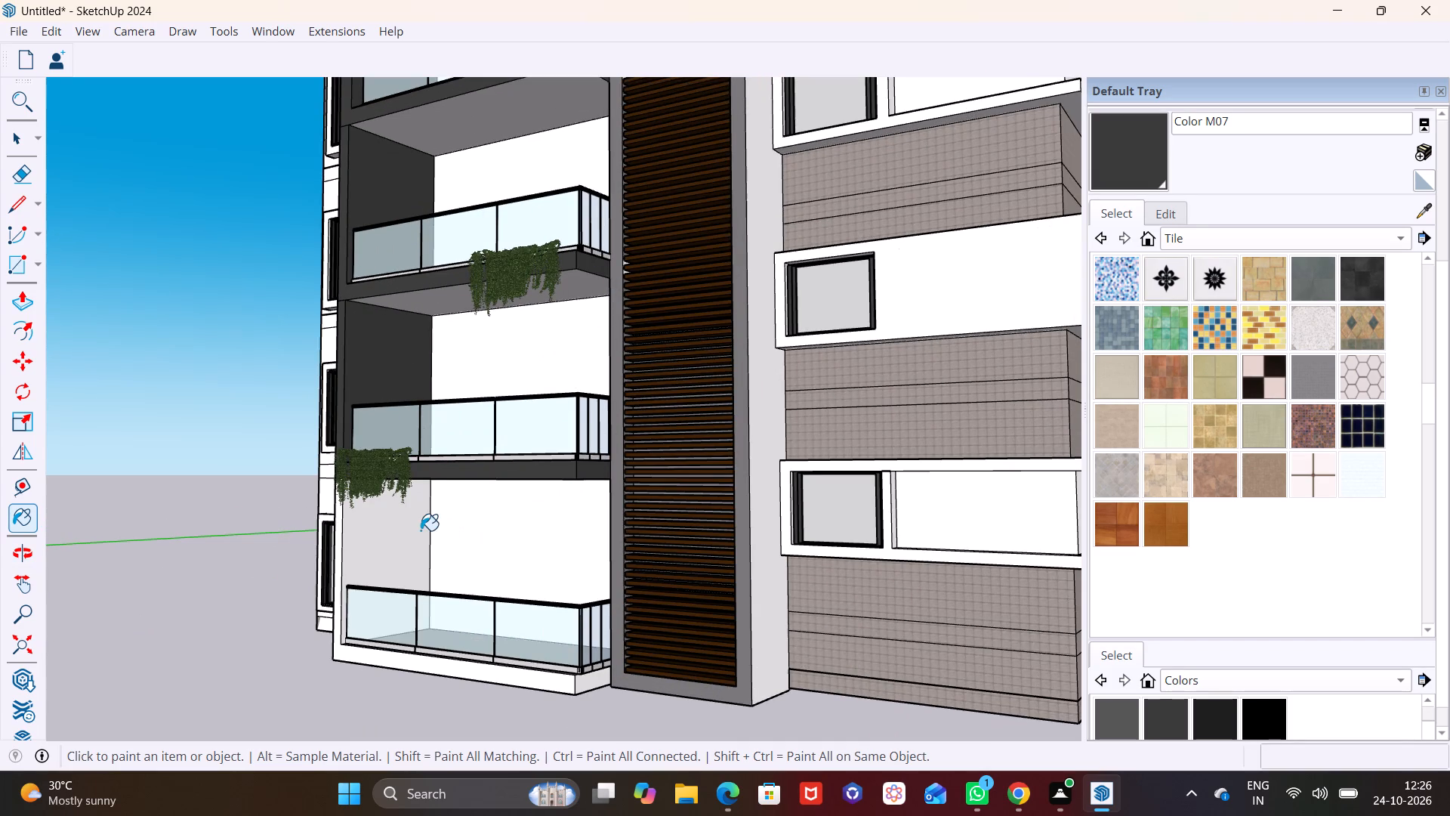
# Paint the lowest balcony's inner side wall, wall edge and slab edges with Color M07.
pyautogui.click(421, 530)
pyautogui.scroll(5, 396, 538)
pyautogui.click(300, 532)
pyautogui.keyDown('shift'); pyautogui.moveTo(330, 548); pyautogui.dragTo(362, 369, button='middle'); pyautogui.keyUp('shift')
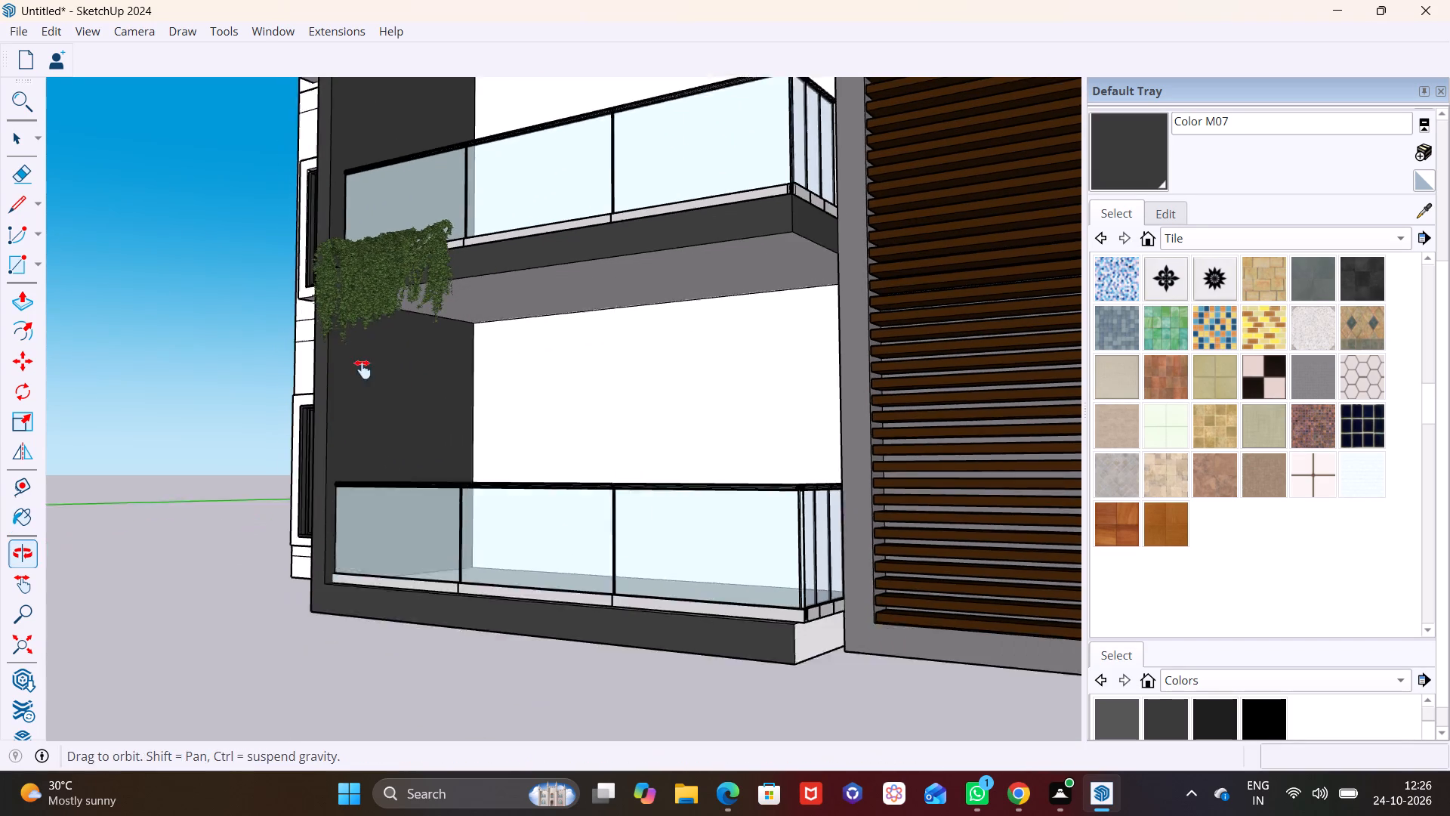
pyautogui.keyDown('shift'); pyautogui.moveTo(362, 369); pyautogui.dragTo(363, 363, button='middle'); pyautogui.keyUp('shift')
pyautogui.click(818, 583)
pyautogui.scroll(-7, 807, 558)
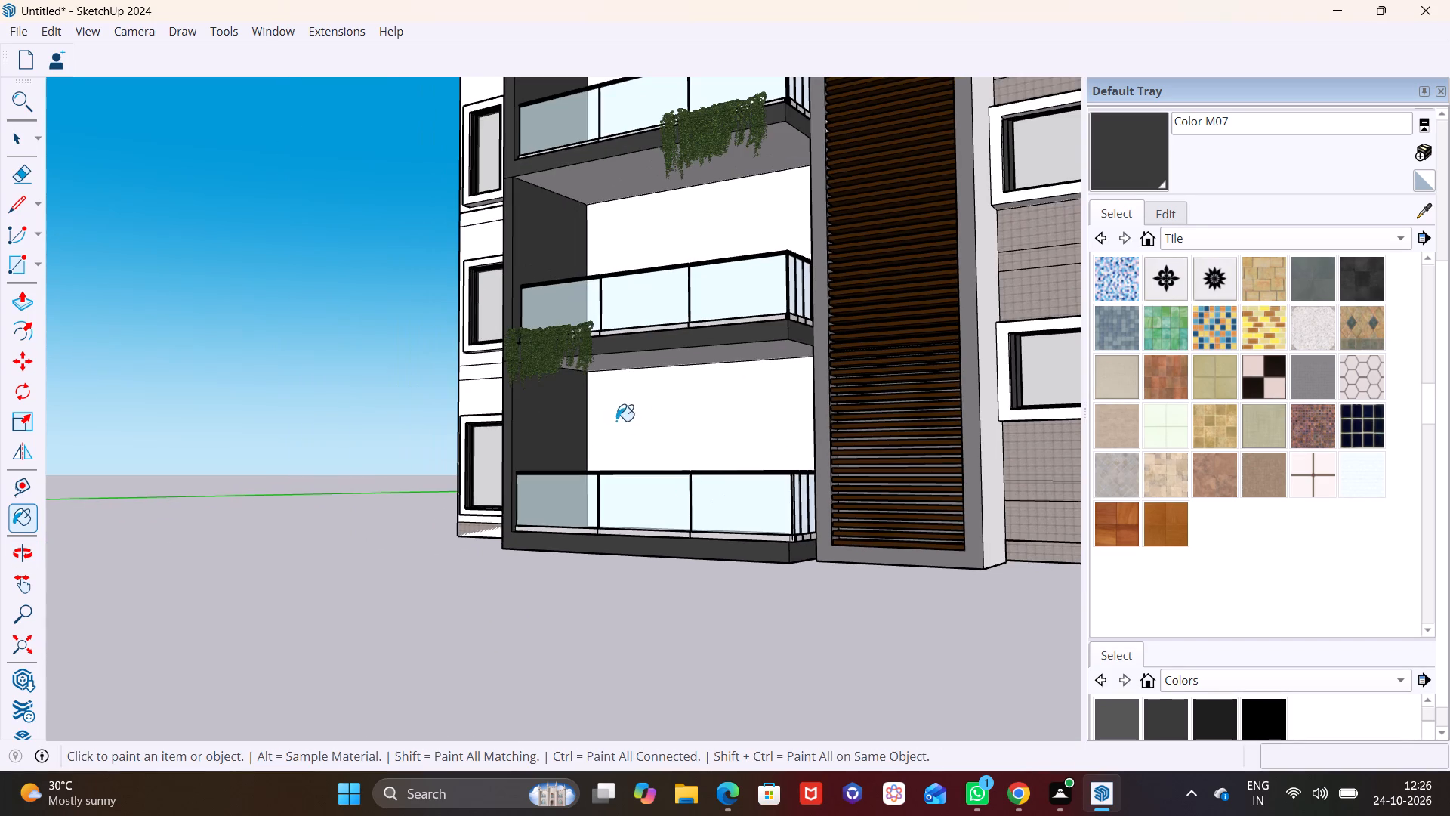
# Paint the outer side walls of the balcony column on every floor, and the top block's outer side, with Color M07.
pyautogui.scroll(-2, 628, 385)
pyautogui.moveTo(627, 374); pyautogui.dragTo(627, 462, button='middle')
pyautogui.moveTo(620, 344); pyautogui.dragTo(975, 354, button='middle')
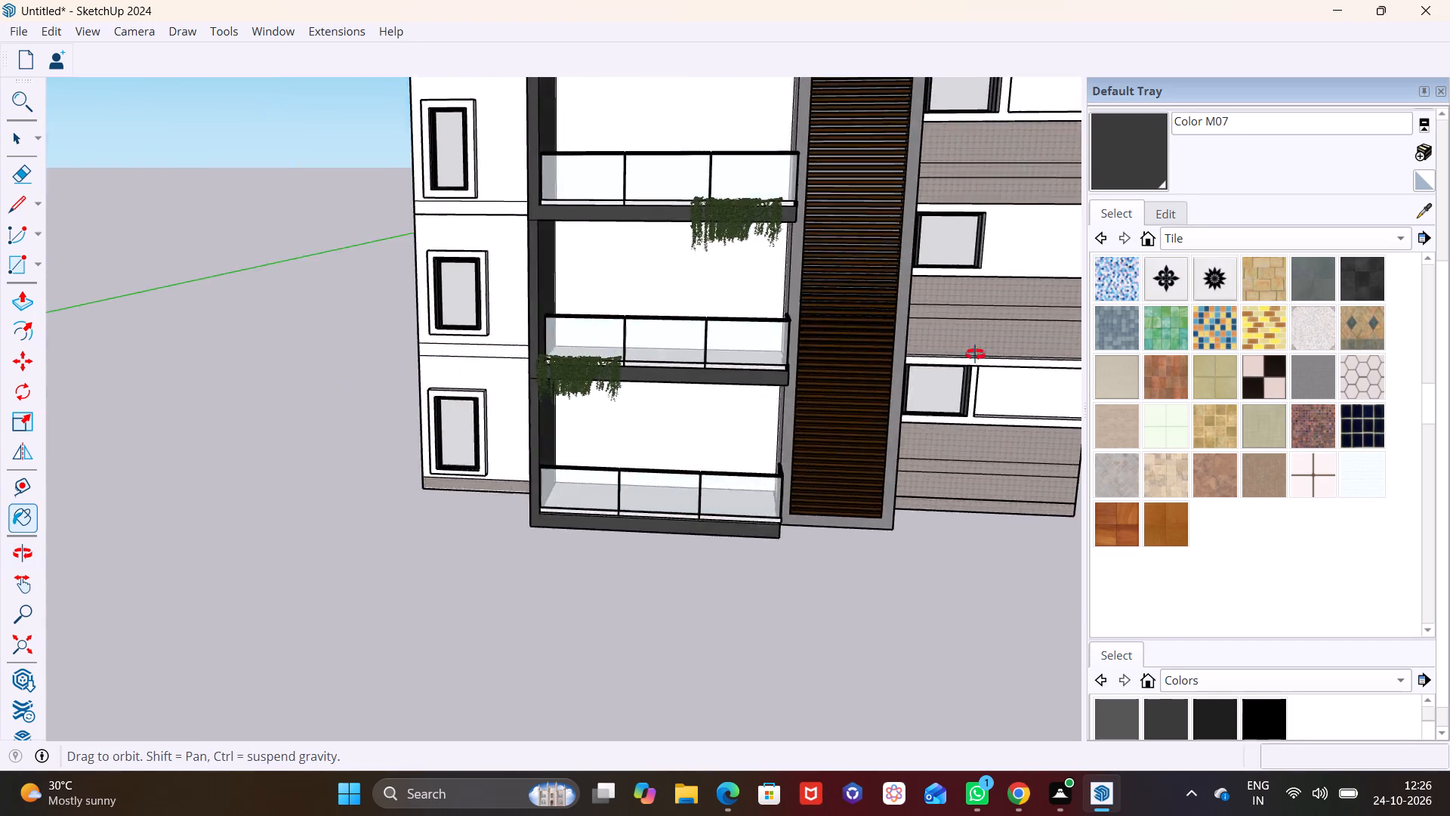
pyautogui.moveTo(975, 354); pyautogui.dragTo(1041, 340, button='middle')
pyautogui.click(529, 249)
pyautogui.click(527, 415)
pyautogui.click(532, 163)
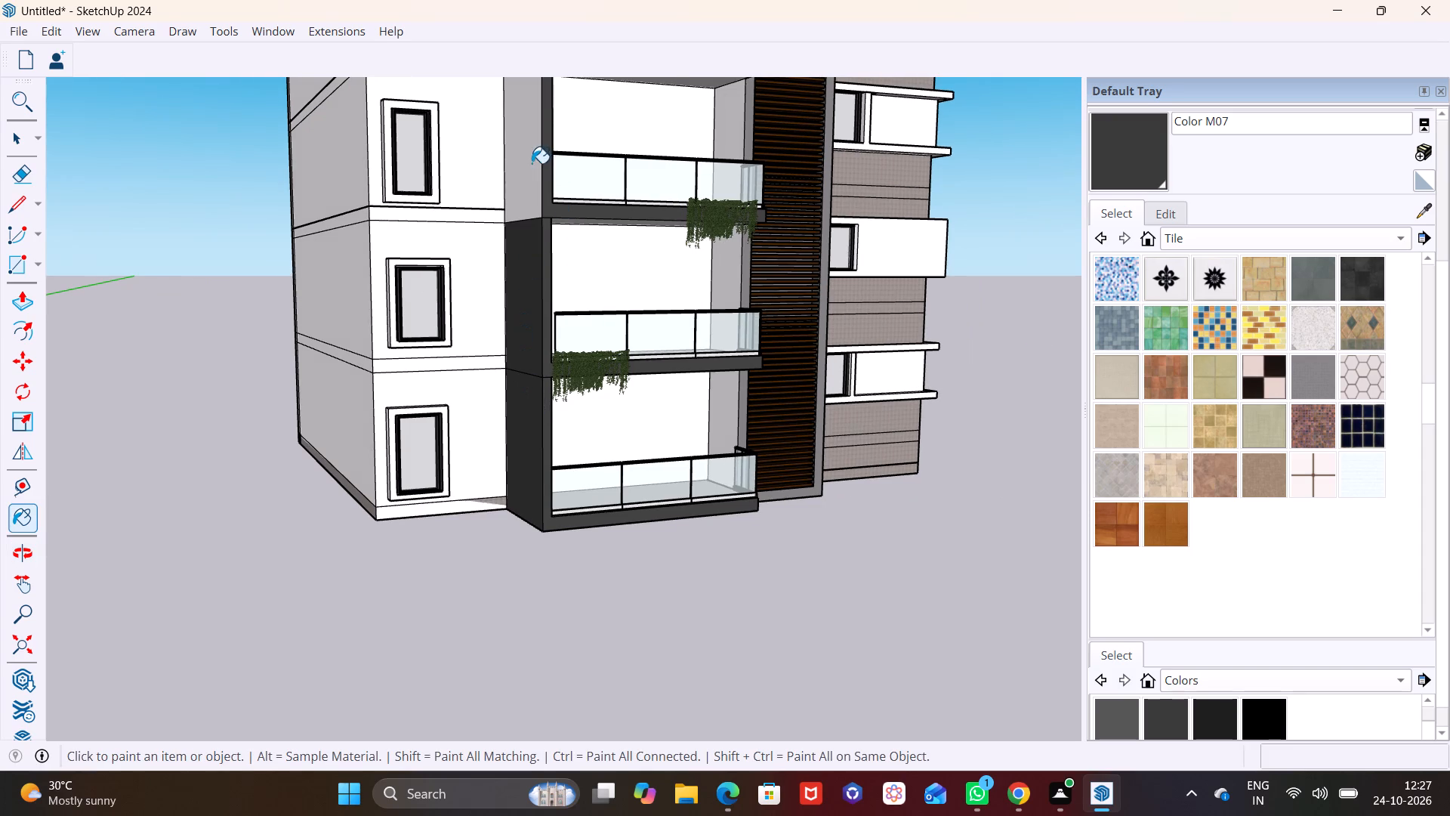
pyautogui.scroll(-3, 536, 171)
pyautogui.moveTo(547, 186); pyautogui.dragTo(535, 498, button='middle')
pyautogui.keyDown('shift'); pyautogui.scroll(-1, 535, 498); pyautogui.keyUp('shift')
pyautogui.click(506, 346)
pyautogui.click(520, 248)
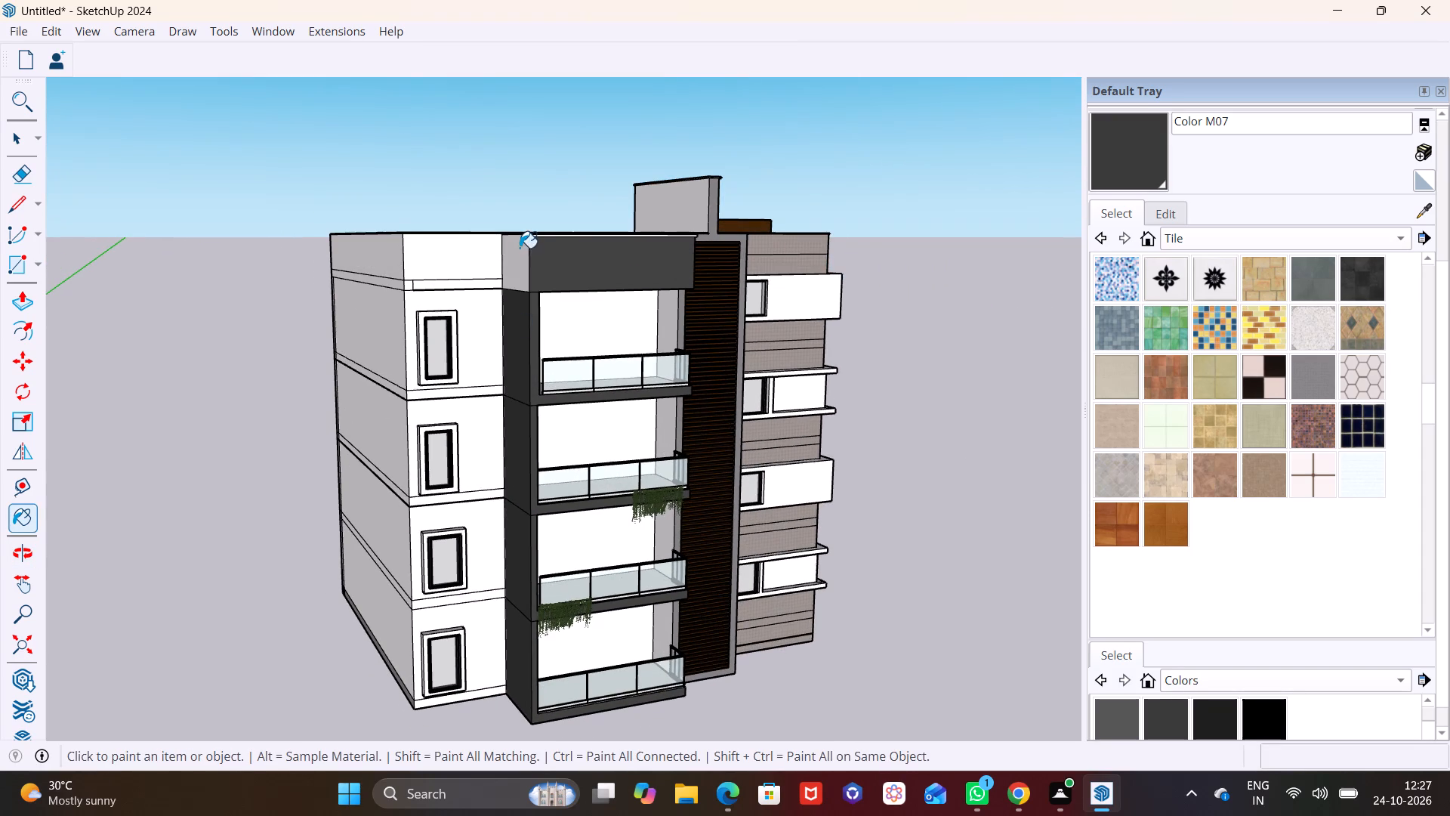
# Examine the dark-painted balcony facade and the whole building from the corner, from a distance and from below.
pyautogui.moveTo(576, 354); pyautogui.dragTo(171, 322, button='middle')
pyautogui.scroll(6, 387, 420)
pyautogui.press('space')
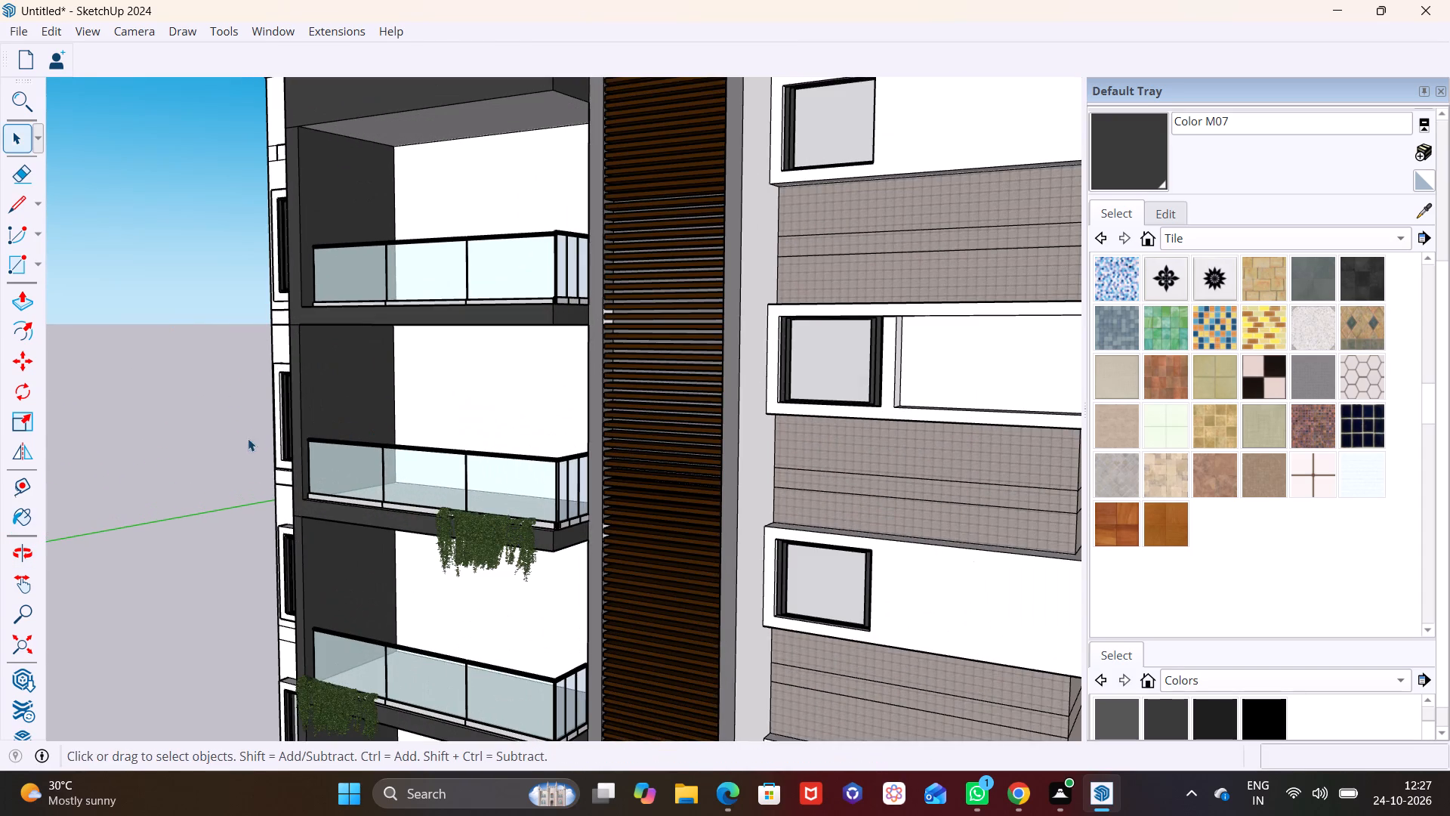
pyautogui.click(248, 438)
pyautogui.scroll(-7, 302, 440)
pyautogui.scroll(-7, 466, 561)
pyautogui.keyDown('shift'); pyautogui.moveTo(484, 594); pyautogui.dragTo(527, 391, button='middle'); pyautogui.keyUp('shift')
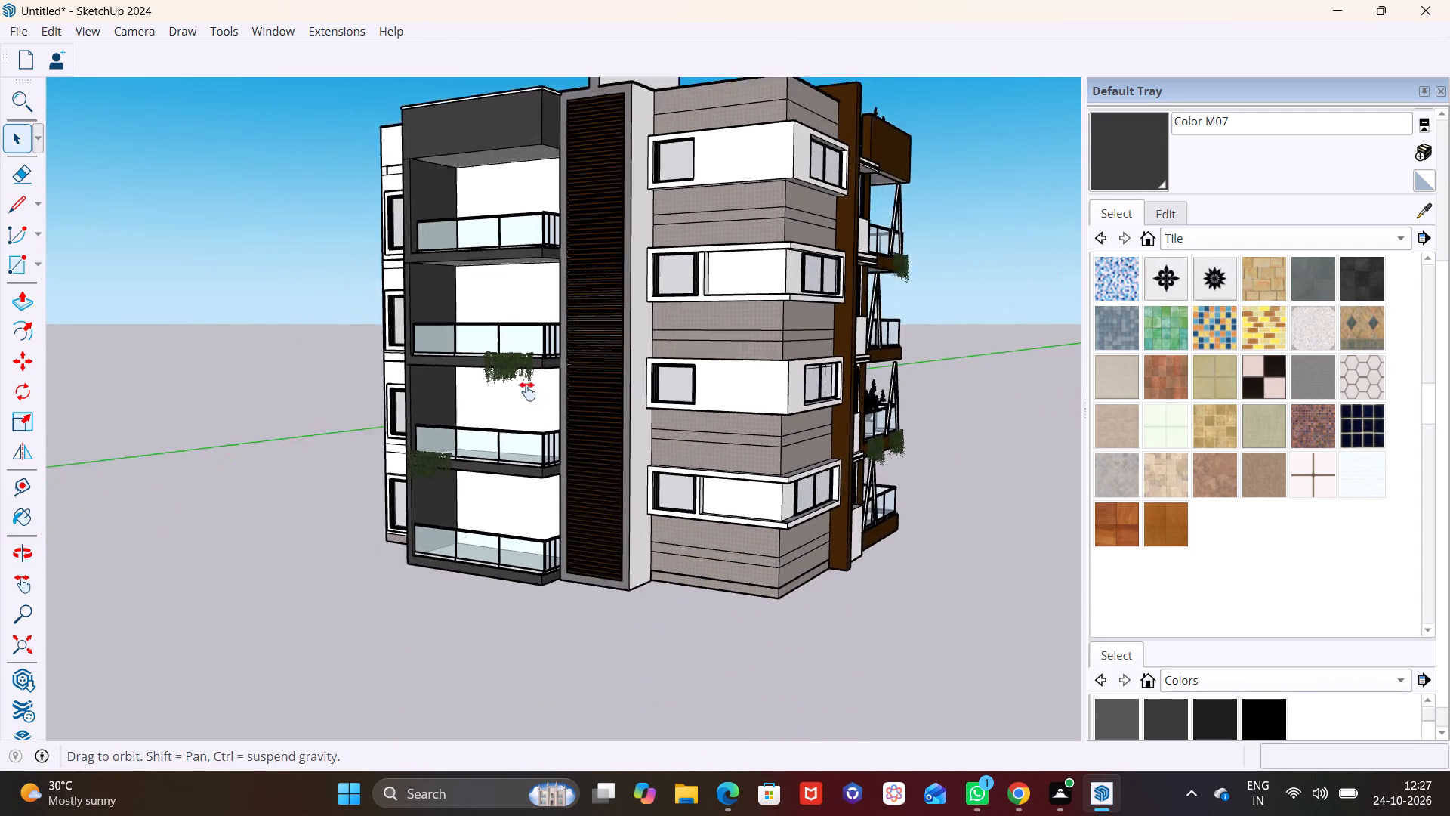
pyautogui.keyDown('shift'); pyautogui.moveTo(527, 391); pyautogui.dragTo(527, 389, button='middle'); pyautogui.keyUp('shift')
pyautogui.scroll(-7, 603, 409)
pyautogui.keyDown('shift'); pyautogui.moveTo(612, 425); pyautogui.dragTo(578, 613, button='middle'); pyautogui.keyUp('shift')
pyautogui.moveTo(530, 539); pyautogui.dragTo(523, 524, button='middle')
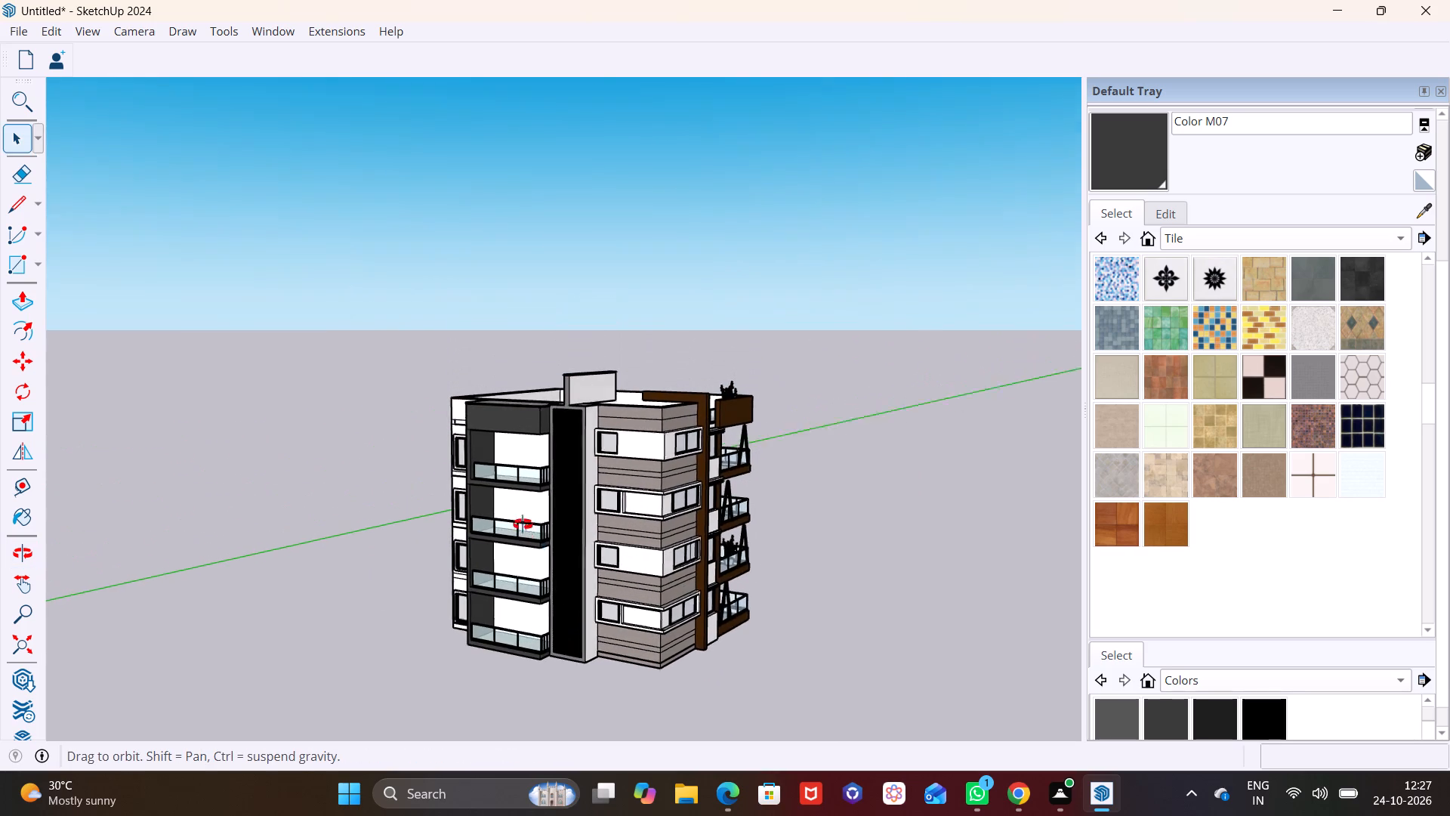
pyautogui.moveTo(523, 524); pyautogui.dragTo(408, 487, button='middle')
pyautogui.scroll(8, 552, 524)
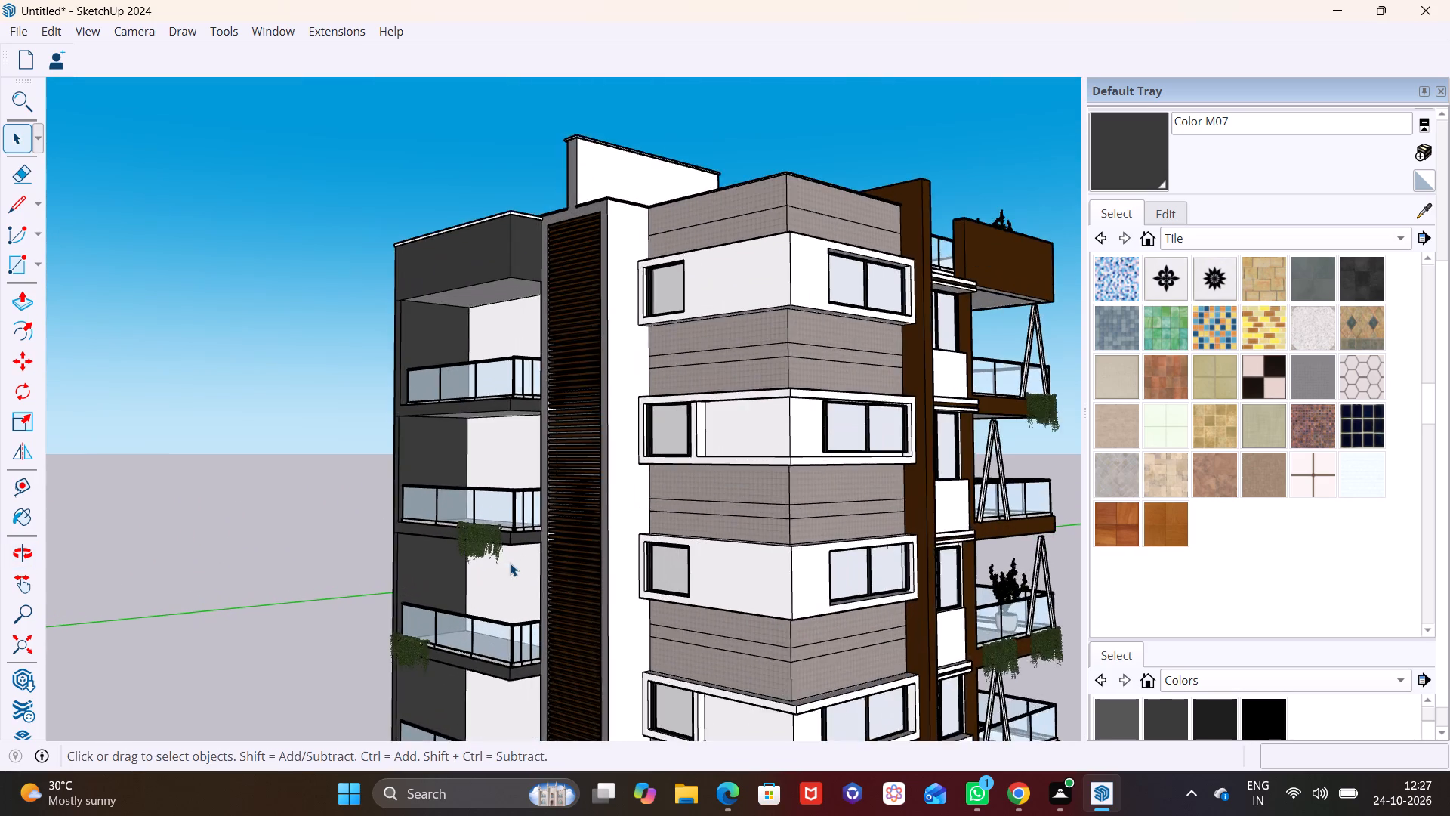
pyautogui.keyDown('shift'); pyautogui.moveTo(566, 583); pyautogui.dragTo(557, 507, button='middle'); pyautogui.keyUp('shift')
pyautogui.keyDown('shift'); pyautogui.scroll(1, 566, 583); pyautogui.keyUp('shift')
pyautogui.moveTo(468, 269); pyautogui.dragTo(594, 164, button='middle')
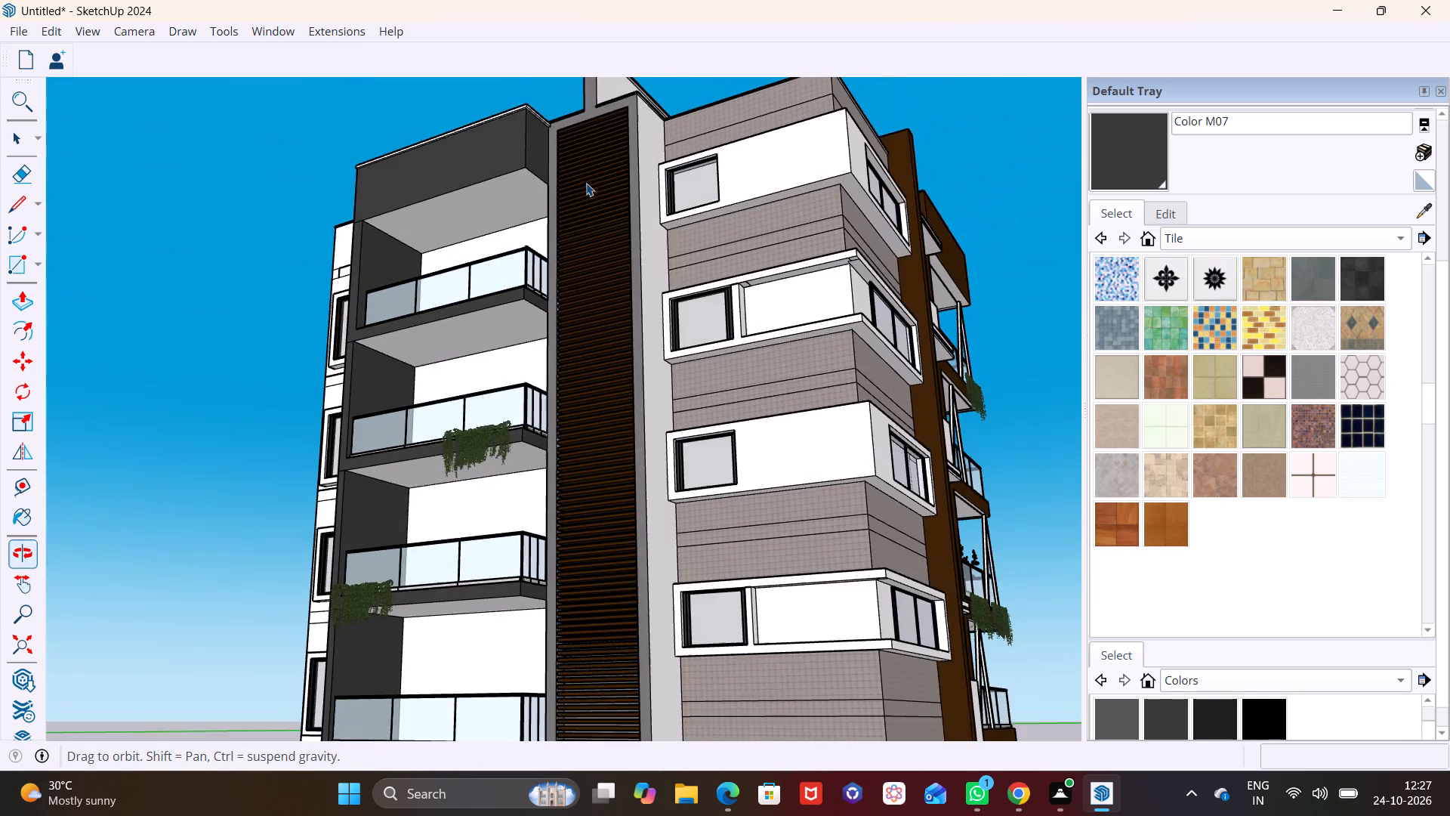
pyautogui.scroll(2, 500, 250)
# Paint the undersides of the dark top block and the three balcony slabs below it with the Wood Floor material.
pyautogui.click(1266, 676)
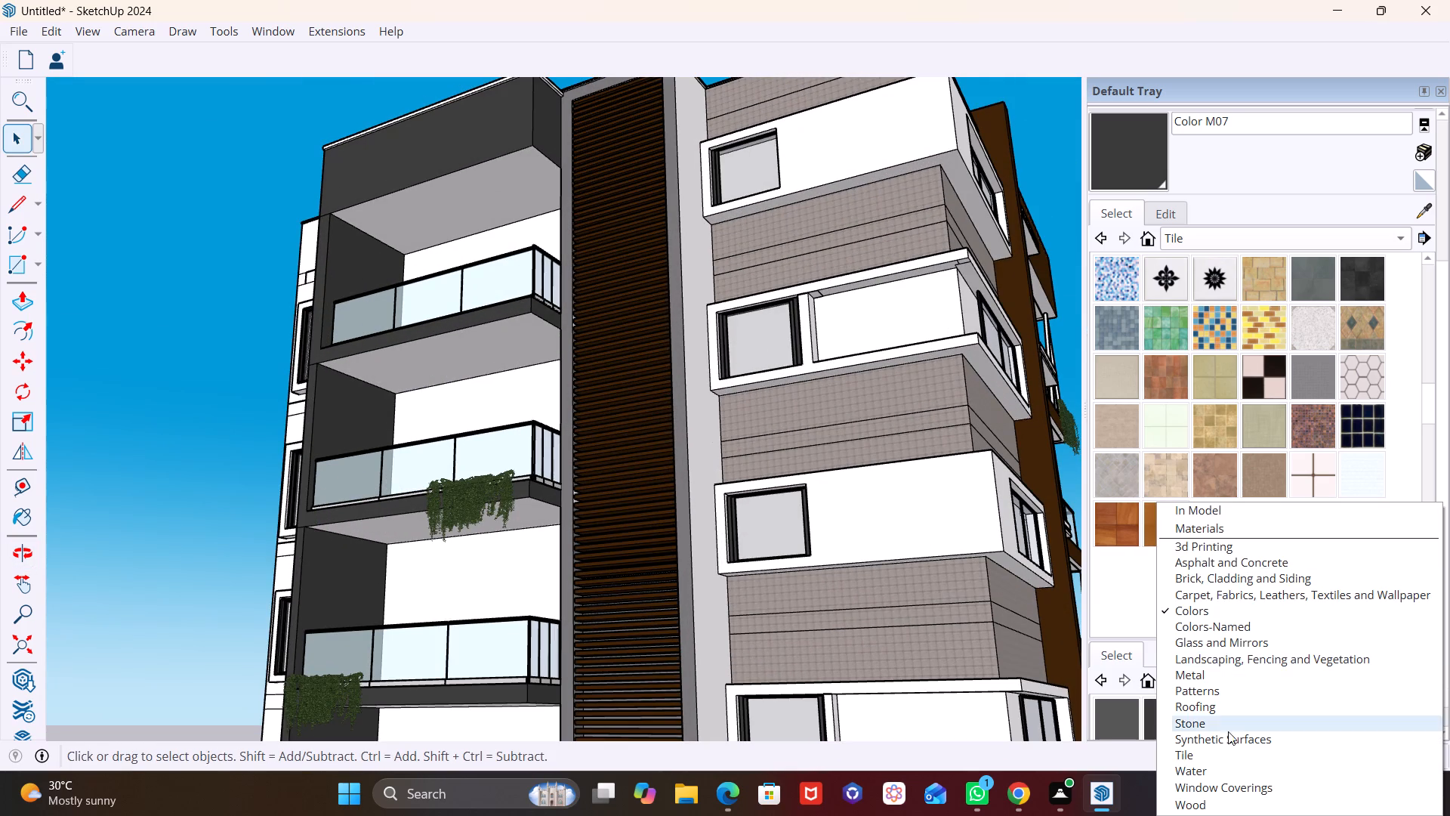
pyautogui.click(1208, 815)
pyautogui.scroll(-5, 1214, 697)
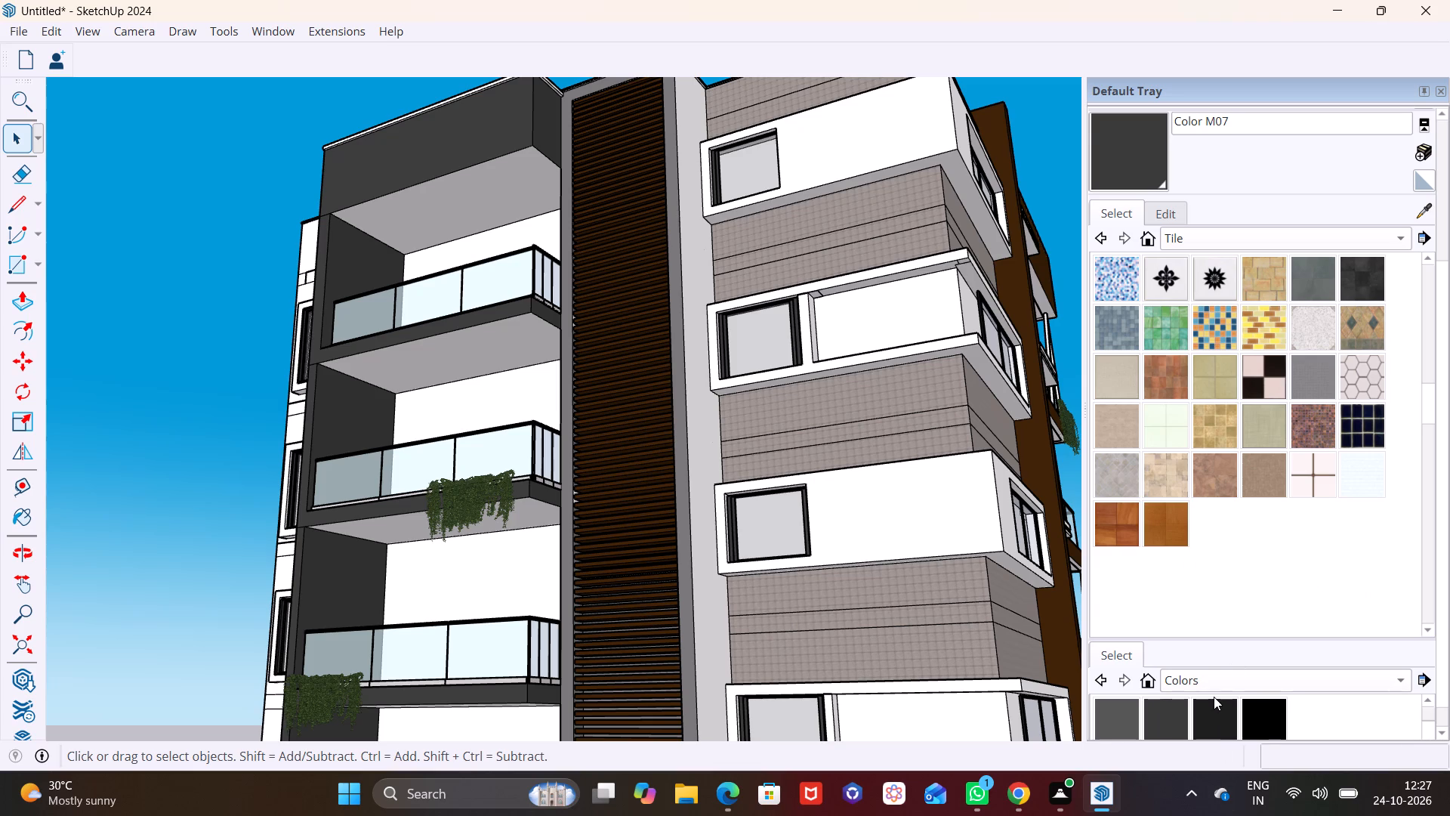
pyautogui.scroll(-8, 1214, 697)
pyautogui.scroll(-4, 1287, 683)
pyautogui.click(1236, 657)
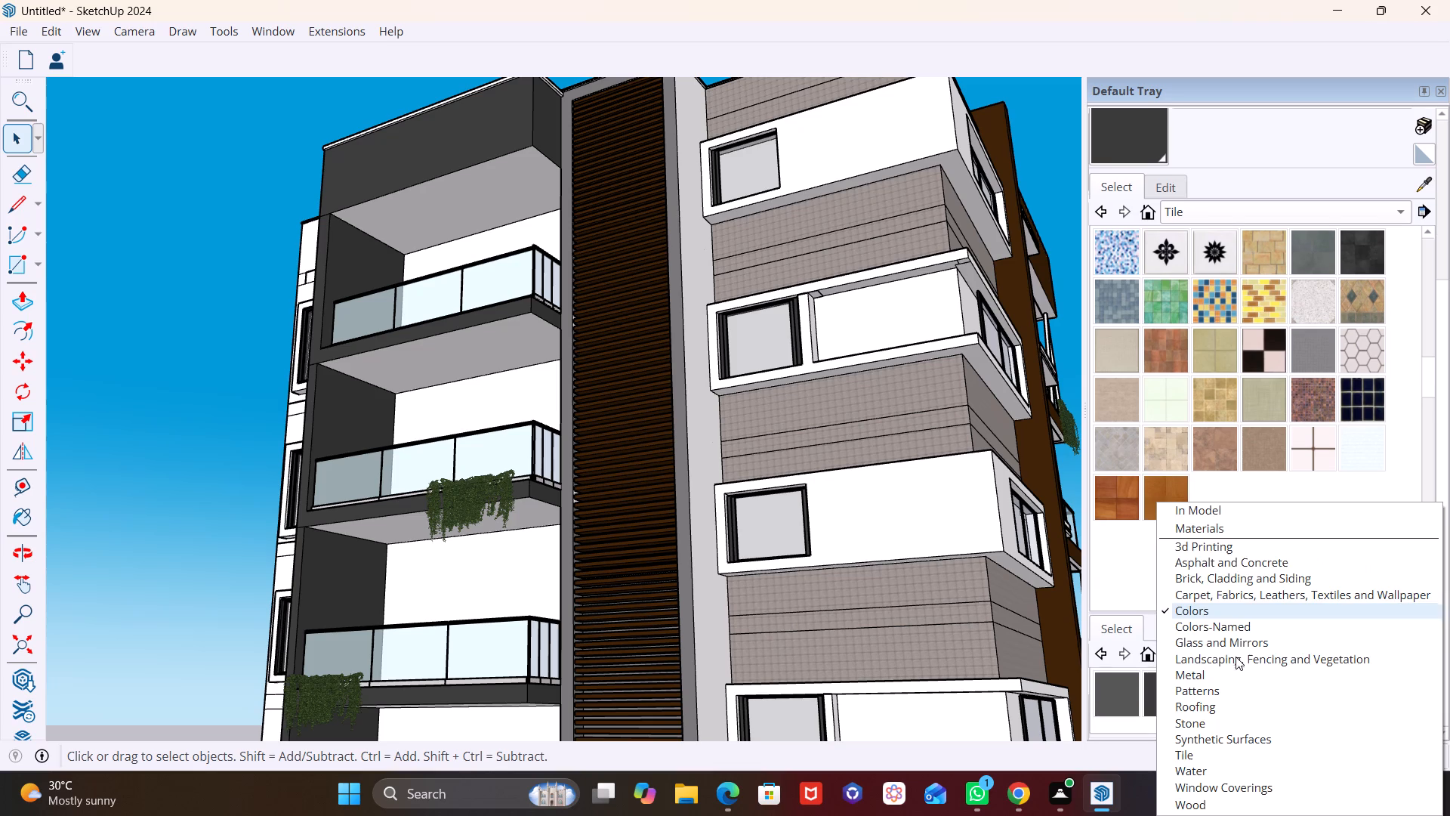
pyautogui.click(1198, 801)
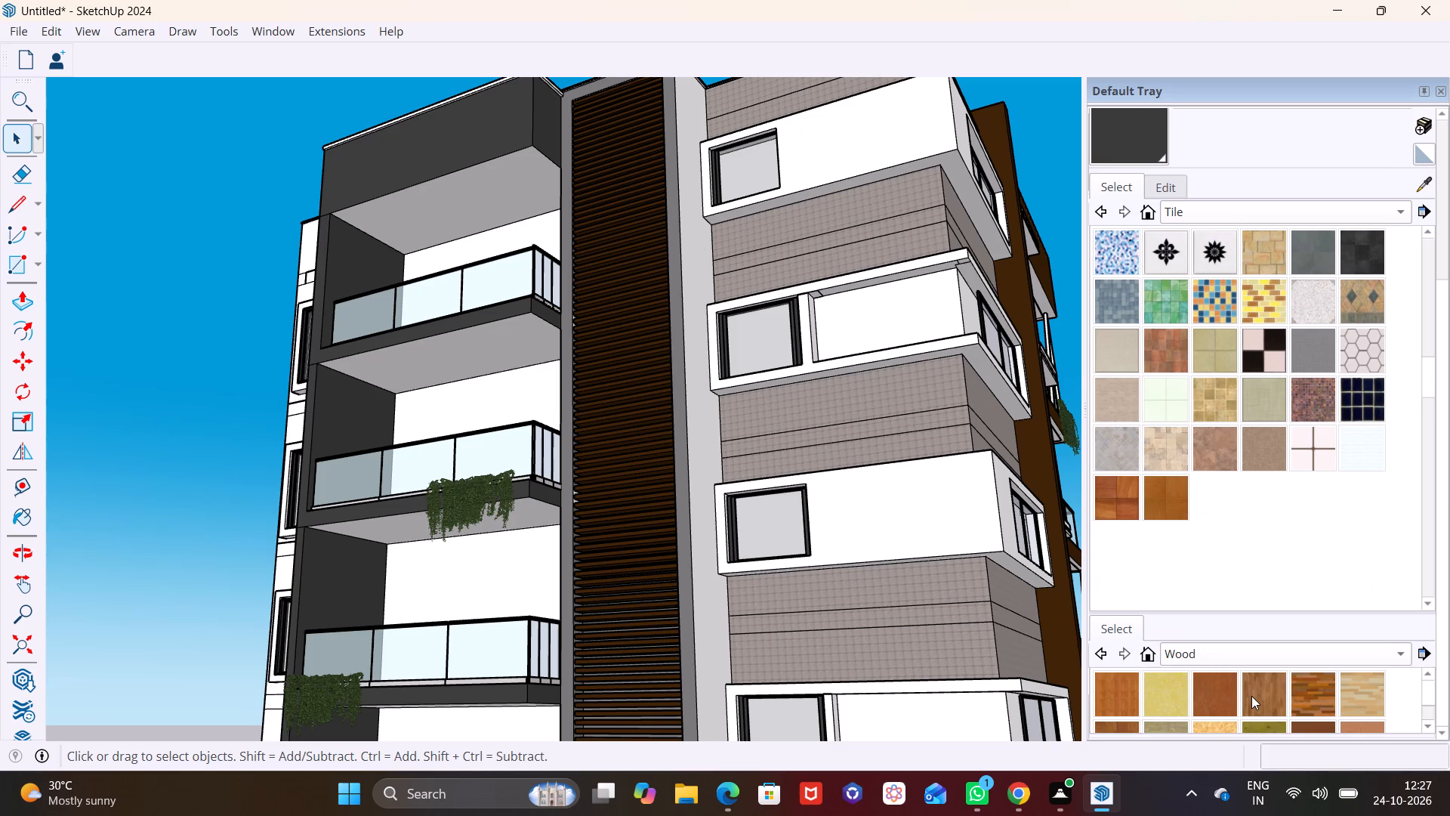
pyautogui.click(1270, 696)
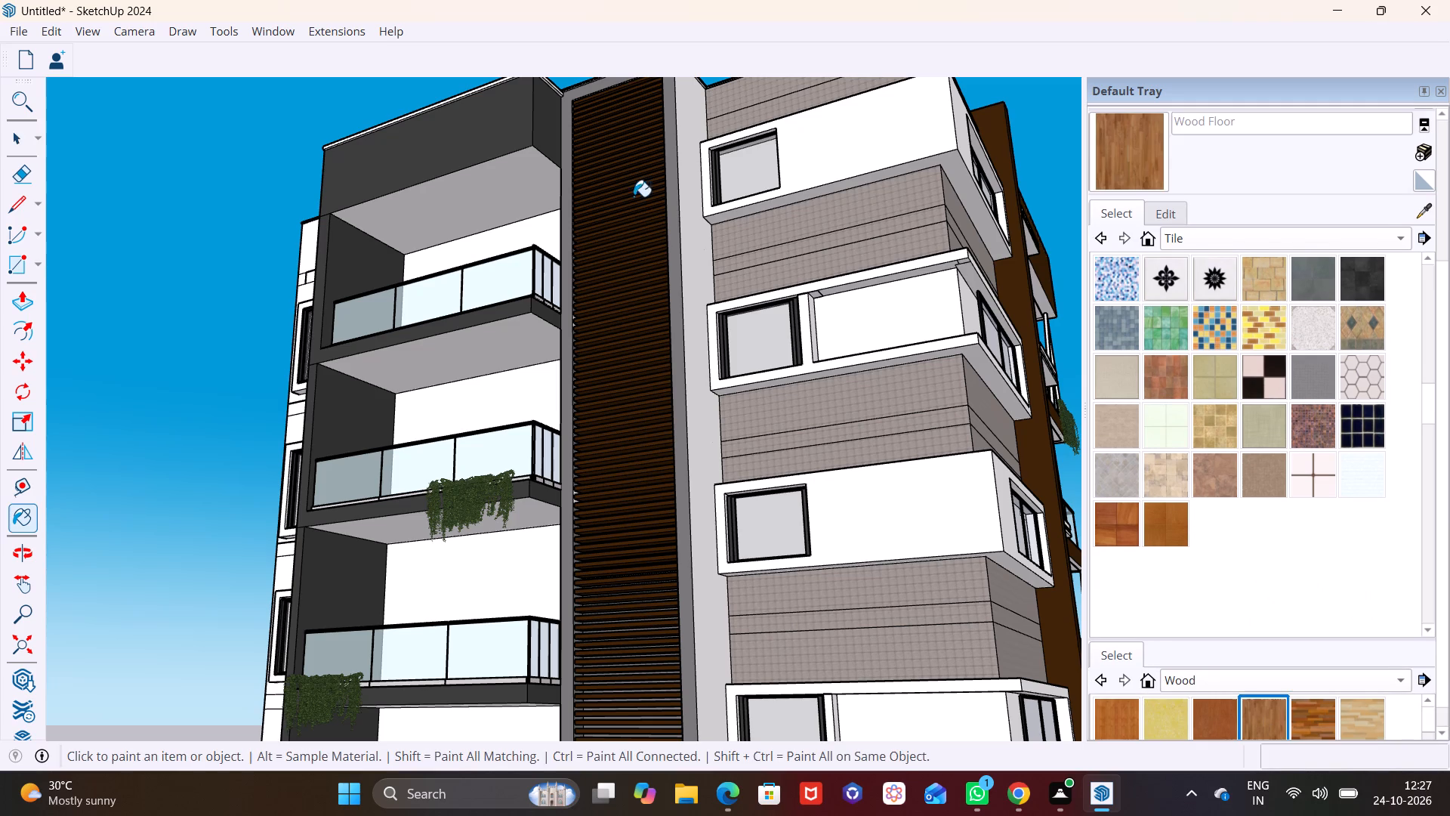
pyautogui.click(504, 172)
pyautogui.click(495, 339)
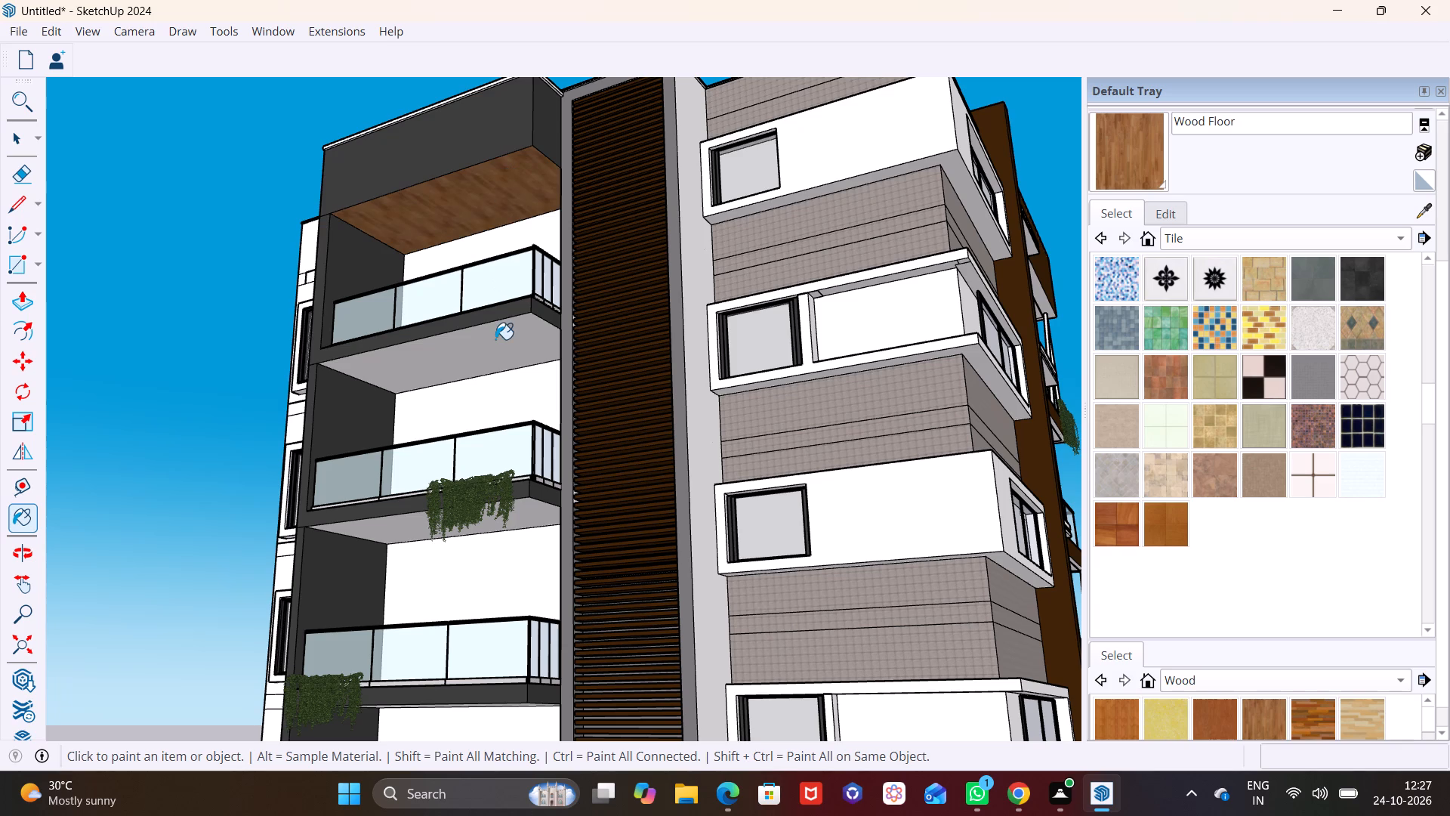
pyautogui.click(417, 524)
pyautogui.moveTo(423, 508); pyautogui.dragTo(445, 333, button='middle')
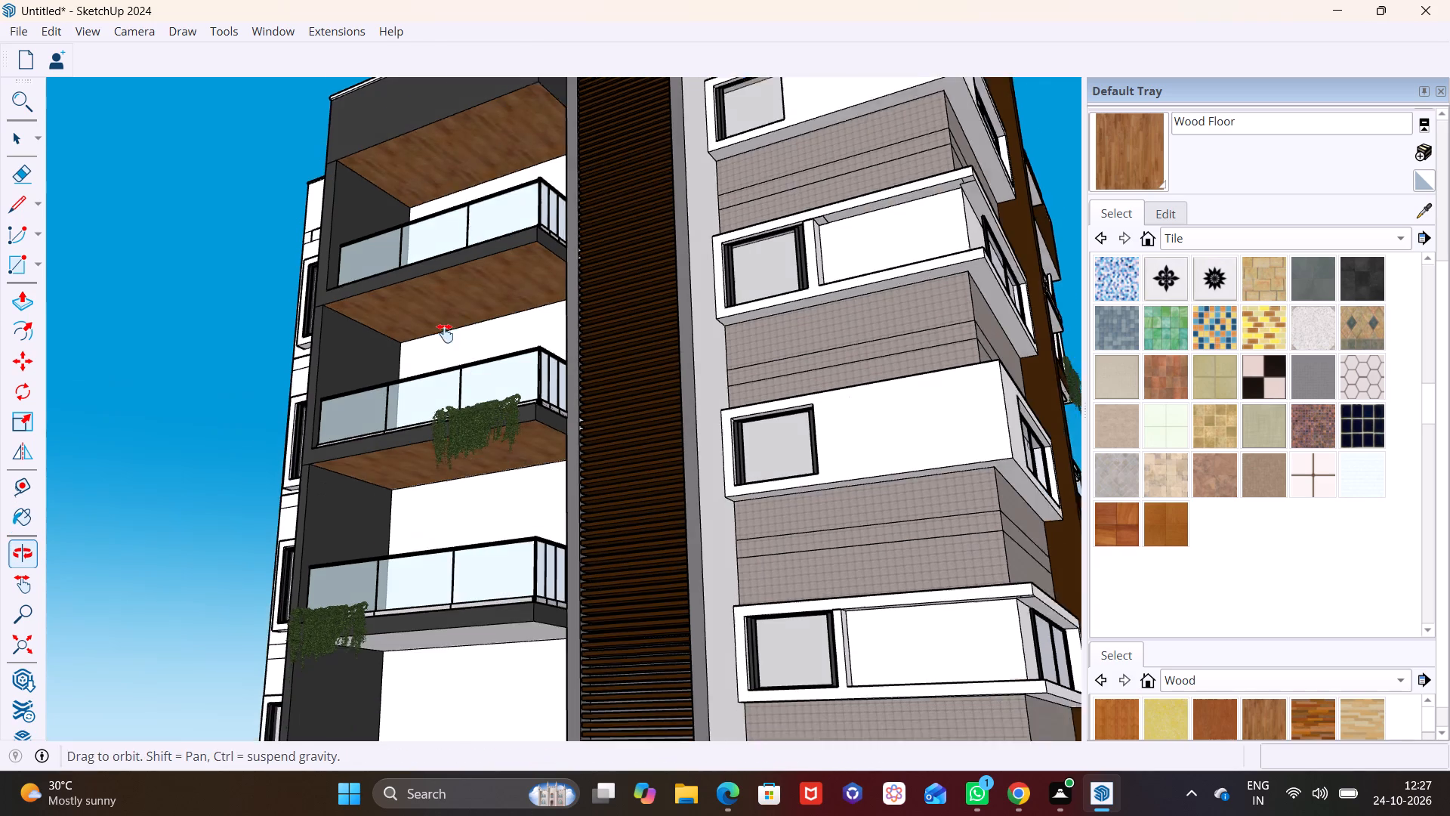
pyautogui.moveTo(445, 333); pyautogui.dragTo(446, 325, button='middle')
pyautogui.click(481, 533)
# On the brown facade with the A-shaped supports, paint the top block's underside and the two upper balcony undersides with Wood Floor.
pyautogui.scroll(-6, 488, 518)
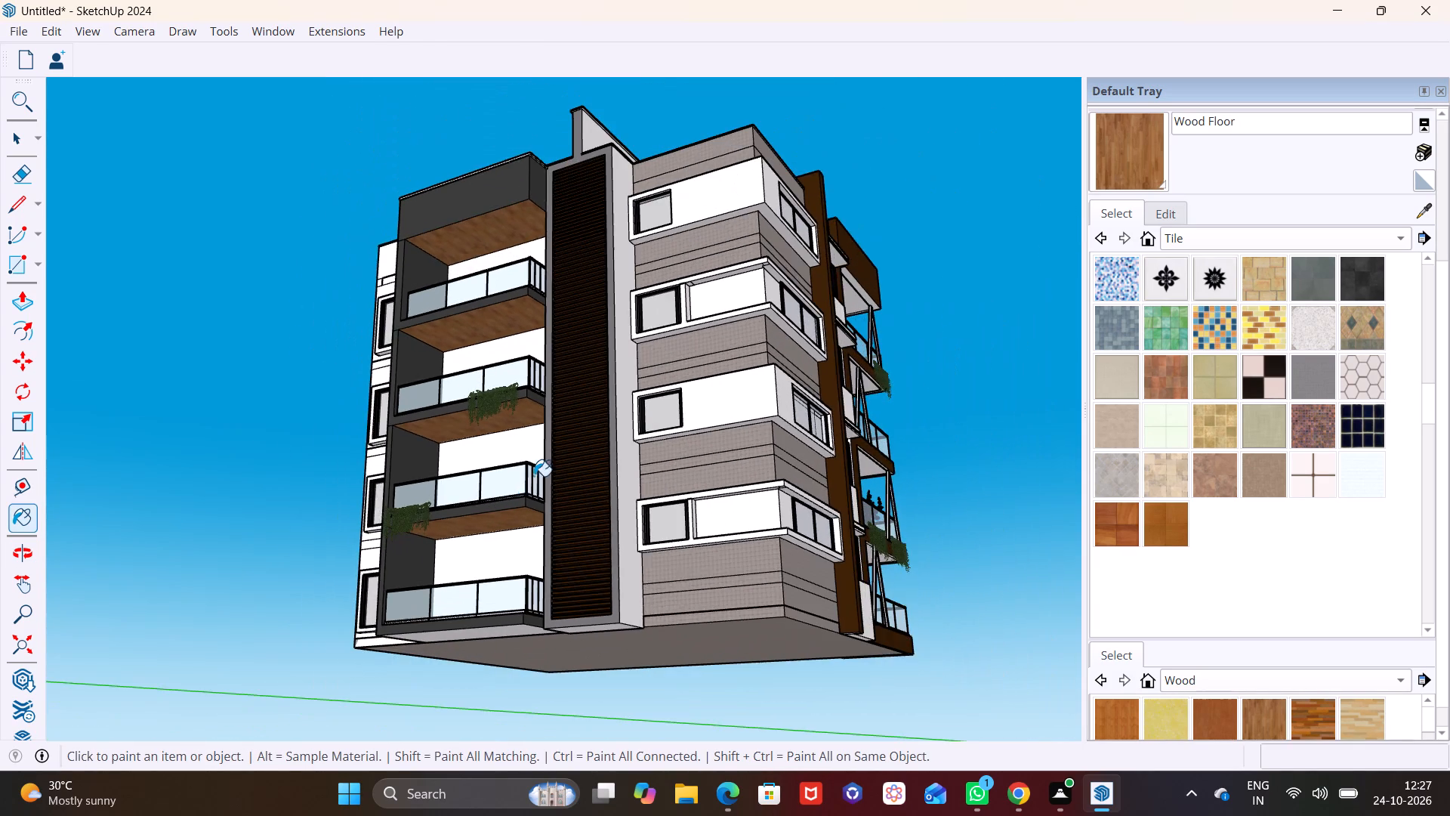
pyautogui.moveTo(534, 476); pyautogui.dragTo(372, 556, button='middle')
pyautogui.keyDown('shift'); pyautogui.moveTo(868, 456); pyautogui.dragTo(623, 456, button='middle'); pyautogui.keyUp('shift')
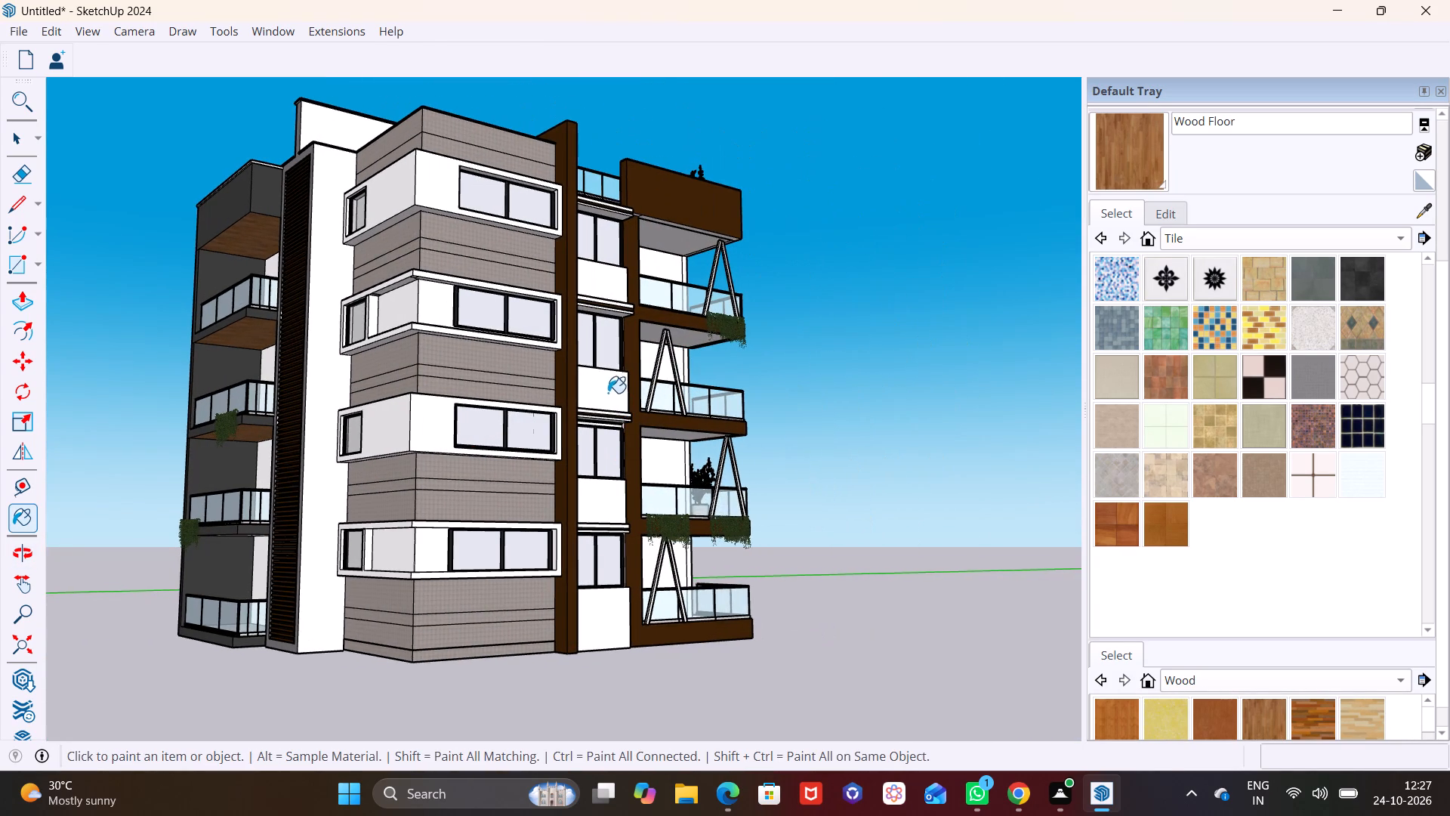
pyautogui.scroll(6, 844, 323)
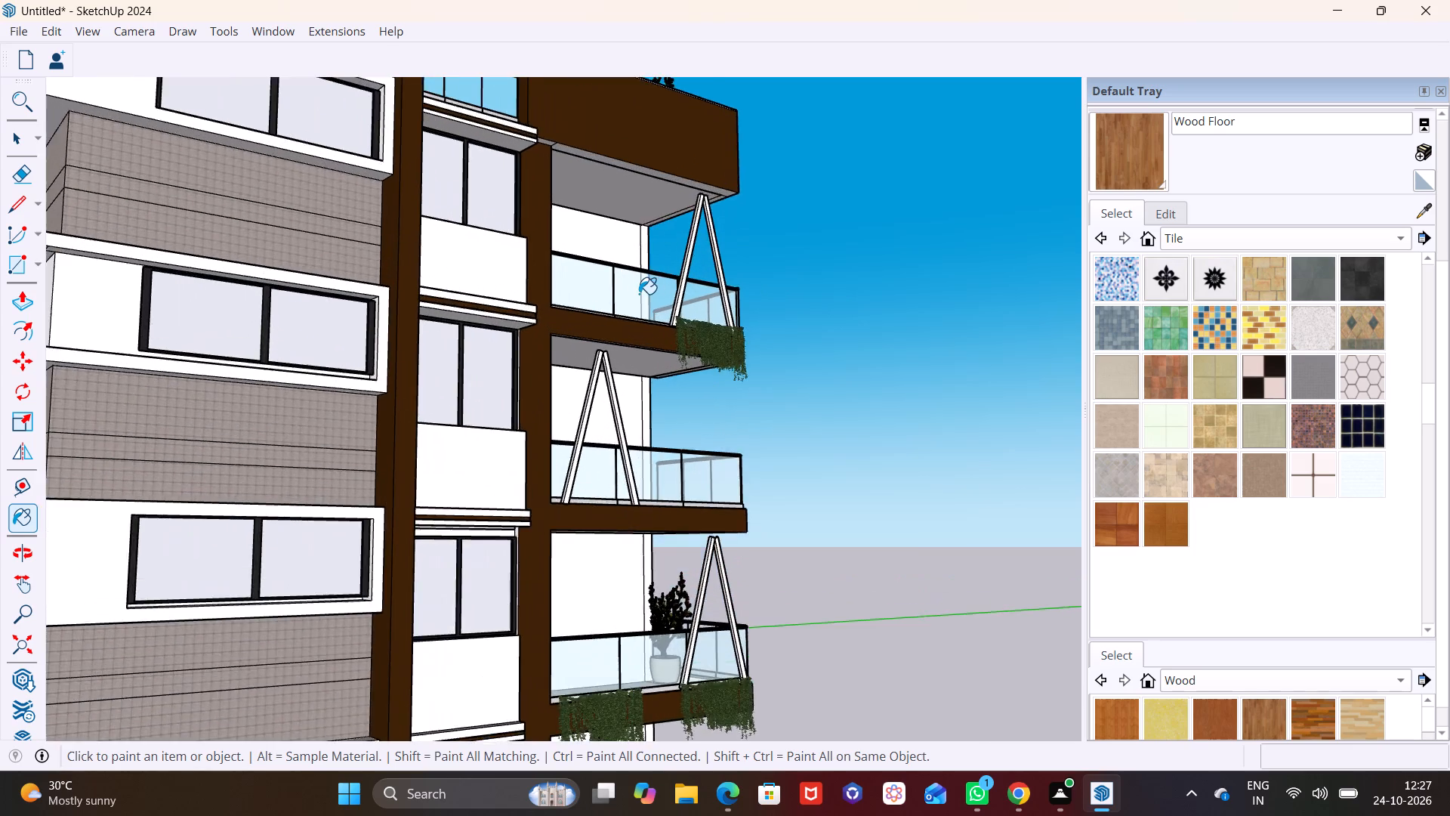
pyautogui.scroll(1, 639, 294)
pyautogui.moveTo(636, 294); pyautogui.dragTo(623, 194, button='middle')
pyautogui.click(612, 191)
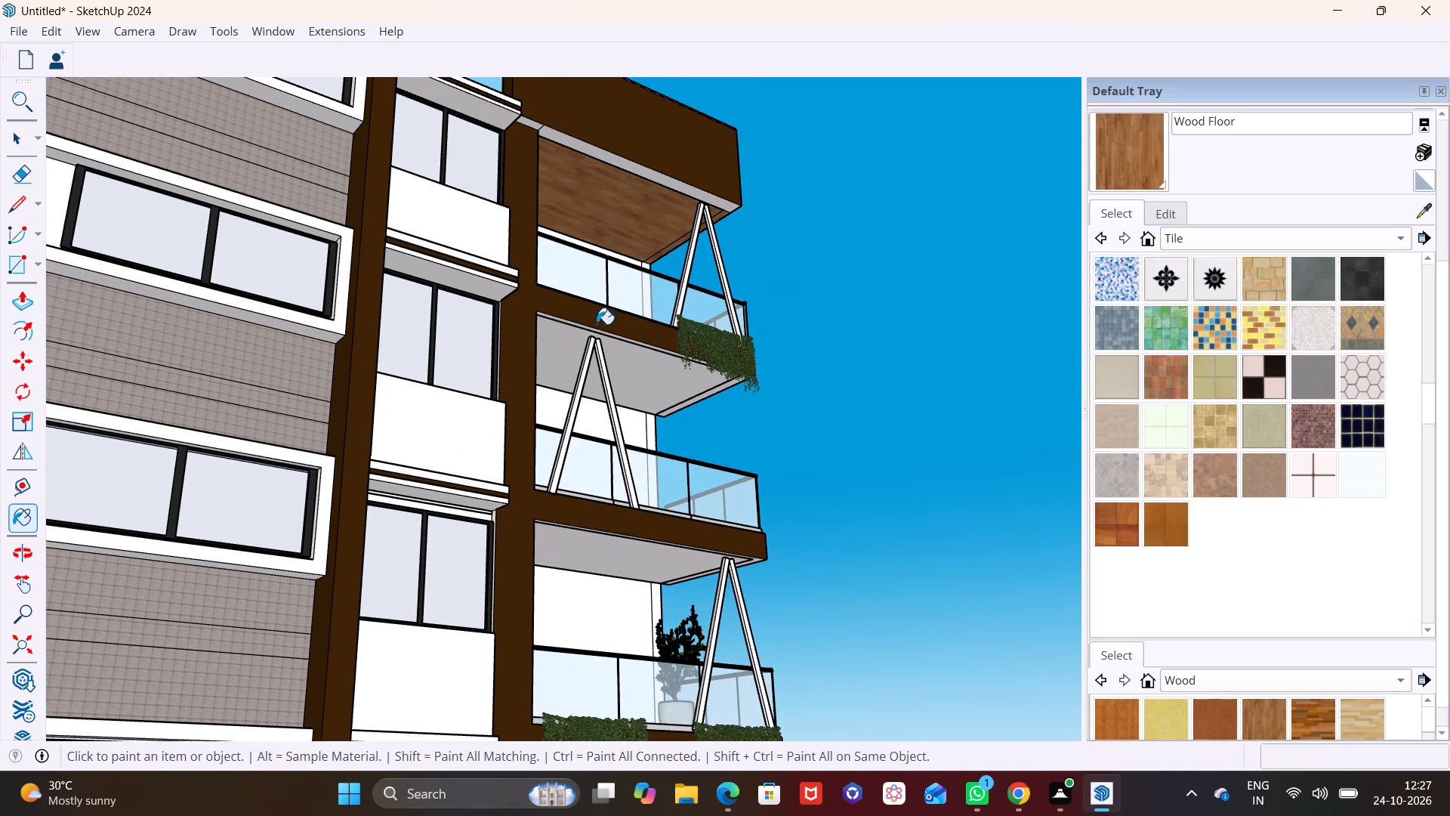
pyautogui.click(623, 353)
pyautogui.click(625, 544)
# Paint the underside and rim strips of the brown facade's lower balcony slab, the one with two hanging plants, with Wood Floor.
pyautogui.moveTo(656, 573); pyautogui.dragTo(683, 362, button='middle')
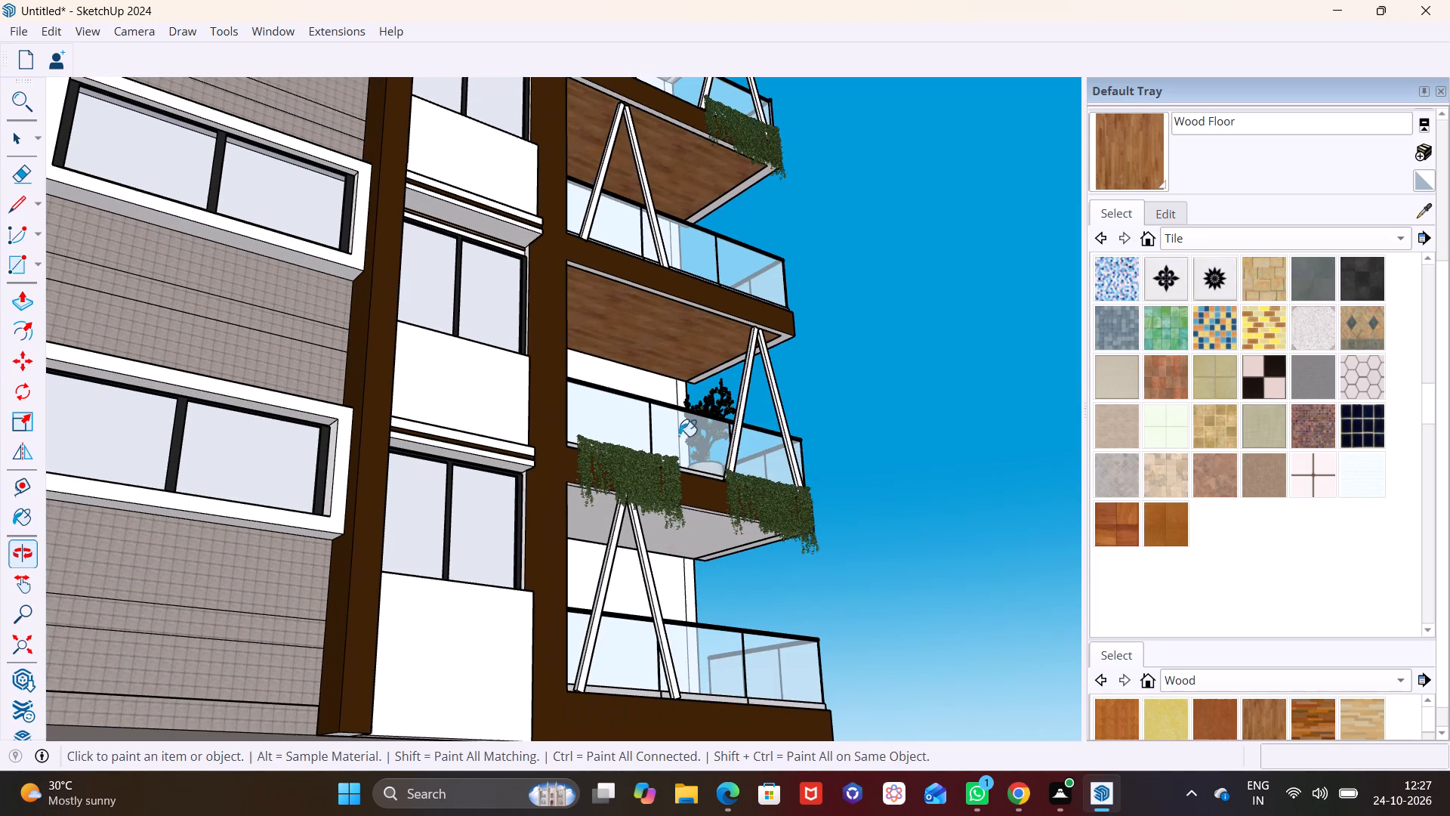
pyautogui.click(694, 536)
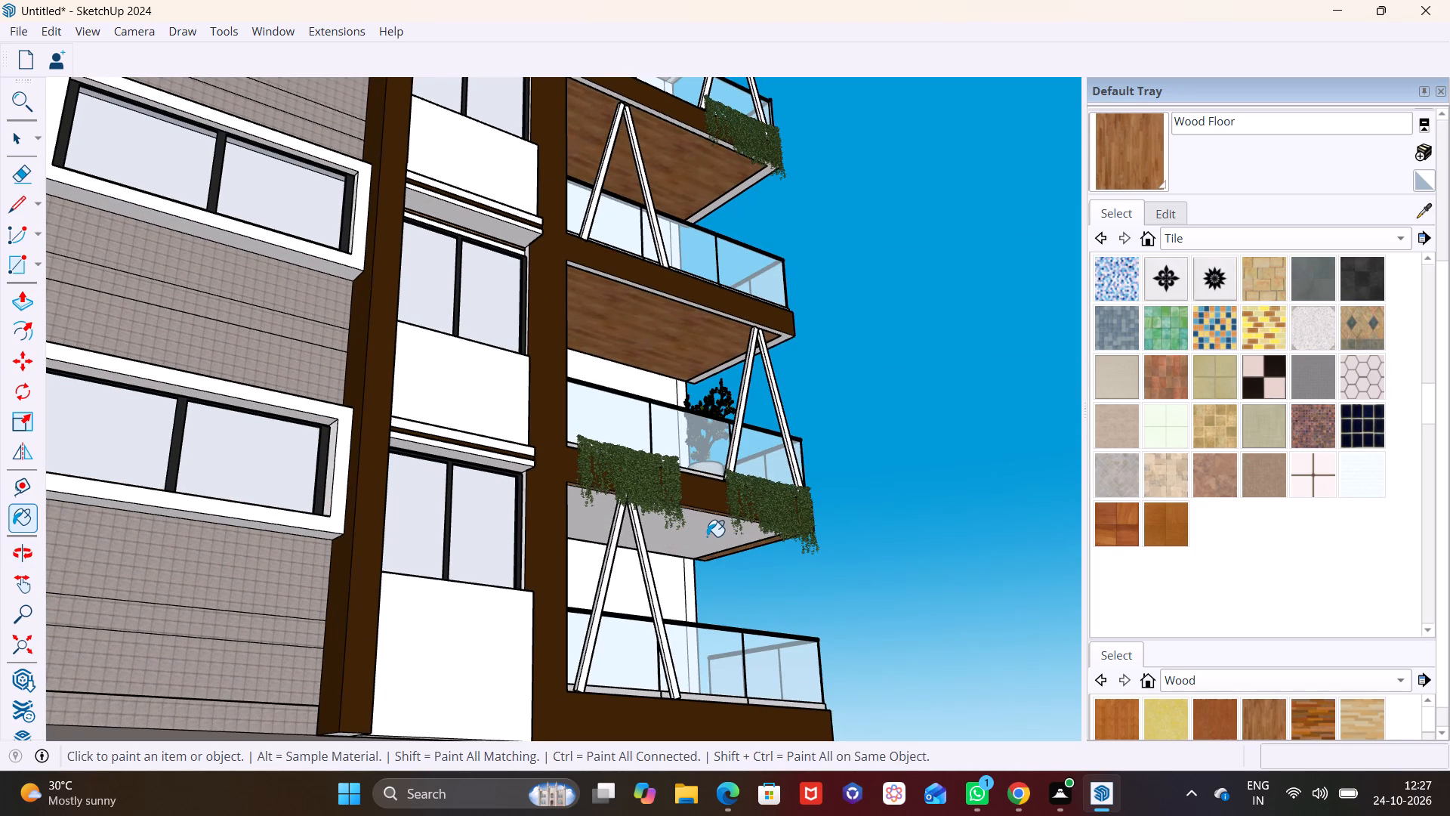
pyautogui.hotkey('ctrl', 'z')
pyautogui.scroll(12, 711, 534)
pyautogui.click(688, 537)
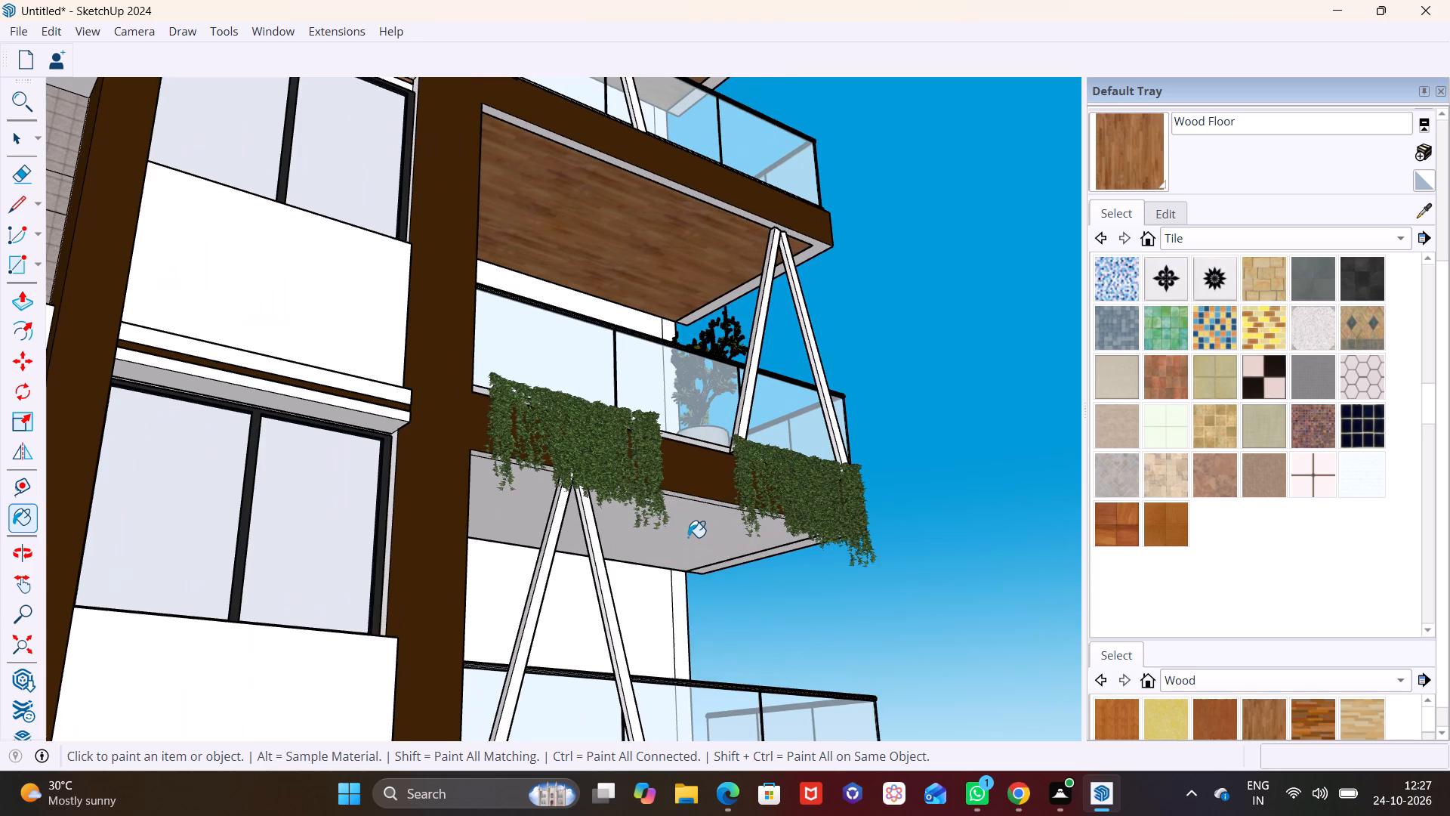
pyautogui.click(677, 531)
pyautogui.moveTo(695, 502); pyautogui.dragTo(822, 334, button='middle')
pyautogui.scroll(1, 702, 497)
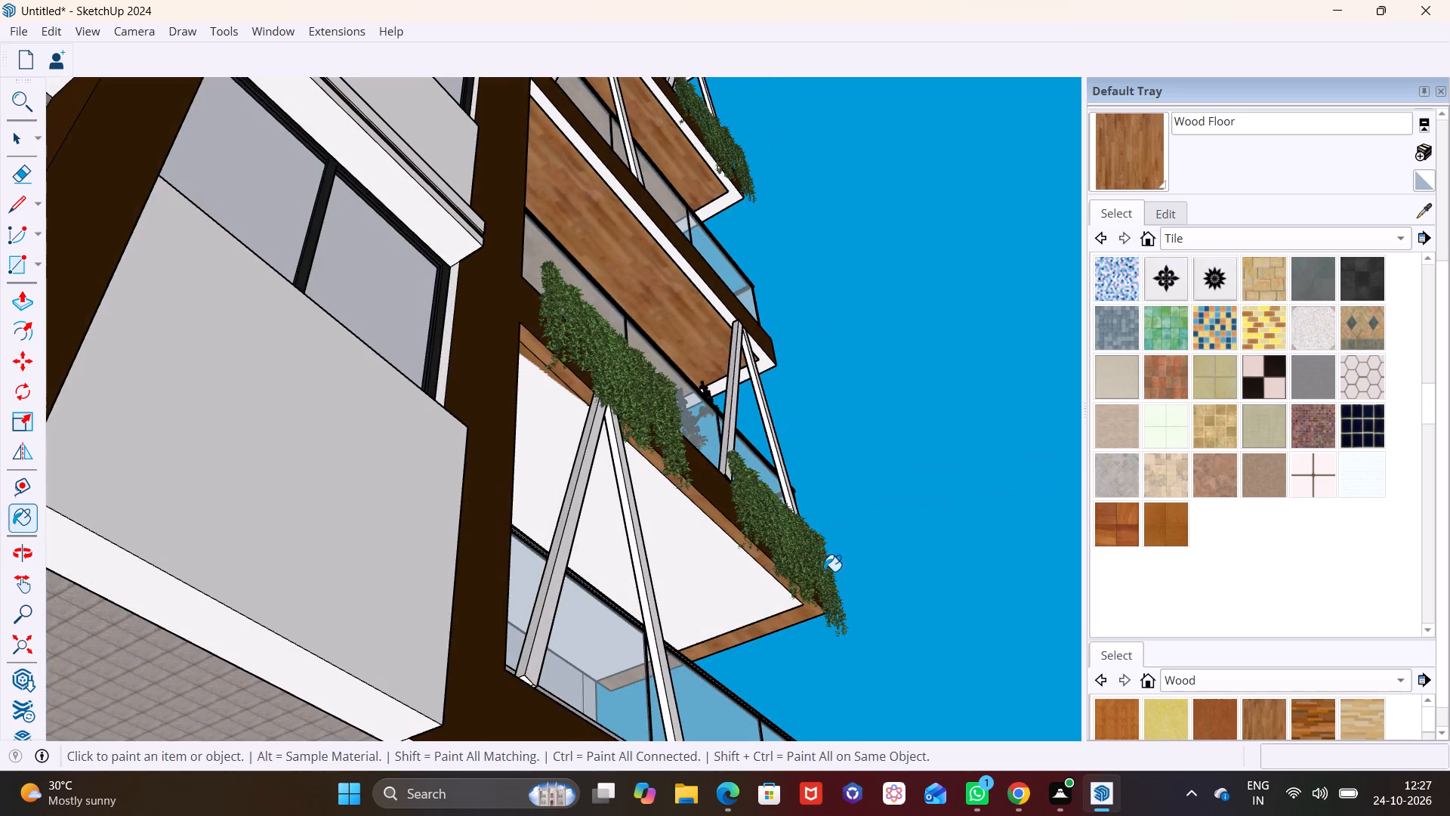
pyautogui.moveTo(818, 569); pyautogui.dragTo(736, 485, button='middle')
pyautogui.click(724, 524)
pyautogui.press('space')
# Examine the whole building and its wood-finished balcony ceilings from below and from the front.
pyautogui.scroll(-9, 950, 405)
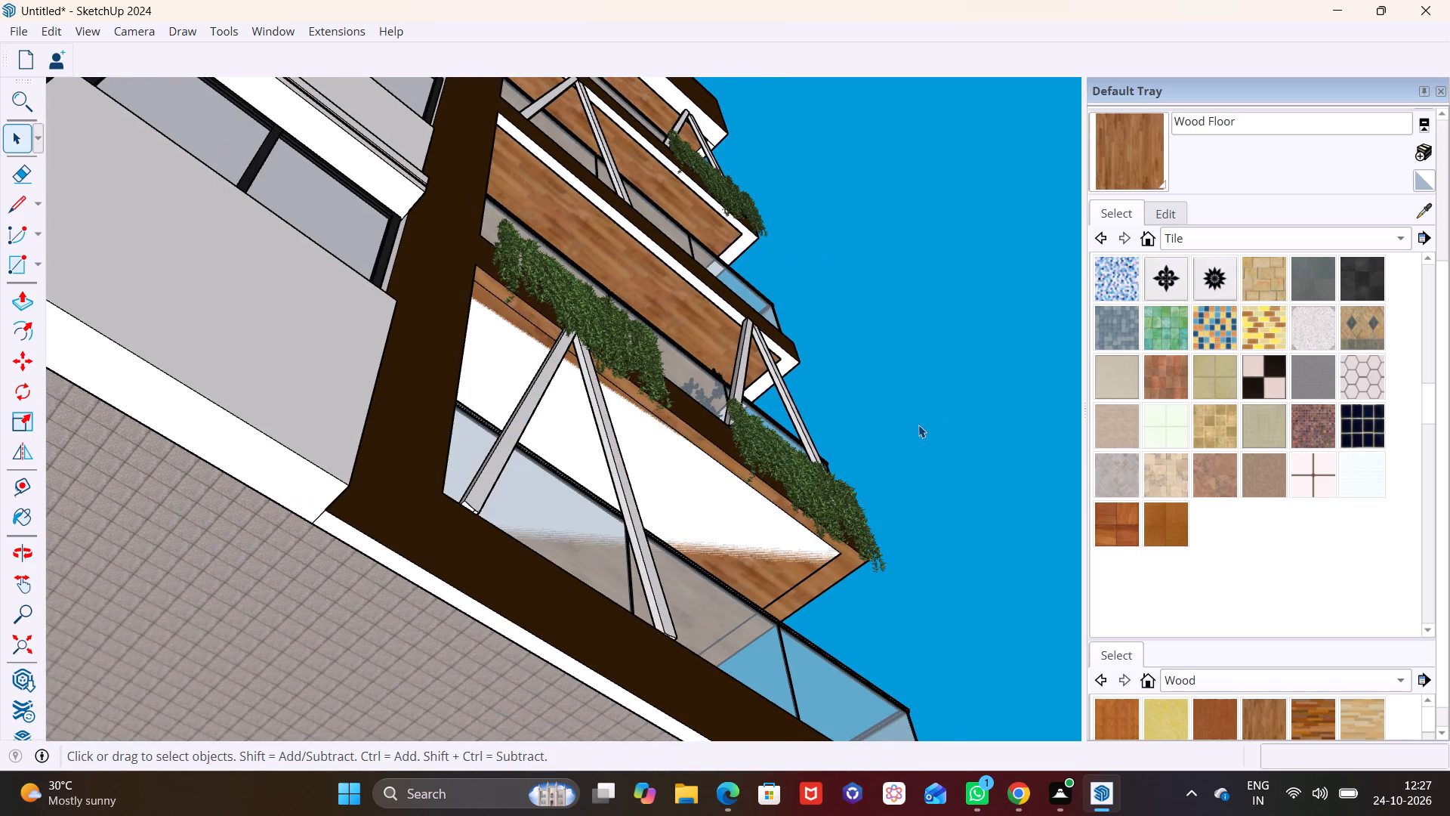
pyautogui.scroll(-19, 918, 425)
pyautogui.moveTo(729, 309); pyautogui.dragTo(553, 505, button='middle')
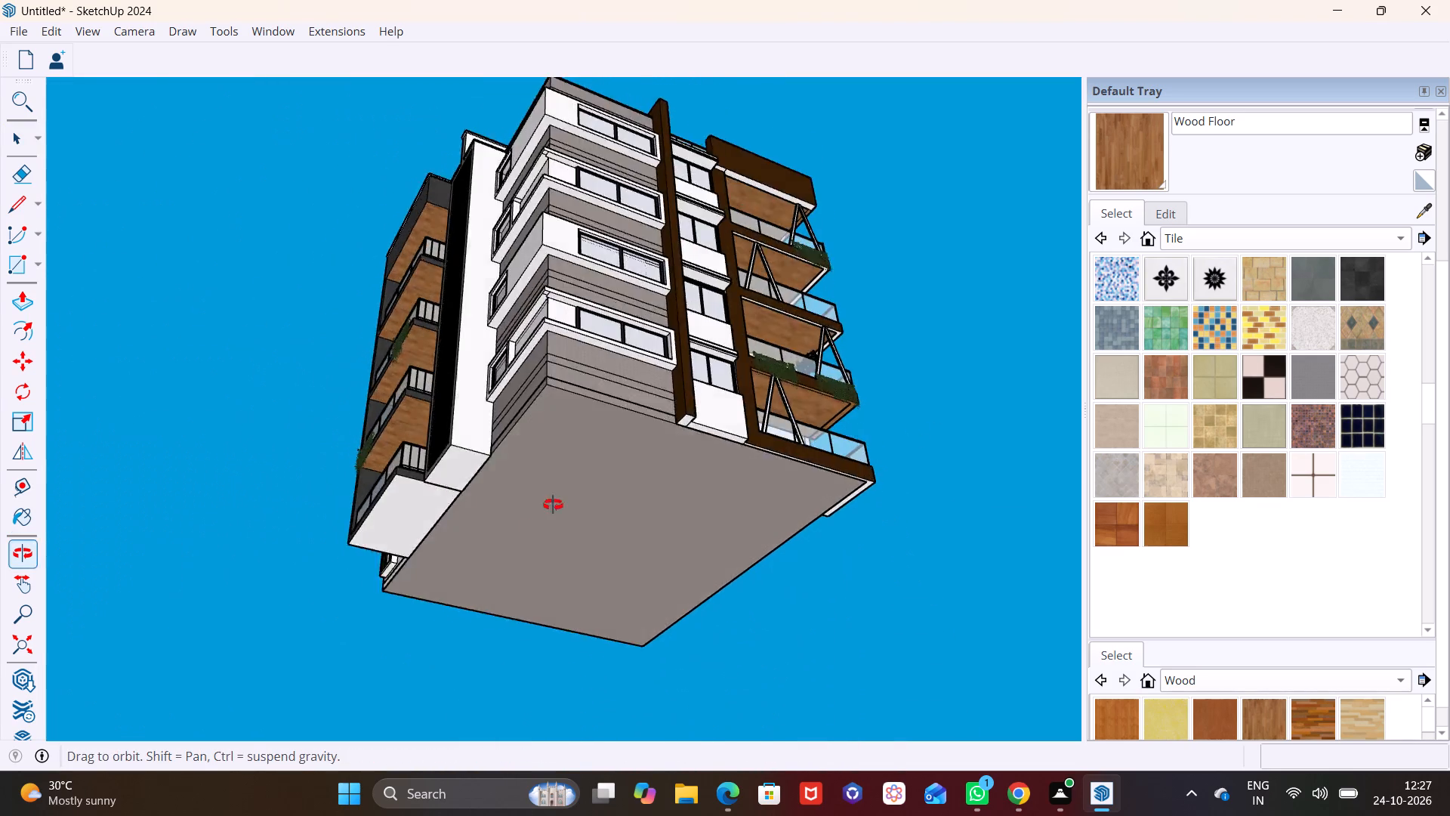
pyautogui.moveTo(553, 505); pyautogui.dragTo(531, 542, button='middle')
pyautogui.moveTo(652, 311); pyautogui.dragTo(621, 533, button='middle')
pyautogui.scroll(5, 643, 397)
pyautogui.keyDown('shift'); pyautogui.moveTo(748, 397); pyautogui.dragTo(748, 537, button='middle'); pyautogui.keyUp('shift')
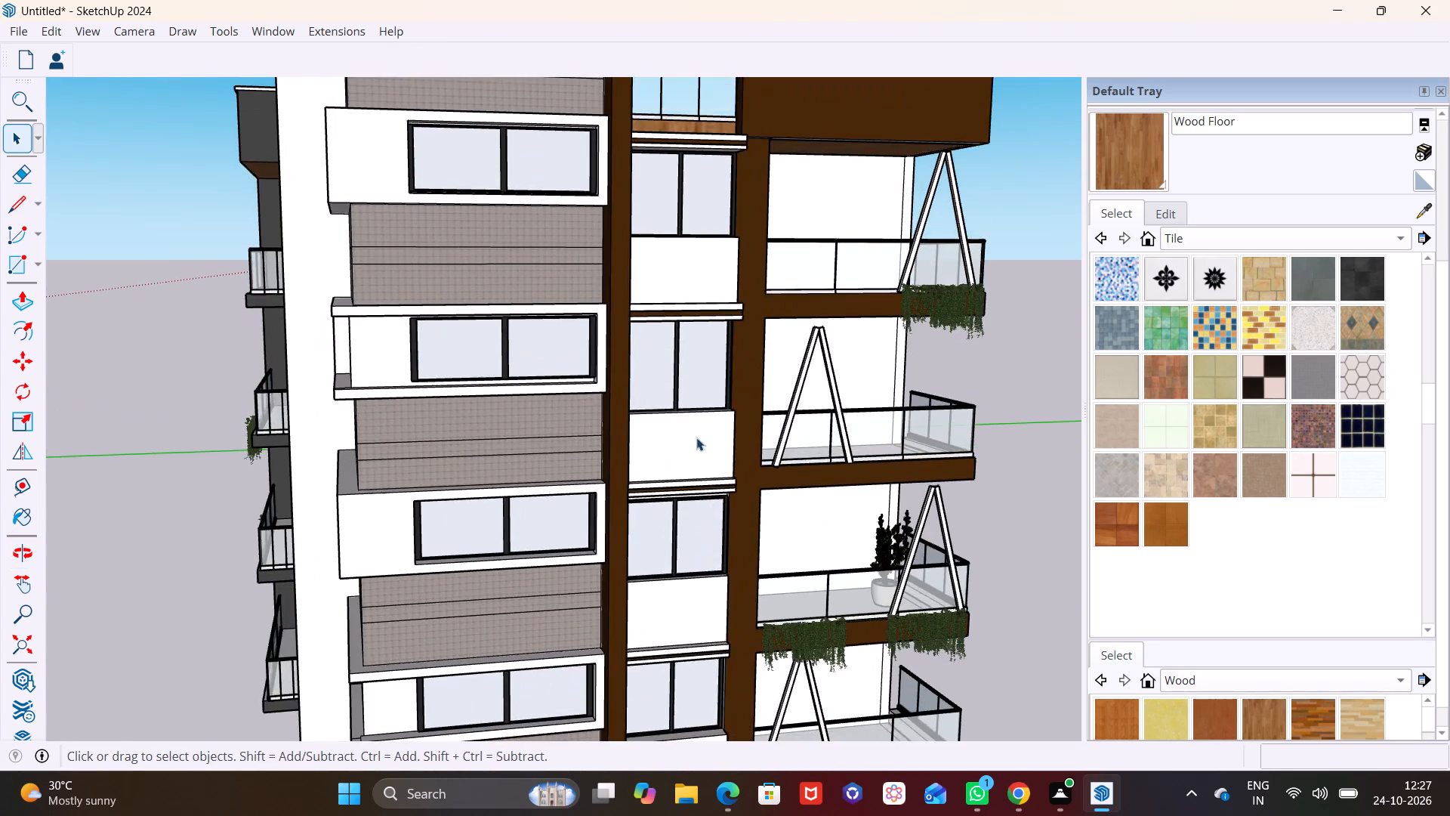
pyautogui.scroll(-8, 696, 437)
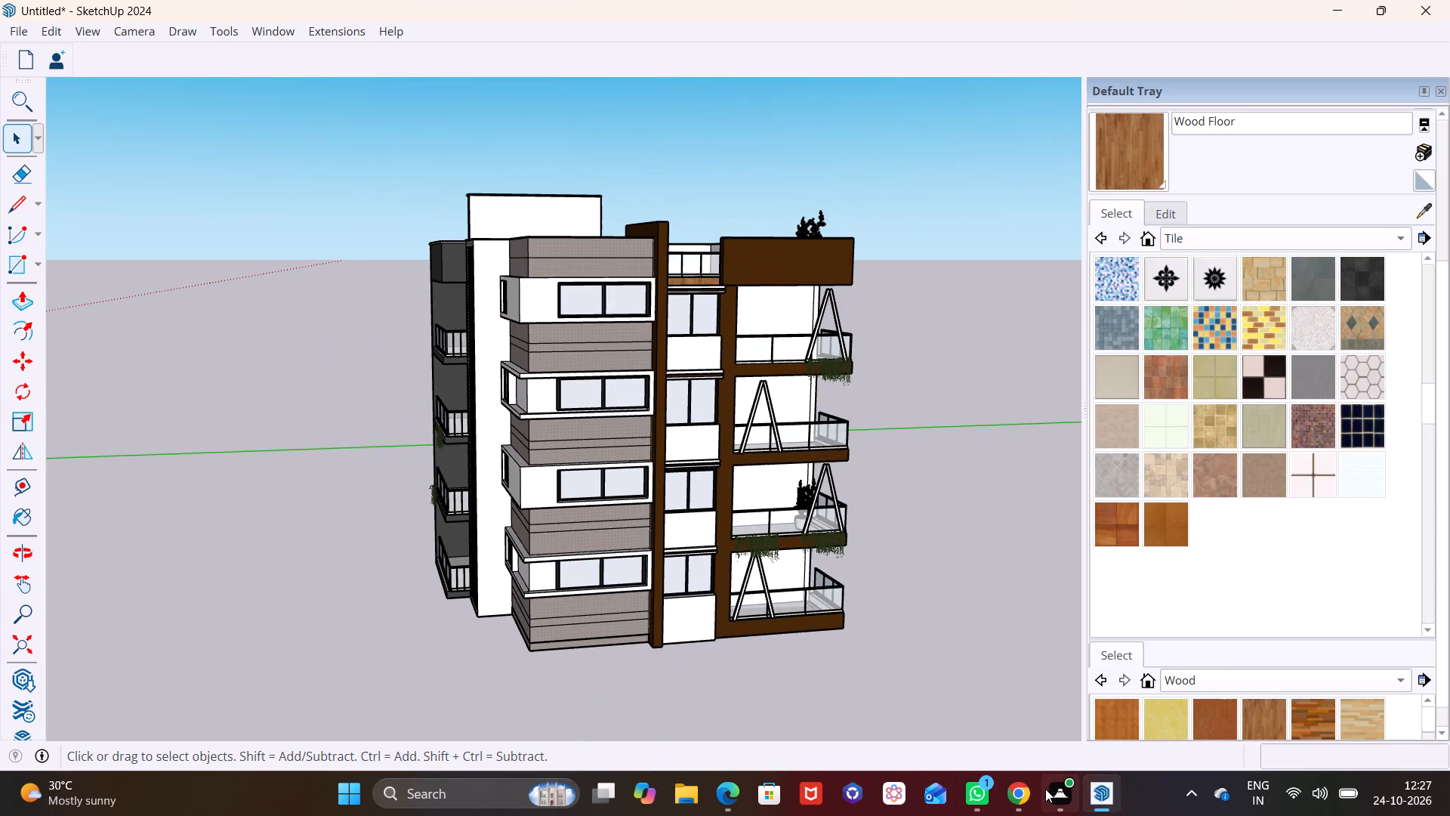
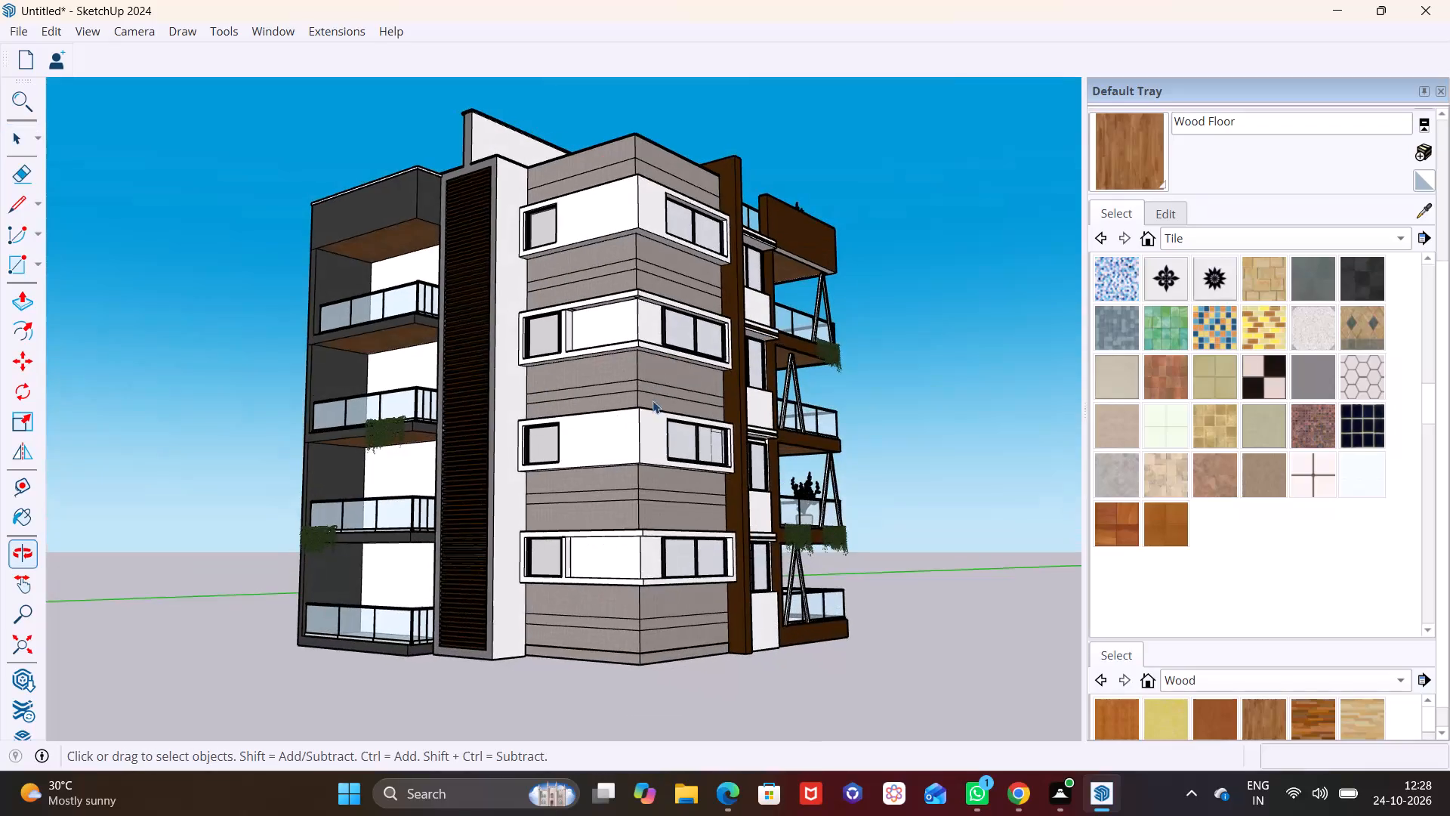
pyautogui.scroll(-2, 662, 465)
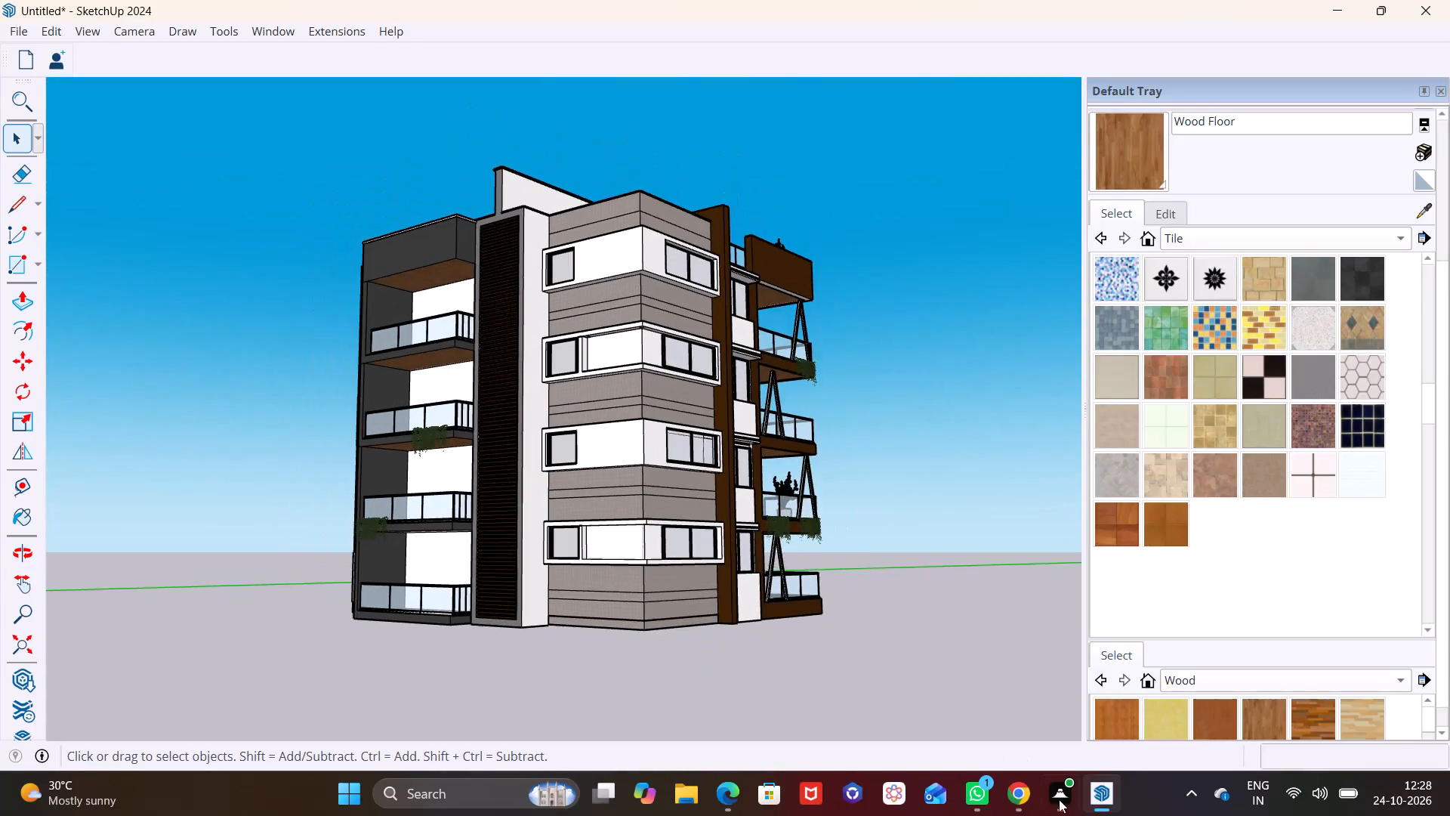
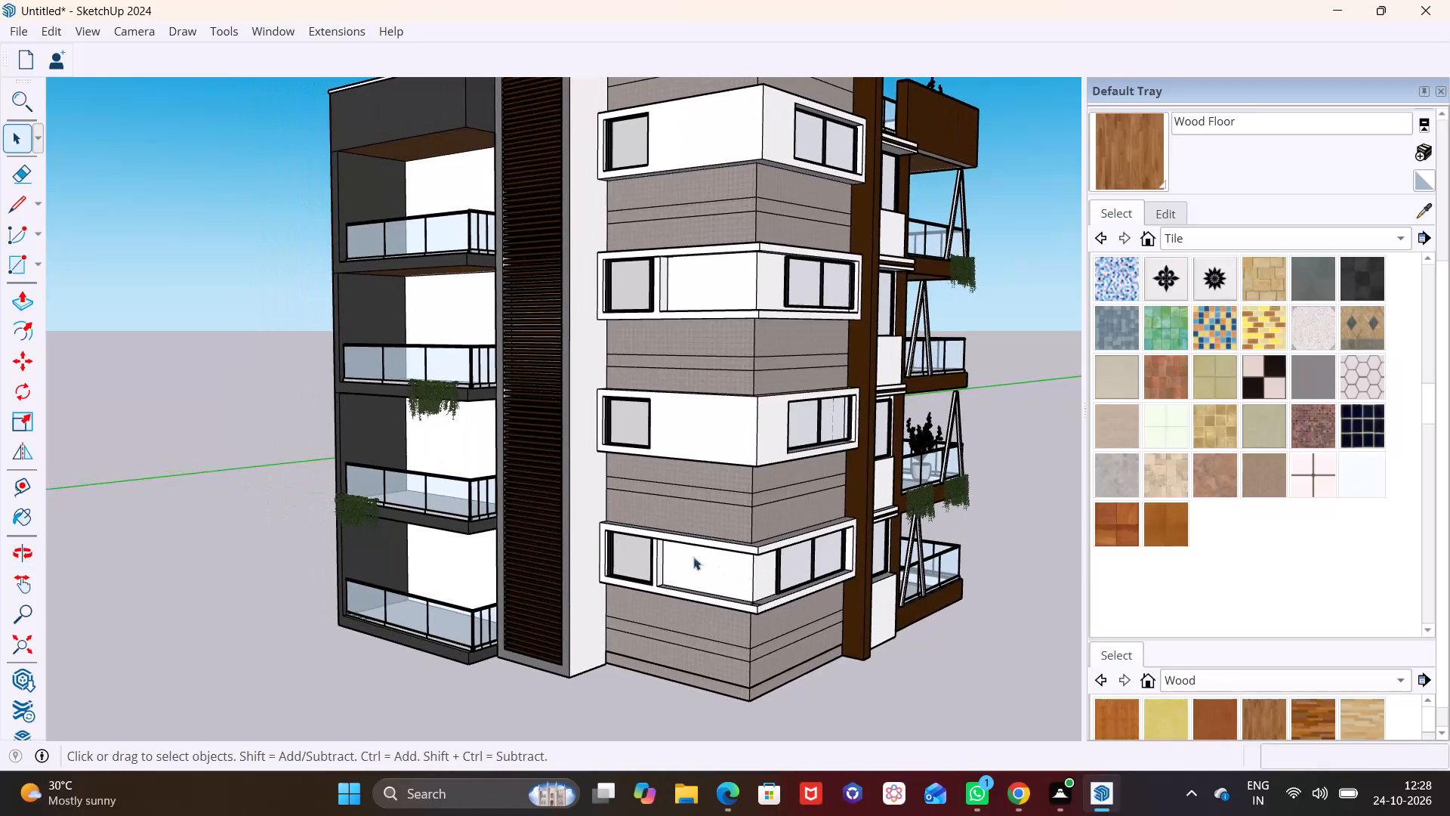
# Inspect the corner windows, tiled walls and balconies of the building.
pyautogui.scroll(-1, 609, 522)
pyautogui.scroll(4, 640, 549)
pyautogui.keyDown('shift'); pyautogui.moveTo(638, 549); pyautogui.dragTo(515, 547, button='middle'); pyautogui.keyUp('shift')
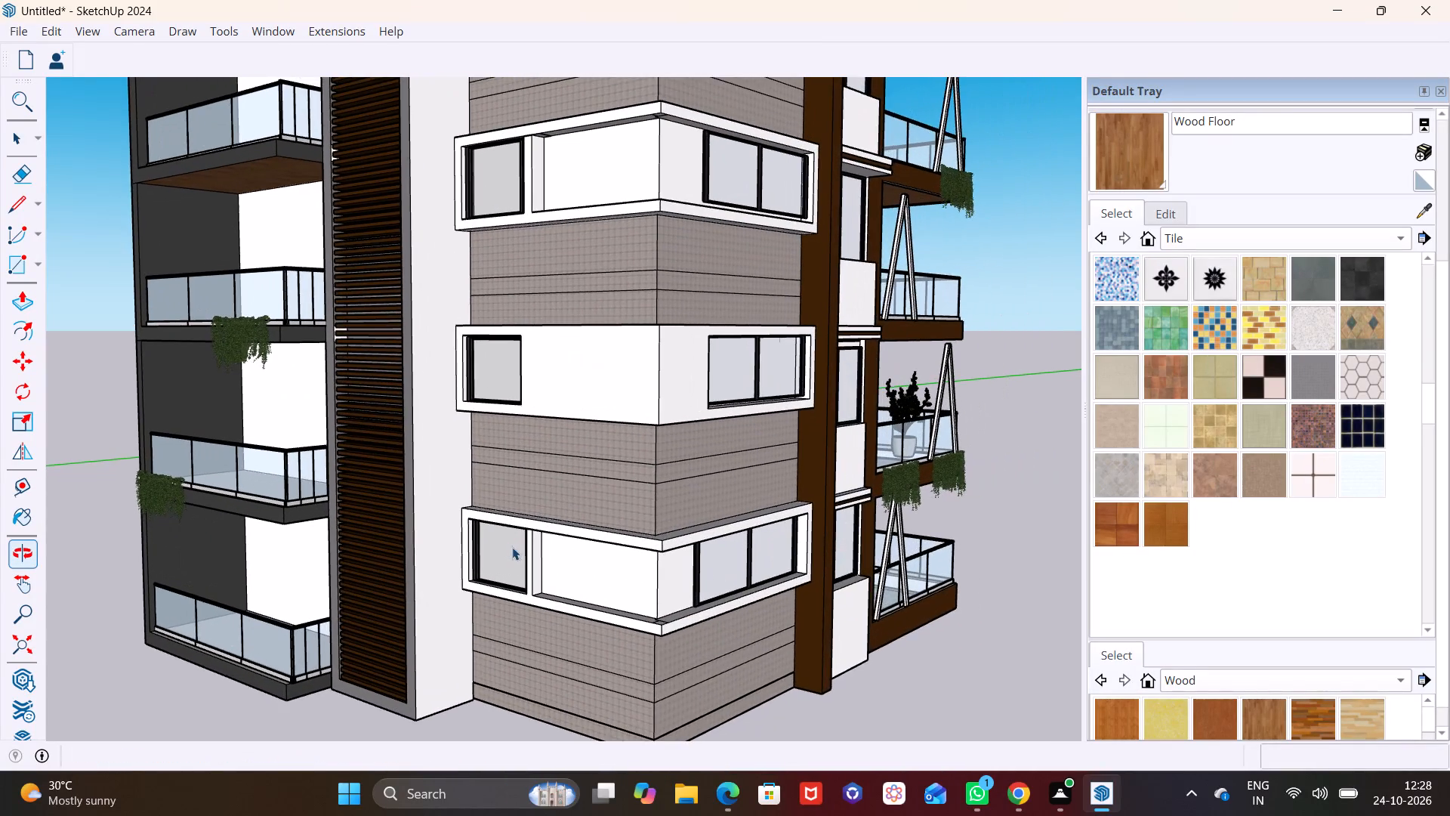
pyautogui.scroll(2, 507, 547)
pyautogui.moveTo(523, 555); pyautogui.dragTo(477, 546, button='middle')
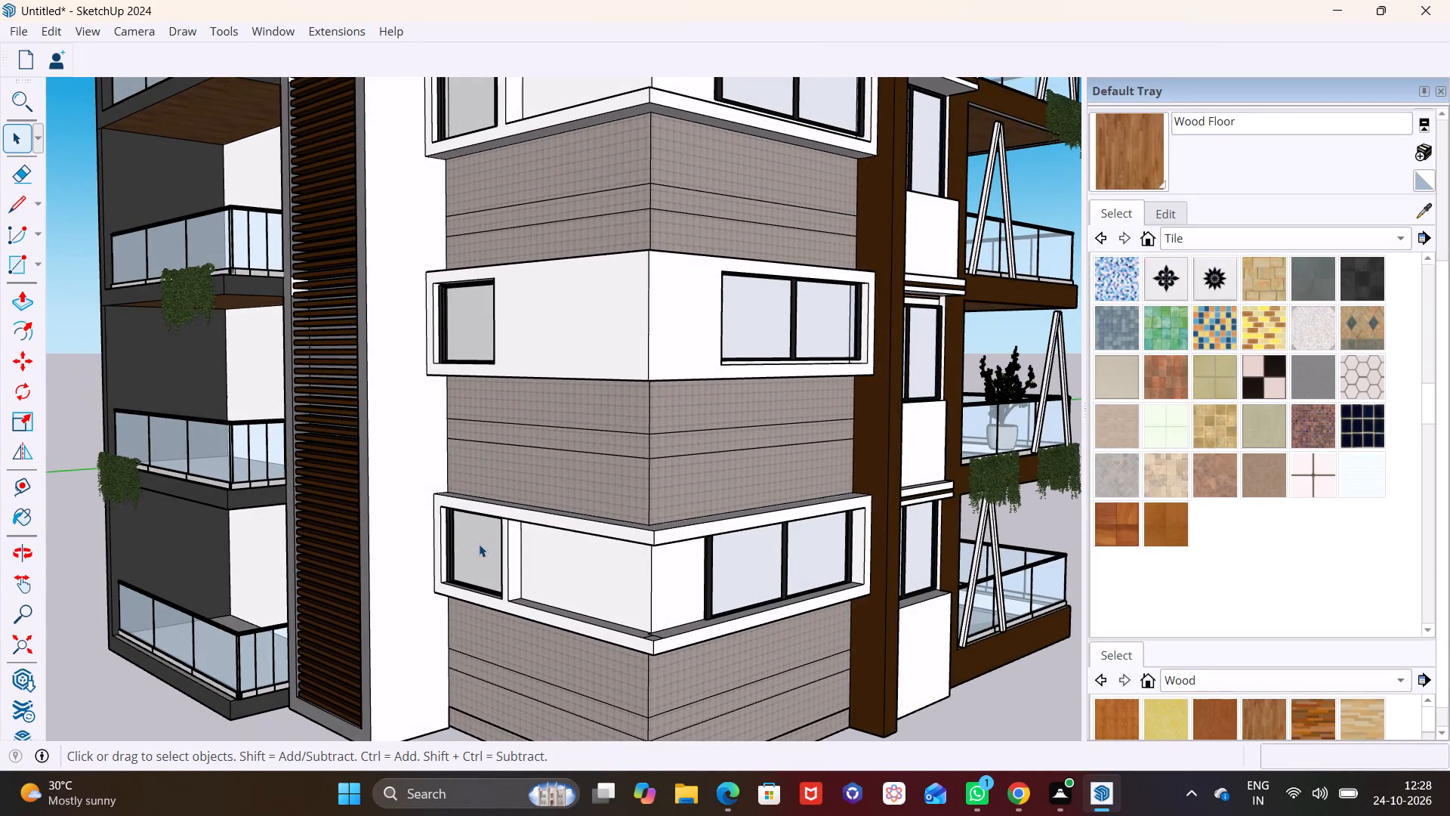
pyautogui.moveTo(491, 549); pyautogui.dragTo(637, 546, button='middle')
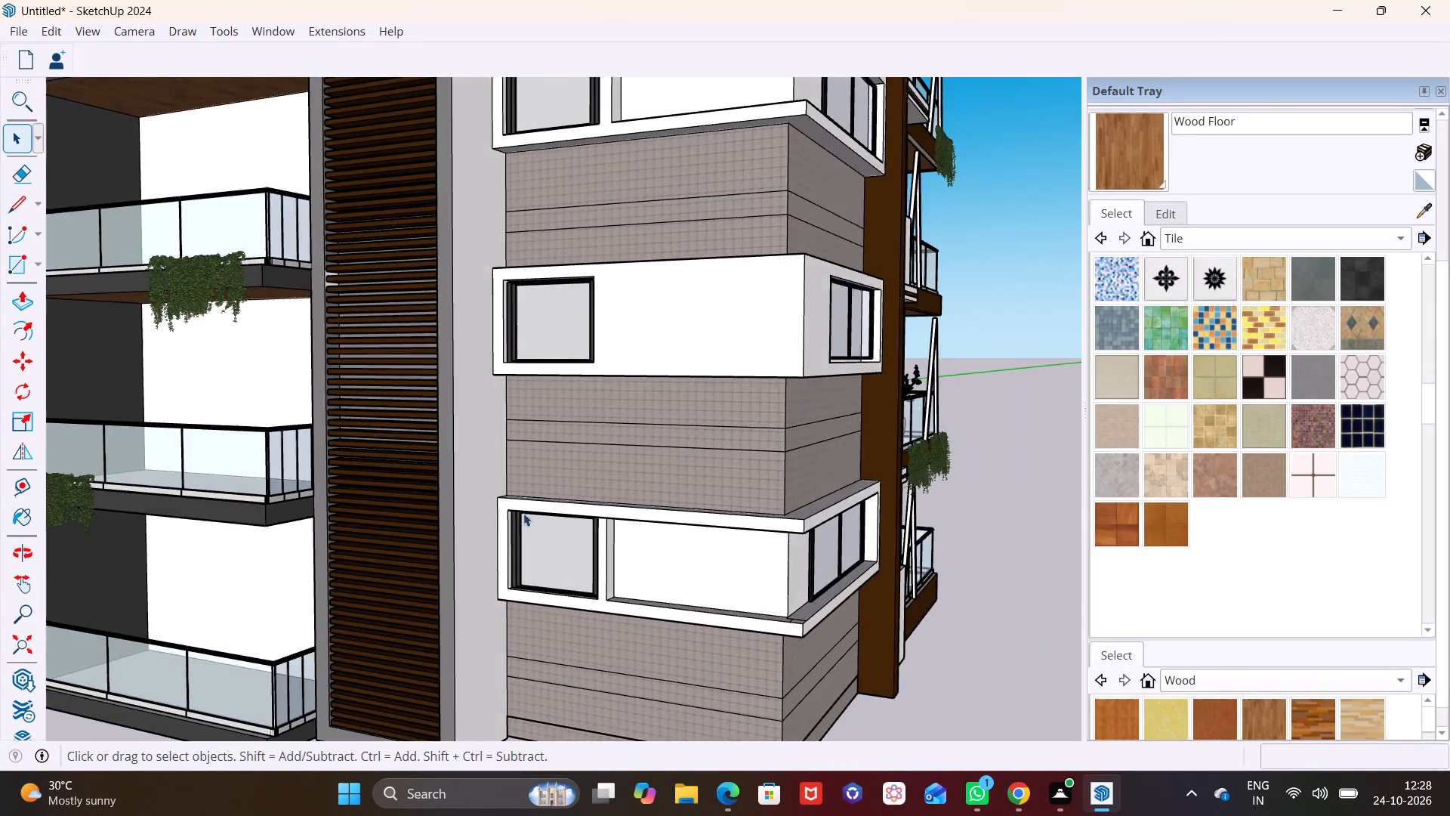
pyautogui.scroll(-9, 520, 511)
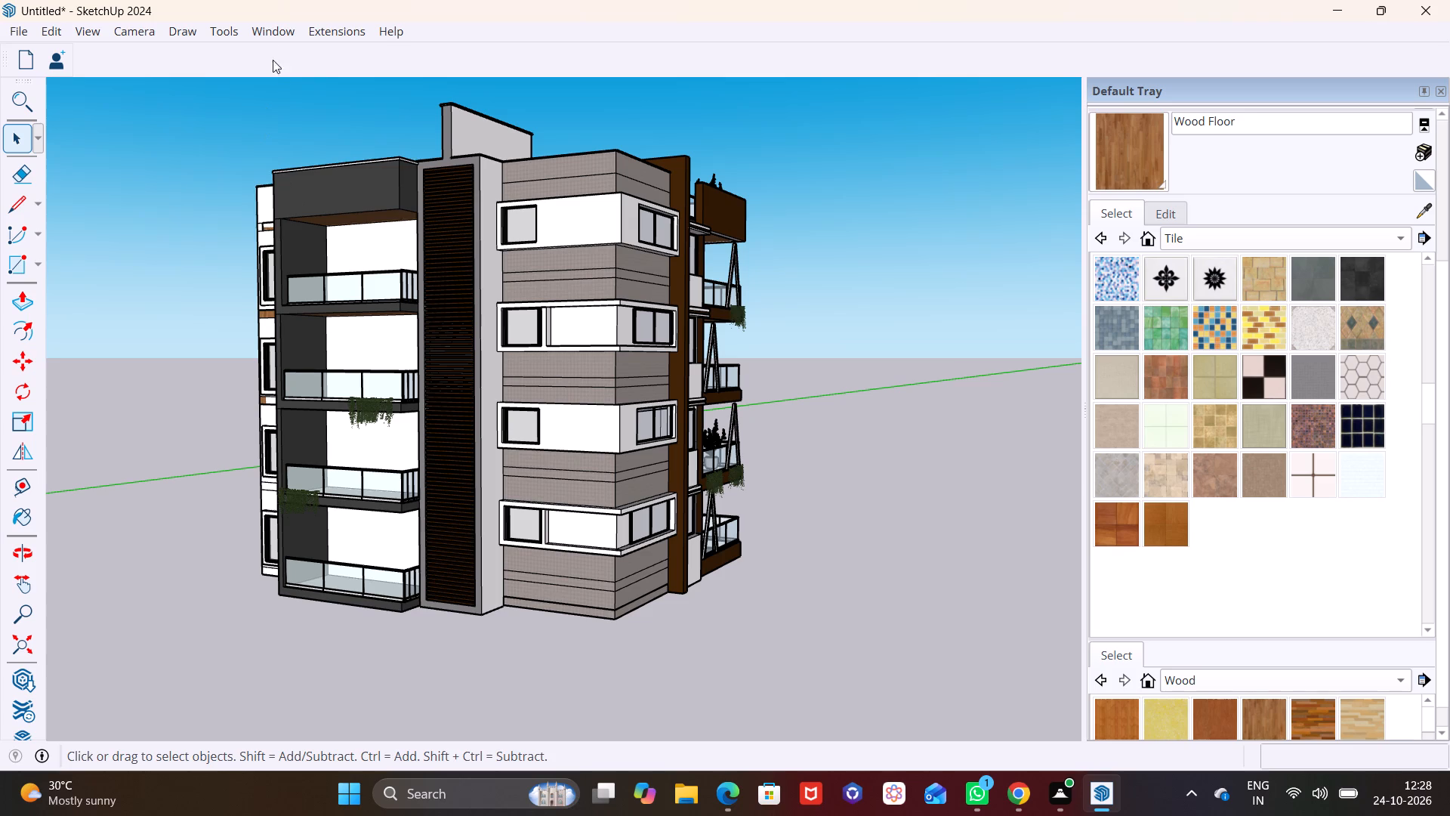
# Search the 3D Warehouse for "CEILING LIGHTS".
pyautogui.click(270, 31)
pyautogui.click(317, 176)
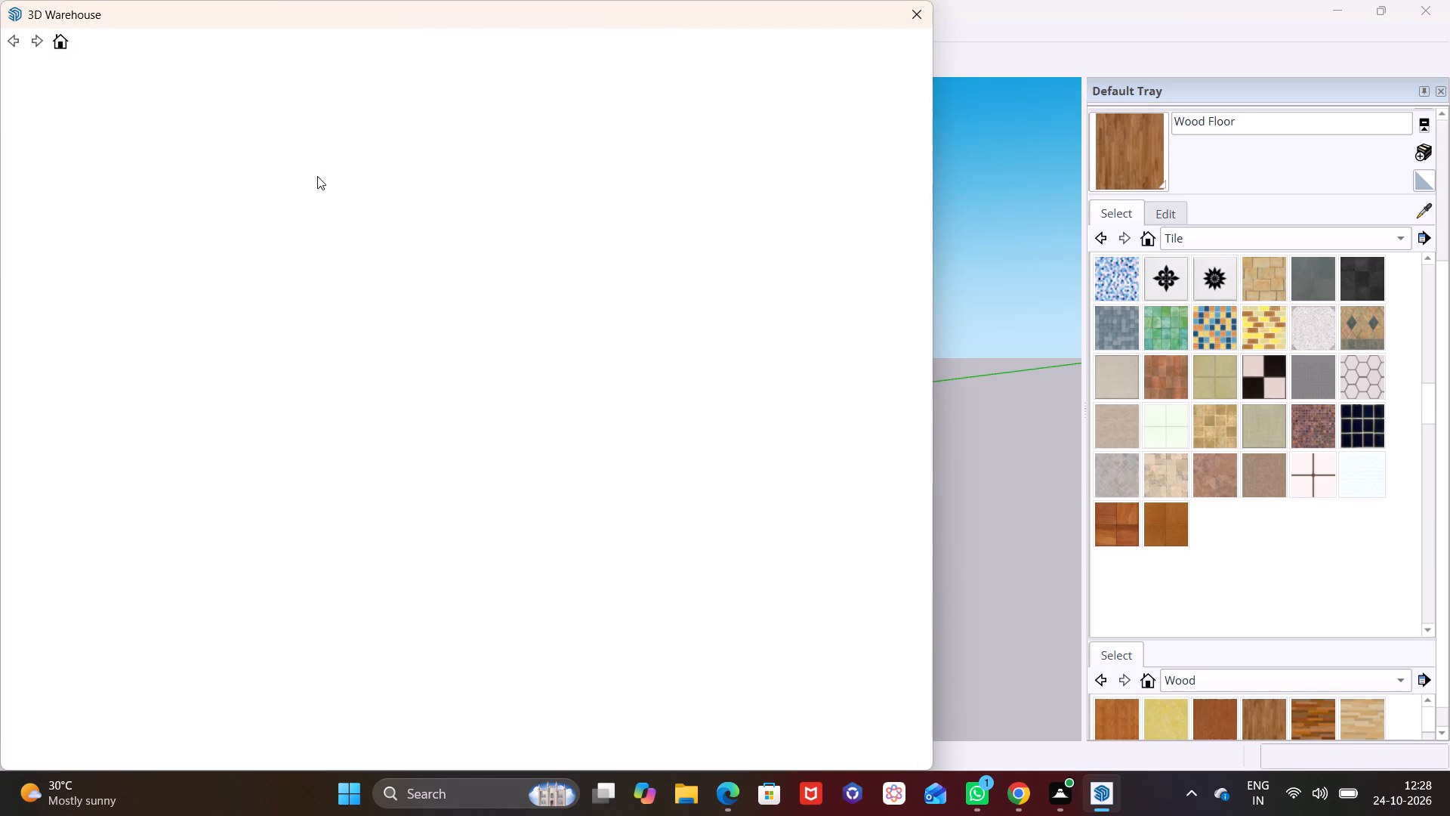
pyautogui.click(434, 88)
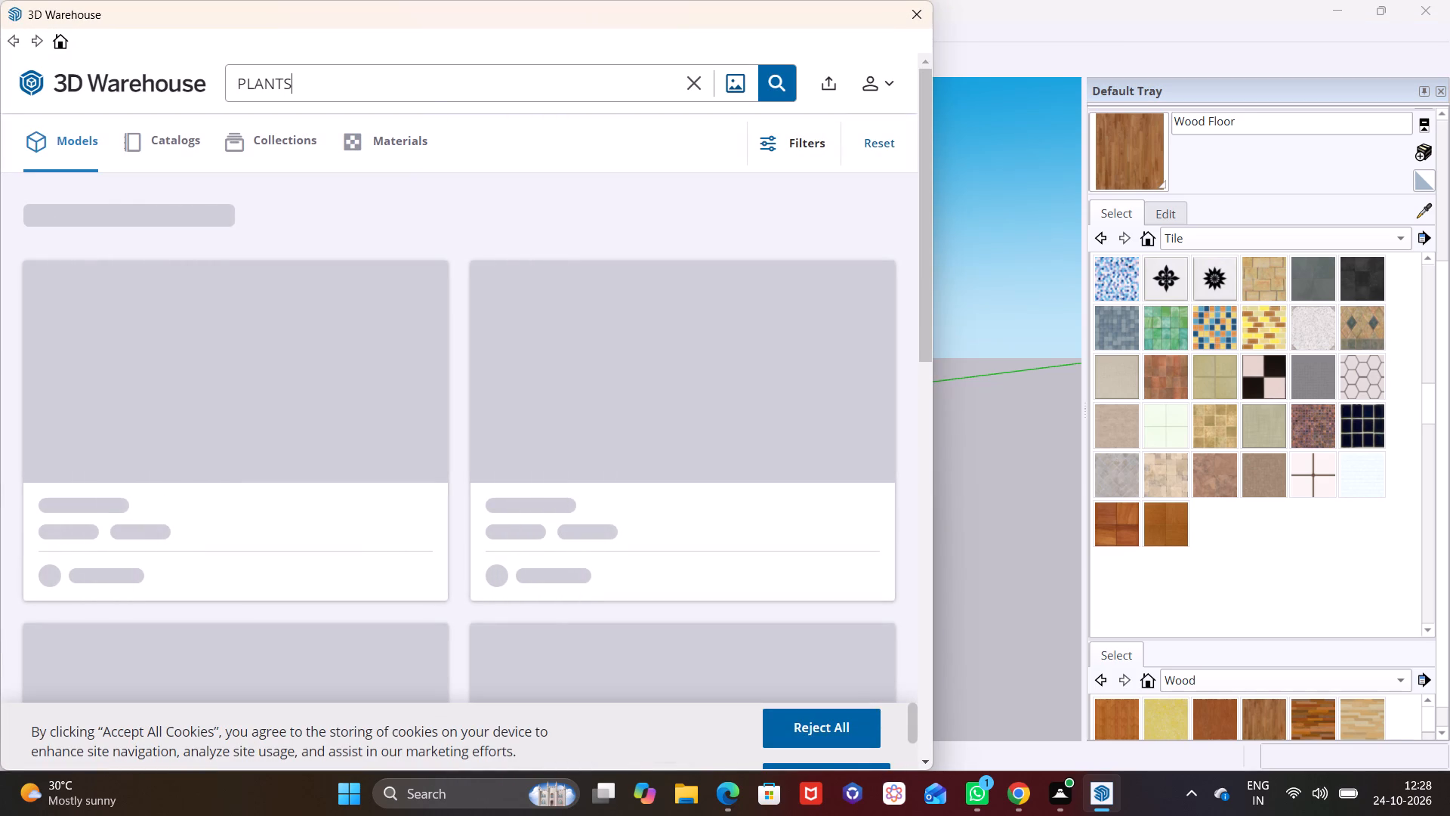
pyautogui.press('BackSpace')
pyautogui.press('BackSpace')
pyautogui.press('BackSpace')
pyautogui.press('BackSpace')
pyautogui.press('BackSpace')
pyautogui.press('BackSpace')
pyautogui.press('BackSpace')
pyautogui.press('BackSpace')
pyautogui.press('BackSpace')
pyautogui.press('BackSpace')
pyautogui.press('BackSpace')
pyautogui.press('BackSpace')
pyautogui.press('BackSpace')
pyautogui.press('BackSpace')
pyautogui.press('BackSpace')
pyautogui.press('BackSpace')
pyautogui.press('BackSpace')
pyautogui.press('BackSpace')
pyautogui.press('BackSpace')
pyautogui.press('BackSpace')
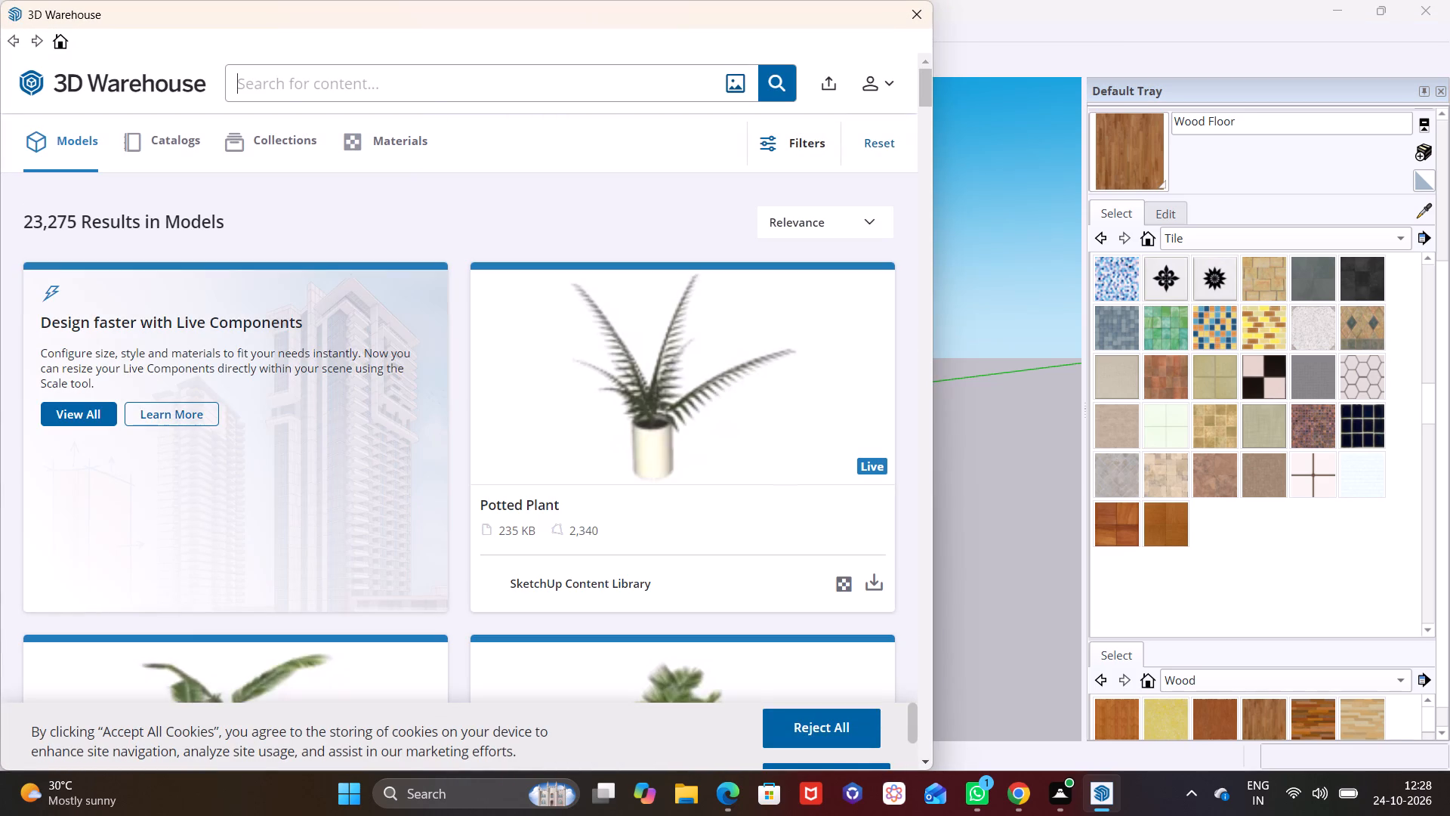
pyautogui.write('CEILING LIFHTS')
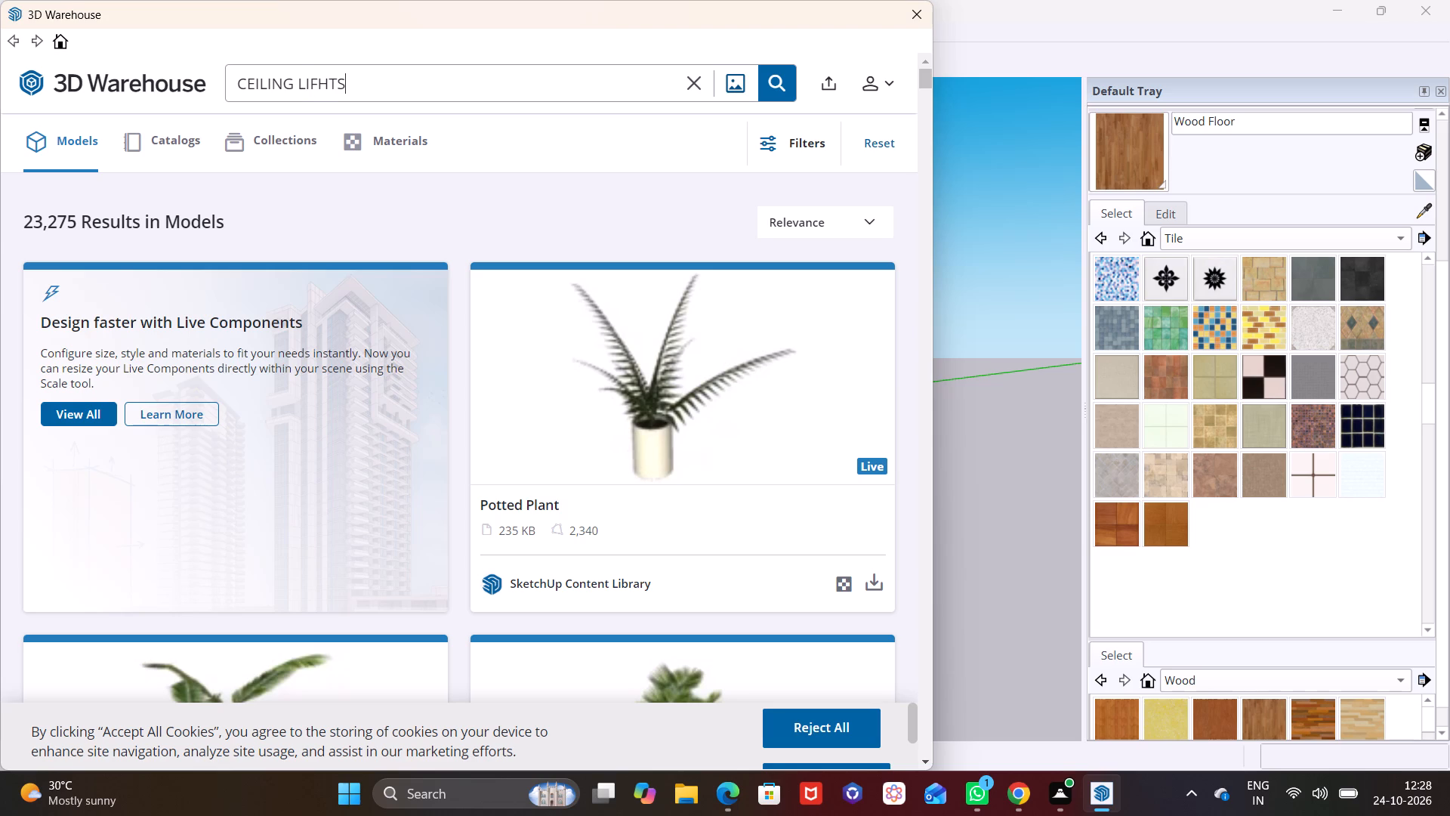
pyautogui.press('Return')
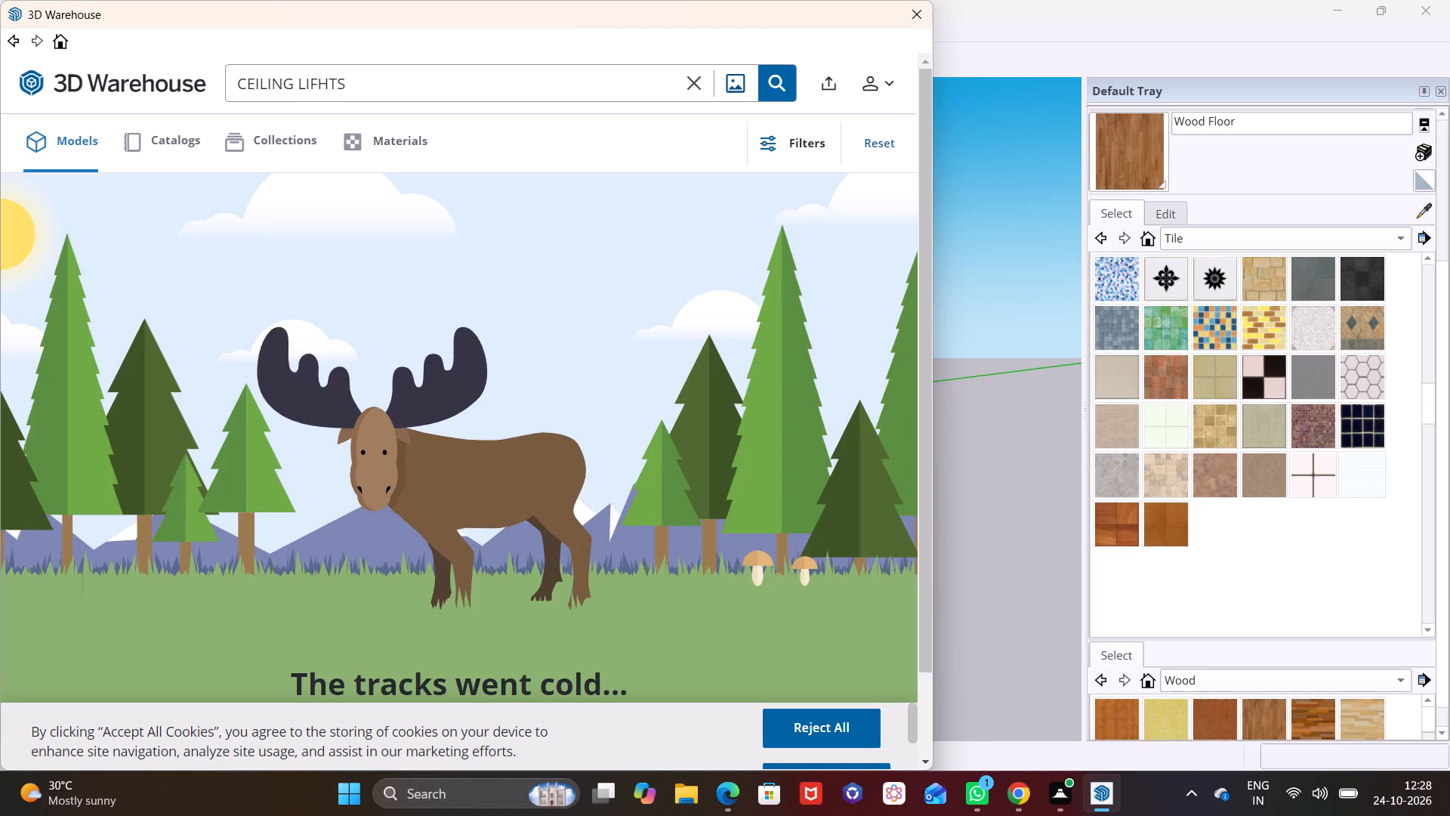
pyautogui.press('BackSpace')
pyautogui.press('BackSpace')
pyautogui.press('BackSpace')
pyautogui.press('BackSpace')
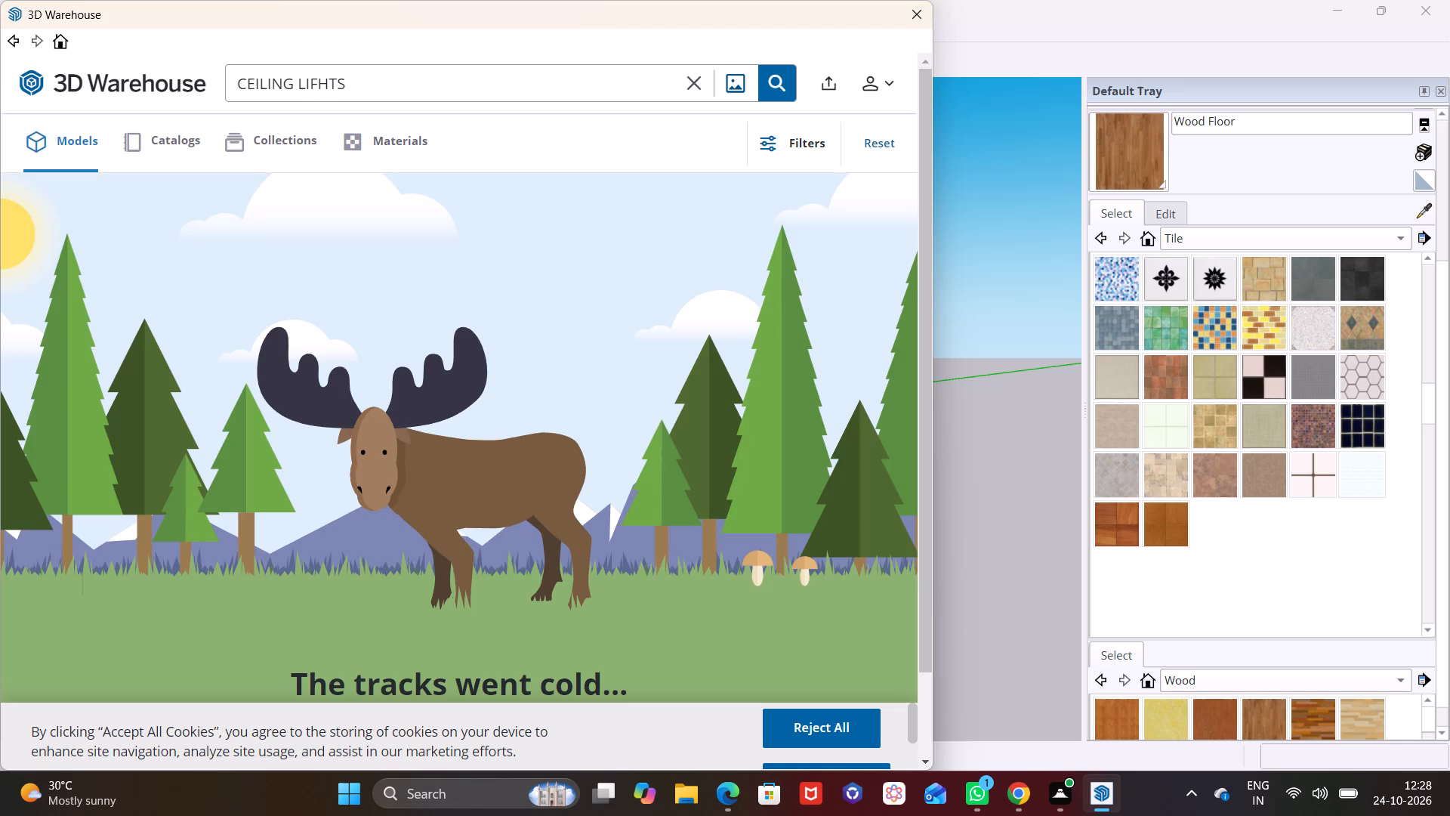
pyautogui.click(434, 88)
pyautogui.press('BackSpace')
pyautogui.press('BackSpace')
pyautogui.press('BackSpace')
pyautogui.press('BackSpace')
pyautogui.write('GHTS')
pyautogui.press('Return')
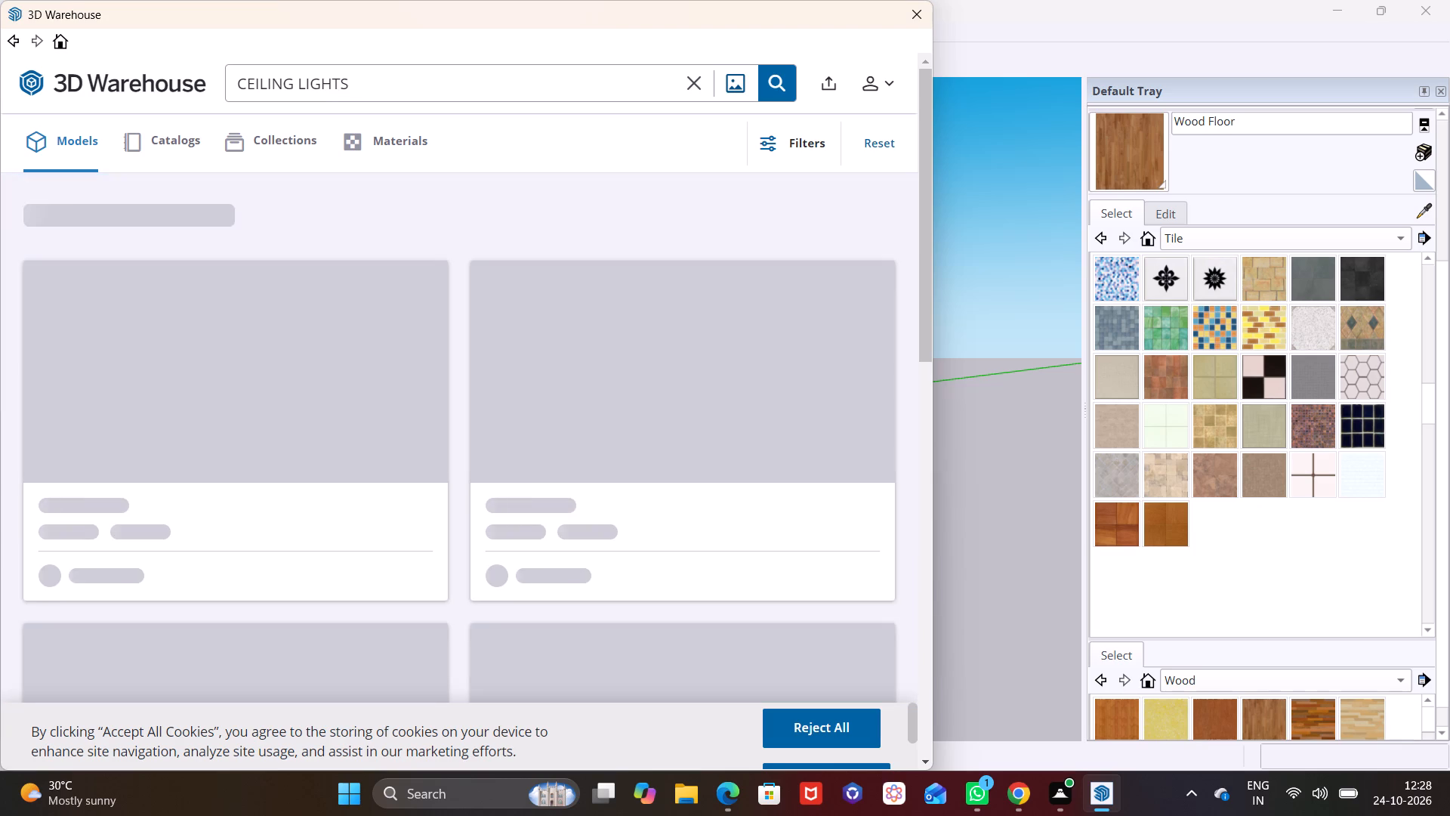
# Browse the ceiling light models for a simple fixture suitable for the balcony ceilings.
pyautogui.scroll(-1, 437, 90)
pyautogui.scroll(-4, 409, 165)
pyautogui.scroll(-2, 521, 264)
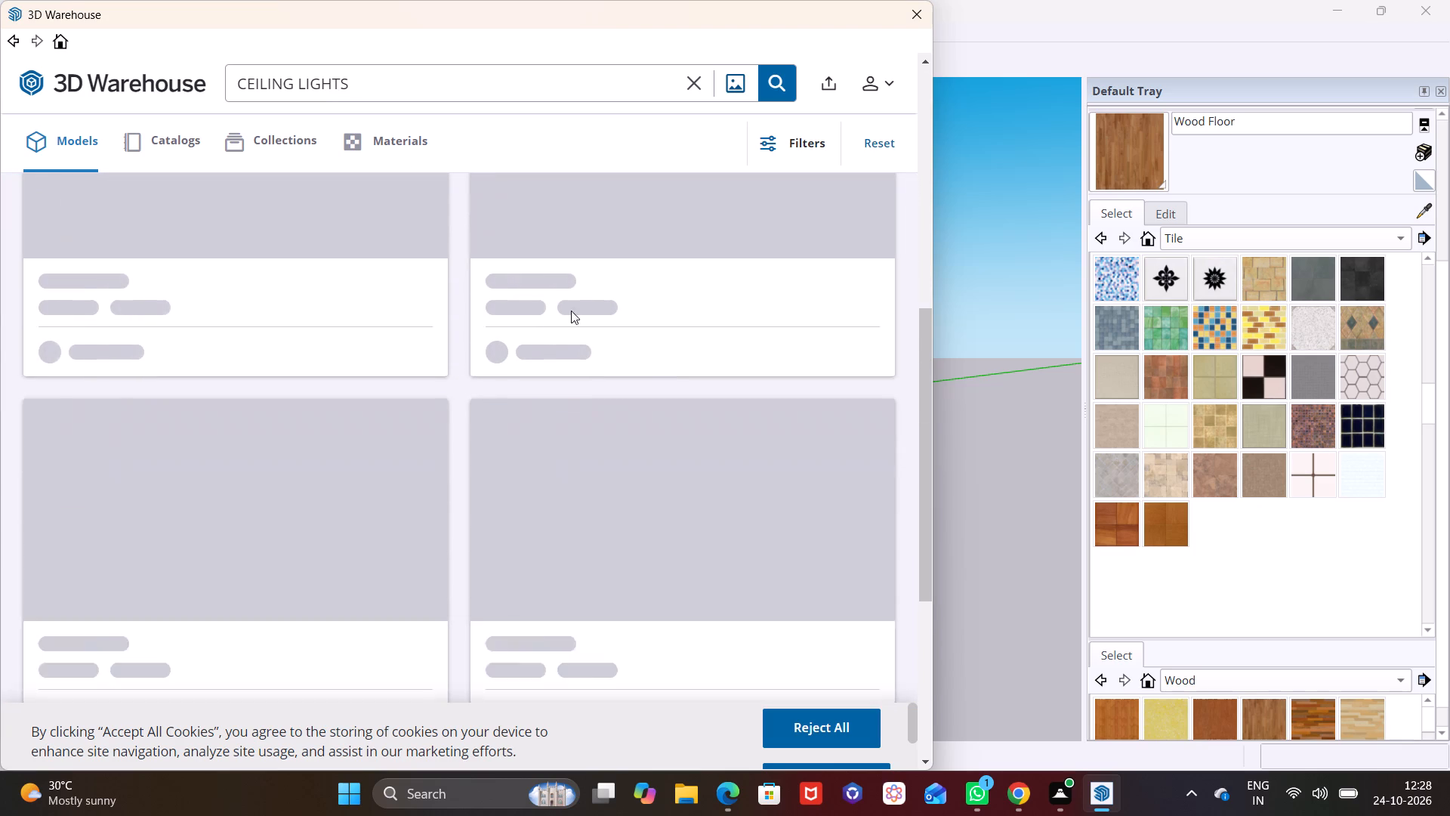
pyautogui.doubleClick(929, 759)
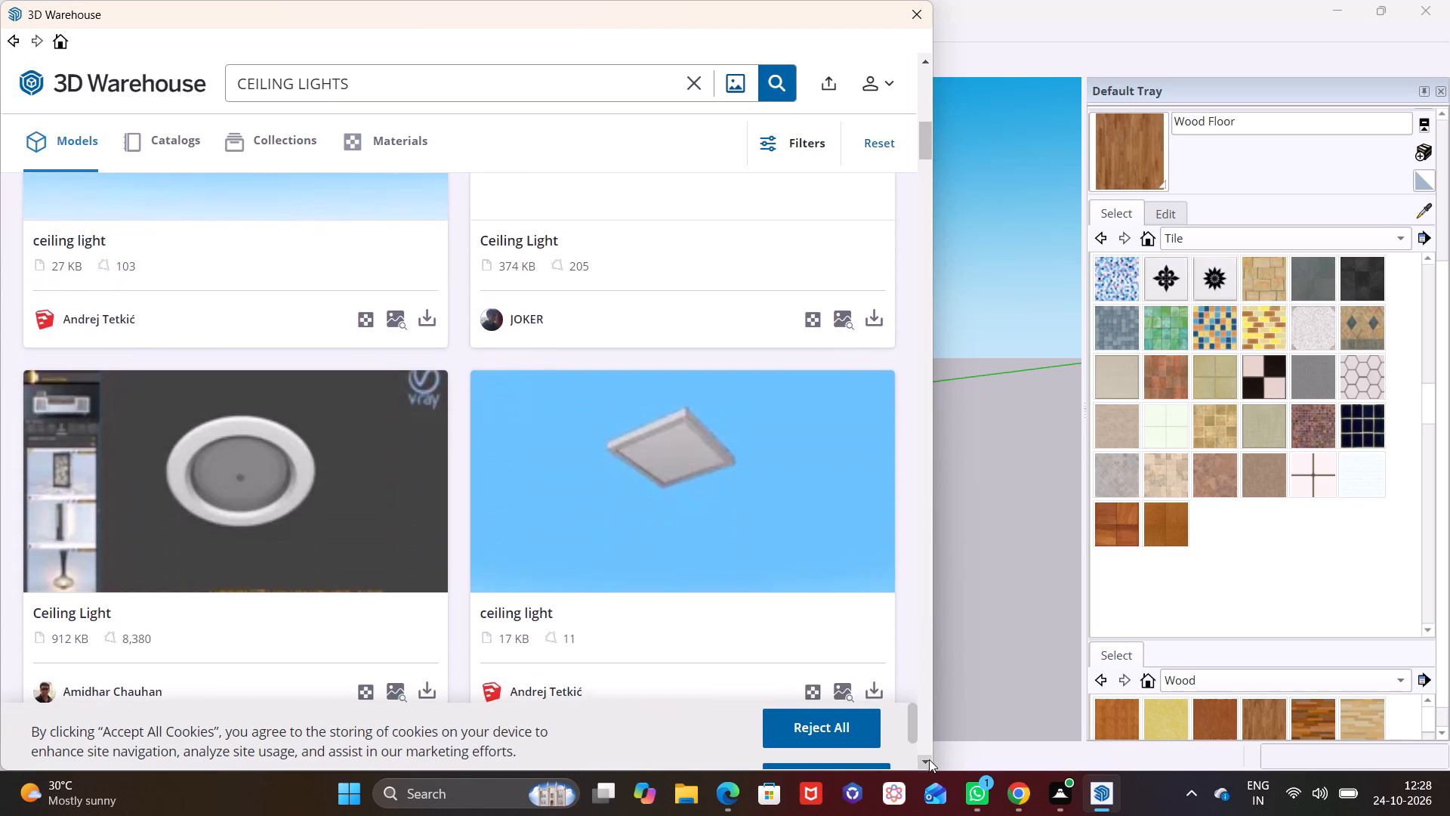
pyautogui.click(929, 759)
pyautogui.click(928, 759)
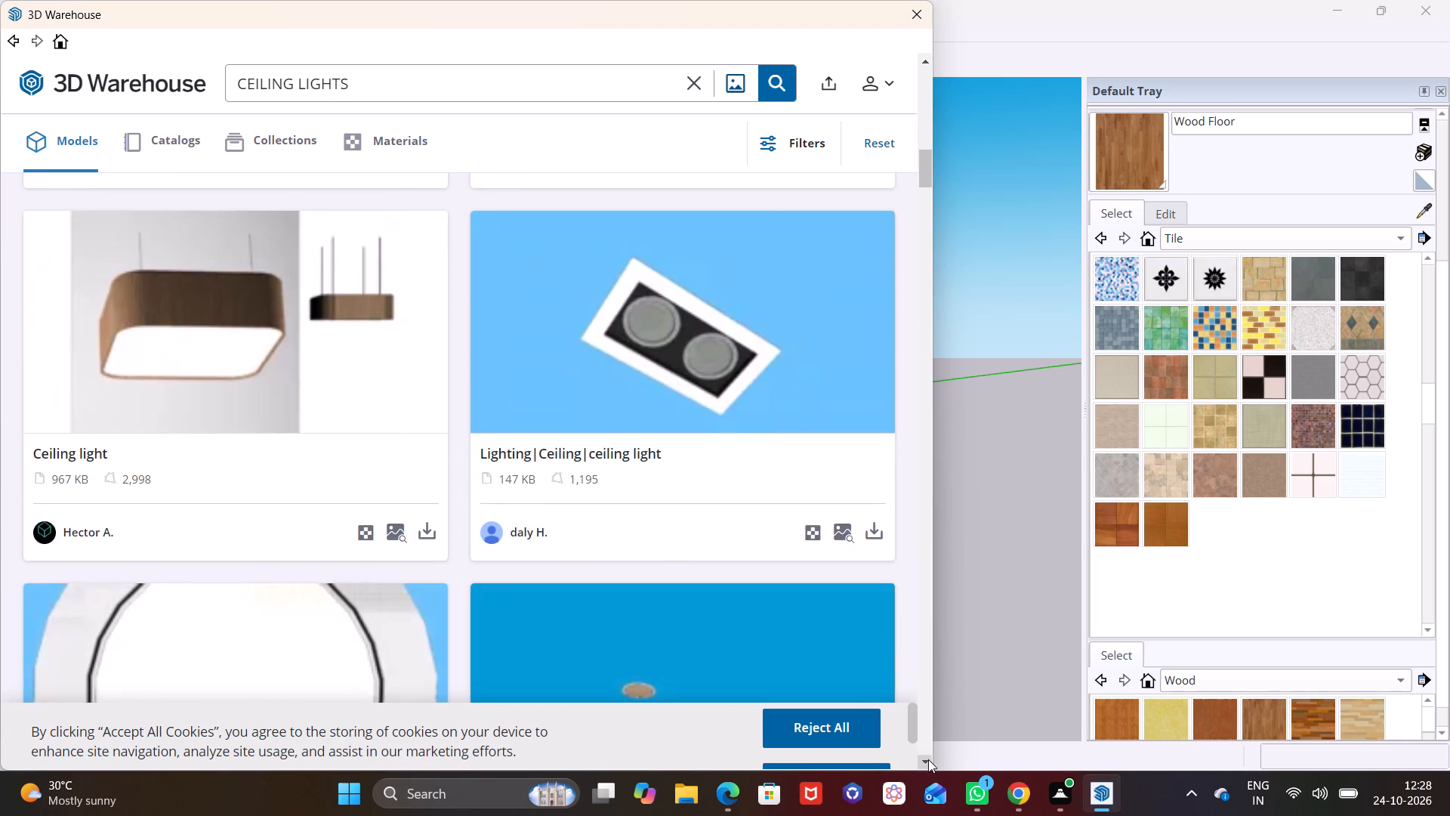
pyautogui.click(928, 759)
pyautogui.click(928, 759)
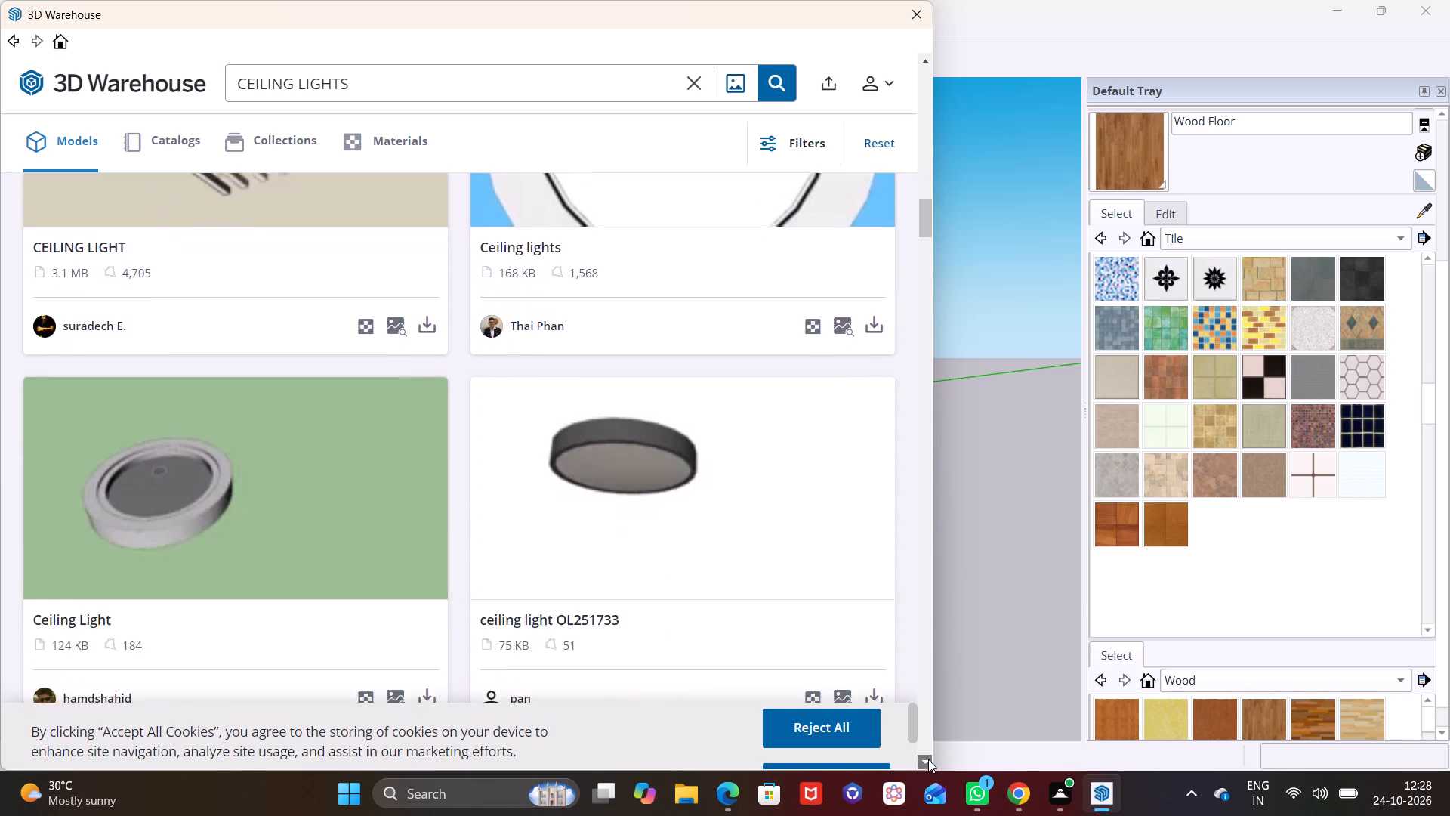
pyautogui.click(928, 759)
pyautogui.click(928, 759)
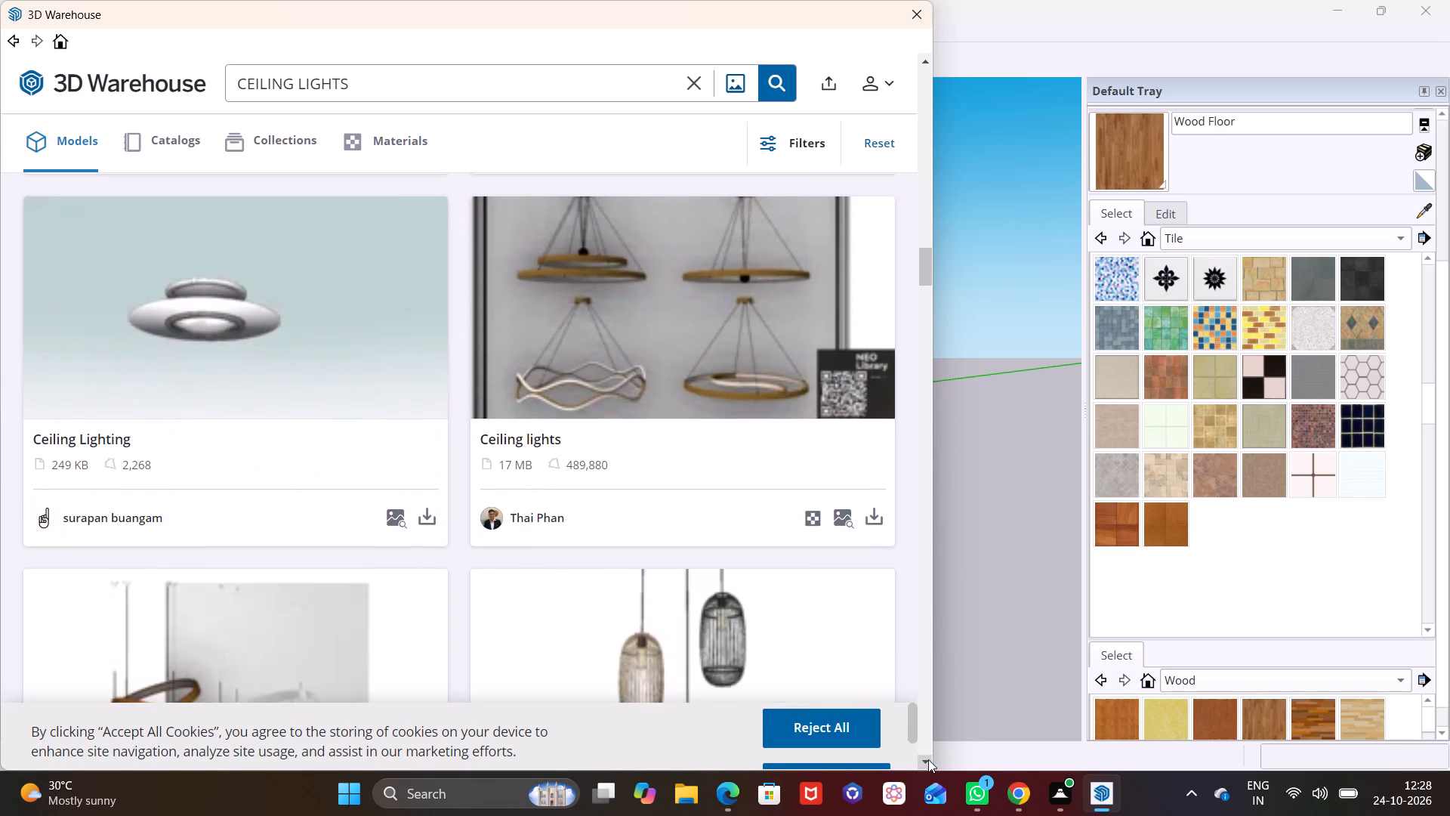
pyautogui.click(928, 759)
pyautogui.click(928, 759)
pyautogui.click(928, 759)
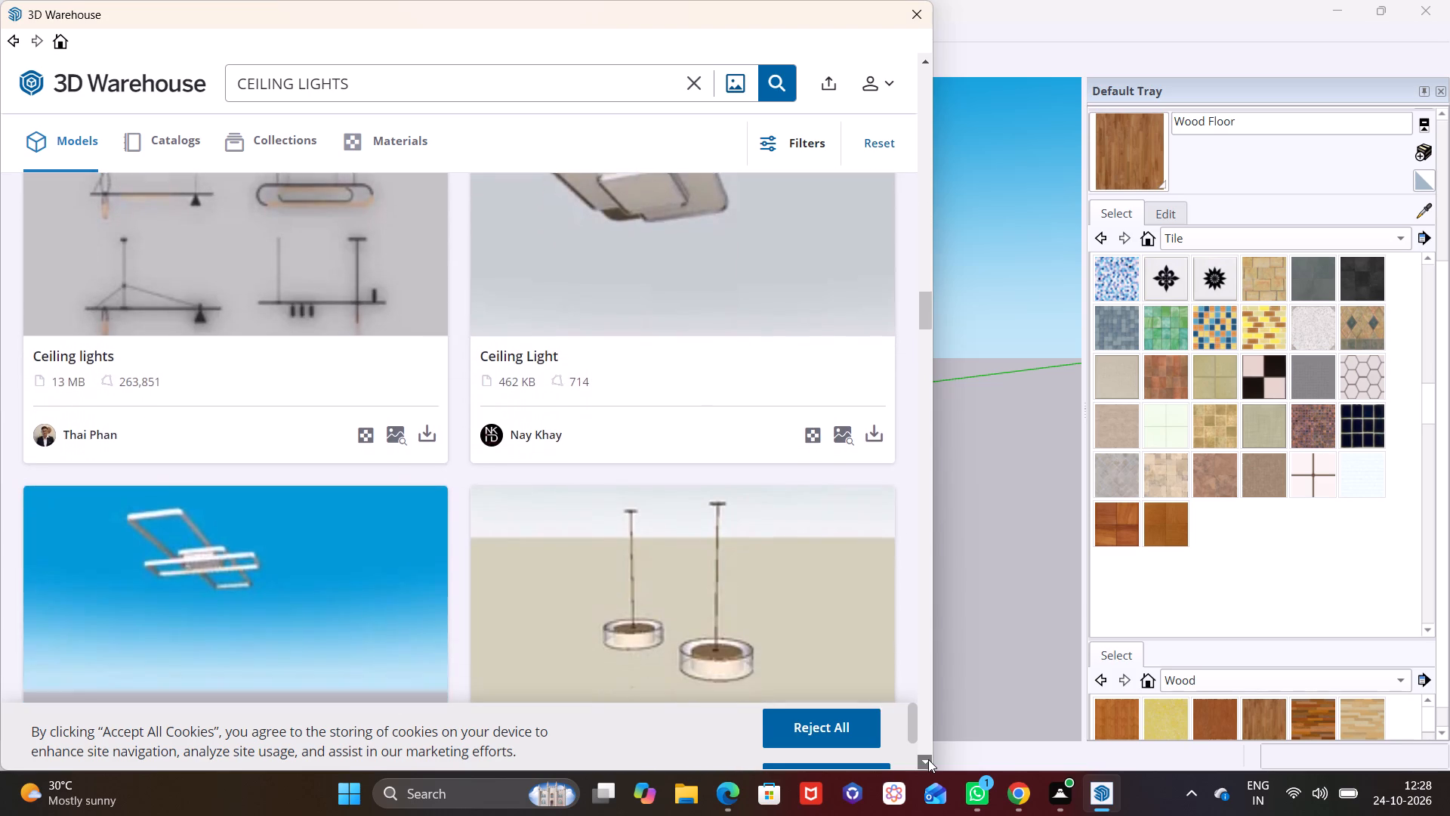
pyautogui.click(928, 759)
pyautogui.click(928, 759)
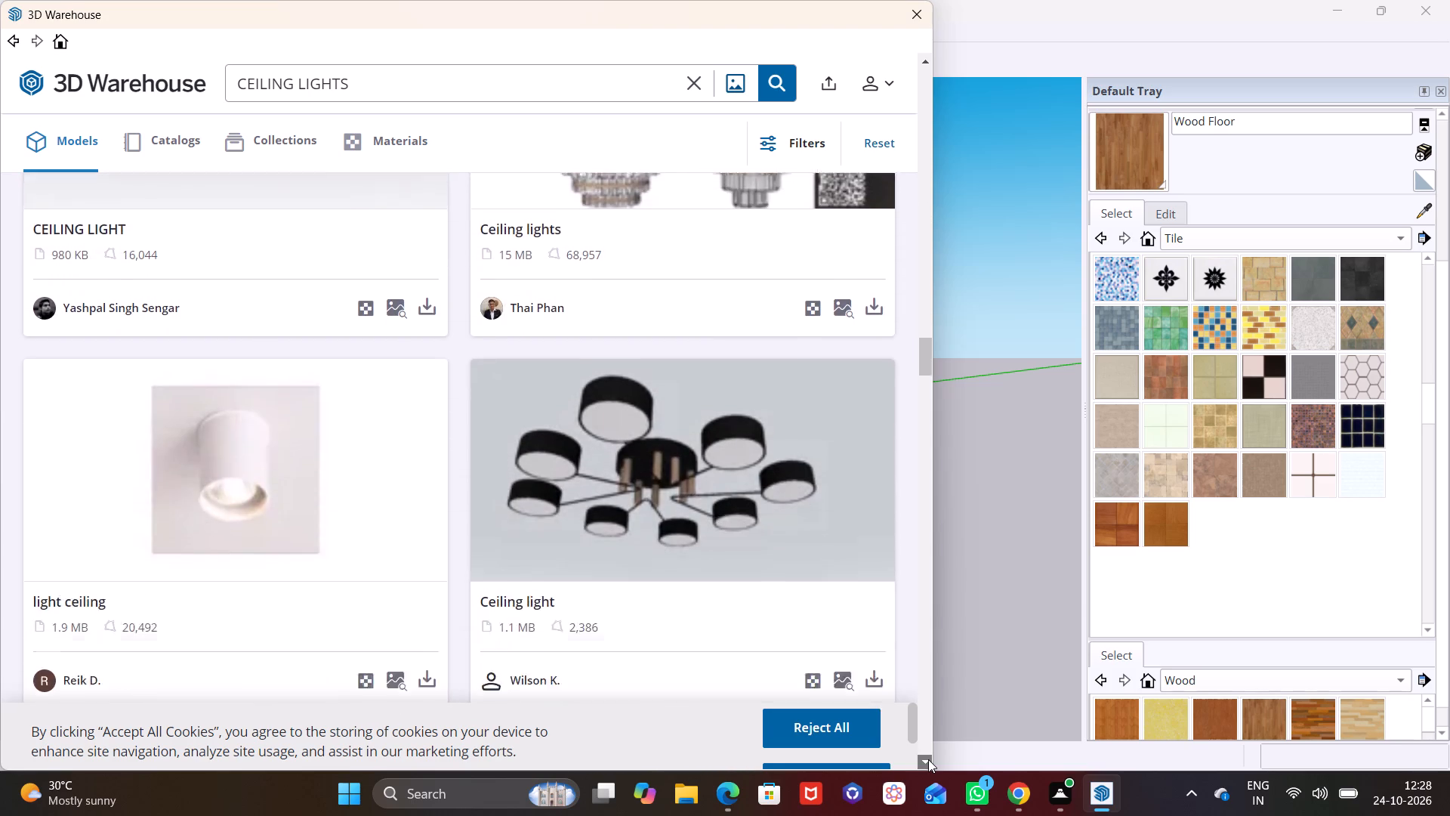
pyautogui.click(927, 761)
pyautogui.click(927, 761)
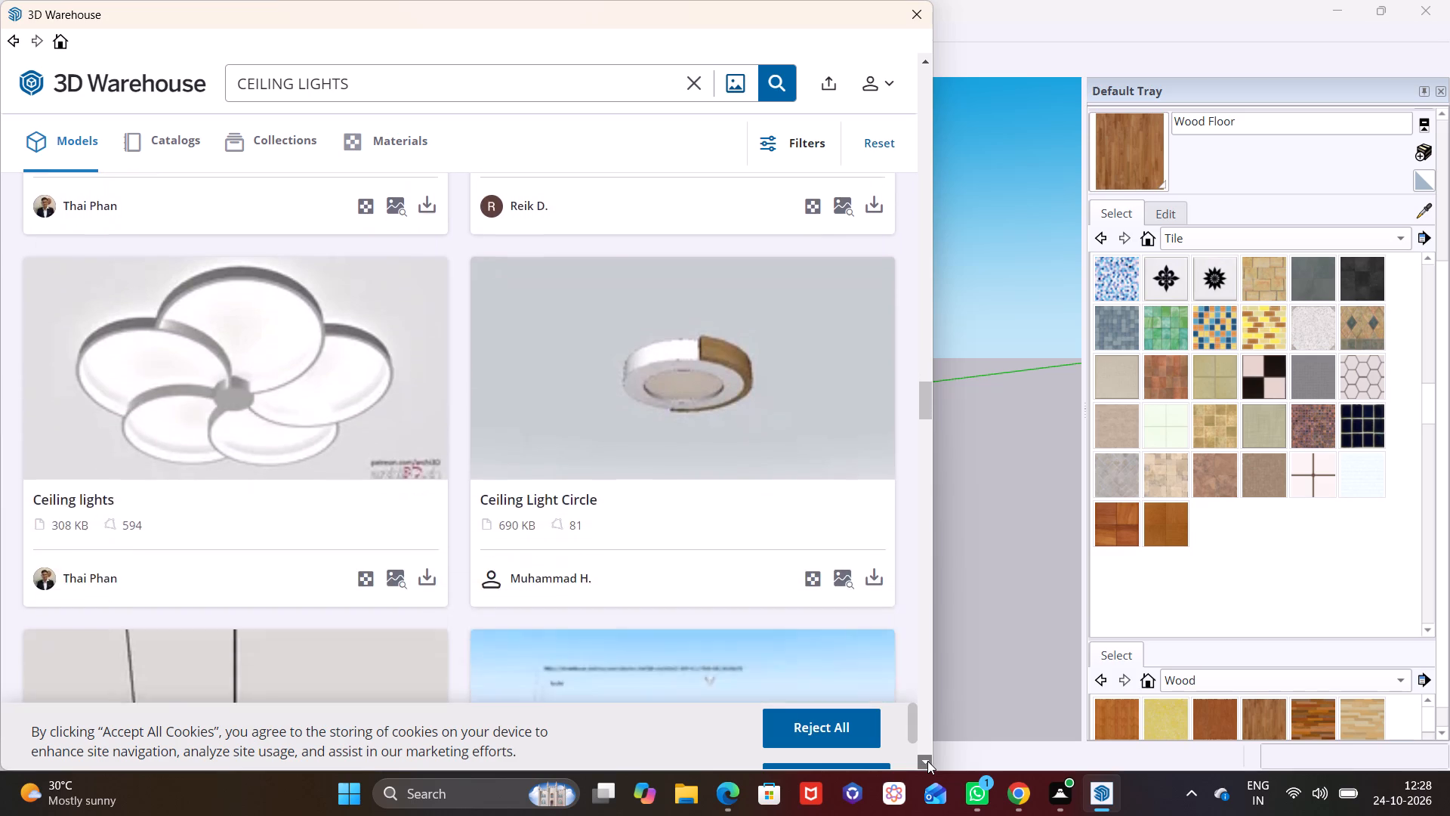
pyautogui.click(927, 764)
pyautogui.click(927, 764)
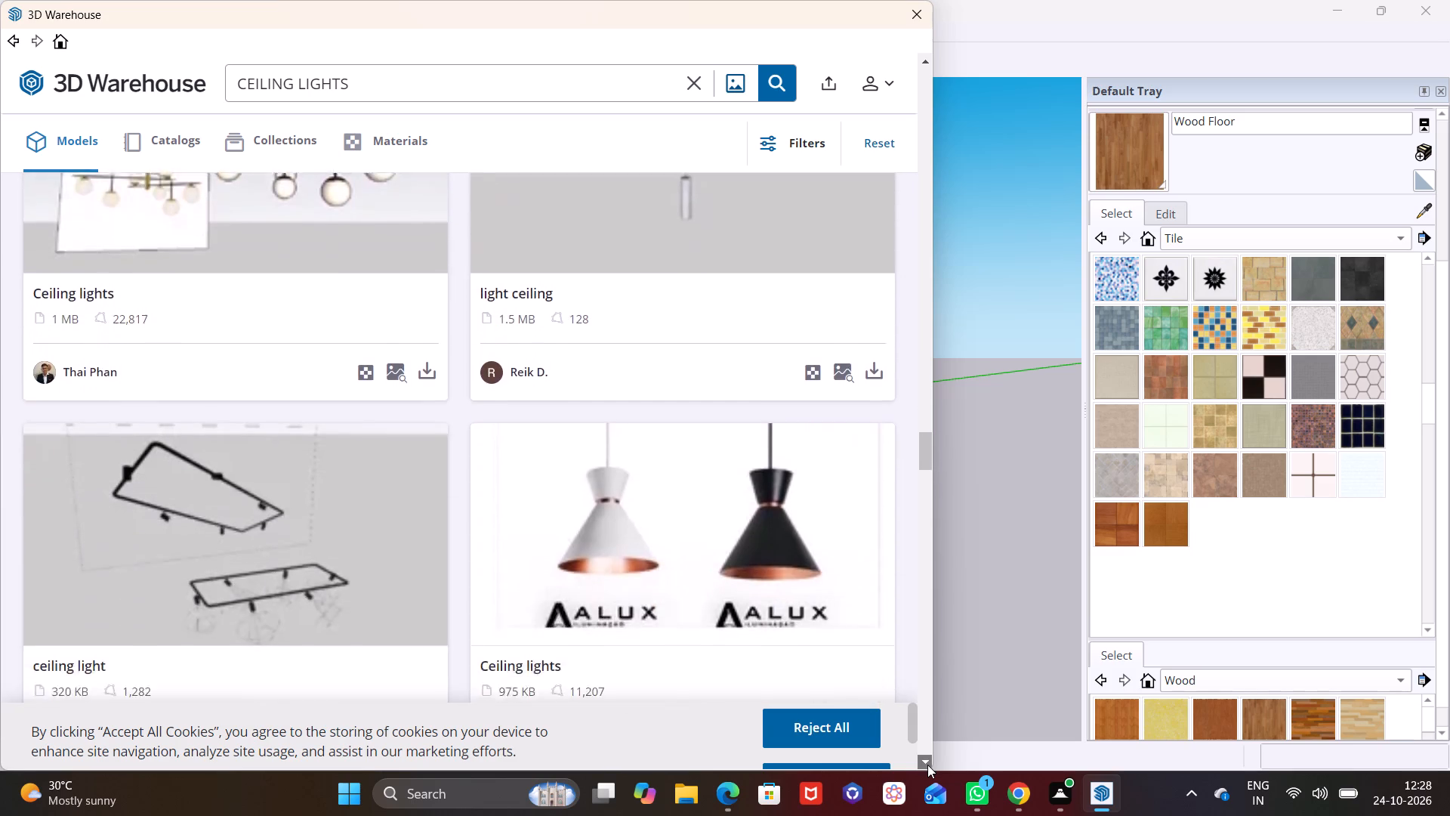
pyautogui.click(927, 765)
pyautogui.click(927, 765)
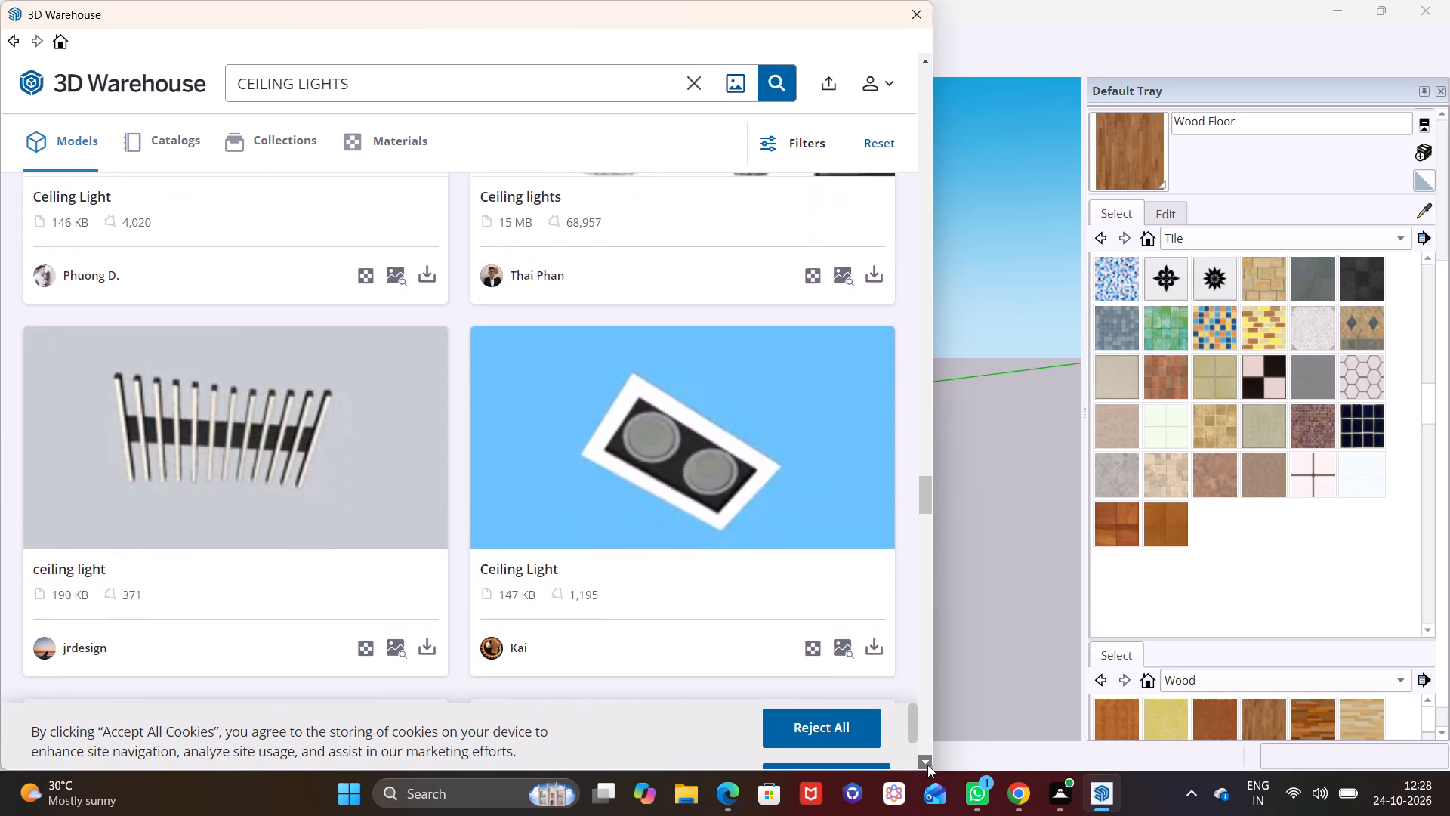
pyautogui.click(927, 765)
pyautogui.click(927, 765)
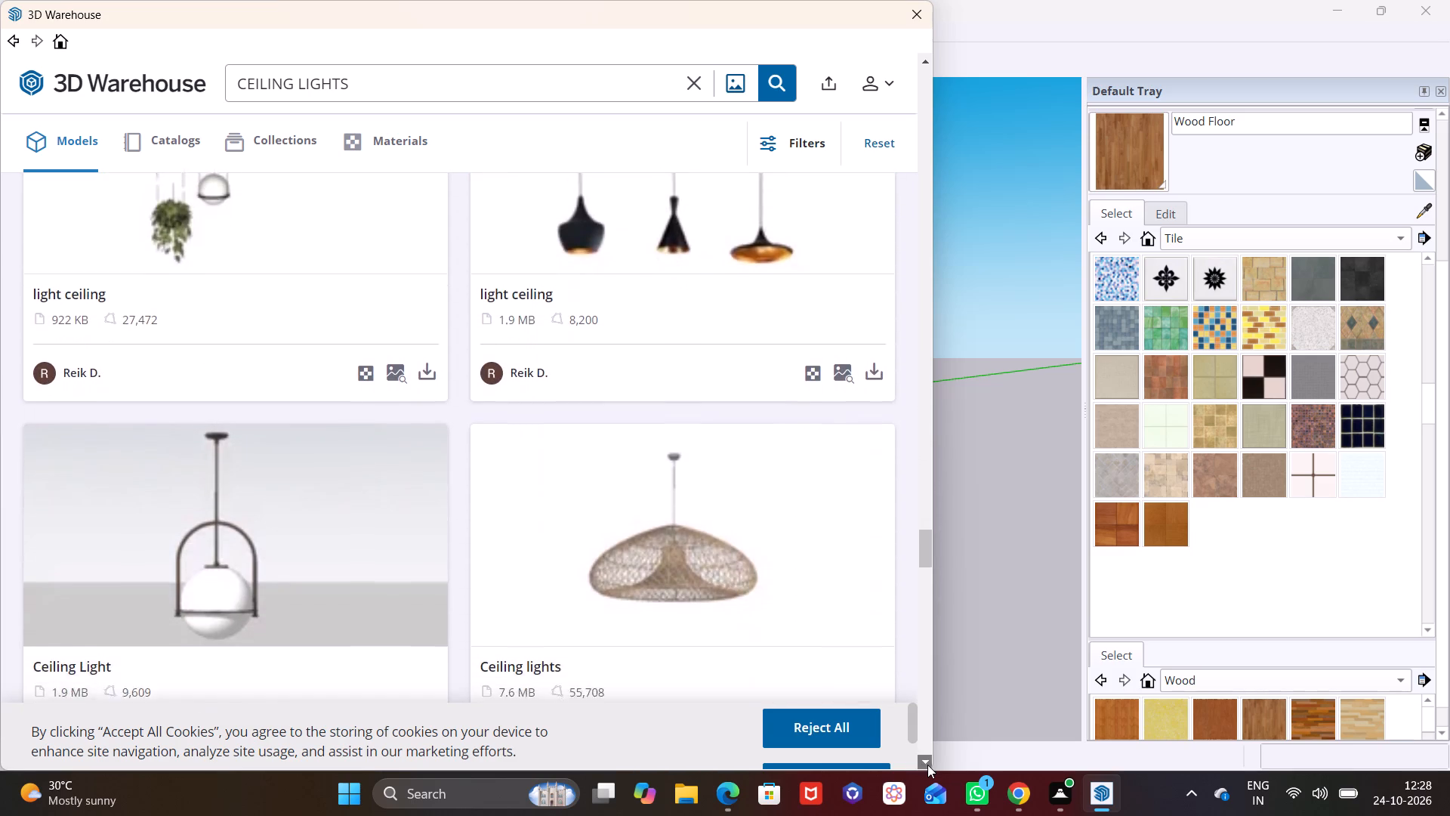
pyautogui.click(927, 765)
pyautogui.click(927, 765)
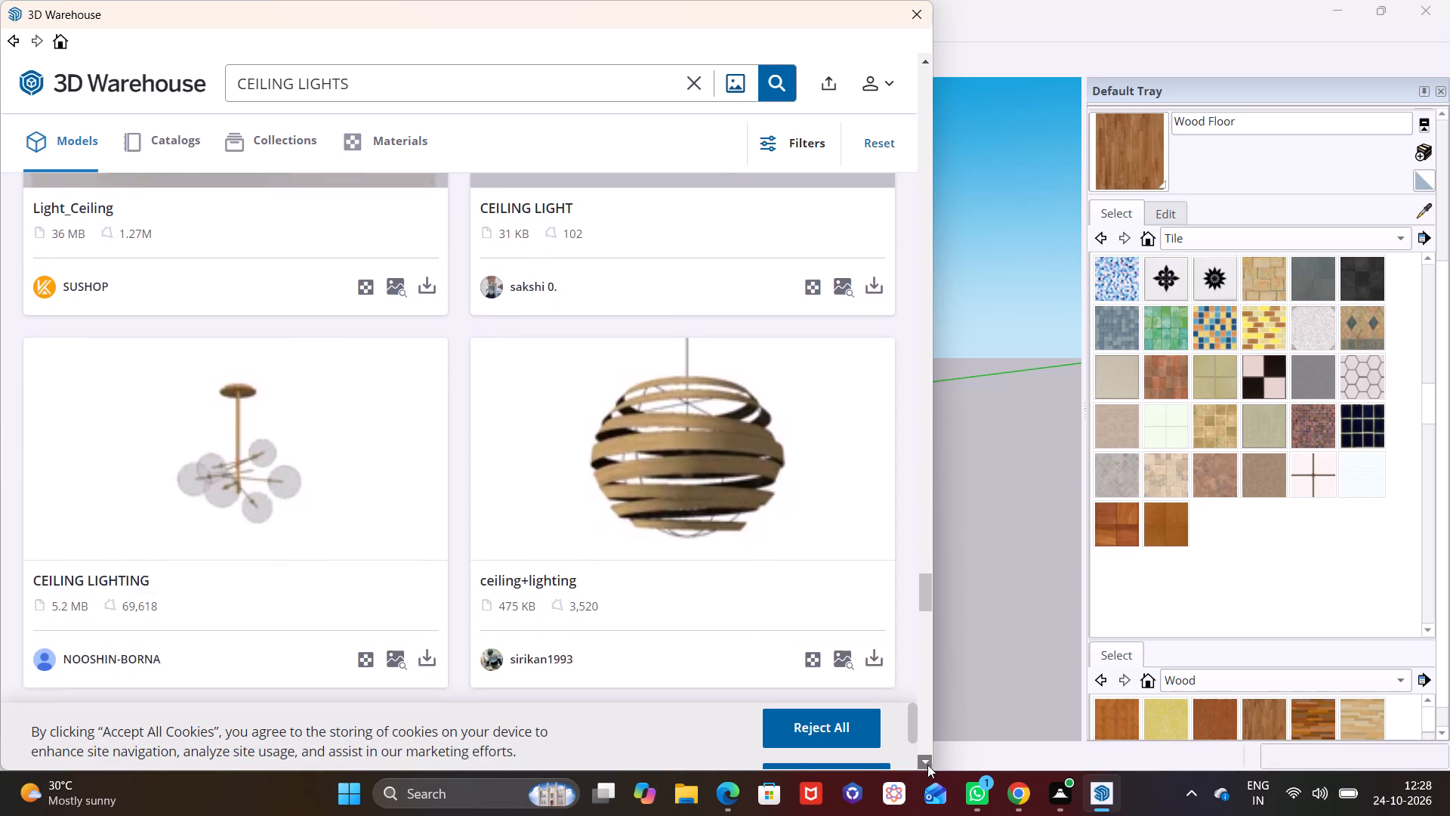
pyautogui.click(927, 765)
pyautogui.click(927, 765)
pyautogui.click(927, 765)
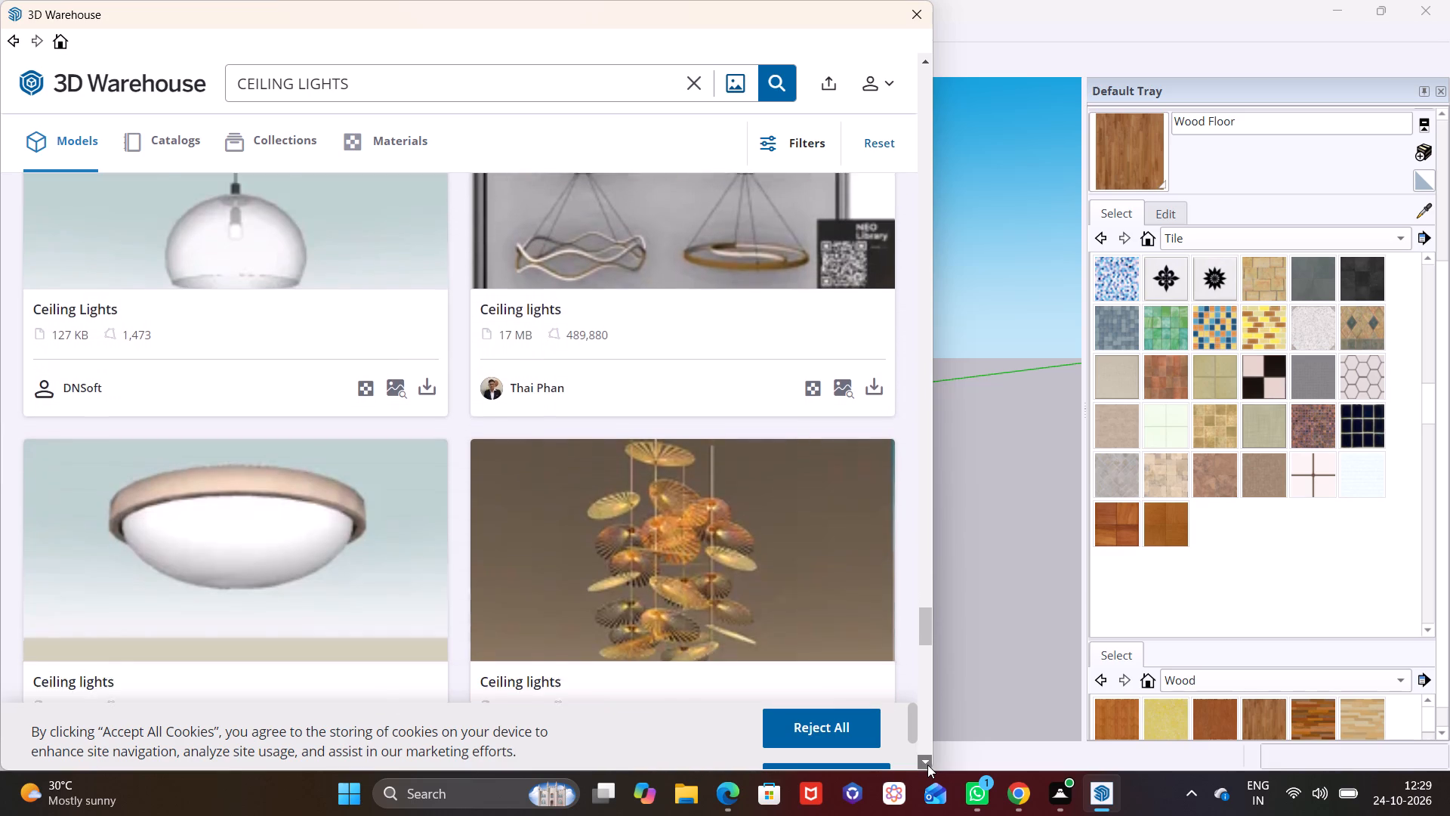
# Load the round dome ceiling light with the beige rim into the model and place it at the balcony below the top one.
pyautogui.click(424, 666)
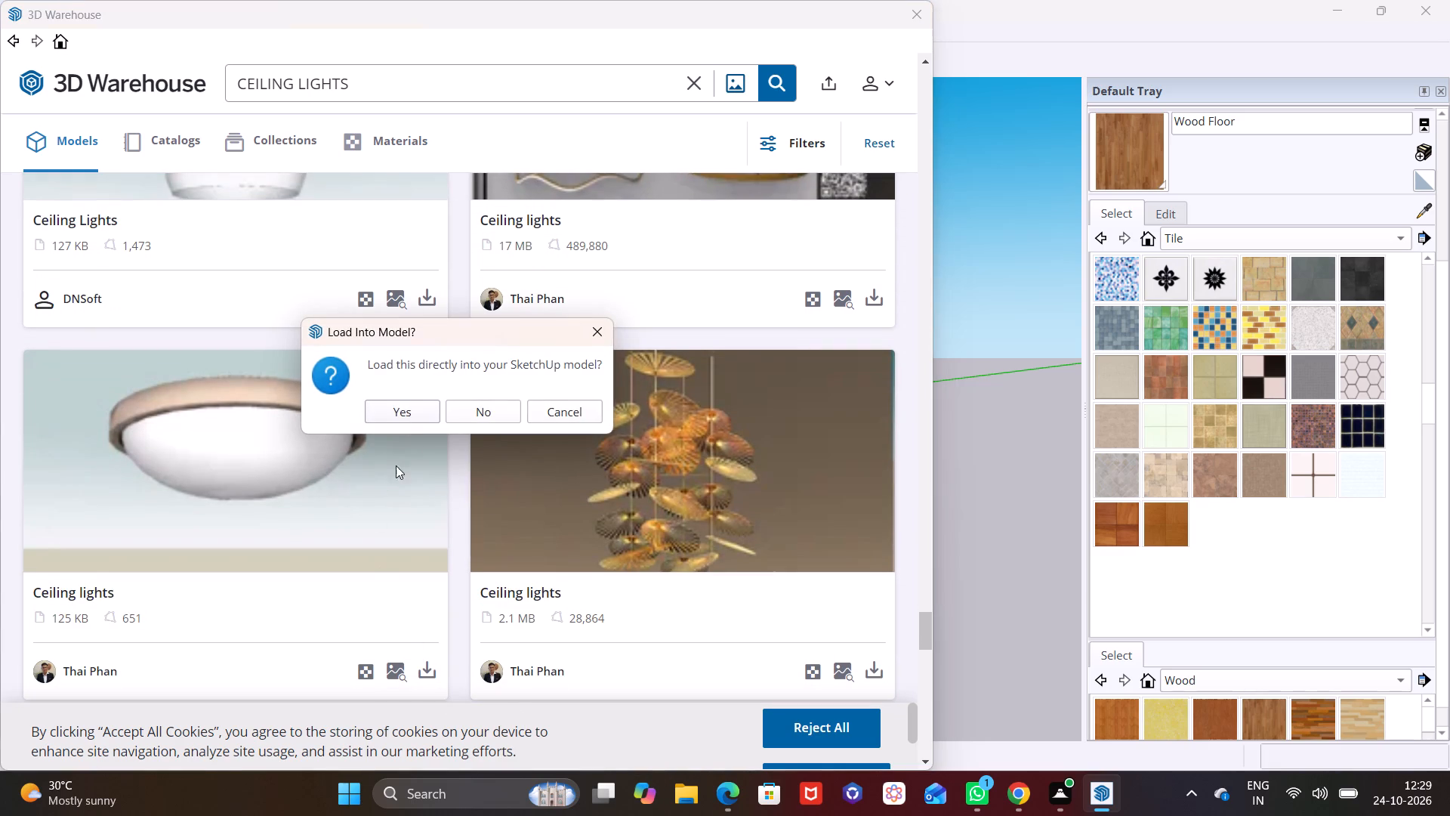
pyautogui.click(418, 414)
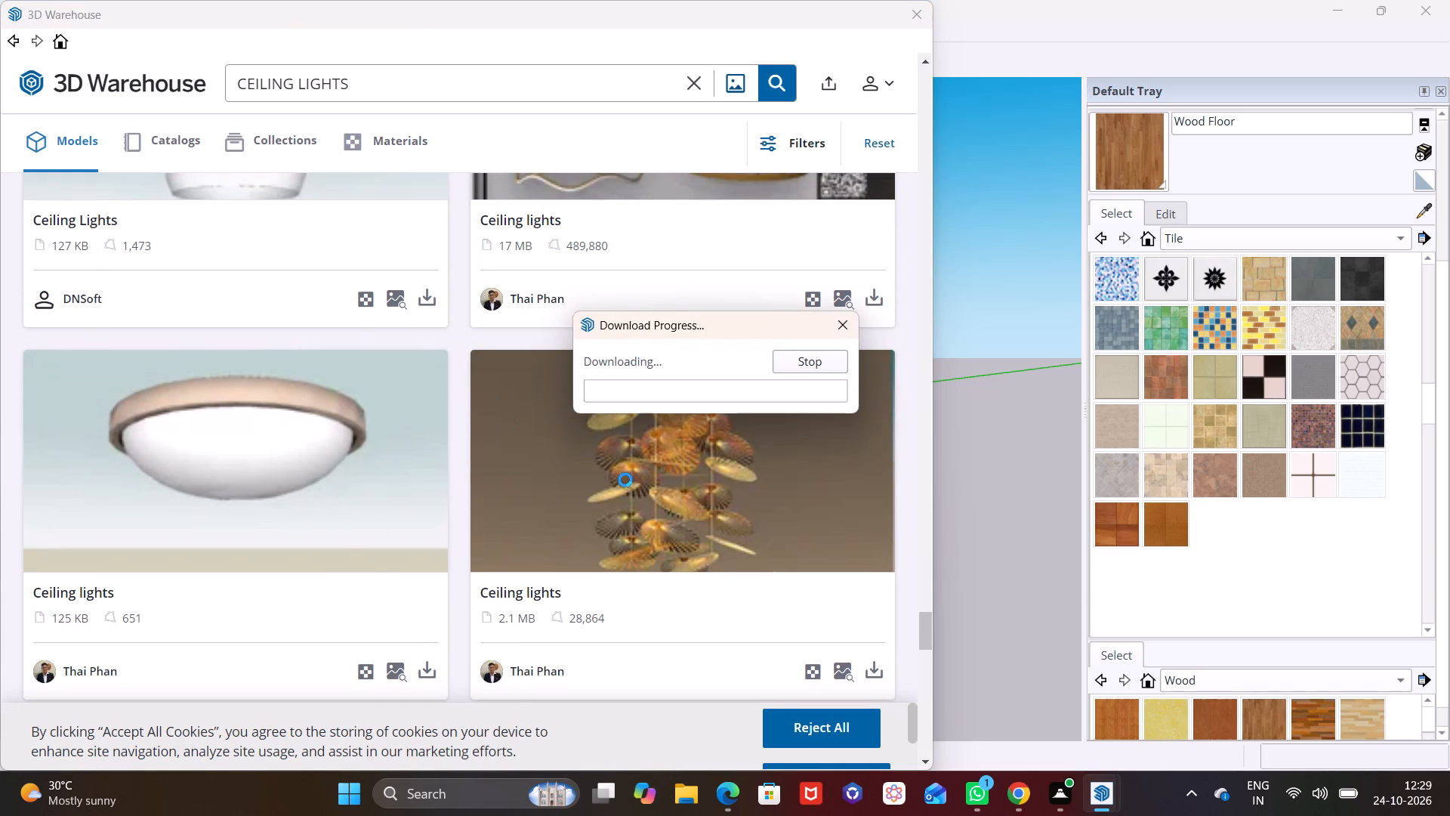
pyautogui.scroll(6, 353, 347)
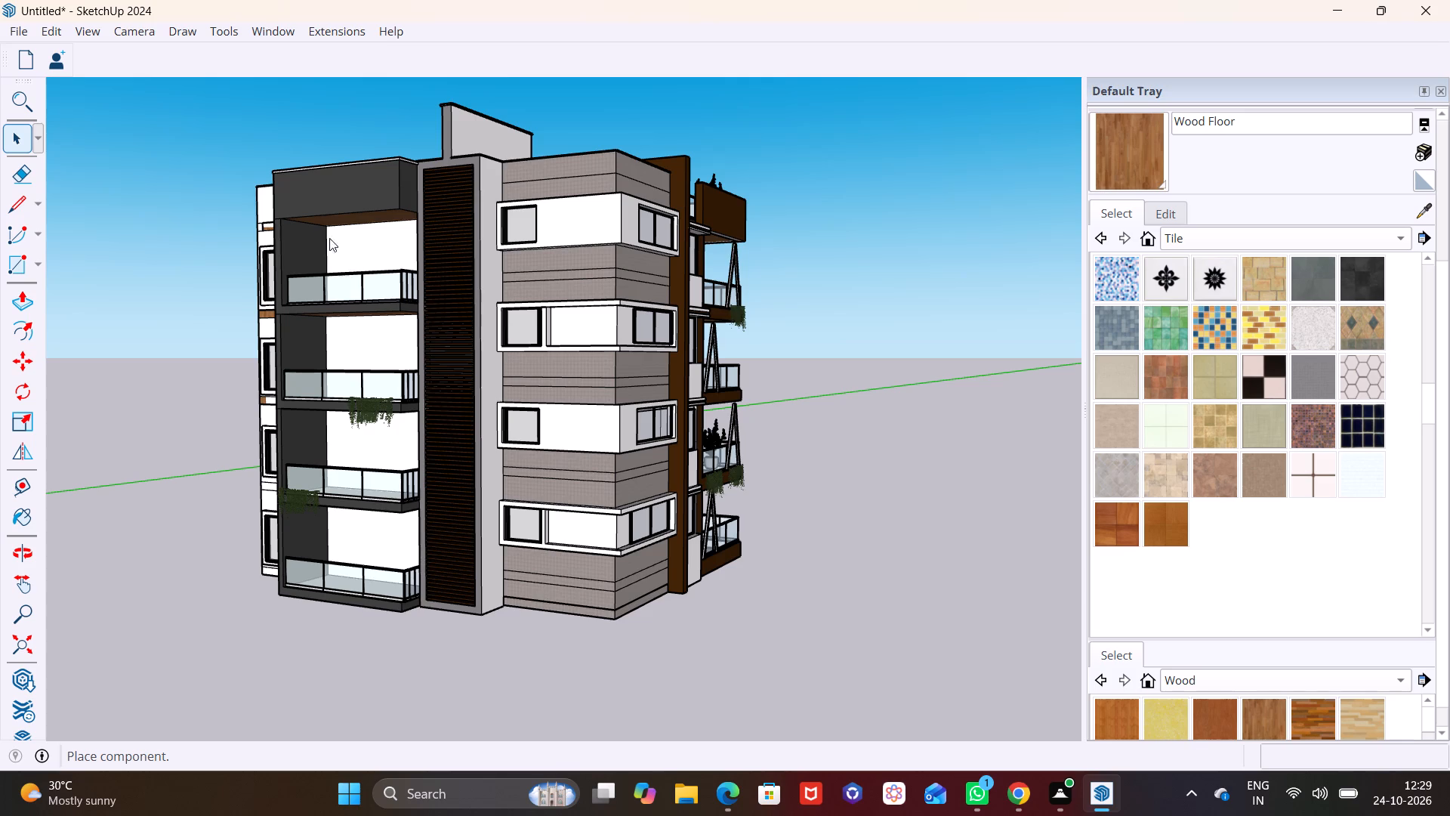
pyautogui.scroll(12, 328, 231)
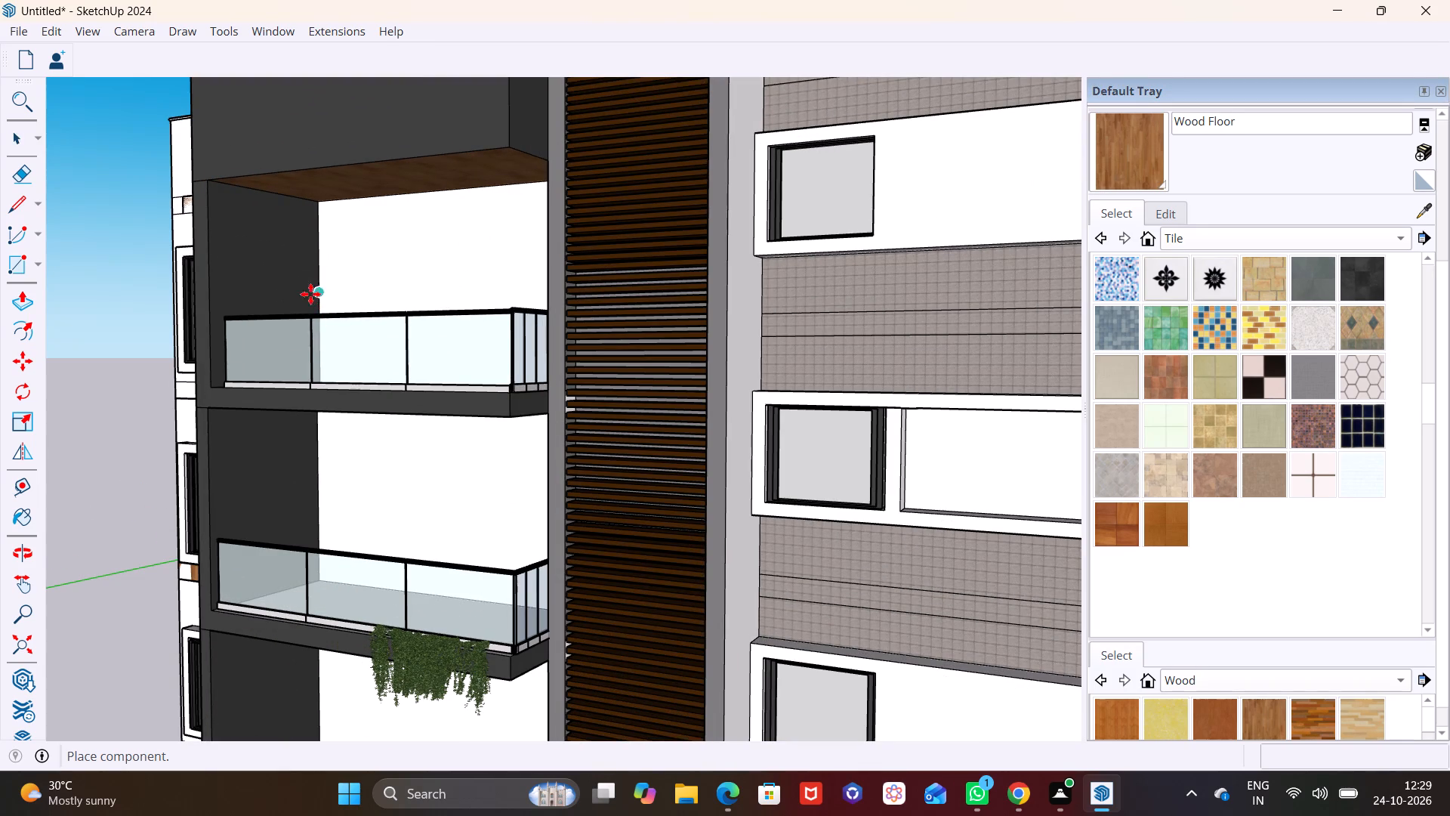
pyautogui.click(253, 497)
pyautogui.press('space')
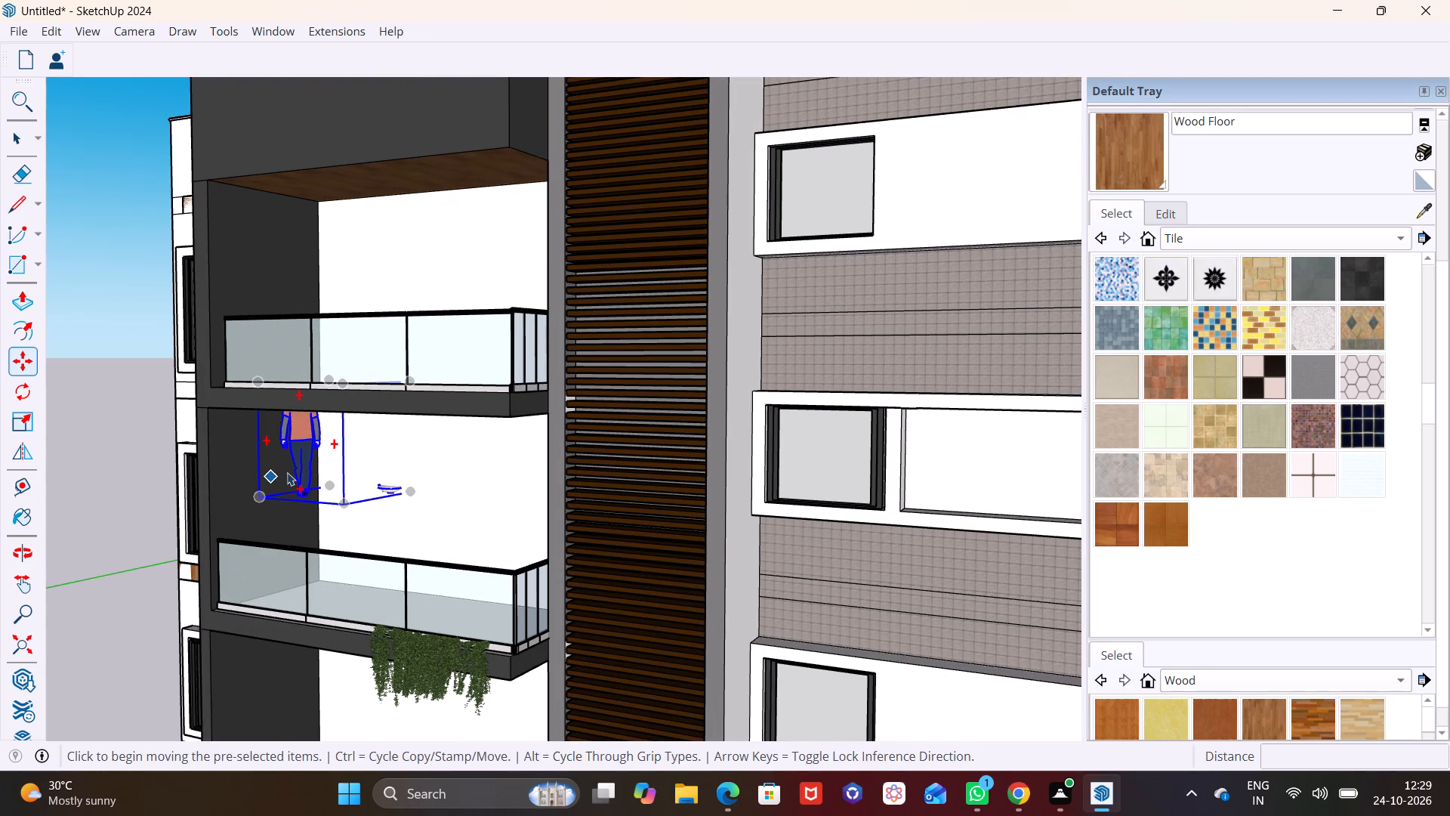
# Delete the human figure from inside the imported ceiling light component.
pyautogui.tripleClick(302, 468)
pyautogui.press('Delete')
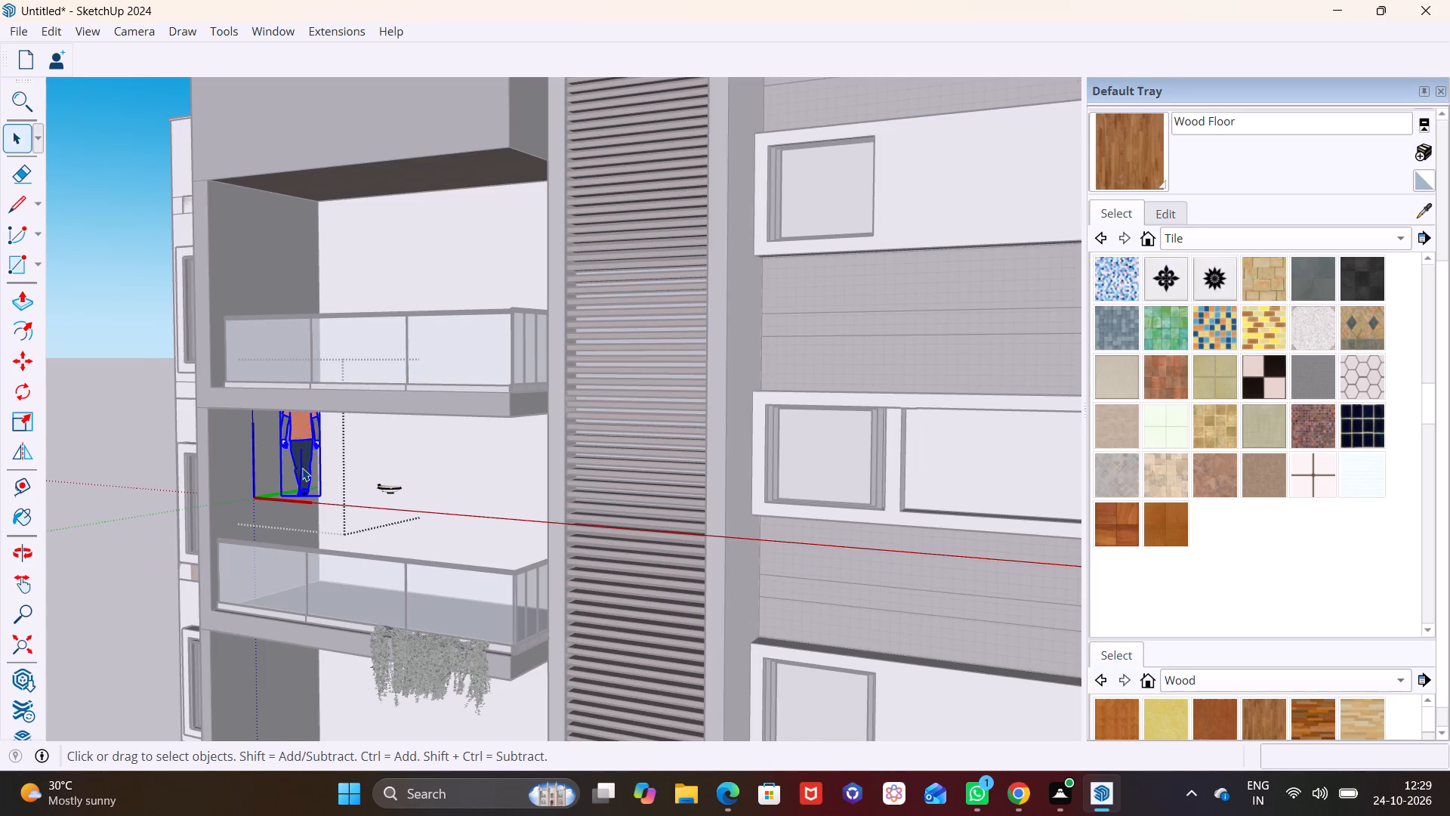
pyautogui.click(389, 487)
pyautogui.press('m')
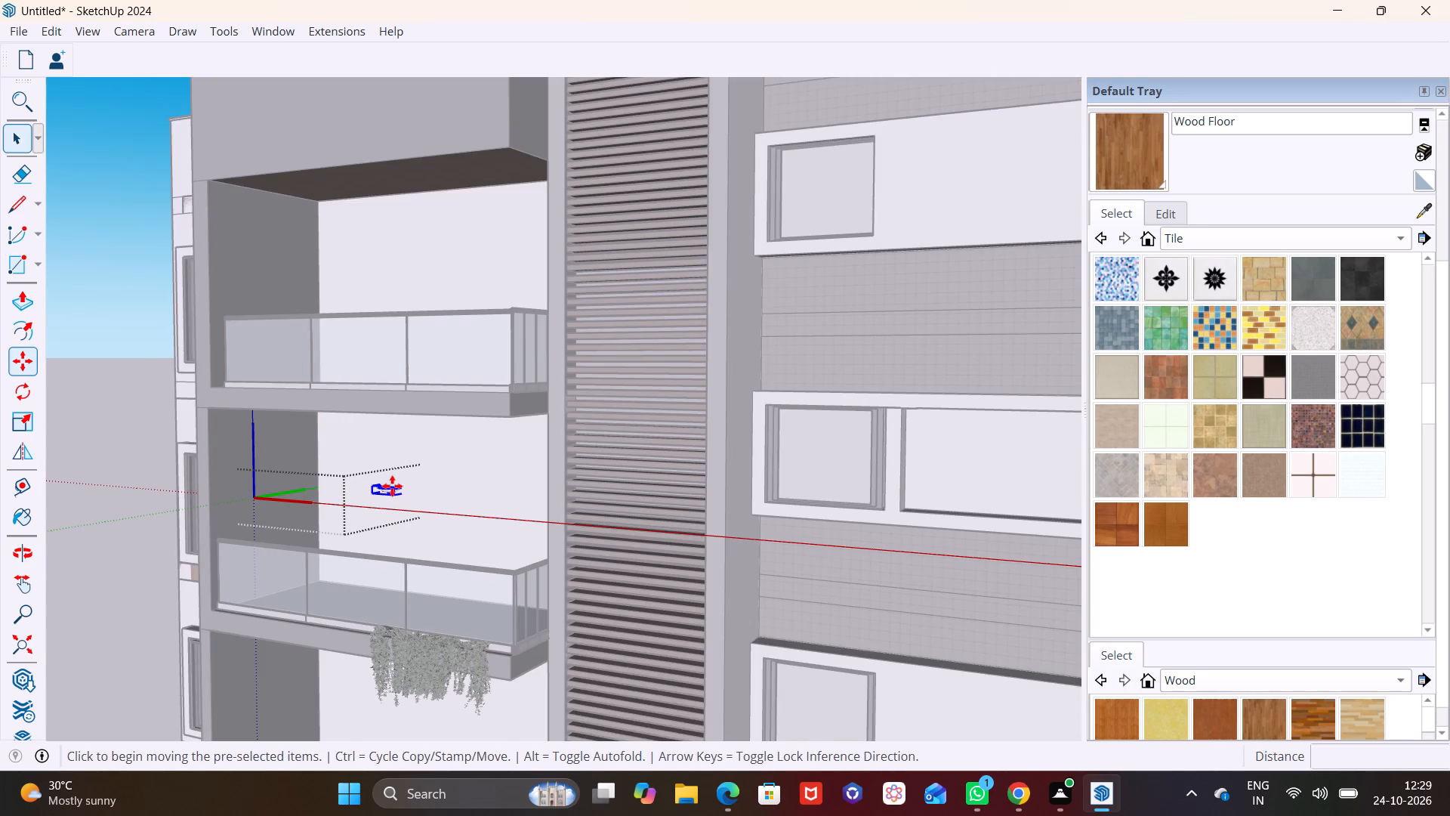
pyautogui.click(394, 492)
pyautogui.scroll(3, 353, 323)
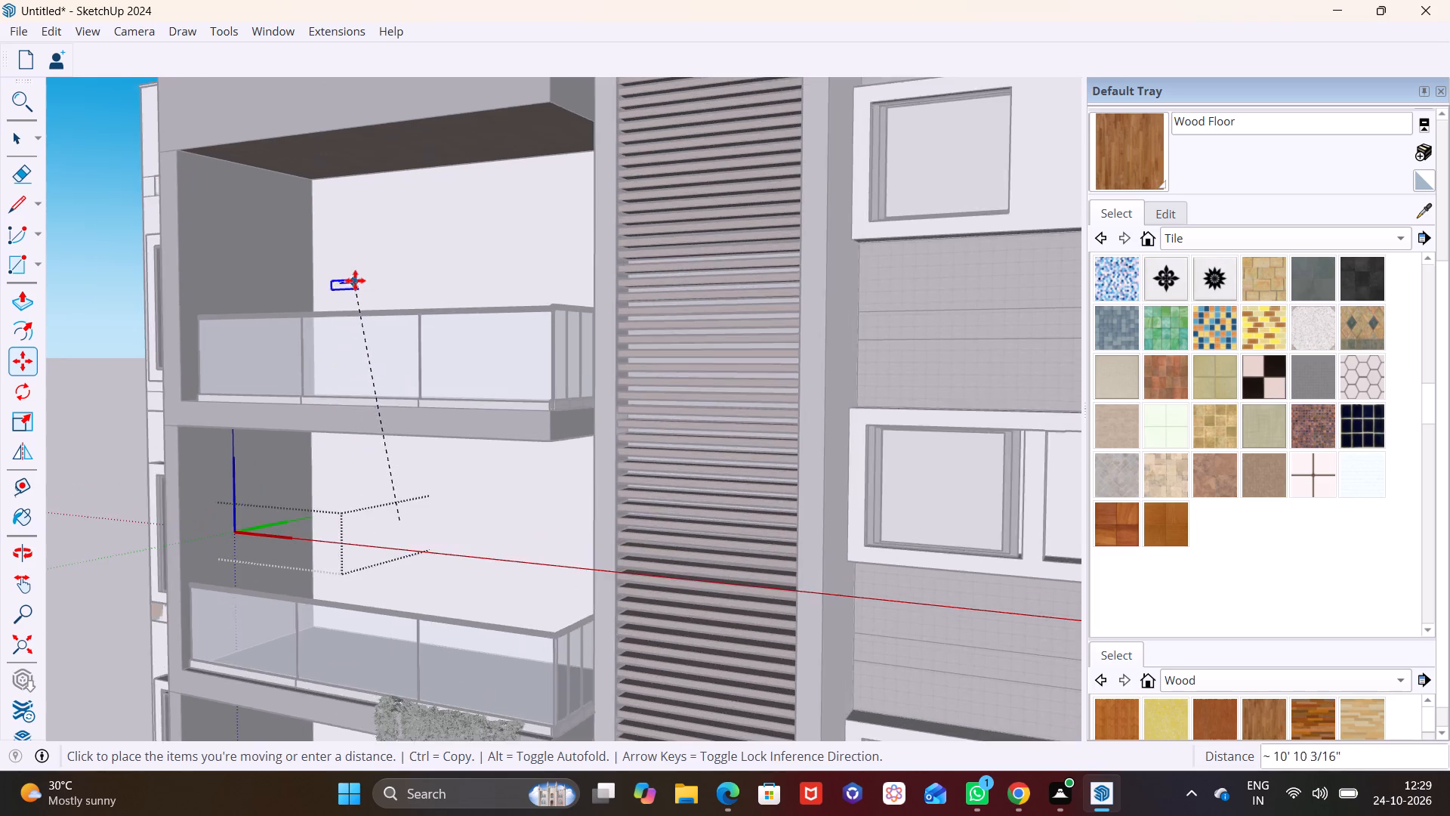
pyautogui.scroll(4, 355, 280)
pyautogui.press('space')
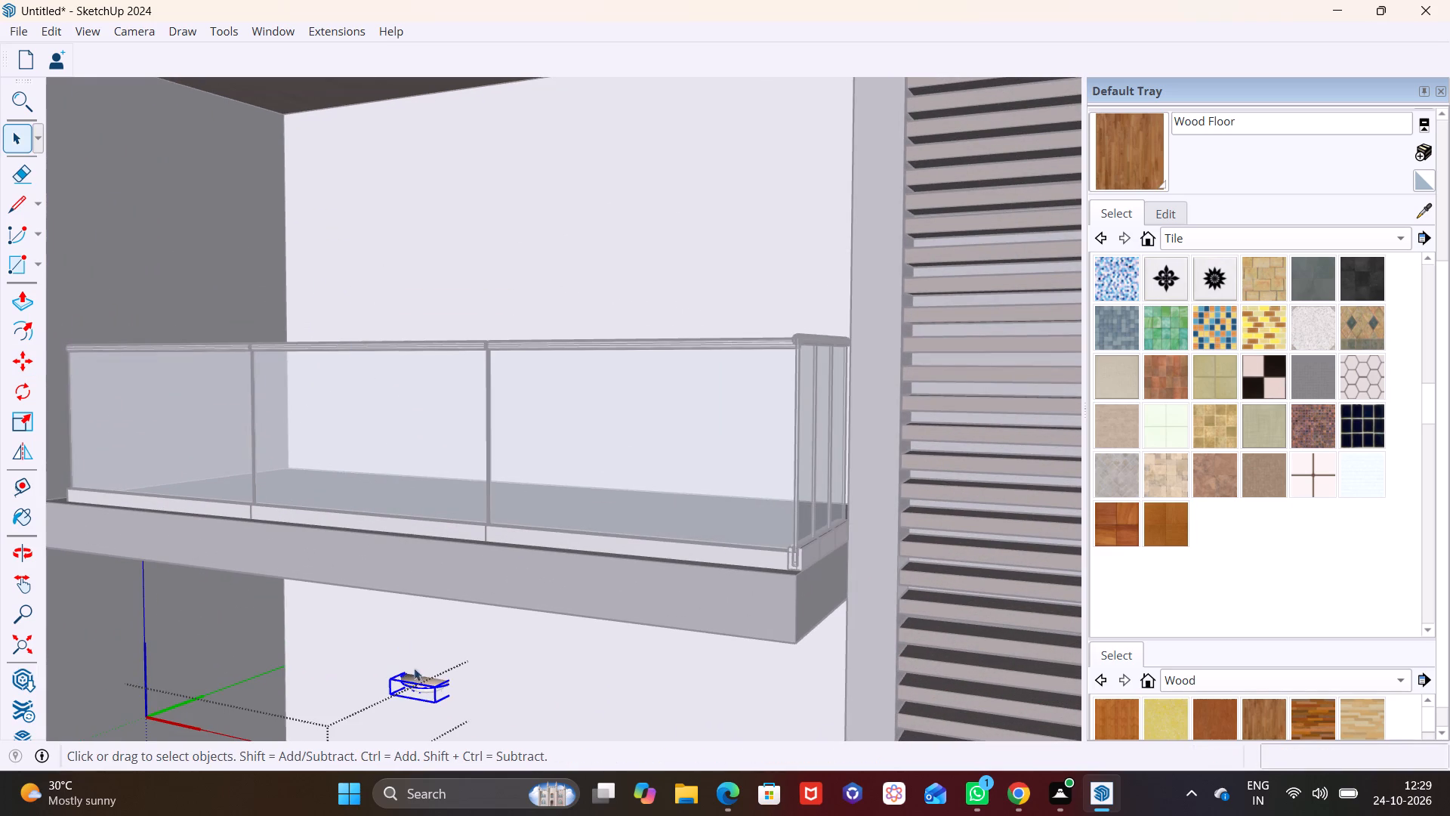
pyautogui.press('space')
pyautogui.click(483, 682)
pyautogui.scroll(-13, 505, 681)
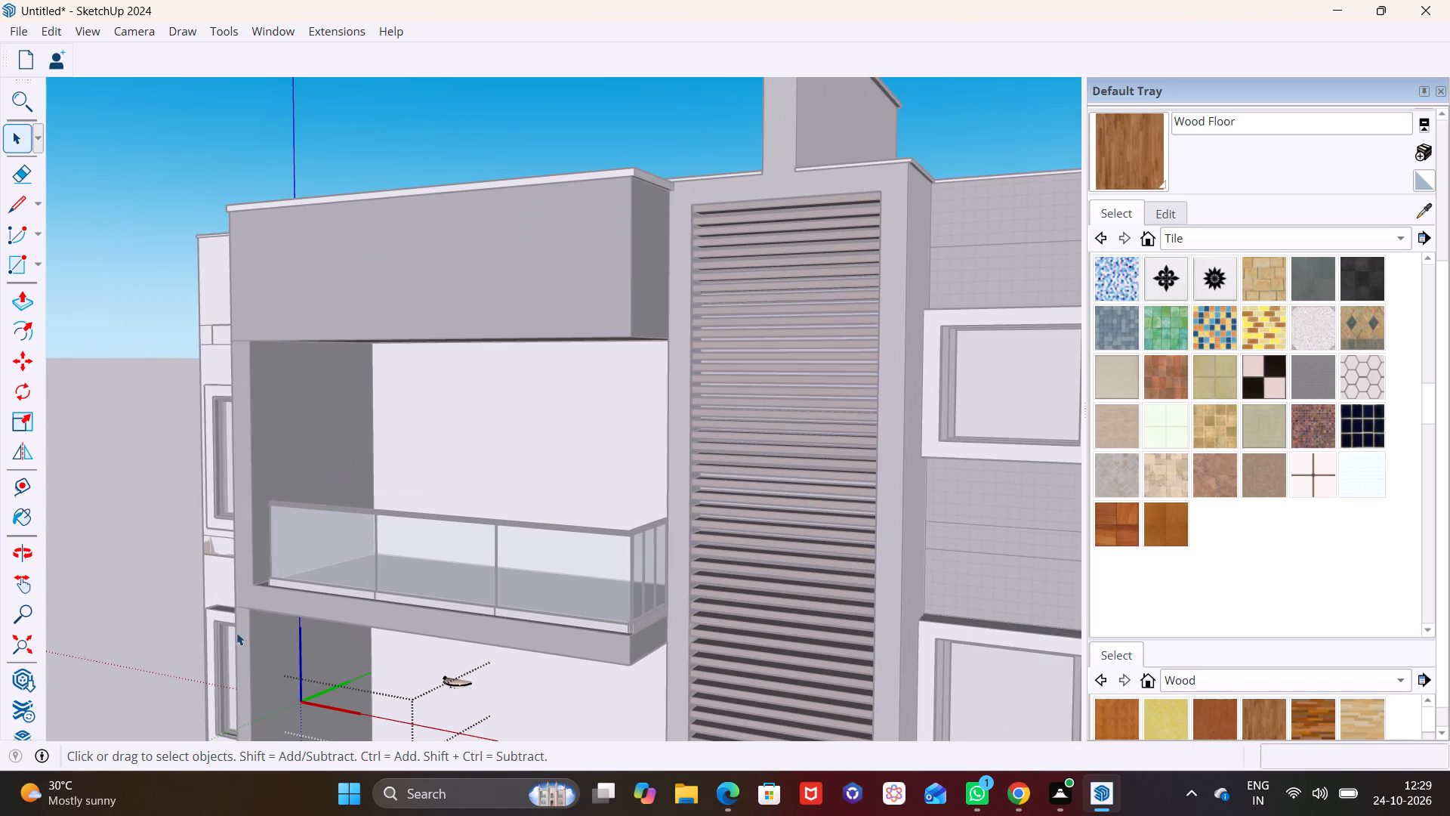
# Close the light component and move the ceiling light up onto the wood ceiling of the top balcony.
pyautogui.moveTo(202, 611); pyautogui.dragTo(190, 610)
pyautogui.click(158, 599)
pyautogui.scroll(8, 522, 748)
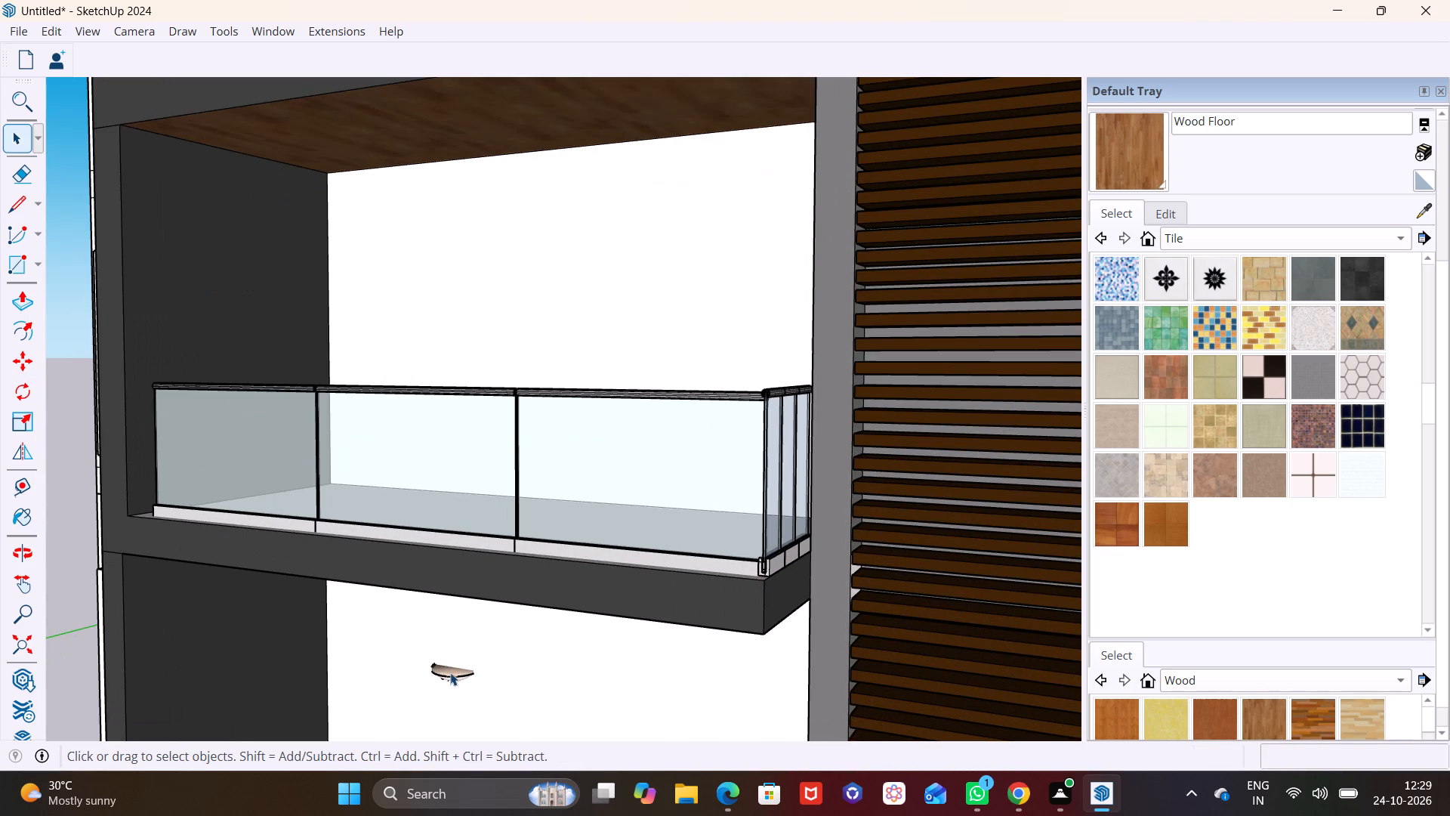
pyautogui.click(450, 672)
pyautogui.press('m')
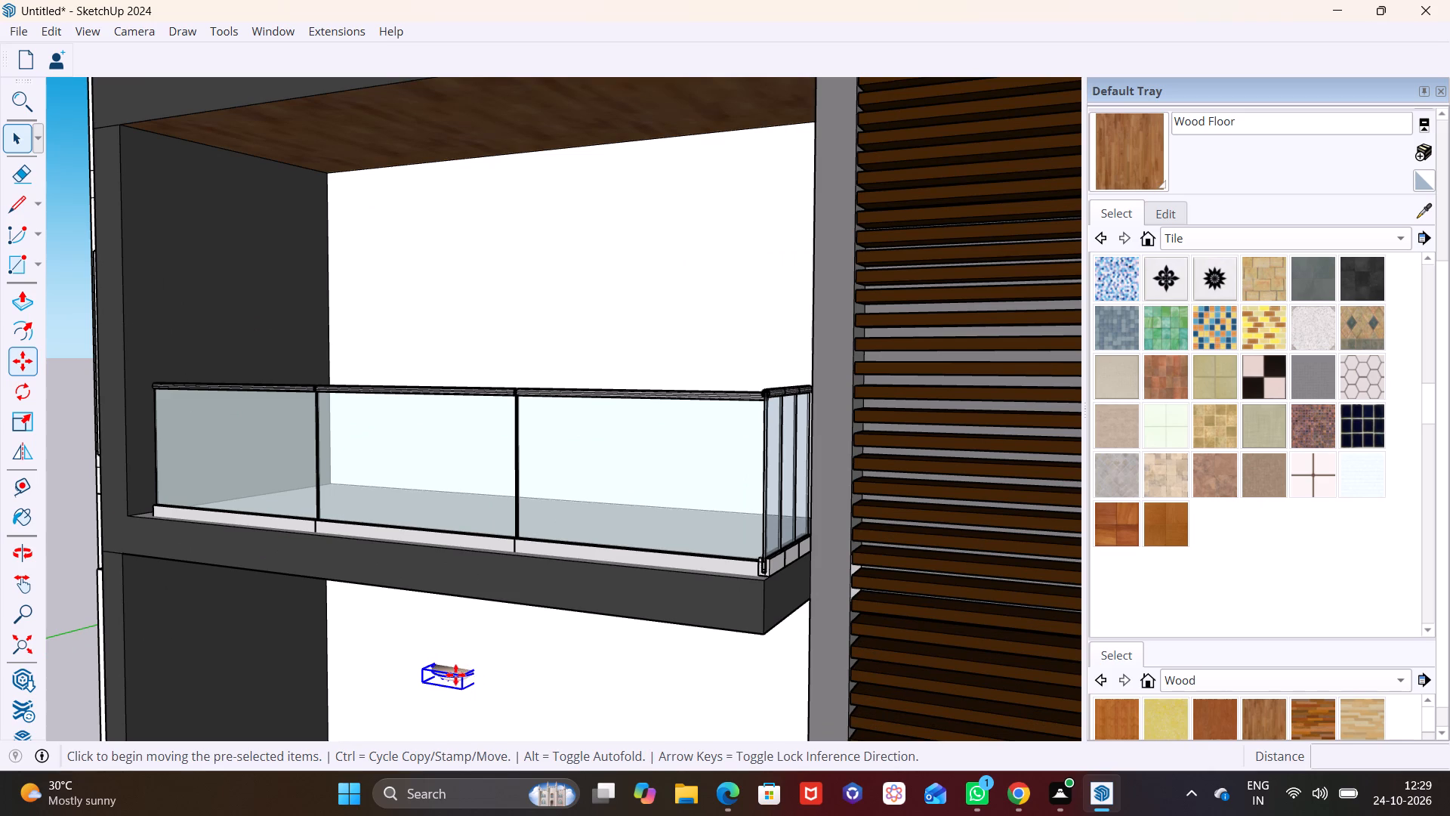
pyautogui.click(455, 672)
pyautogui.scroll(-7, 421, 555)
pyautogui.keyDown('shift'); pyautogui.moveTo(445, 427); pyautogui.dragTo(477, 638, button='middle'); pyautogui.keyUp('shift')
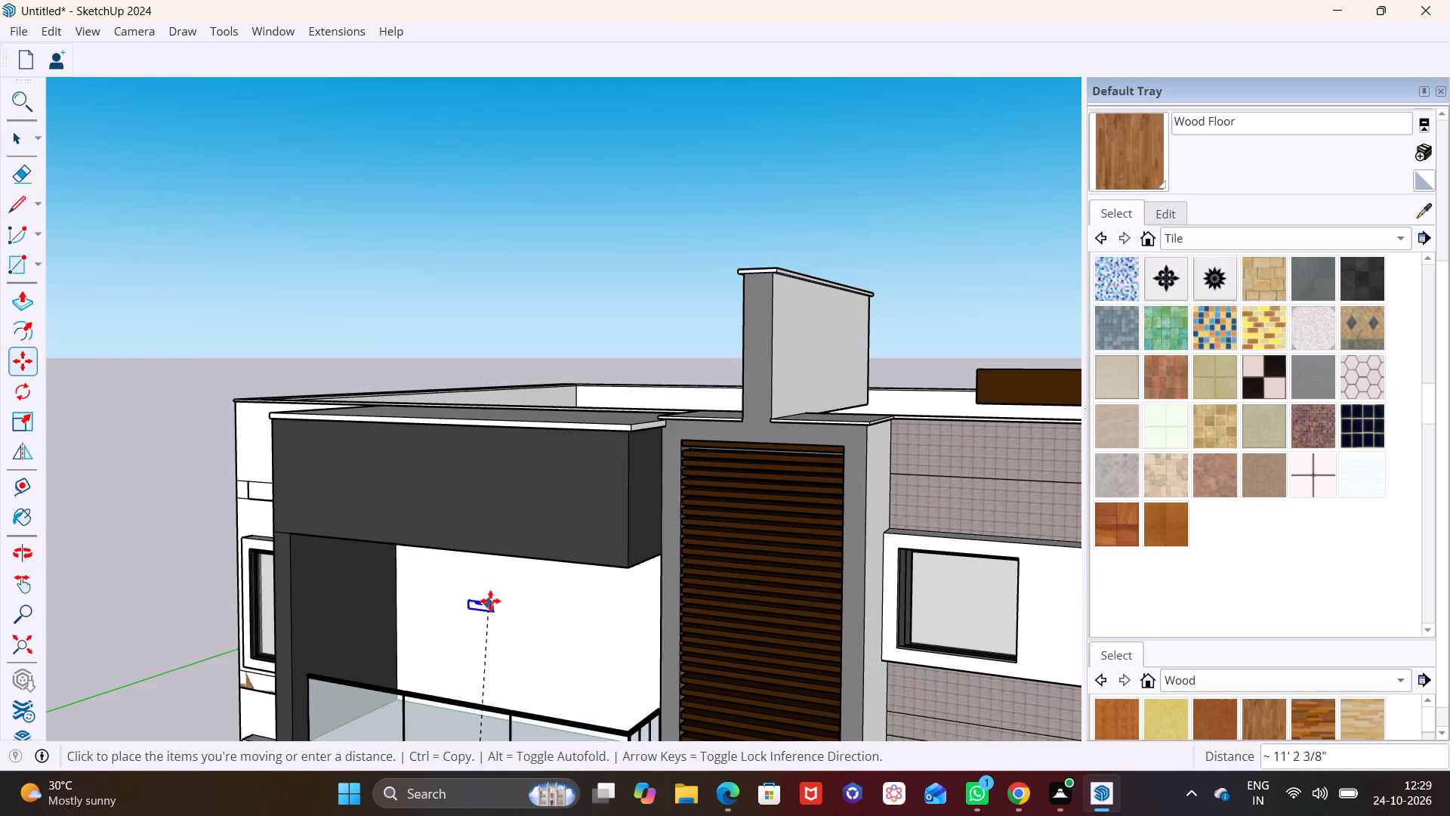
pyautogui.moveTo(490, 601); pyautogui.dragTo(598, 427, button='middle')
pyautogui.scroll(7, 499, 496)
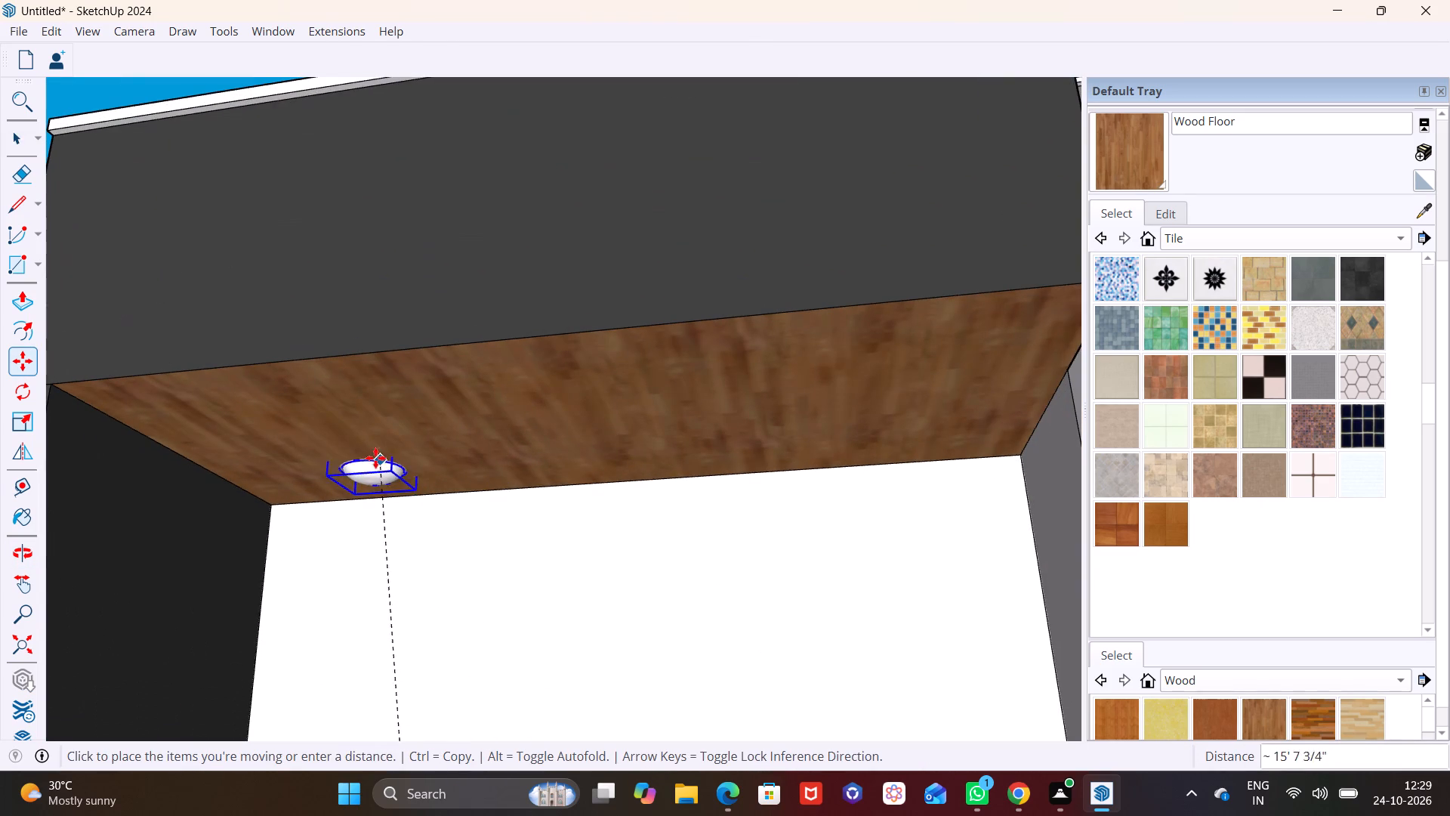
pyautogui.moveTo(342, 427); pyautogui.dragTo(242, 529, button='middle')
pyautogui.keyDown('shift'); pyautogui.moveTo(321, 521); pyautogui.dragTo(292, 397, button='middle'); pyautogui.keyUp('shift')
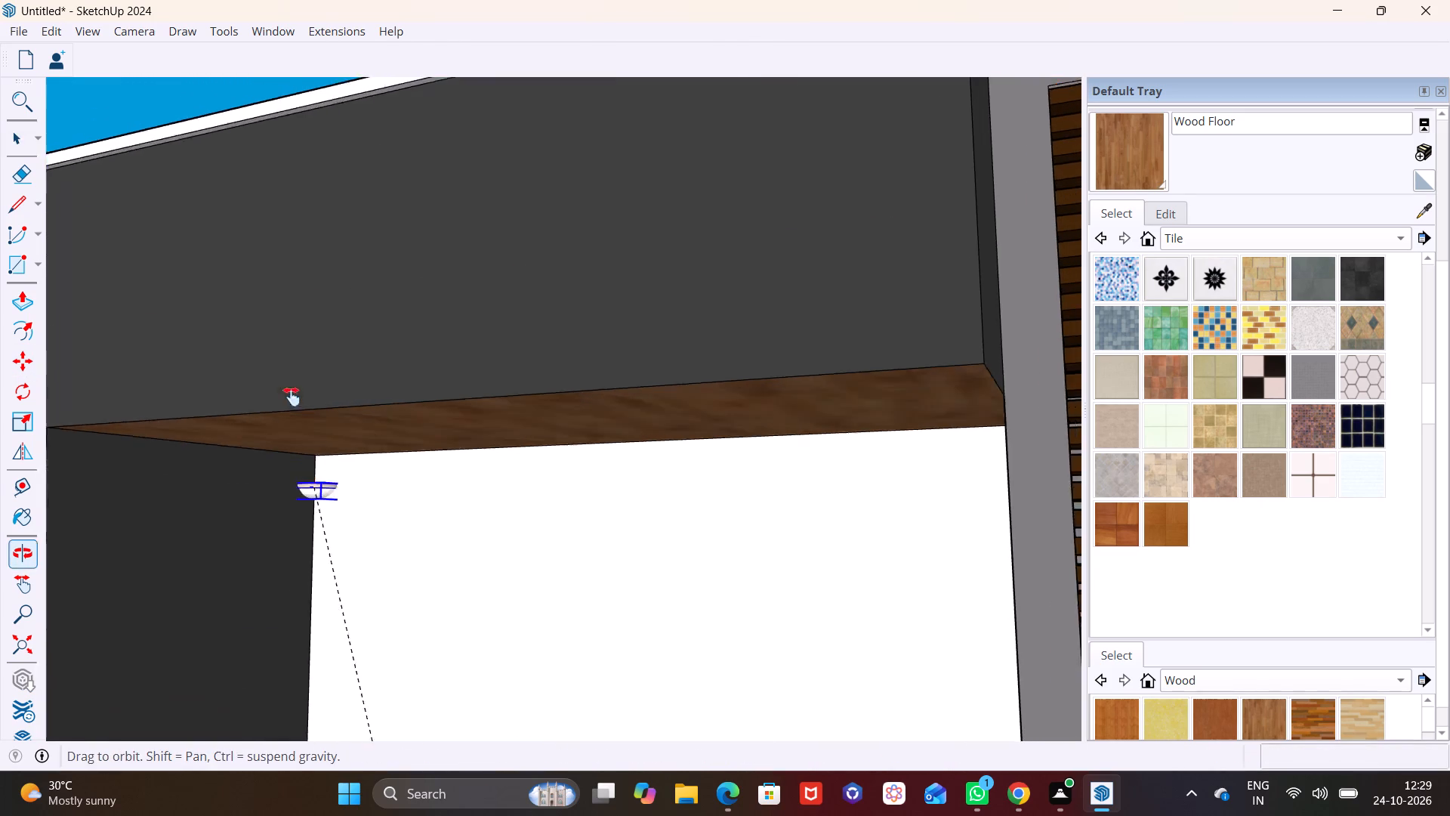
pyautogui.keyDown('shift'); pyautogui.moveTo(292, 397); pyautogui.dragTo(284, 367, button='middle'); pyautogui.keyUp('shift')
pyautogui.moveTo(267, 359); pyautogui.dragTo(569, 414, button='middle')
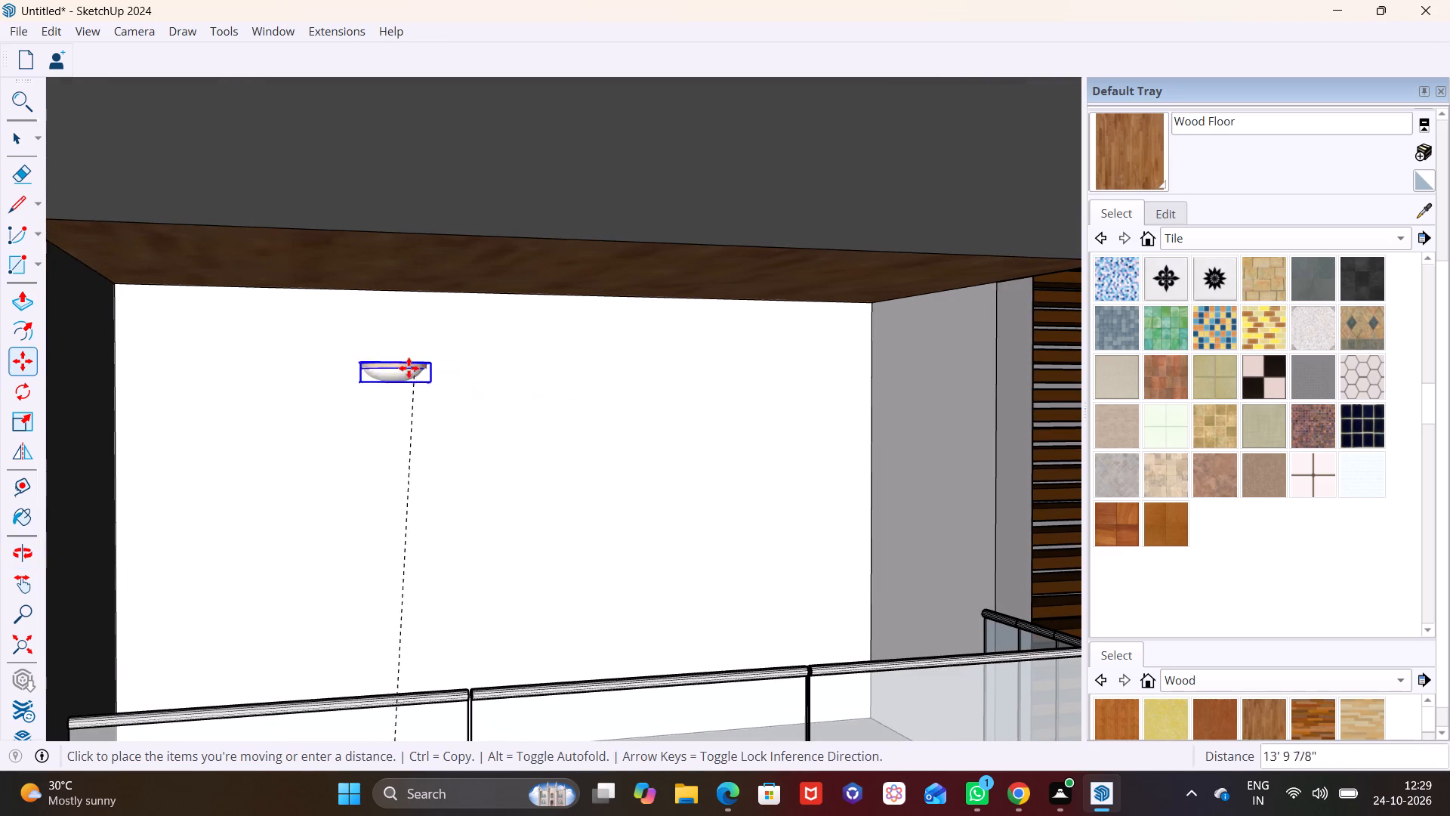
pyautogui.click(525, 277)
# Examine from several angles how the ceiling light sits against the top balcony's wood ceiling.
pyautogui.moveTo(574, 313); pyautogui.dragTo(493, 370, button='middle')
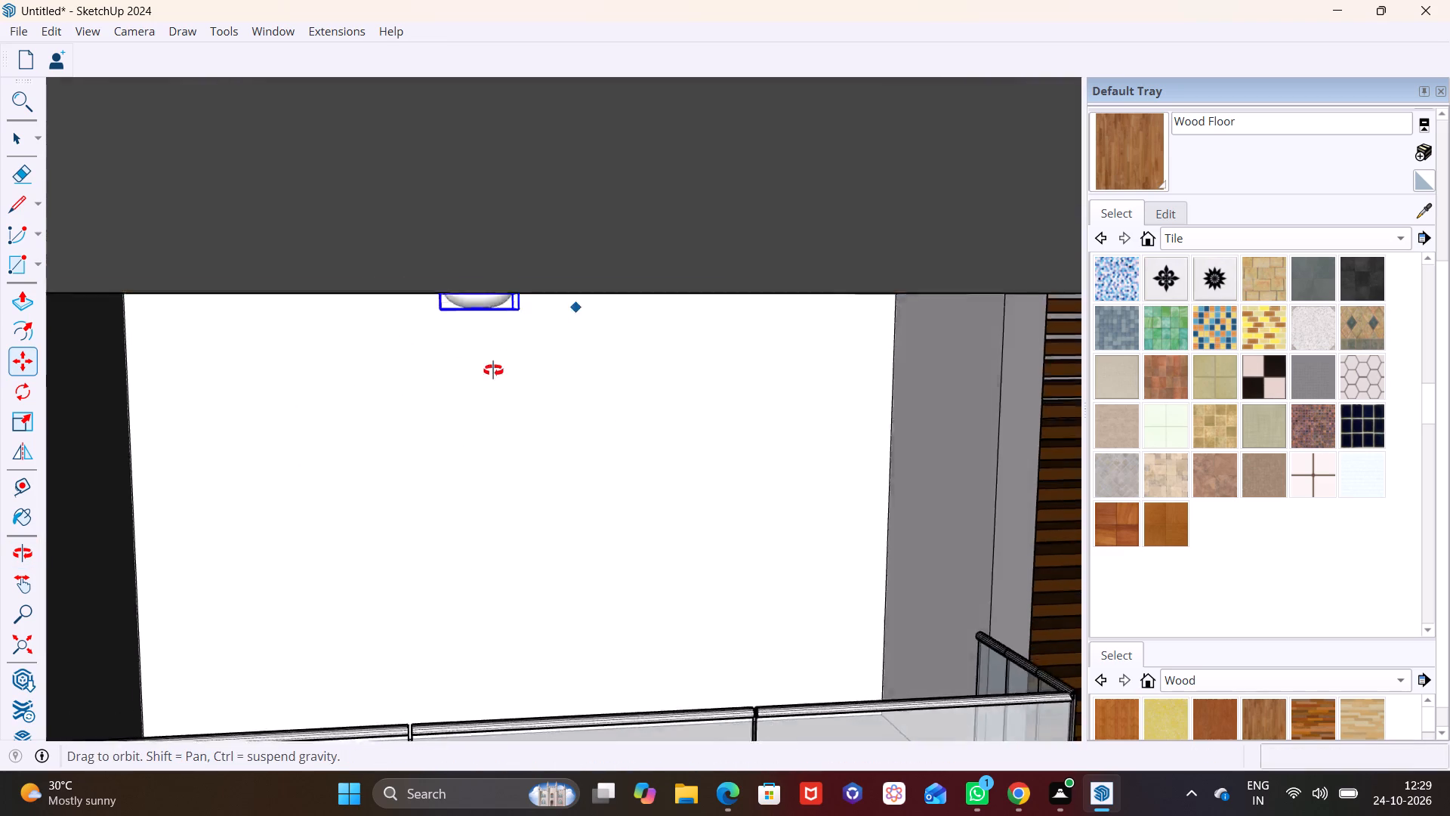
pyautogui.moveTo(493, 370); pyautogui.dragTo(321, 403, button='middle')
pyautogui.moveTo(346, 352); pyautogui.dragTo(391, 280, button='middle')
pyautogui.scroll(1, 346, 352)
pyautogui.scroll(5, 474, 360)
pyautogui.keyDown('shift'); pyautogui.moveTo(492, 366); pyautogui.dragTo(680, 446, button='middle'); pyautogui.keyUp('shift')
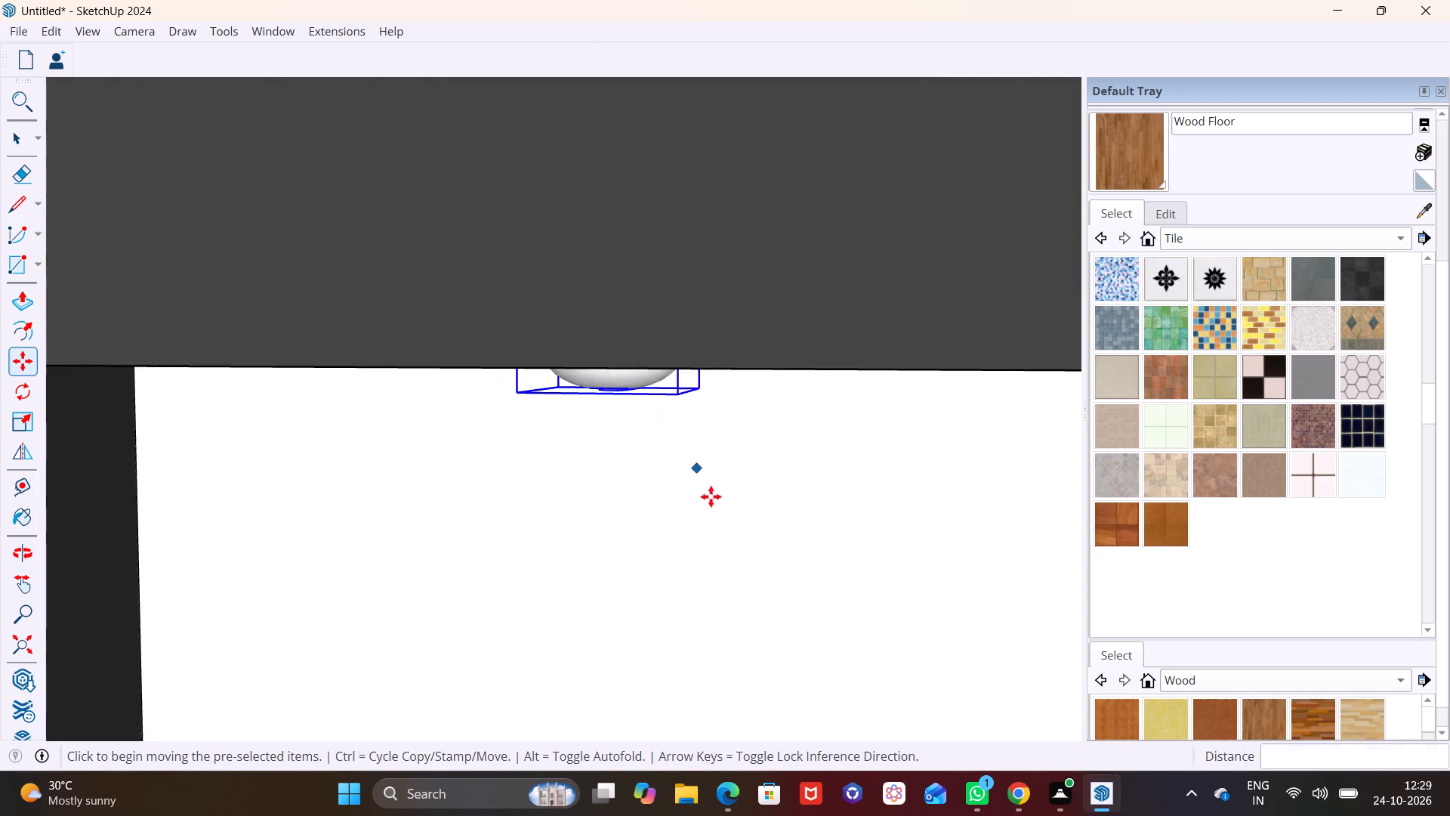
pyautogui.scroll(-9, 713, 499)
pyautogui.moveTo(754, 555); pyautogui.dragTo(695, 411, button='middle')
pyautogui.scroll(1, 749, 553)
pyautogui.scroll(-7, 673, 436)
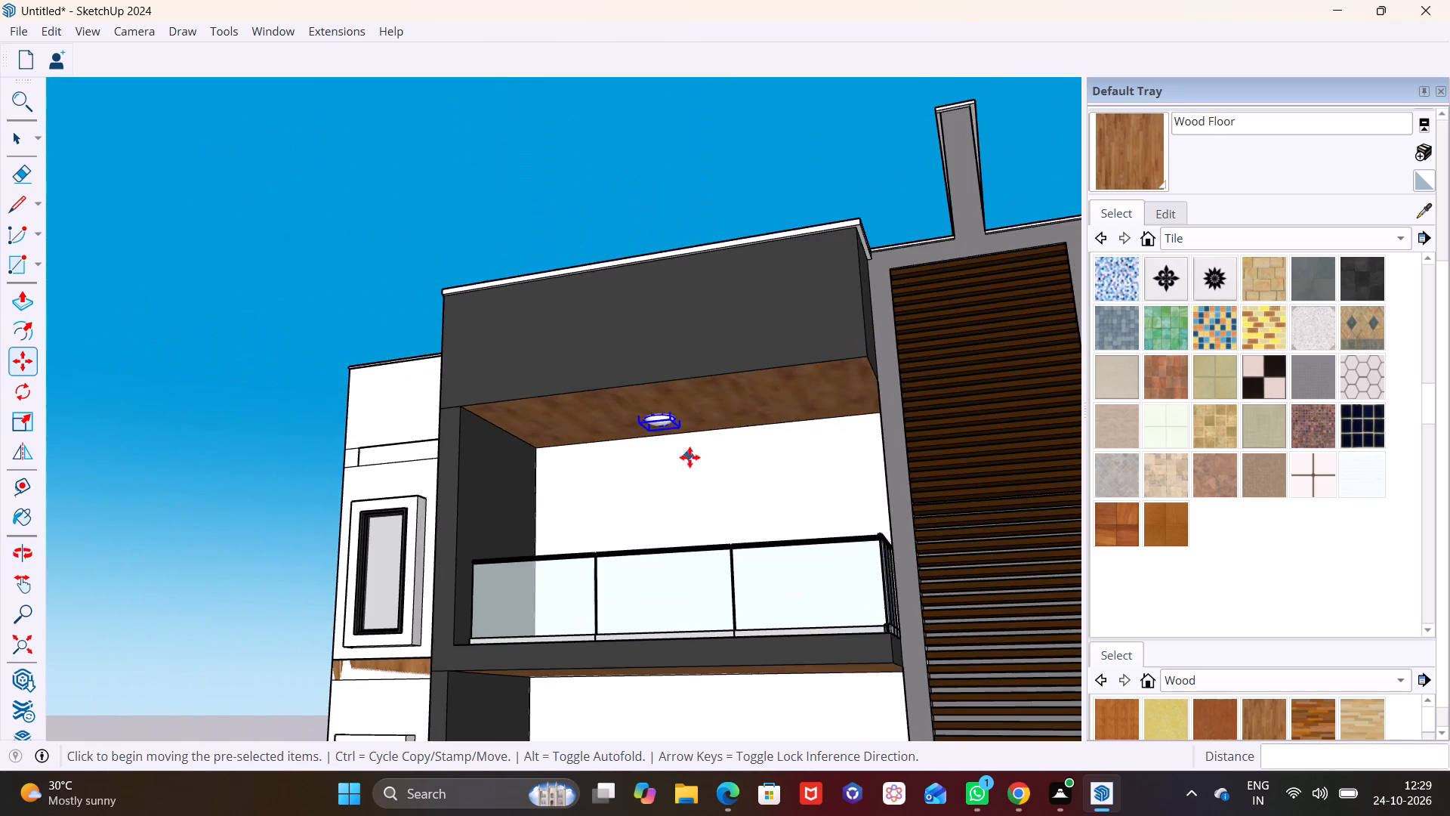
pyautogui.keyDown('shift'); pyautogui.moveTo(690, 457); pyautogui.dragTo(498, 434, button='middle'); pyautogui.keyUp('shift')
pyautogui.scroll(6, 485, 434)
pyautogui.moveTo(535, 454); pyautogui.dragTo(560, 457, button='middle')
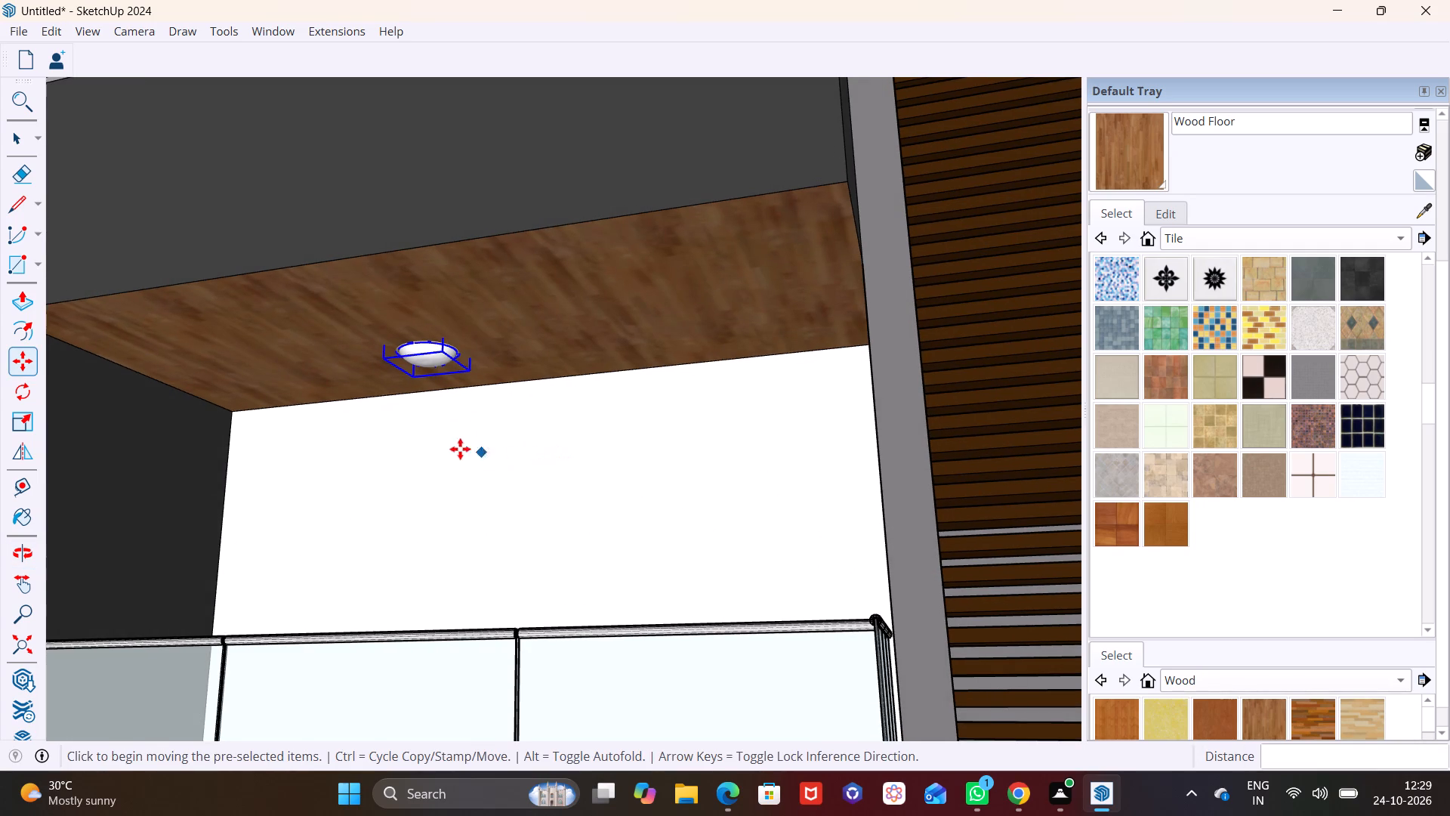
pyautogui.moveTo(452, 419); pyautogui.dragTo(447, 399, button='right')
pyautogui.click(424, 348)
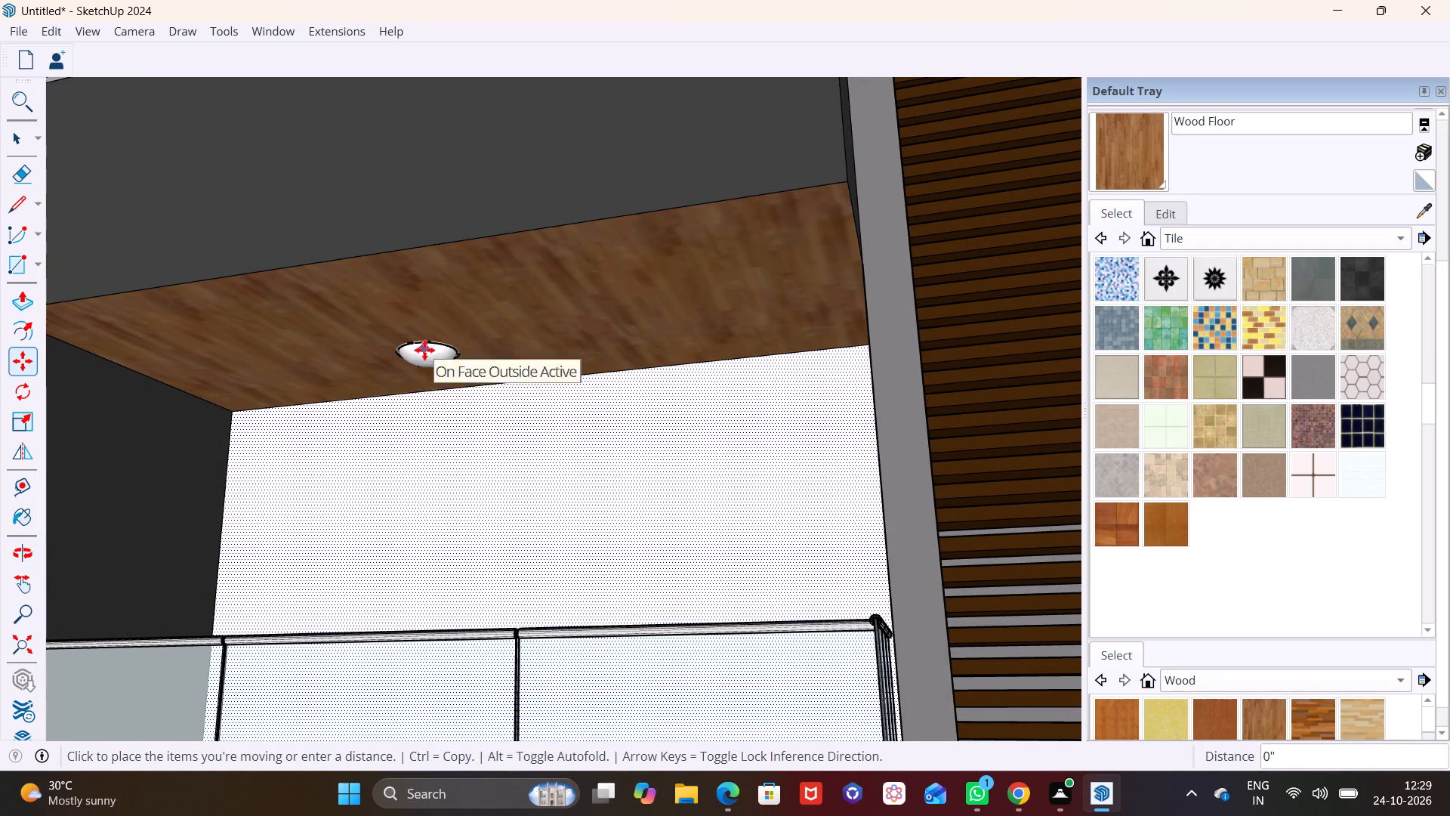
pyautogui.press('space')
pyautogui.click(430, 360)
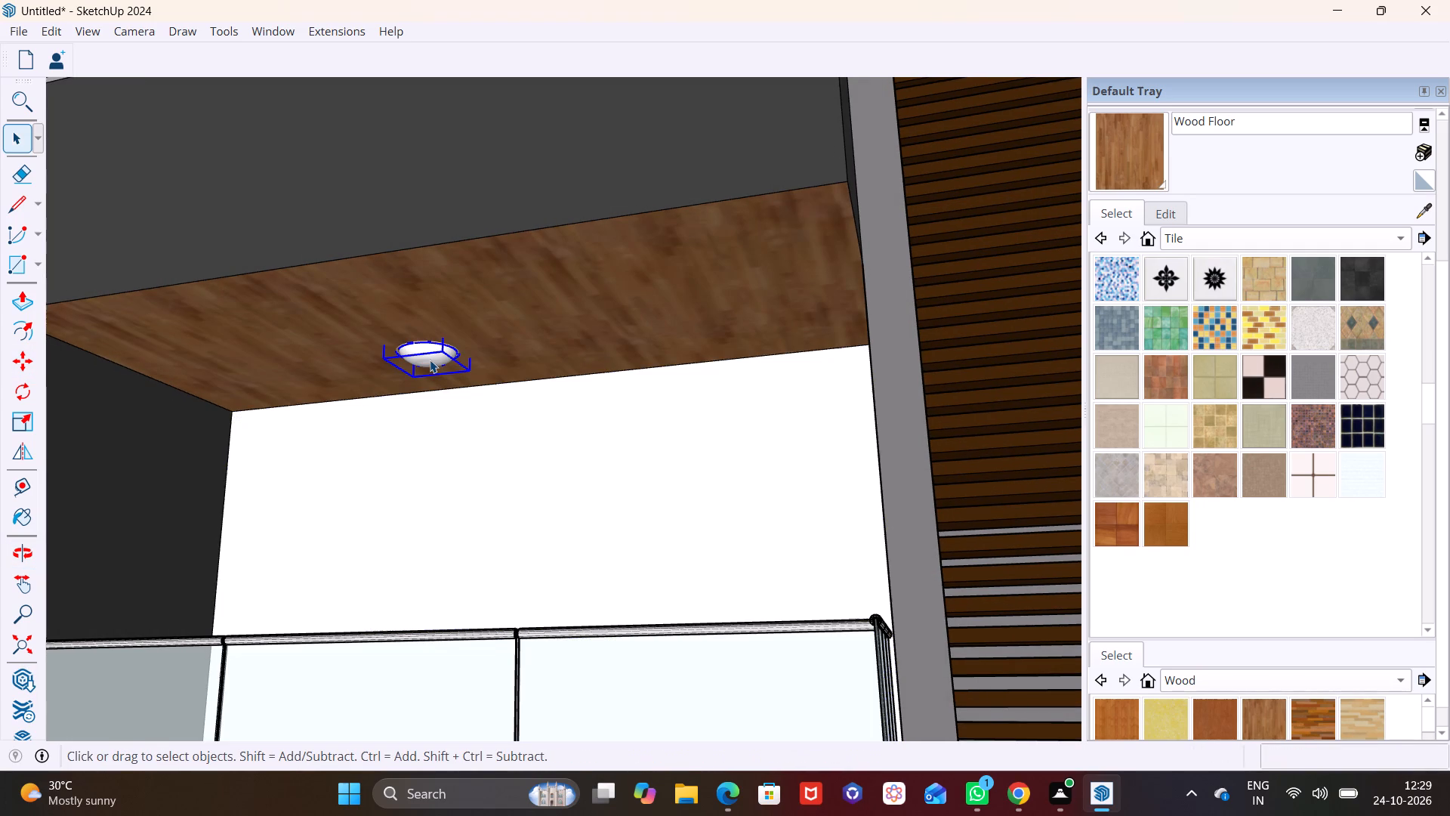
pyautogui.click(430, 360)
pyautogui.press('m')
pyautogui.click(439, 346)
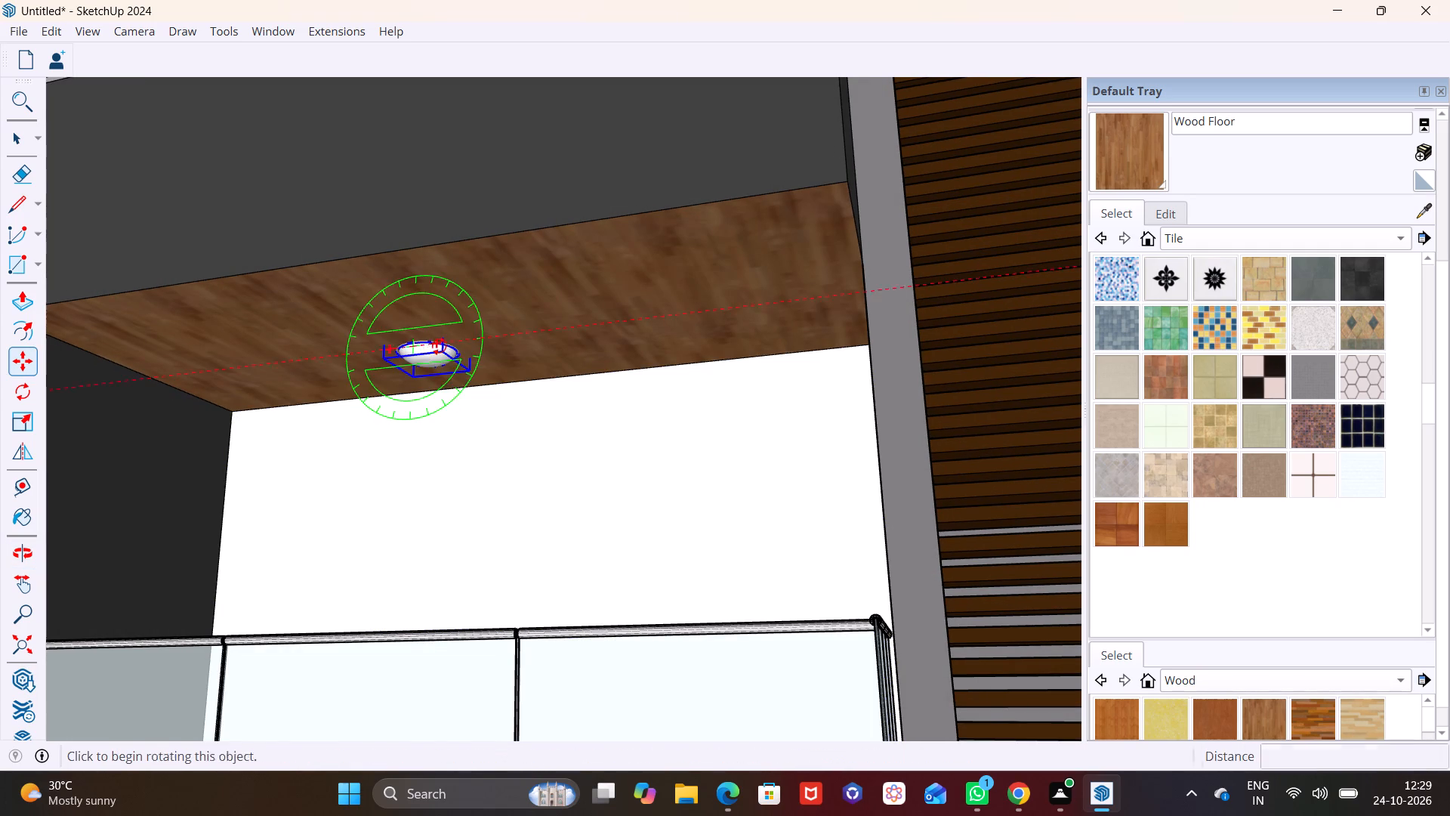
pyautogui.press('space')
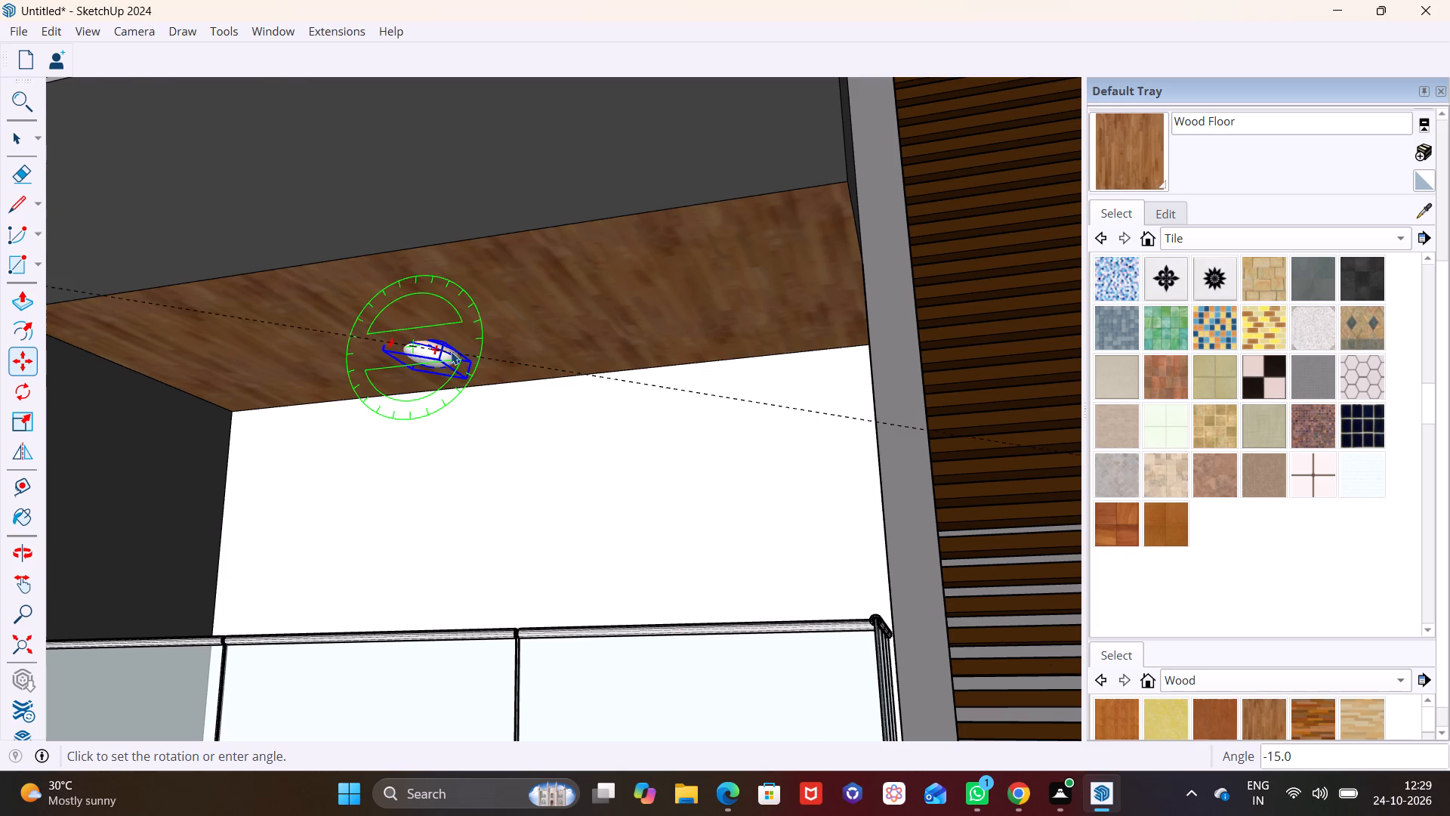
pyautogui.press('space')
# Move the ceiling light 1' along the red axis on the top balcony's ceiling.
pyautogui.click(445, 350)
pyautogui.press('m')
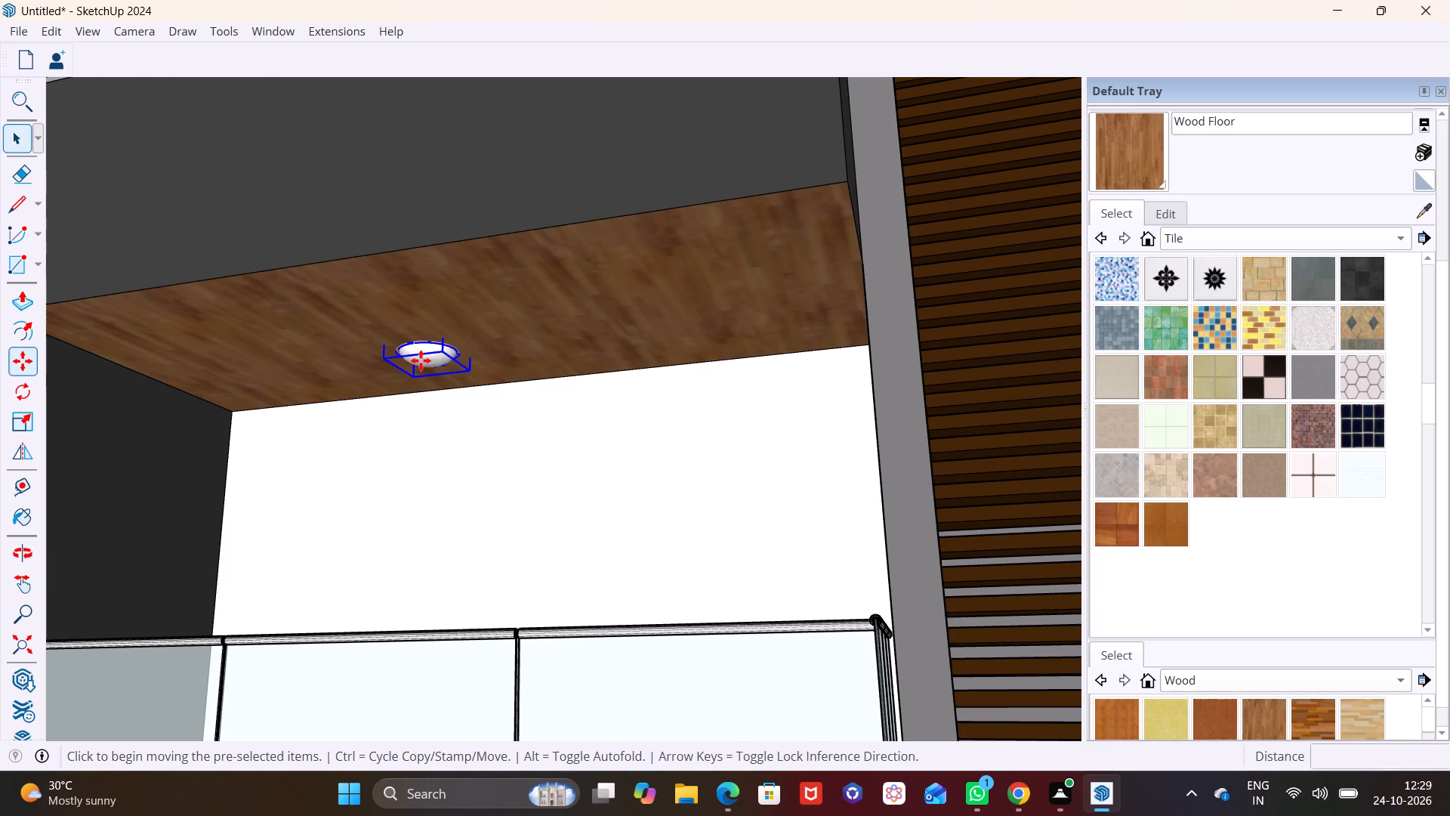
pyautogui.click(446, 353)
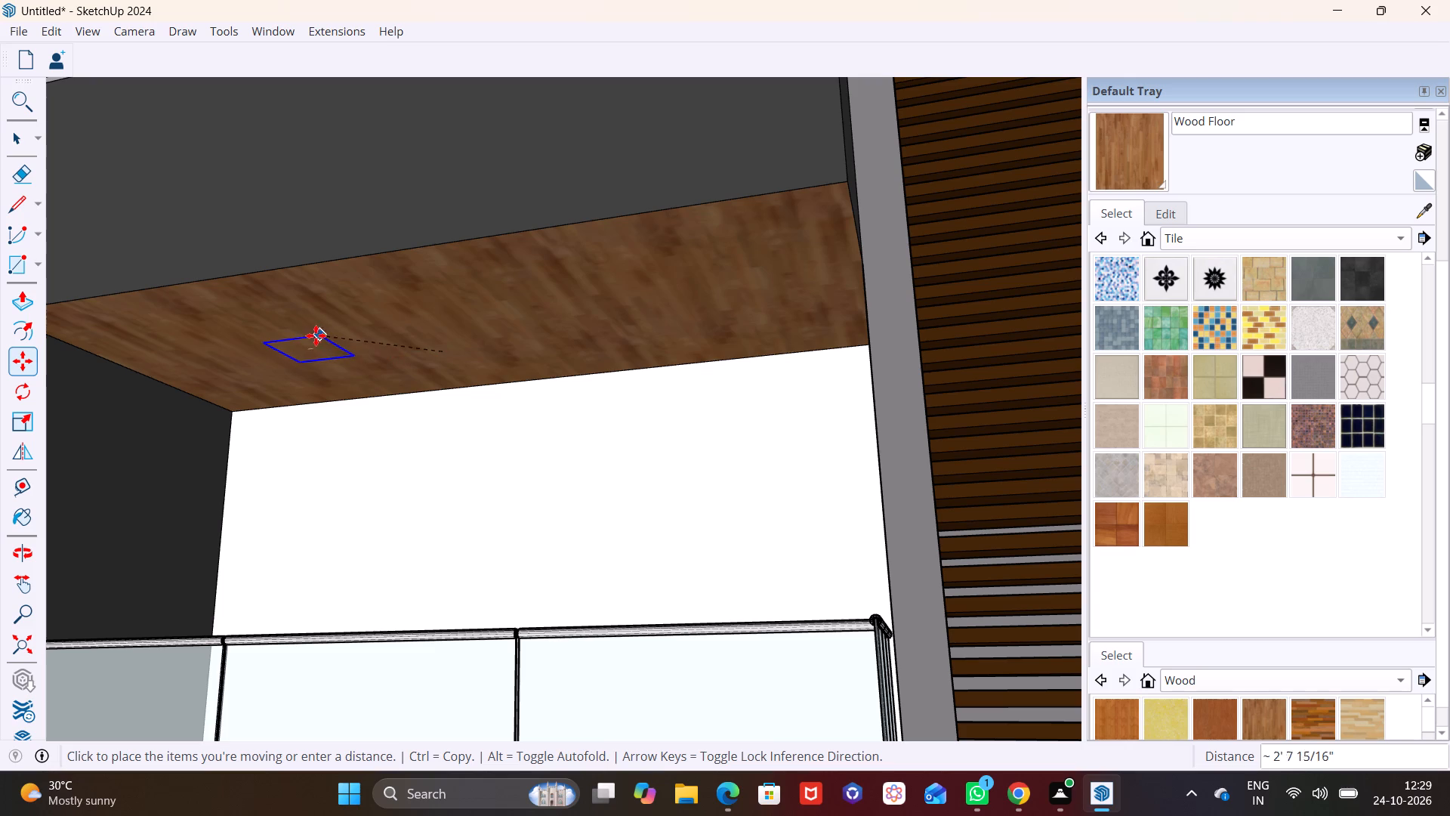
pyautogui.moveTo(333, 346); pyautogui.dragTo(295, 416, button='middle')
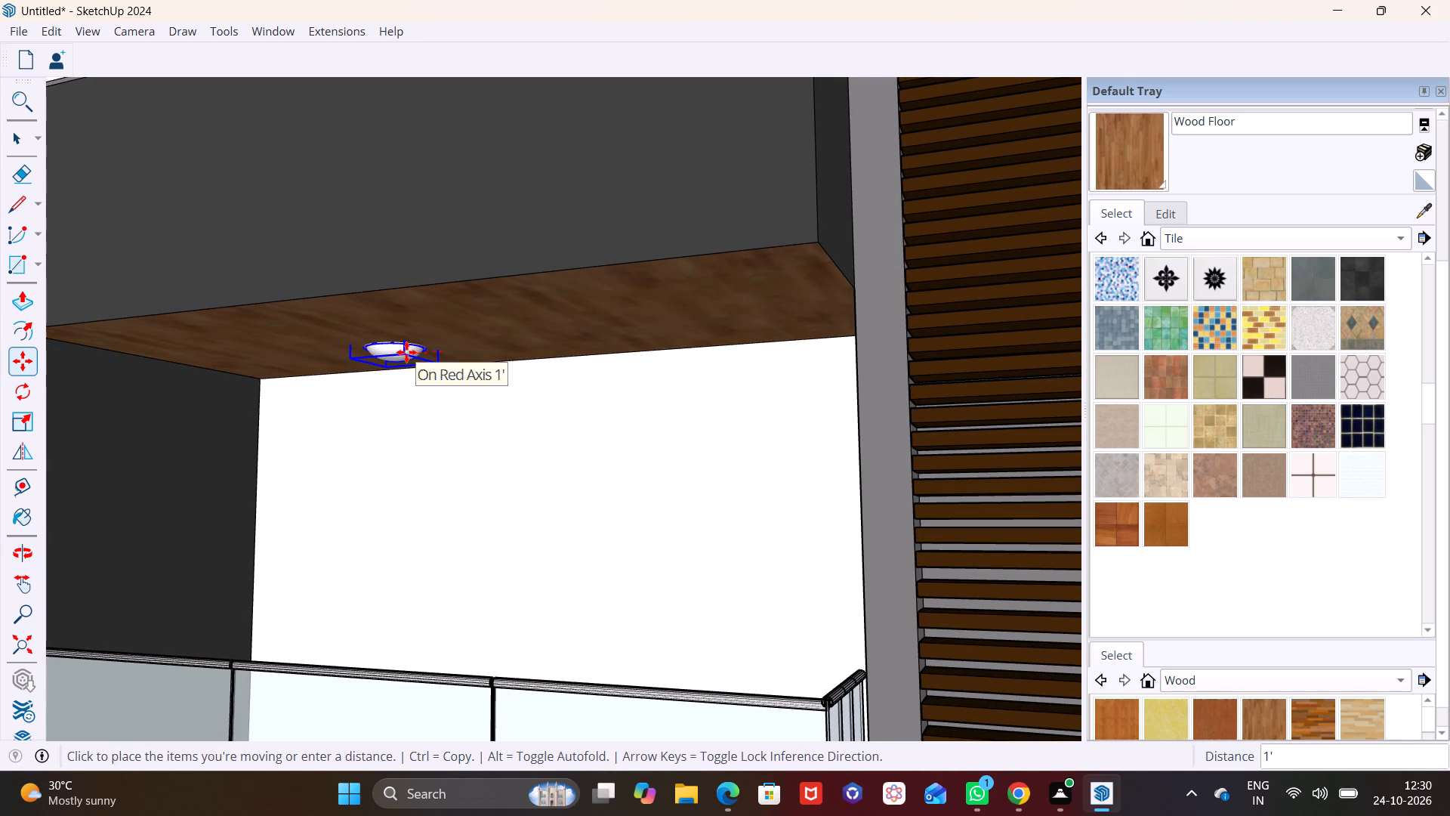
pyautogui.click(406, 352)
# Lower the ceiling light slightly so its rim sits just below the top balcony's wood ceiling.
pyautogui.scroll(5, 508, 323)
pyautogui.moveTo(458, 384); pyautogui.dragTo(952, 401, button='middle')
pyautogui.scroll(1, 794, 393)
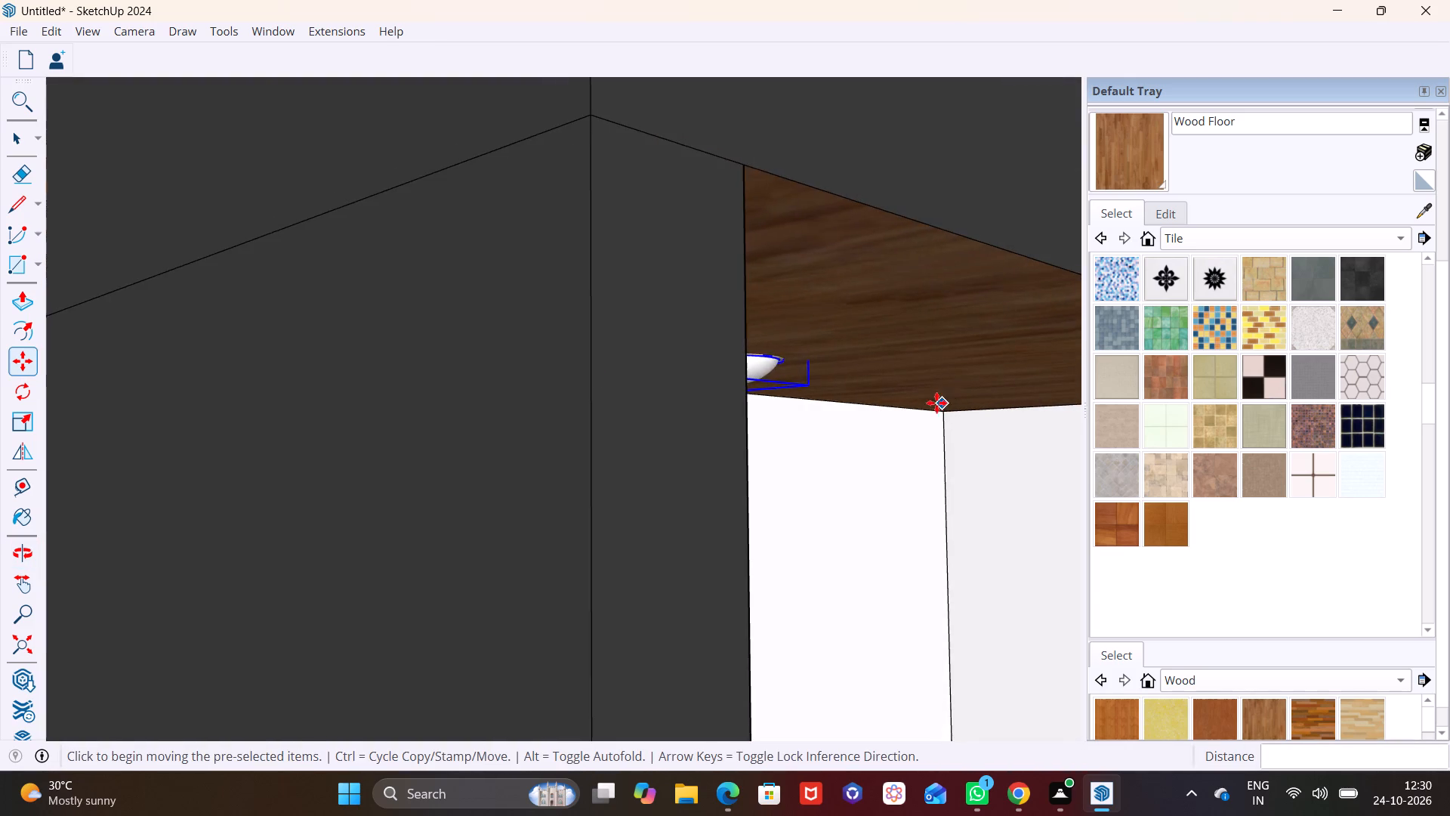
pyautogui.scroll(-6, 921, 397)
pyautogui.moveTo(868, 417); pyautogui.dragTo(536, 381, button='middle')
pyautogui.moveTo(458, 383); pyautogui.dragTo(440, 376, button='middle')
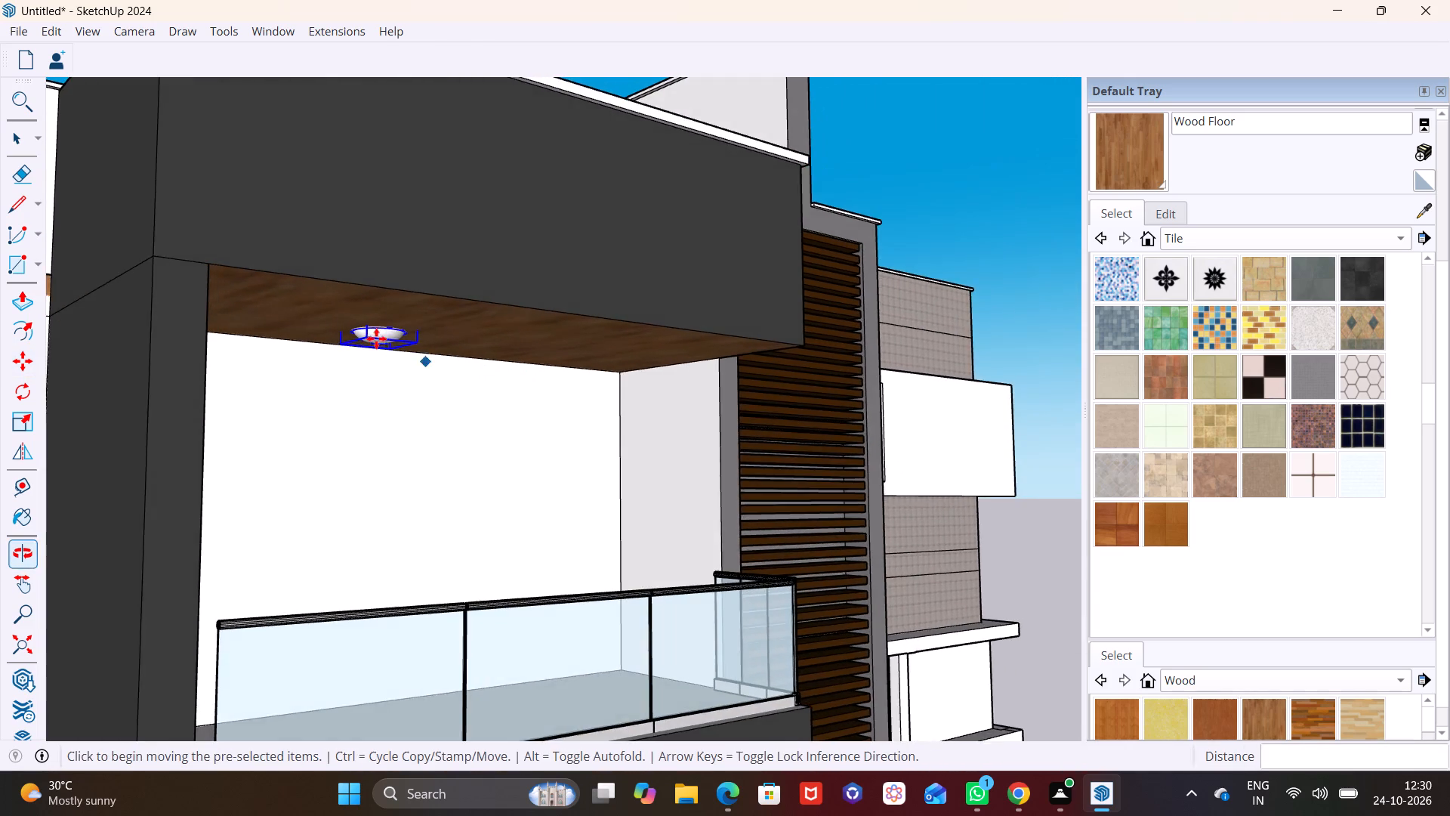
pyautogui.scroll(8, 376, 338)
pyautogui.moveTo(396, 351); pyautogui.dragTo(381, 403, button='middle')
pyautogui.keyDown('shift'); pyautogui.moveTo(381, 394); pyautogui.dragTo(390, 259, button='middle'); pyautogui.keyUp('shift')
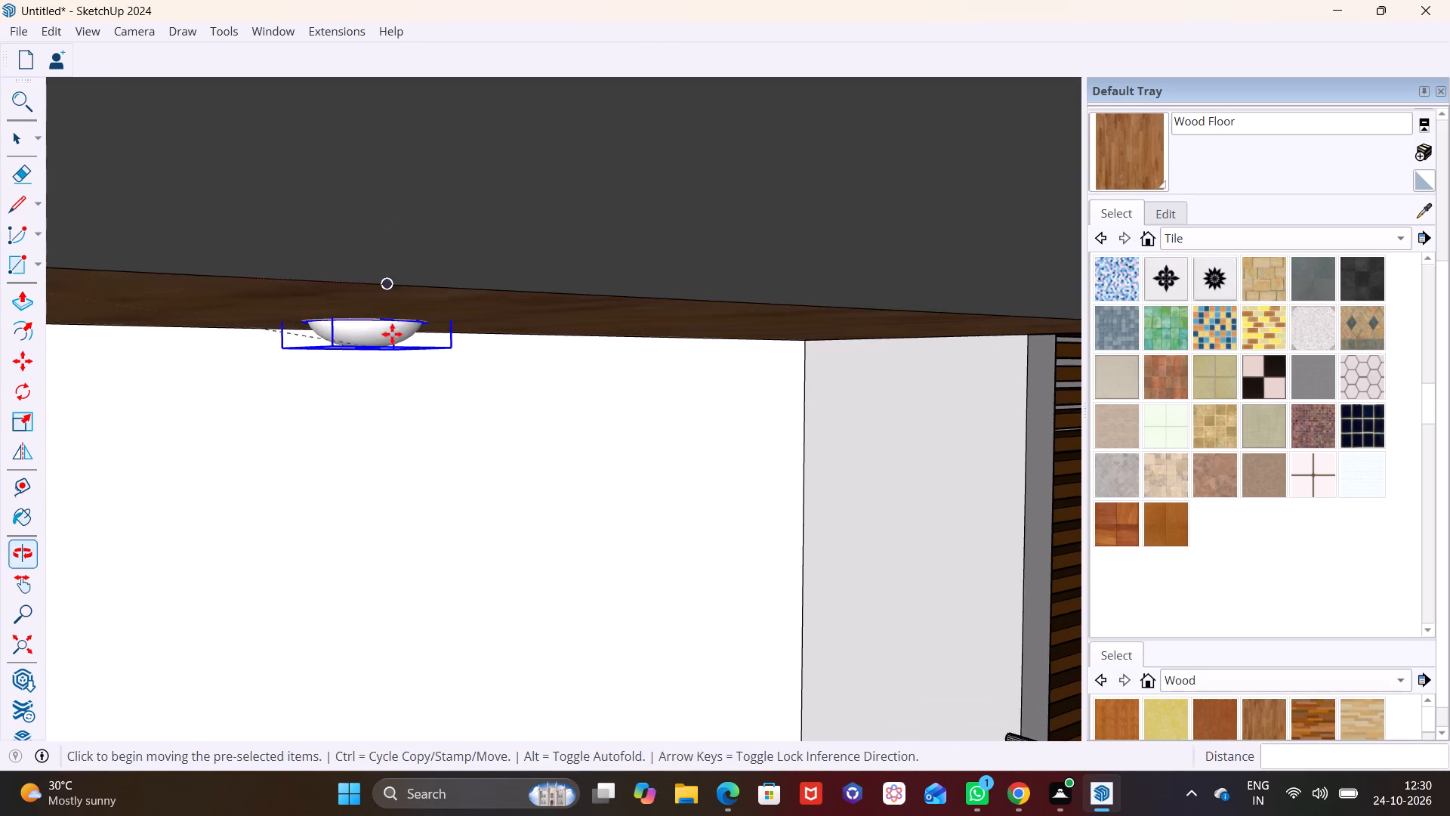
pyautogui.keyDown('shift'); pyautogui.moveTo(409, 370); pyautogui.dragTo(409, 306, button='middle'); pyautogui.keyUp('shift')
pyautogui.moveTo(397, 311); pyautogui.dragTo(387, 342, button='middle')
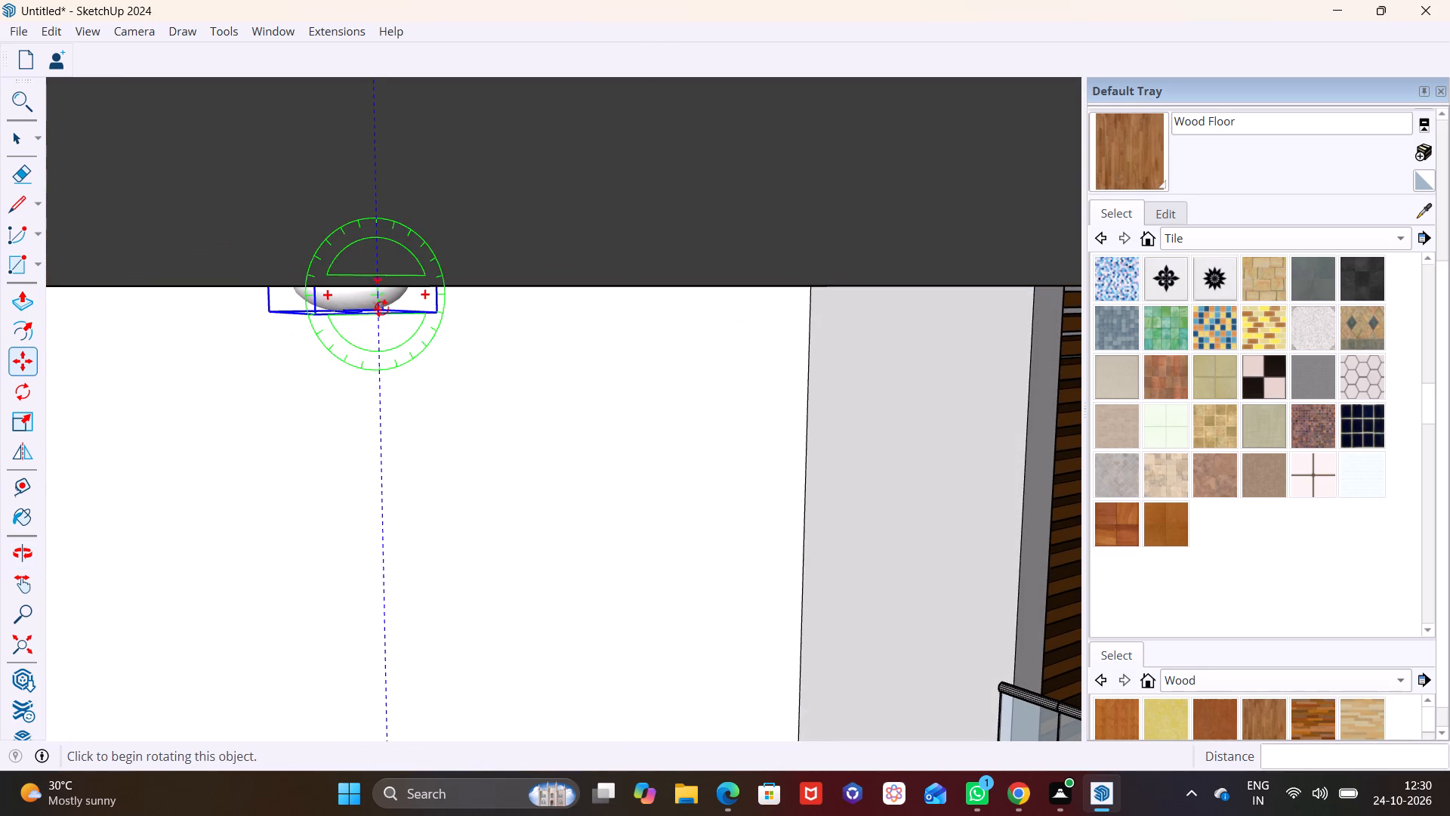
pyautogui.press('space')
pyautogui.click(387, 300)
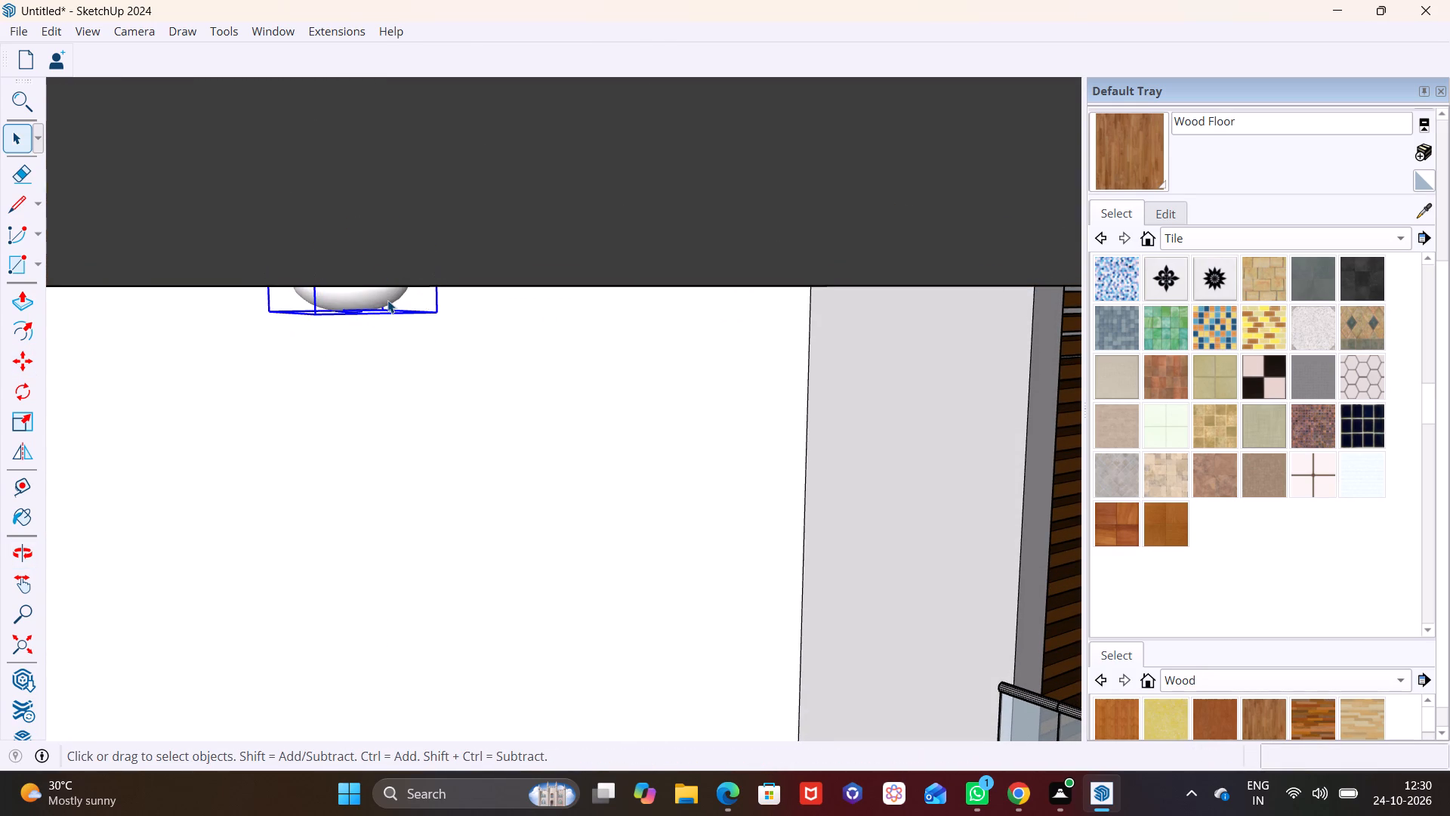
pyautogui.press('m')
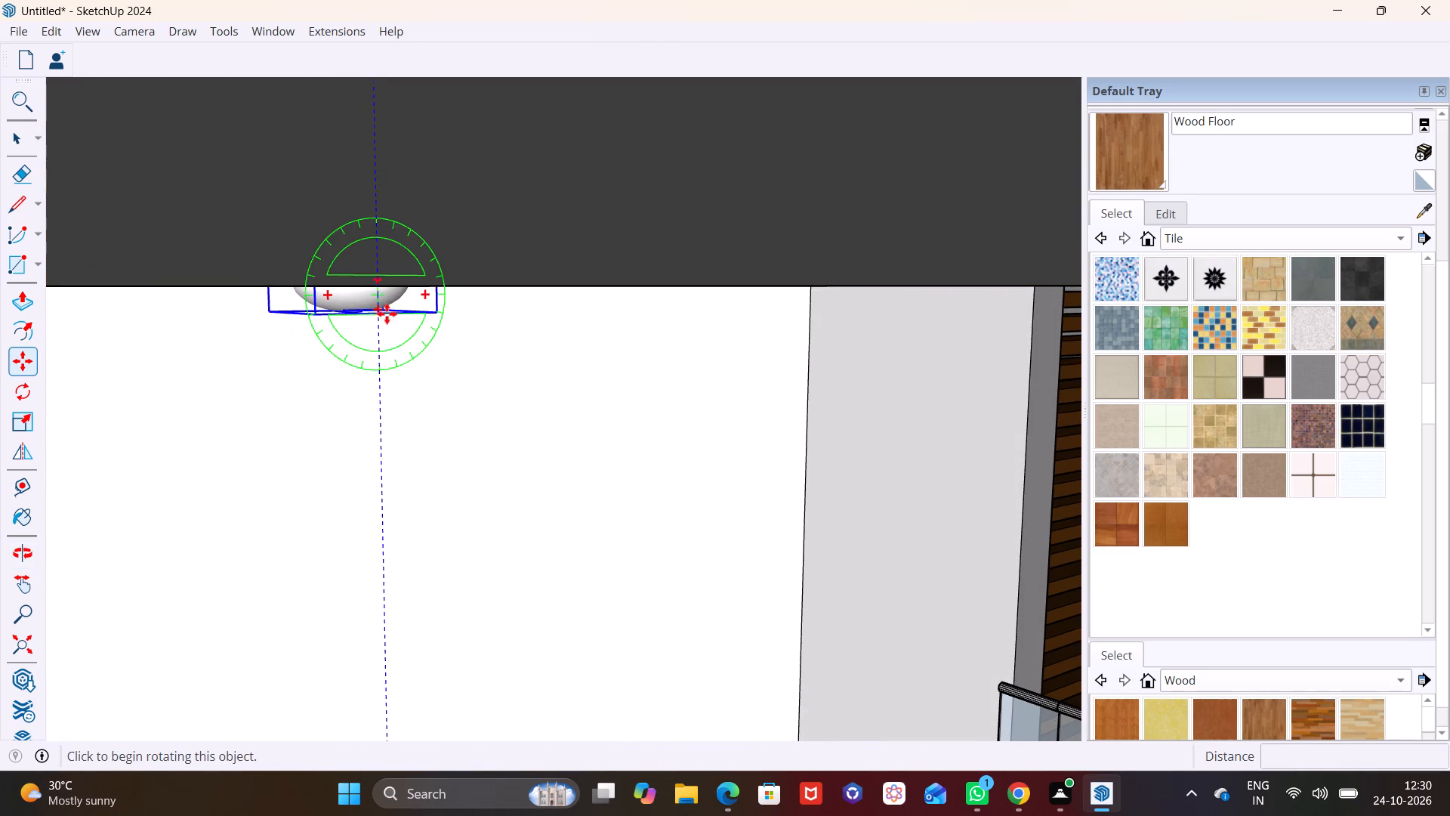
pyautogui.press('space')
pyautogui.press('m')
pyautogui.click(371, 308)
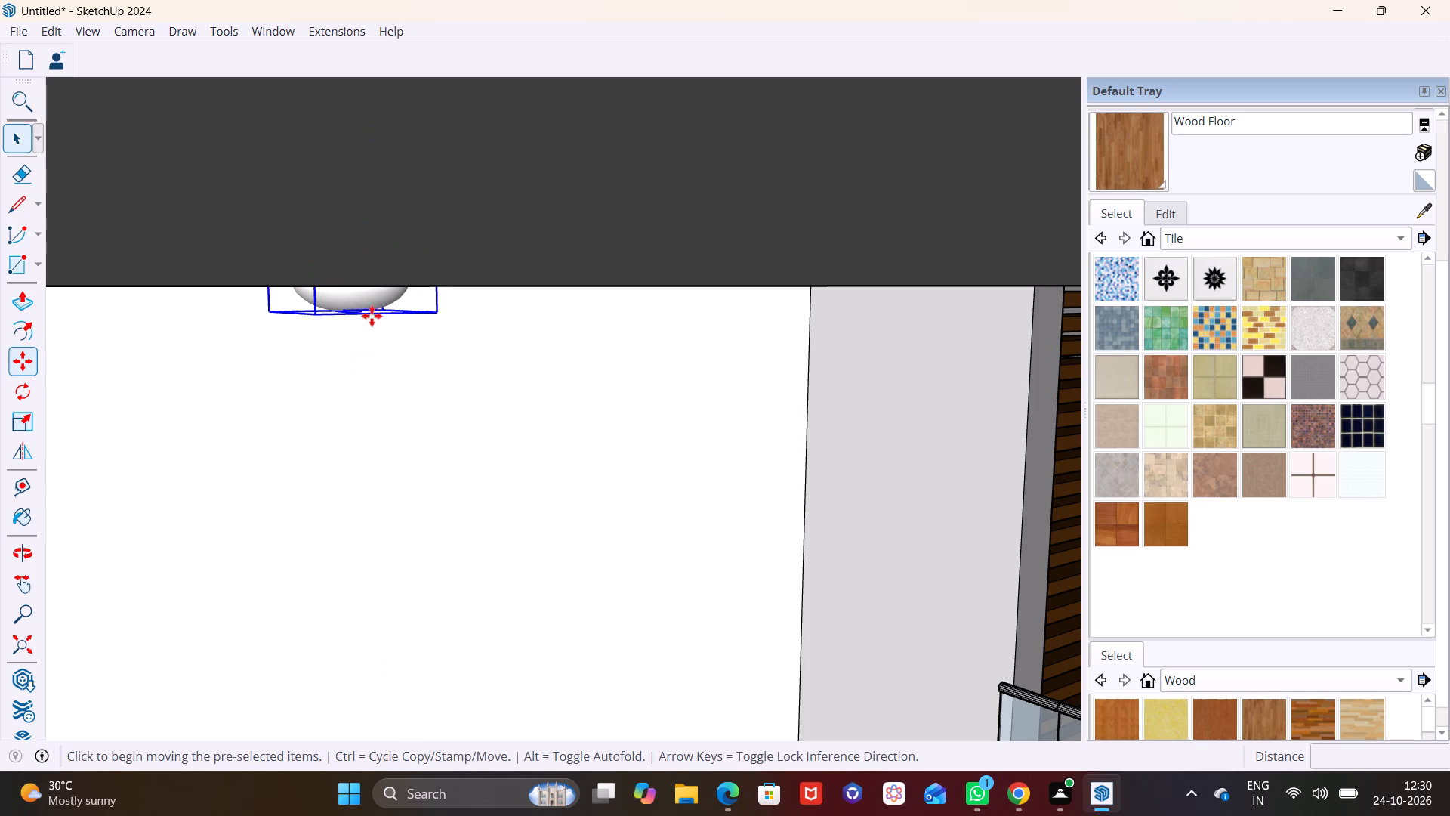
pyautogui.click(362, 317)
# Move the ceiling light 3' 2 1/4" along the top balcony's ceiling towards the dark side wall.
pyautogui.moveTo(345, 348); pyautogui.dragTo(346, 347, button='middle')
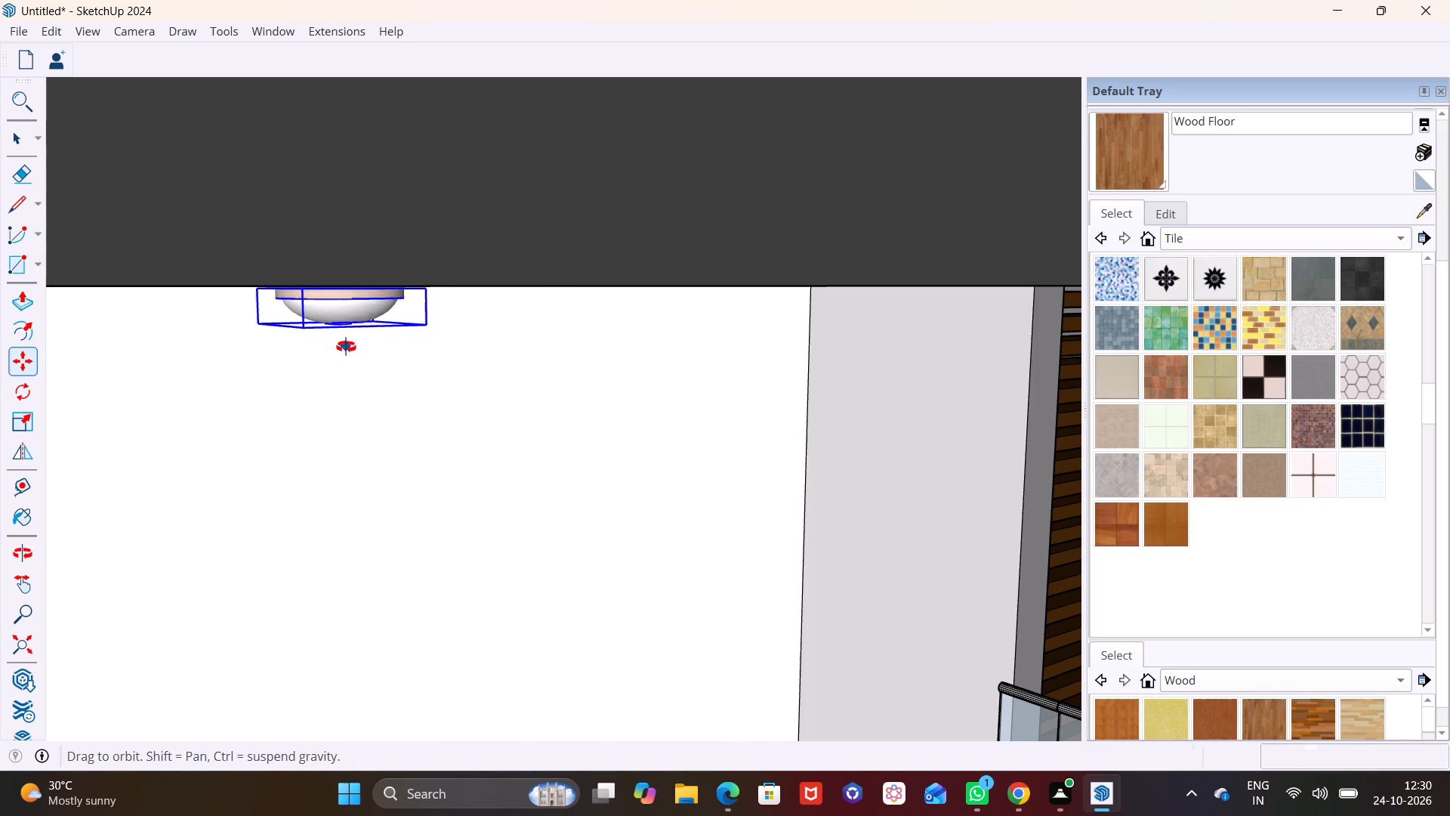
pyautogui.moveTo(346, 347); pyautogui.dragTo(258, 274, button='middle')
pyautogui.scroll(-9, 278, 301)
pyautogui.moveTo(377, 433); pyautogui.dragTo(288, 430, button='middle')
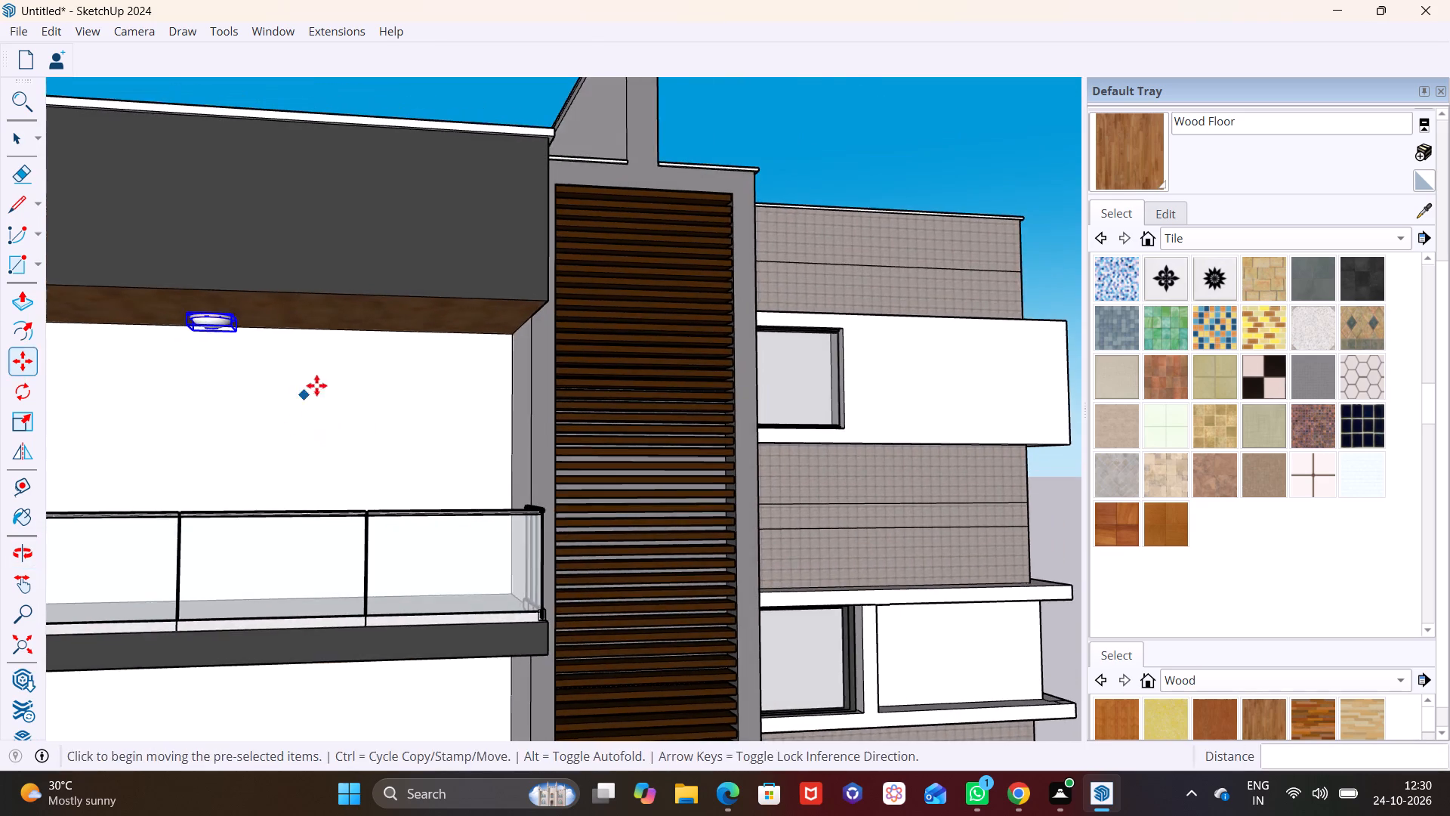
pyautogui.keyDown('shift'); pyautogui.moveTo(316, 385); pyautogui.dragTo(603, 437, button='middle'); pyautogui.keyUp('shift')
pyautogui.moveTo(588, 434); pyautogui.dragTo(457, 407, button='middle')
pyautogui.scroll(6, 409, 343)
pyautogui.moveTo(492, 400); pyautogui.dragTo(582, 400, button='middle')
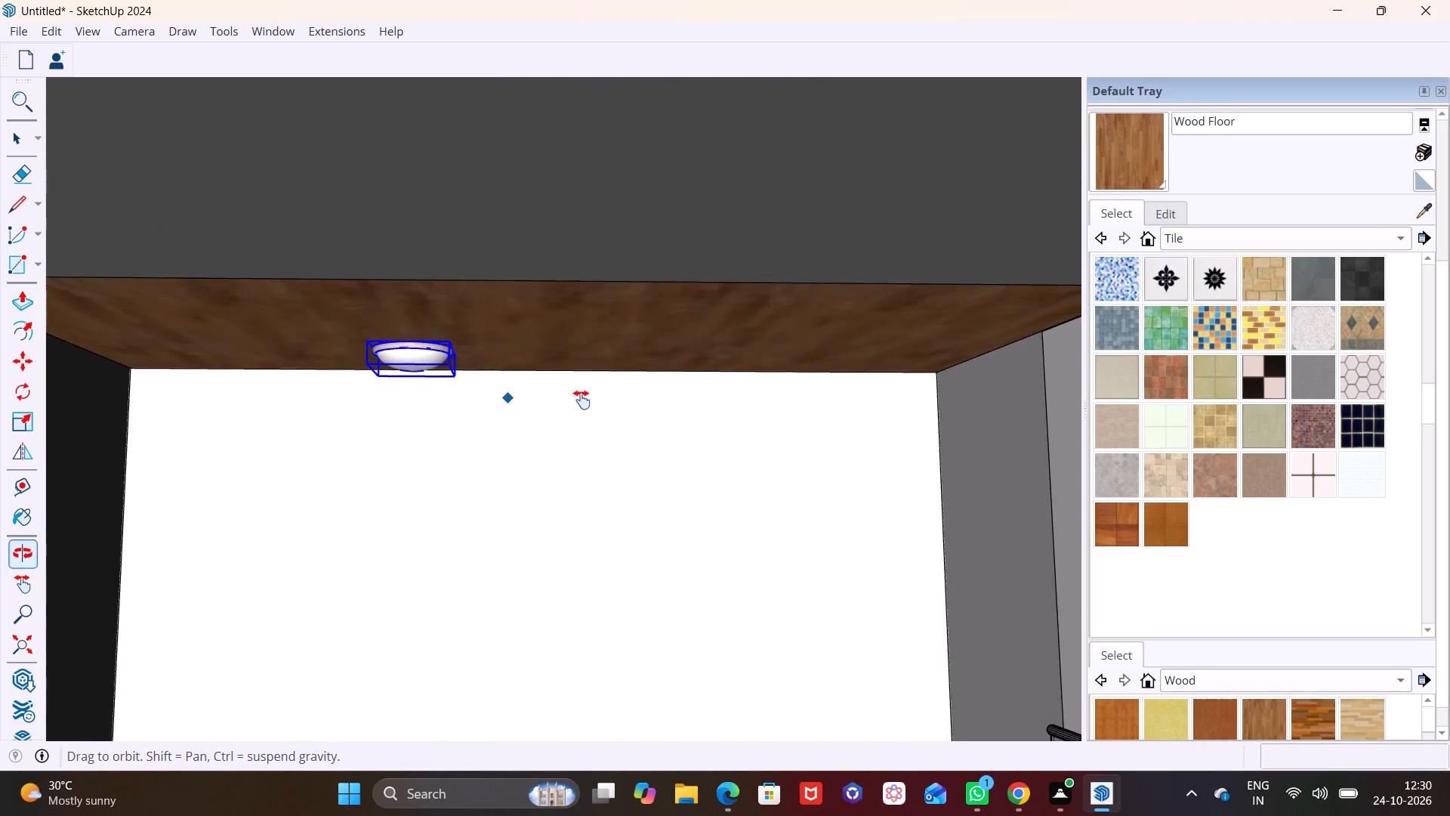
pyautogui.moveTo(582, 400); pyautogui.dragTo(594, 401, button='middle')
pyautogui.press('m')
pyautogui.click(391, 338)
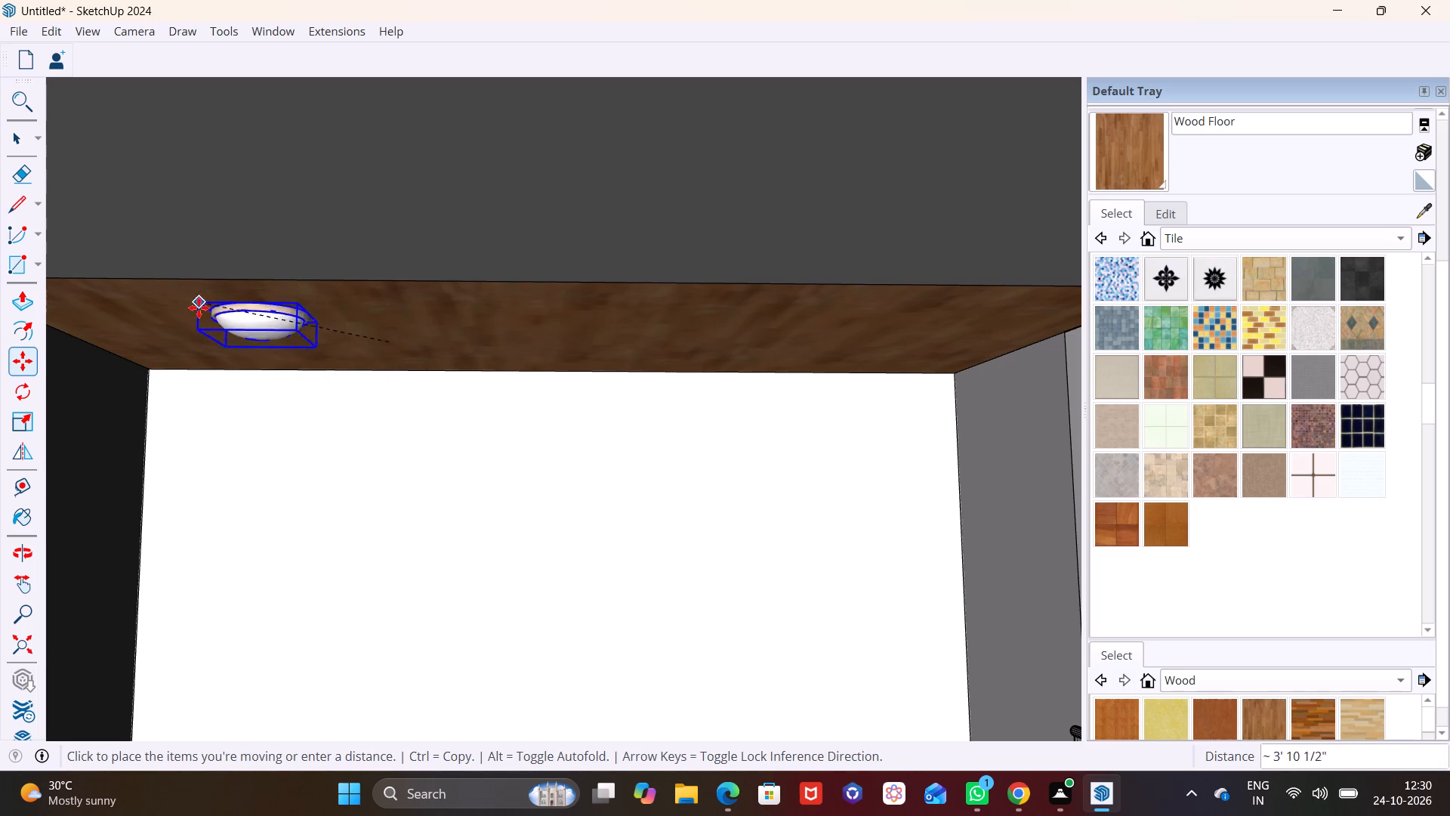
pyautogui.click(207, 334)
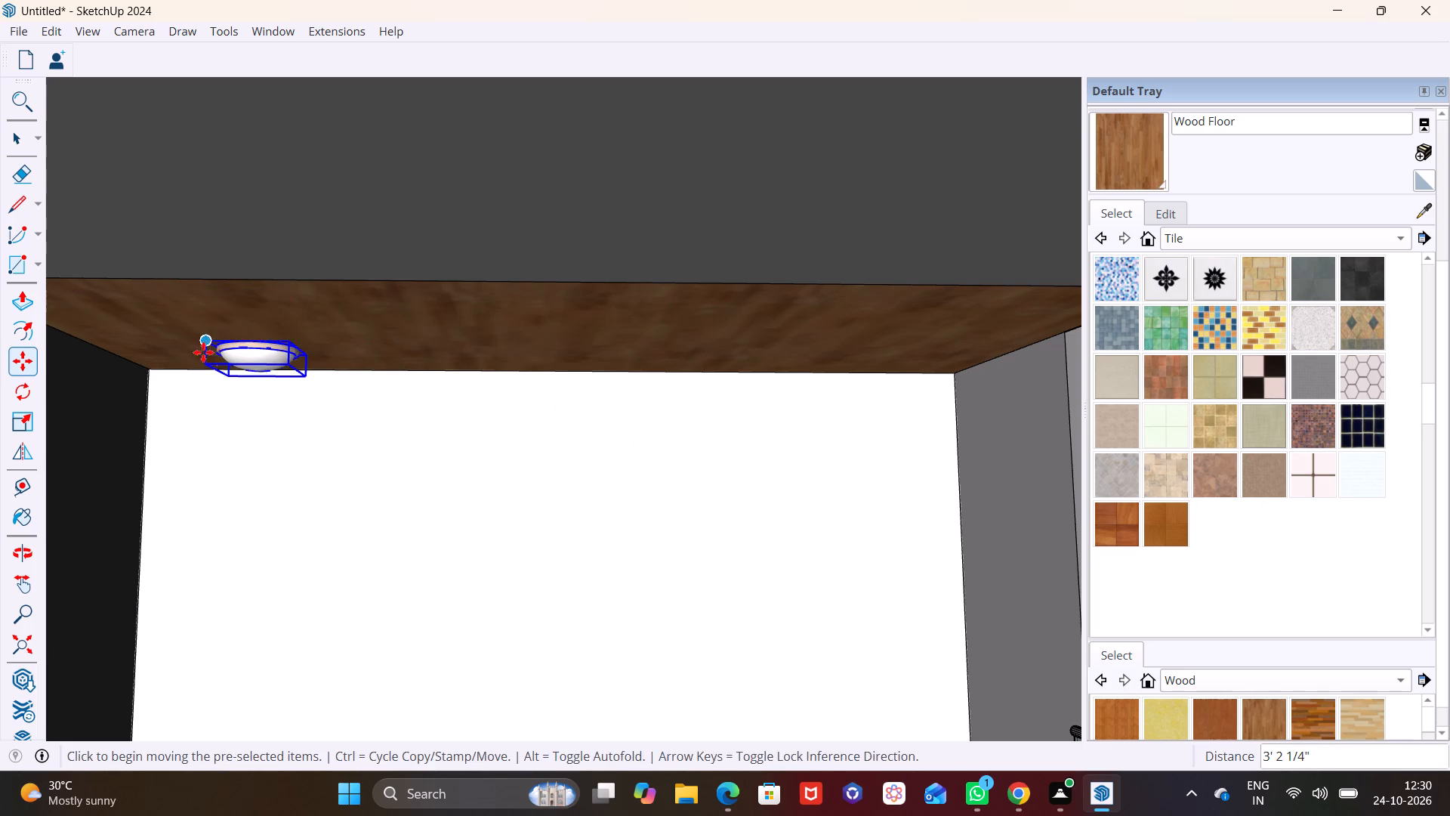
# Copy the ceiling light in line to the opposite end of the top balcony's ceiling, near the louvred screen.
pyautogui.click(285, 345)
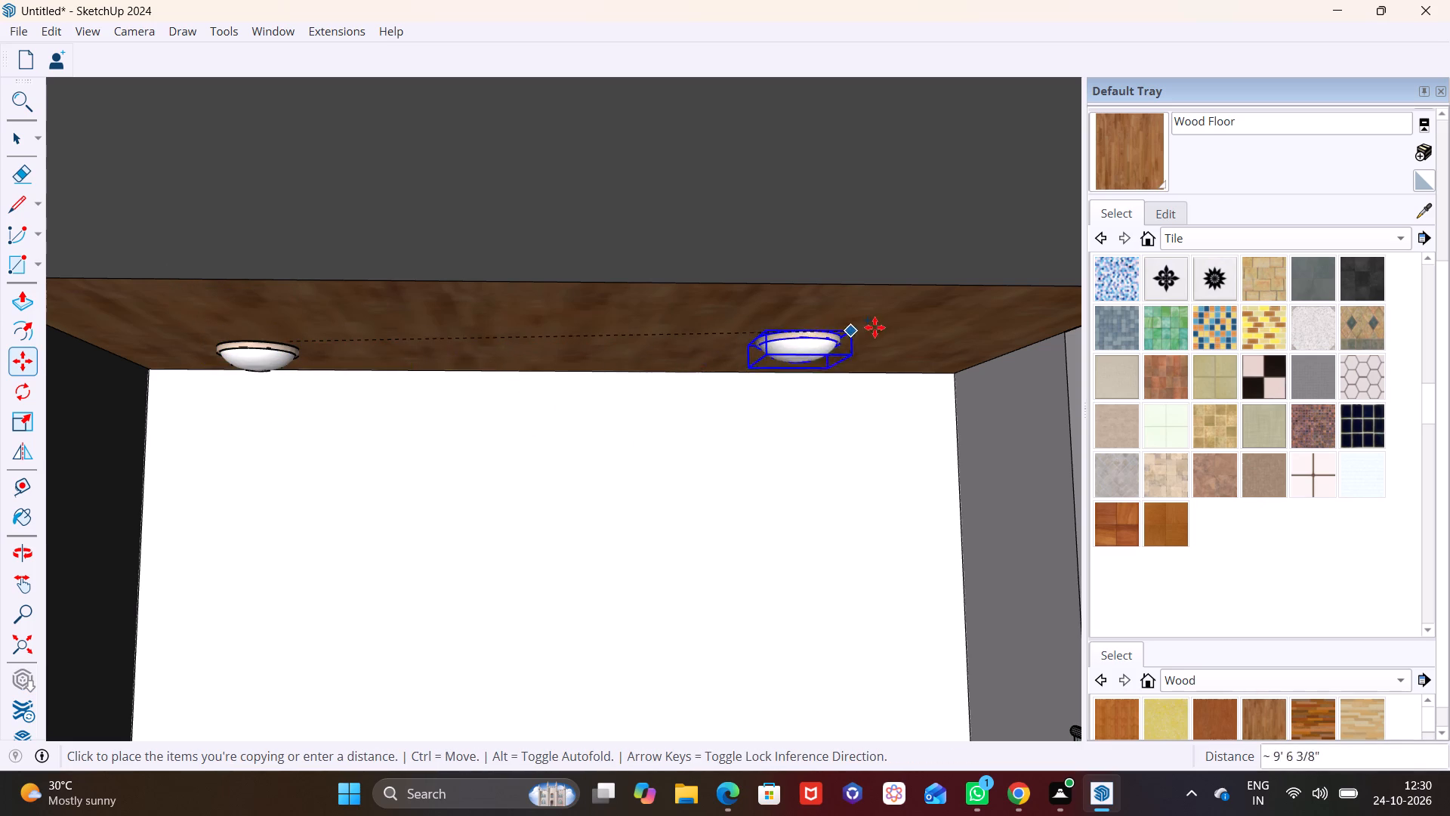
pyautogui.click(877, 336)
pyautogui.press('space')
pyautogui.click(555, 456)
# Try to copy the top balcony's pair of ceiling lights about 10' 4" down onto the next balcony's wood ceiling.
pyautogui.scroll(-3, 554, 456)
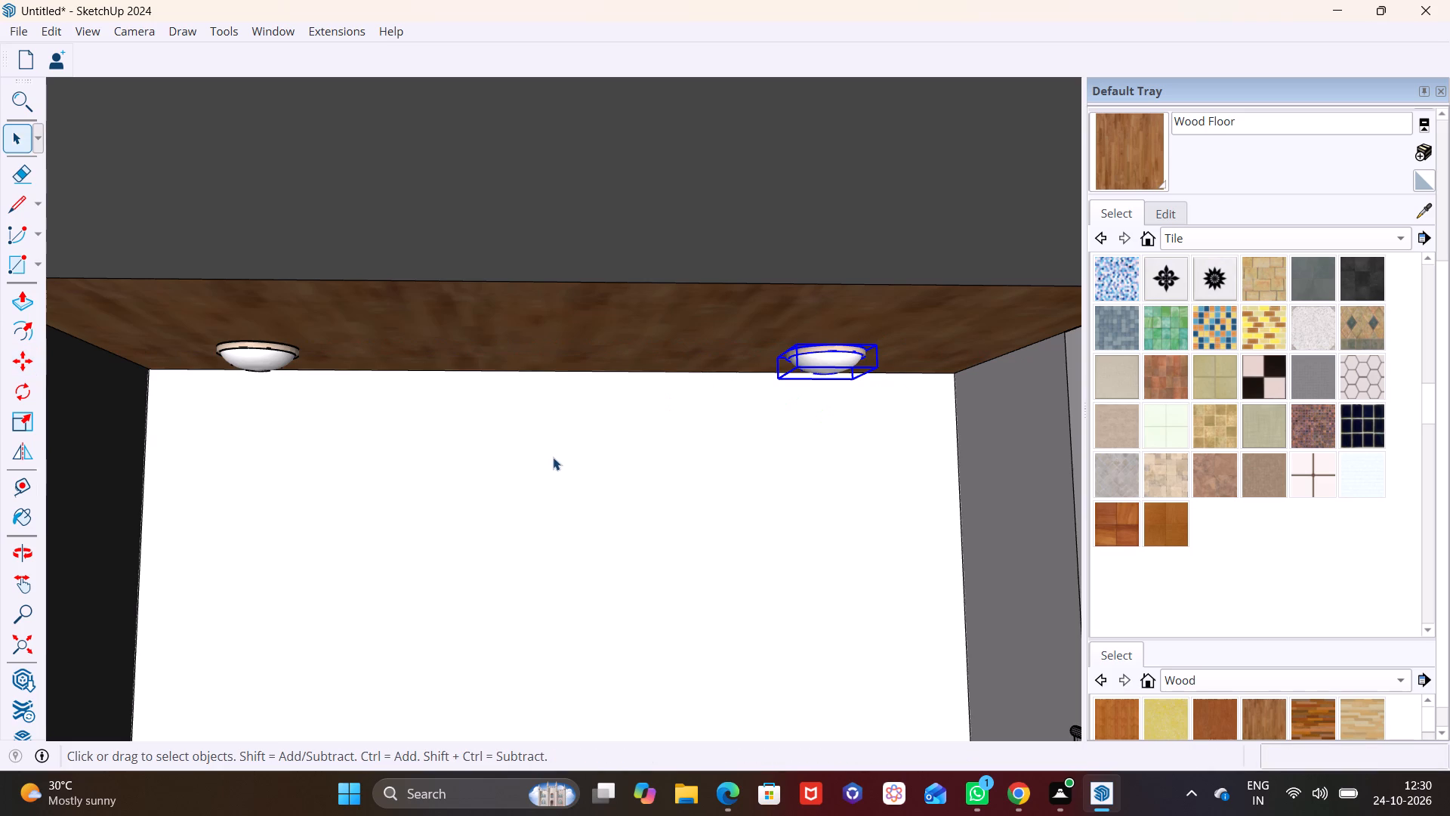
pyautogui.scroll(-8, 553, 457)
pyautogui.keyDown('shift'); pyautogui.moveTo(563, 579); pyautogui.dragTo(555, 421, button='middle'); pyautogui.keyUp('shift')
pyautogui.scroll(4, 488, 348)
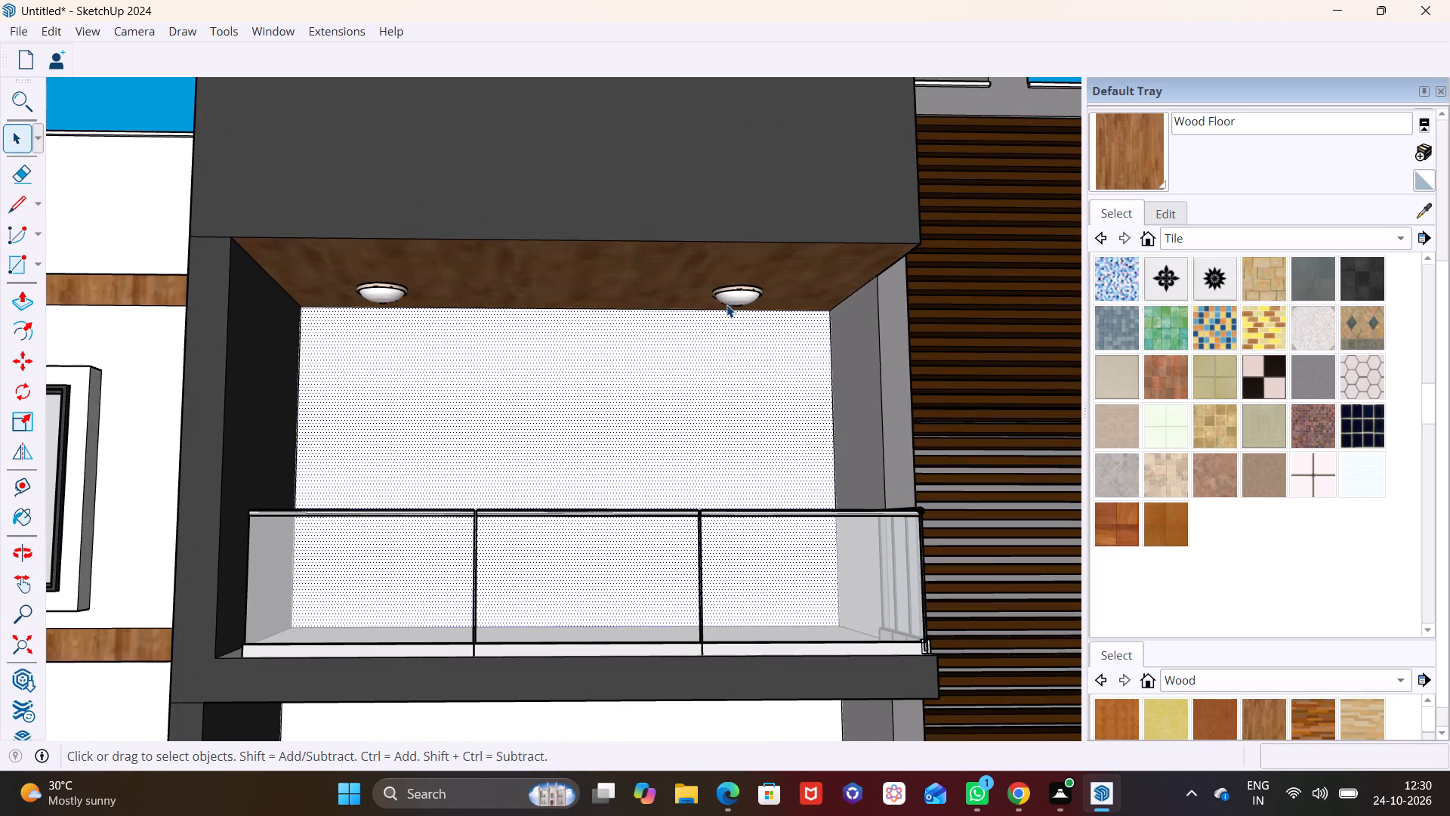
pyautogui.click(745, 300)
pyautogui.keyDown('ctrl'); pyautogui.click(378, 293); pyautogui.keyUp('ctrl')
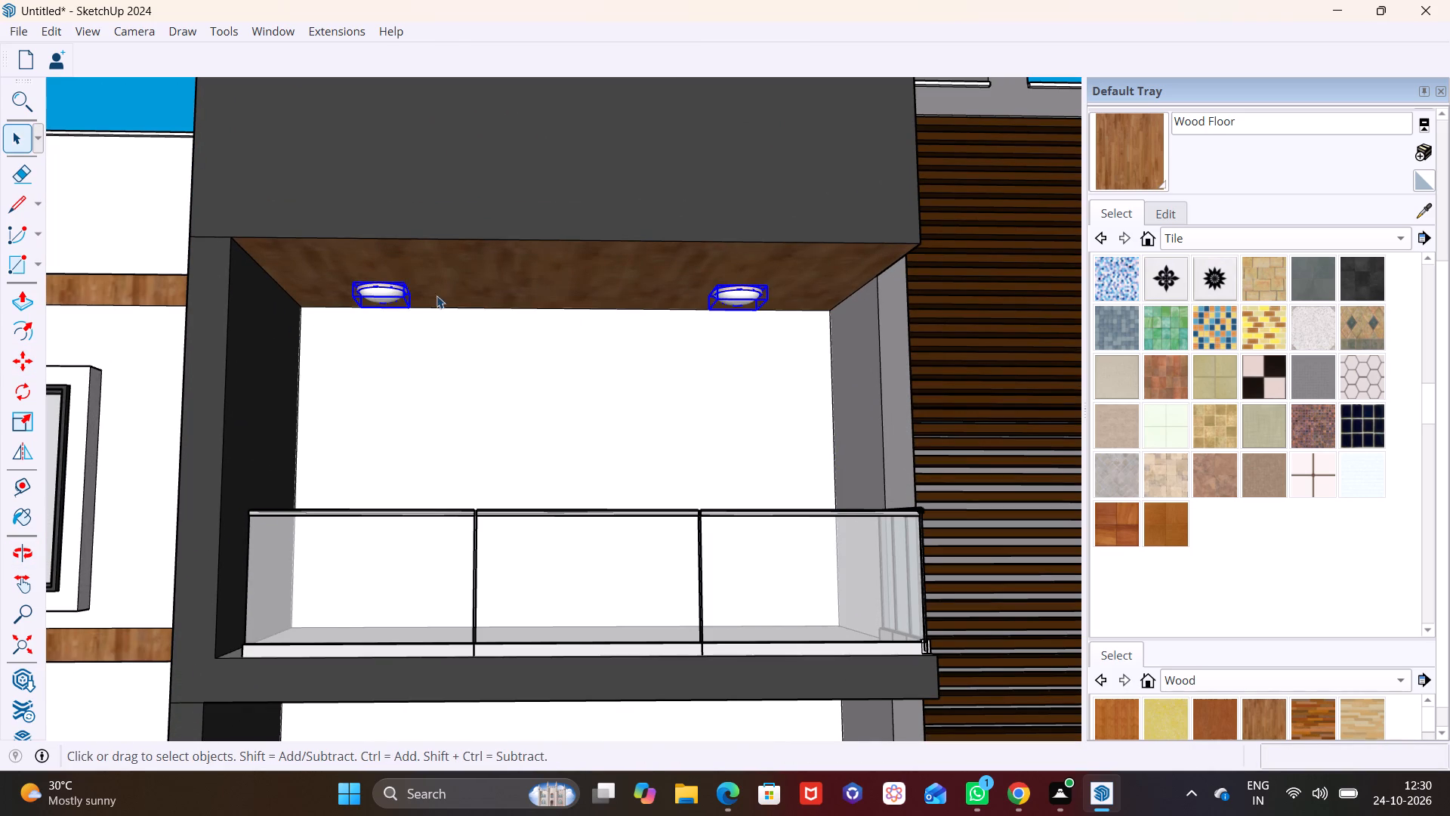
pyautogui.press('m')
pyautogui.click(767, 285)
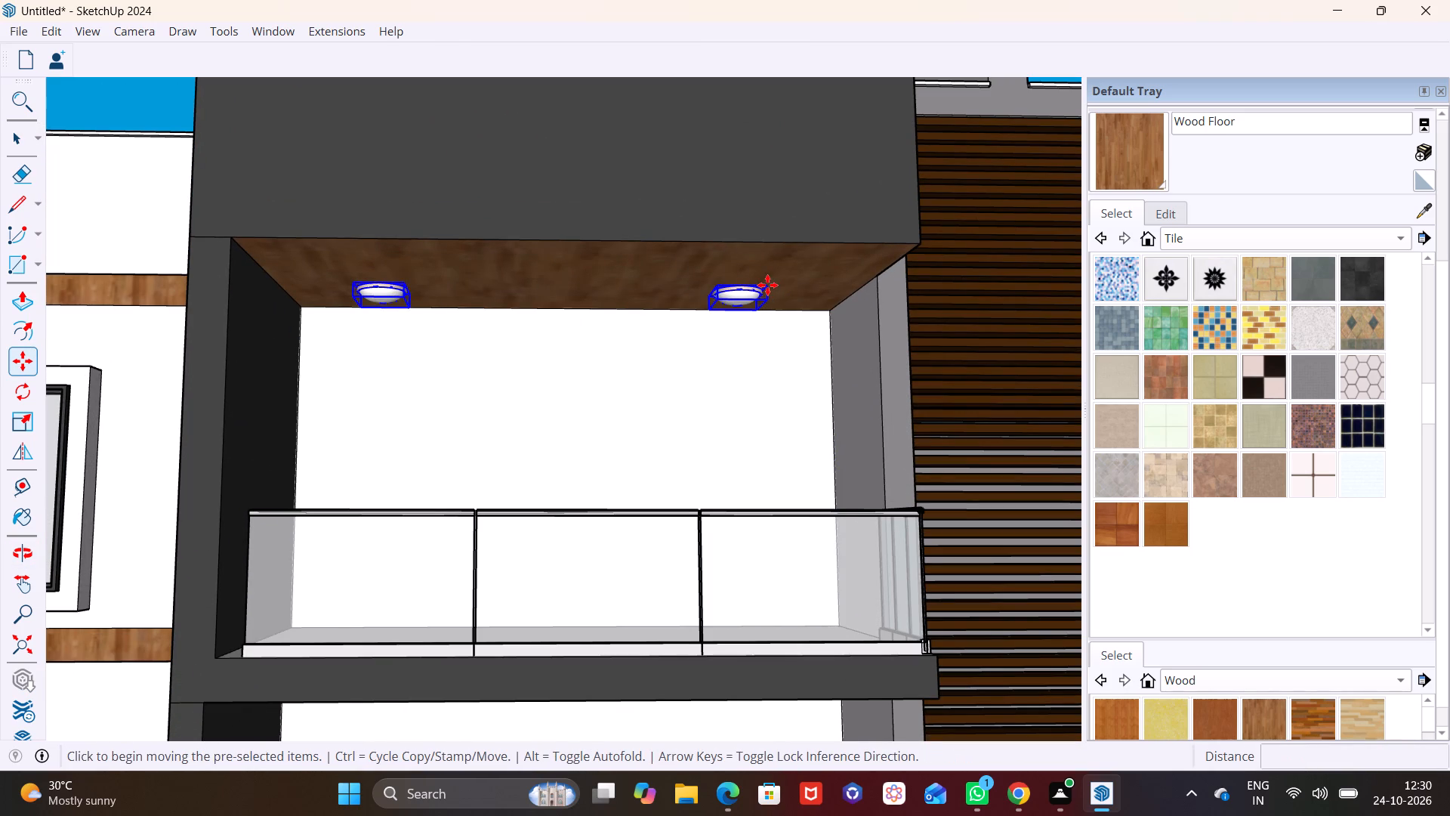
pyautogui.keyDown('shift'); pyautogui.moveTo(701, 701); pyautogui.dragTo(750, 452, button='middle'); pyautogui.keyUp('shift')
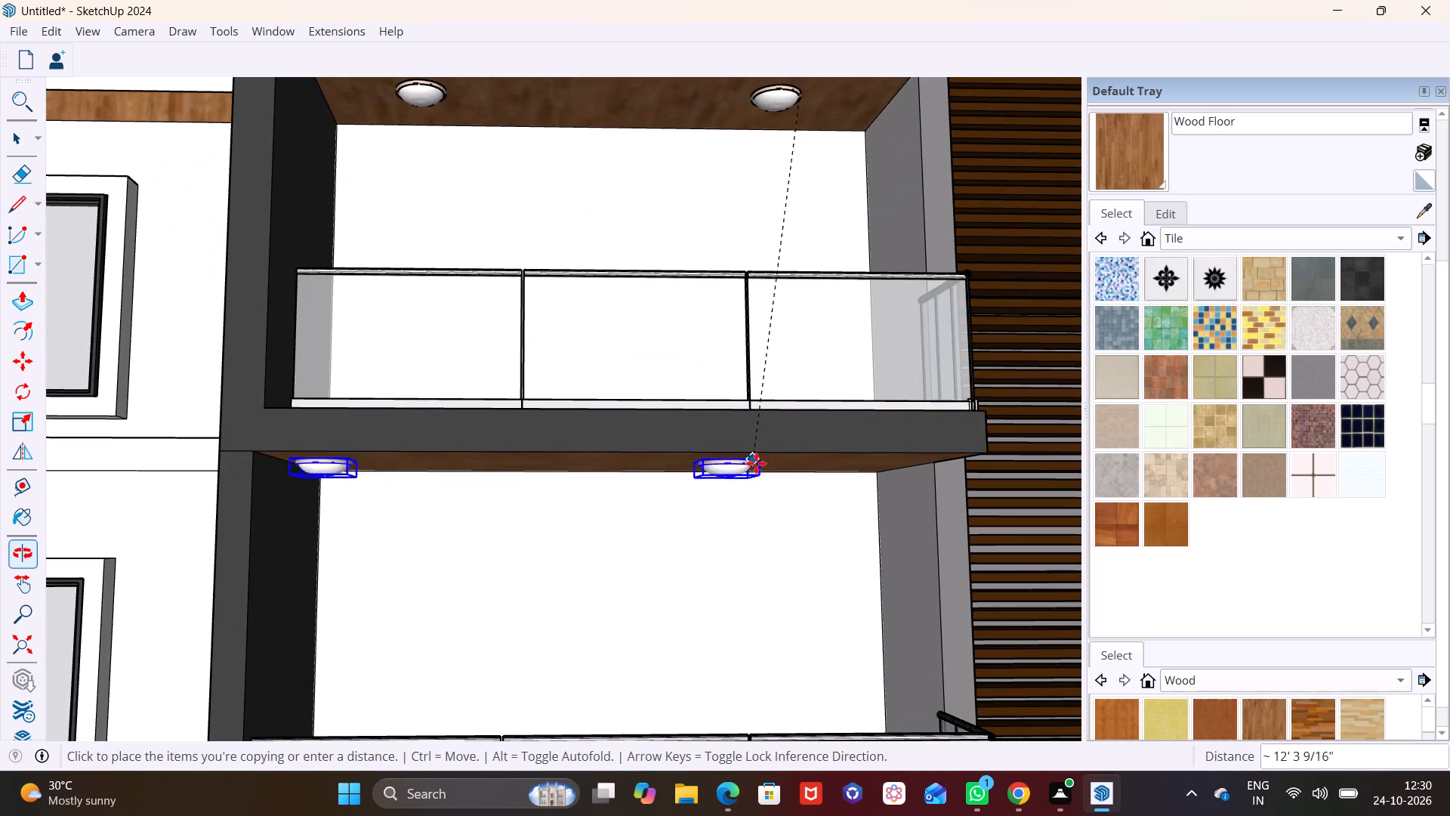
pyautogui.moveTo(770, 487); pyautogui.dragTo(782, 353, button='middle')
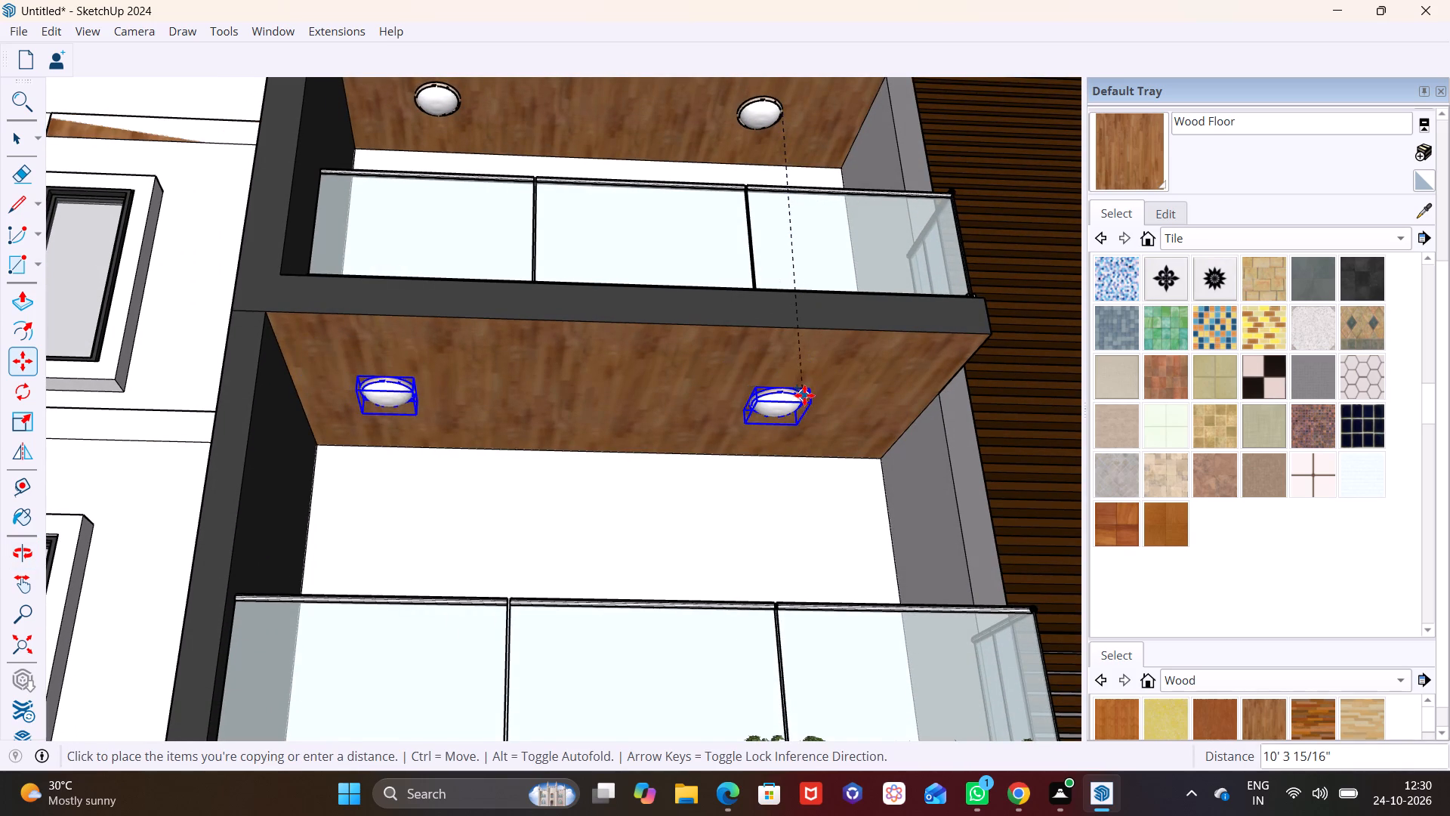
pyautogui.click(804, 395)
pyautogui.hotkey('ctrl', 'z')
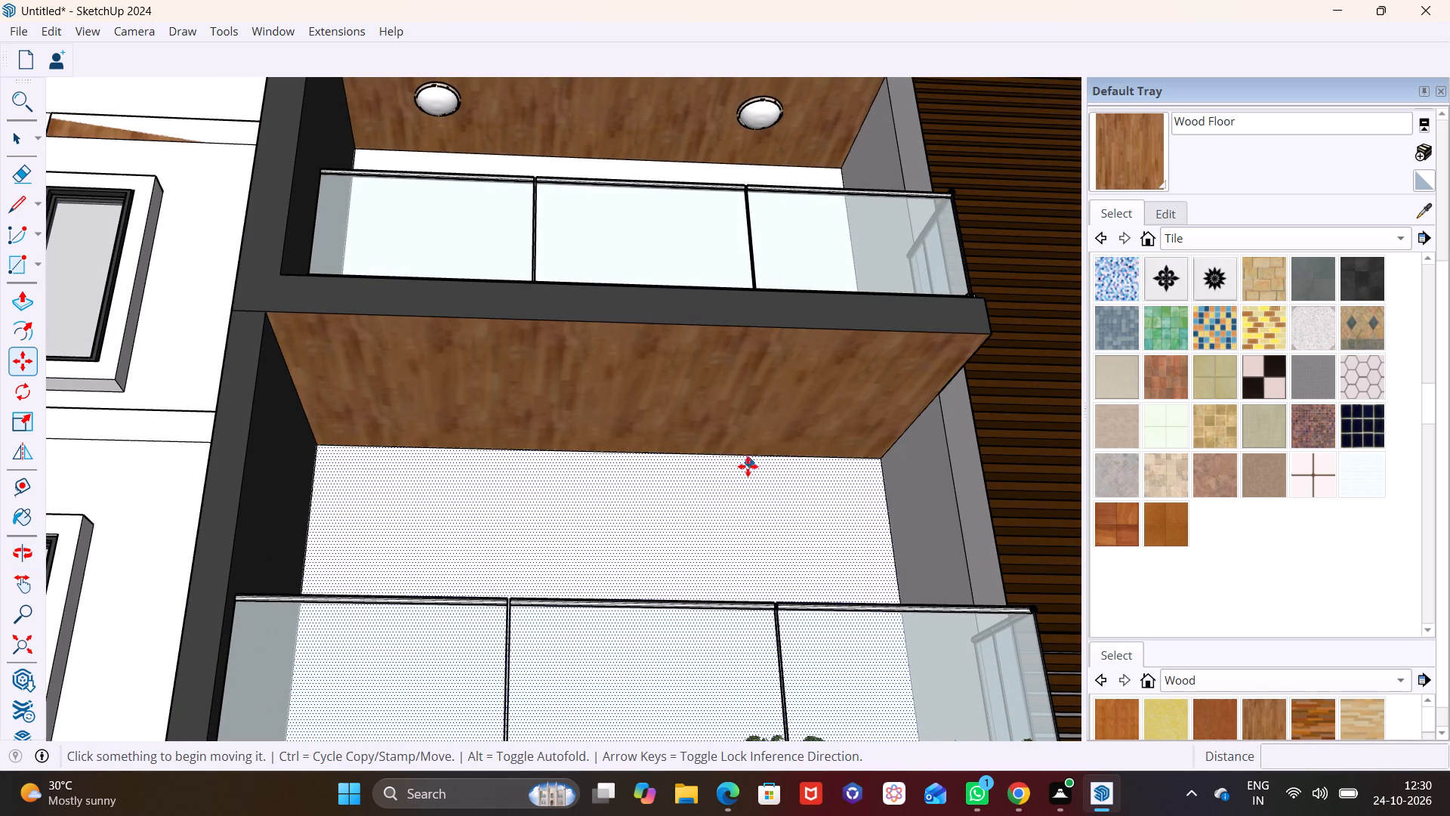
# Copy the top balcony's two ceiling lights about 11' down onto the wood ceiling of the balcony directly below.
pyautogui.press('space')
pyautogui.click(773, 116)
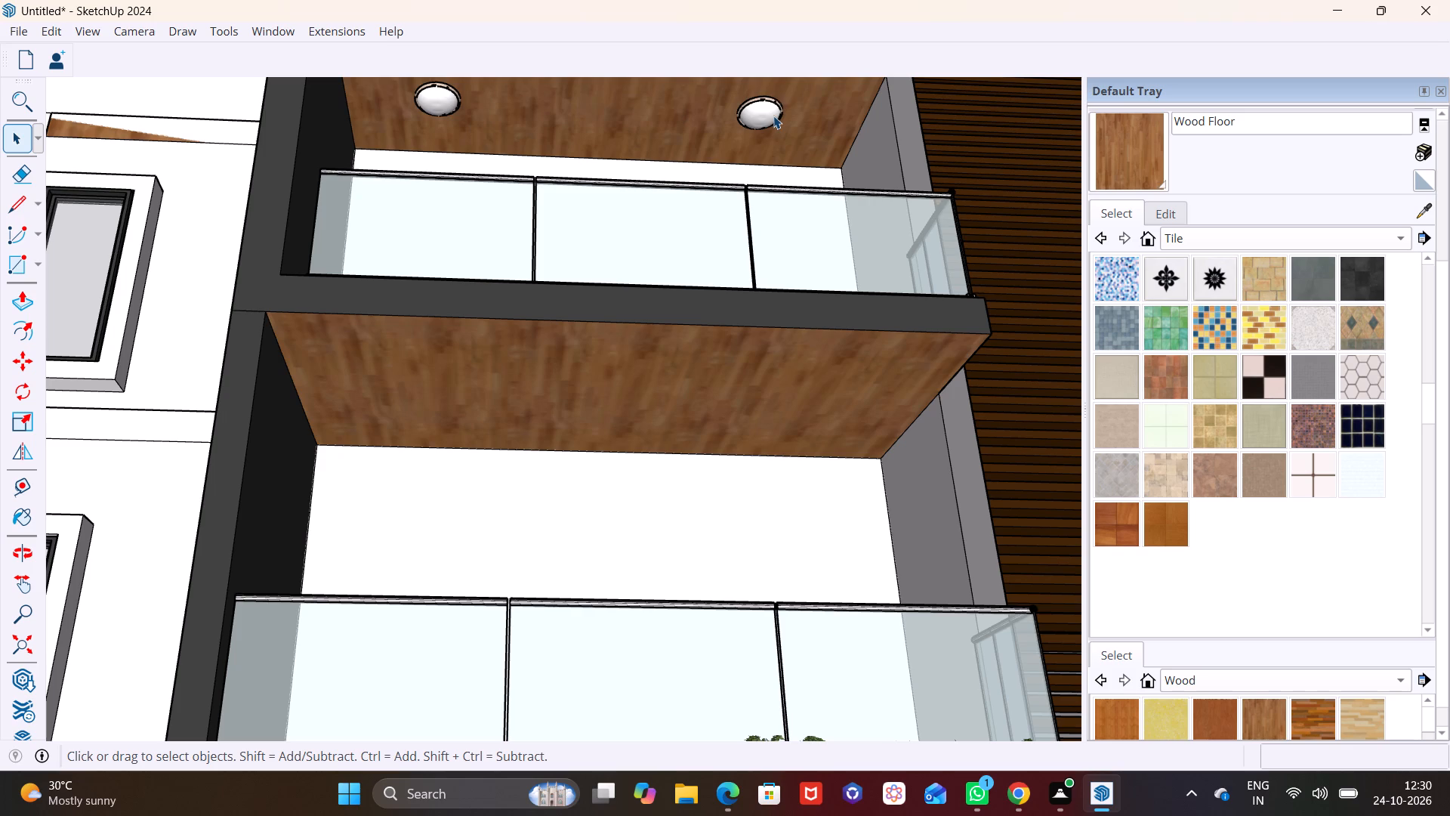
pyautogui.keyDown('ctrl'); pyautogui.click(415, 108); pyautogui.keyUp('ctrl')
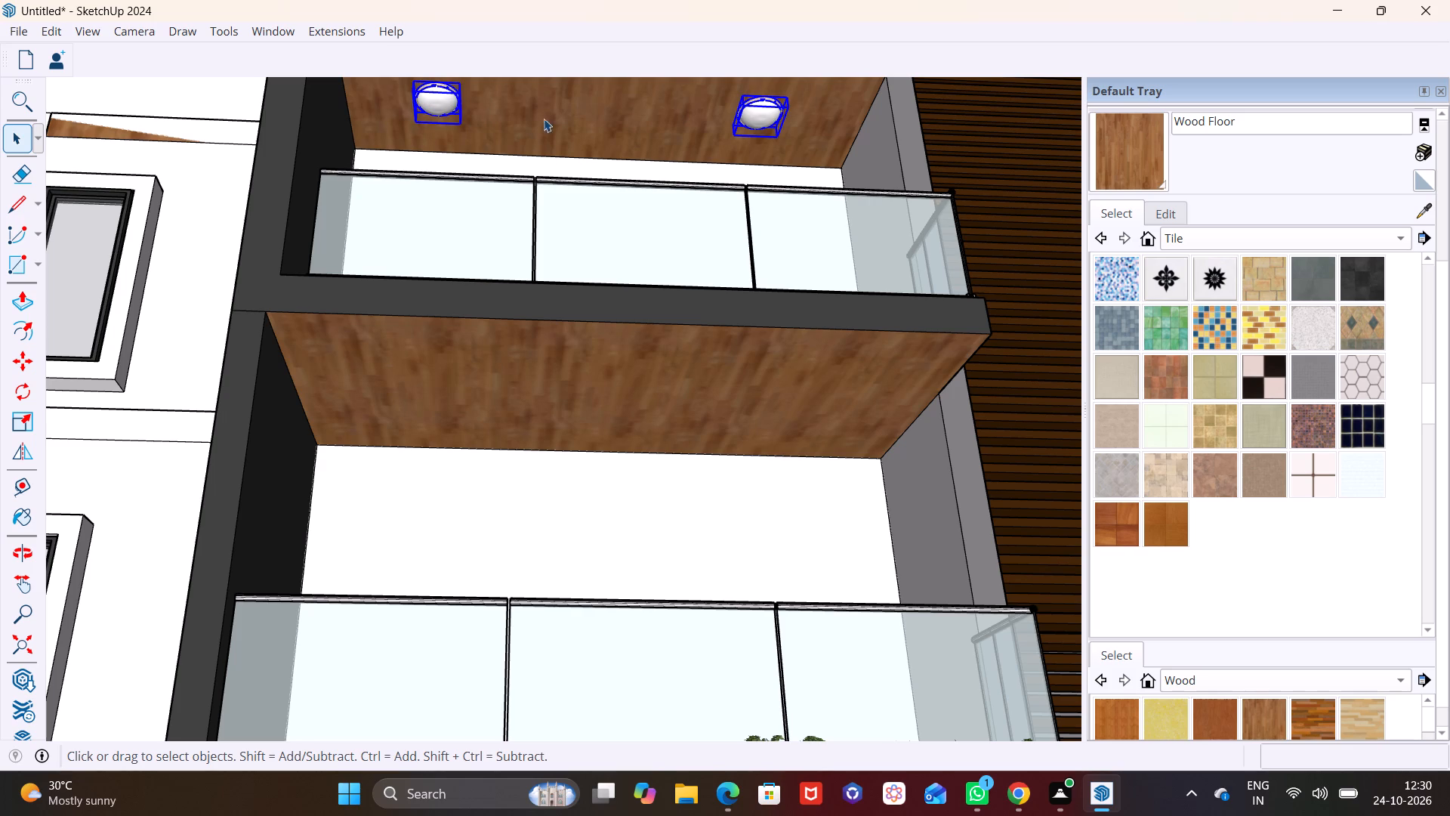
pyautogui.press('m')
pyautogui.click(786, 98)
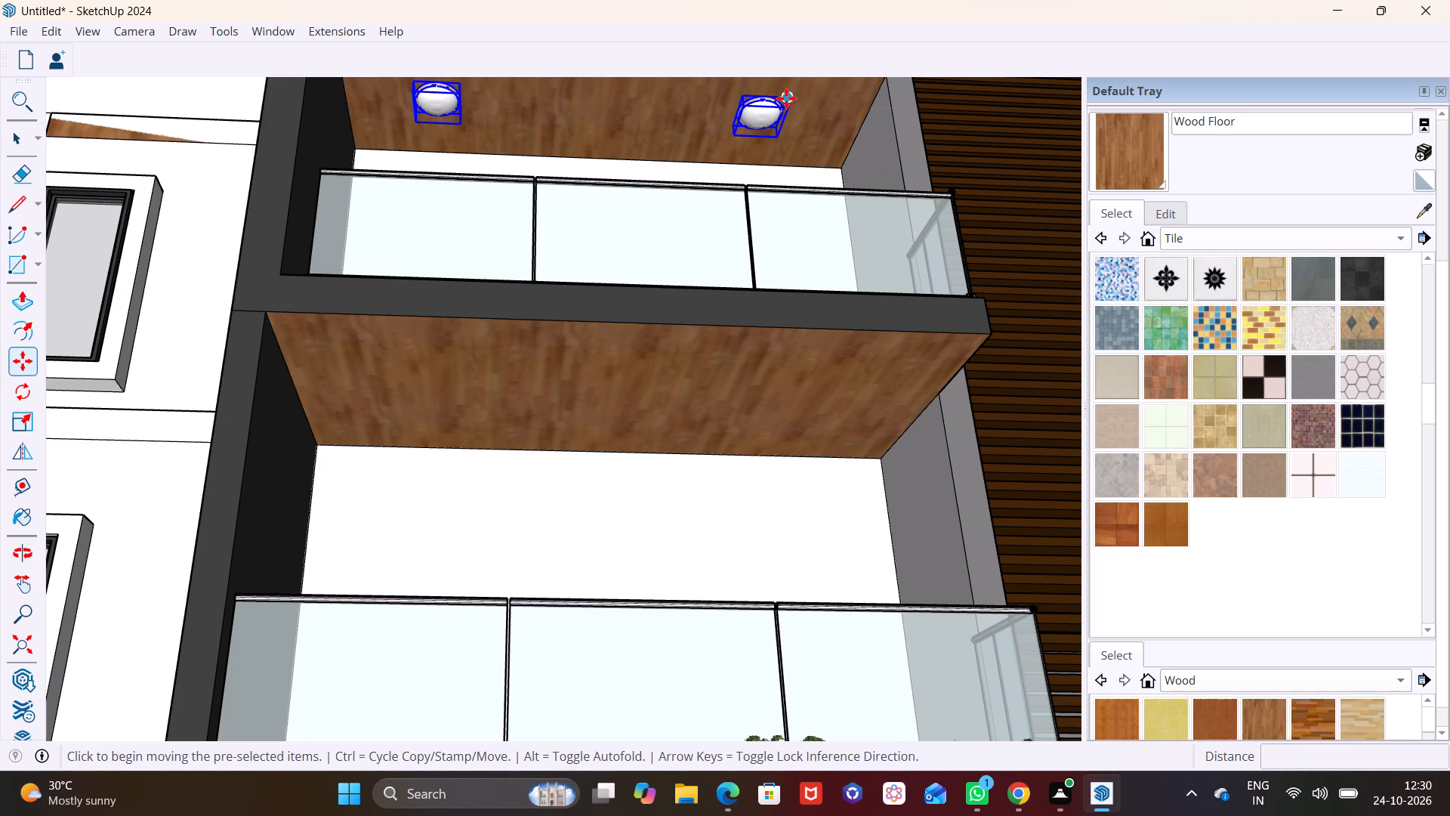
pyautogui.click(805, 391)
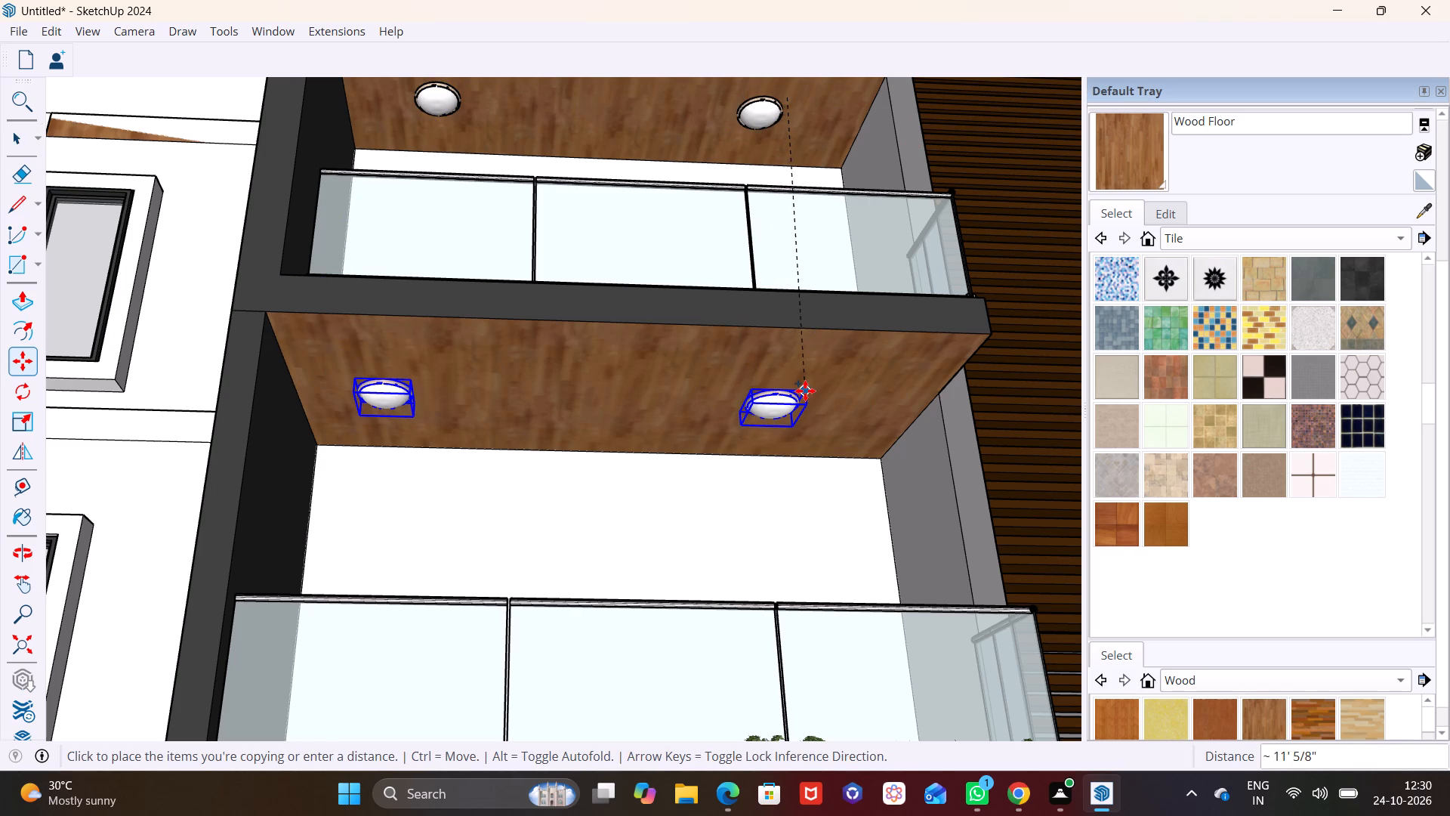
# Copy the pair of ceiling lights about 11' 2" down the blue axis onto the third balcony's wood ceiling, counting from the top.
pyautogui.click(810, 394)
pyautogui.scroll(-2, 783, 544)
pyautogui.keyDown('shift'); pyautogui.moveTo(785, 580); pyautogui.dragTo(758, 356, button='middle'); pyautogui.keyUp('shift')
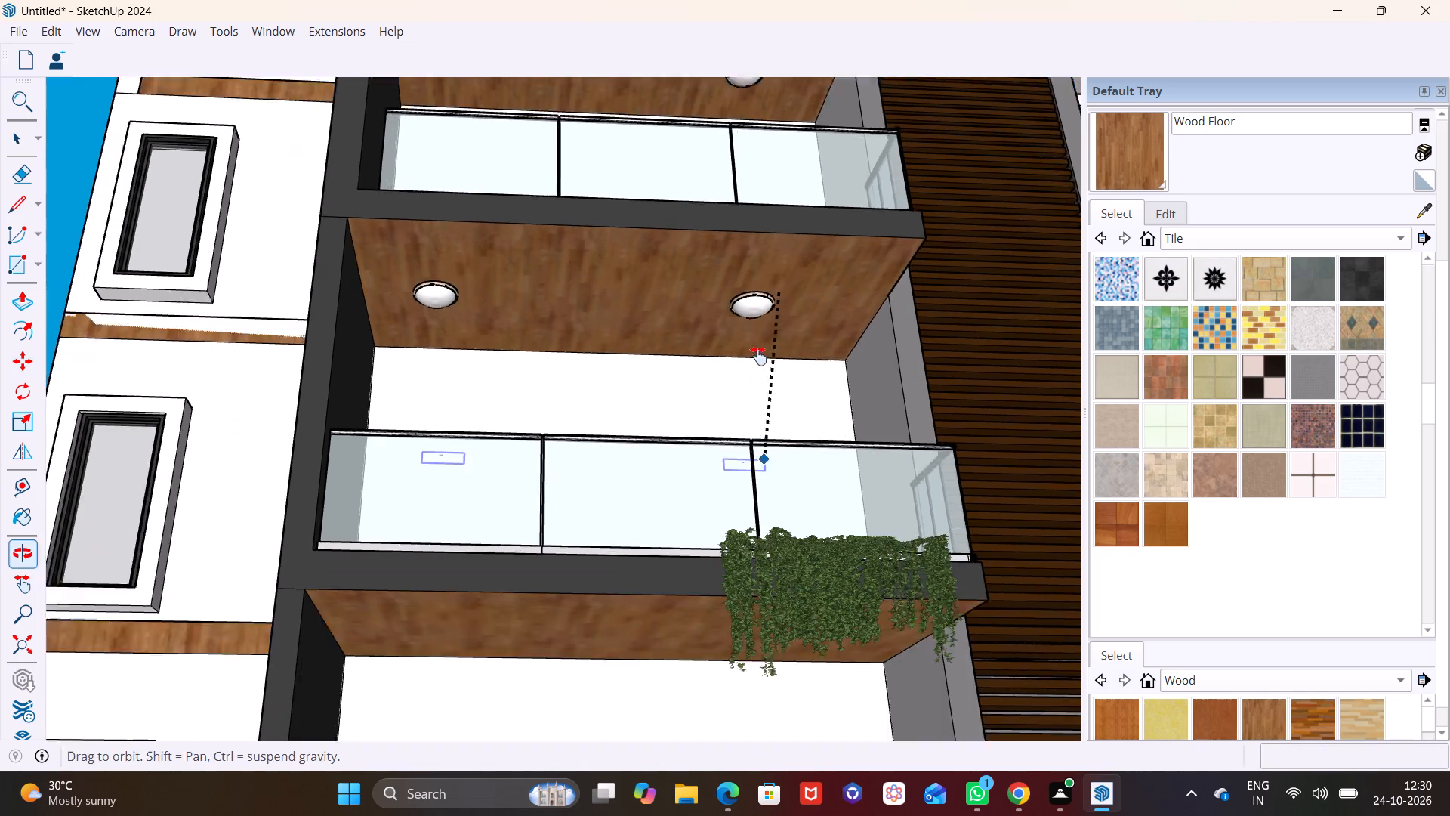
pyautogui.keyDown('shift'); pyautogui.moveTo(758, 356); pyautogui.dragTo(758, 329, button='middle'); pyautogui.keyUp('shift')
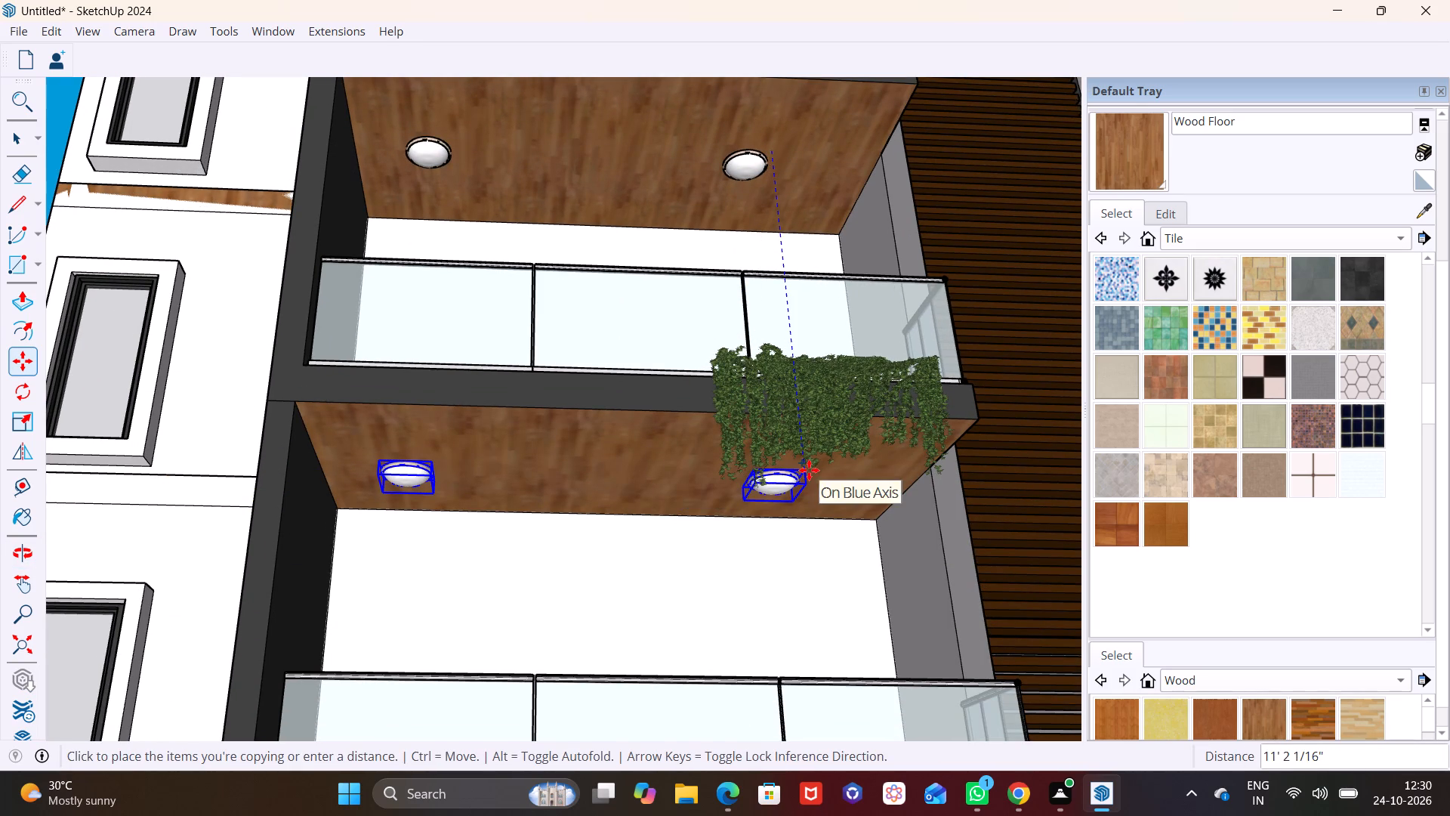
pyautogui.click(809, 470)
# Copy the third balcony's two ceiling lights about 10' 10" down onto the lowest balcony's wood ceiling and clear the selection.
pyautogui.press('space')
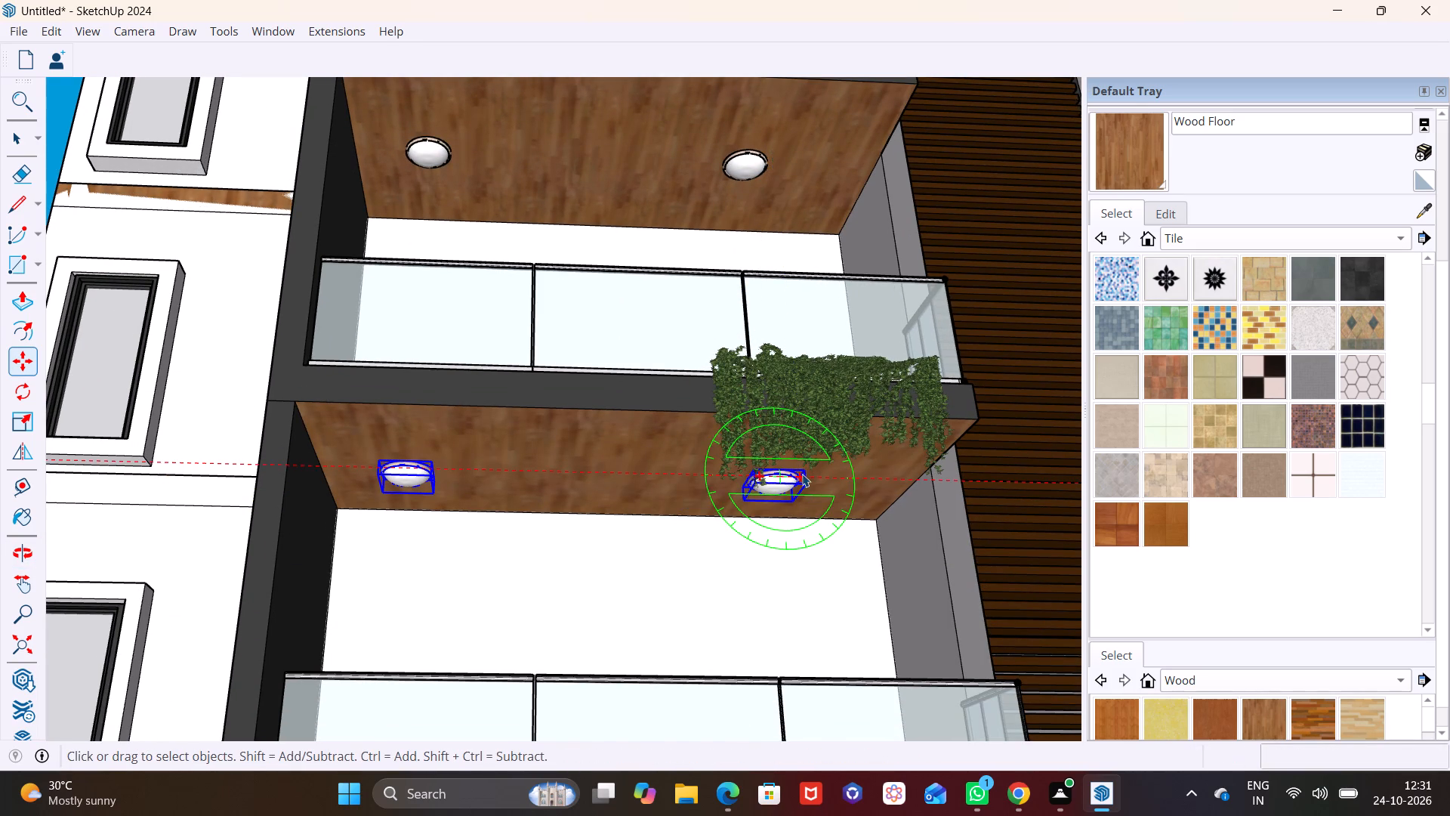
pyautogui.press('m')
pyautogui.click(797, 469)
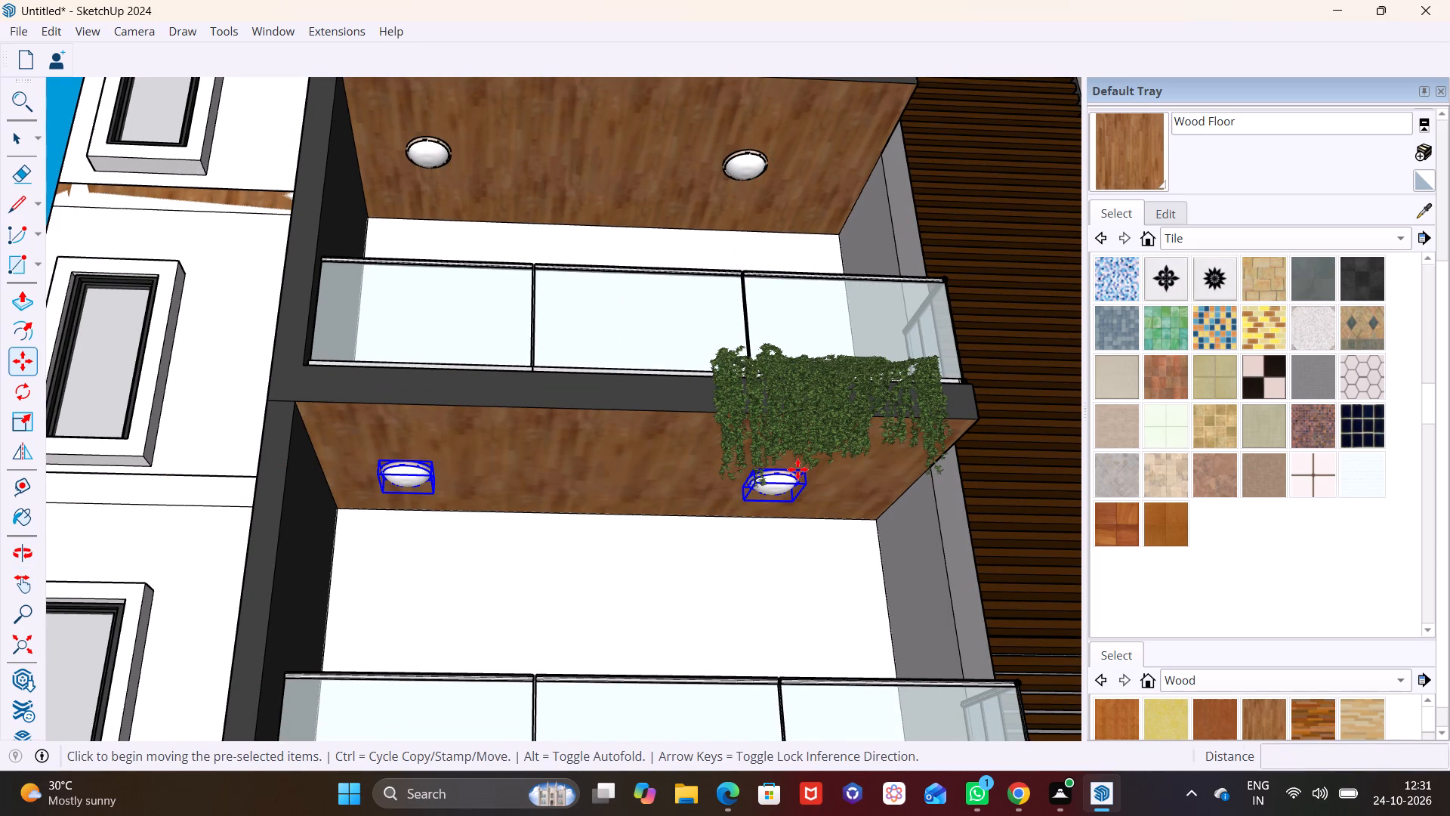
pyautogui.scroll(-2, 786, 567)
pyautogui.keyDown('shift'); pyautogui.moveTo(792, 576); pyautogui.dragTo(793, 326, button='middle'); pyautogui.keyUp('shift')
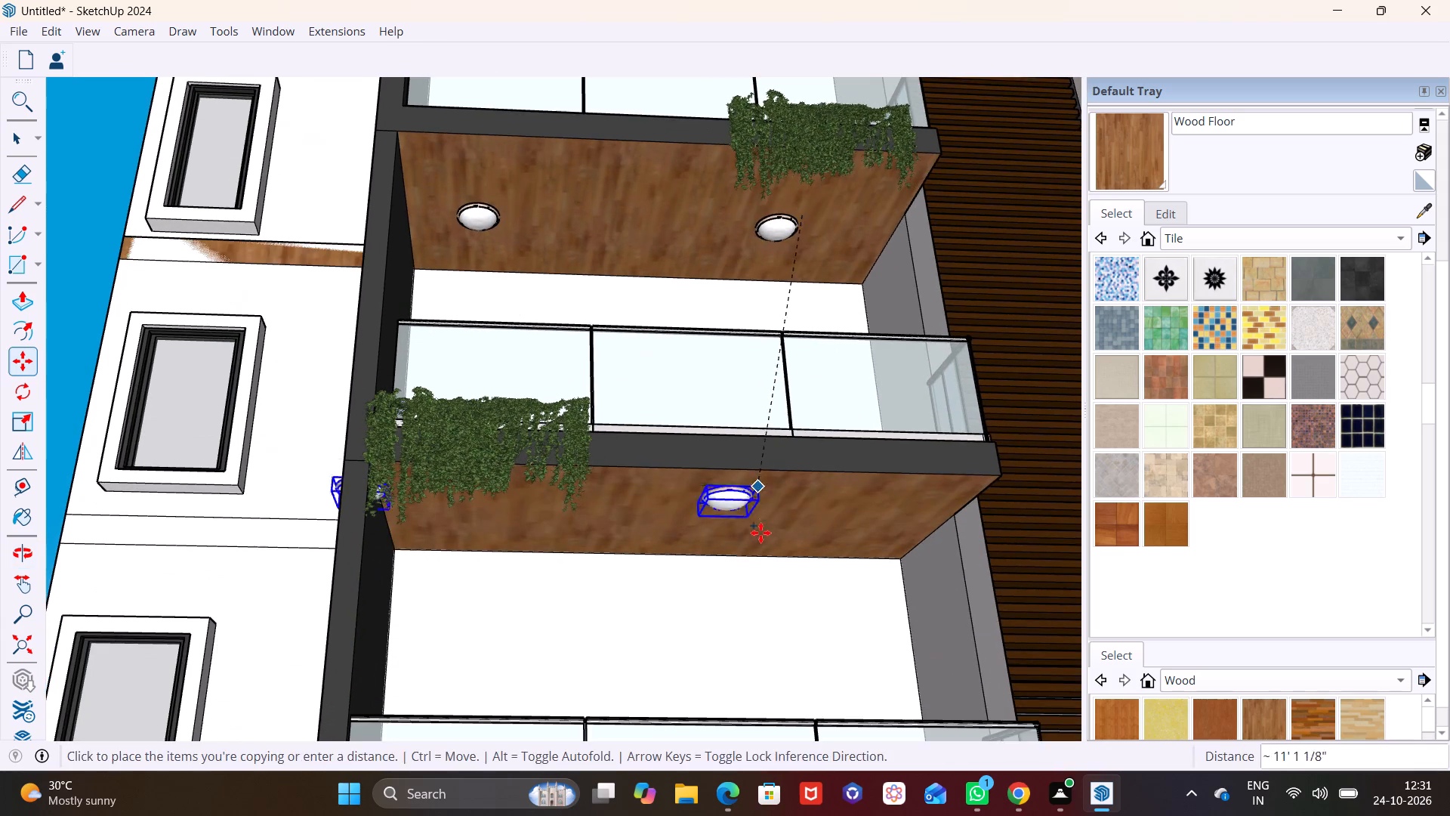
pyautogui.keyDown('shift'); pyautogui.moveTo(760, 533); pyautogui.dragTo(767, 434, button='middle'); pyautogui.keyUp('shift')
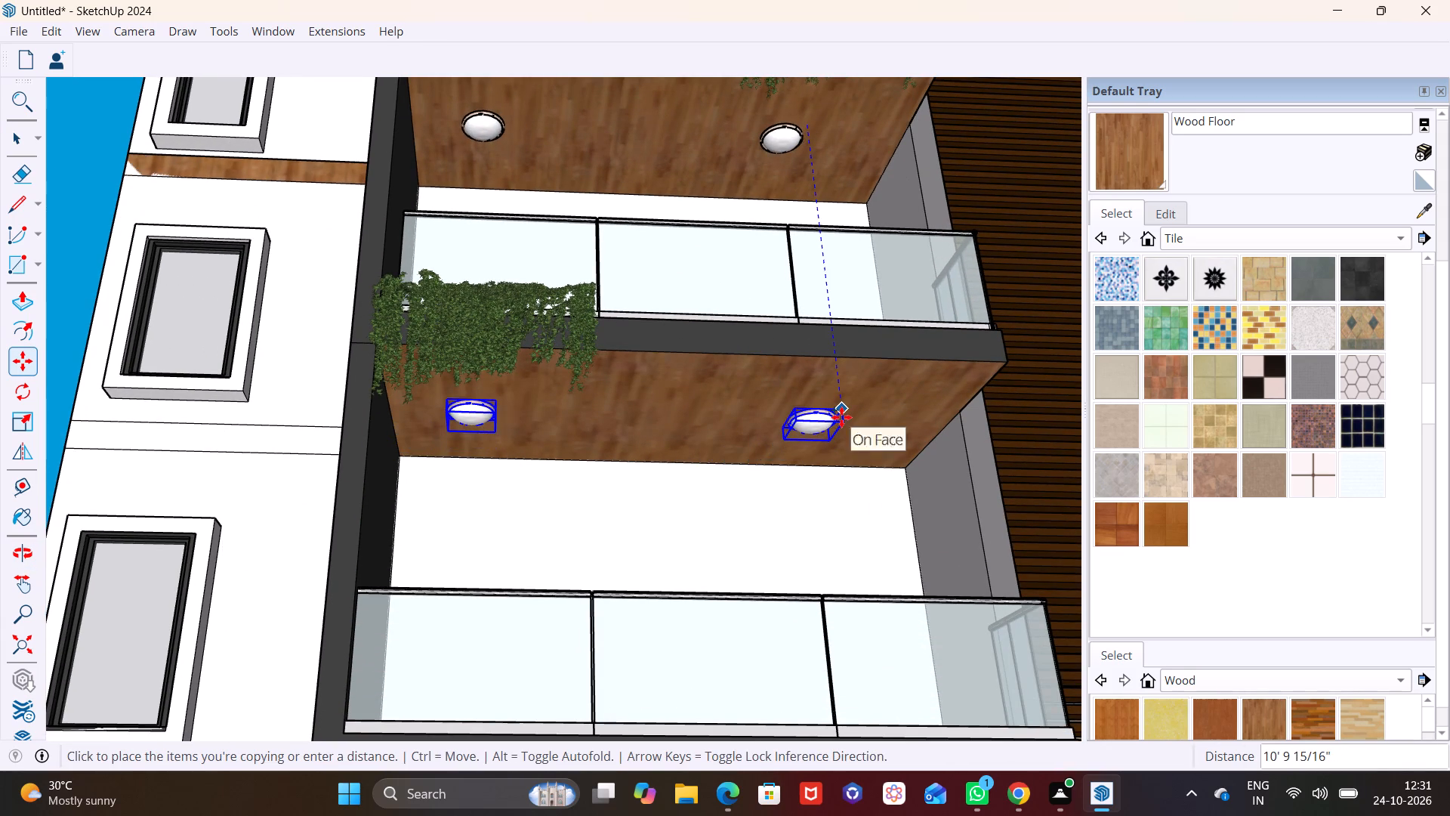
pyautogui.click(844, 420)
pyautogui.scroll(-6, 819, 443)
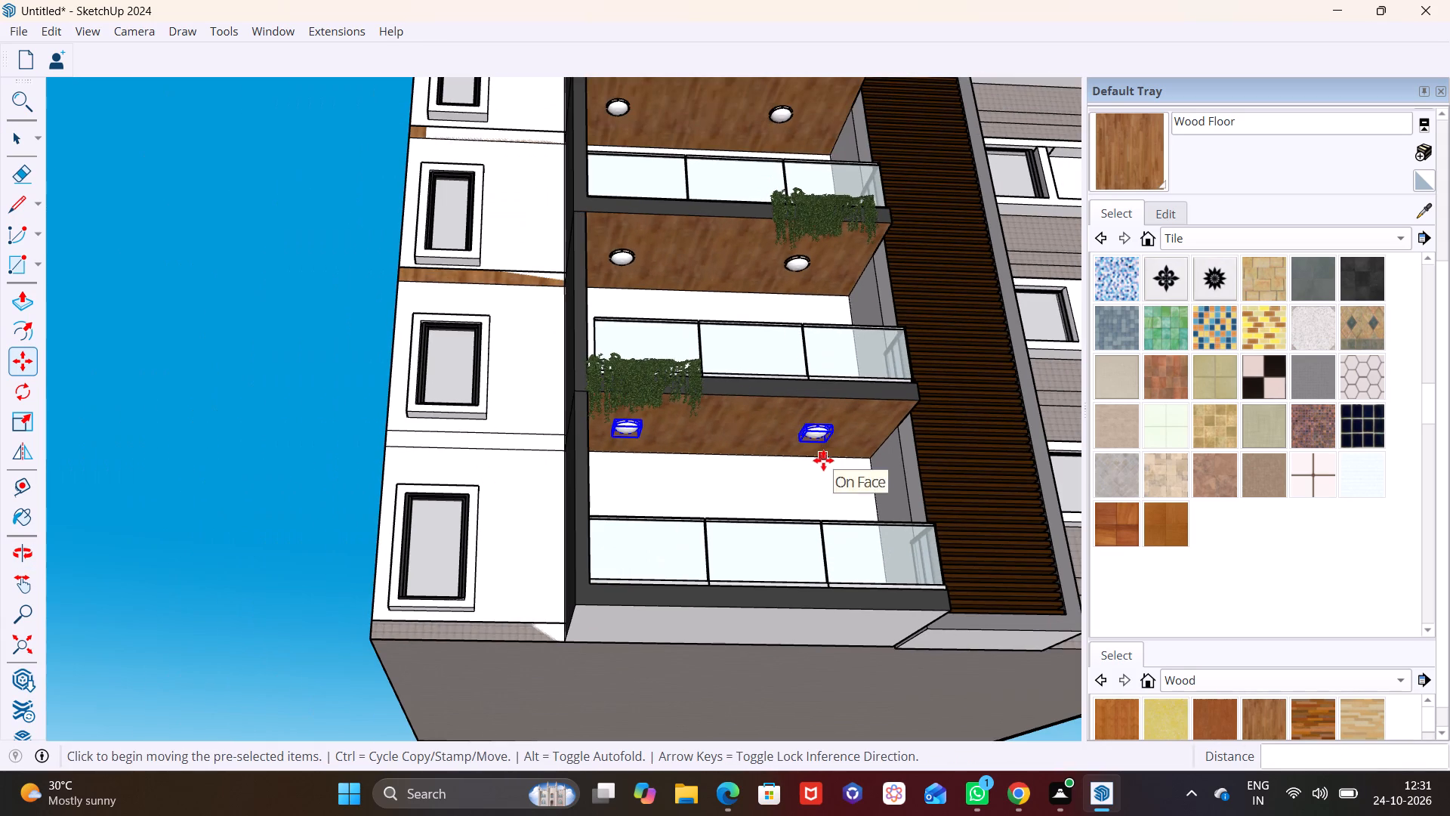
pyautogui.press('space')
pyautogui.click(312, 440)
# Examine the facade and the undersides of all four balconies to check the placement of the ceiling lights.
pyautogui.moveTo(465, 407); pyautogui.dragTo(338, 546, button='middle')
pyautogui.scroll(-4, 601, 299)
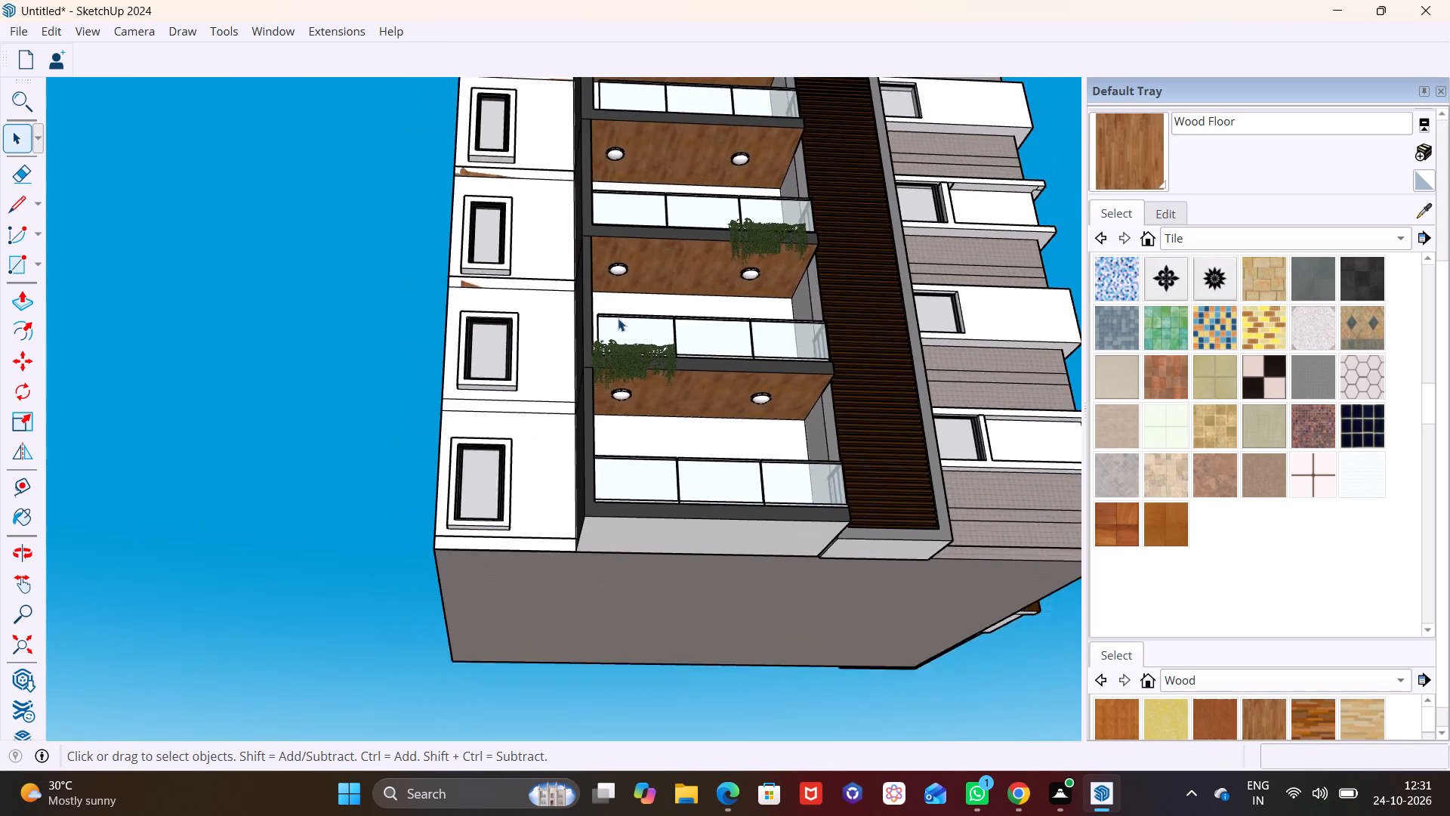
pyautogui.scroll(-3, 618, 318)
pyautogui.moveTo(623, 348); pyautogui.dragTo(504, 504, button='middle')
pyautogui.scroll(-2, 643, 415)
pyautogui.moveTo(642, 420); pyautogui.dragTo(575, 472, button='middle')
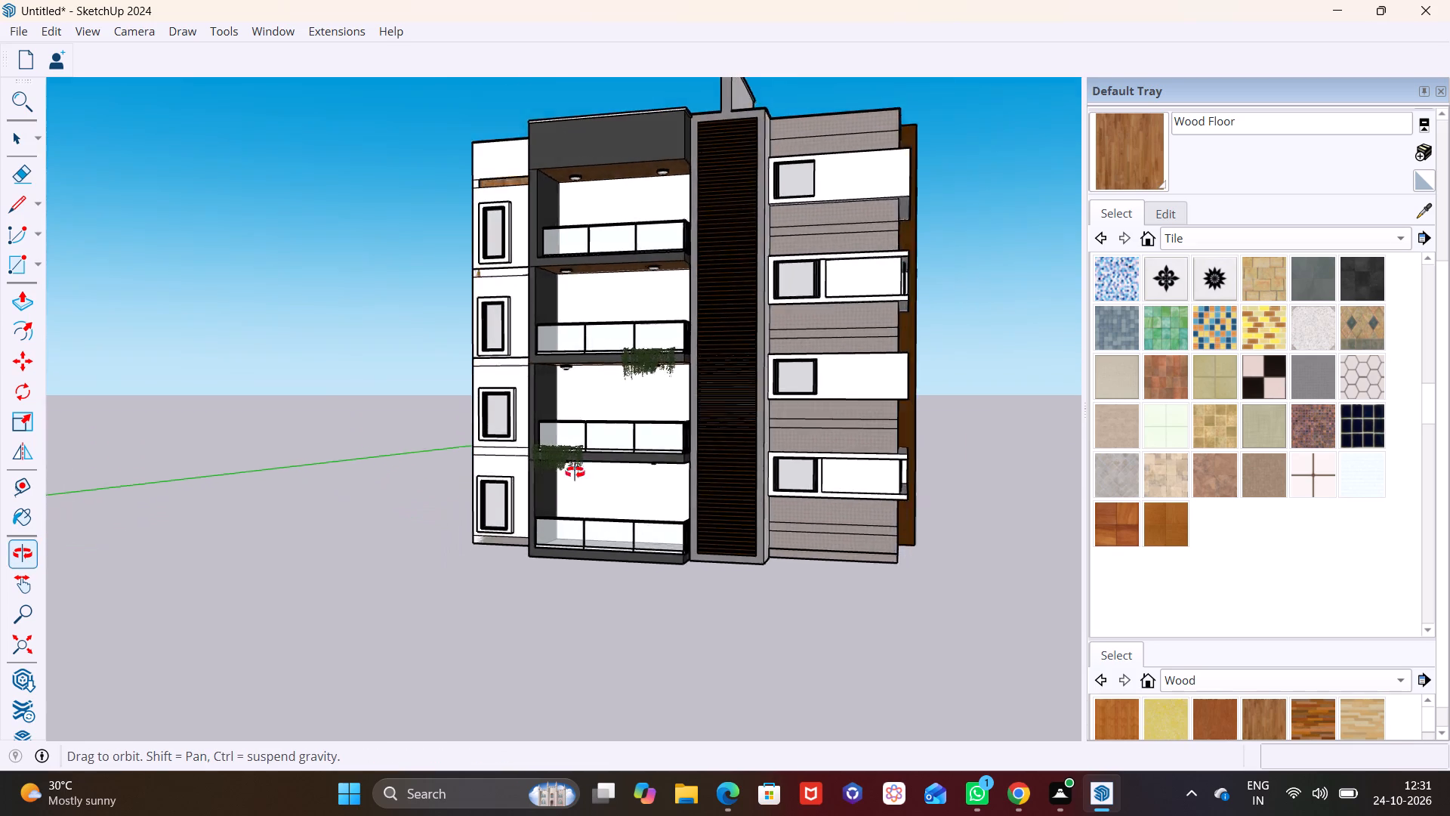
pyautogui.moveTo(575, 472); pyautogui.dragTo(532, 520, button='middle')
pyautogui.scroll(4, 603, 450)
pyautogui.moveTo(606, 425); pyautogui.dragTo(631, 341, button='middle')
pyautogui.scroll(-1, 631, 338)
pyautogui.scroll(4, 603, 352)
pyautogui.scroll(3, 594, 419)
pyautogui.moveTo(622, 443); pyautogui.dragTo(712, 285, button='middle')
pyautogui.scroll(3, 689, 472)
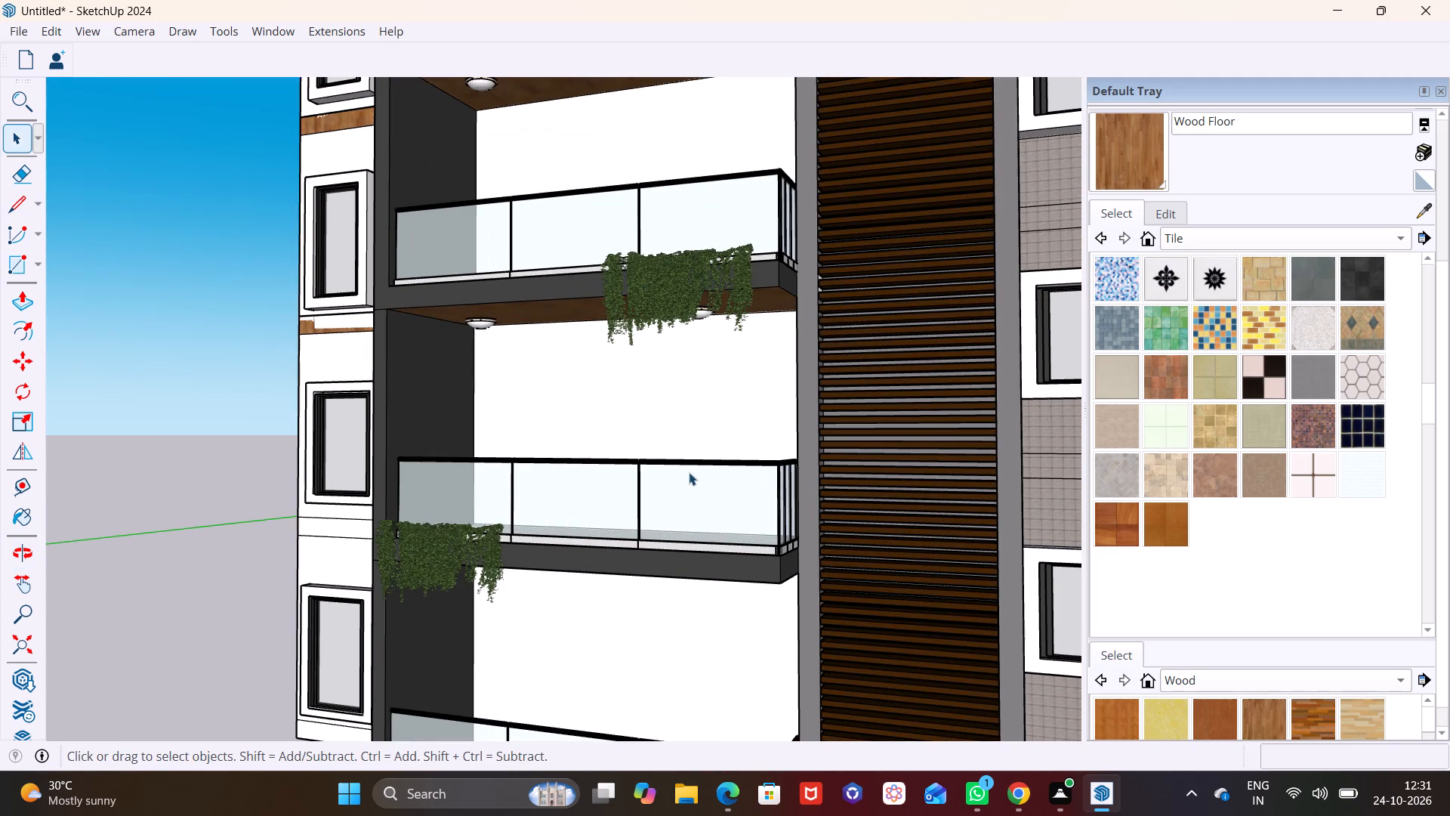
pyautogui.moveTo(671, 534); pyautogui.dragTo(731, 417, button='middle')
pyautogui.scroll(-4, 656, 512)
pyautogui.moveTo(638, 588); pyautogui.dragTo(733, 415, button='middle')
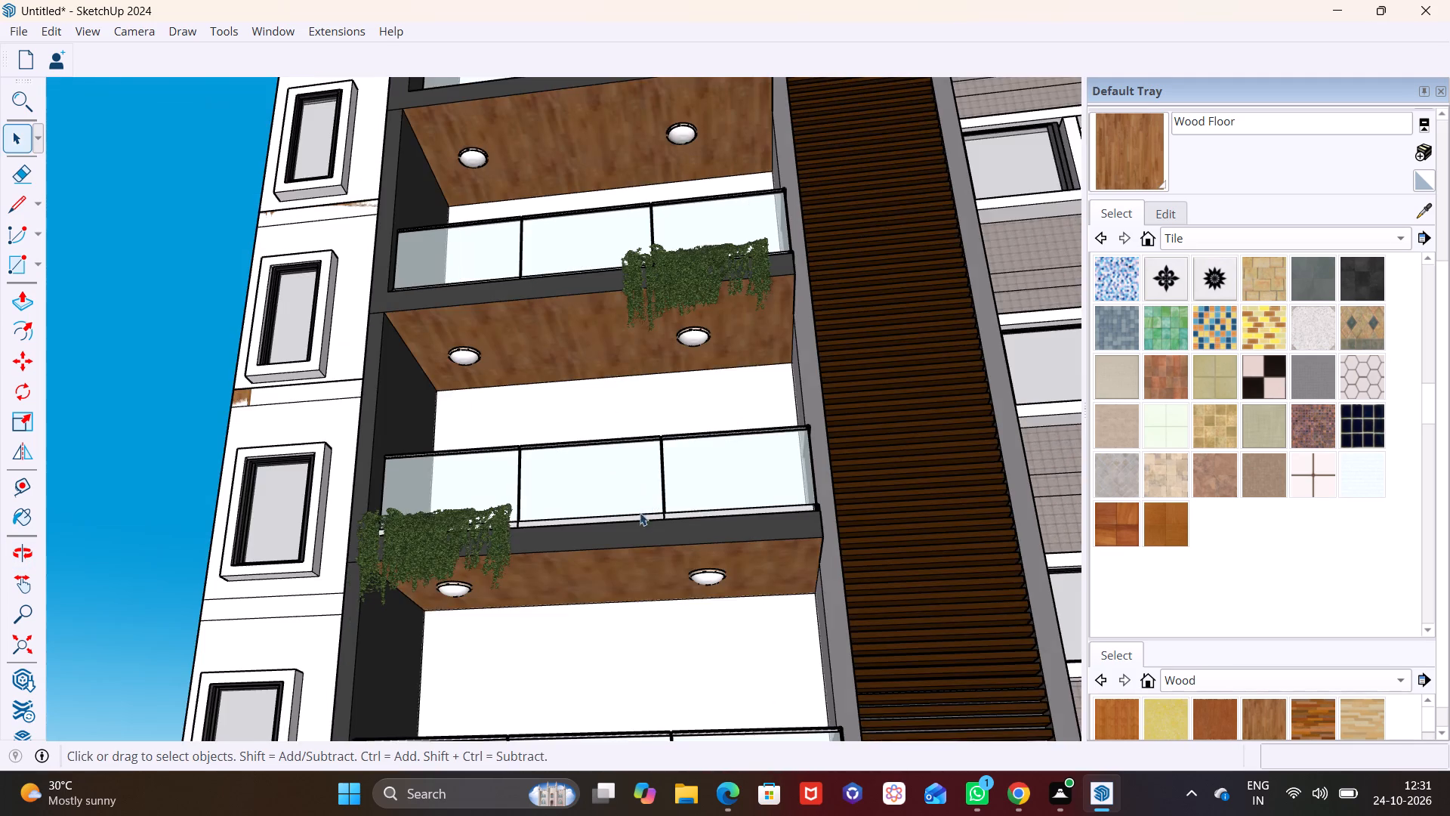
pyautogui.scroll(-1, 638, 517)
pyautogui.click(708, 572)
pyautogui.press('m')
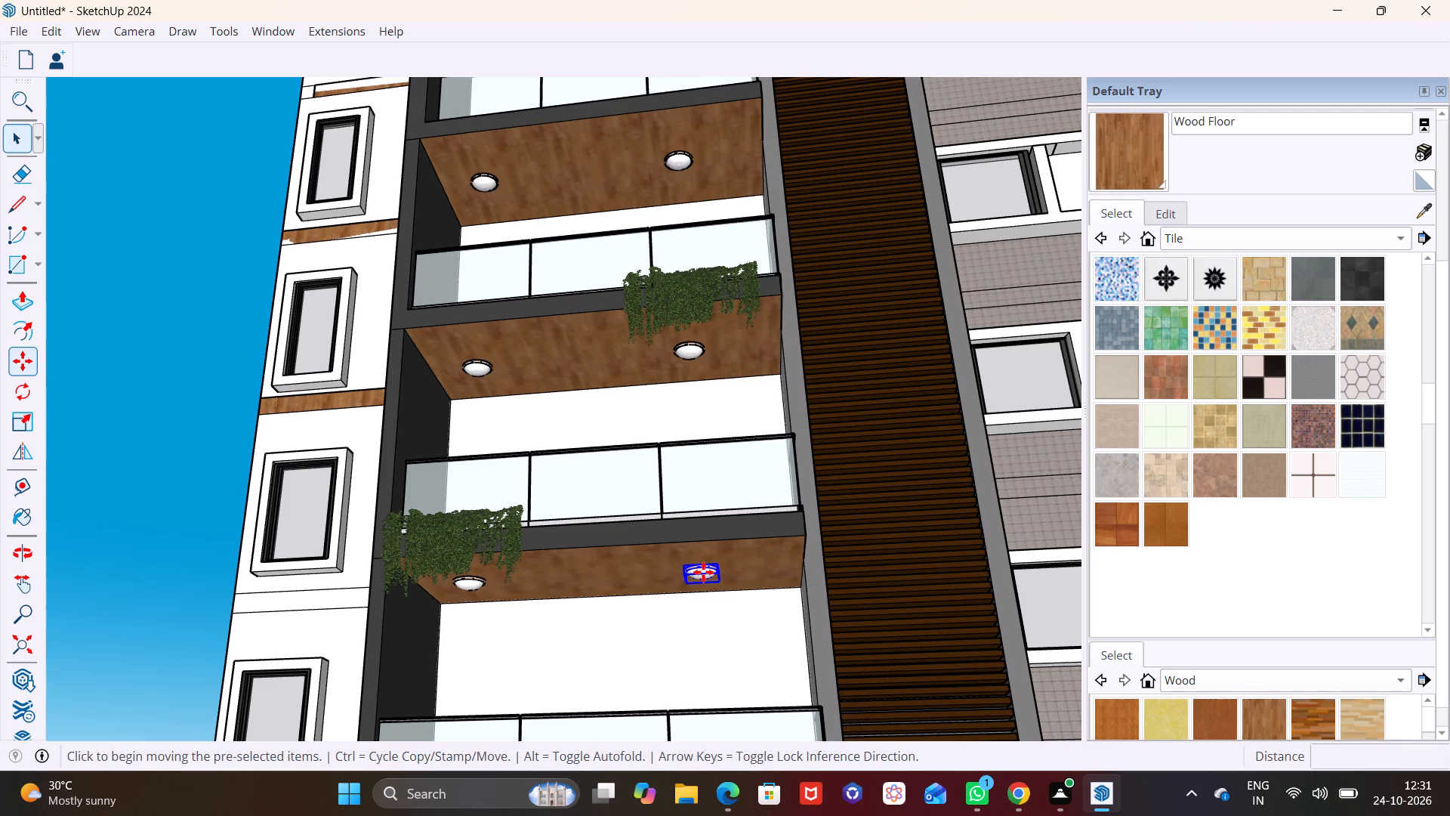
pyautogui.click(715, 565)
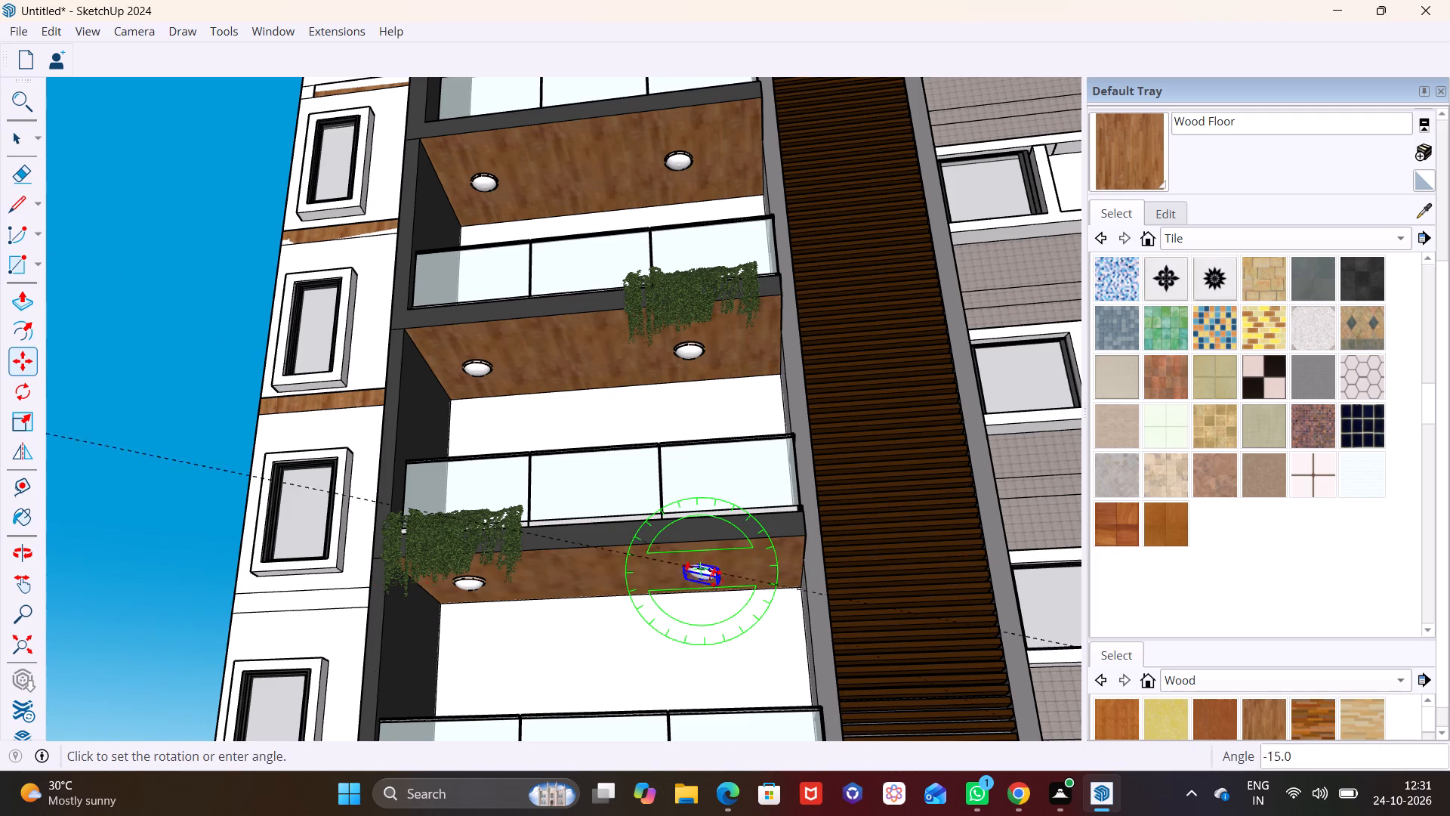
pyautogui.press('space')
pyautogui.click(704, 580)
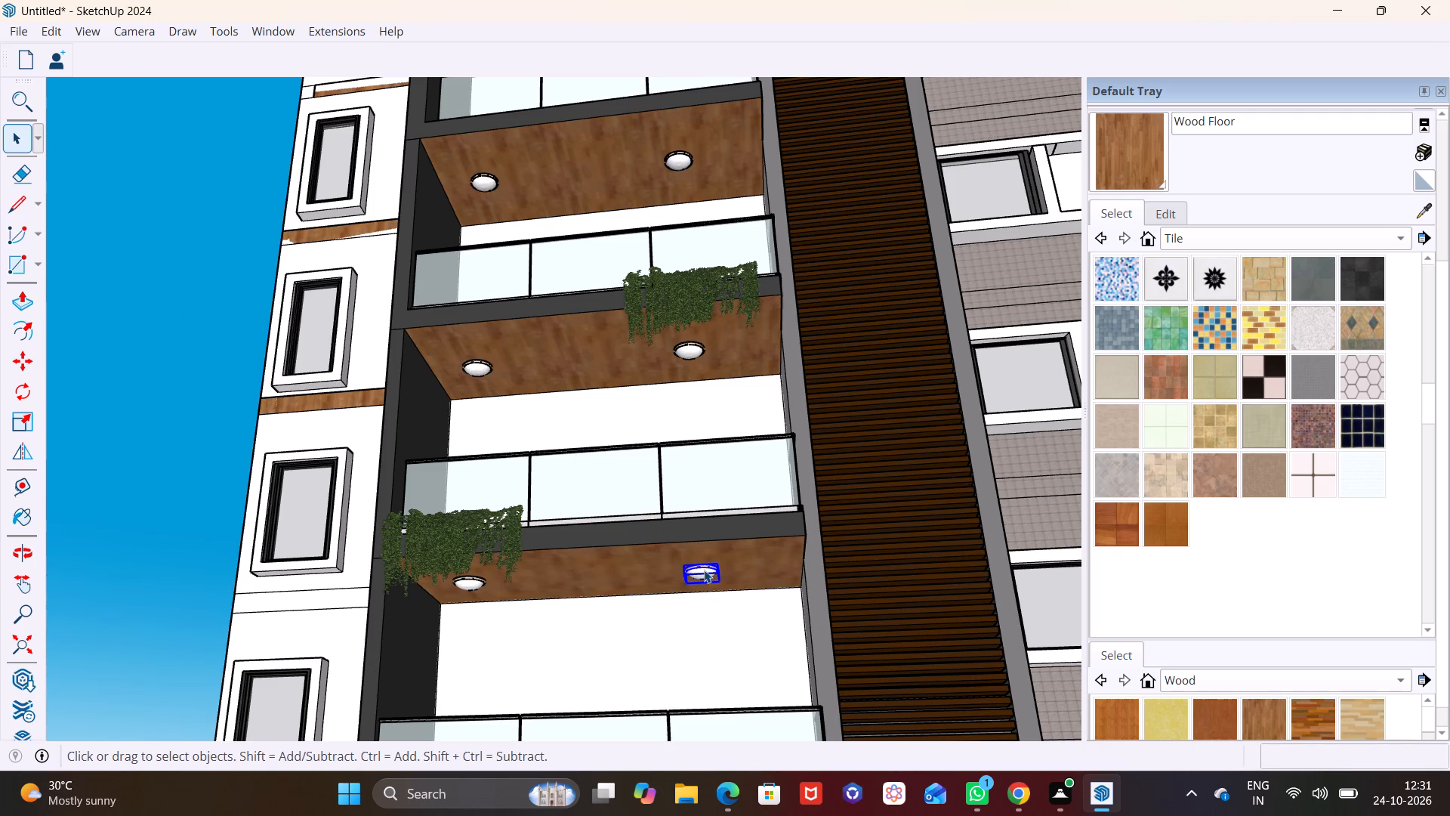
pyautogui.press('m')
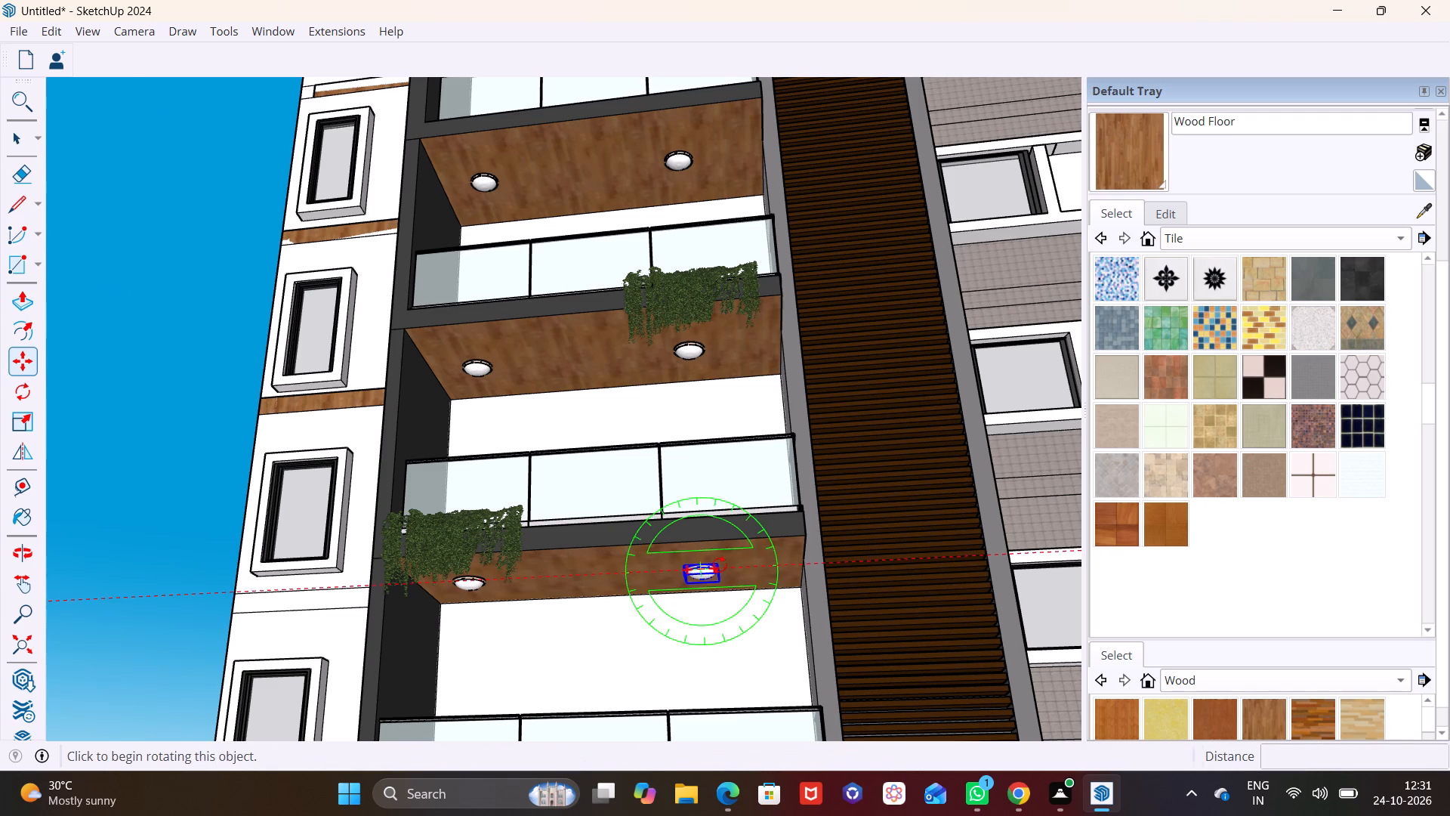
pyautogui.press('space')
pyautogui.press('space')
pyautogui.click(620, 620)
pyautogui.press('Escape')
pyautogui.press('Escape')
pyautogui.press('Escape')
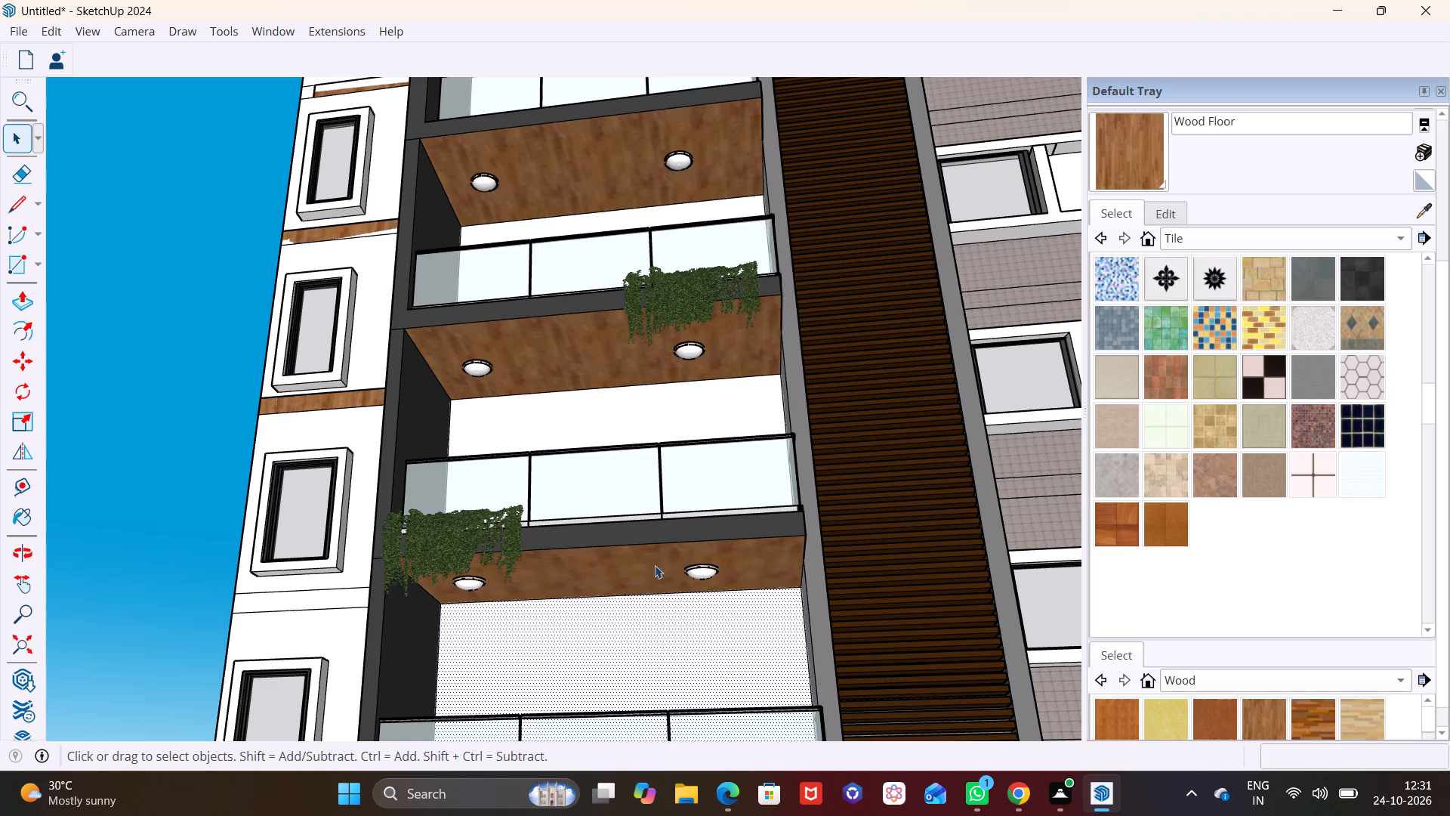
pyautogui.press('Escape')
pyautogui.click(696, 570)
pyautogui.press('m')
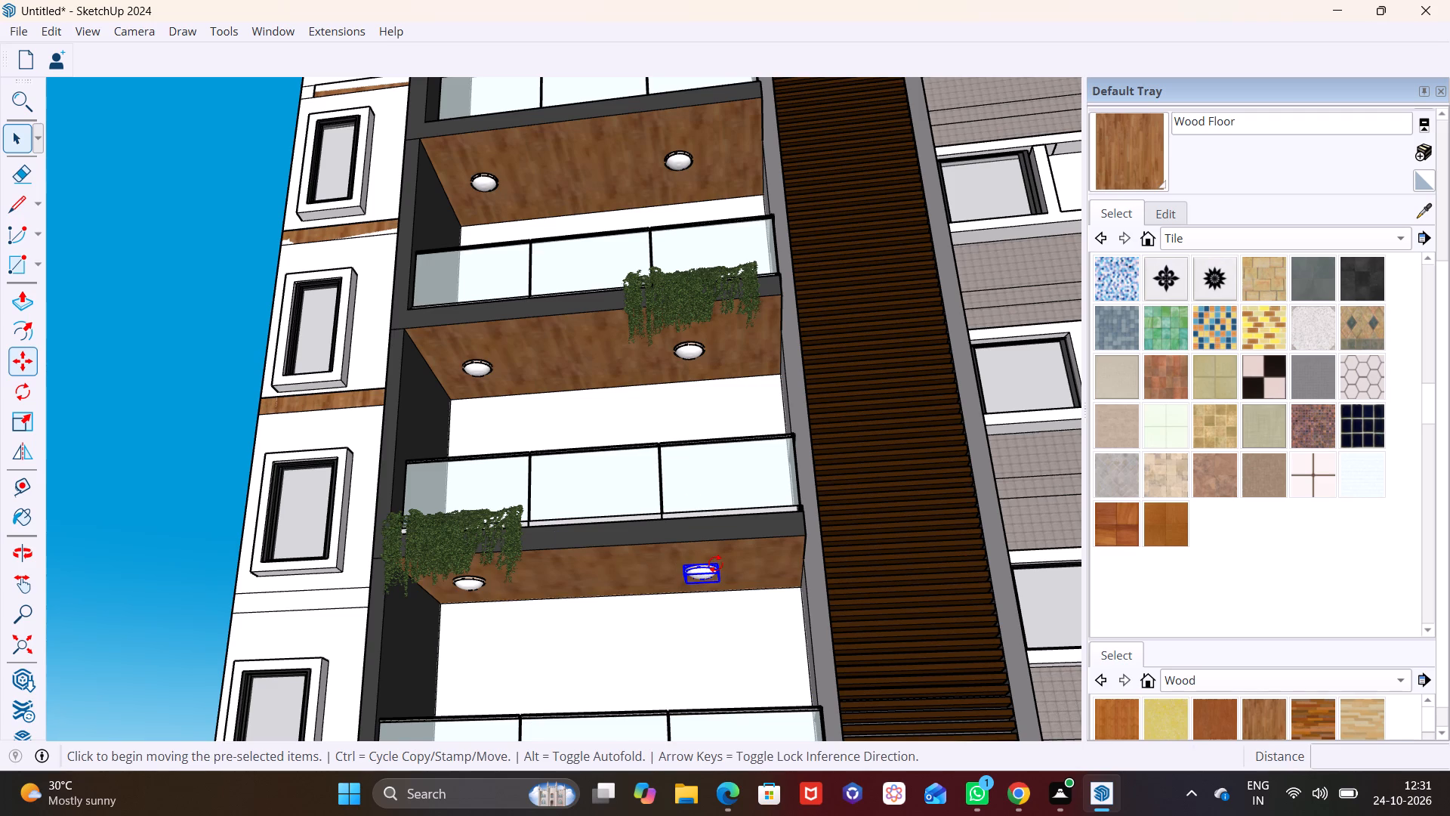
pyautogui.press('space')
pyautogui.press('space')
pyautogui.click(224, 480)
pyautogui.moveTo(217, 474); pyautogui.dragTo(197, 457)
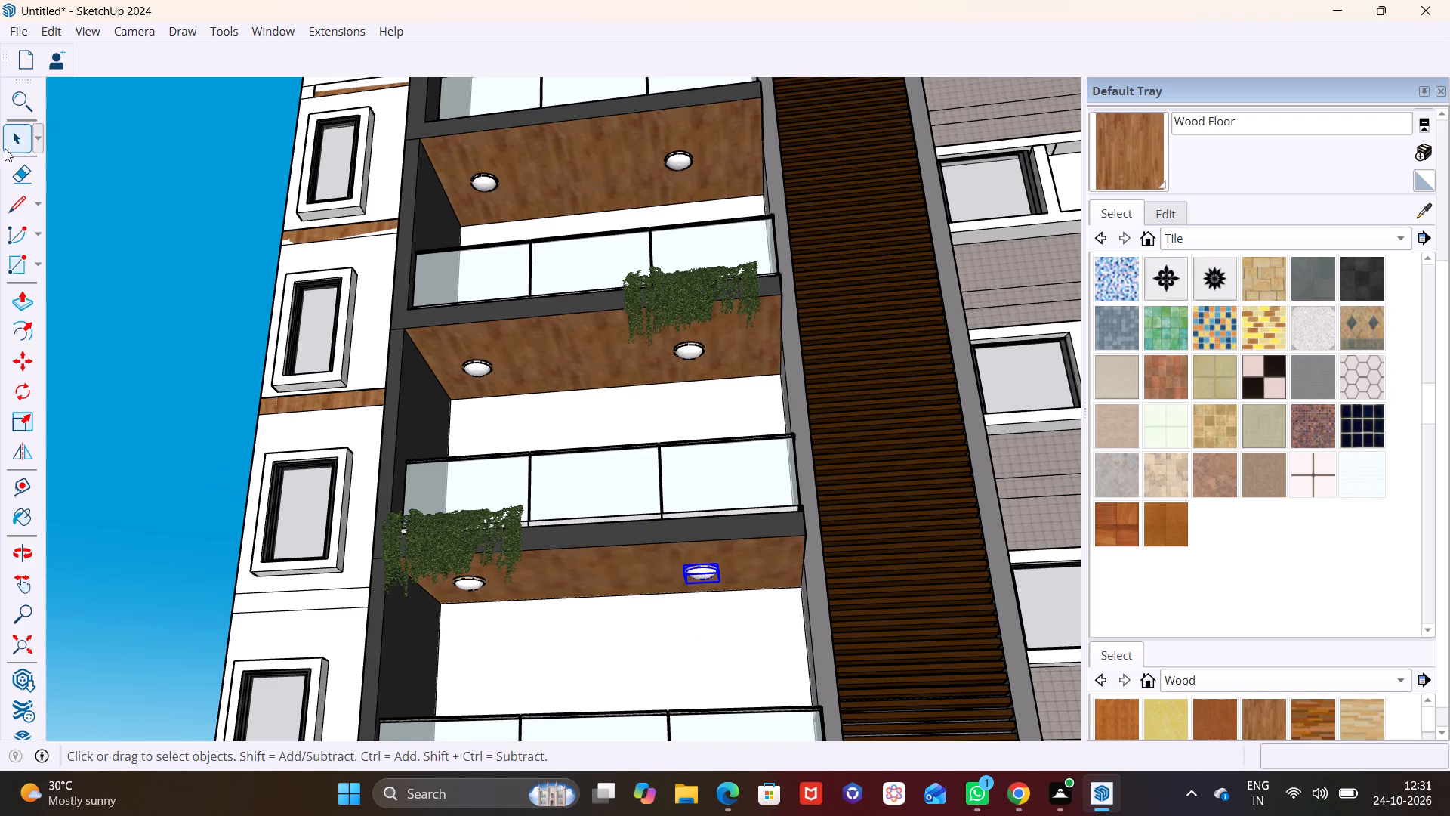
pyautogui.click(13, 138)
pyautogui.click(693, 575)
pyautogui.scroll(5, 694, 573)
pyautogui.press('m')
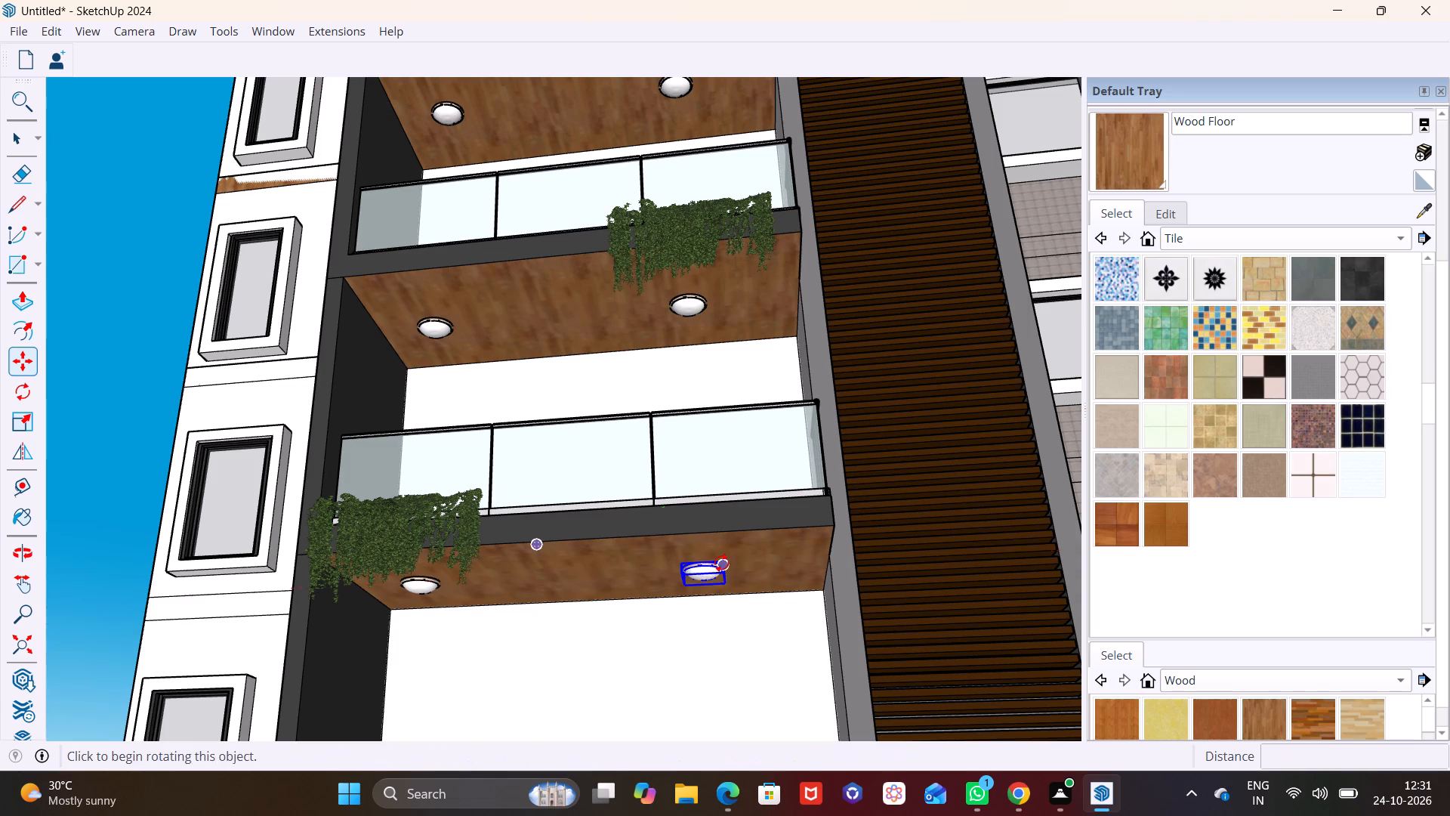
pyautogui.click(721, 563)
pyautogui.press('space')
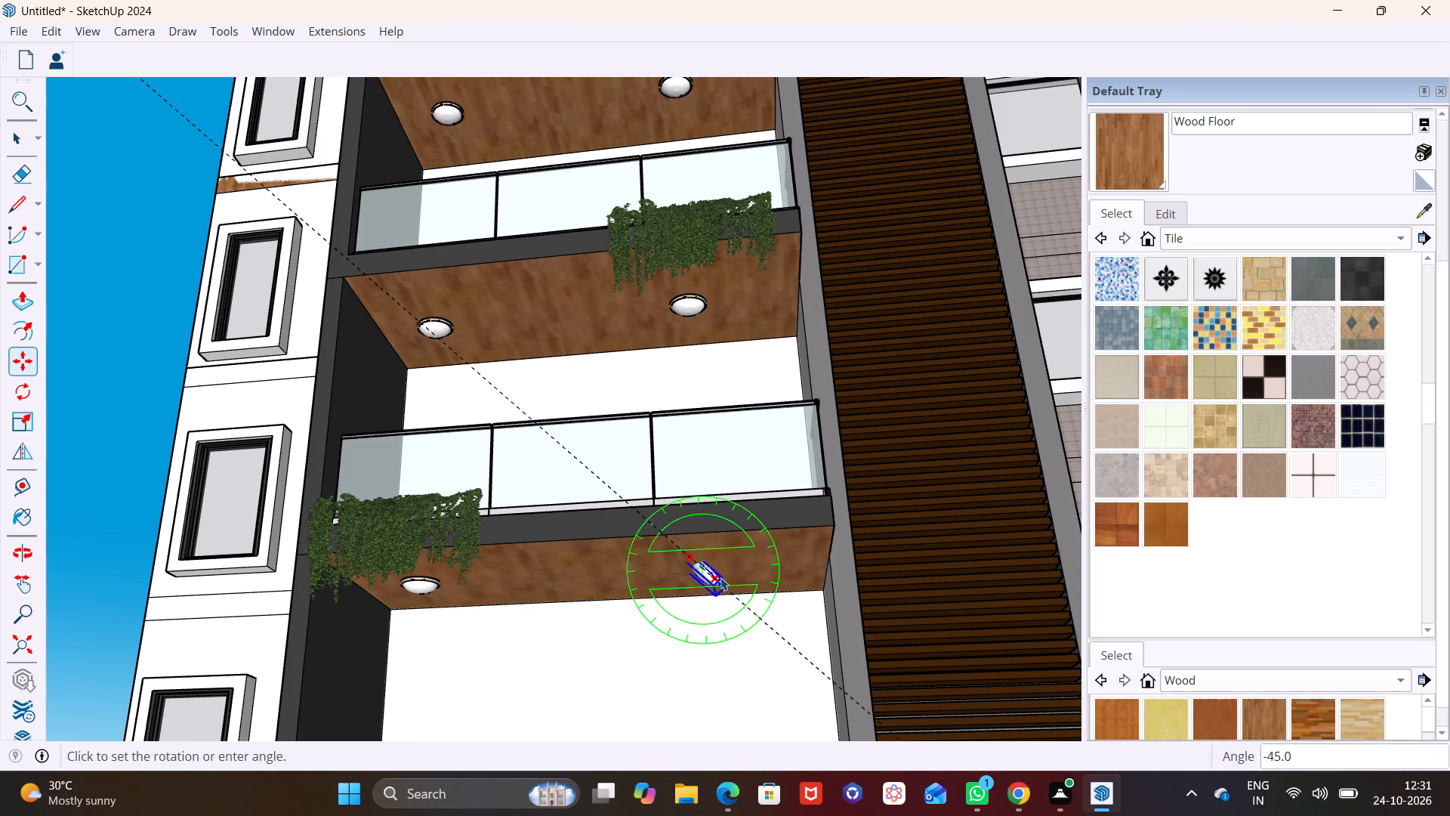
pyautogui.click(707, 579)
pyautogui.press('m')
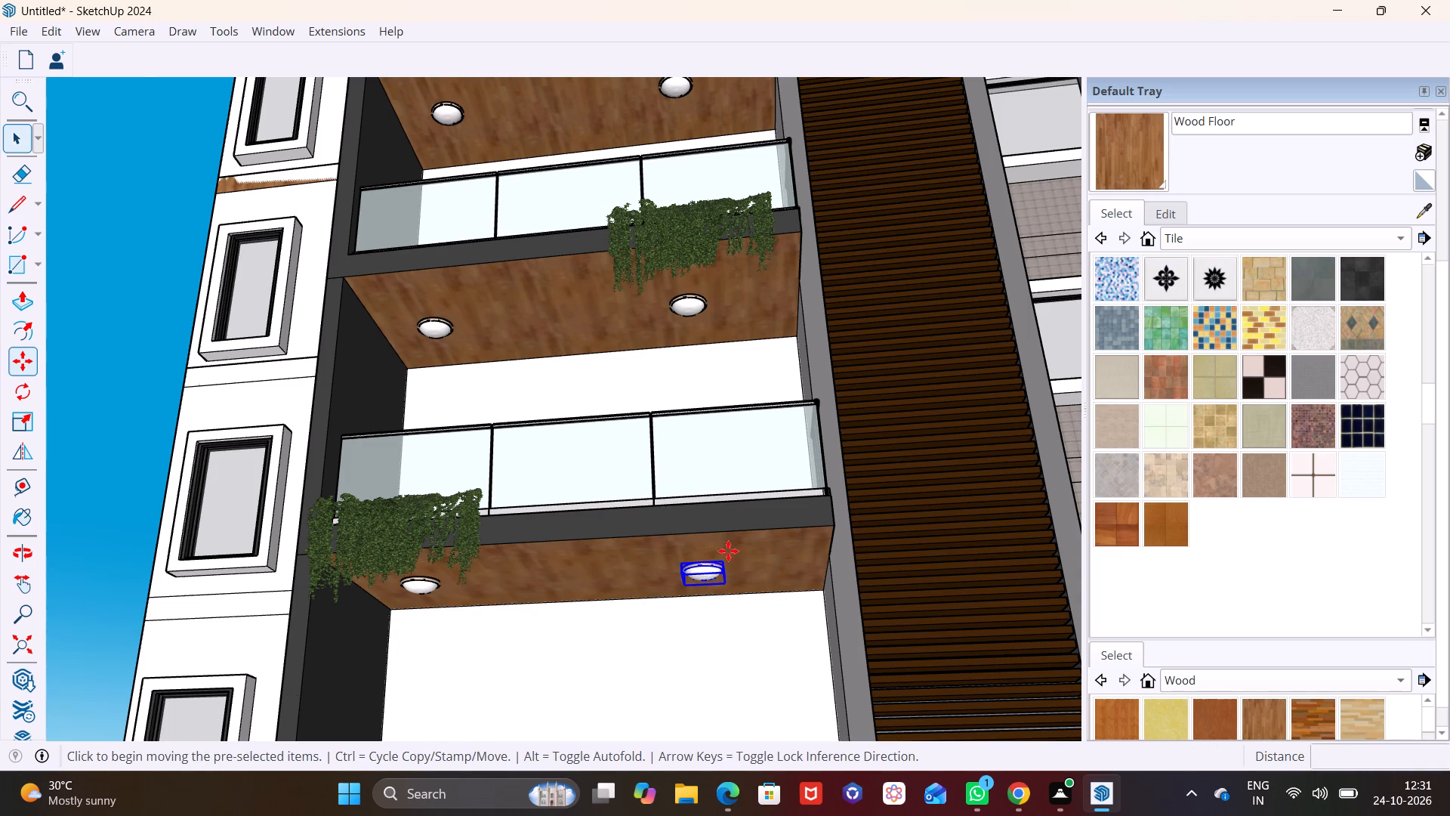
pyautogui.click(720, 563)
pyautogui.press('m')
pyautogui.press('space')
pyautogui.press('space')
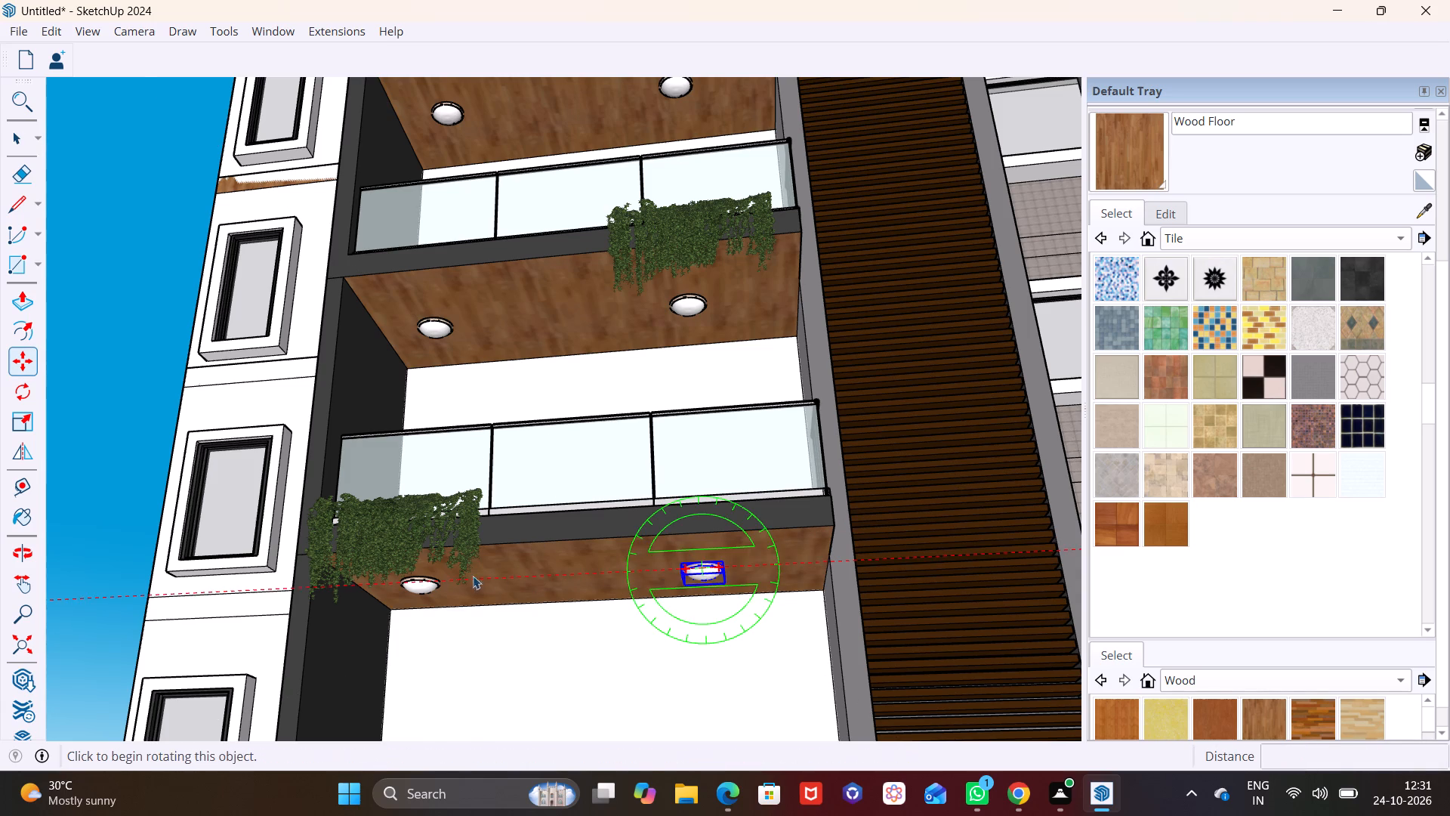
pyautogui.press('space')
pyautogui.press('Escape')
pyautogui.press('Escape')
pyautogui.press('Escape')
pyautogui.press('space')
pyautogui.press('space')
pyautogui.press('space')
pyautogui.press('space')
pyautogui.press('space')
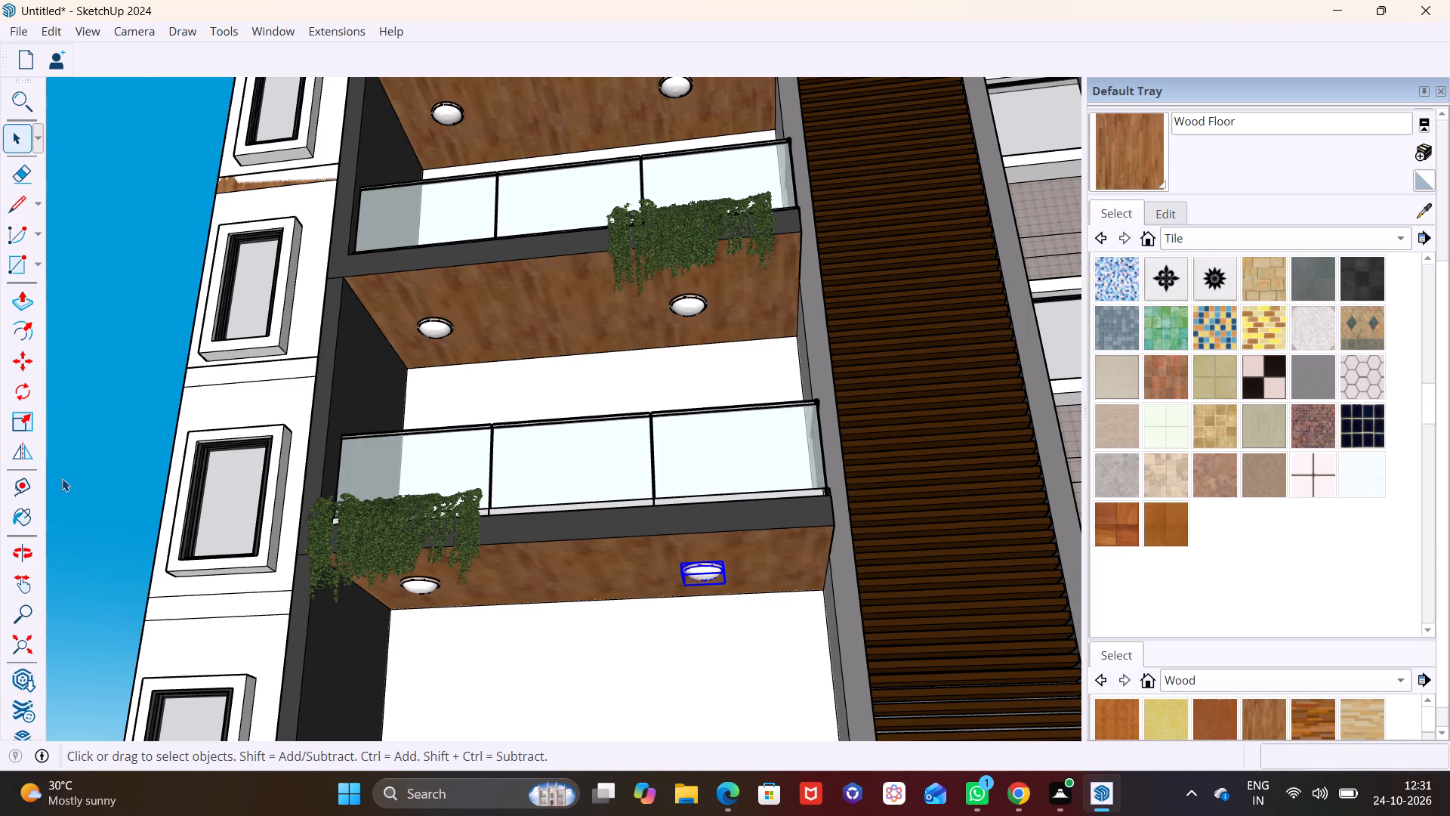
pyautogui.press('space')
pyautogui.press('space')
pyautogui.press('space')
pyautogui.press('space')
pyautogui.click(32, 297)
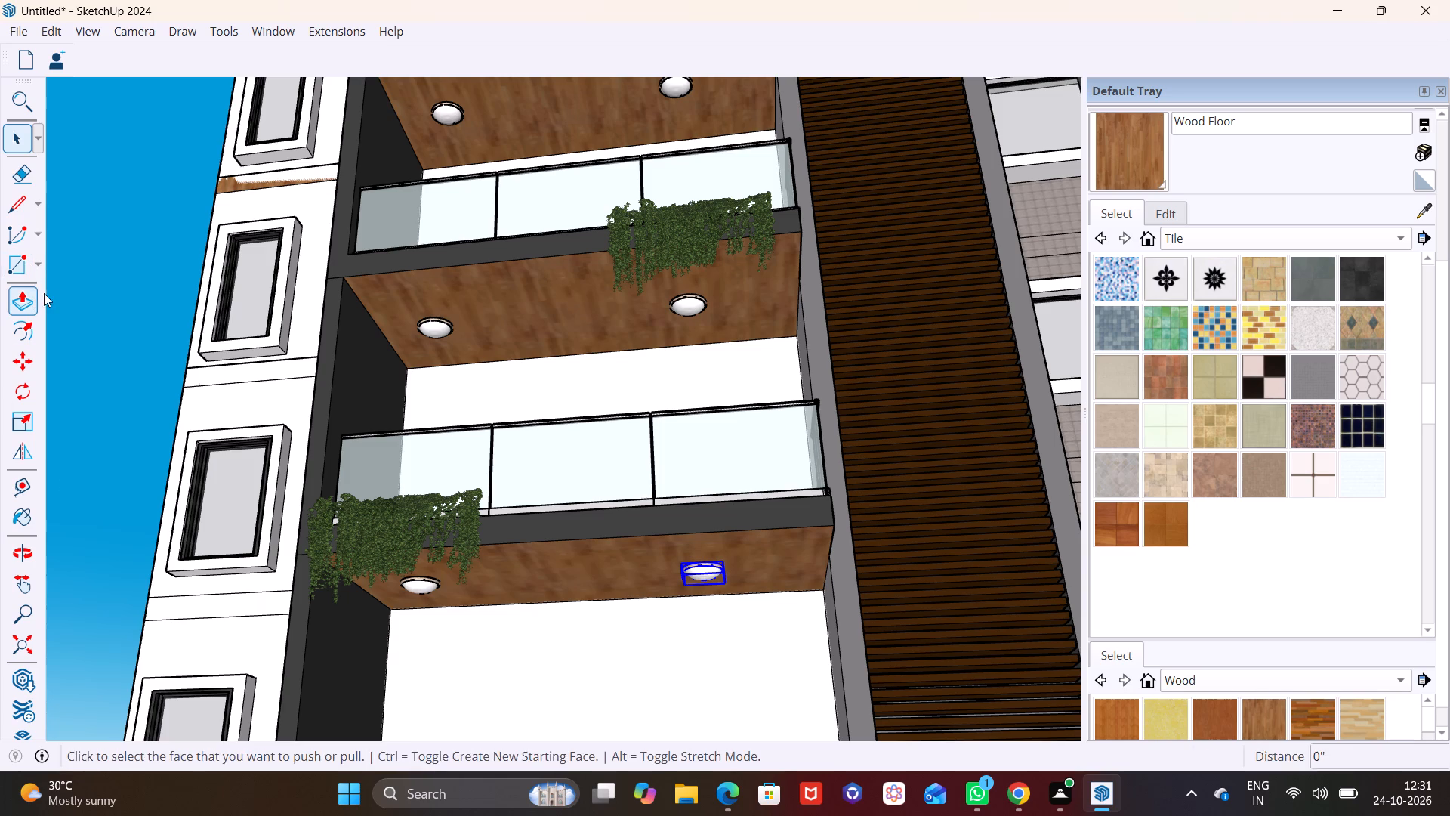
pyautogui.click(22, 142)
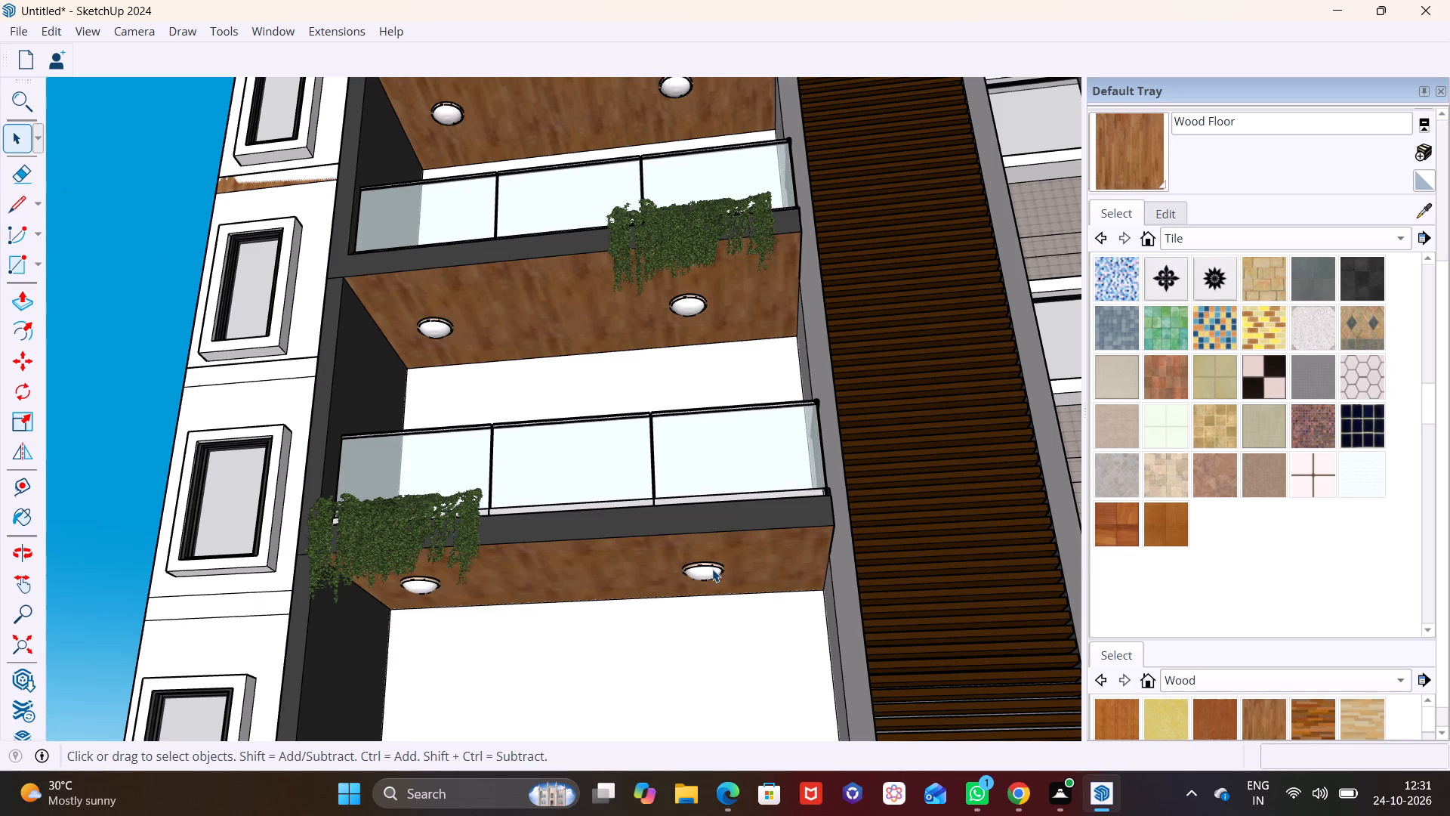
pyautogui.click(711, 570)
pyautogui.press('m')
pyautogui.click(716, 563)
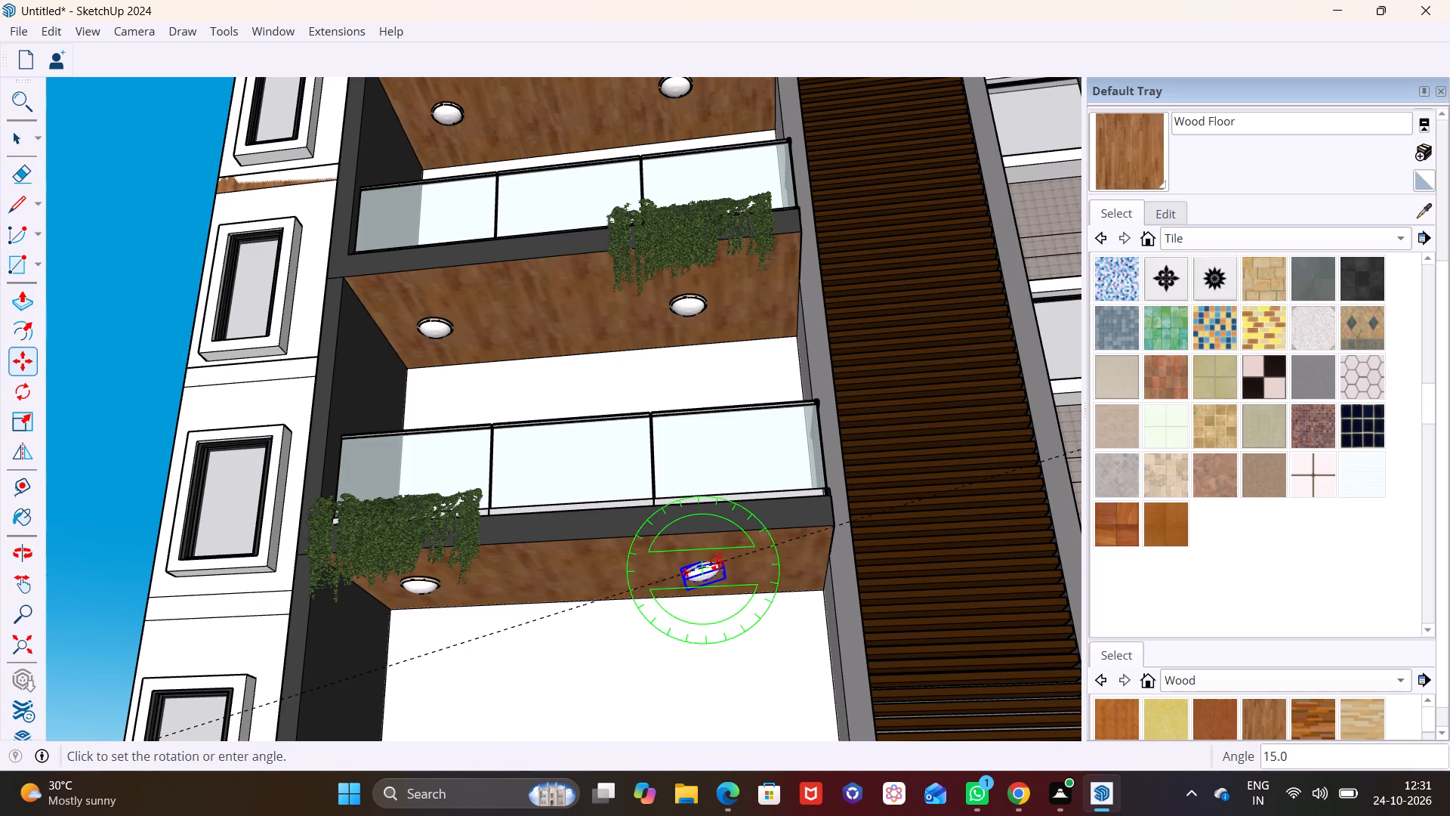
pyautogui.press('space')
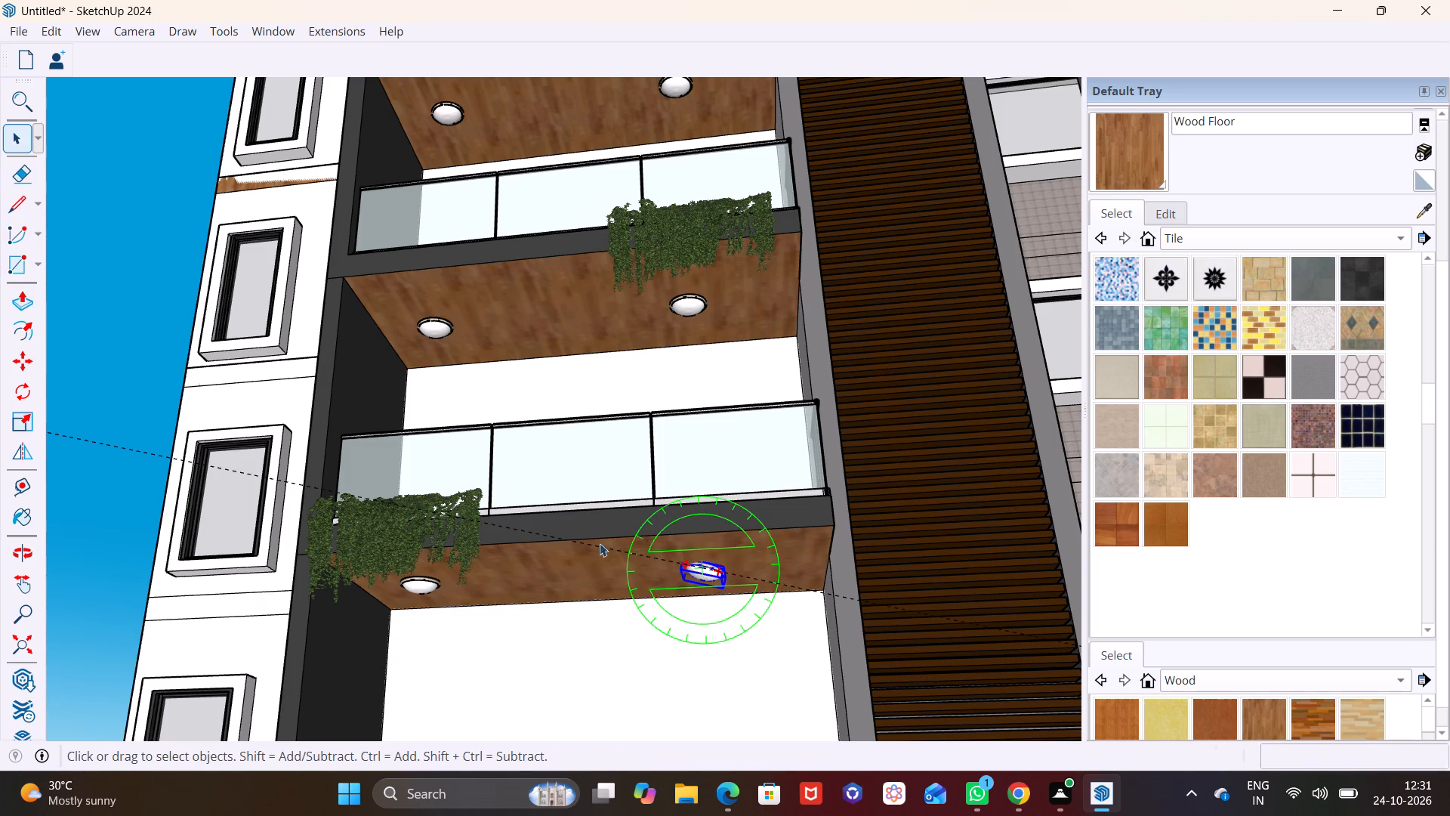
# Copy the lowest balcony's ceiling light beside the hanging plant about 57' 5" across to the top balcony's wood ceiling on the A-frame side.
pyautogui.moveTo(483, 427); pyautogui.dragTo(404, 610, button='middle')
pyautogui.scroll(-2, 543, 505)
pyautogui.scroll(5, 629, 567)
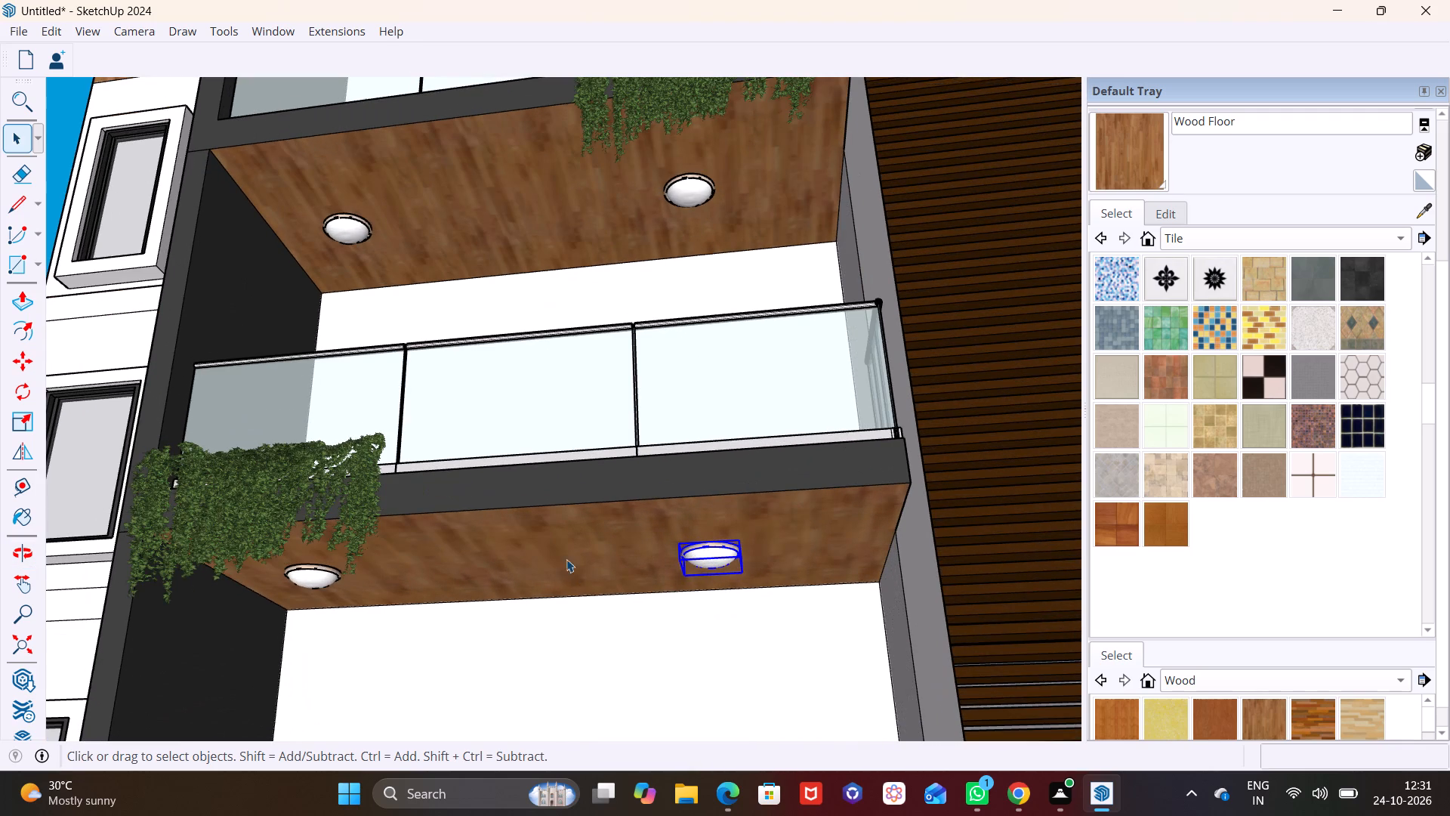
pyautogui.click(314, 574)
pyautogui.press('m')
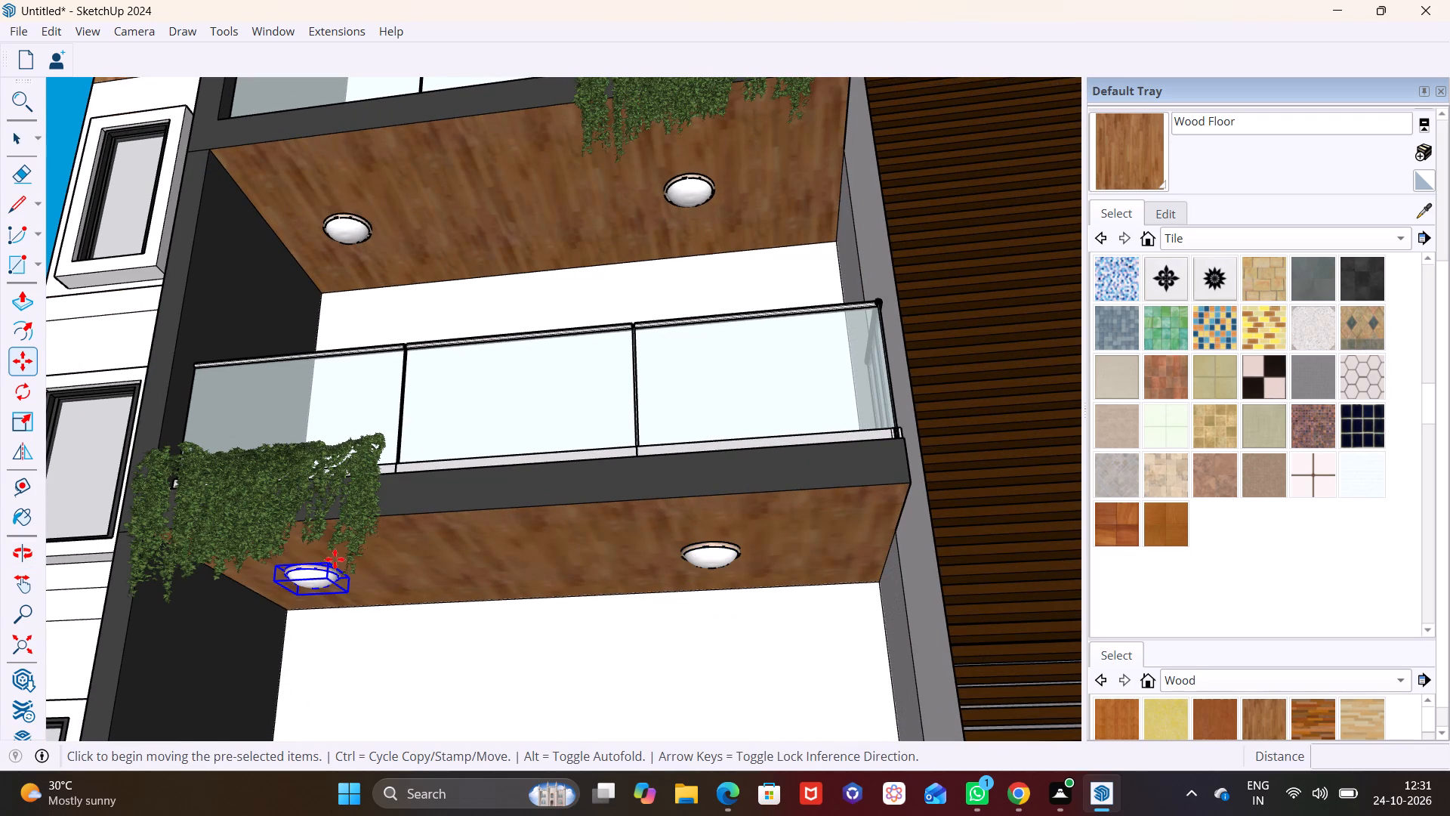
pyautogui.click(325, 586)
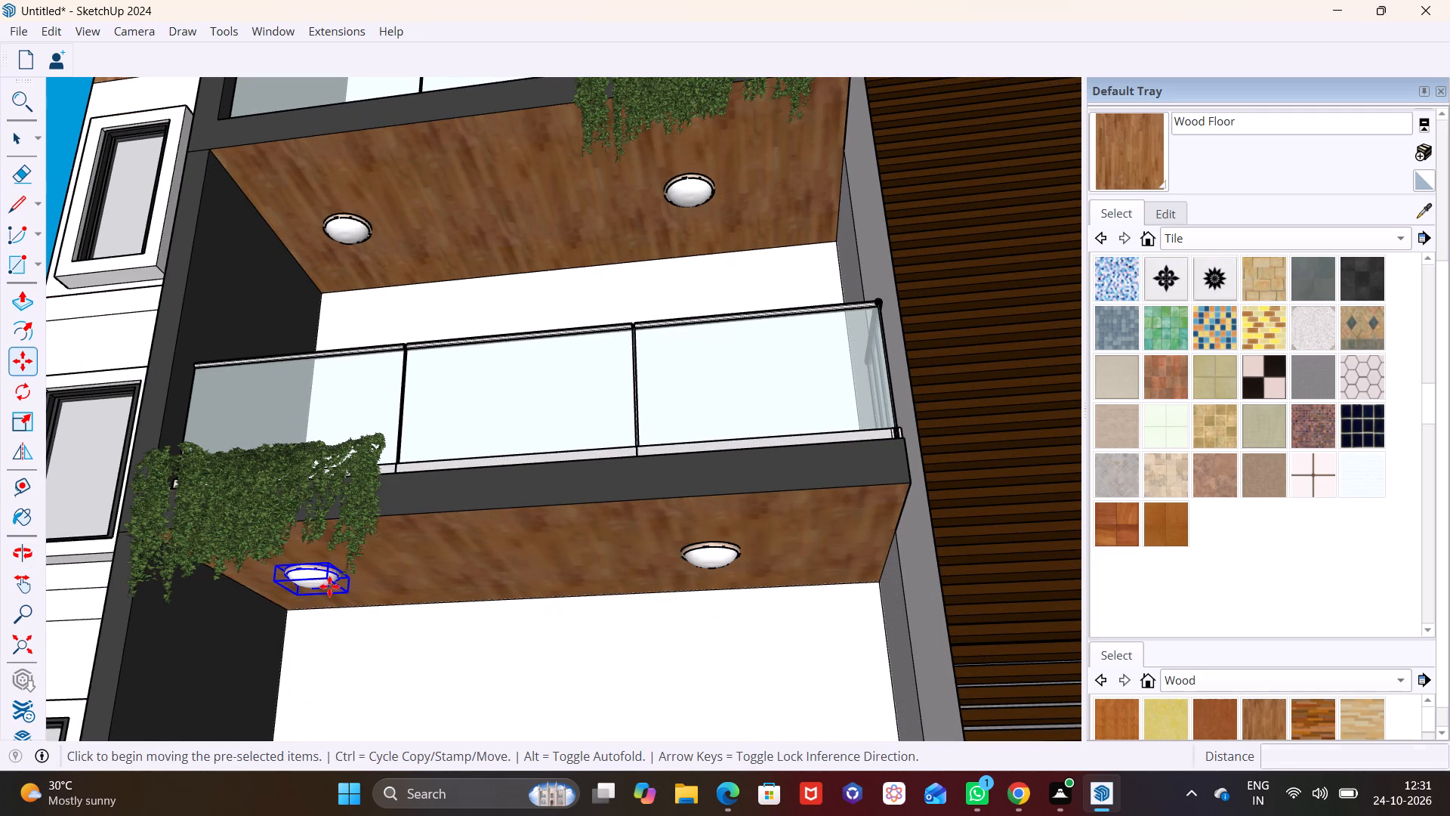
pyautogui.scroll(-7, 552, 598)
pyautogui.keyDown('shift'); pyautogui.moveTo(757, 600); pyautogui.dragTo(316, 583, button='middle'); pyautogui.keyUp('shift')
pyautogui.scroll(-4, 695, 512)
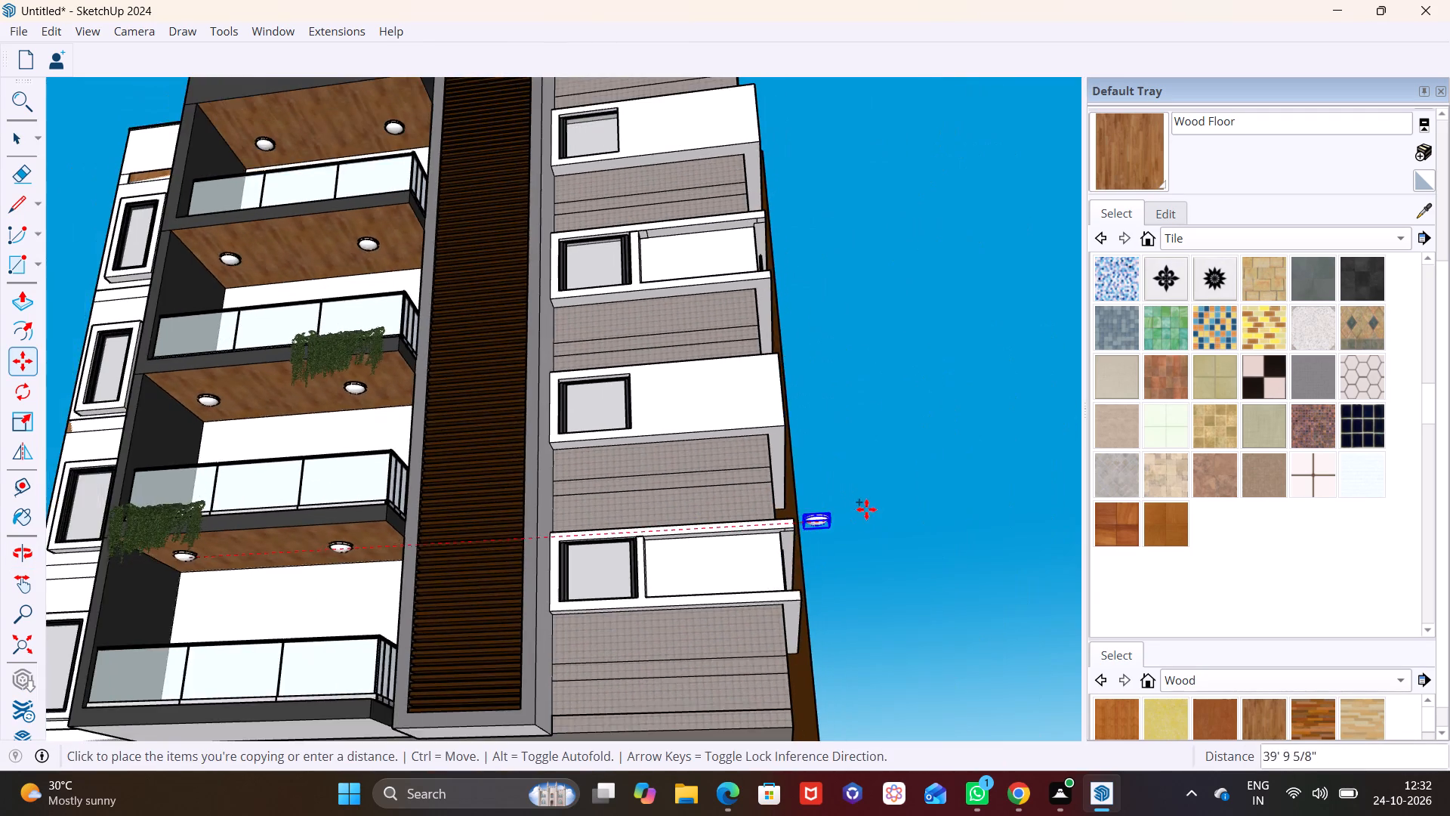
pyautogui.moveTo(866, 509); pyautogui.dragTo(441, 581, button='middle')
pyautogui.scroll(-2, 994, 558)
pyautogui.keyDown('shift'); pyautogui.moveTo(988, 546); pyautogui.dragTo(702, 576, button='middle'); pyautogui.keyUp('shift')
pyautogui.scroll(3, 674, 515)
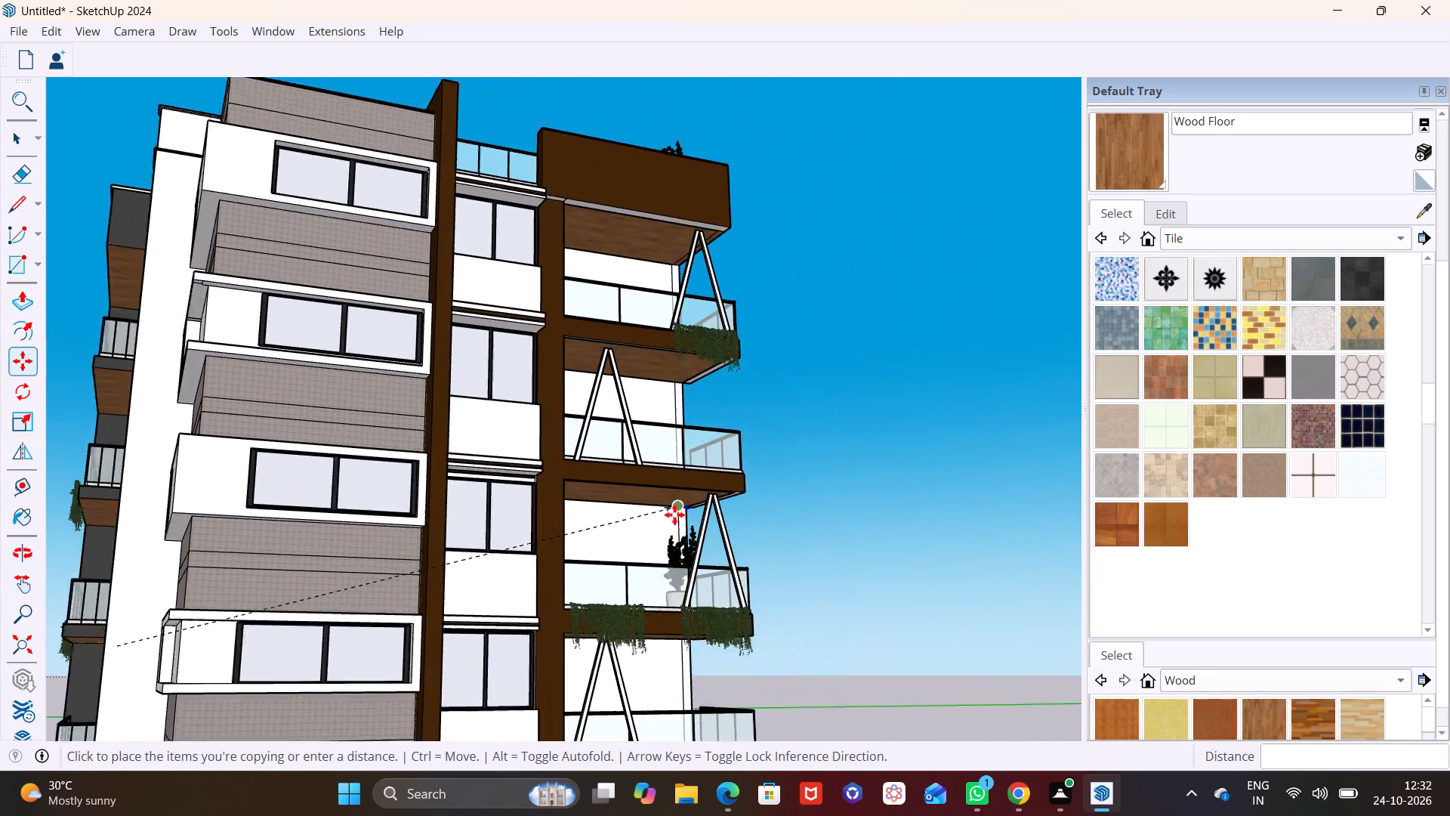
pyautogui.scroll(-5, 670, 536)
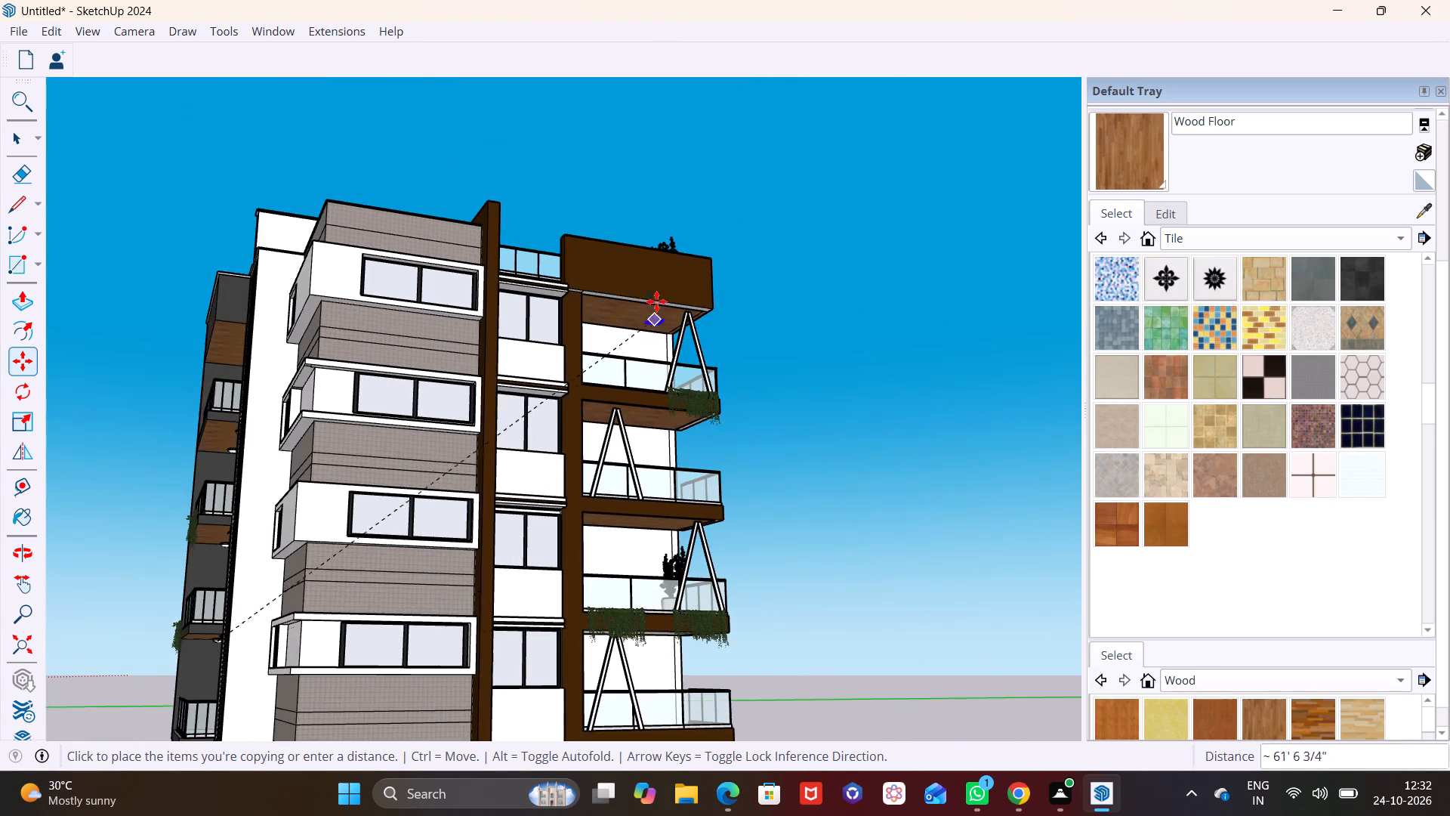
pyautogui.scroll(10, 656, 301)
pyautogui.moveTo(538, 298); pyautogui.dragTo(464, 371, button='middle')
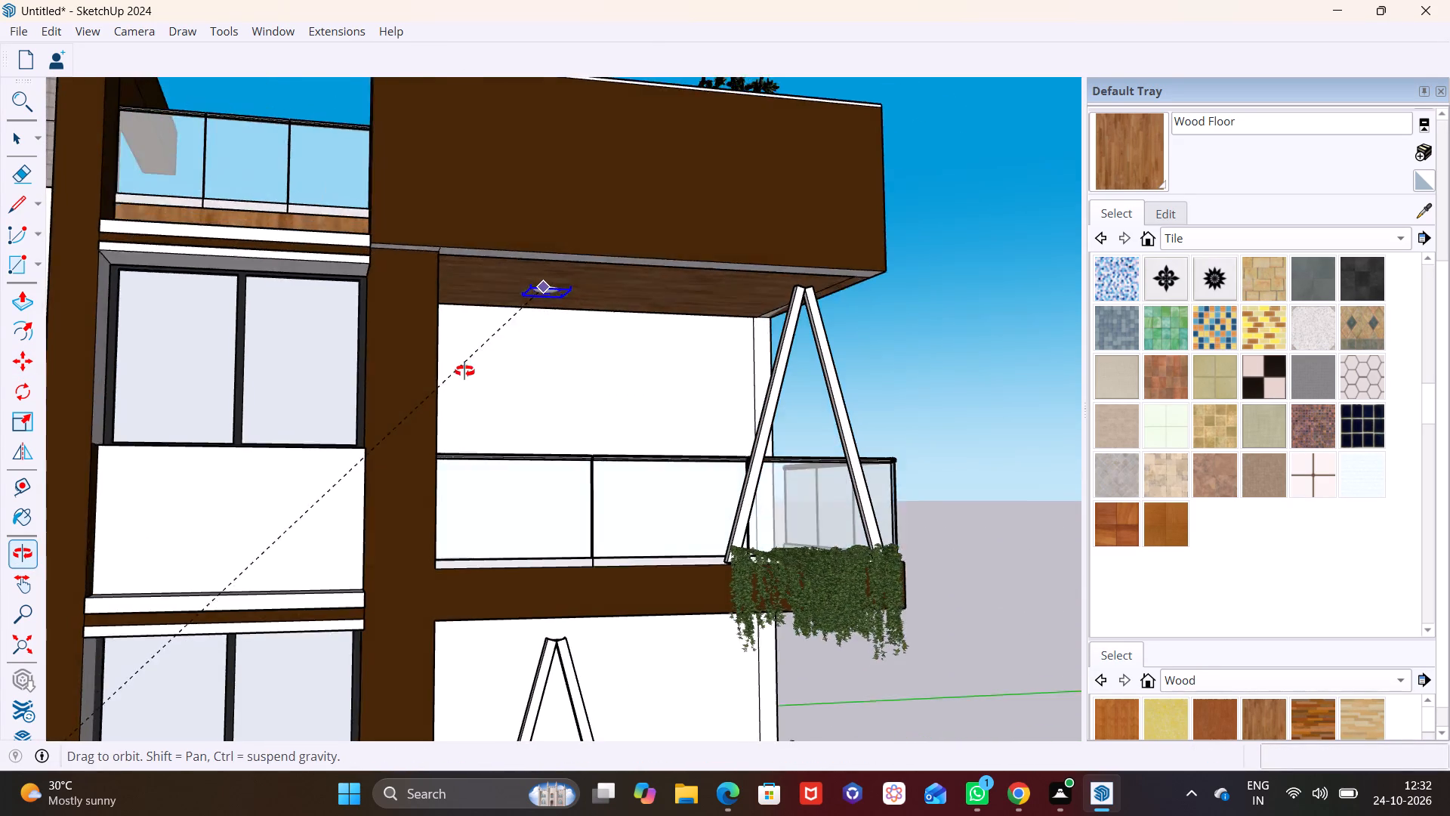
pyautogui.moveTo(464, 371); pyautogui.dragTo(419, 372, button='middle')
pyautogui.middleClick(495, 304)
pyautogui.scroll(4, 503, 288)
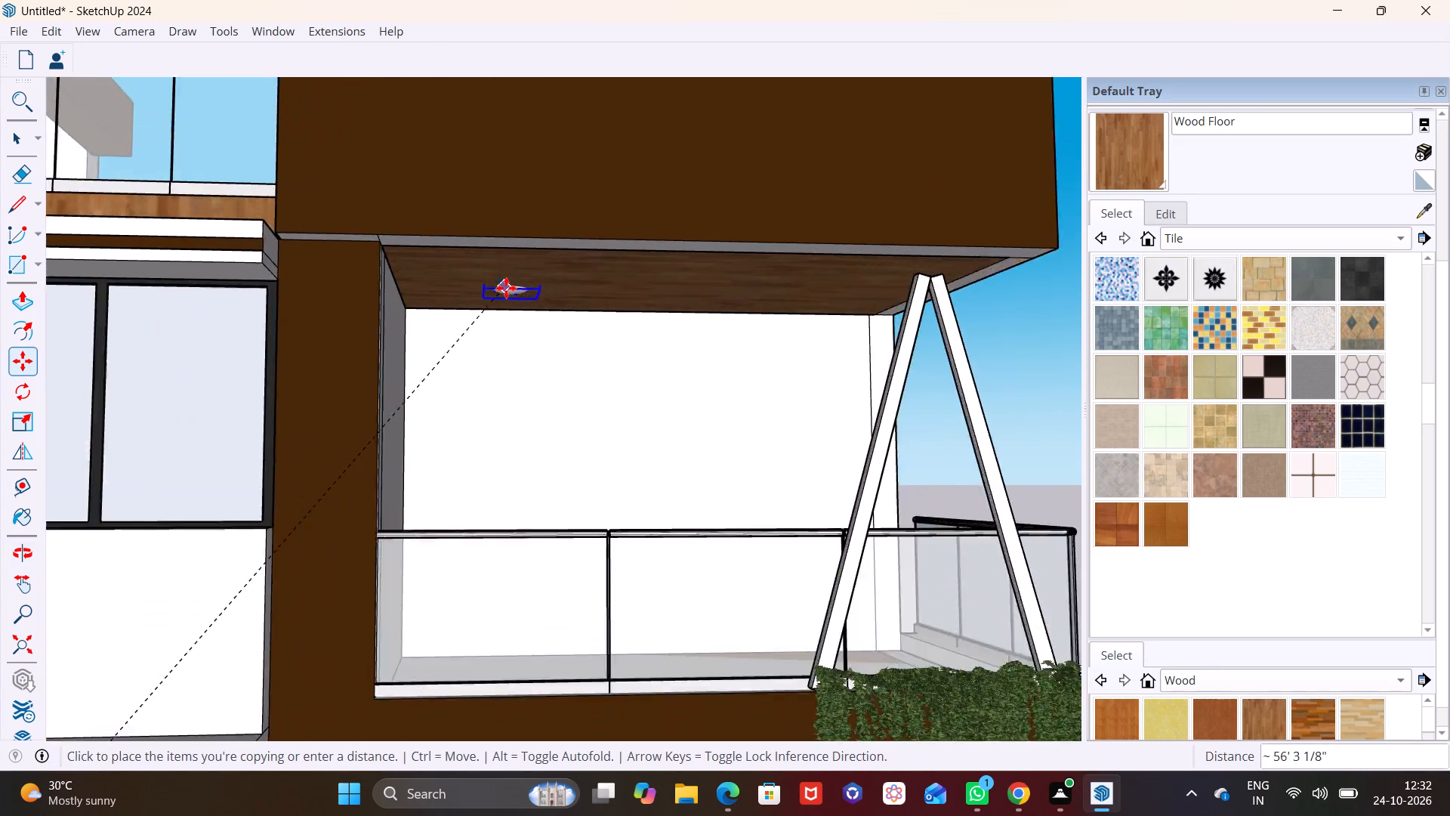
pyautogui.scroll(4, 506, 288)
pyautogui.moveTo(467, 392); pyautogui.dragTo(658, 397, button='middle')
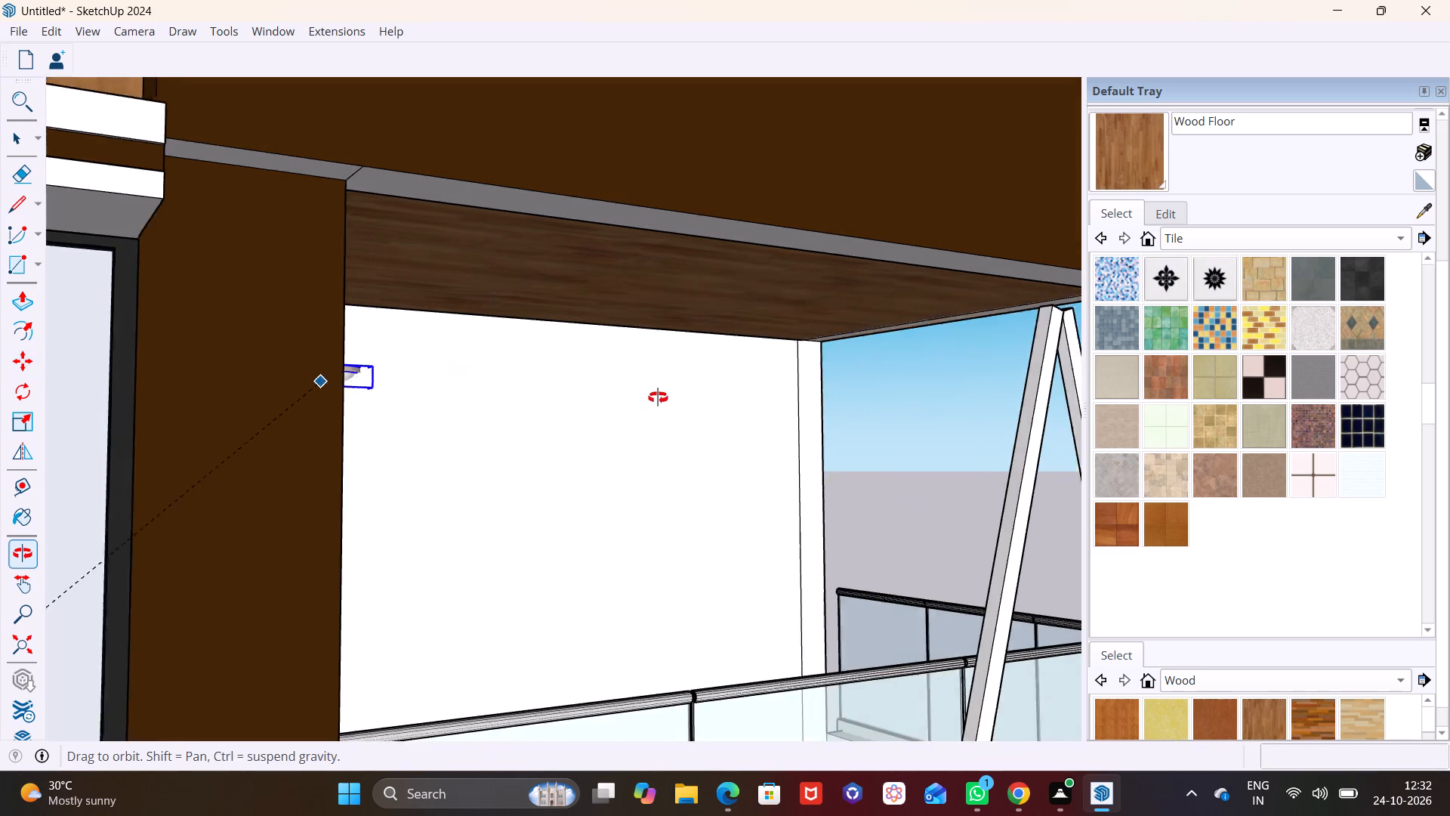
pyautogui.moveTo(658, 397); pyautogui.dragTo(668, 395, button='middle')
pyautogui.click(516, 286)
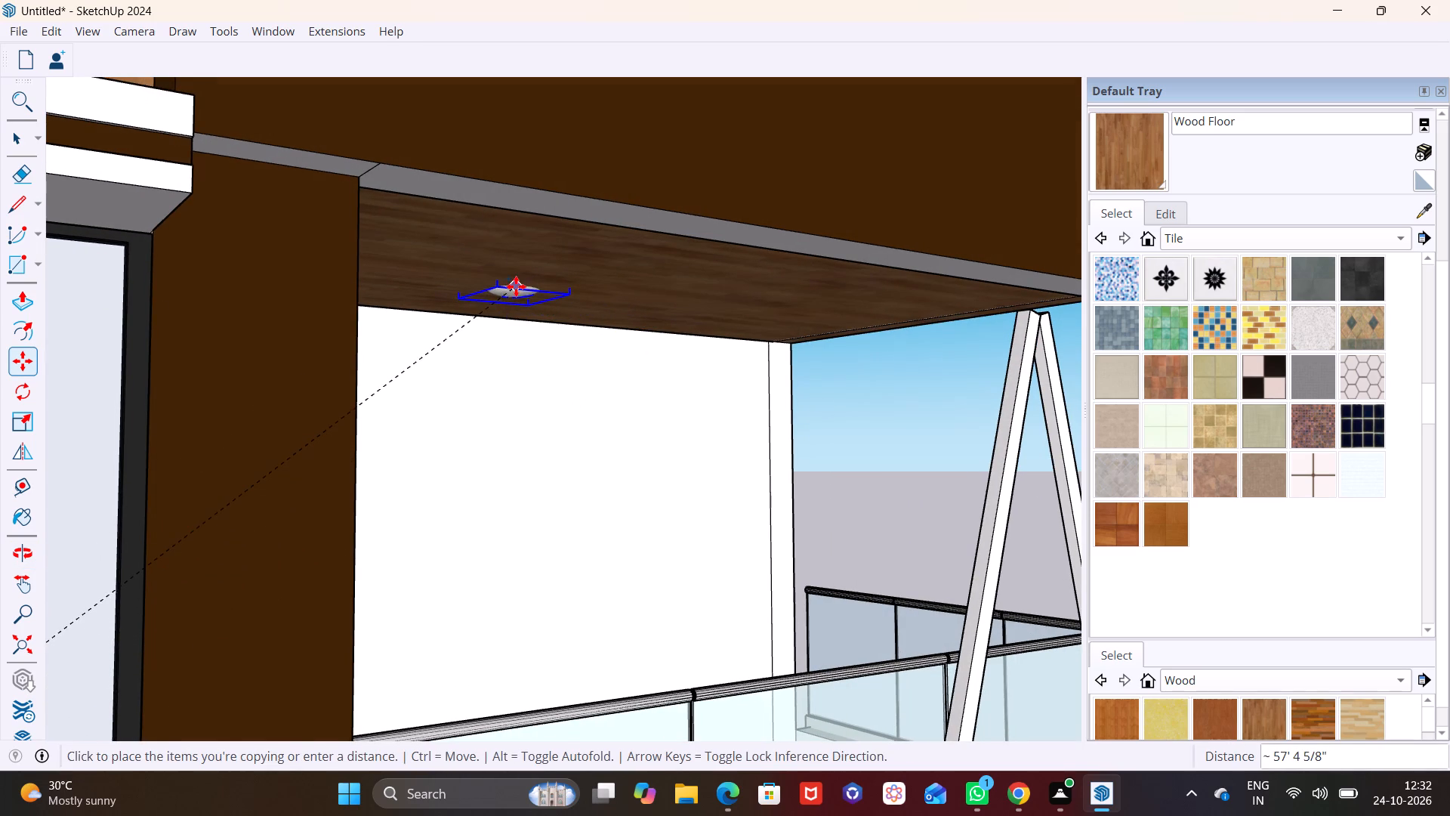
# Reposition the copied light on the top balcony's wood ceiling with two moves, about 1' 8" and about 2' 2".
pyautogui.moveTo(642, 323); pyautogui.dragTo(492, 319, button='middle')
pyautogui.scroll(5, 696, 295)
pyautogui.moveTo(768, 328); pyautogui.dragTo(690, 338, button='middle')
pyautogui.scroll(-3, 692, 335)
pyautogui.click(455, 322)
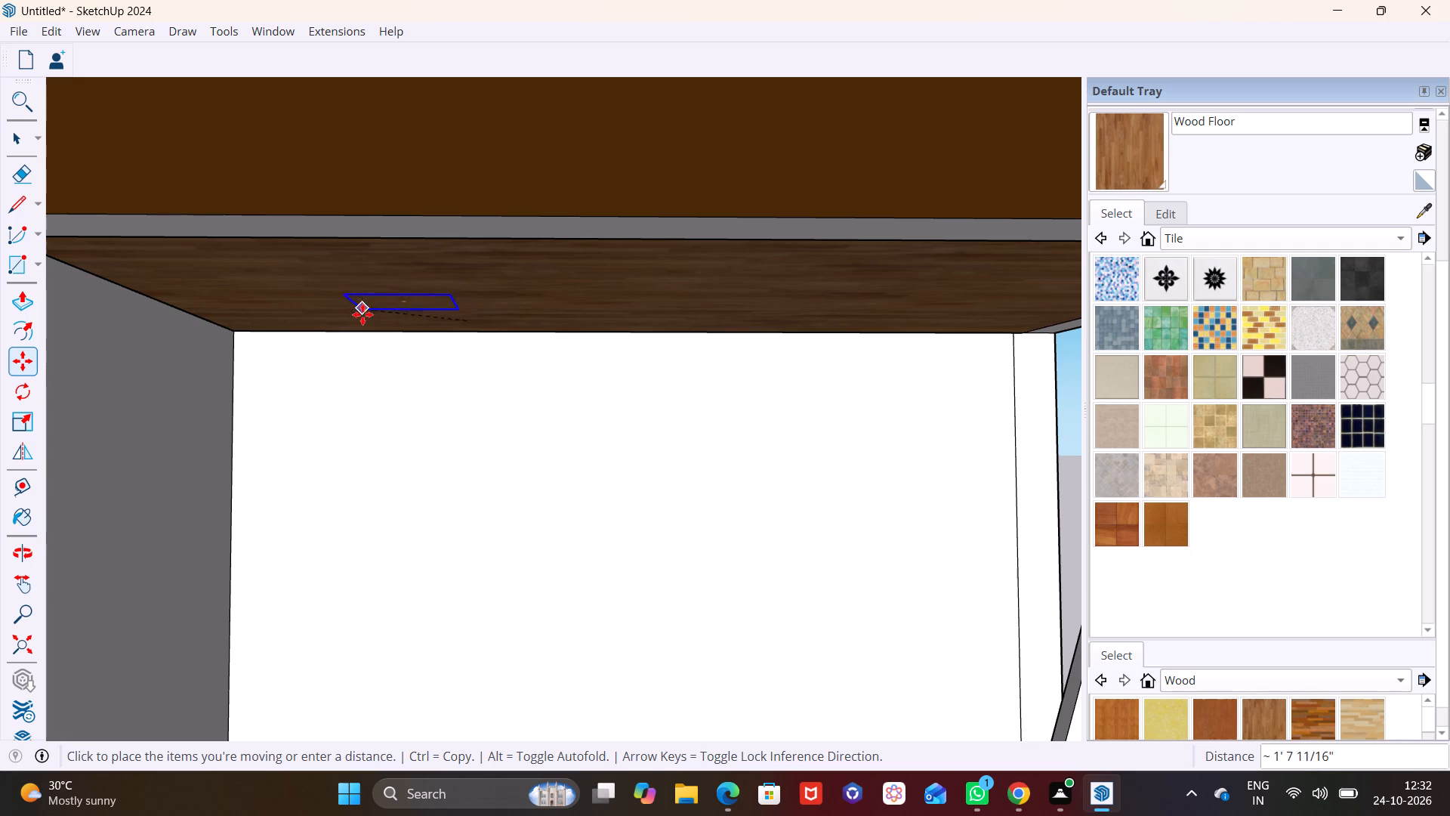
pyautogui.click(362, 320)
pyautogui.moveTo(463, 317); pyautogui.dragTo(458, 408, button='middle')
pyautogui.moveTo(459, 353); pyautogui.dragTo(516, 230, button='middle')
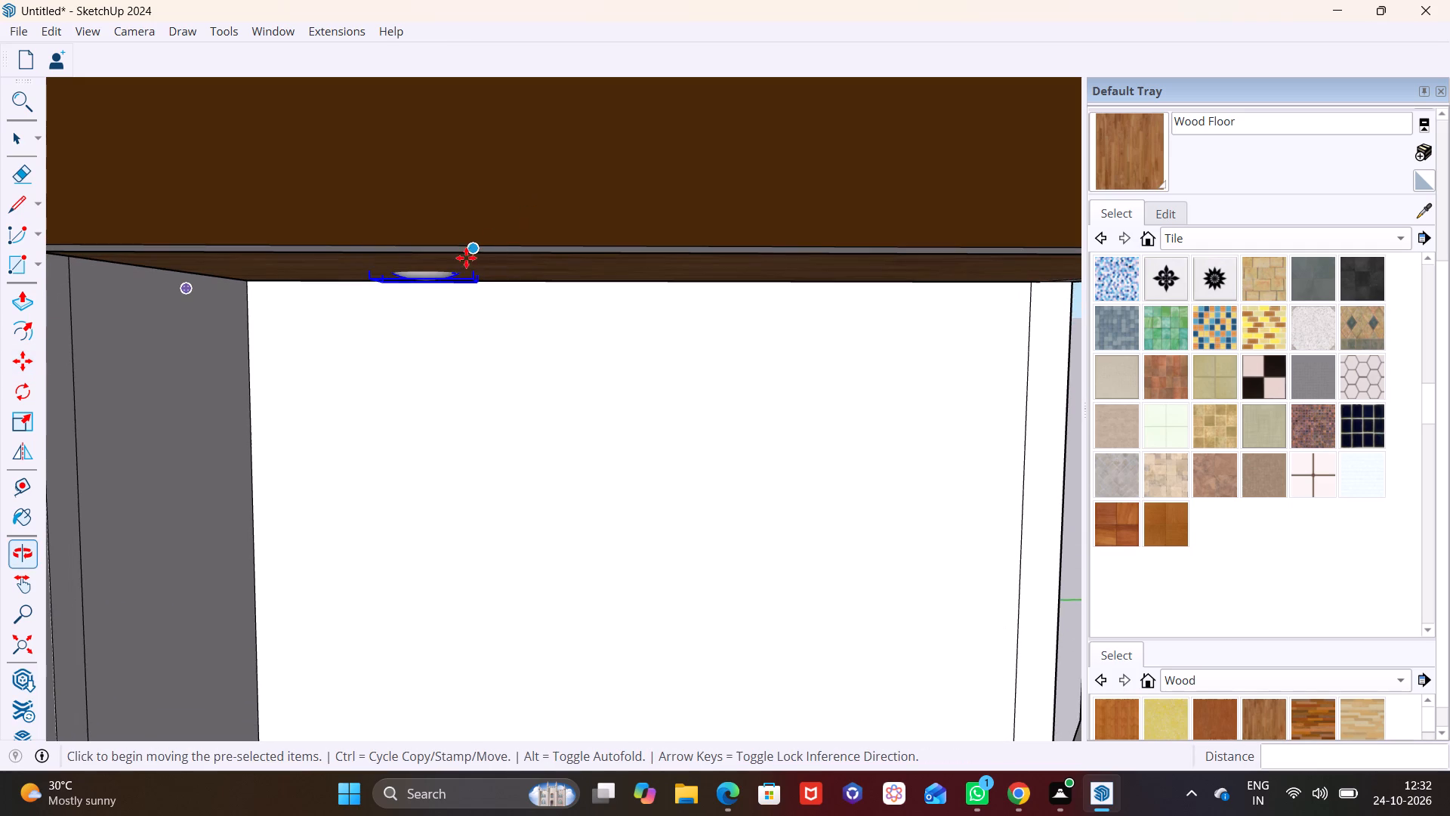
pyautogui.click(467, 249)
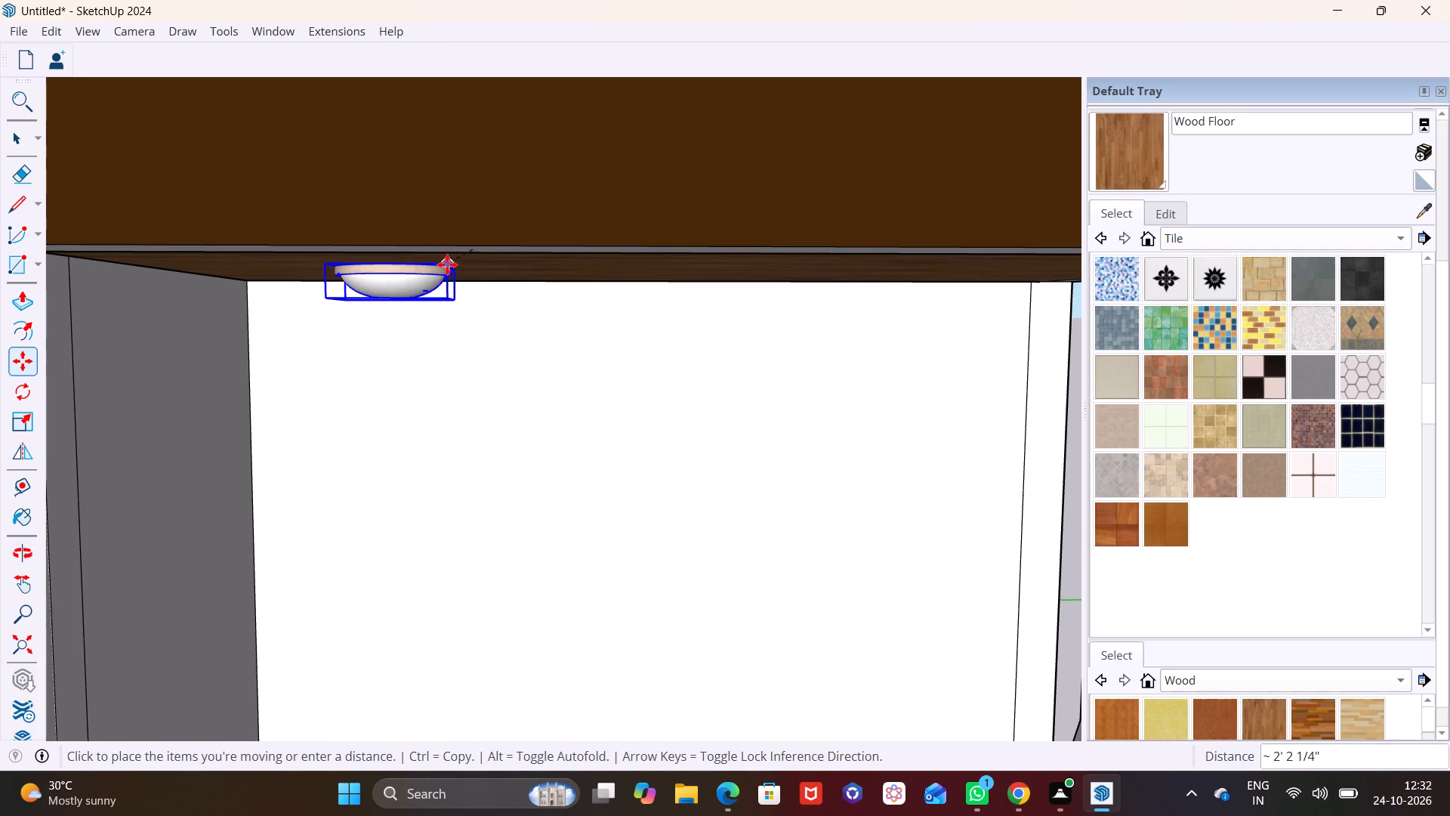
pyautogui.click(447, 264)
pyautogui.press('space')
pyautogui.click(486, 326)
# Copy the top balcony's ceiling light about 7' 11" along the green axis towards the A-frame end of the wood ceiling.
pyautogui.scroll(-4, 513, 335)
pyautogui.moveTo(528, 348); pyautogui.dragTo(575, 217, button='middle')
pyautogui.scroll(-1, 568, 297)
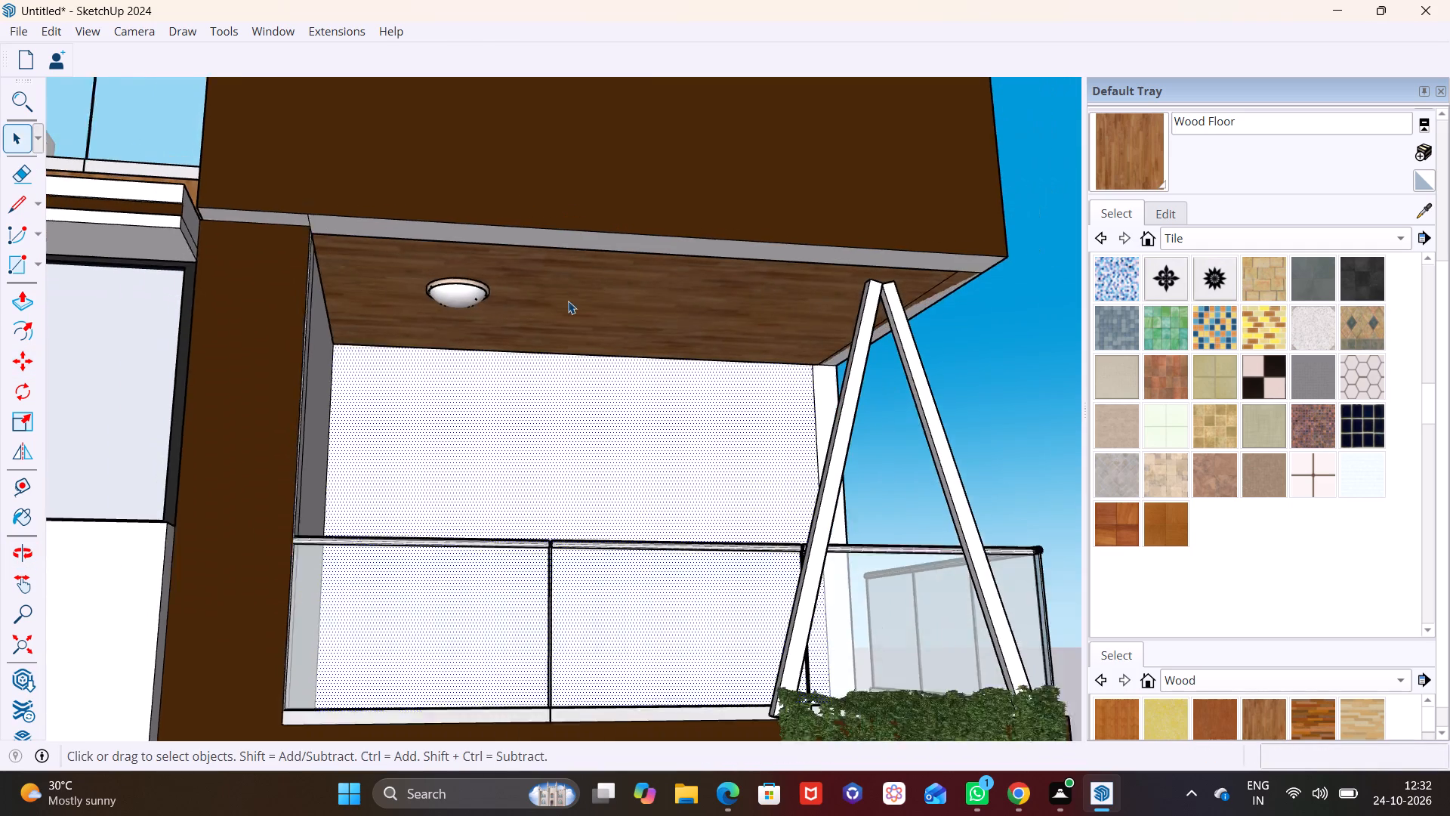
pyautogui.scroll(-1, 568, 301)
pyautogui.moveTo(558, 323); pyautogui.dragTo(544, 276, button='middle')
pyautogui.scroll(6, 533, 277)
pyautogui.click(452, 329)
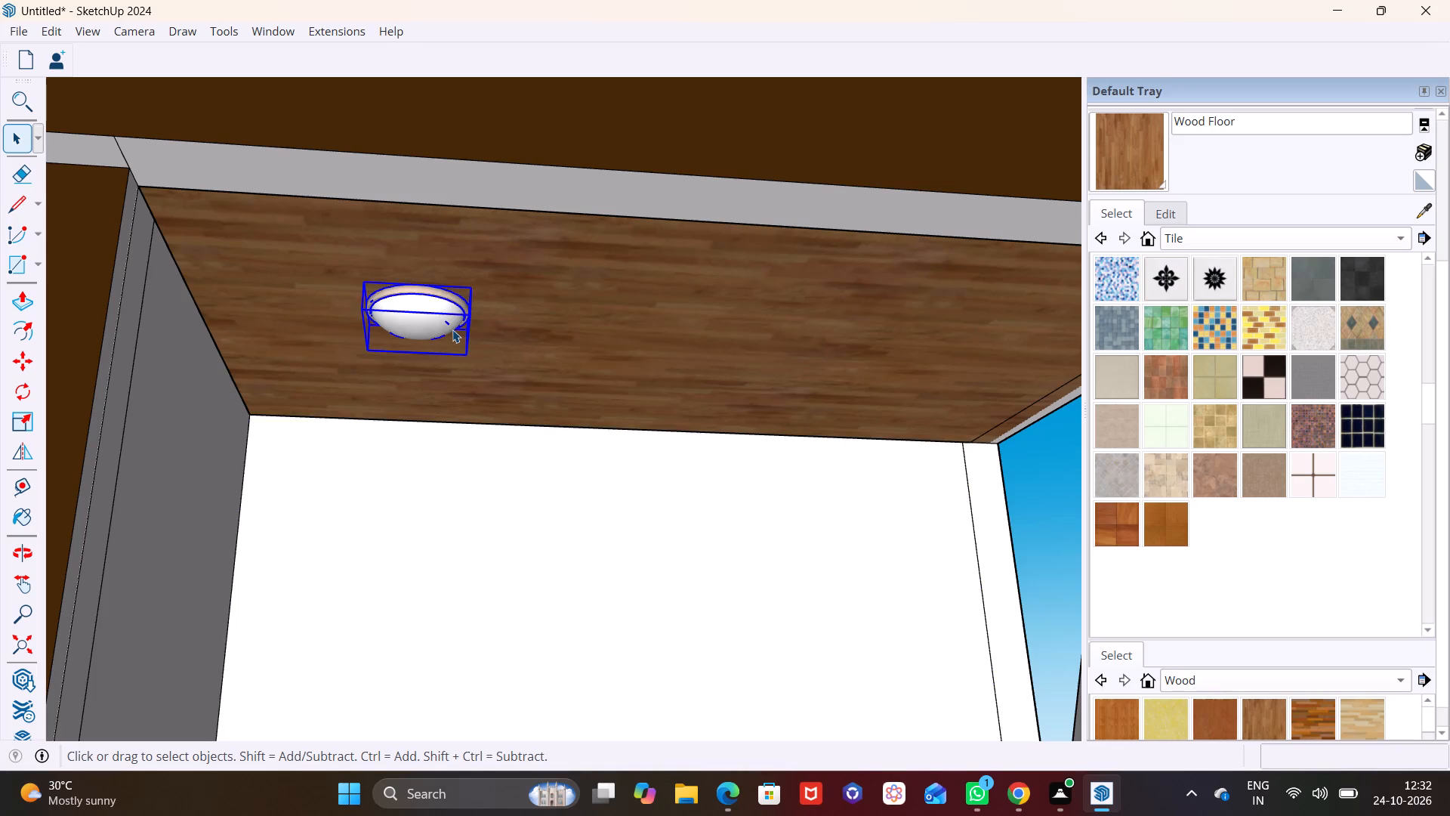
pyautogui.scroll(-6, 495, 331)
pyautogui.keyDown('shift'); pyautogui.moveTo(549, 330); pyautogui.dragTo(507, 329, button='middle'); pyautogui.keyUp('shift')
pyautogui.press('m')
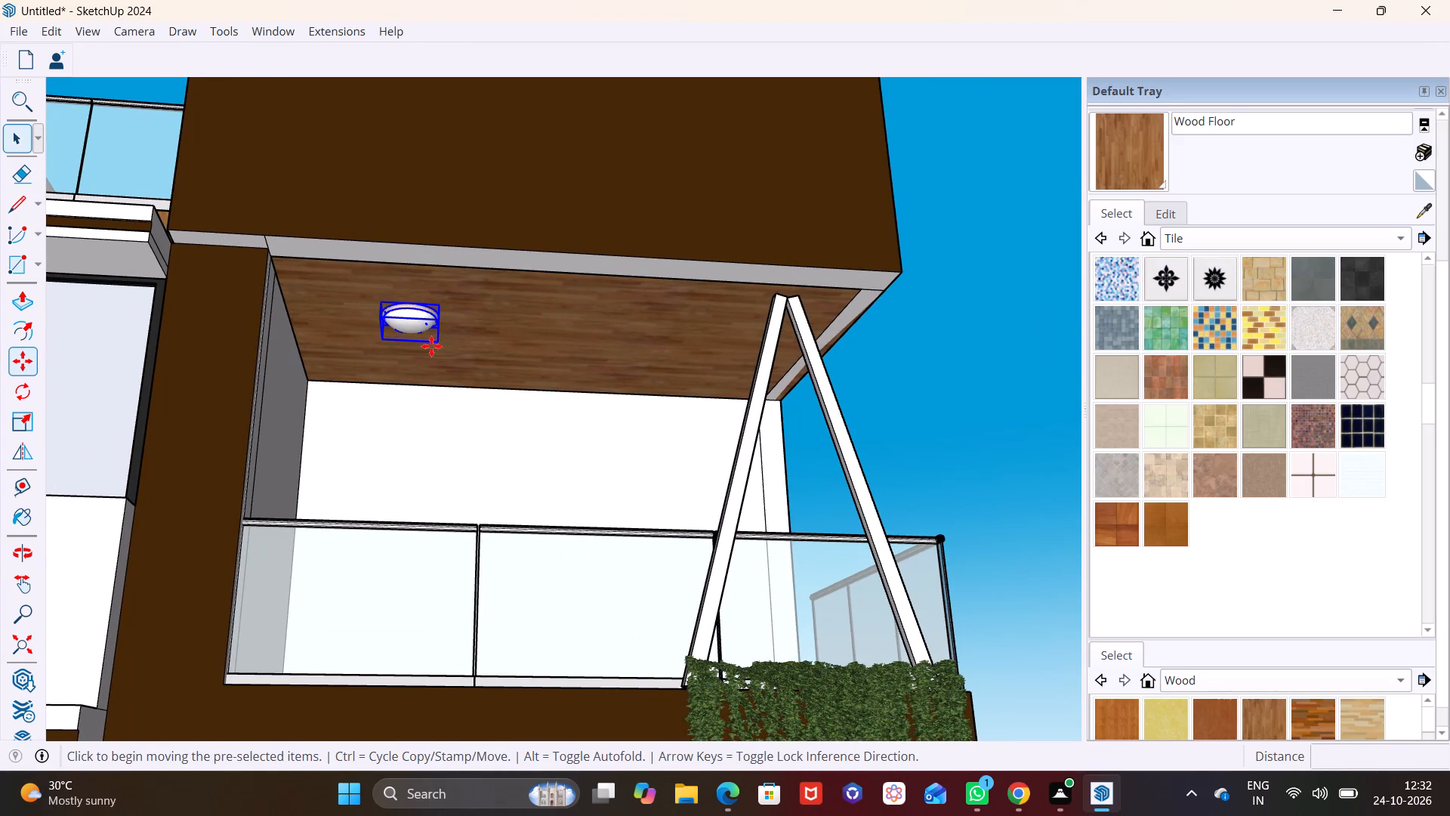
pyautogui.click(440, 339)
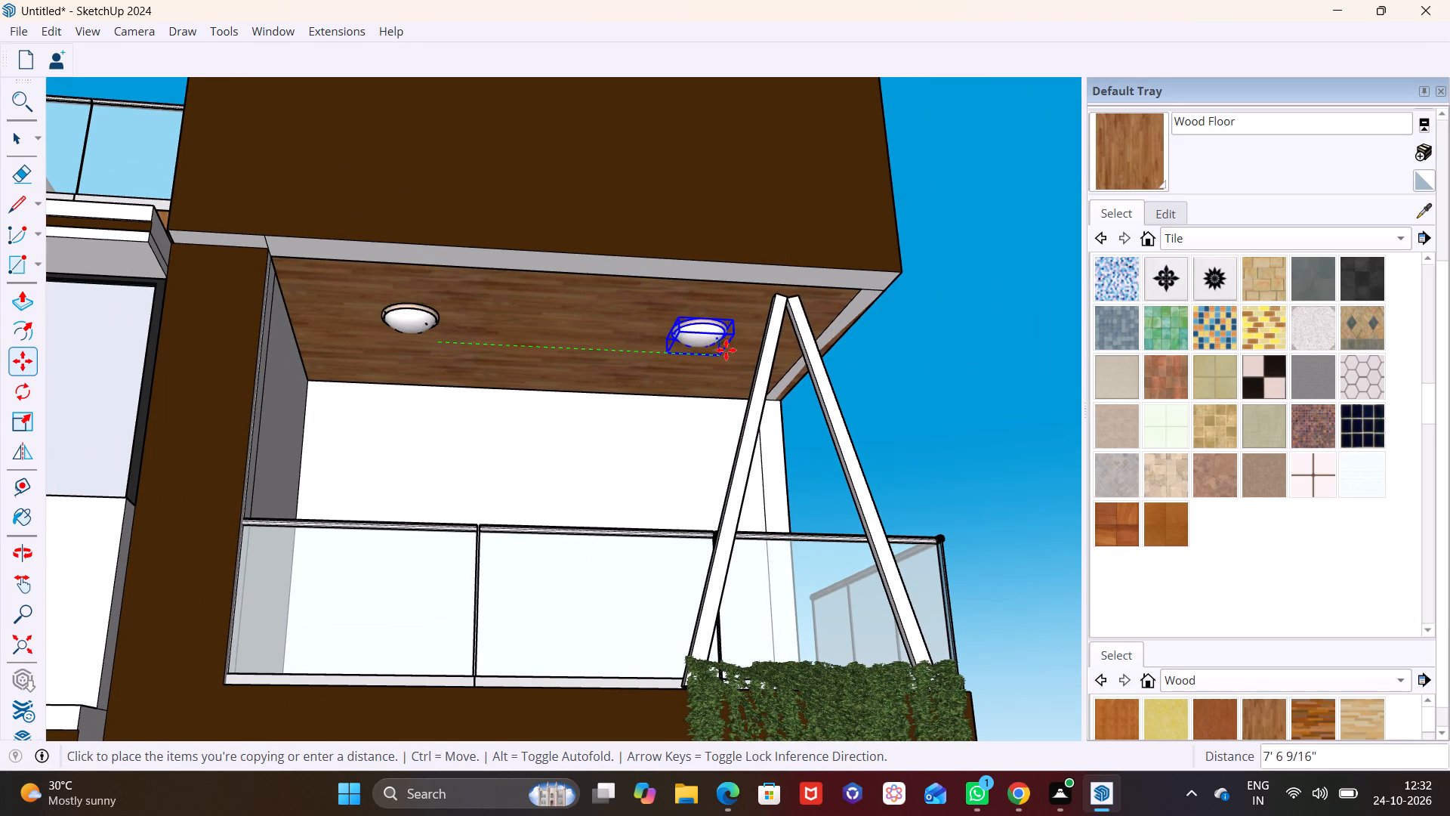
pyautogui.click(733, 348)
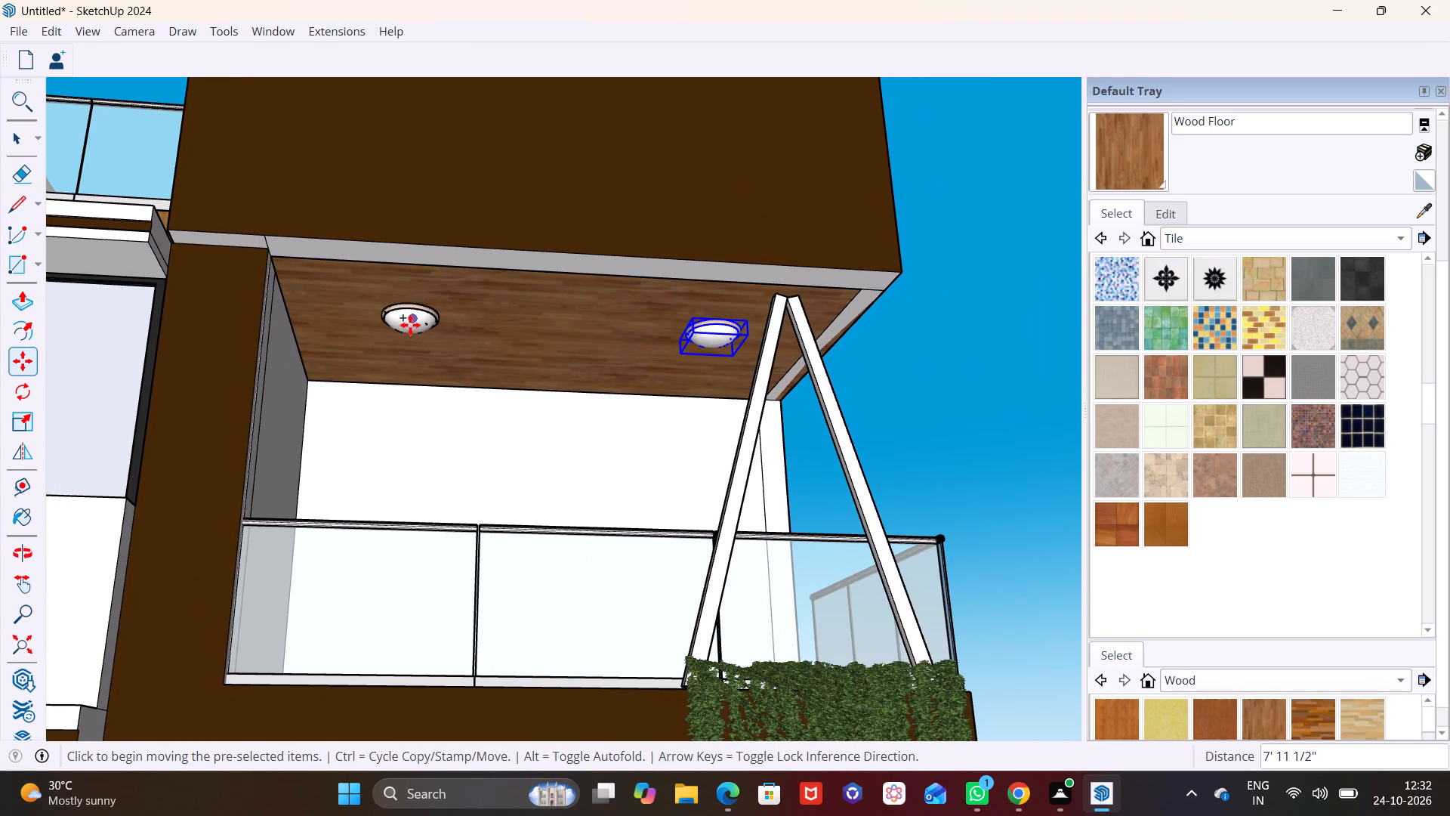
# Copy the top balcony's two ceiling lights about 11' 6" down the blue axis onto the wood ceiling of the balcony directly below.
pyautogui.press('space')
pyautogui.keyDown('ctrl'); pyautogui.click(409, 321); pyautogui.keyUp('ctrl')
pyautogui.scroll(-6, 517, 324)
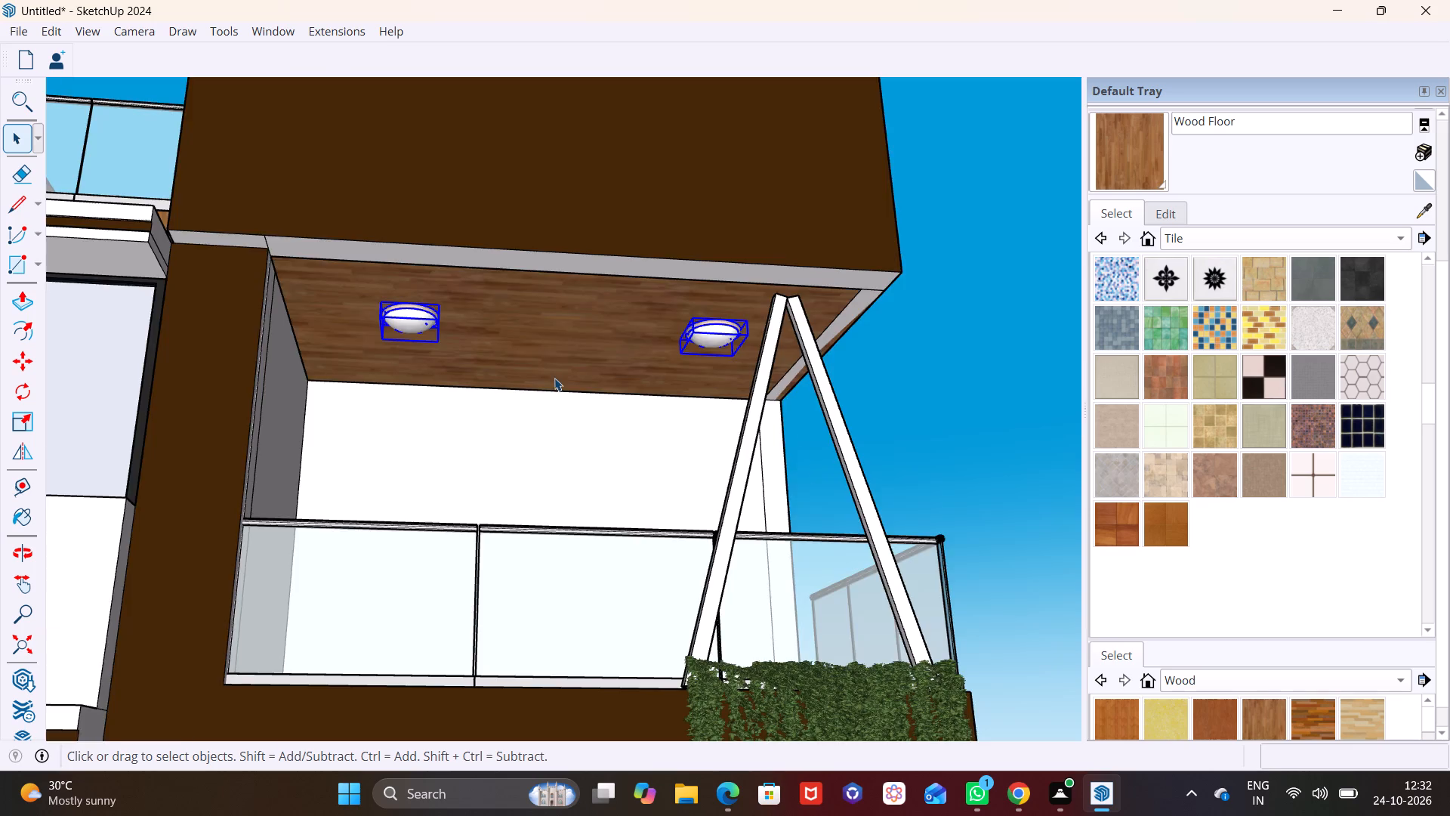
pyautogui.scroll(-2, 554, 378)
pyautogui.press('m')
pyautogui.click(660, 340)
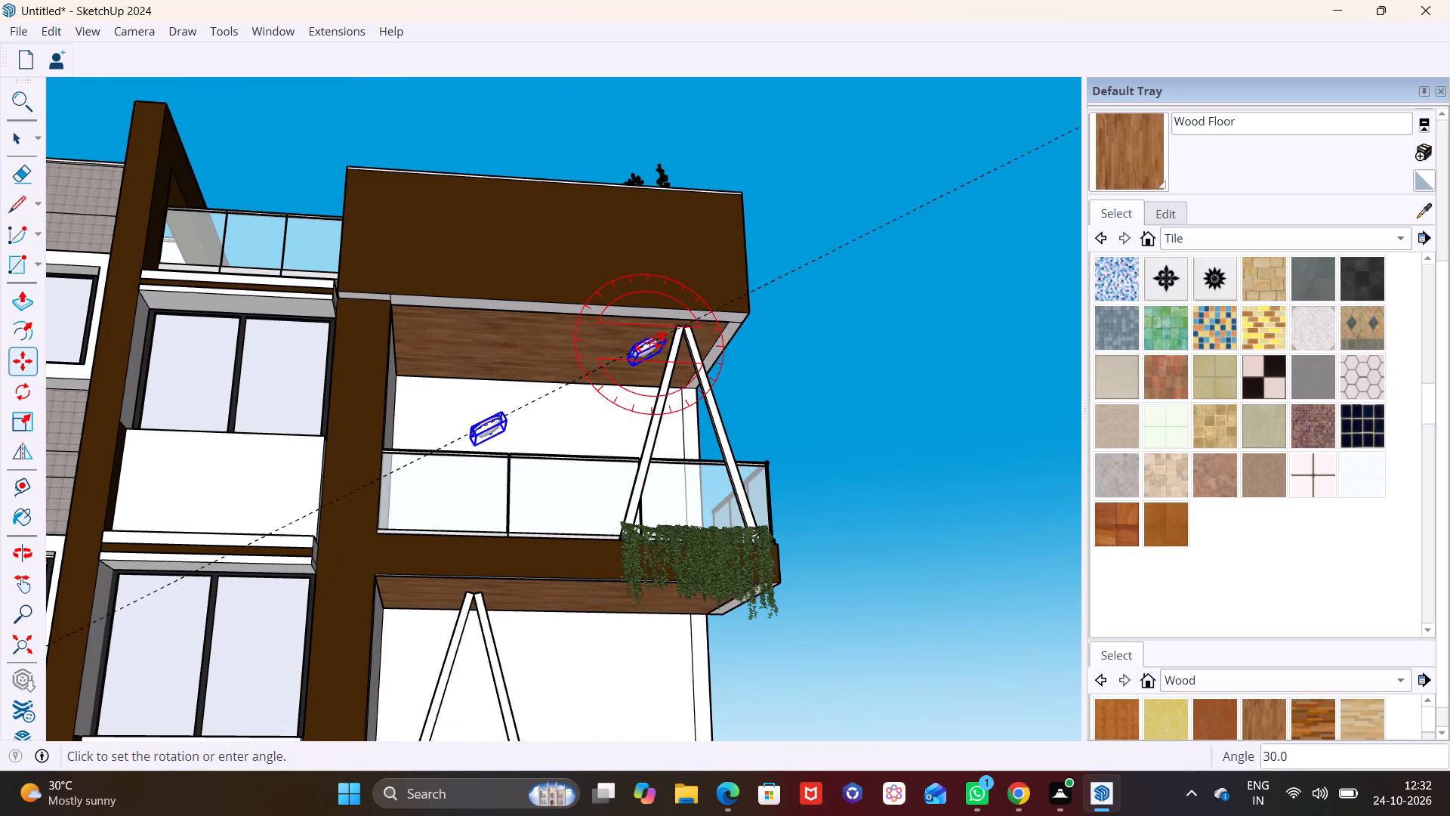
pyautogui.press('space')
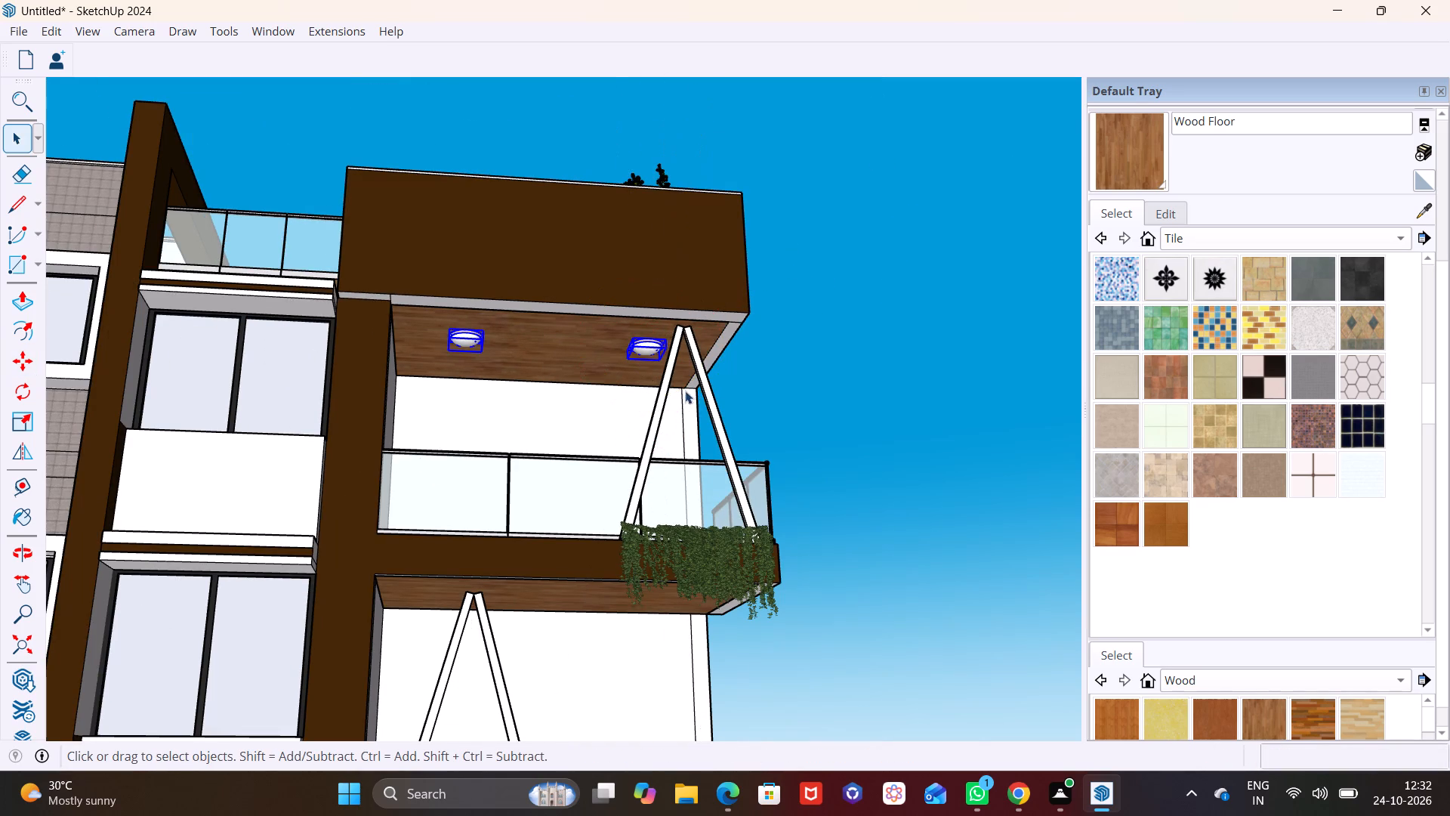
pyautogui.press('m')
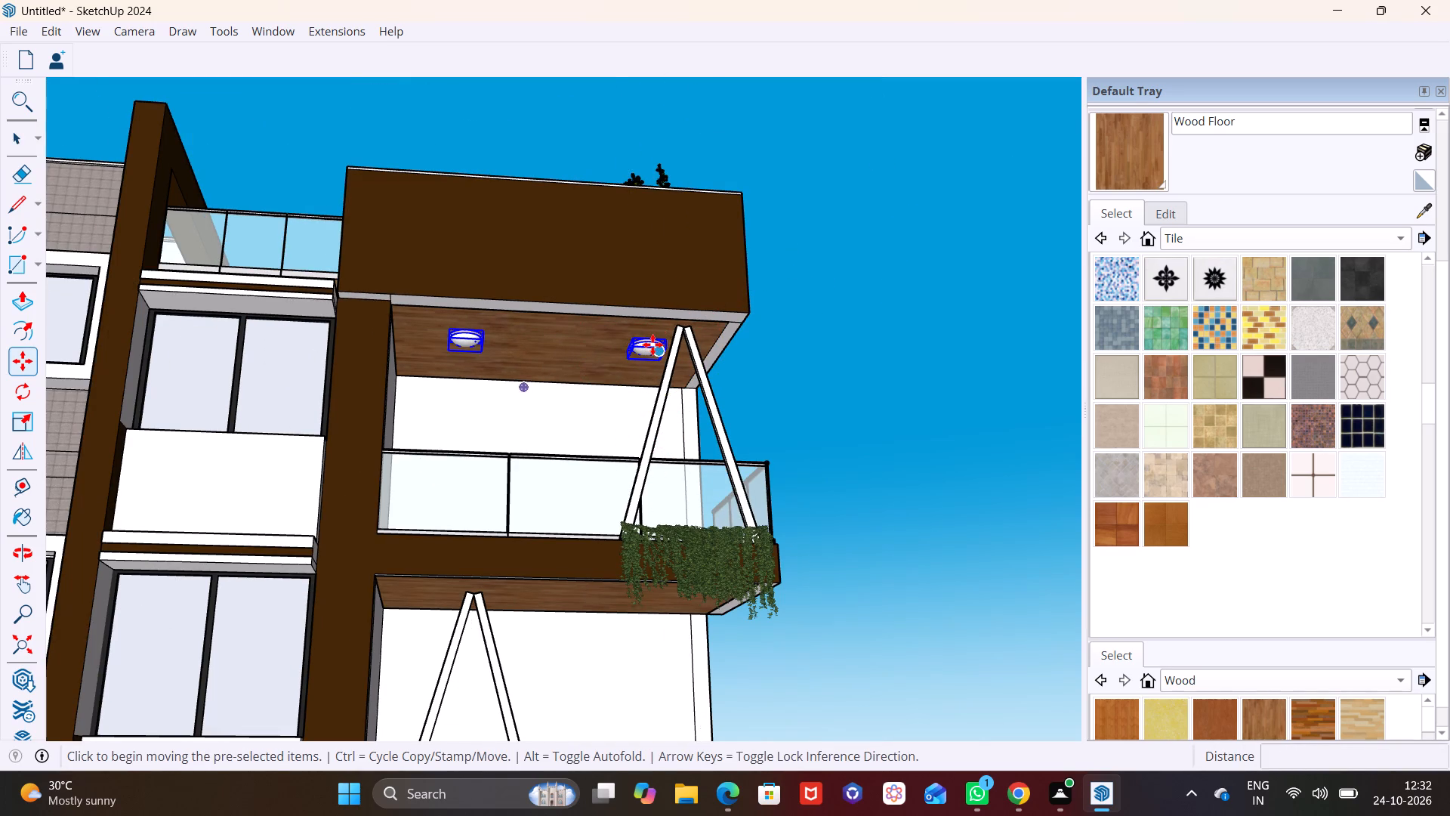
pyautogui.click(652, 345)
pyautogui.keyDown('shift'); pyautogui.moveTo(625, 632); pyautogui.dragTo(622, 451, button='middle'); pyautogui.keyUp('shift')
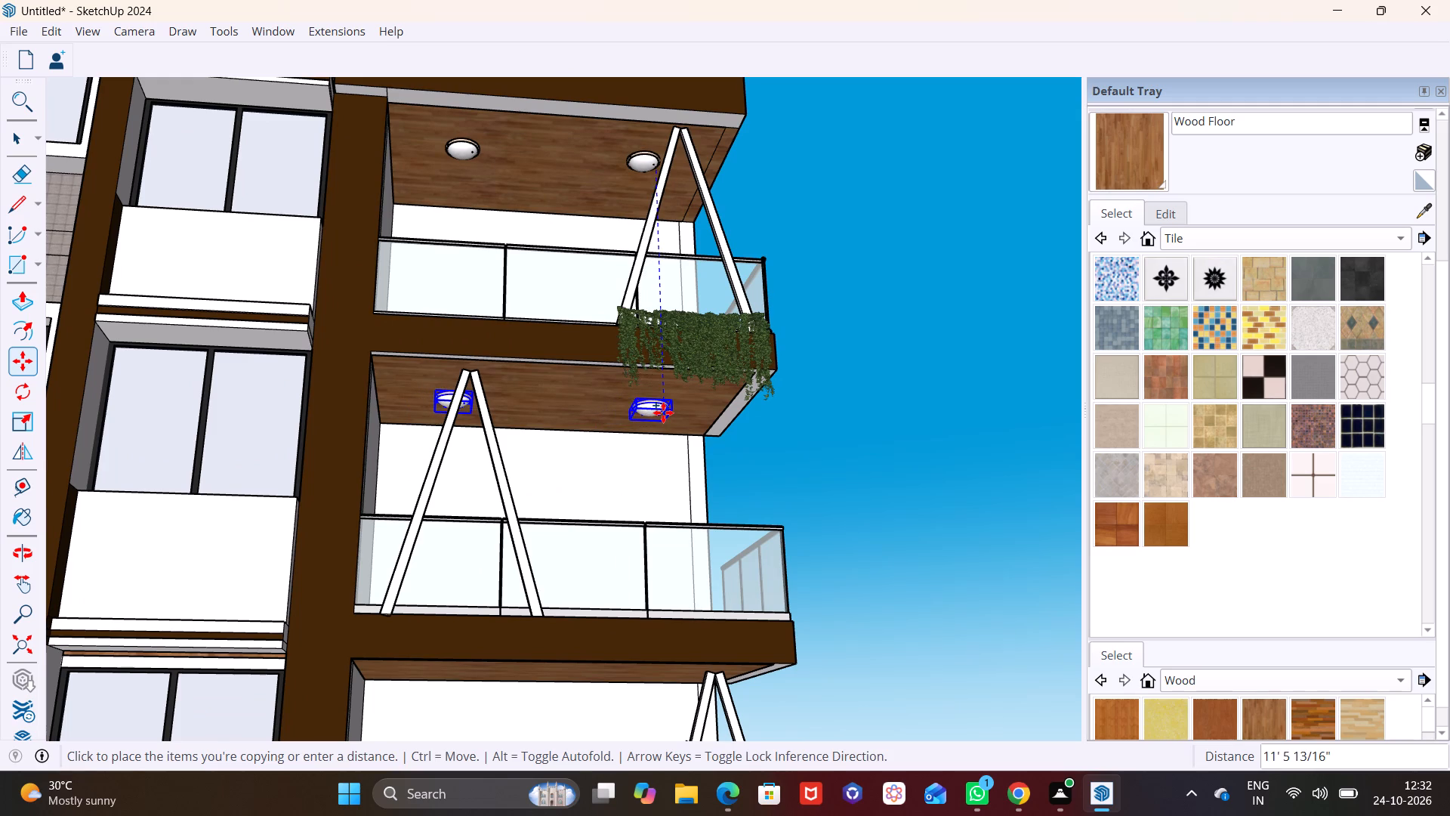
pyautogui.click(663, 413)
pyautogui.click(668, 405)
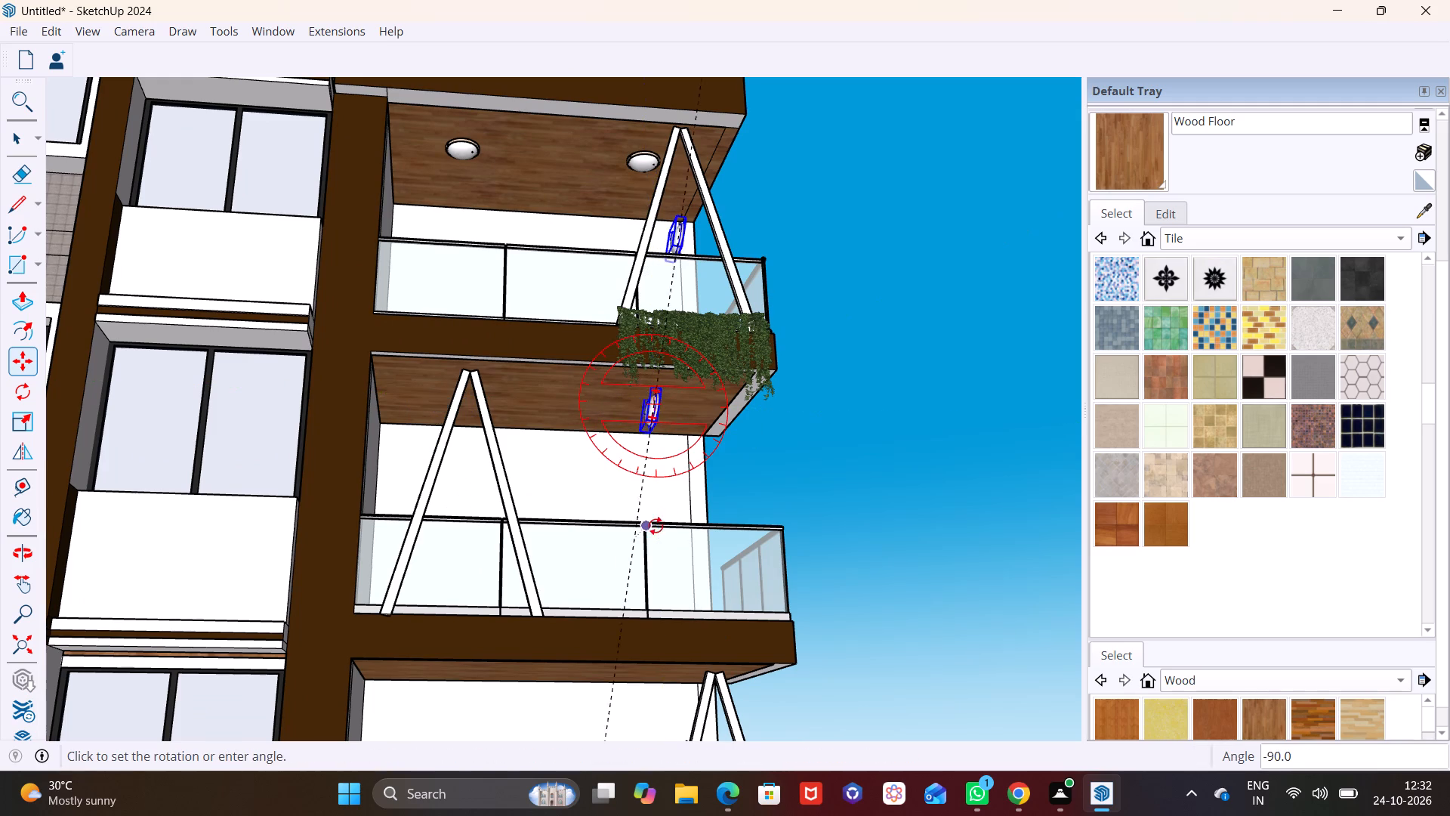
pyautogui.press('space')
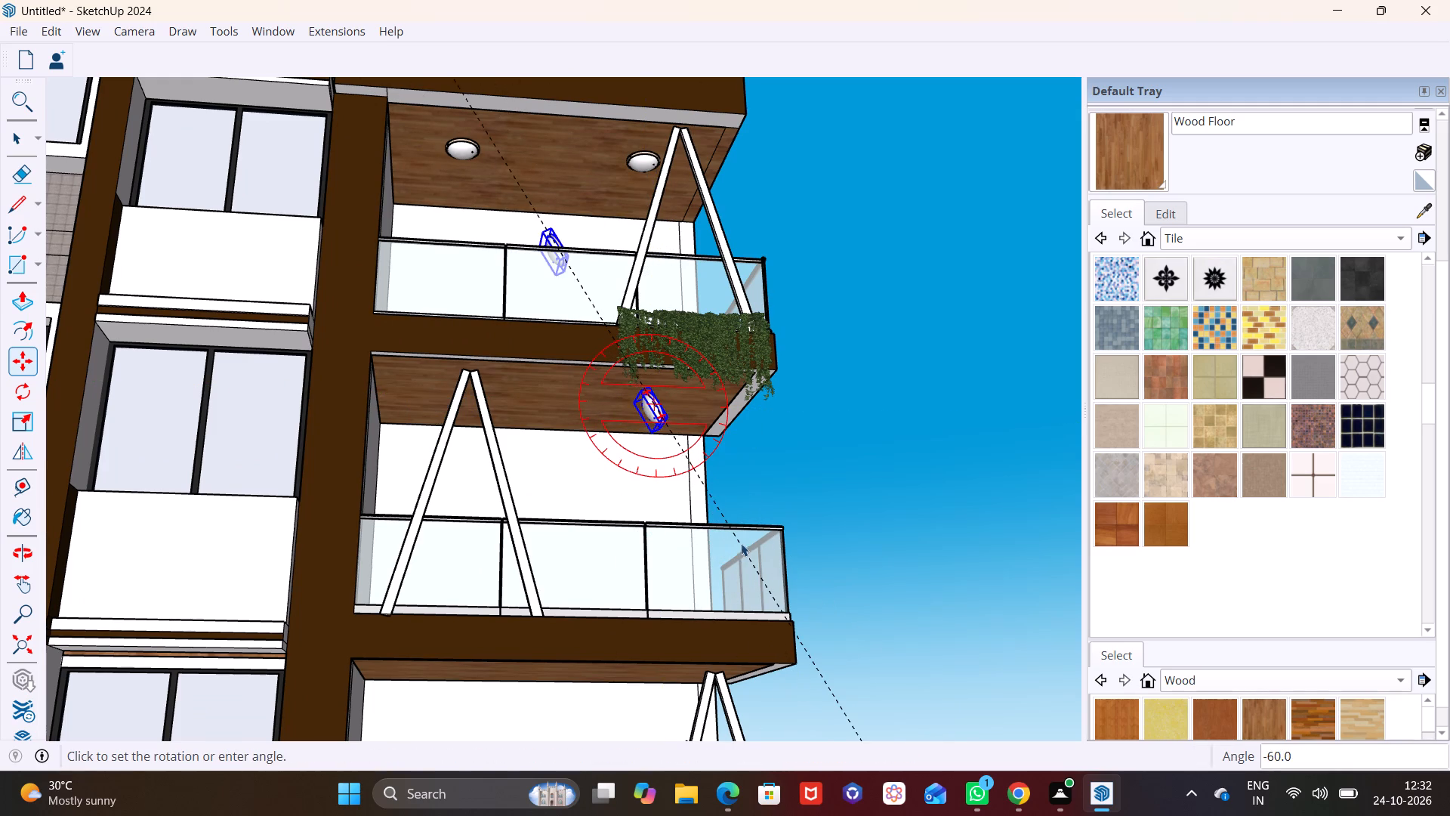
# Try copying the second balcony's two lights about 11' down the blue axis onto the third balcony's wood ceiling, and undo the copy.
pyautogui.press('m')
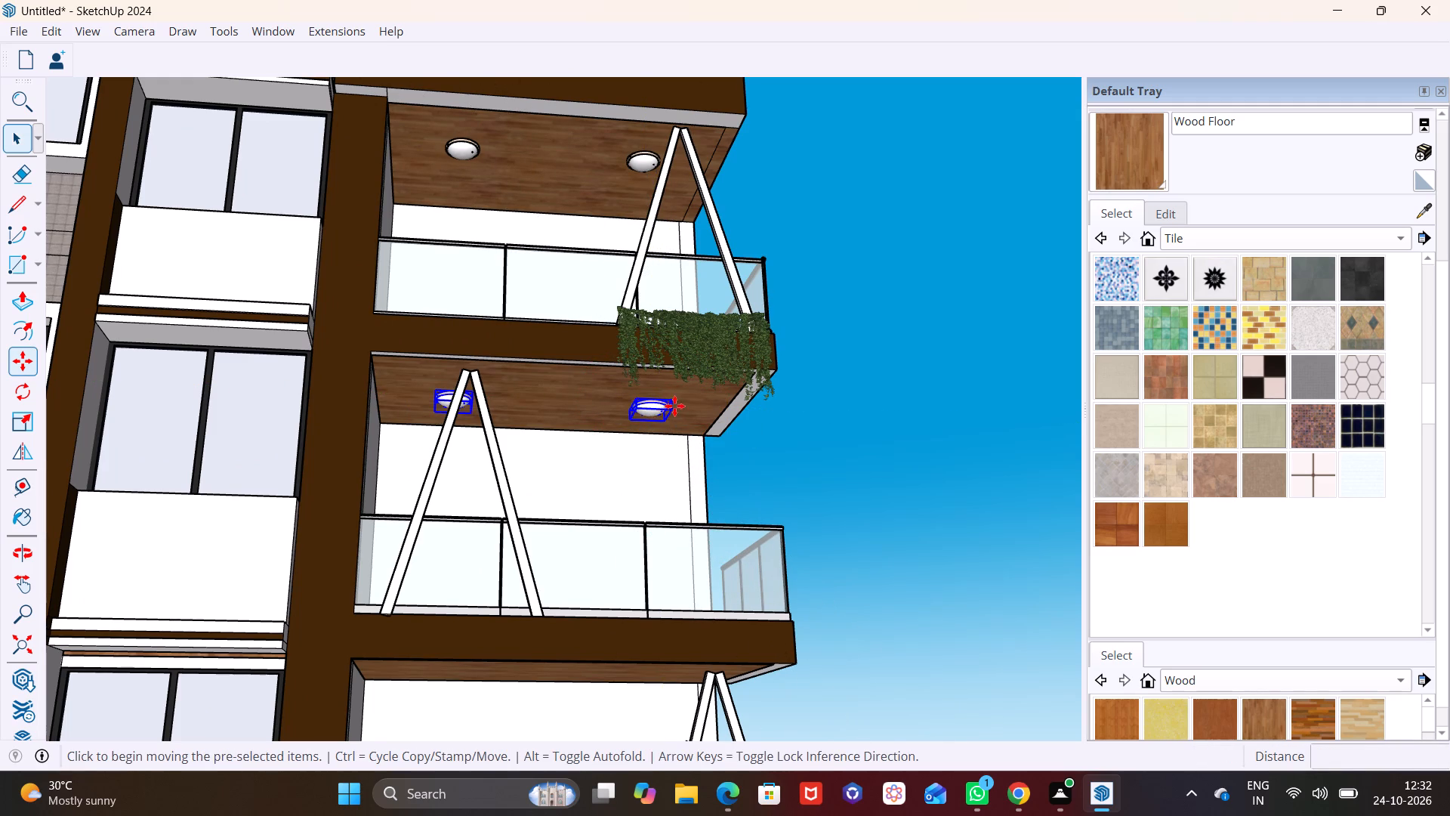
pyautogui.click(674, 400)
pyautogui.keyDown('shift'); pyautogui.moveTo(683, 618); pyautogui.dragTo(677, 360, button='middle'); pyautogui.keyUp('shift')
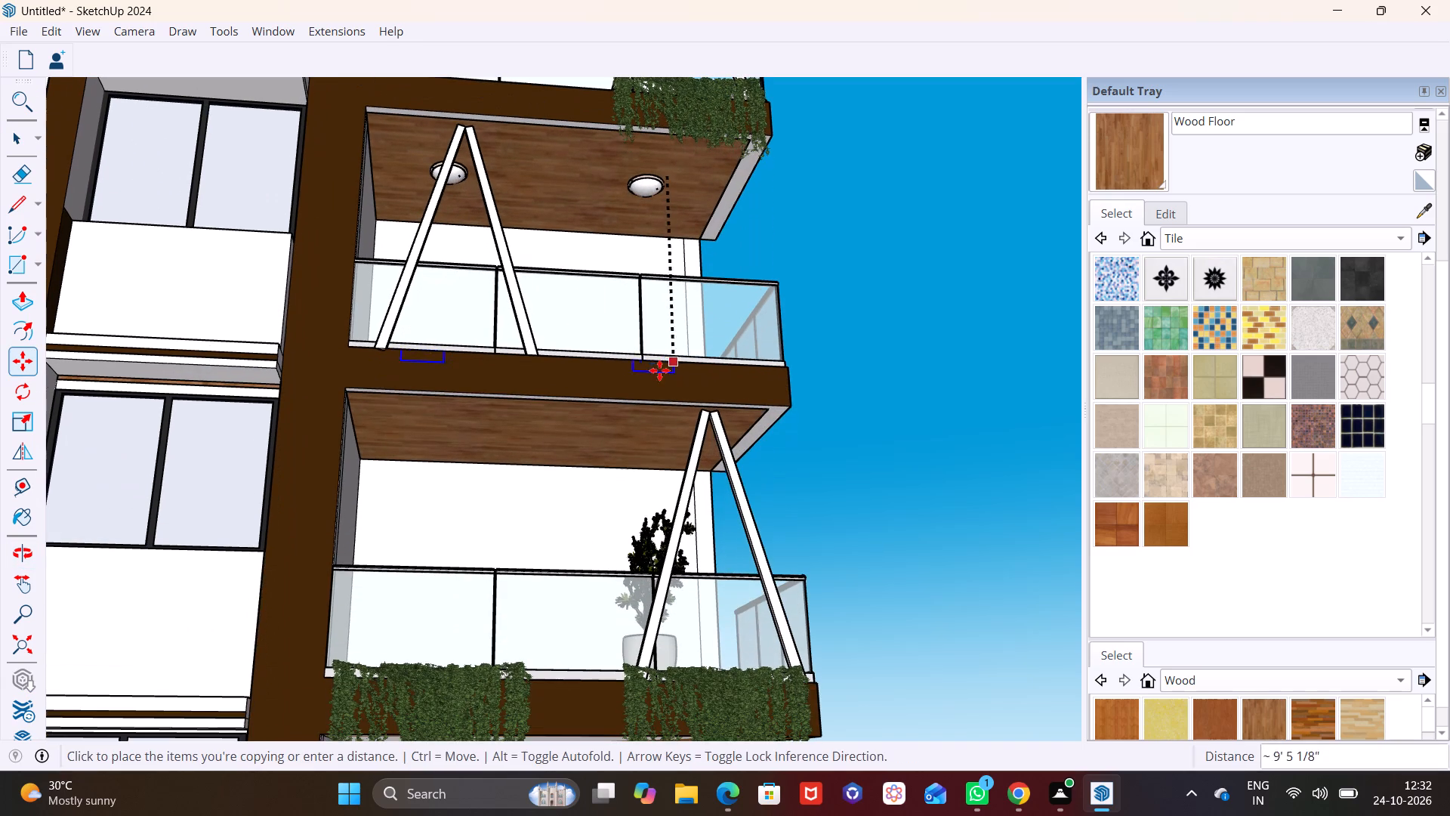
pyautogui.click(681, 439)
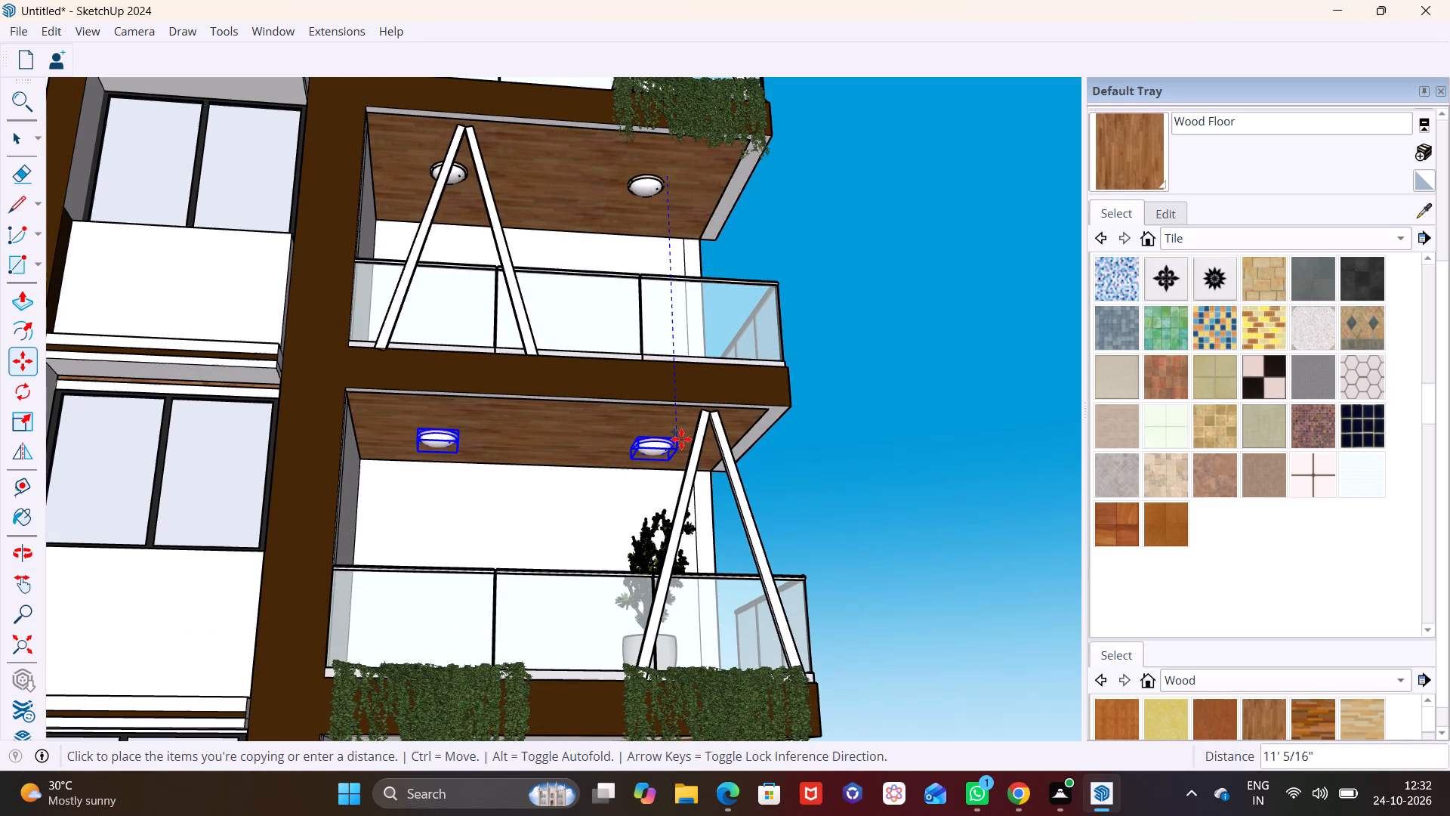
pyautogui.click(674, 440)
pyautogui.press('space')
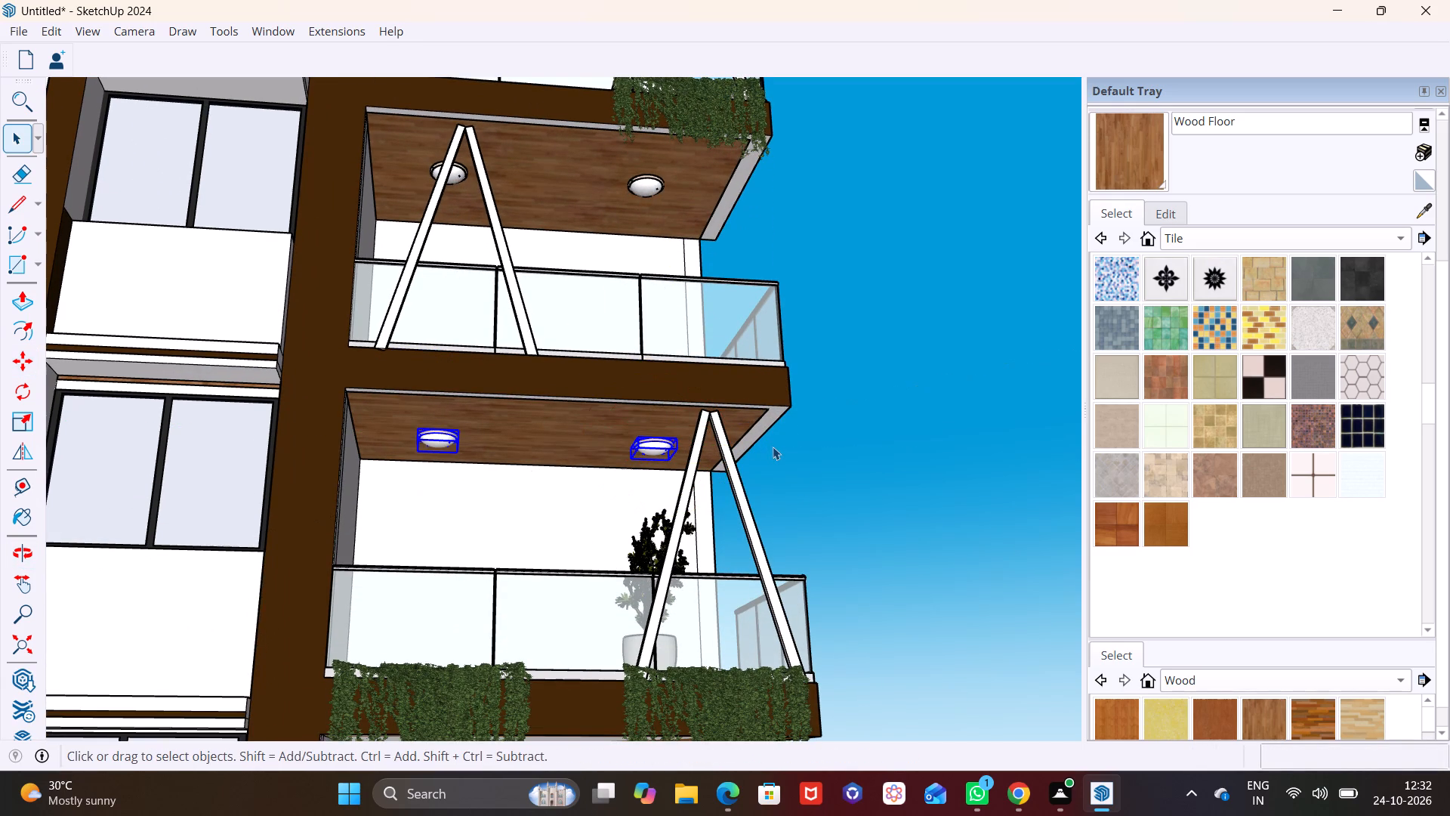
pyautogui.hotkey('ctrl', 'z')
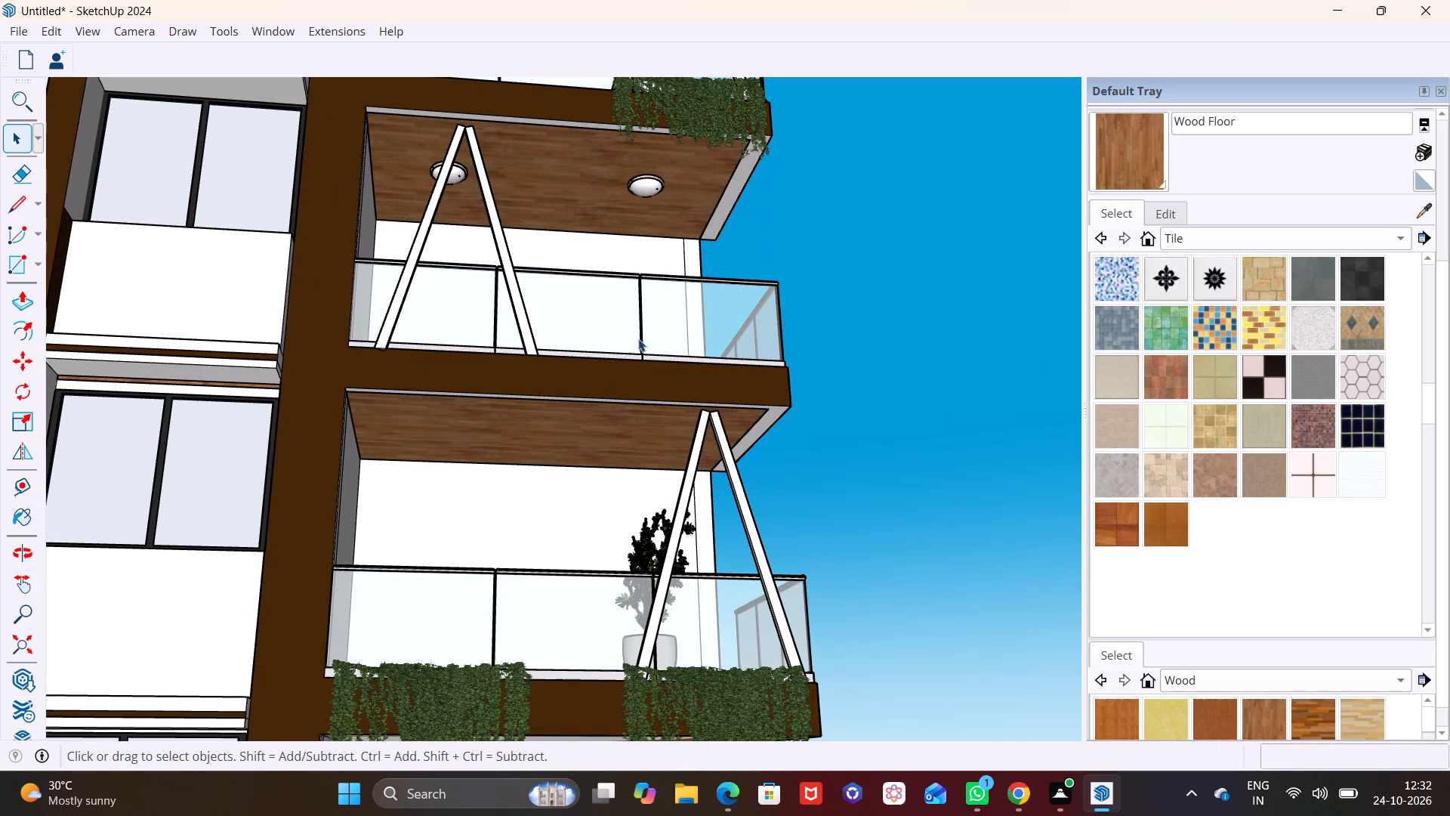
# Copy the second balcony's two ceiling lights about 11' down the blue axis onto the third balcony's wood ceiling.
pyautogui.click(650, 190)
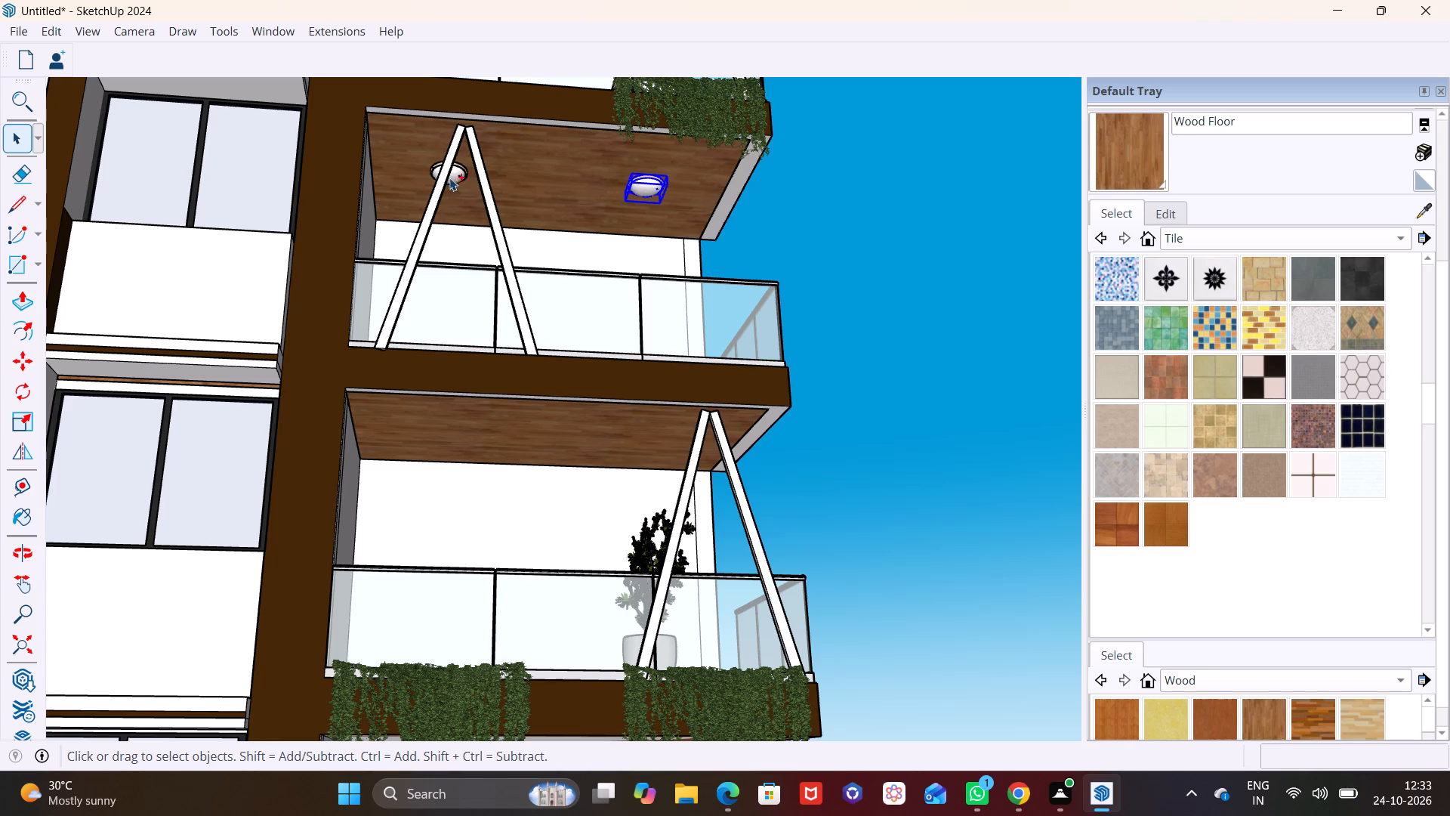
pyautogui.keyDown('ctrl'); pyautogui.click(453, 176); pyautogui.keyUp('ctrl')
pyautogui.press('m')
pyautogui.click(667, 175)
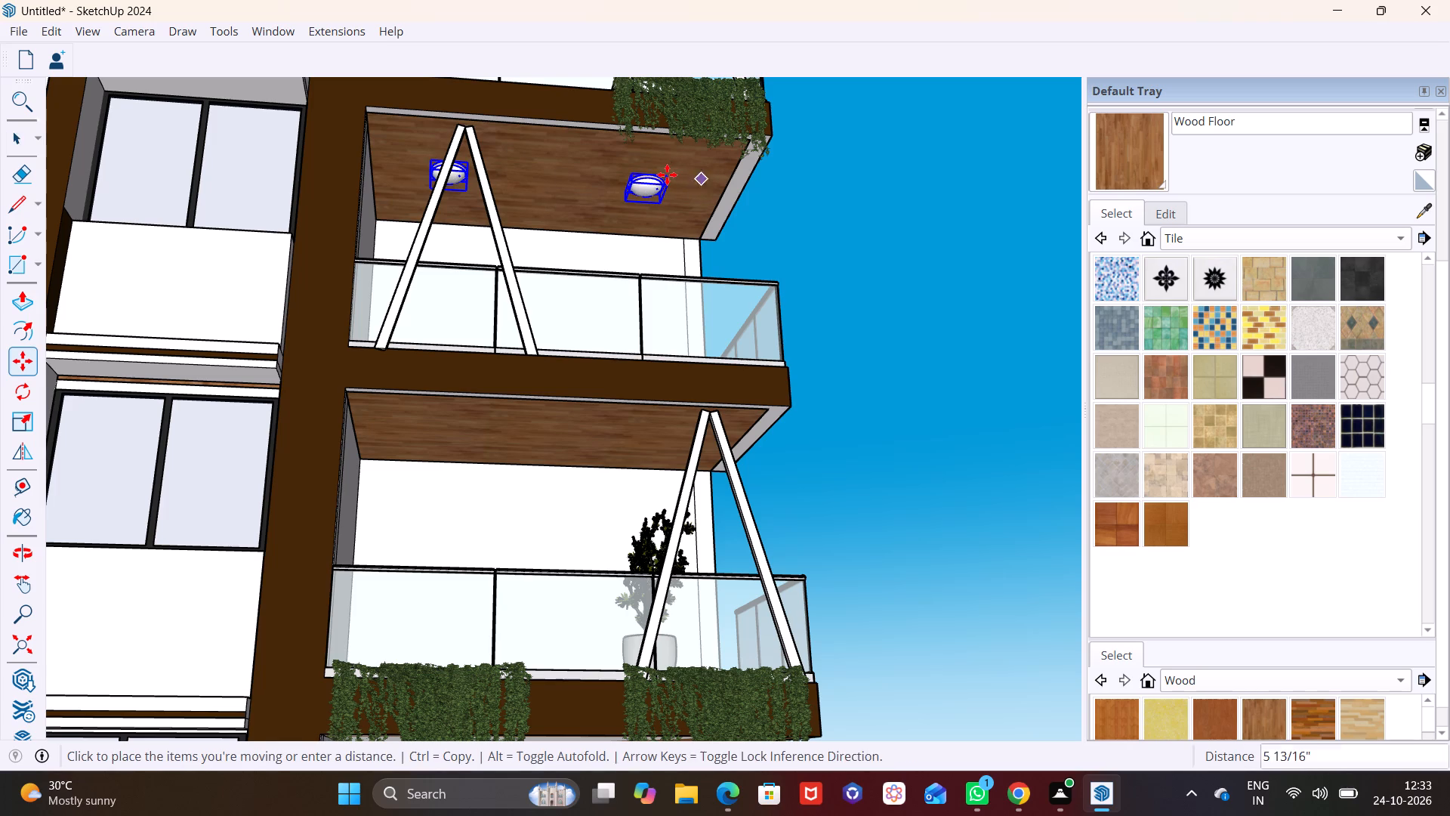
pyautogui.click(673, 437)
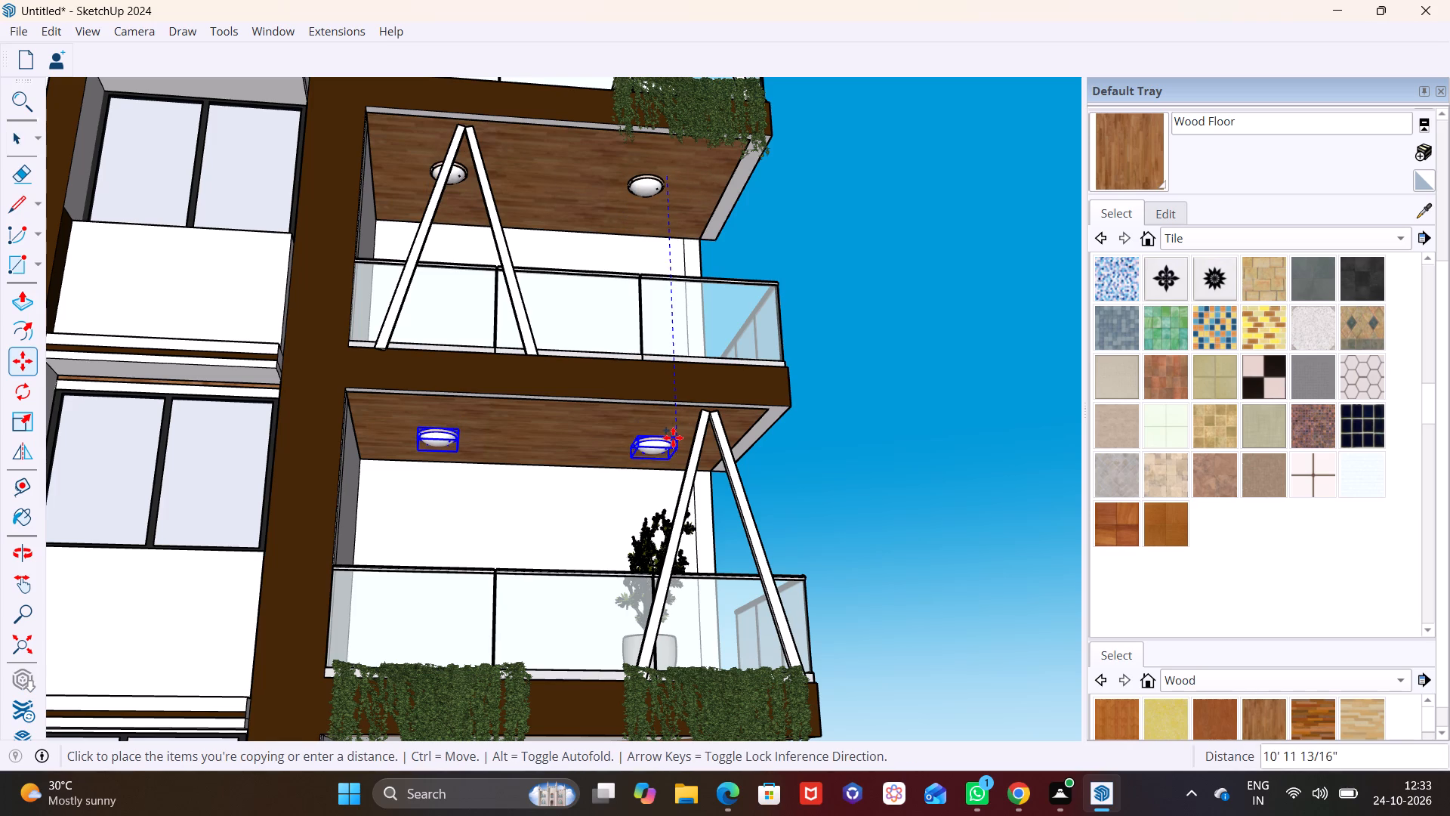
pyautogui.keyDown('shift'); pyautogui.moveTo(679, 447); pyautogui.dragTo(666, 244, button='middle'); pyautogui.keyUp('shift')
pyautogui.click(661, 224)
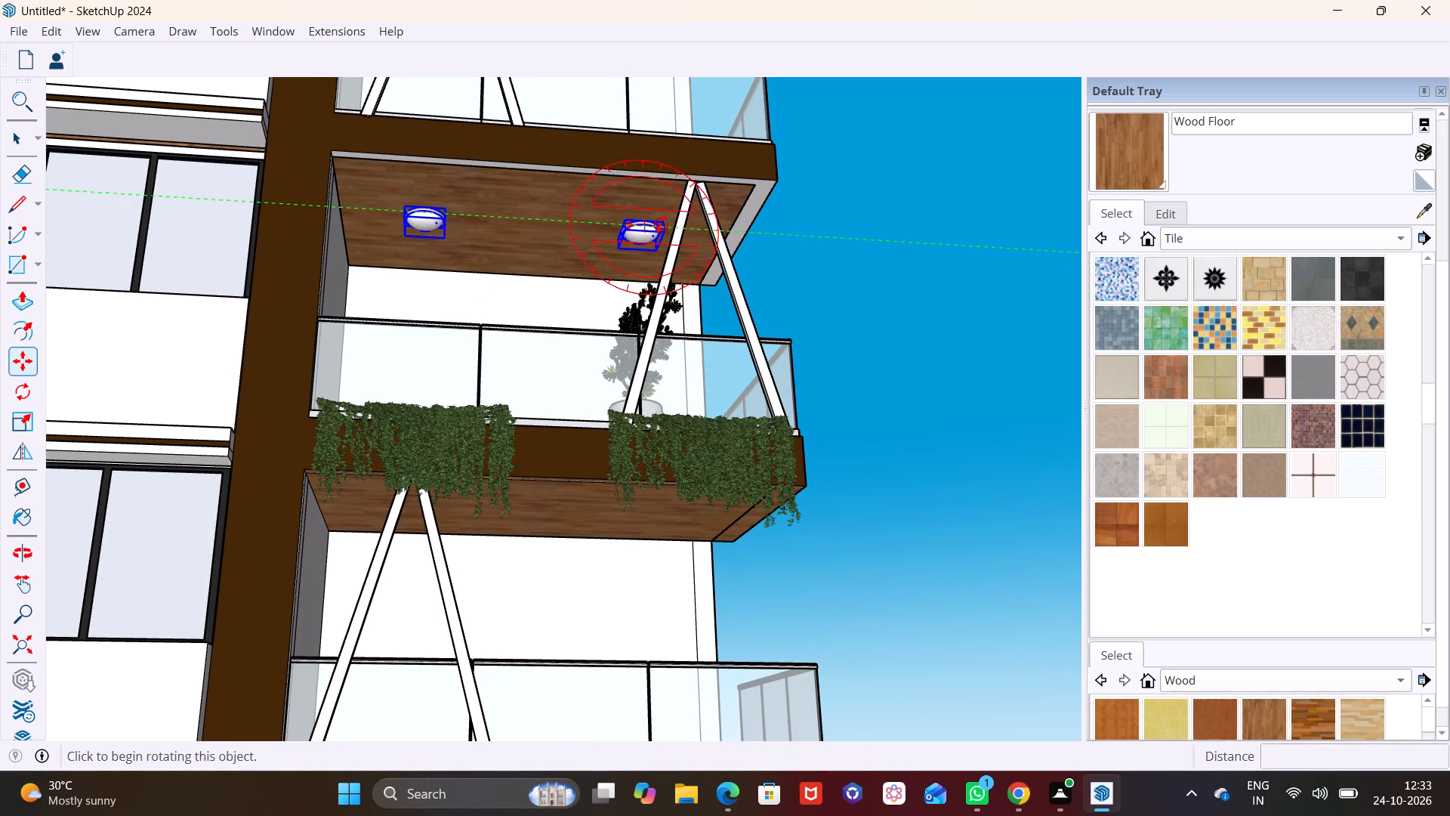
pyautogui.press('space')
pyautogui.click(529, 303)
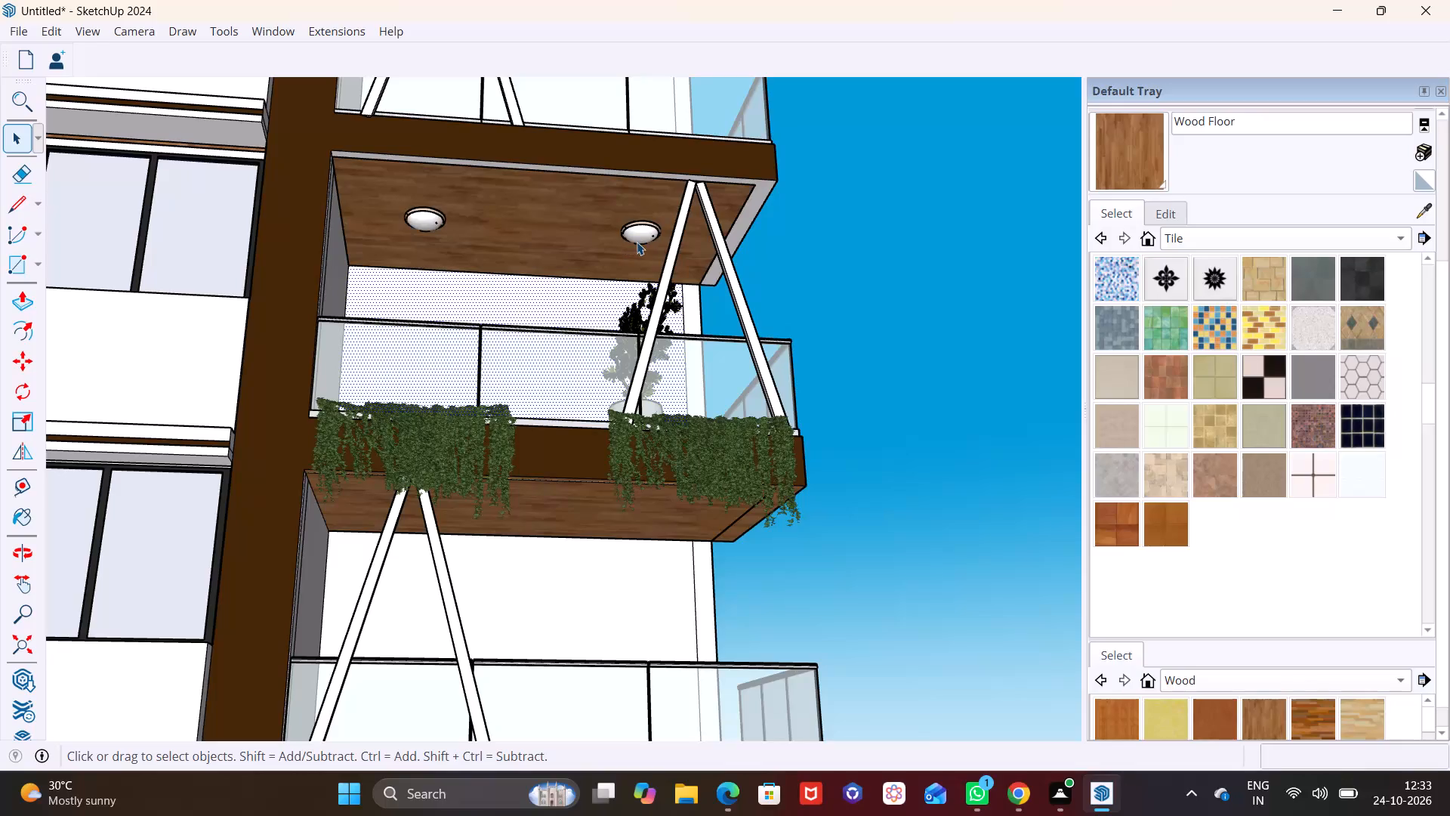
# Copy the third balcony's two ceiling lights about 10' 11" down the blue axis onto the lowest balcony's wood ceiling.
pyautogui.click(641, 240)
pyautogui.keyDown('ctrl'); pyautogui.click(433, 227); pyautogui.keyUp('ctrl')
pyautogui.press('m')
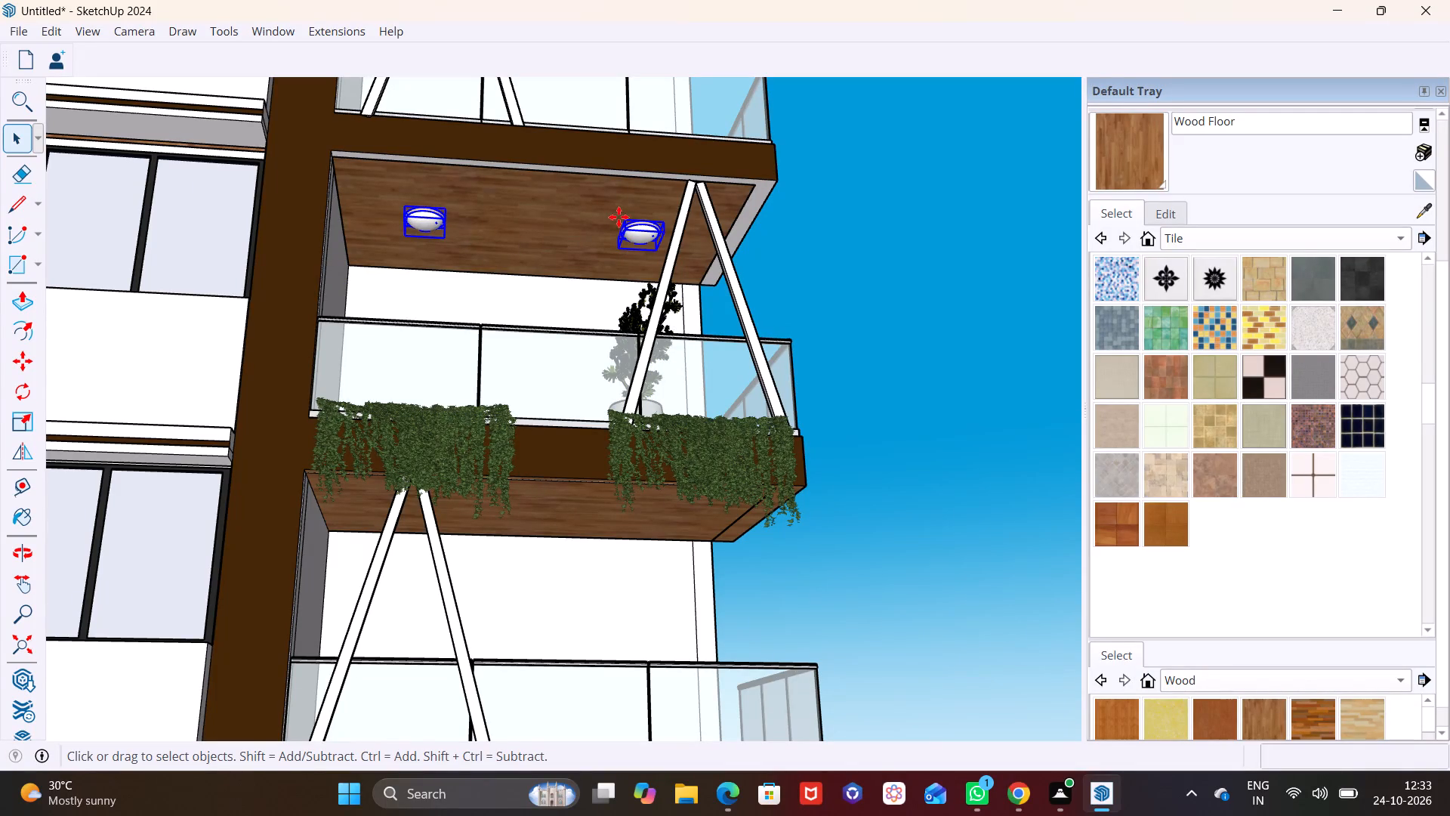
pyautogui.click(663, 222)
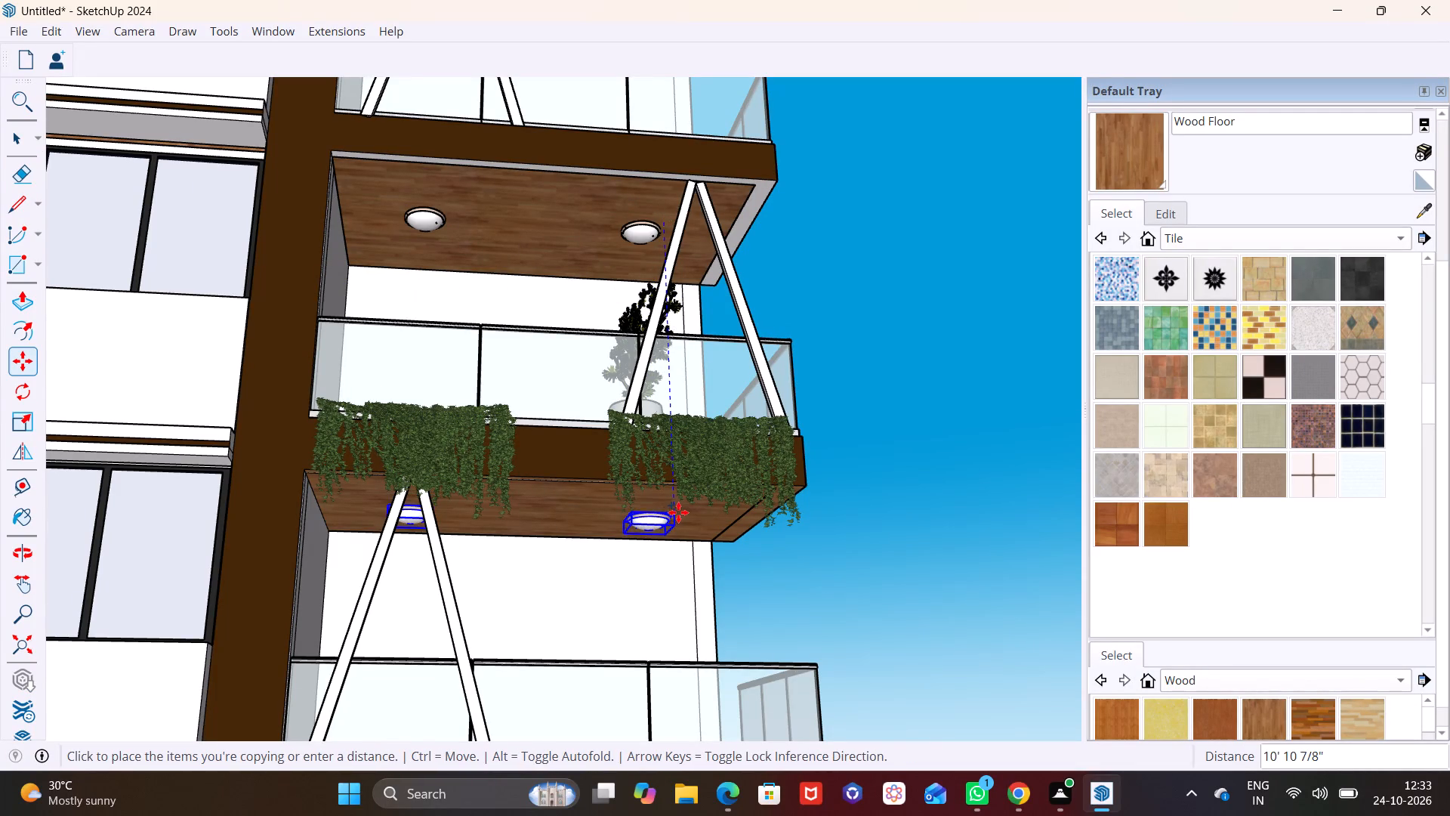
pyautogui.click(679, 512)
pyautogui.press('space')
pyautogui.click(634, 546)
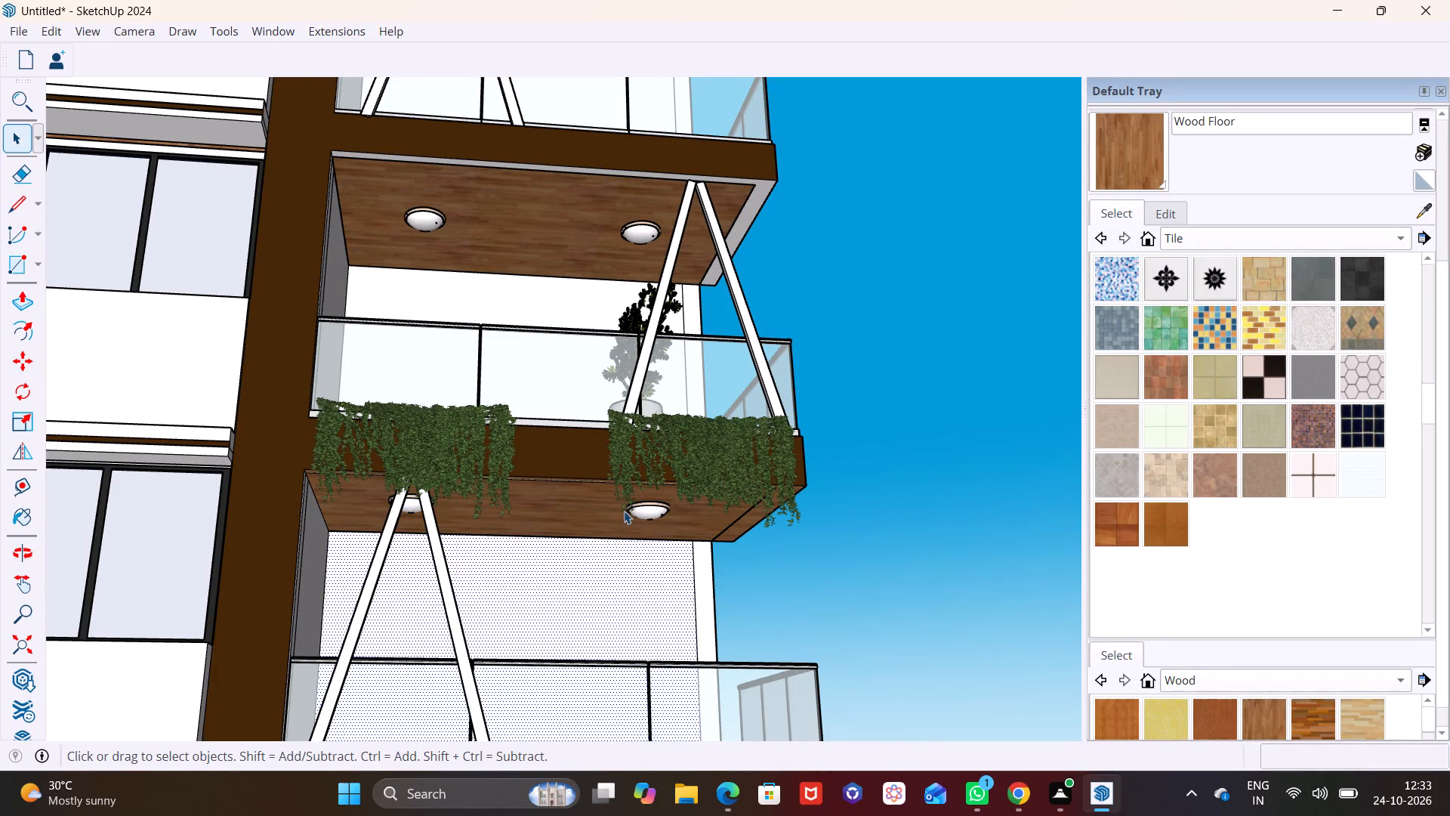
# Examine the balcony ceiling lights from below and the building's facades from farther away.
pyautogui.scroll(-3, 625, 511)
pyautogui.moveTo(628, 402); pyautogui.dragTo(612, 576, button='middle')
pyautogui.scroll(-7, 604, 446)
pyautogui.moveTo(582, 494); pyautogui.dragTo(568, 325, button='middle')
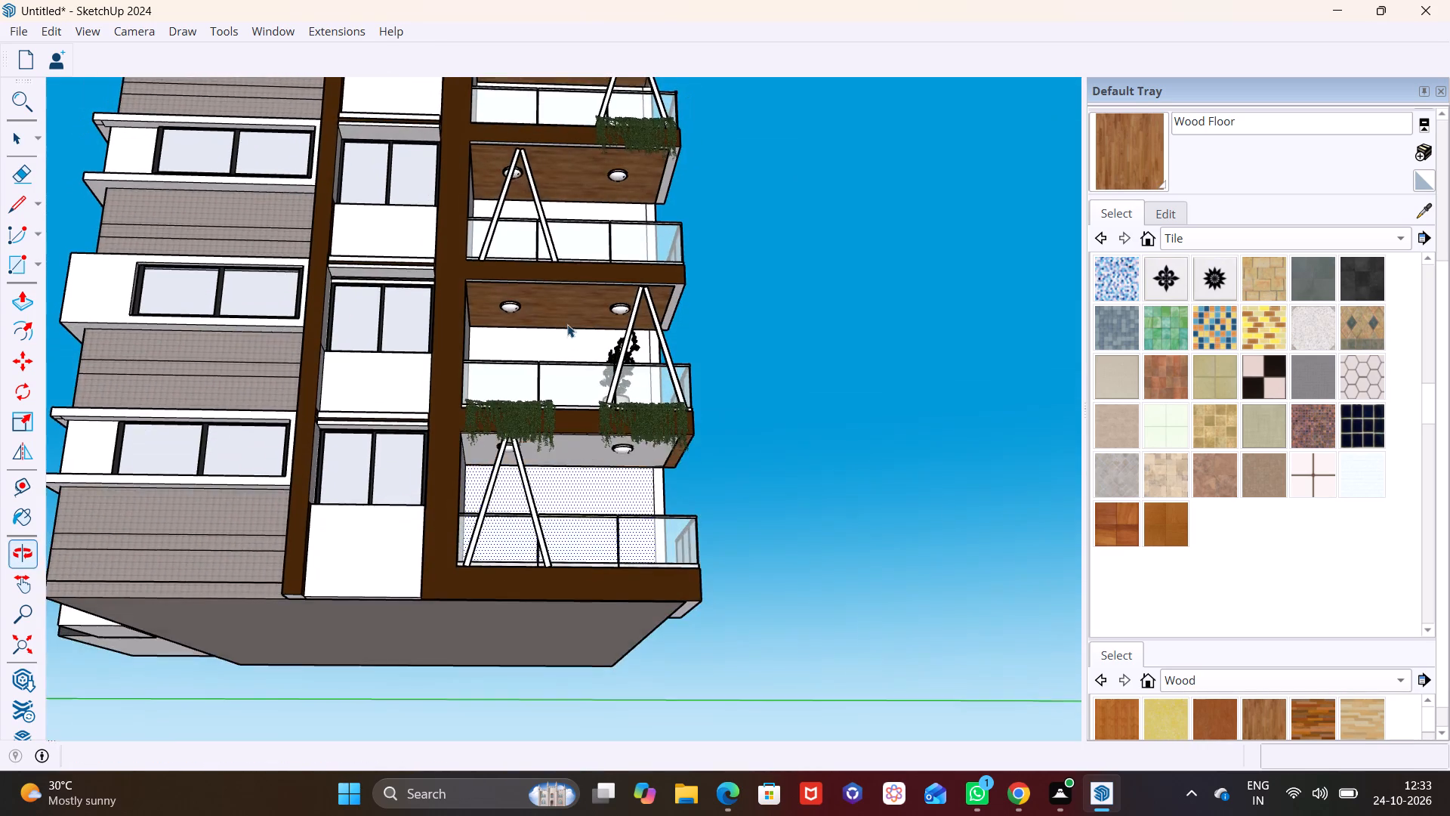
pyautogui.scroll(-3, 554, 330)
pyautogui.moveTo(554, 376); pyautogui.dragTo(446, 444, button='middle')
pyautogui.scroll(-4, 484, 400)
pyautogui.moveTo(488, 431); pyautogui.dragTo(538, 538, button='middle')
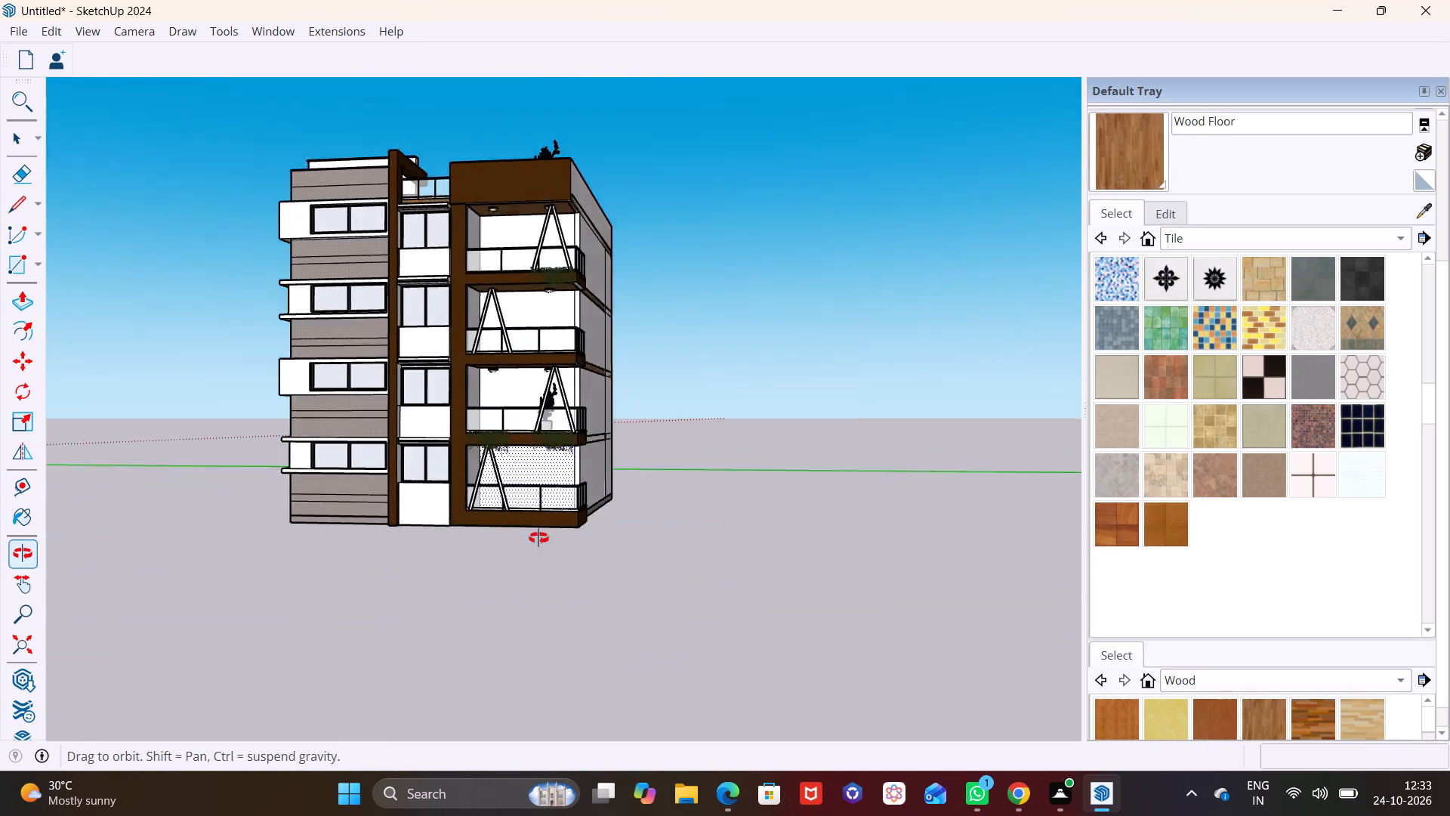
pyautogui.moveTo(538, 538); pyautogui.dragTo(551, 549, button='middle')
pyautogui.scroll(-1, 548, 437)
pyautogui.moveTo(529, 459); pyautogui.dragTo(804, 530, button='middle')
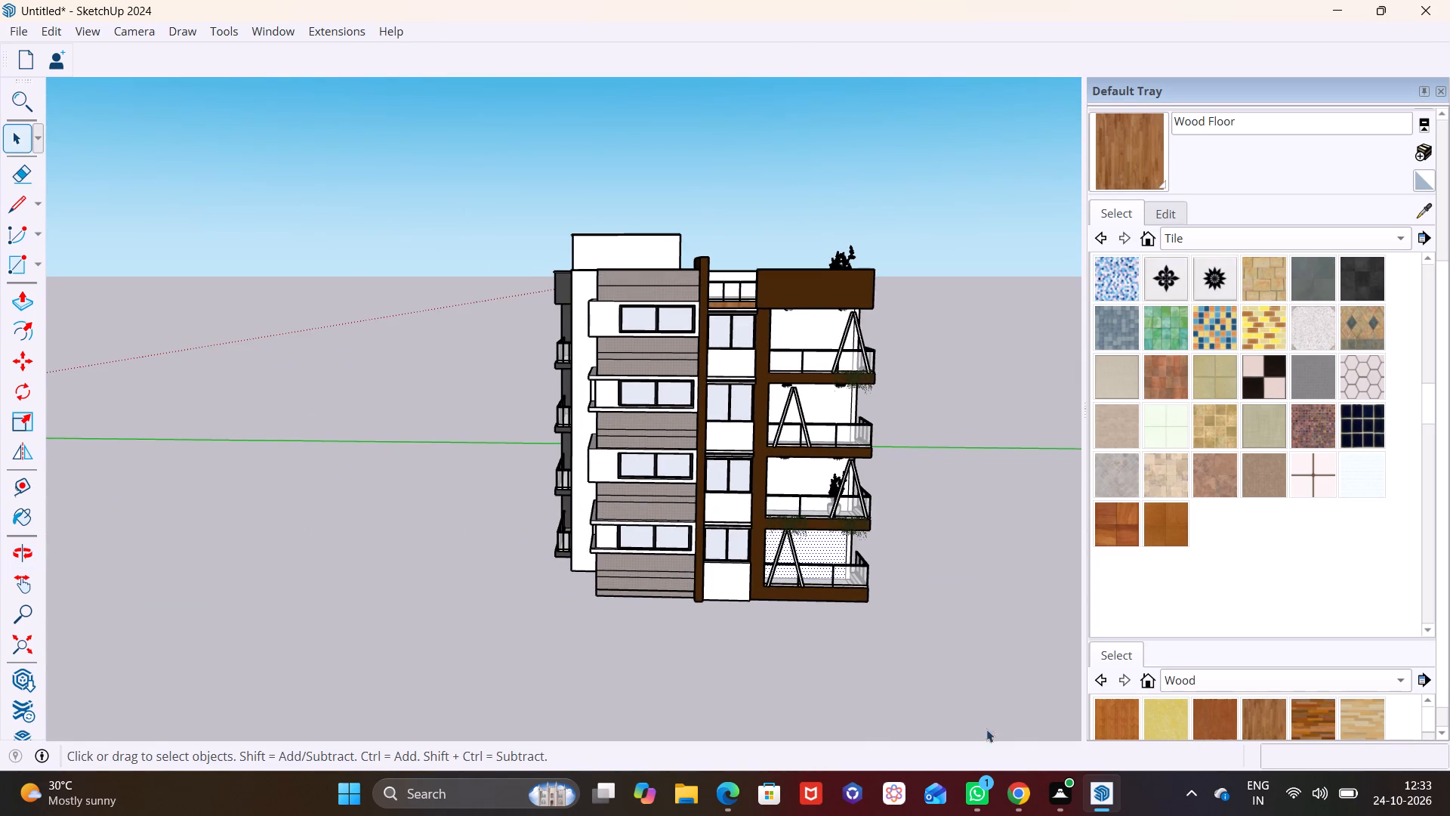
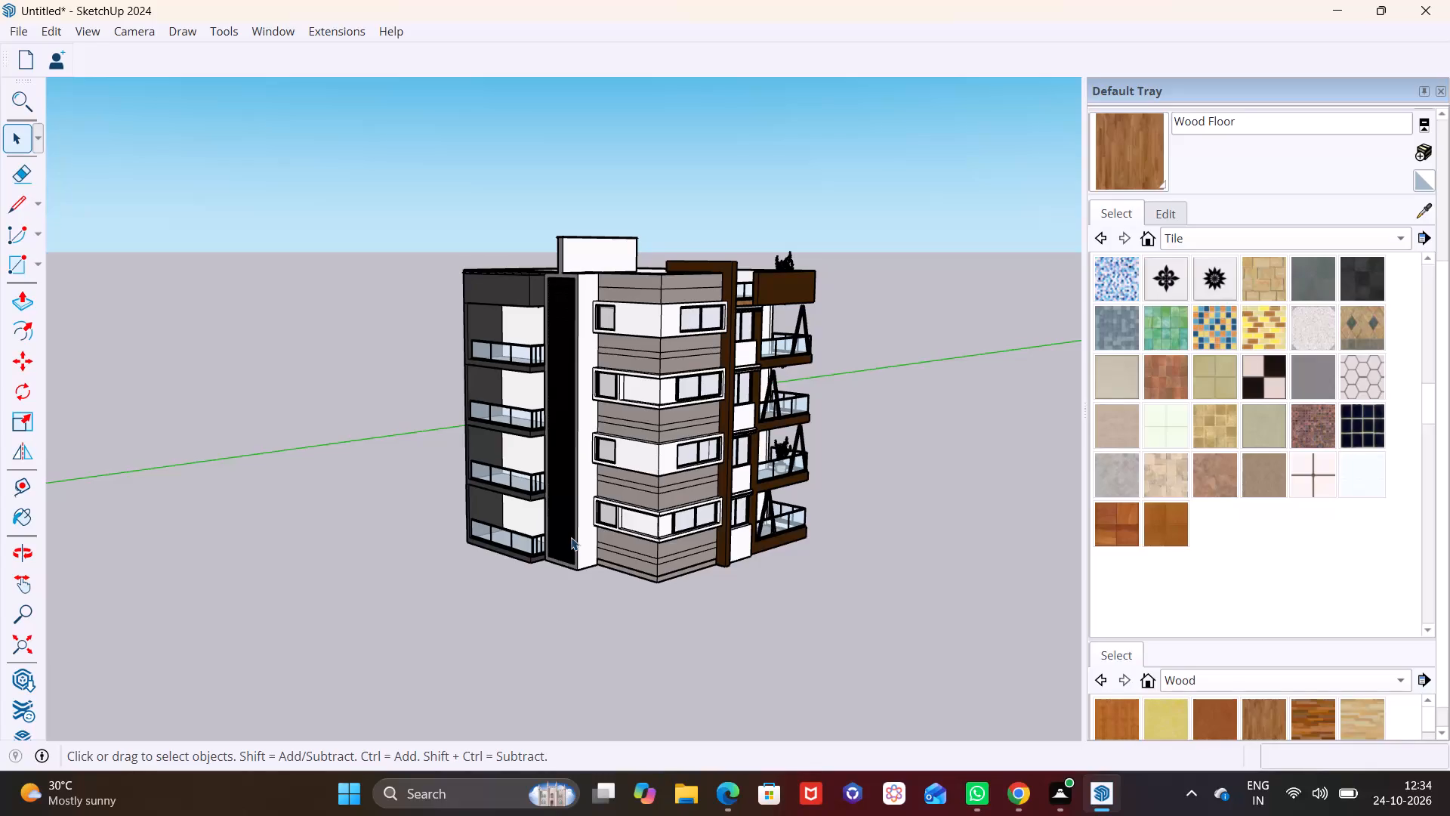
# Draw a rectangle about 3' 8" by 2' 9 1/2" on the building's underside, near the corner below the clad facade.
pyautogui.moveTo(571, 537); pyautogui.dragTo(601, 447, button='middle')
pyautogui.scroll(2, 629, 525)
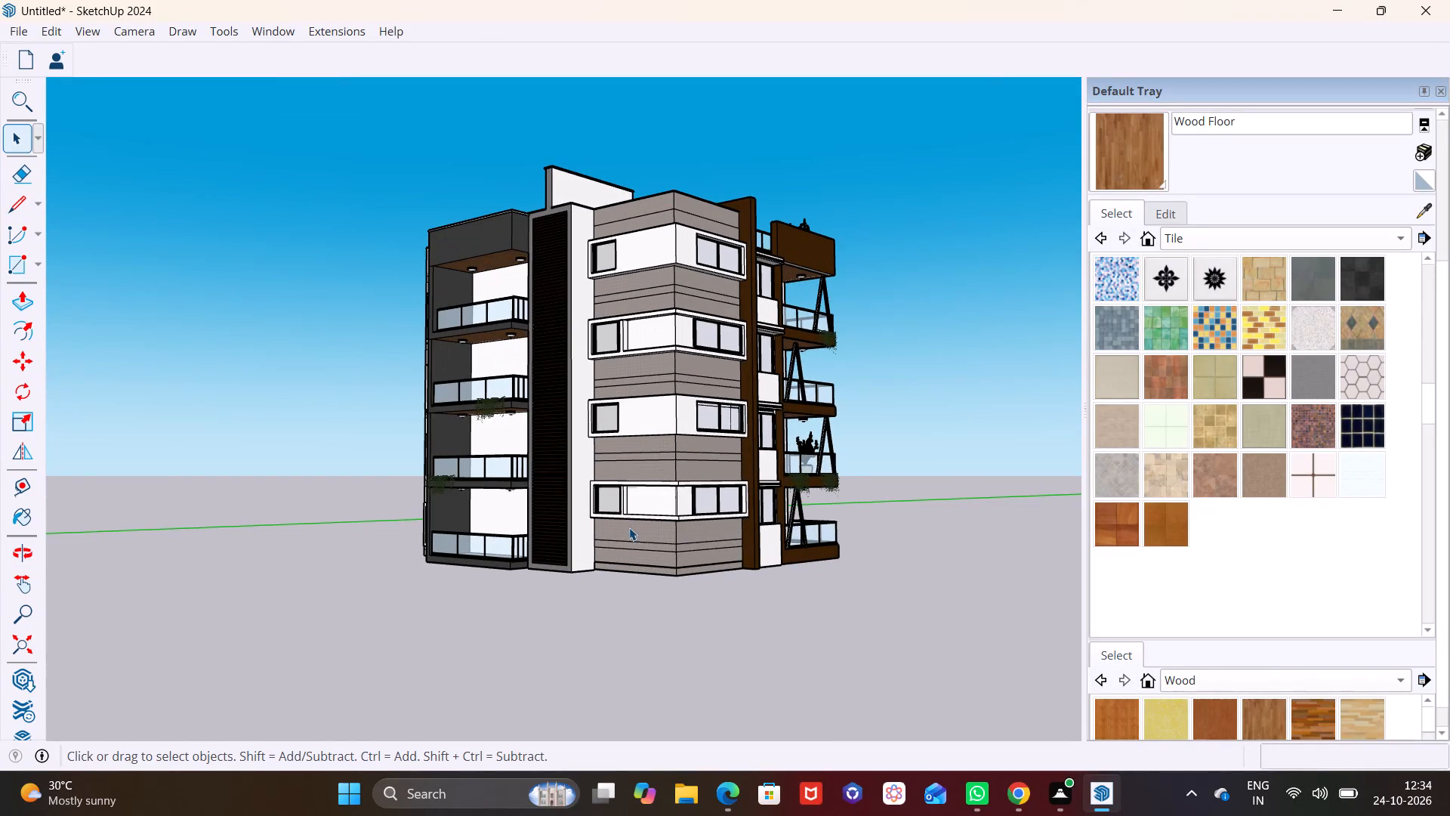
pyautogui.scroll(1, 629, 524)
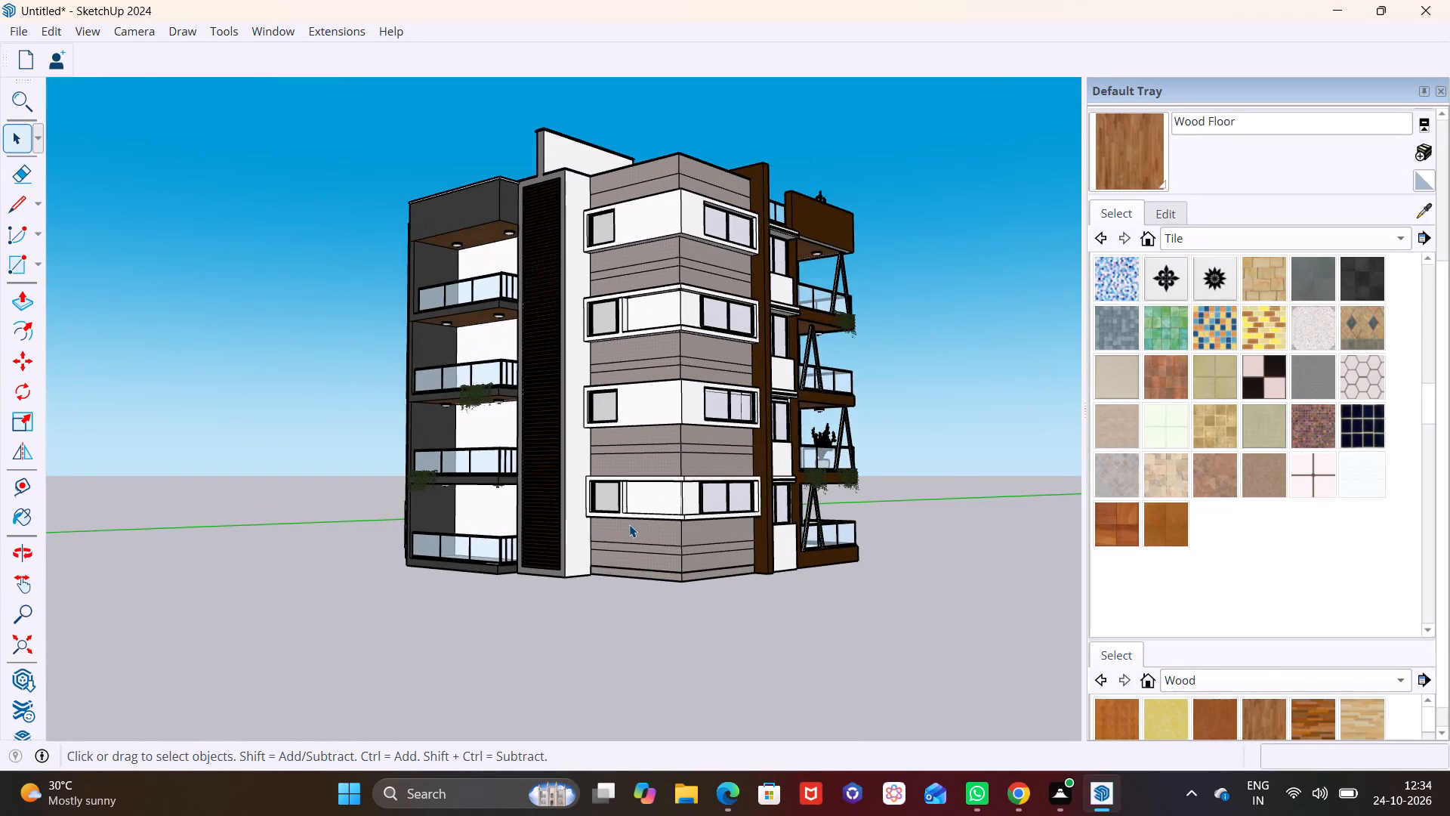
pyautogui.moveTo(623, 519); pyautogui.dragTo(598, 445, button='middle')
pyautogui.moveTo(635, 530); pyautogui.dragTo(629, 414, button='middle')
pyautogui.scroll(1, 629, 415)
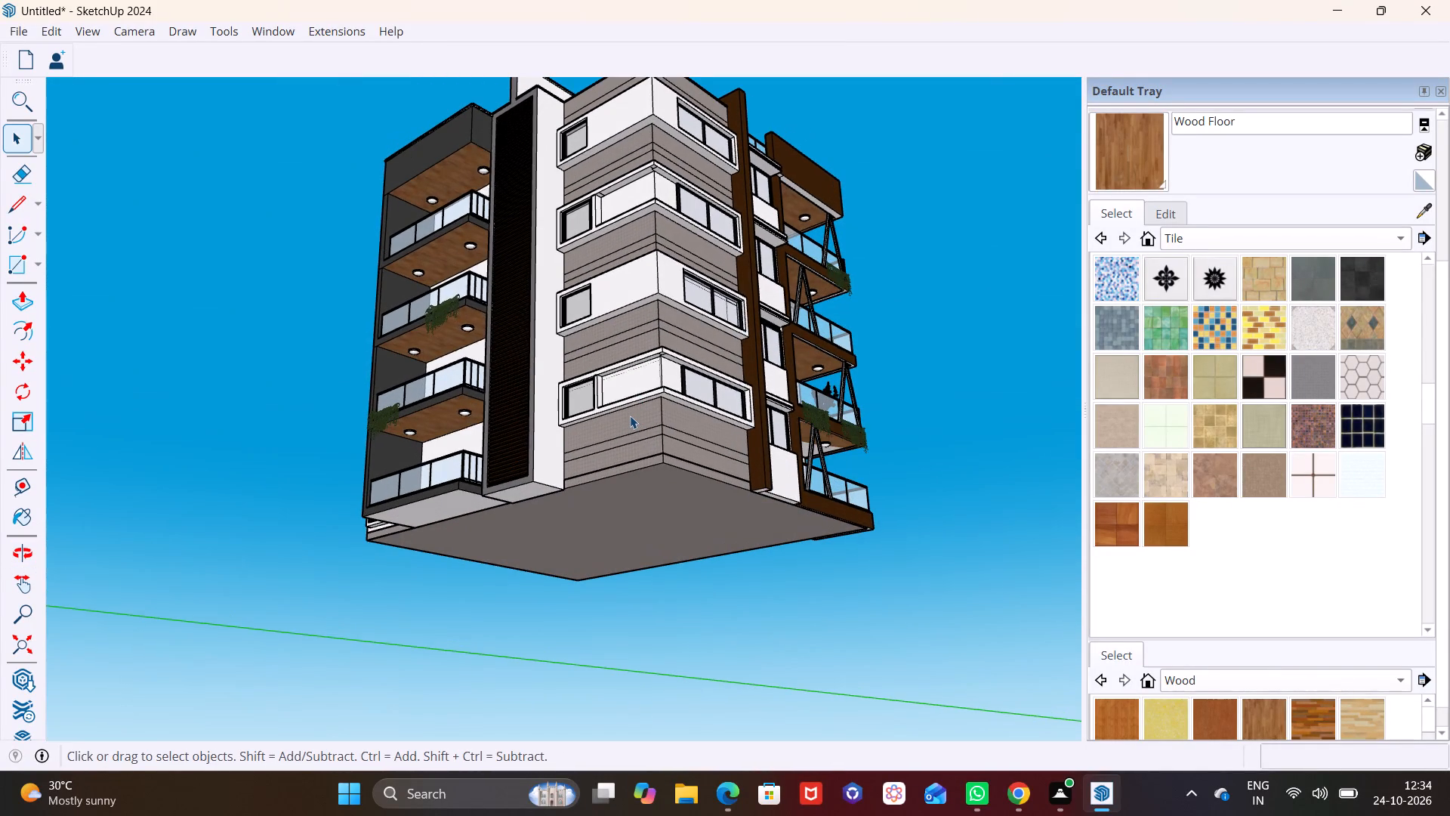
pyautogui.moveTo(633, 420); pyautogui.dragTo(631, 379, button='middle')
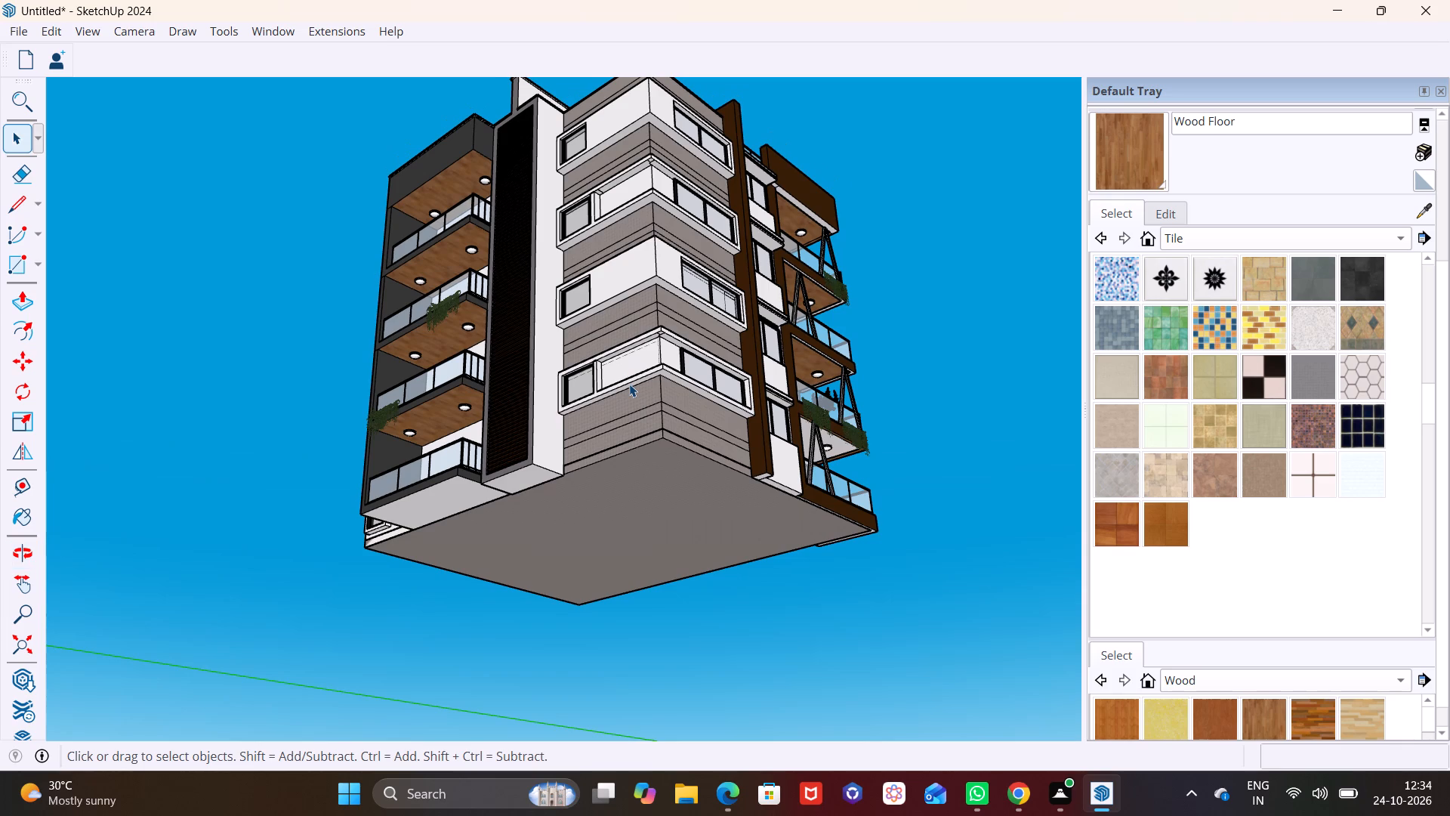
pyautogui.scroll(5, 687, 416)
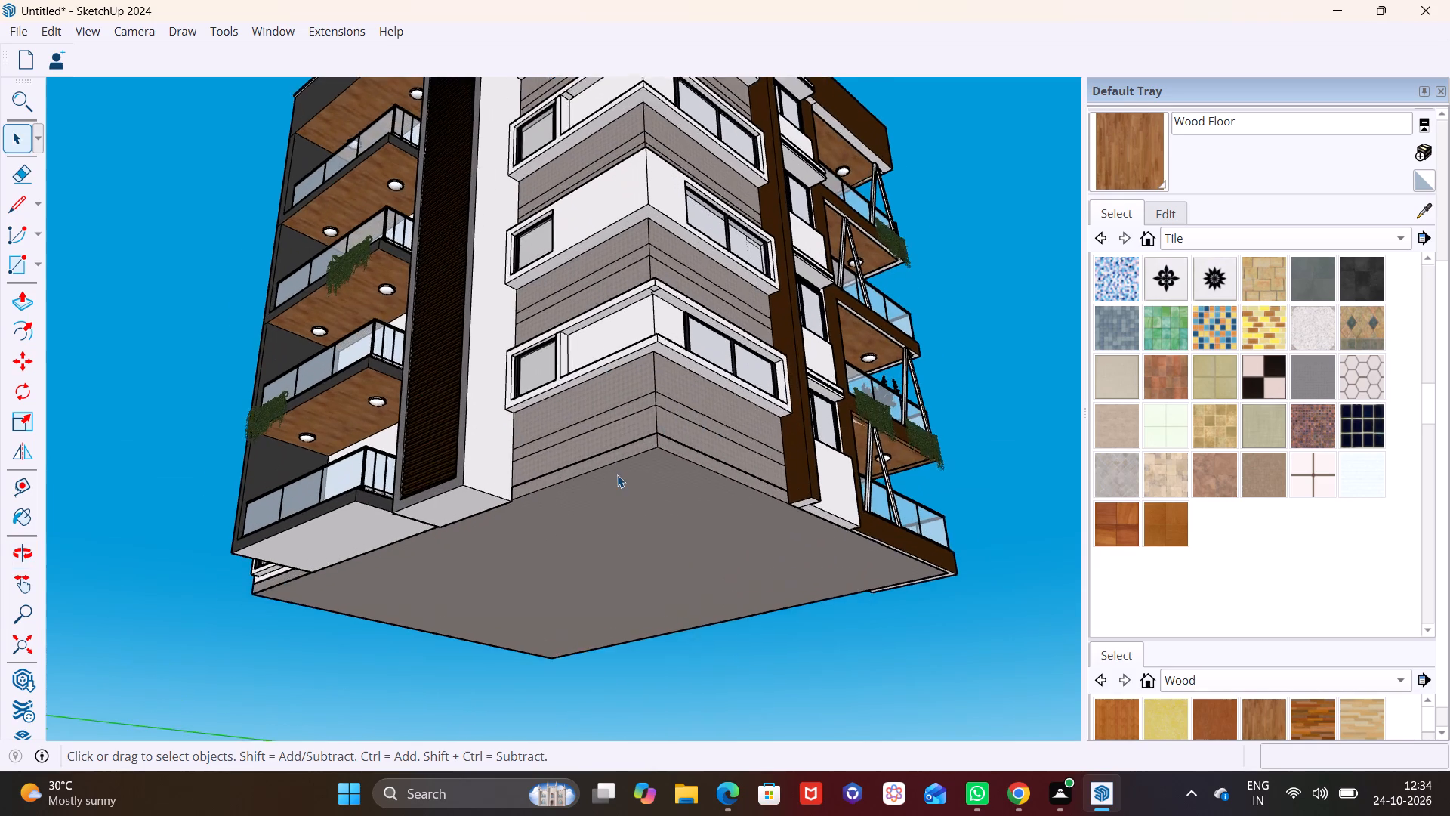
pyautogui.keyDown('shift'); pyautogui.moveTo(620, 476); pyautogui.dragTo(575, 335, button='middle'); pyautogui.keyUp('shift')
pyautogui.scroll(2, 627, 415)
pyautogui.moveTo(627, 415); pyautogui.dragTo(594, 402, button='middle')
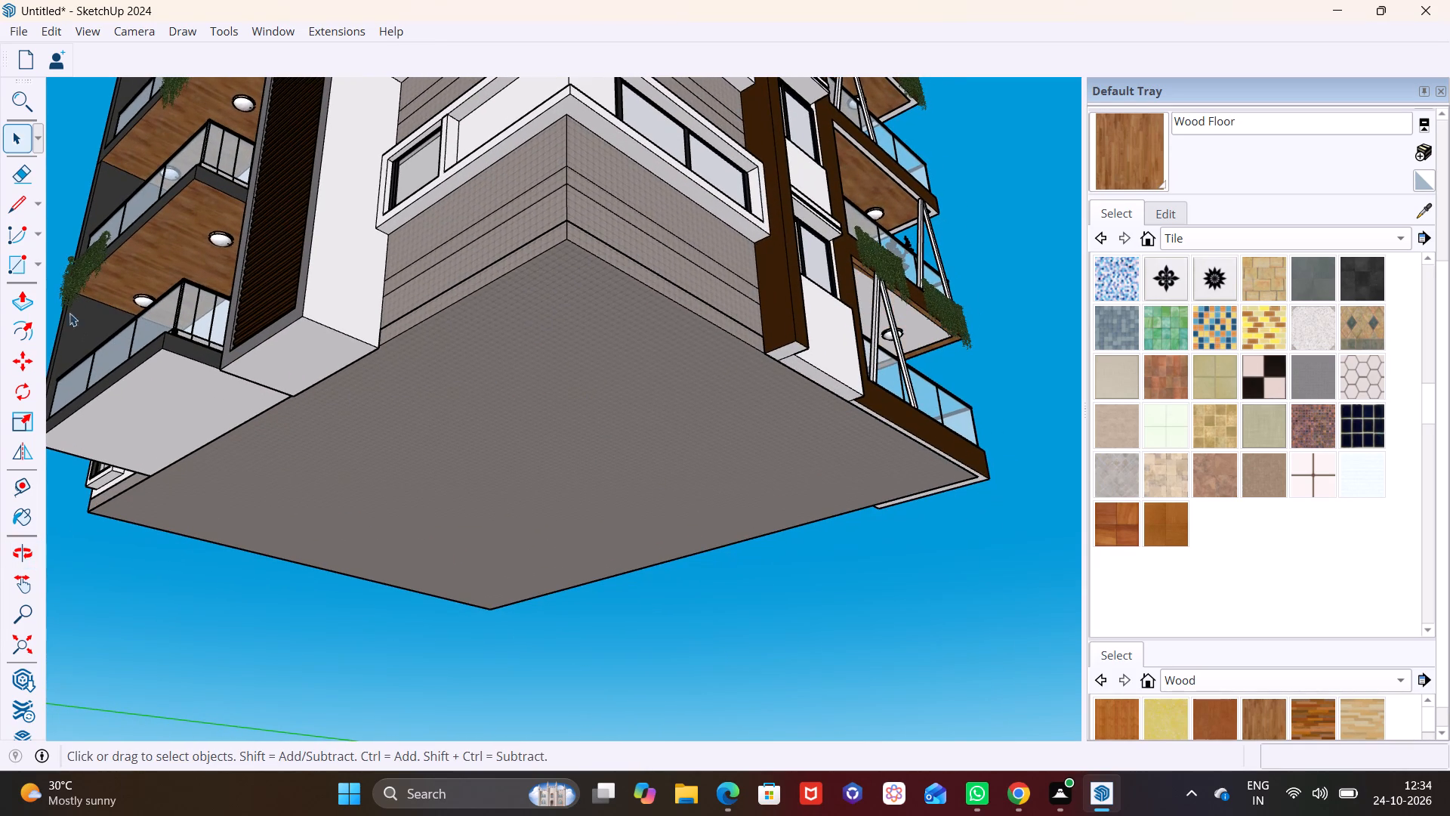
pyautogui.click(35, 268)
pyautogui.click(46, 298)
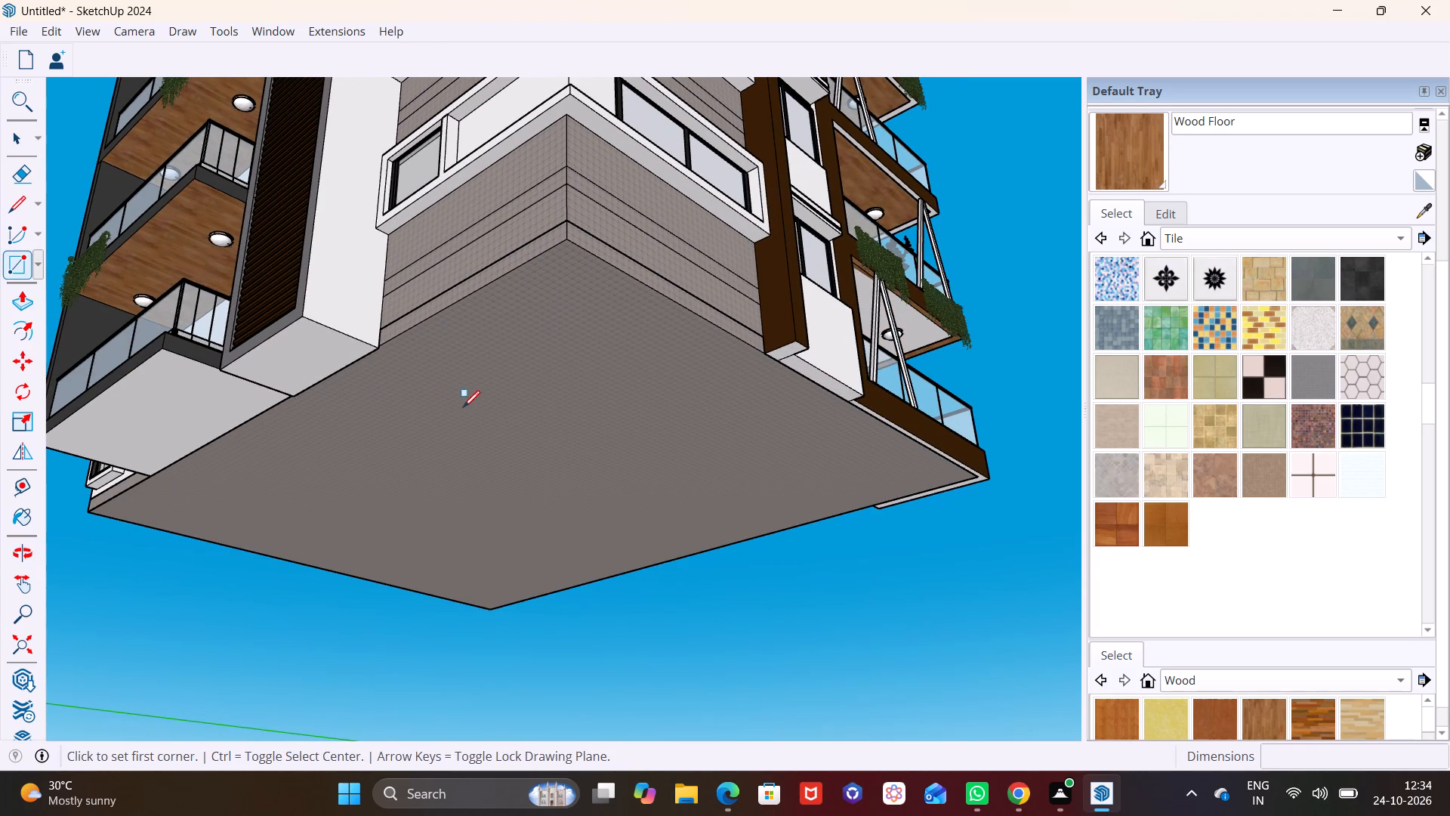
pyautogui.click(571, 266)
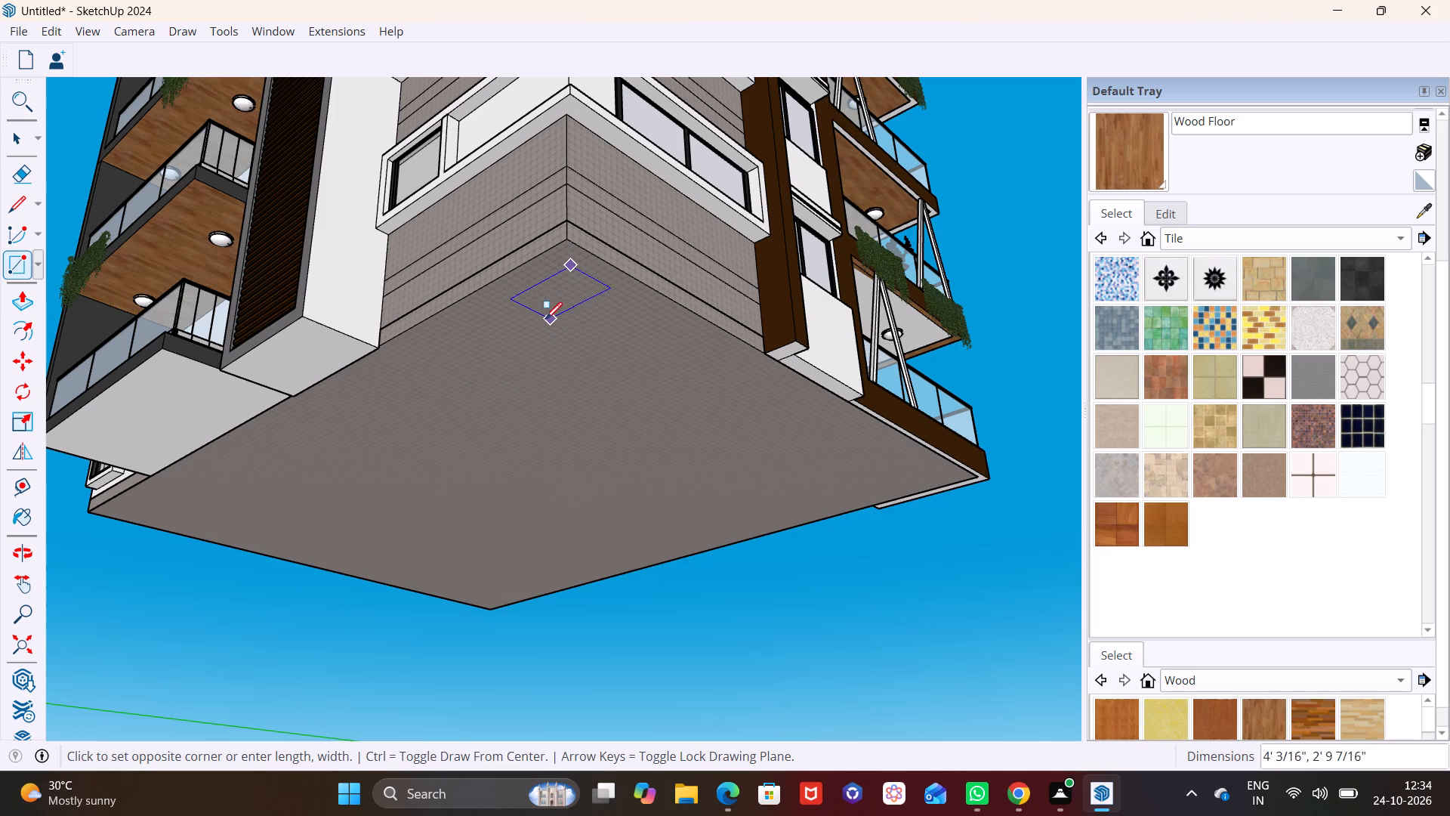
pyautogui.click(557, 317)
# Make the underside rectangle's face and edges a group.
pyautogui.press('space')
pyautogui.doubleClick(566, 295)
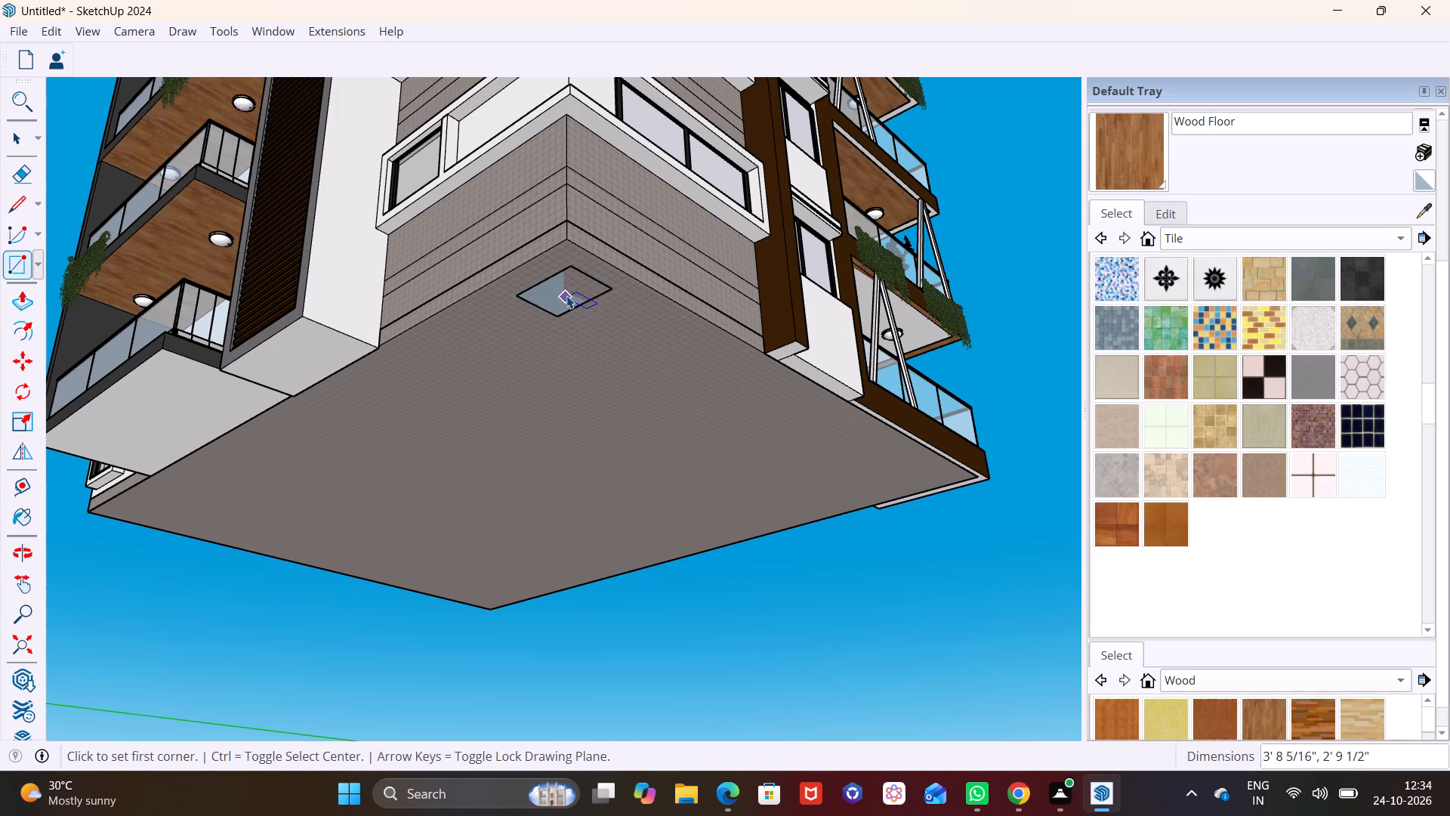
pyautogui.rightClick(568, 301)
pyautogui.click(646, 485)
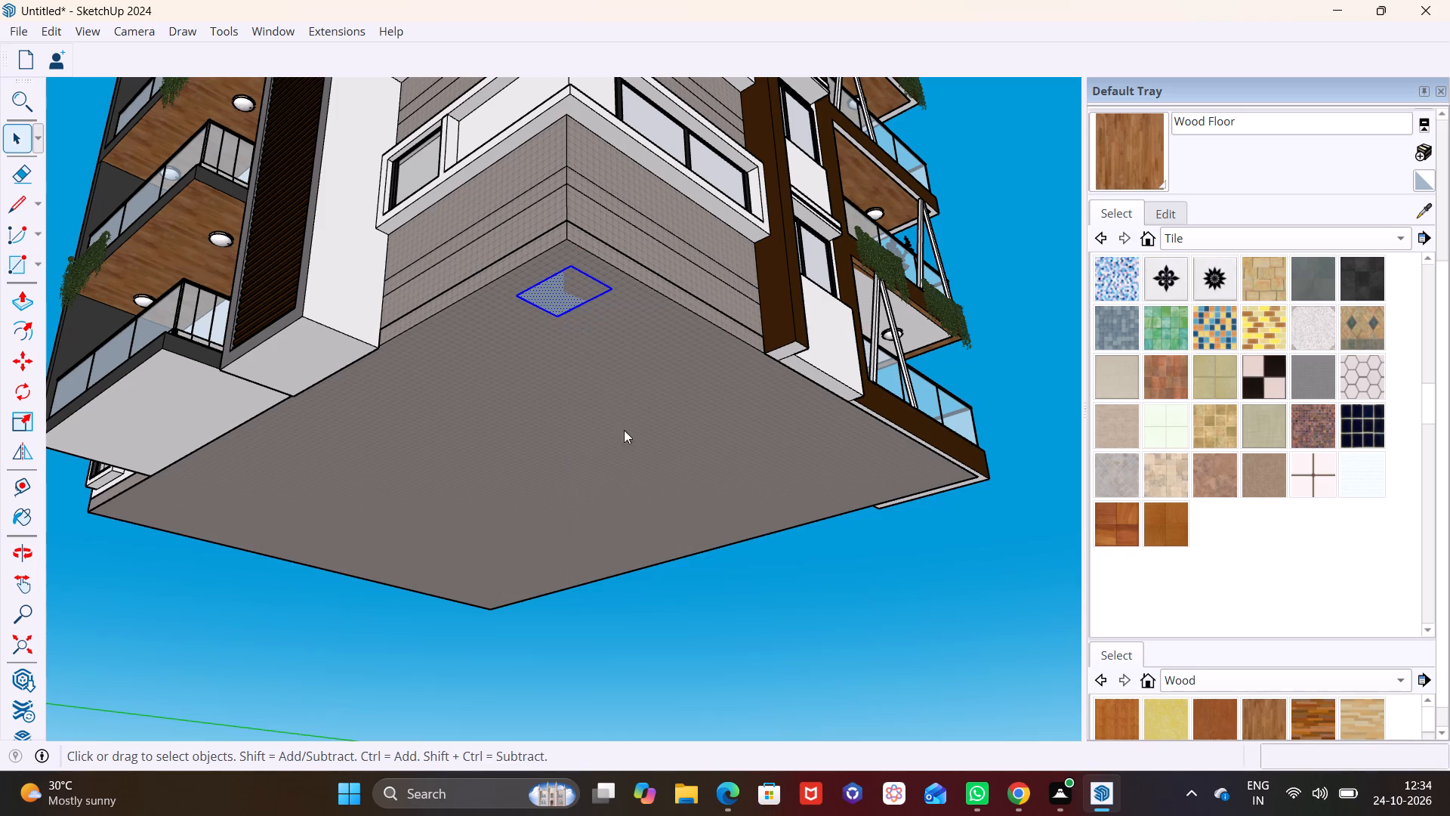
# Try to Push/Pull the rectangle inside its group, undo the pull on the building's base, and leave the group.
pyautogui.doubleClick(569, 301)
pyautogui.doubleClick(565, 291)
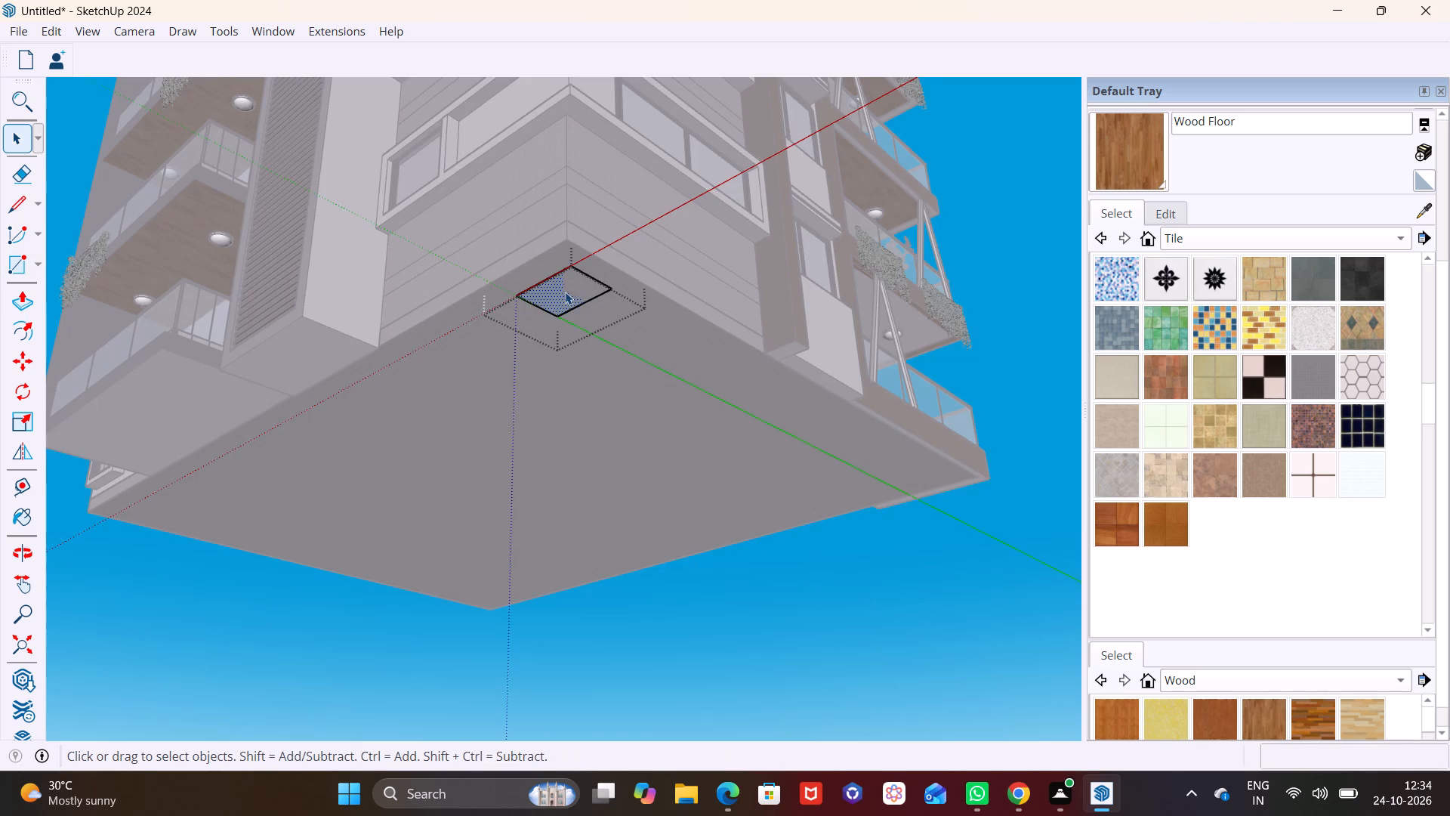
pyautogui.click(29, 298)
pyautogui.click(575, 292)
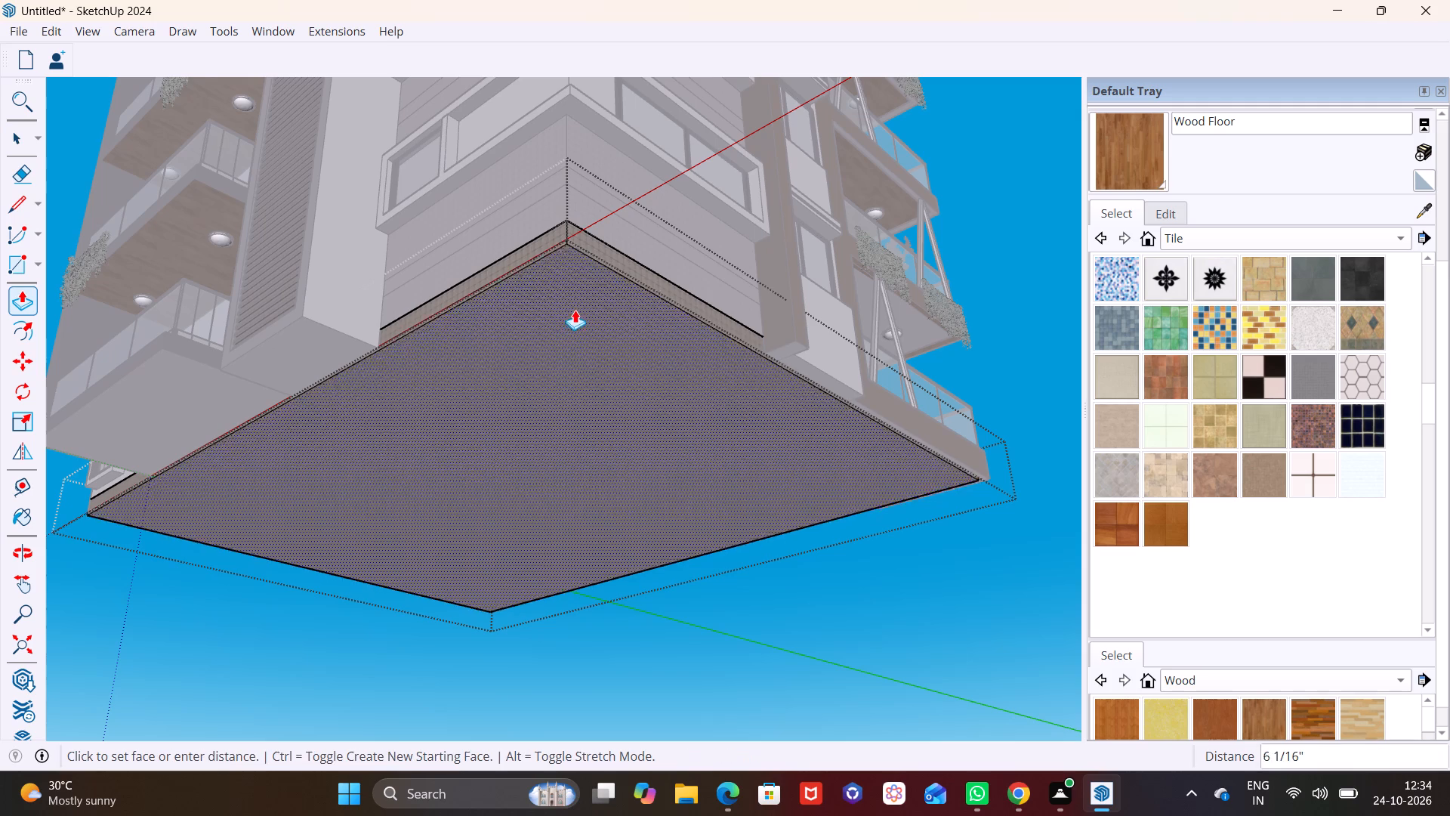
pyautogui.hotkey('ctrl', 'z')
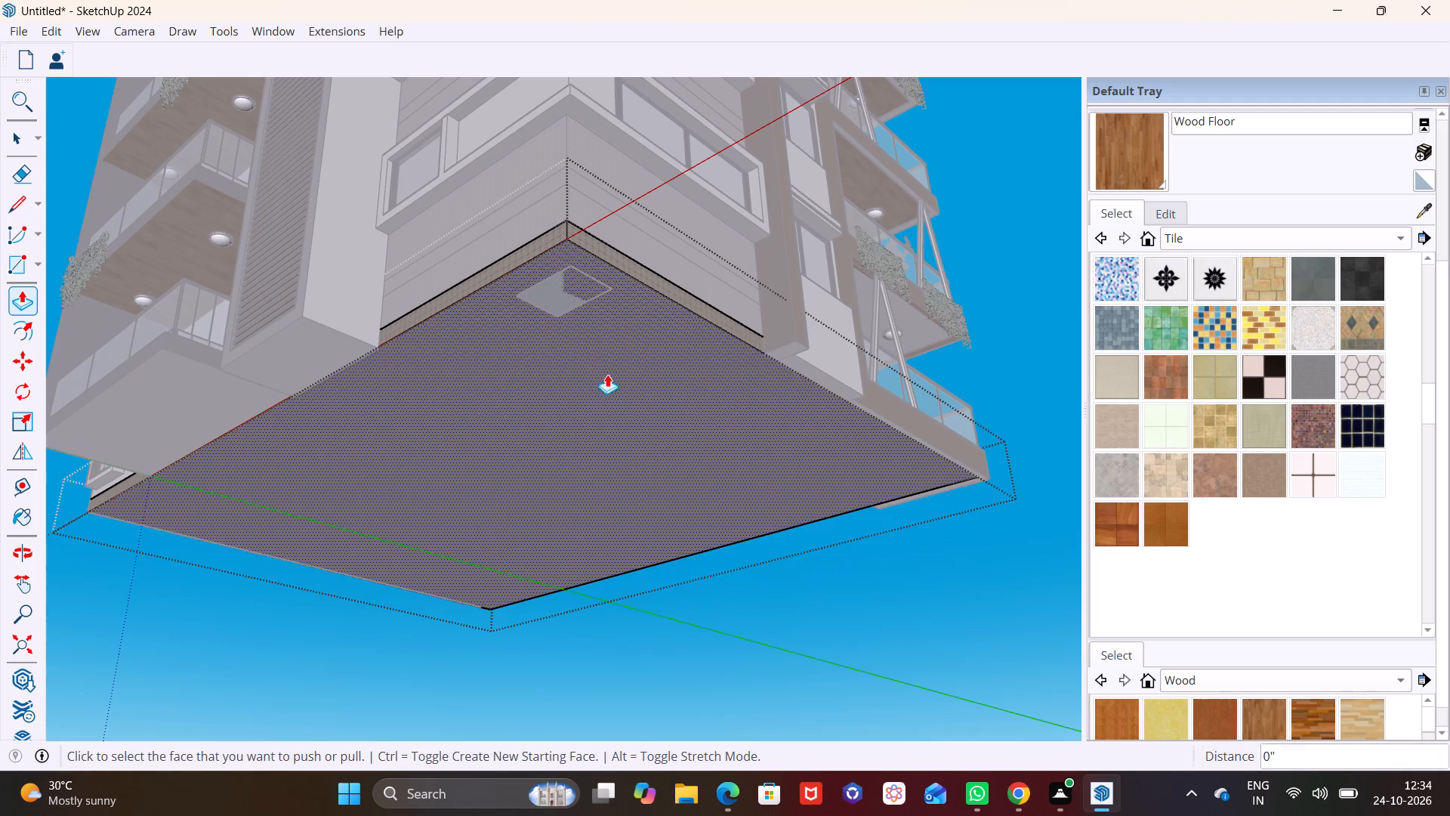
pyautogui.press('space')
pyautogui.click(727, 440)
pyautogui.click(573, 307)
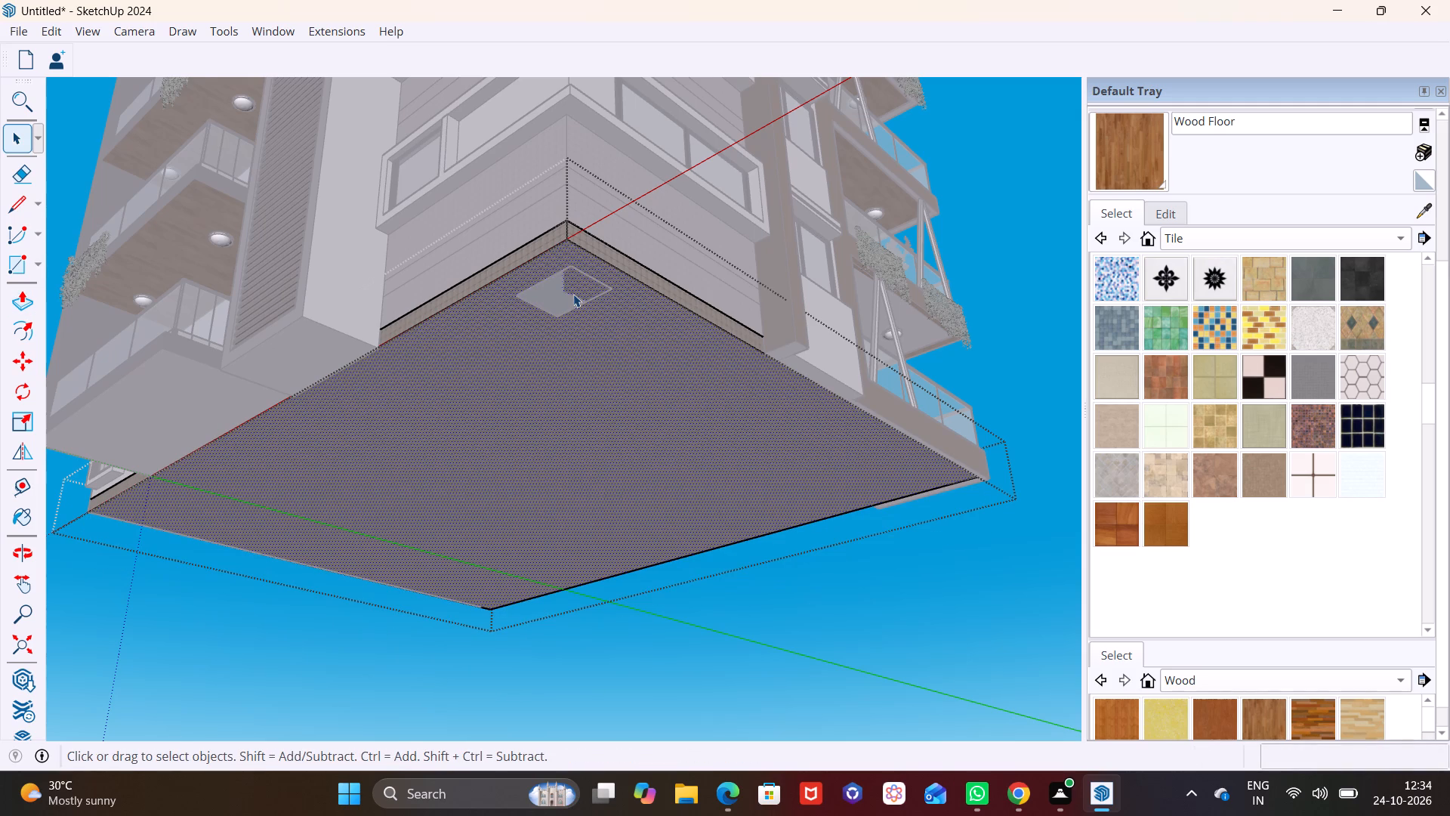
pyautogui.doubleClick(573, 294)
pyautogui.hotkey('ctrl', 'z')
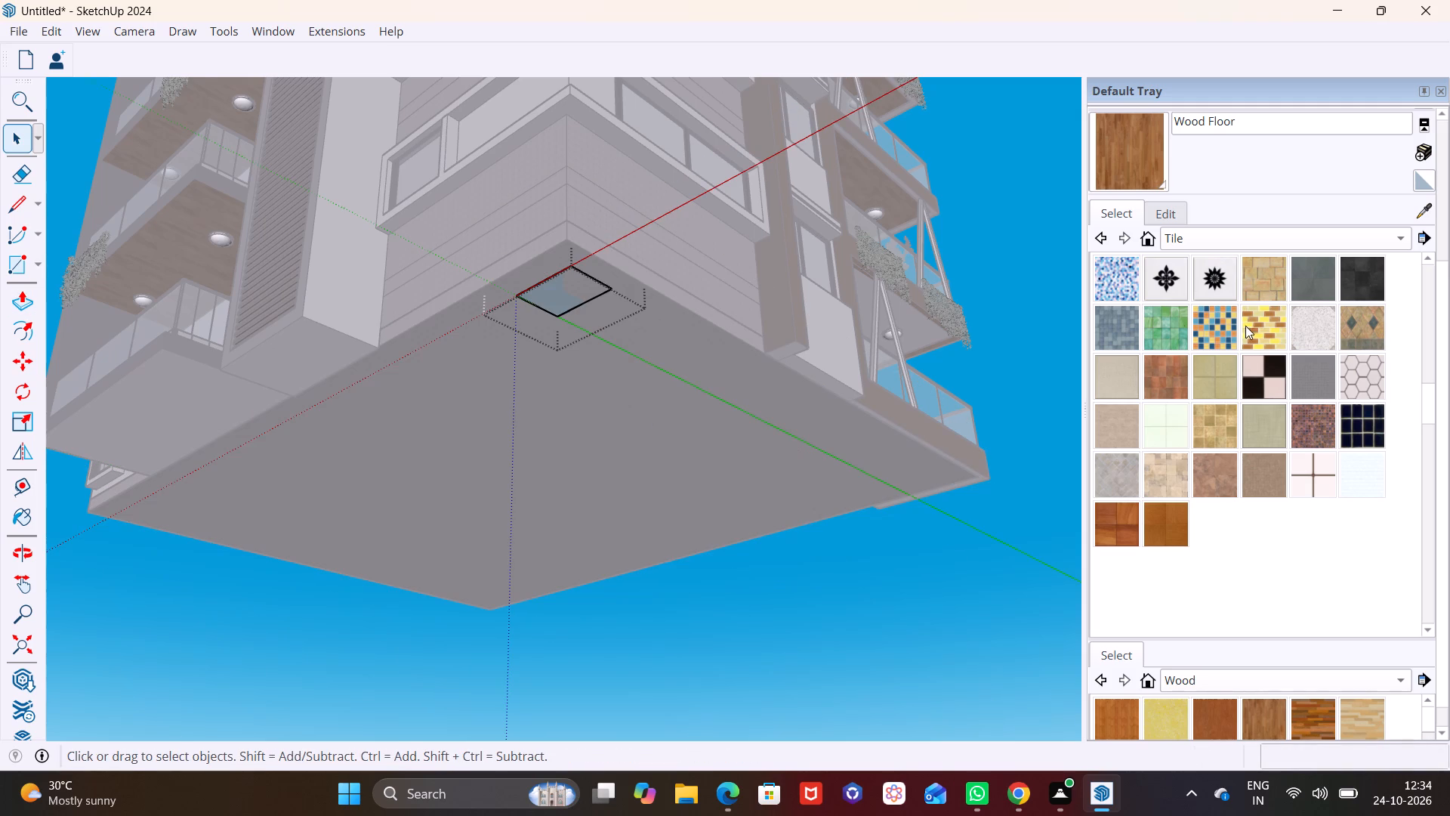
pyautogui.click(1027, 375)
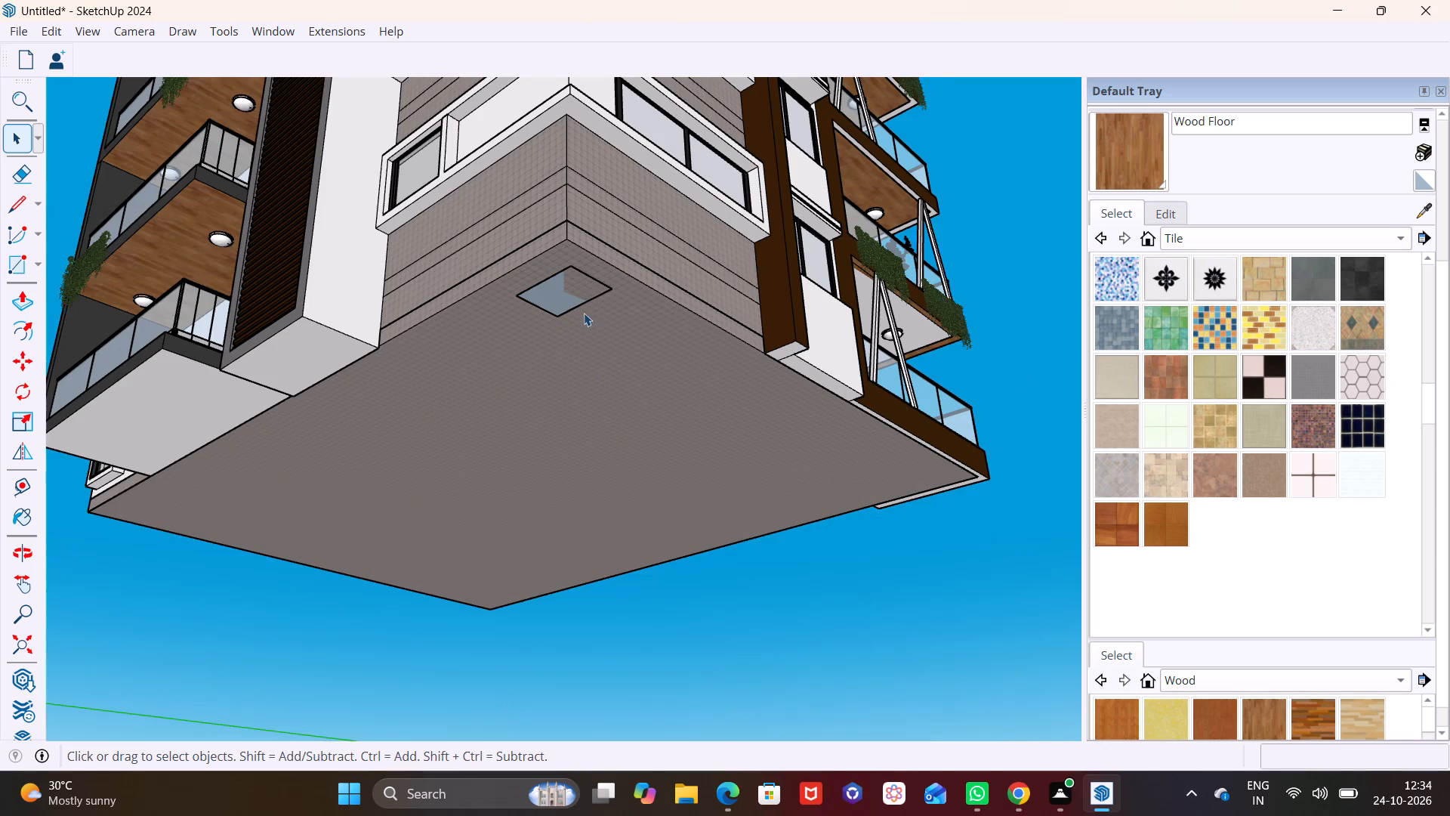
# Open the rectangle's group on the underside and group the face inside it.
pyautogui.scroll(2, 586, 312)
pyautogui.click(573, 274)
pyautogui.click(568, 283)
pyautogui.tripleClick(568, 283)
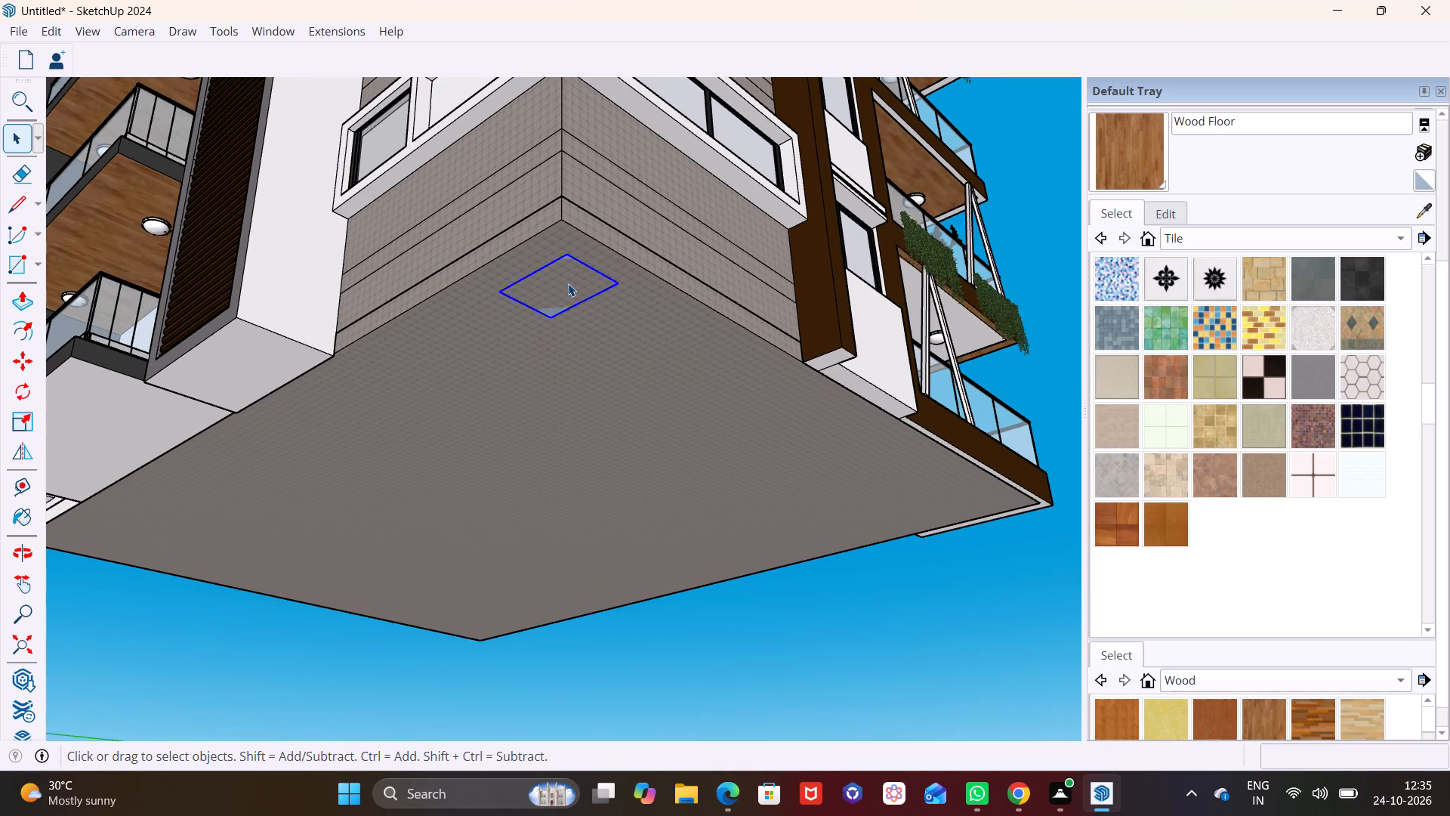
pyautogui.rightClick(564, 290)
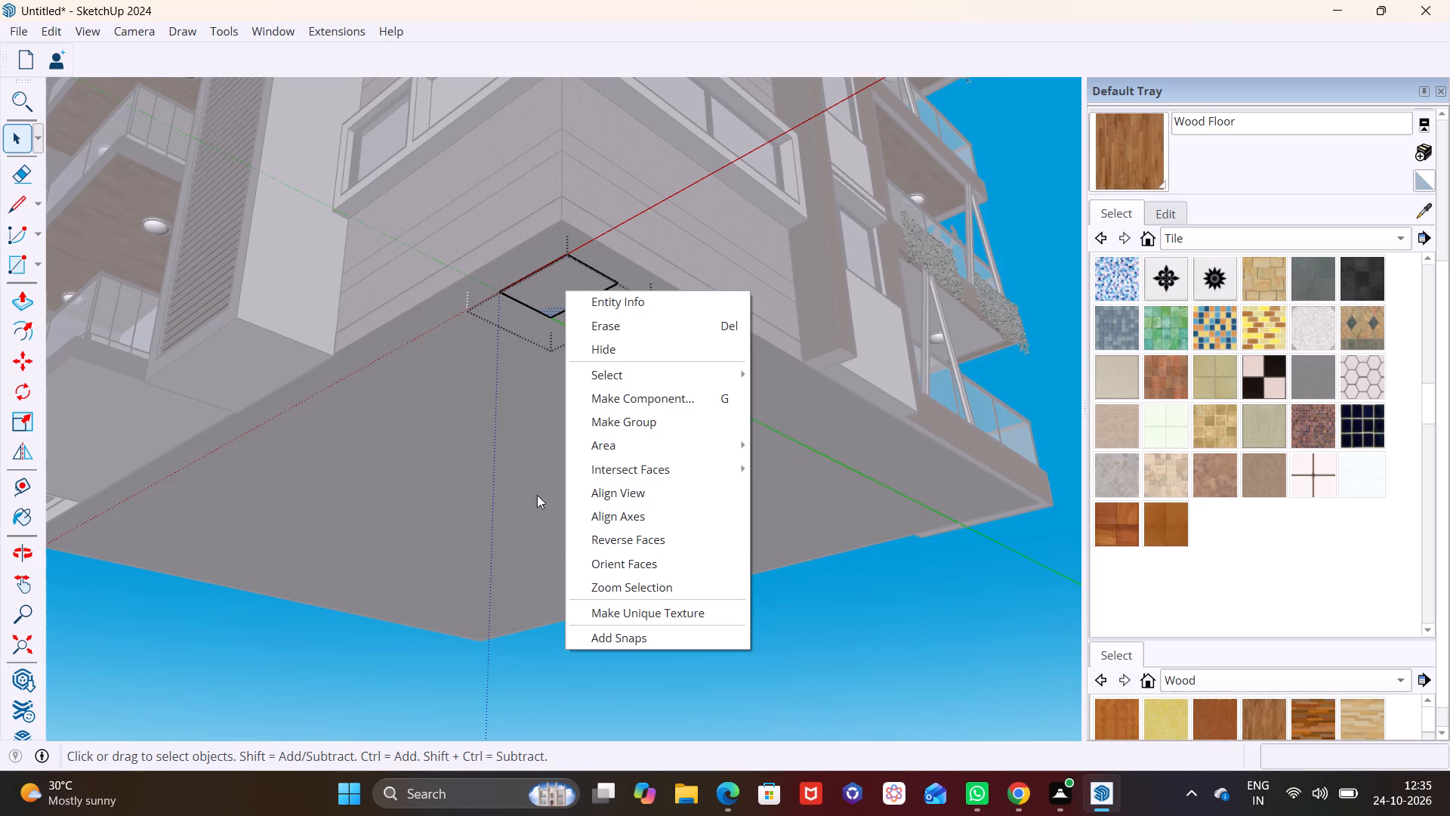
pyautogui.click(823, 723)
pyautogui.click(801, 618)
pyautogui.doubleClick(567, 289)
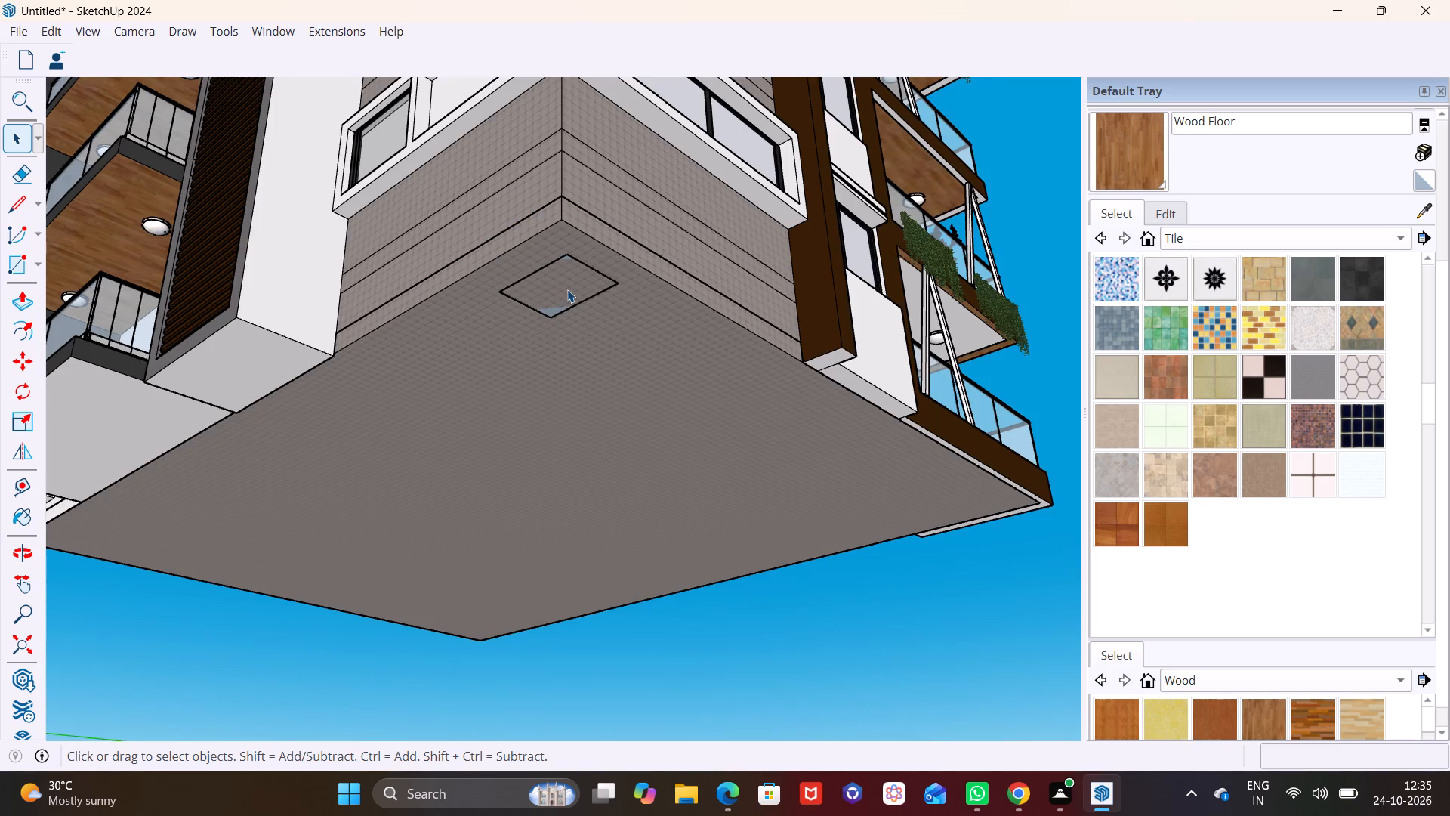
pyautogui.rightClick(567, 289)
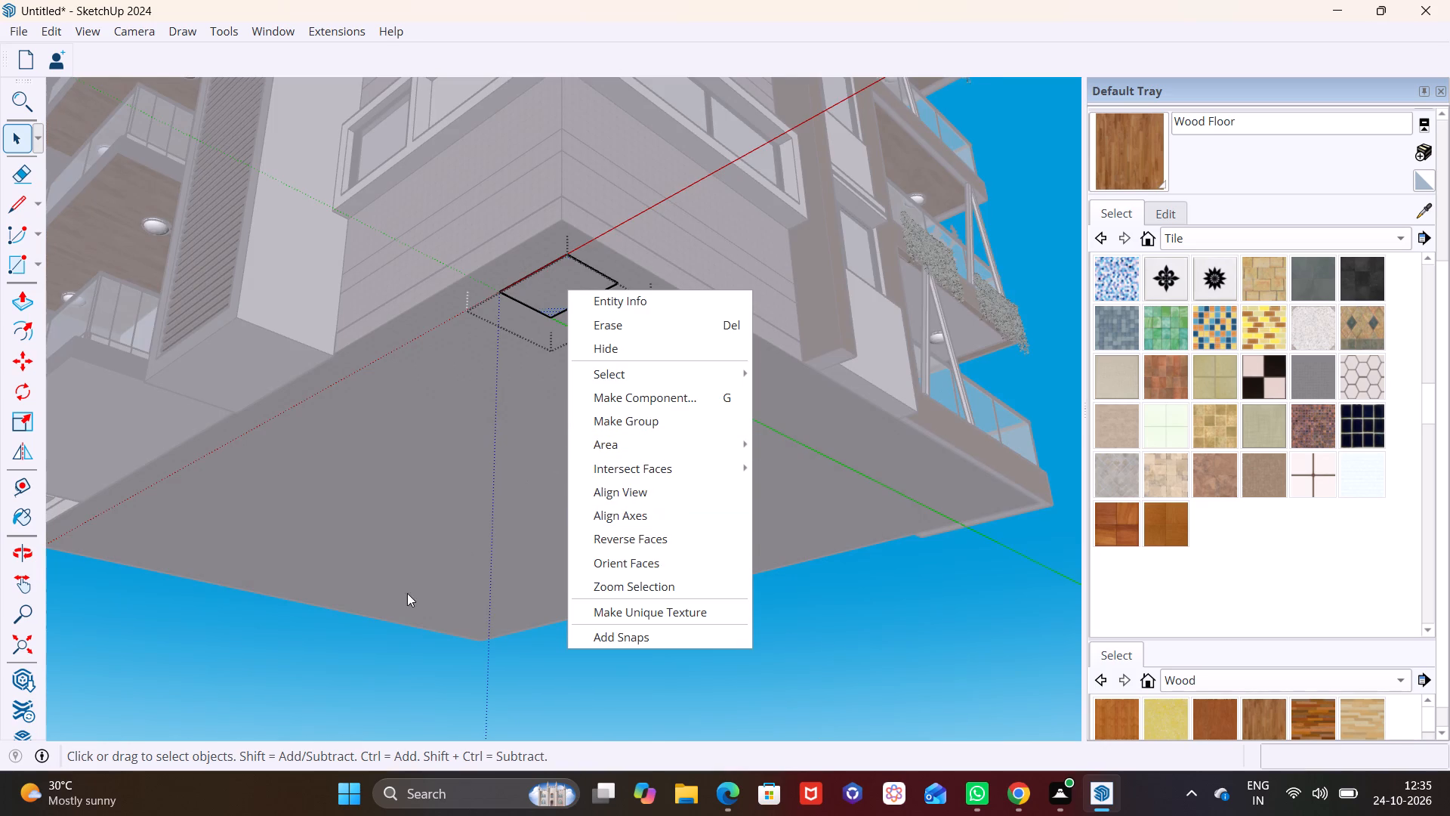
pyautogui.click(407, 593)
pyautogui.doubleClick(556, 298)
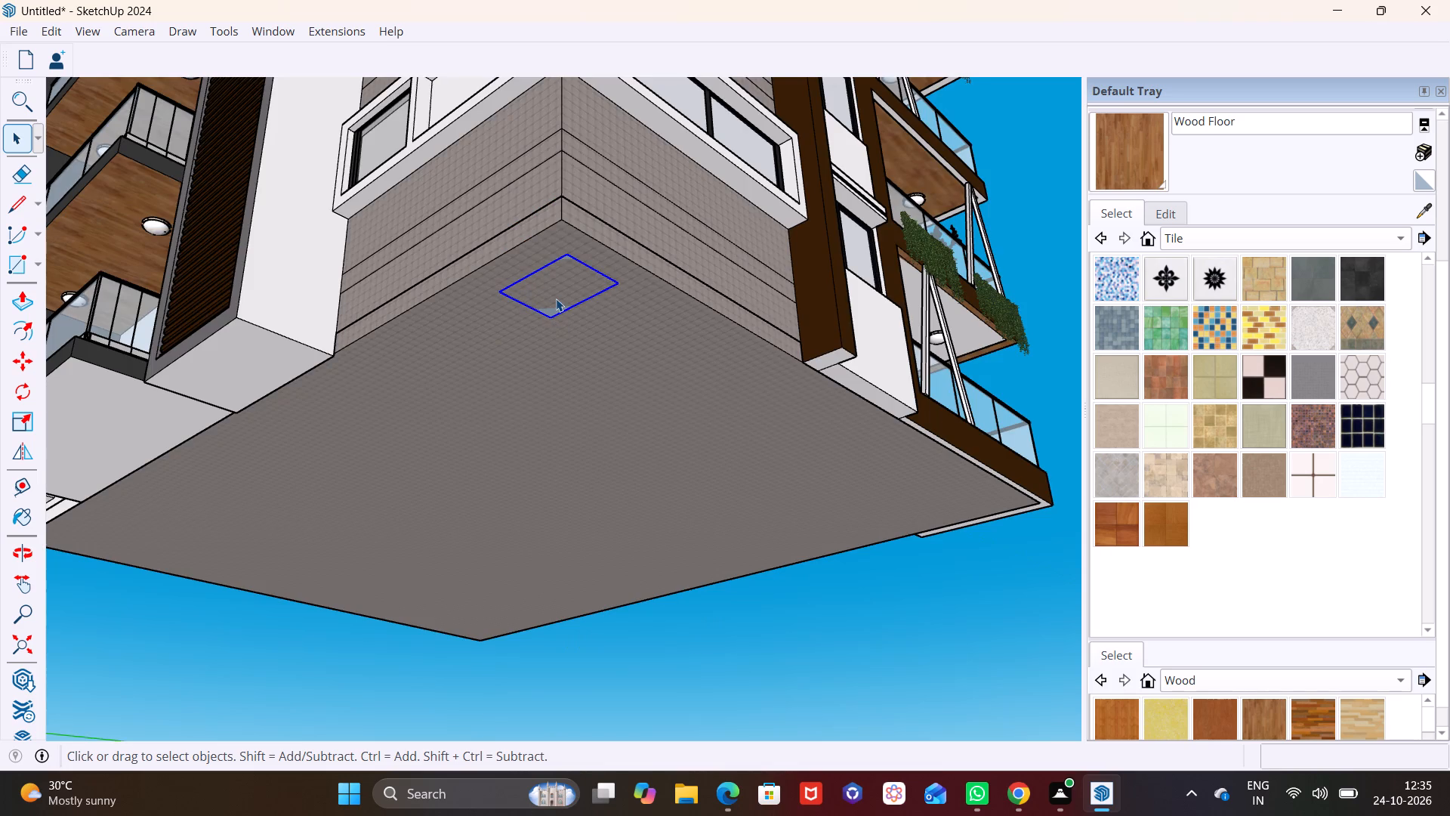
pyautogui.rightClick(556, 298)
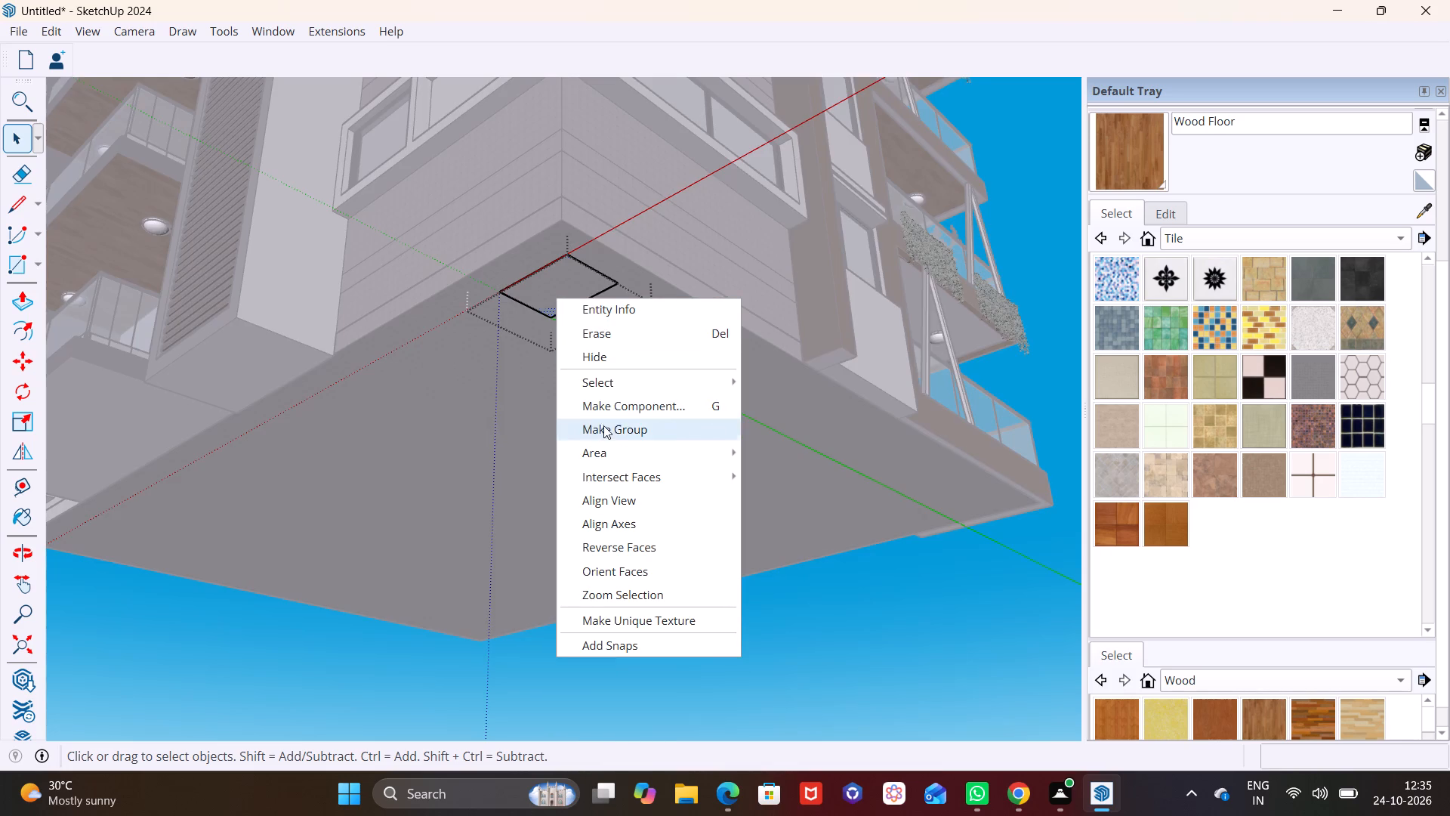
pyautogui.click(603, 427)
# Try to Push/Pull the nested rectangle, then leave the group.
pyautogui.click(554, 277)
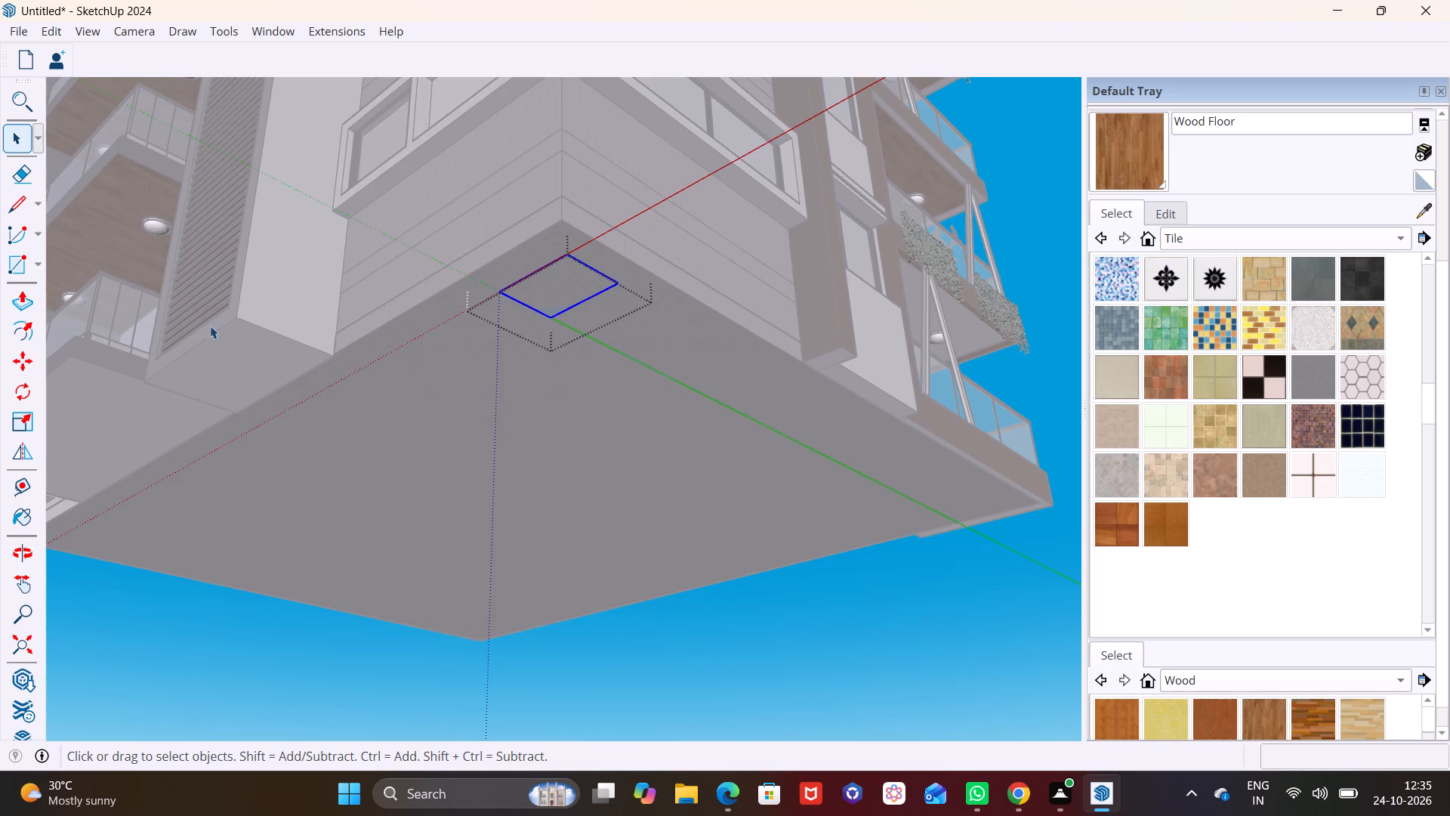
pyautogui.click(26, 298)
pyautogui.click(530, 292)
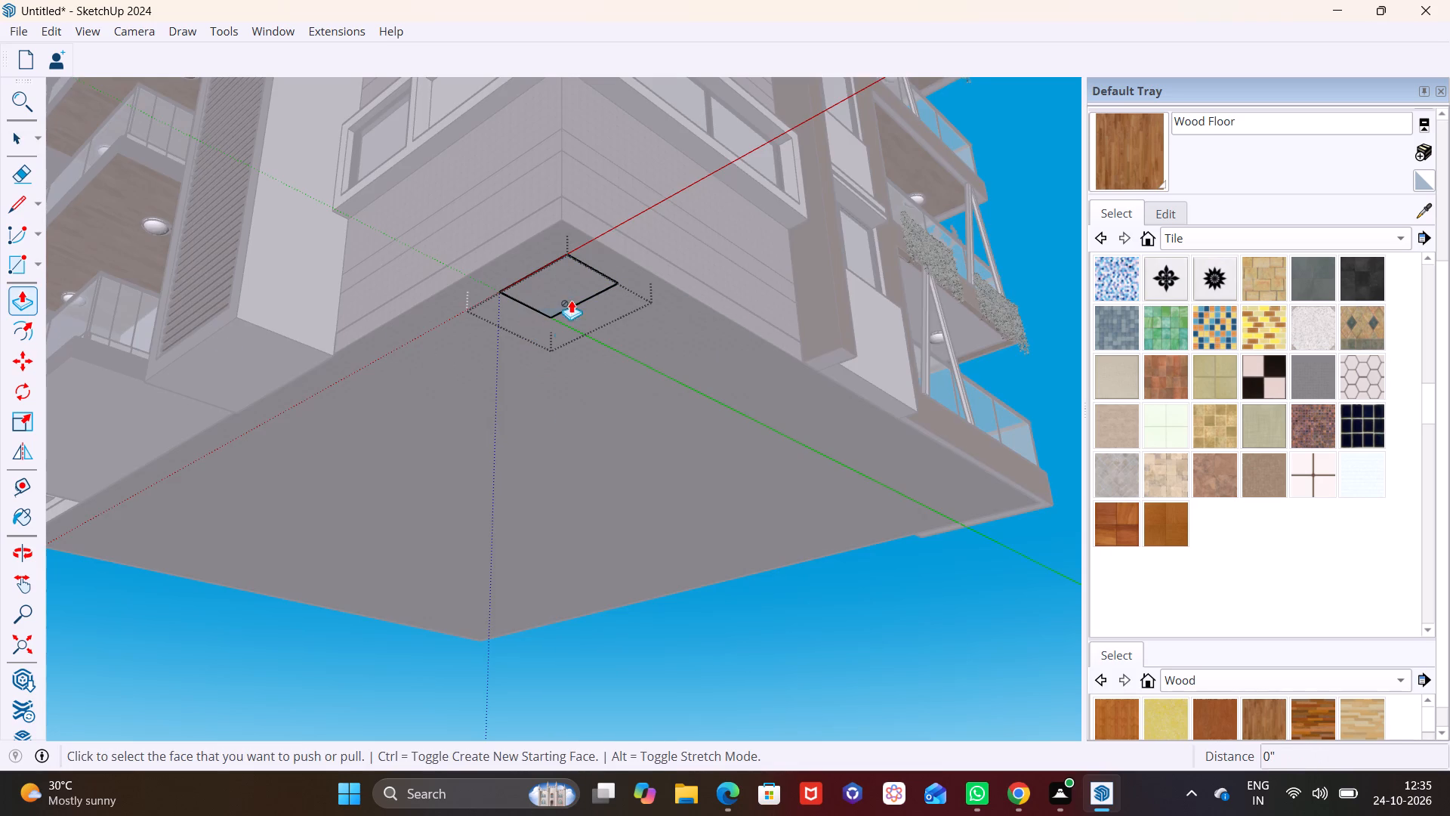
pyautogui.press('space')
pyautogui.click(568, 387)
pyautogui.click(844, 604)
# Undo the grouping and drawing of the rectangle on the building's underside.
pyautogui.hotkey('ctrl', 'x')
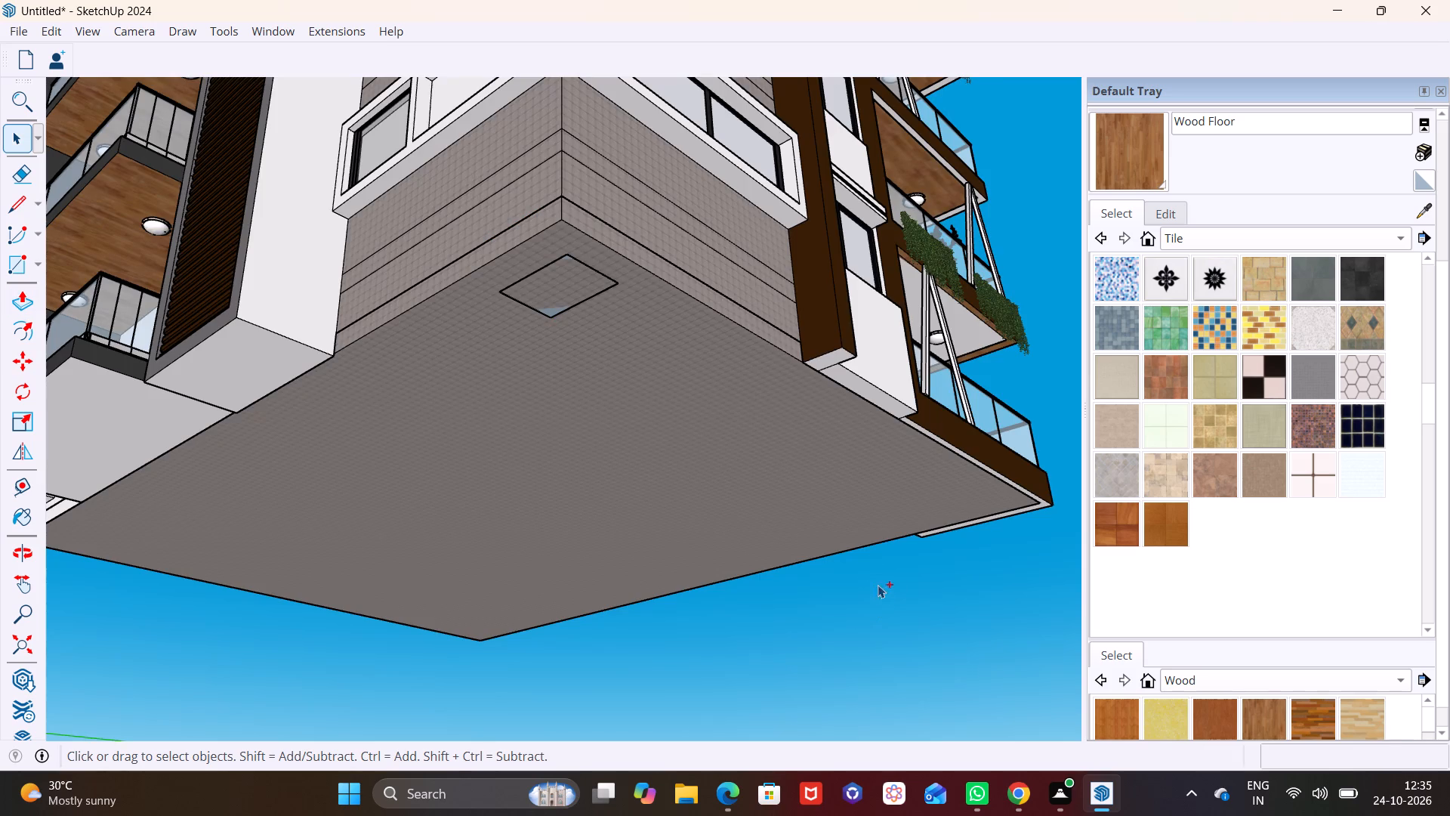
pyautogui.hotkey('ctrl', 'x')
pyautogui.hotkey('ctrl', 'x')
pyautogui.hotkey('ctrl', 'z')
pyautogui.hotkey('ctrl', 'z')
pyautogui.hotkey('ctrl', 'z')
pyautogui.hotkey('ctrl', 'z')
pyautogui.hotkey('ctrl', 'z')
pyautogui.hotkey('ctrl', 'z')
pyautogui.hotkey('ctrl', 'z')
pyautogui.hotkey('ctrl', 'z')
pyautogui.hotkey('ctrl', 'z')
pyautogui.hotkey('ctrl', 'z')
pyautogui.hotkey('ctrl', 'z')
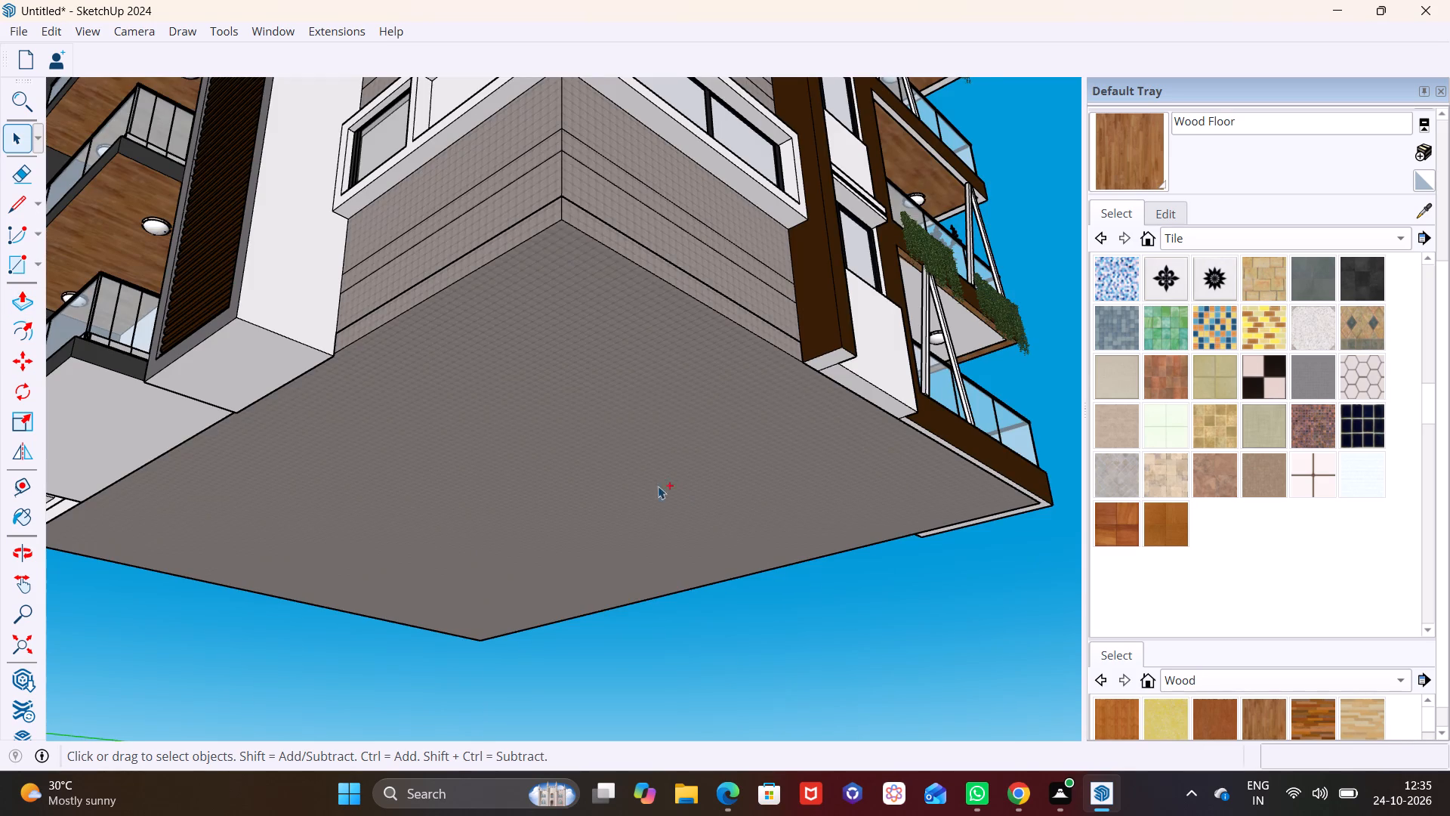
# Draw a new rectangle about 3' 10" by 3' on the building's underside, near the corner below the clad facade.
pyautogui.click(39, 263)
pyautogui.click(47, 292)
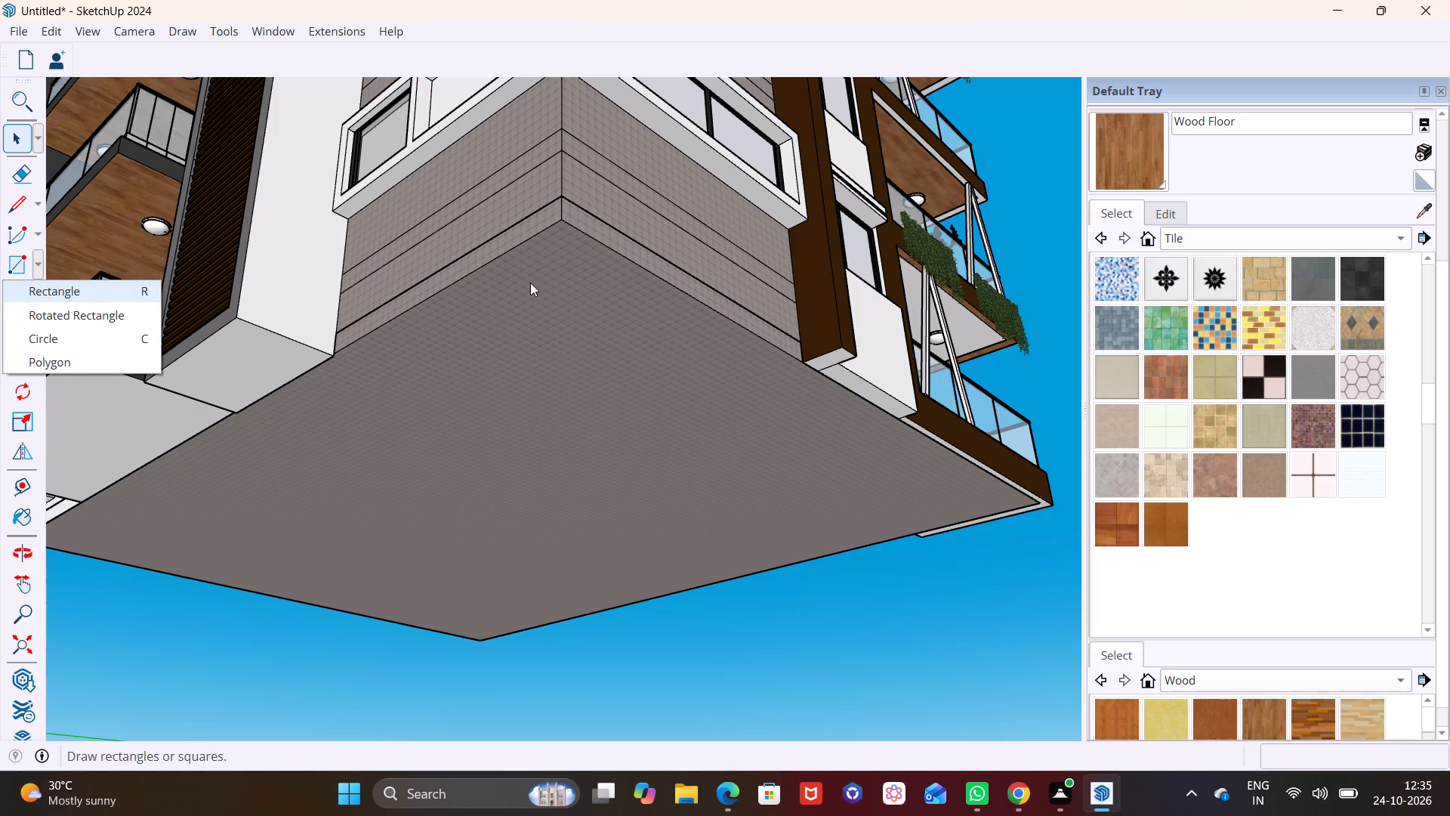
pyautogui.click(556, 264)
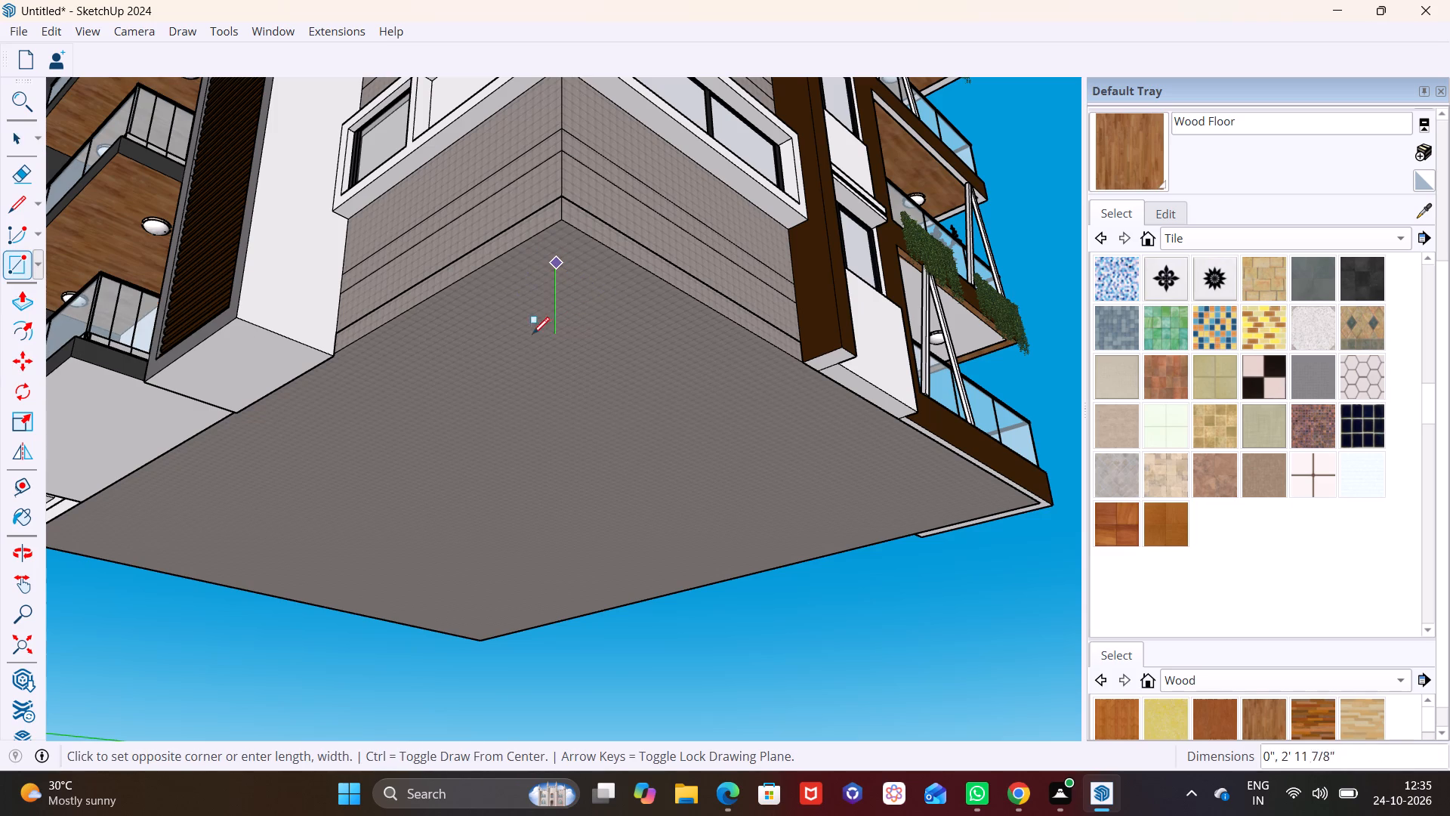
pyautogui.click(542, 329)
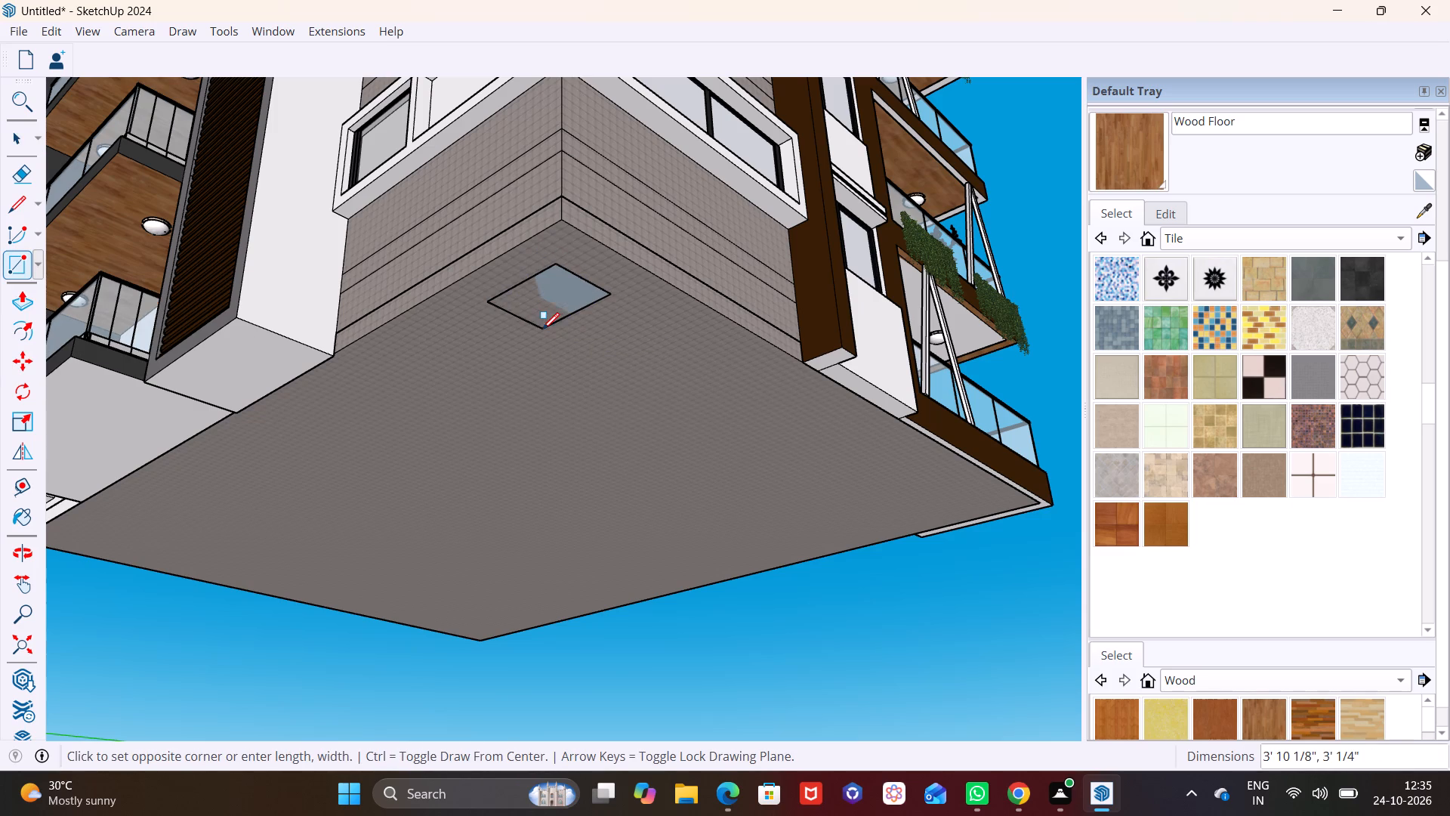
# Make the new underside rectangle's face and edges a group.
pyautogui.press('space')
pyautogui.click(557, 304)
pyautogui.doubleClick(556, 302)
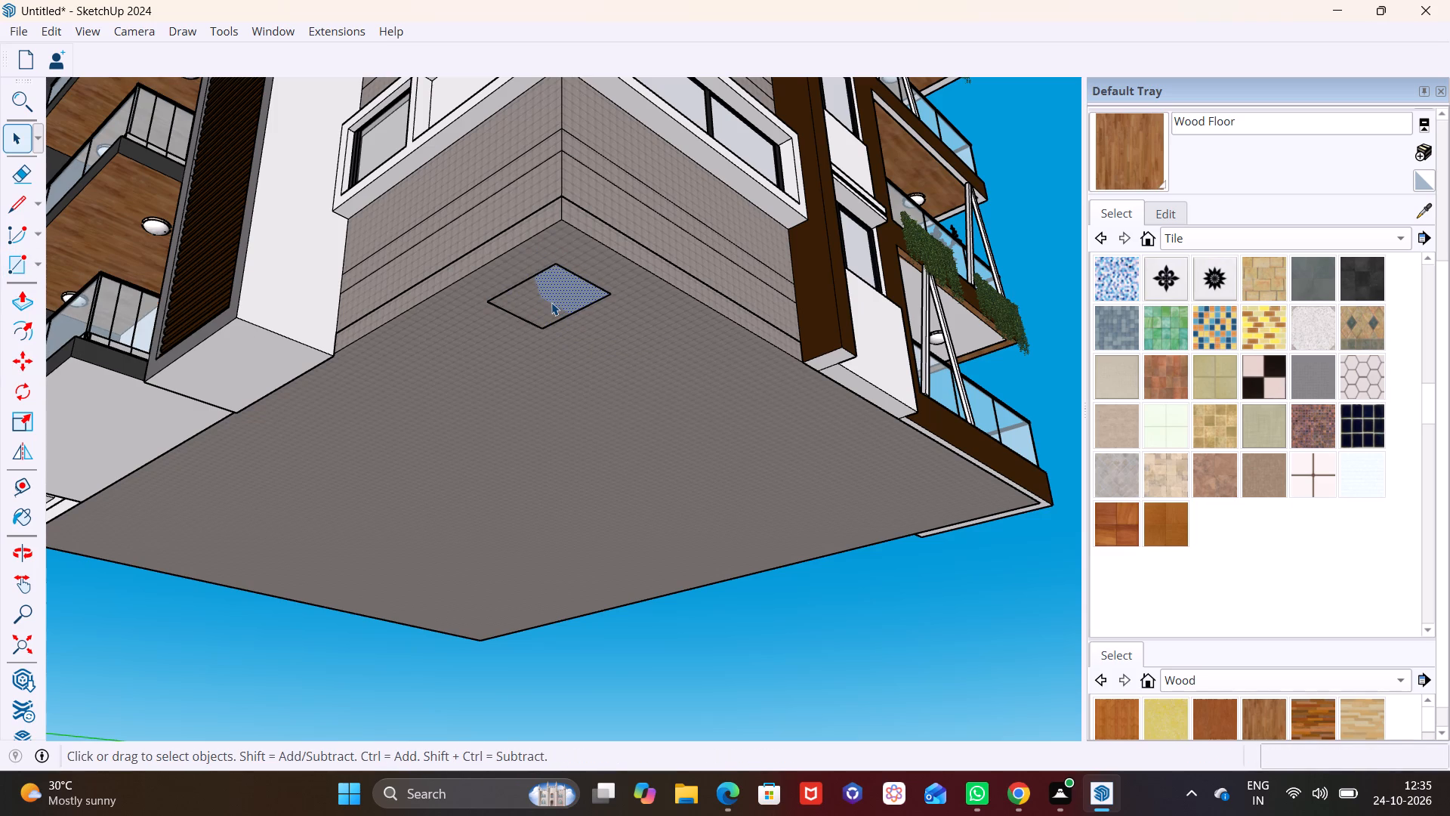
pyautogui.click(551, 302)
pyautogui.doubleClick(551, 302)
pyautogui.rightClick(551, 302)
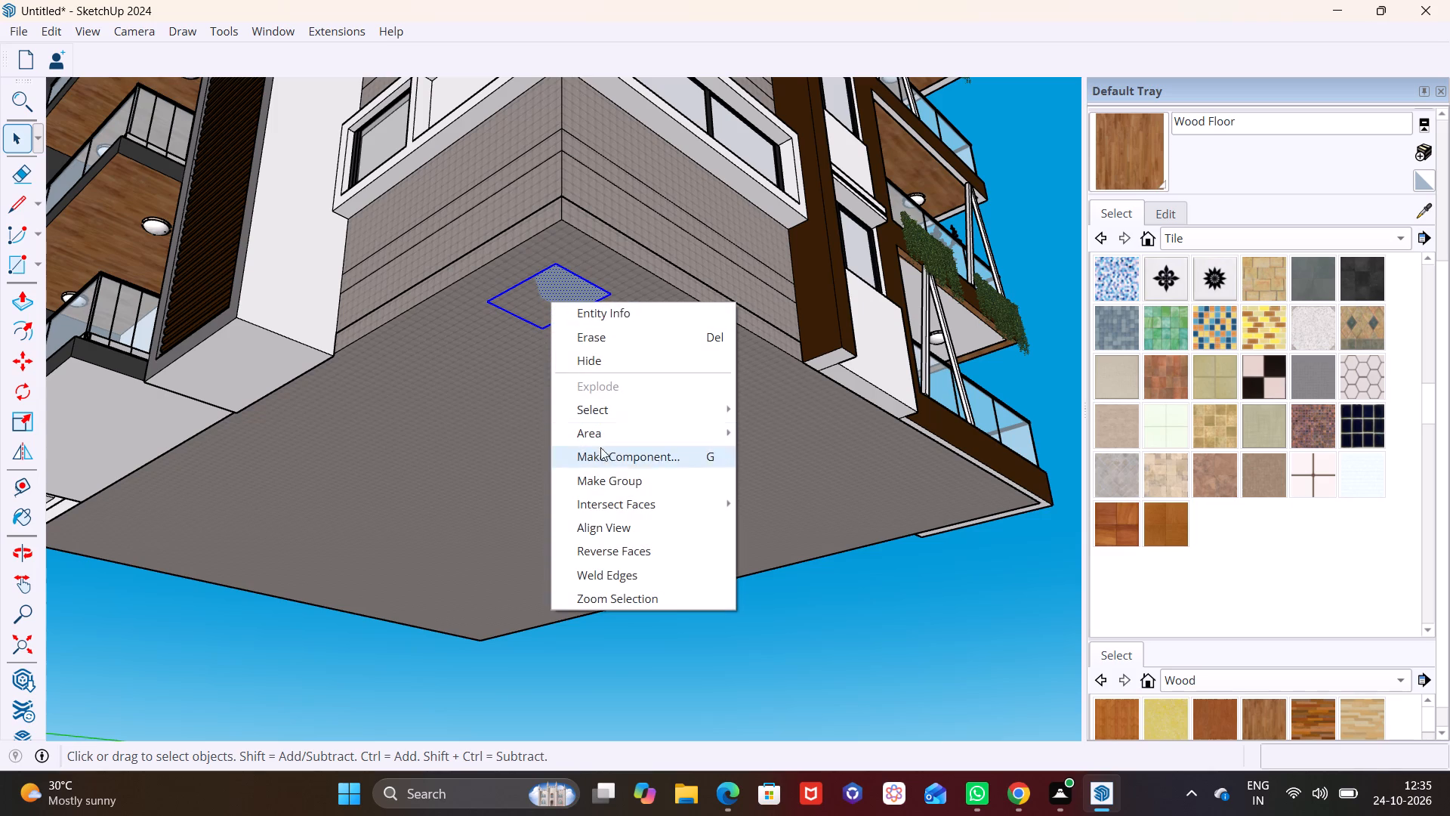
pyautogui.click(610, 477)
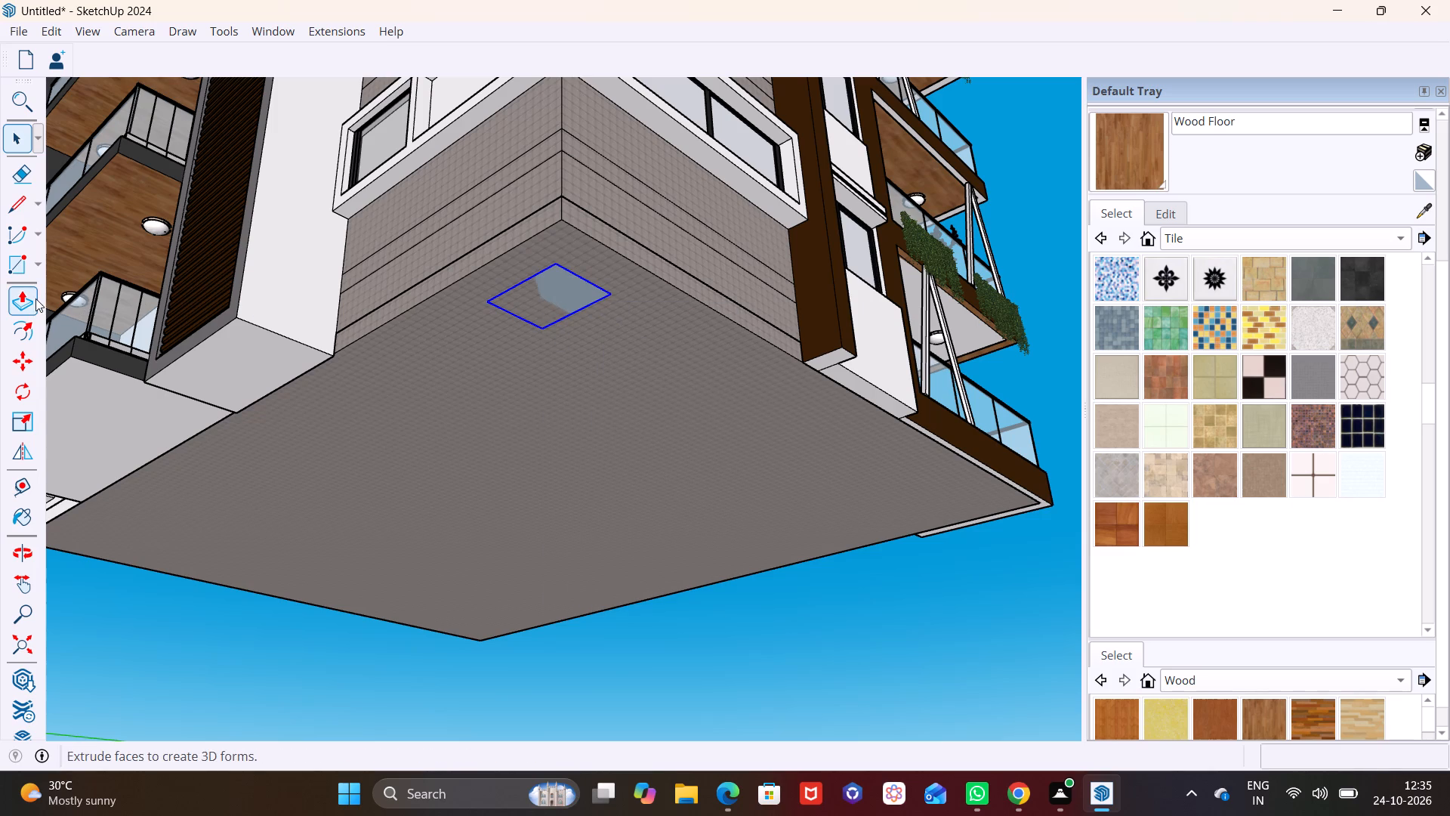
# Push/Pull the grouped rectangle's face 10' downward from the building's underside to form a column.
pyautogui.click(35, 298)
pyautogui.press('space')
pyautogui.click(552, 298)
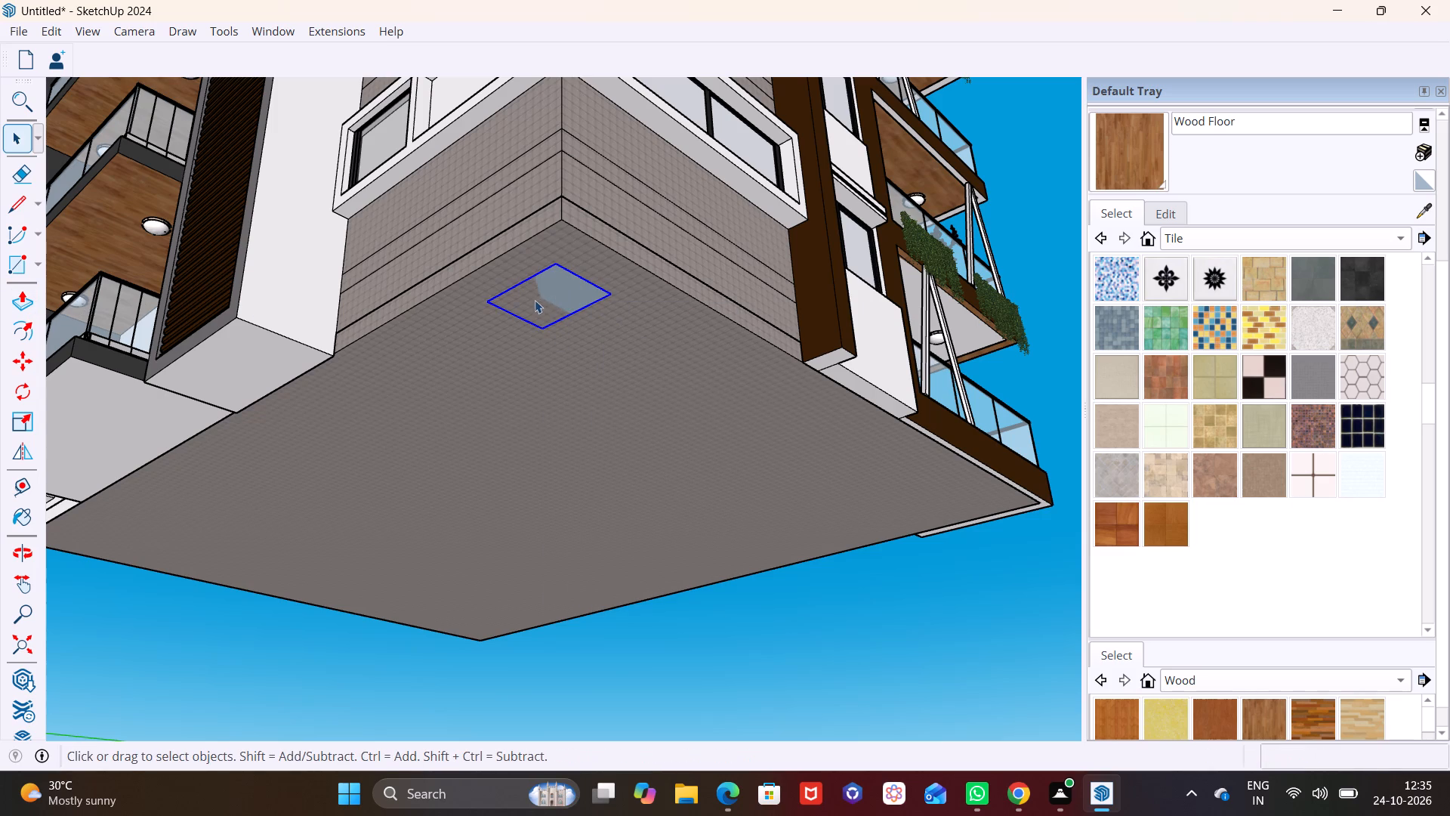
pyautogui.doubleClick(545, 298)
pyautogui.click(549, 298)
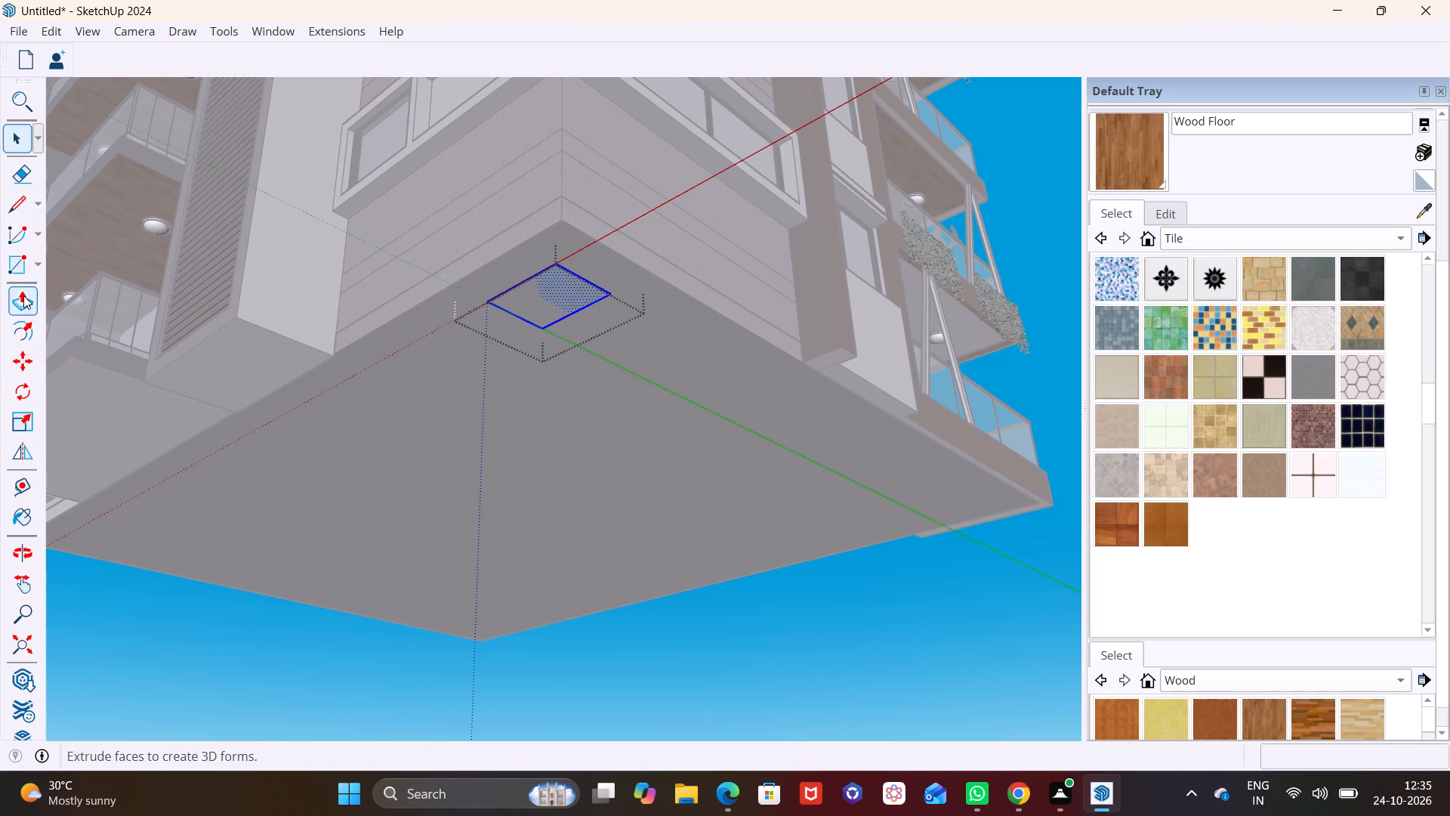
pyautogui.click(23, 295)
pyautogui.click(523, 301)
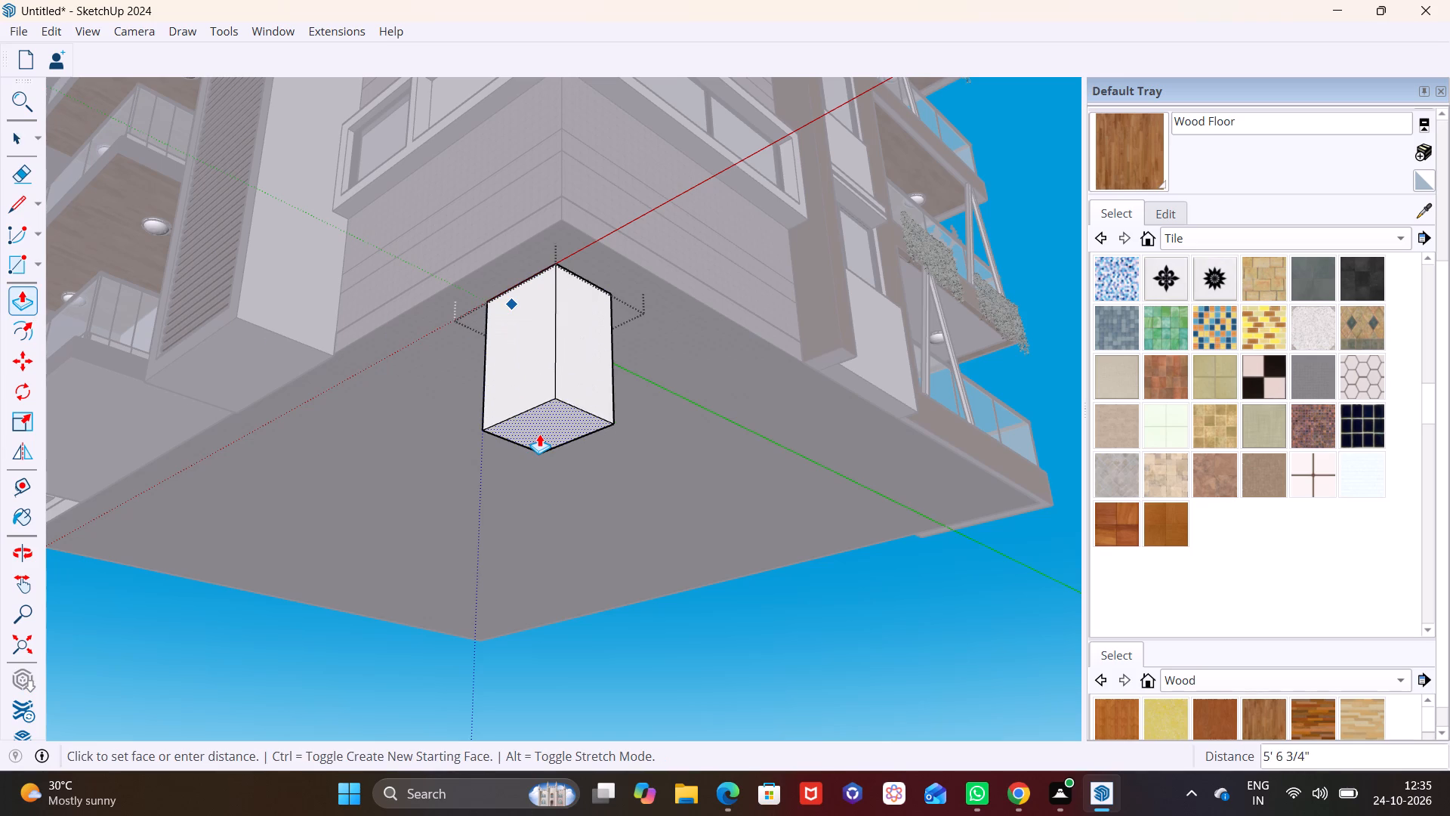
pyautogui.write('10')
pyautogui.press("'")
pyautogui.press('Return')
pyautogui.press('space')
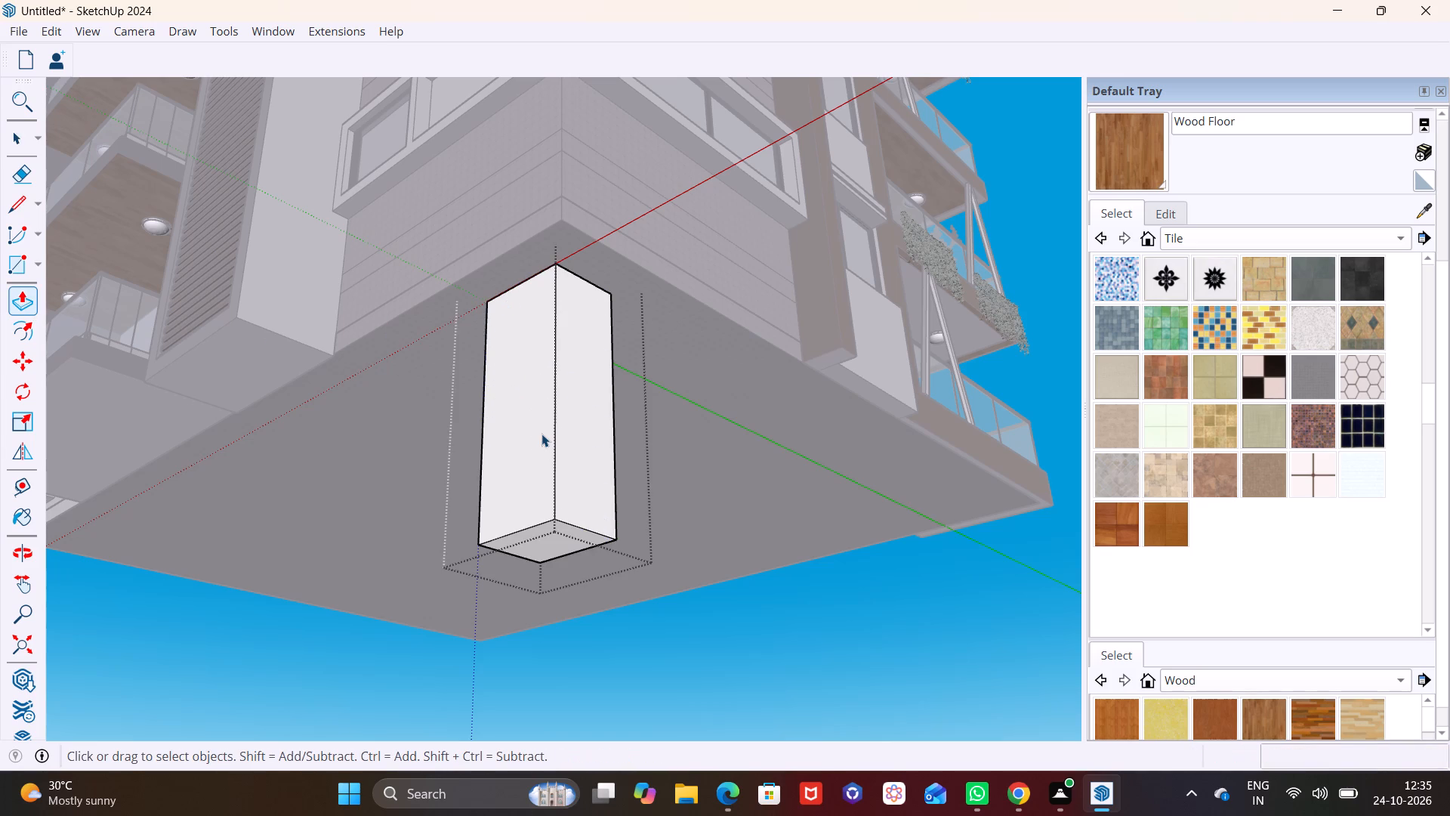
# Inside the column's group, push one side face inward by about 11" to slim the column.
pyautogui.scroll(-5, 541, 434)
pyautogui.moveTo(523, 364); pyautogui.dragTo(533, 470, button='middle')
pyautogui.scroll(-1, 534, 470)
pyautogui.scroll(5, 545, 454)
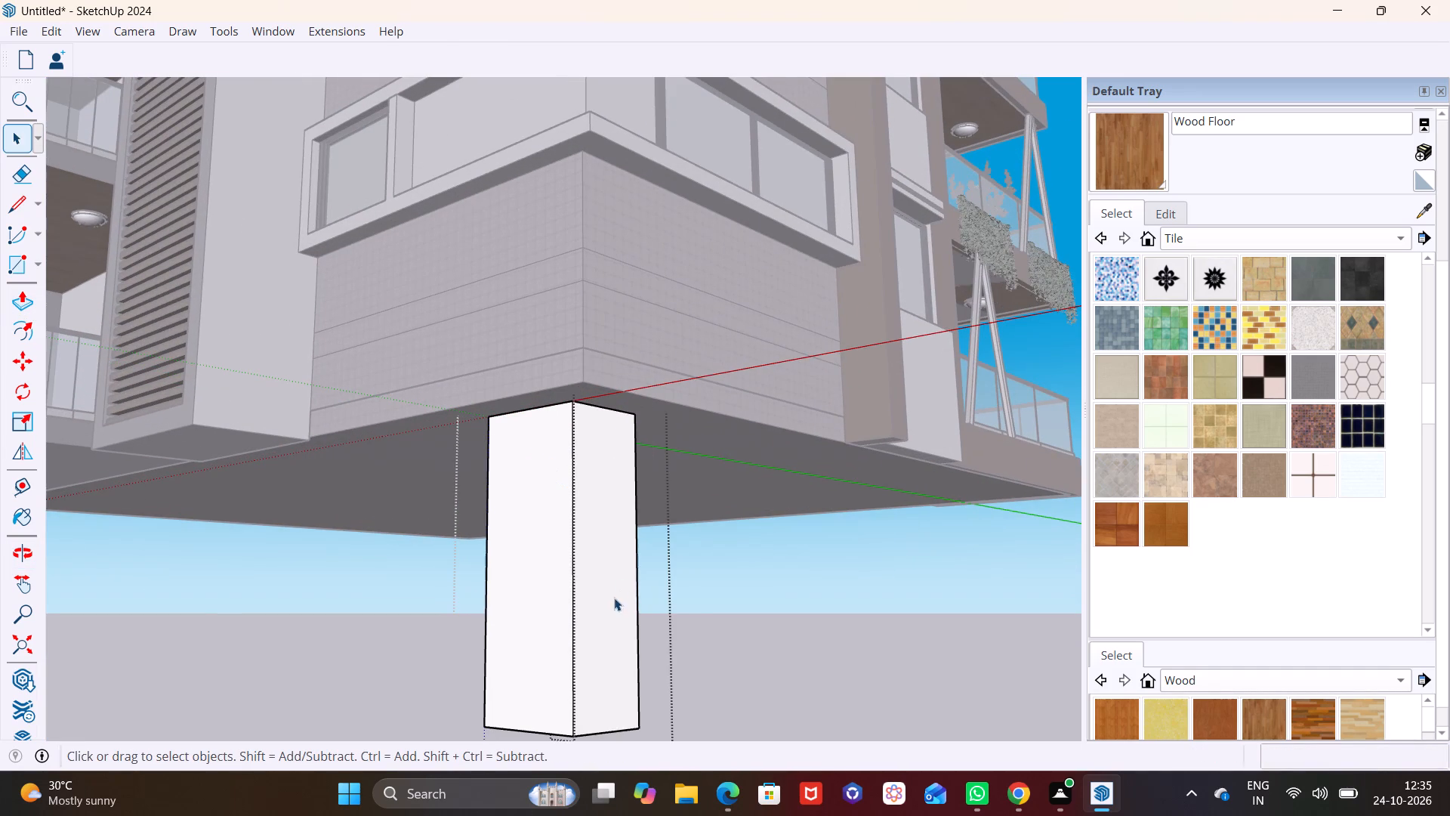
pyautogui.click(707, 589)
pyautogui.click(695, 705)
pyautogui.click(711, 693)
pyautogui.click(608, 642)
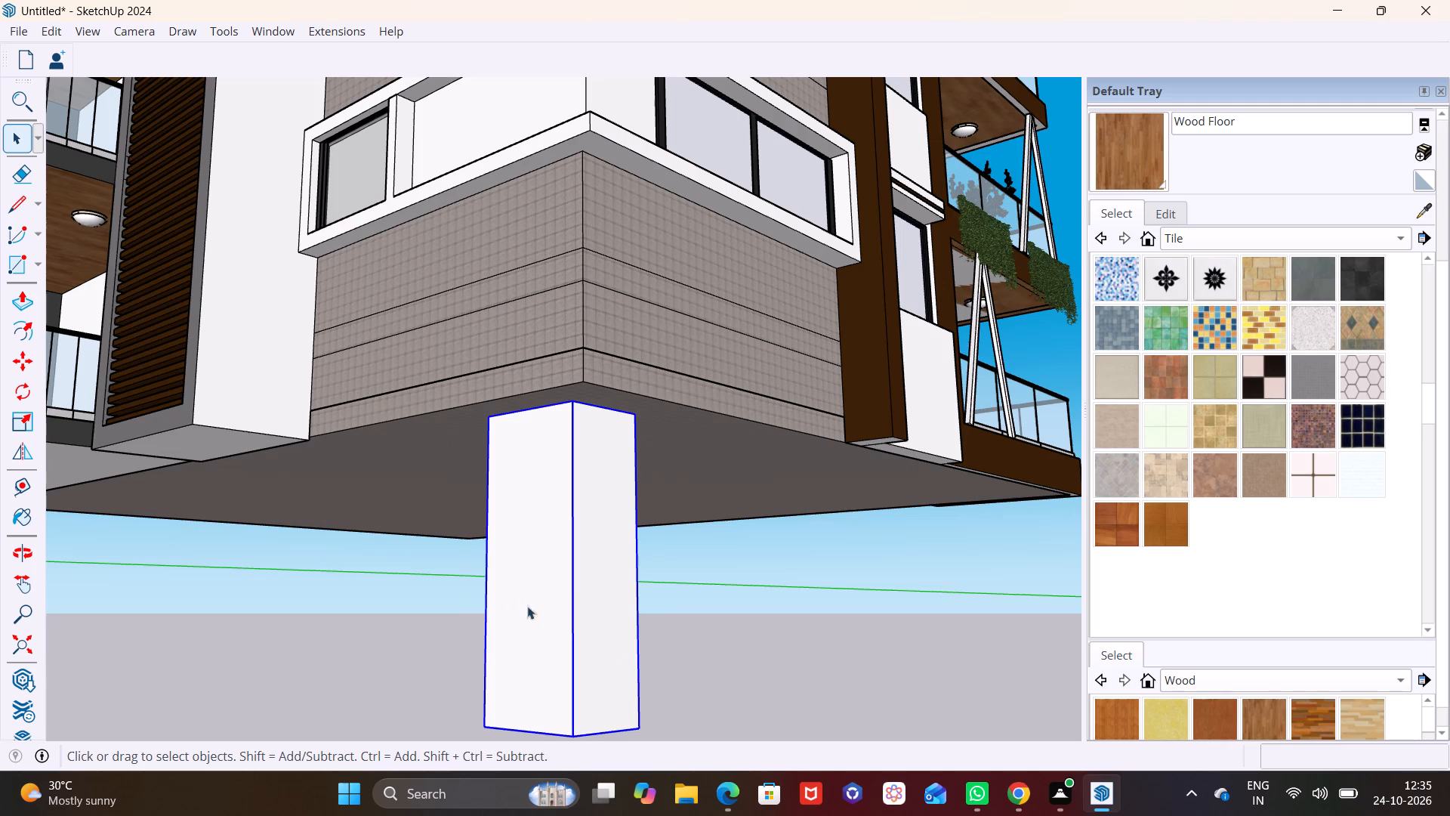
pyautogui.click(571, 583)
pyautogui.tripleClick(600, 575)
pyautogui.click(605, 563)
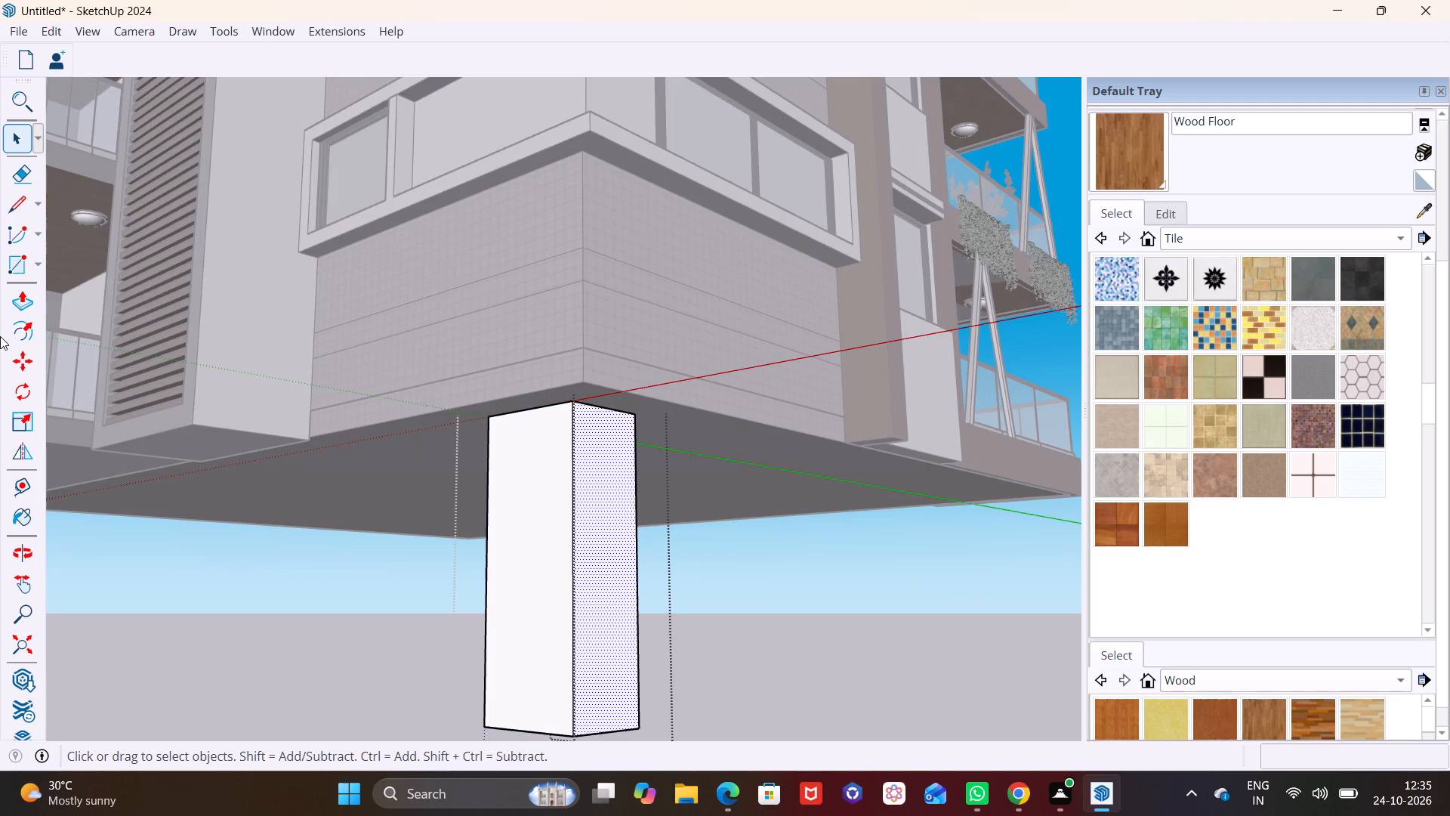
pyautogui.click(23, 307)
pyautogui.click(616, 573)
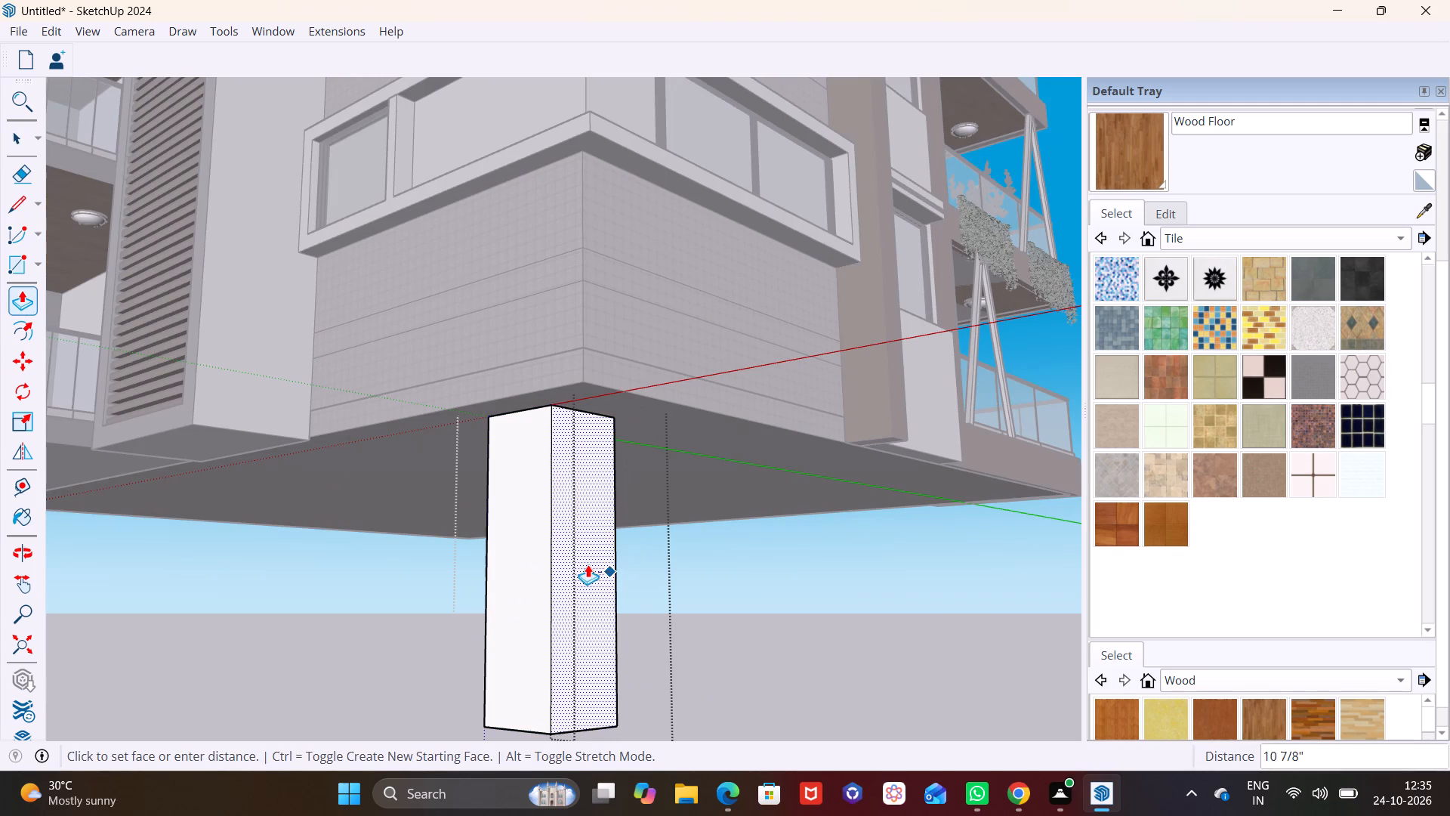
pyautogui.click(587, 564)
pyautogui.press('space')
# Push the column's adjacent side face inward by about 1' 1" and leave the group.
pyautogui.tripleClick(517, 557)
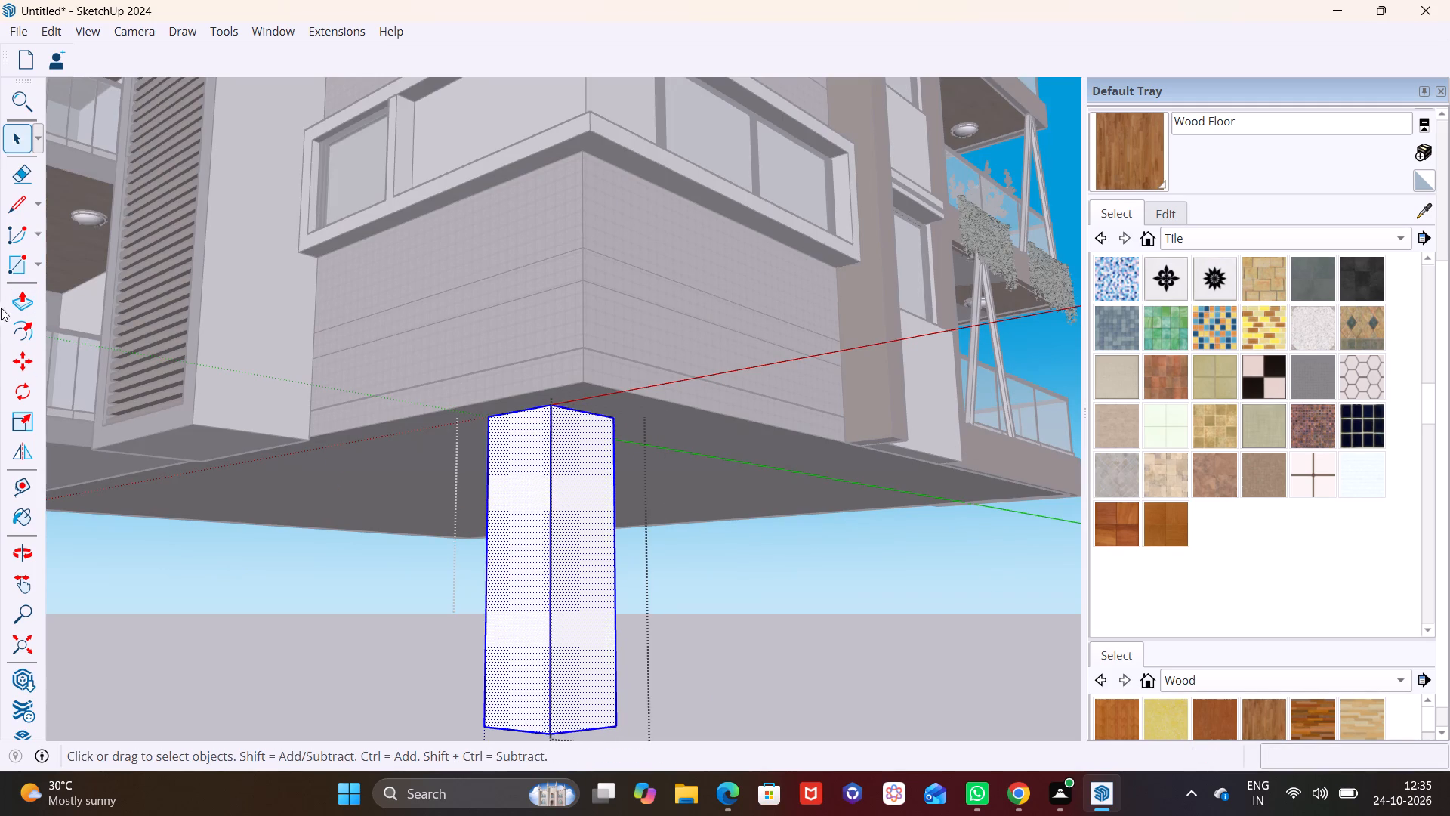
pyautogui.click(8, 301)
pyautogui.click(522, 570)
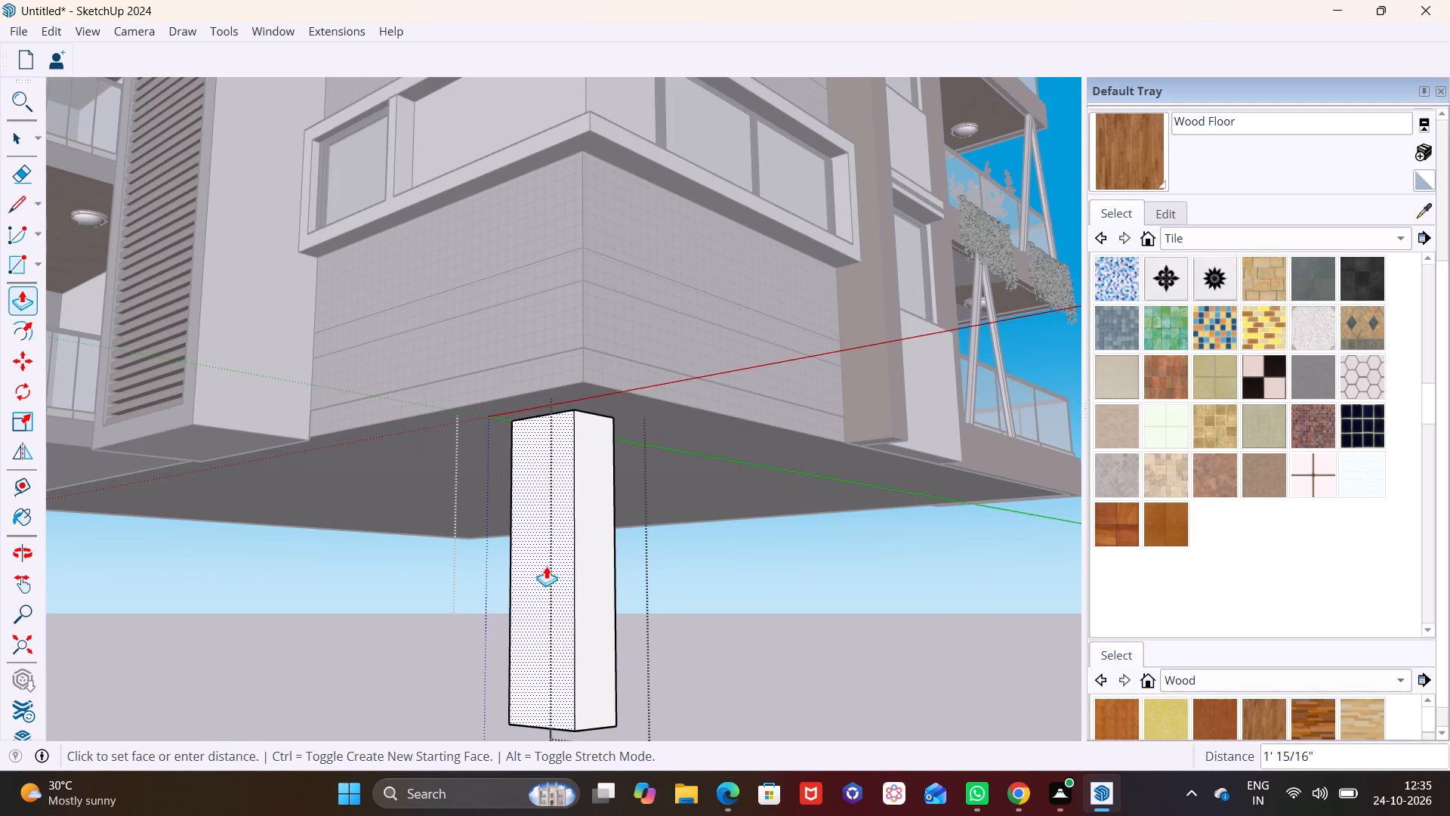
pyautogui.click(546, 566)
pyautogui.press('space')
pyautogui.click(654, 586)
# Copy the column about 34' along the green axis to the underside's corner below the brown-framed balconies.
pyautogui.scroll(-4, 599, 580)
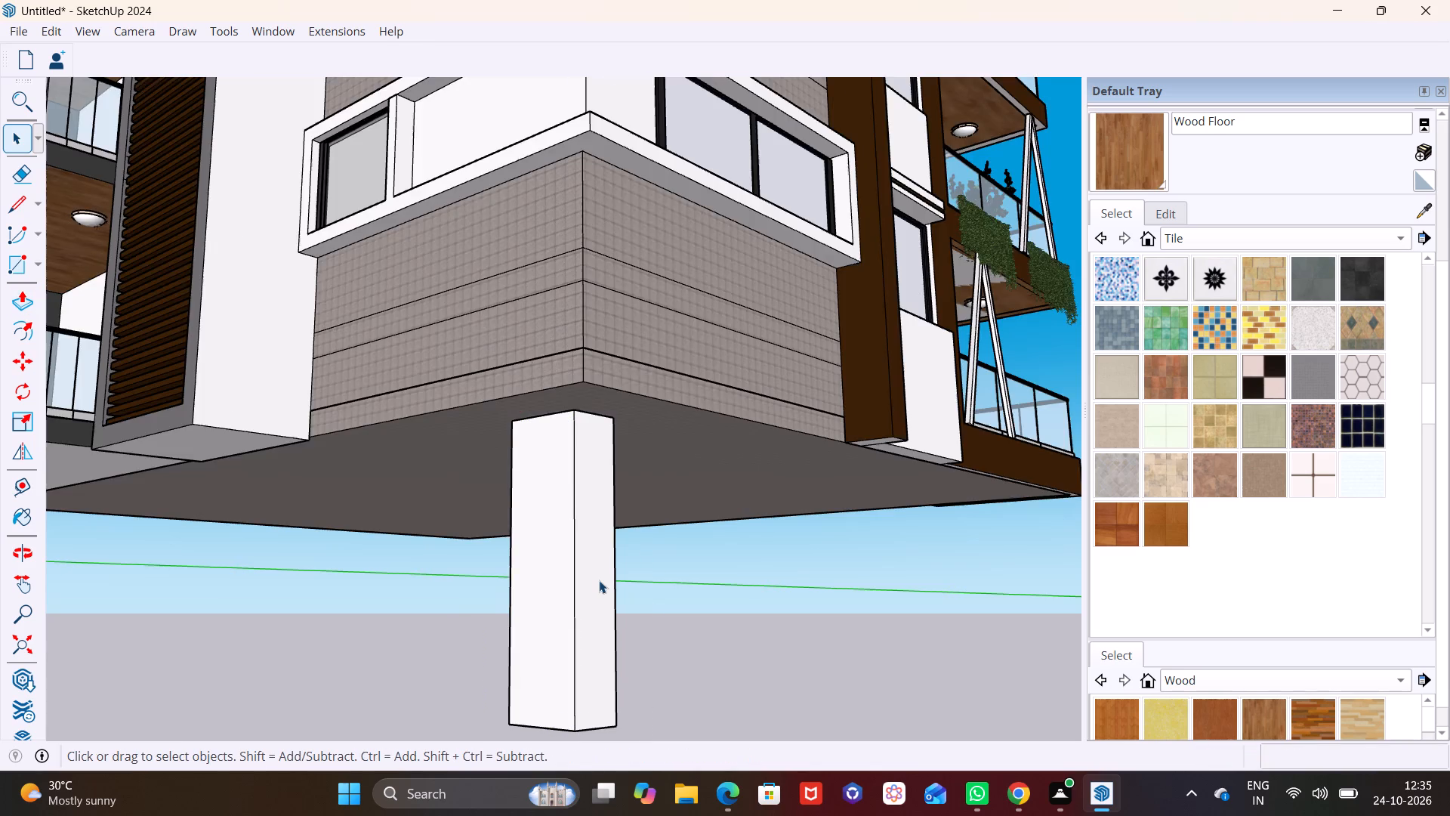
pyautogui.scroll(-5, 599, 580)
pyautogui.moveTo(560, 548); pyautogui.dragTo(510, 706, button='middle')
pyautogui.moveTo(565, 558); pyautogui.dragTo(403, 552, button='middle')
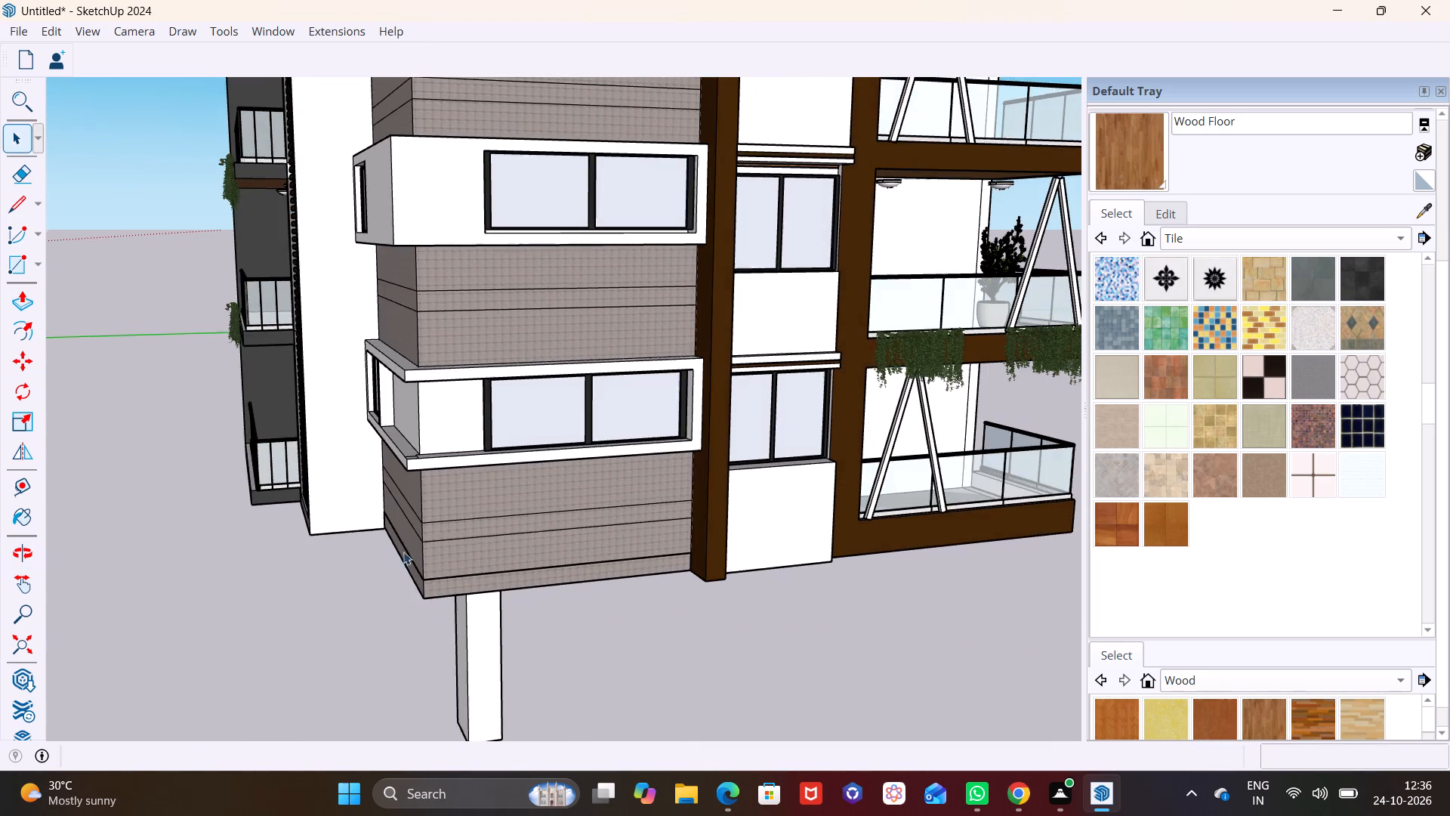
pyautogui.moveTo(577, 610); pyautogui.dragTo(537, 482, button='middle')
pyautogui.scroll(5, 508, 571)
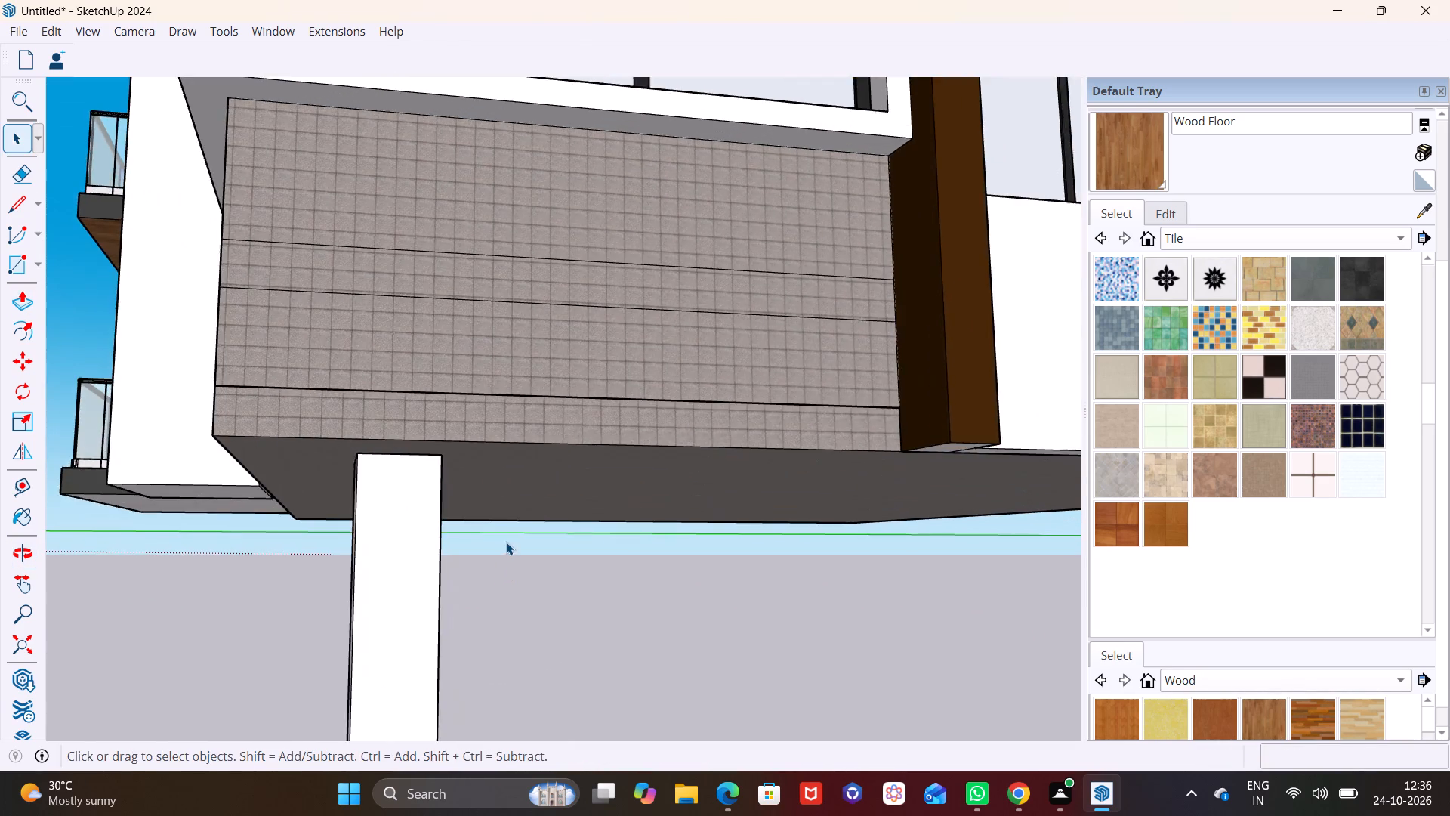
pyautogui.moveTo(495, 538); pyautogui.dragTo(457, 431, button='middle')
pyautogui.scroll(-2, 447, 423)
pyautogui.click(365, 337)
pyautogui.press('m')
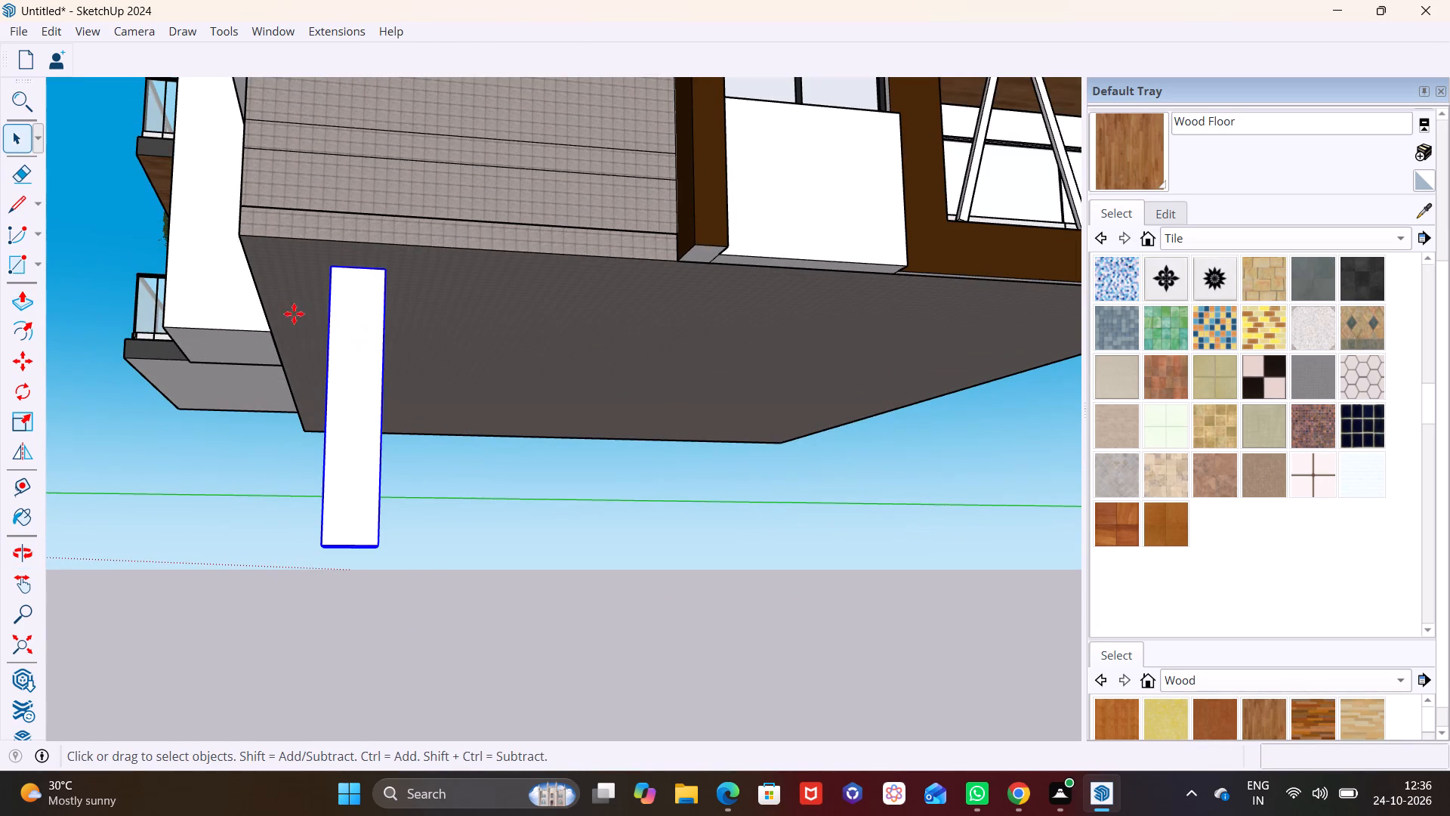
pyautogui.click(332, 270)
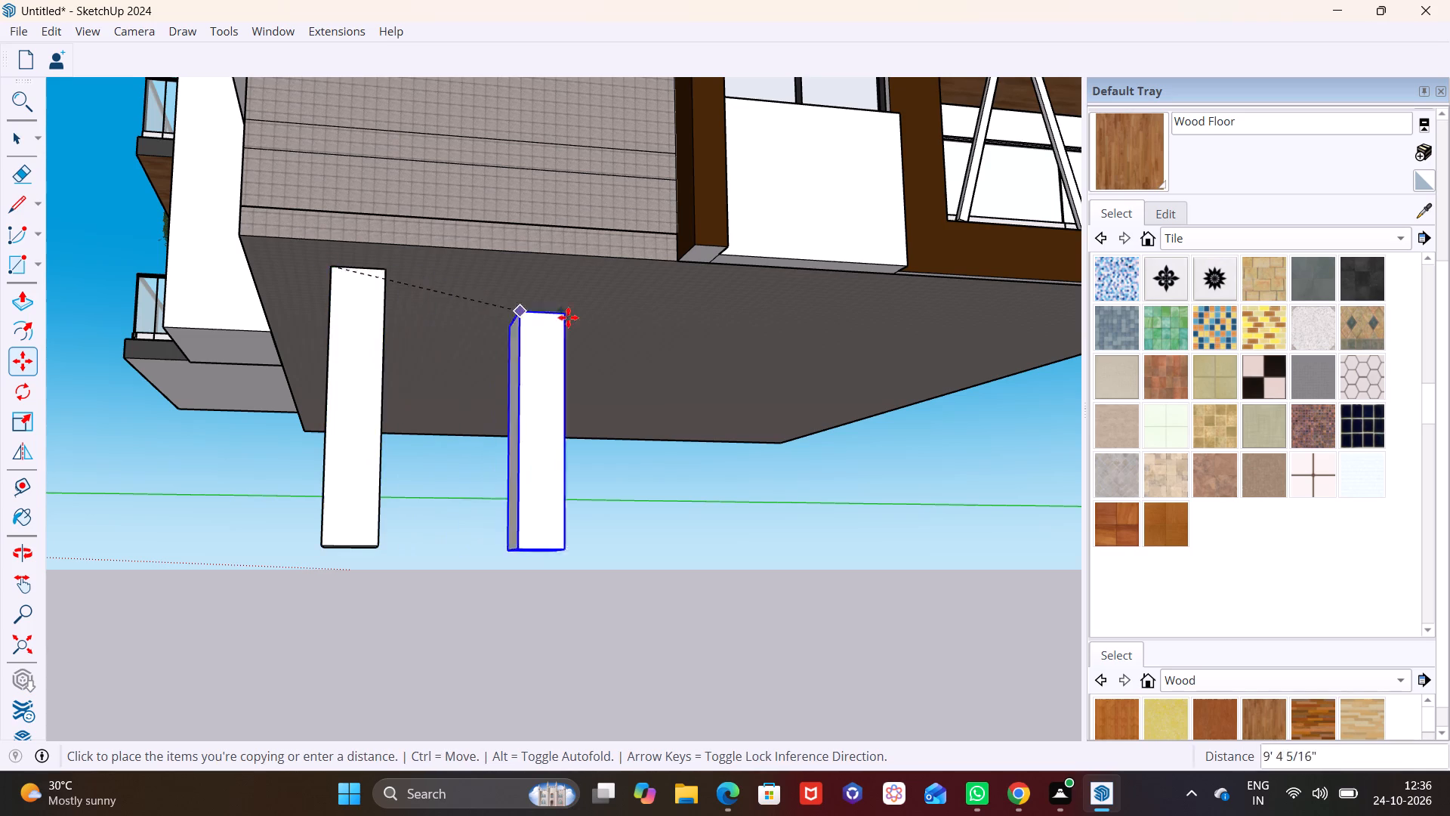
pyautogui.scroll(-2, 580, 317)
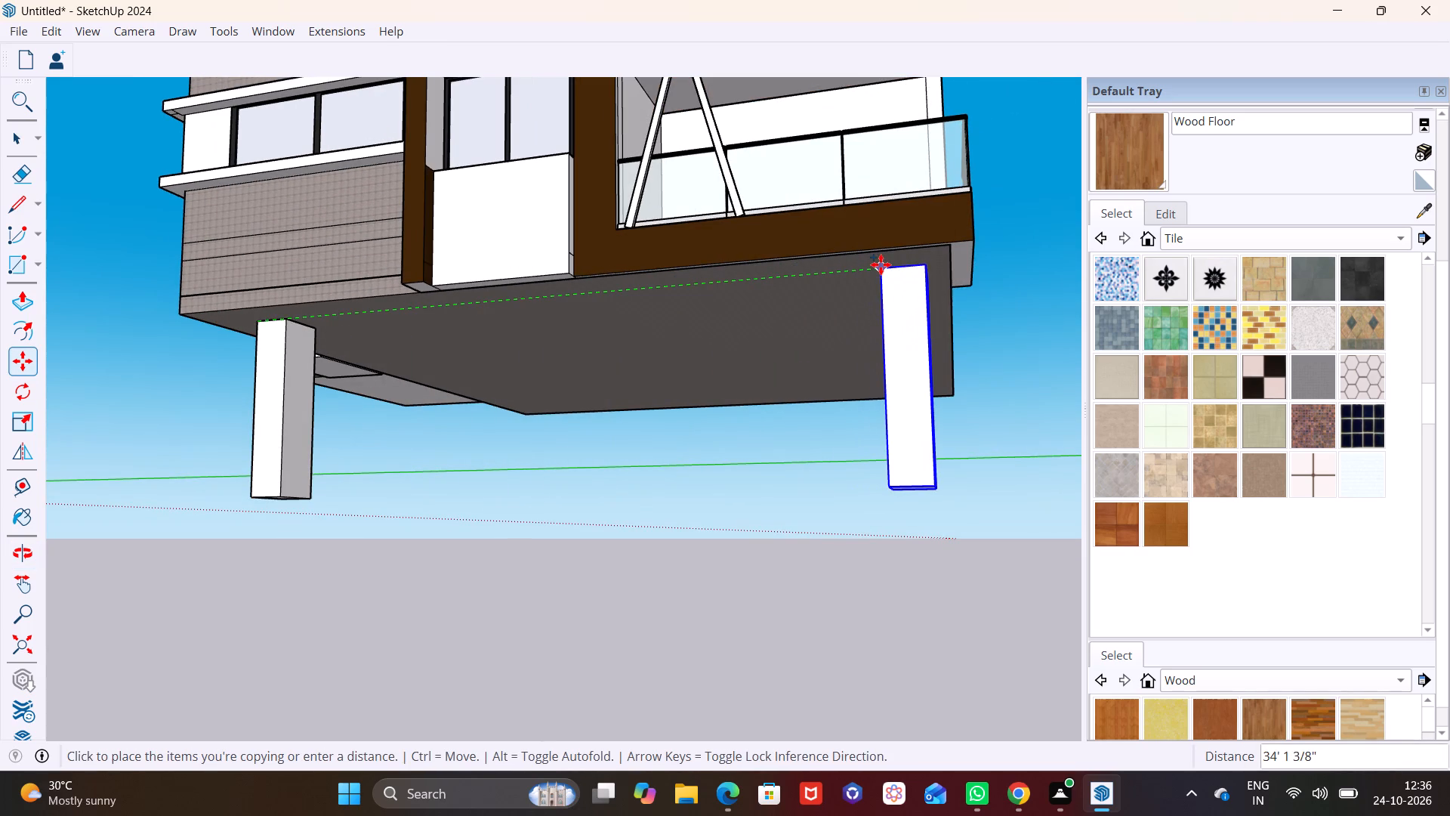
pyautogui.click(881, 264)
pyautogui.moveTo(664, 366); pyautogui.dragTo(1138, 439, button='middle')
pyautogui.scroll(-1, 1138, 439)
pyautogui.moveTo(757, 456); pyautogui.dragTo(858, 431, button='middle')
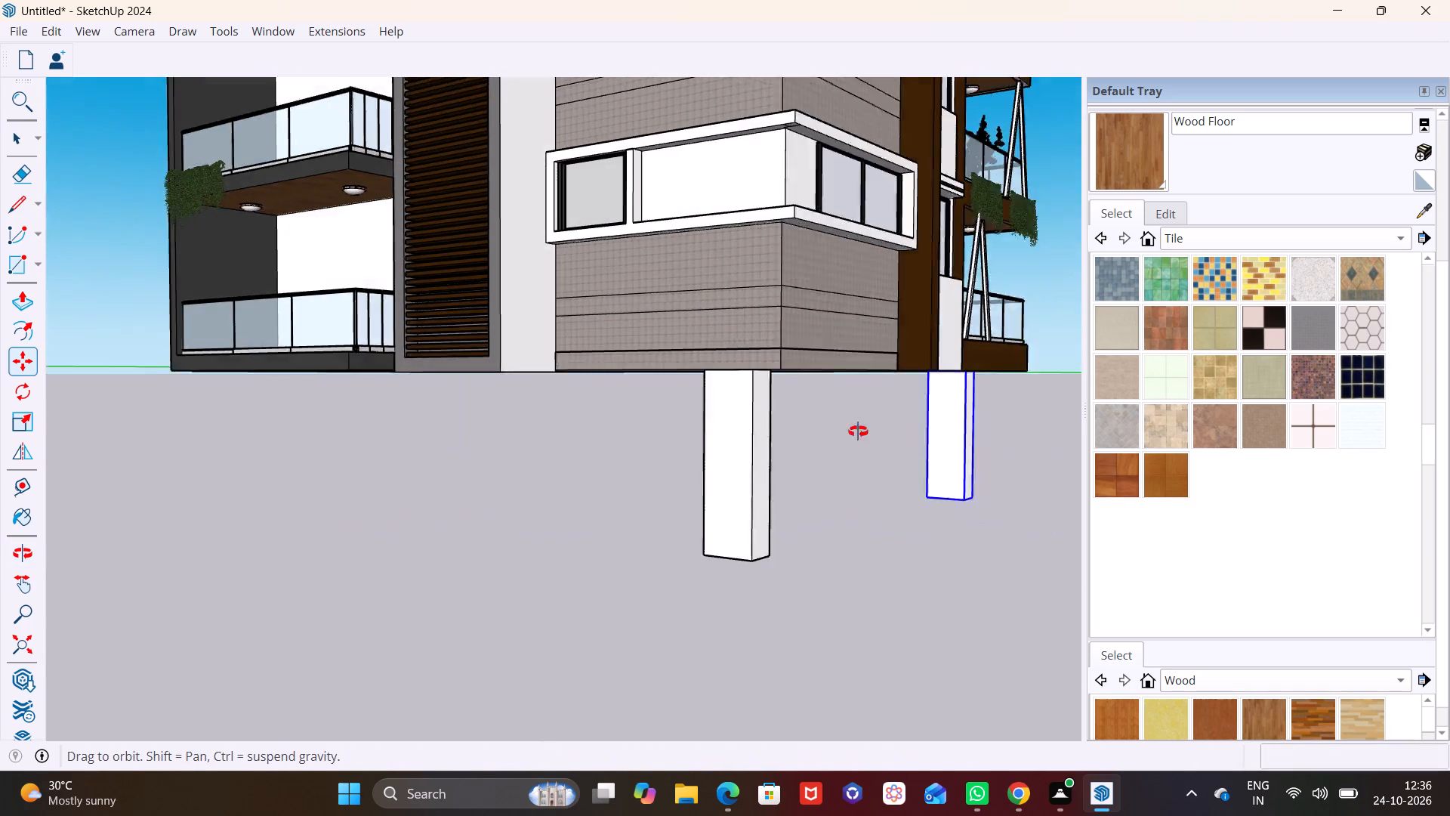
pyautogui.moveTo(858, 431); pyautogui.dragTo(949, 379, button='middle')
pyautogui.press('space')
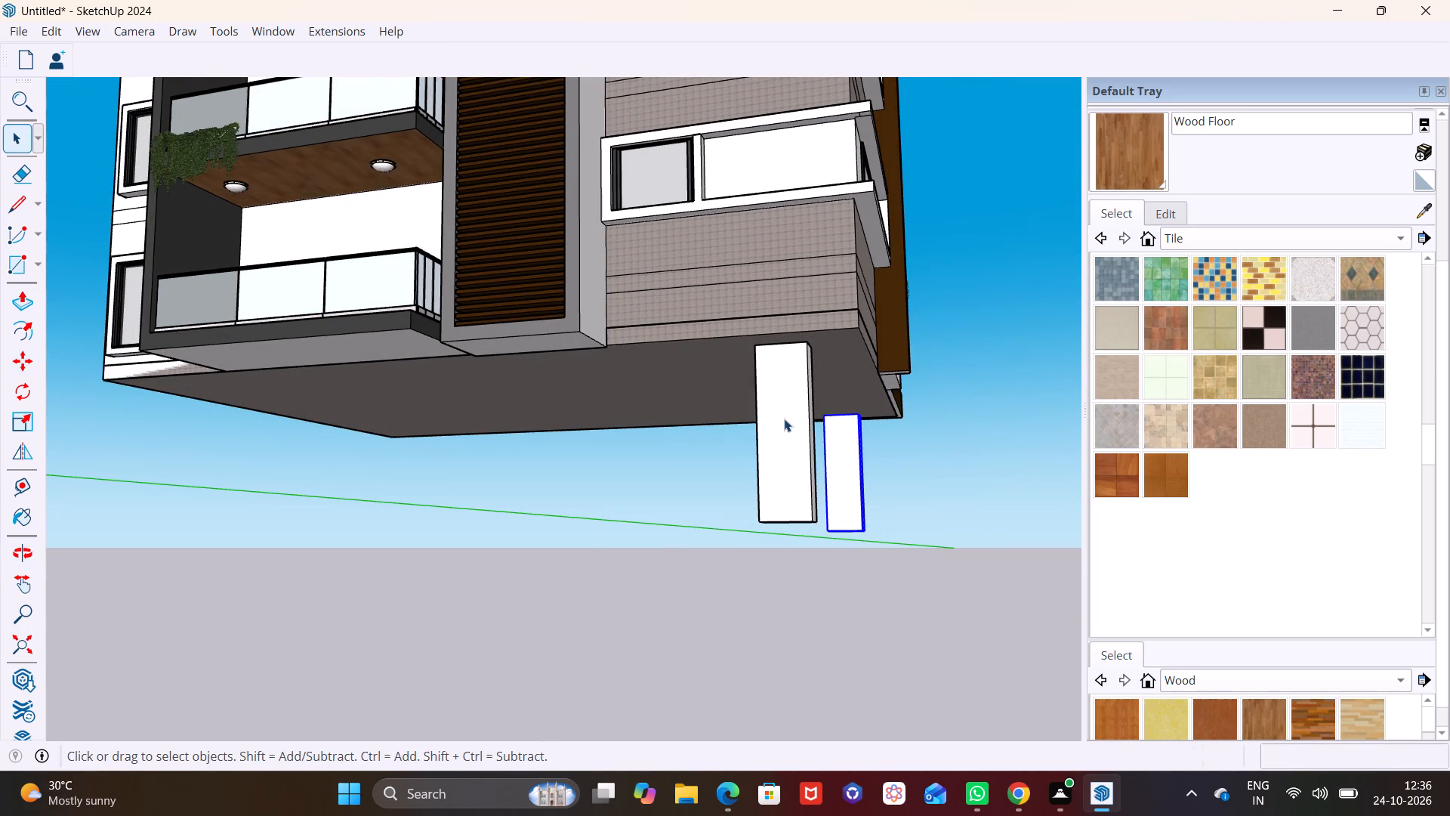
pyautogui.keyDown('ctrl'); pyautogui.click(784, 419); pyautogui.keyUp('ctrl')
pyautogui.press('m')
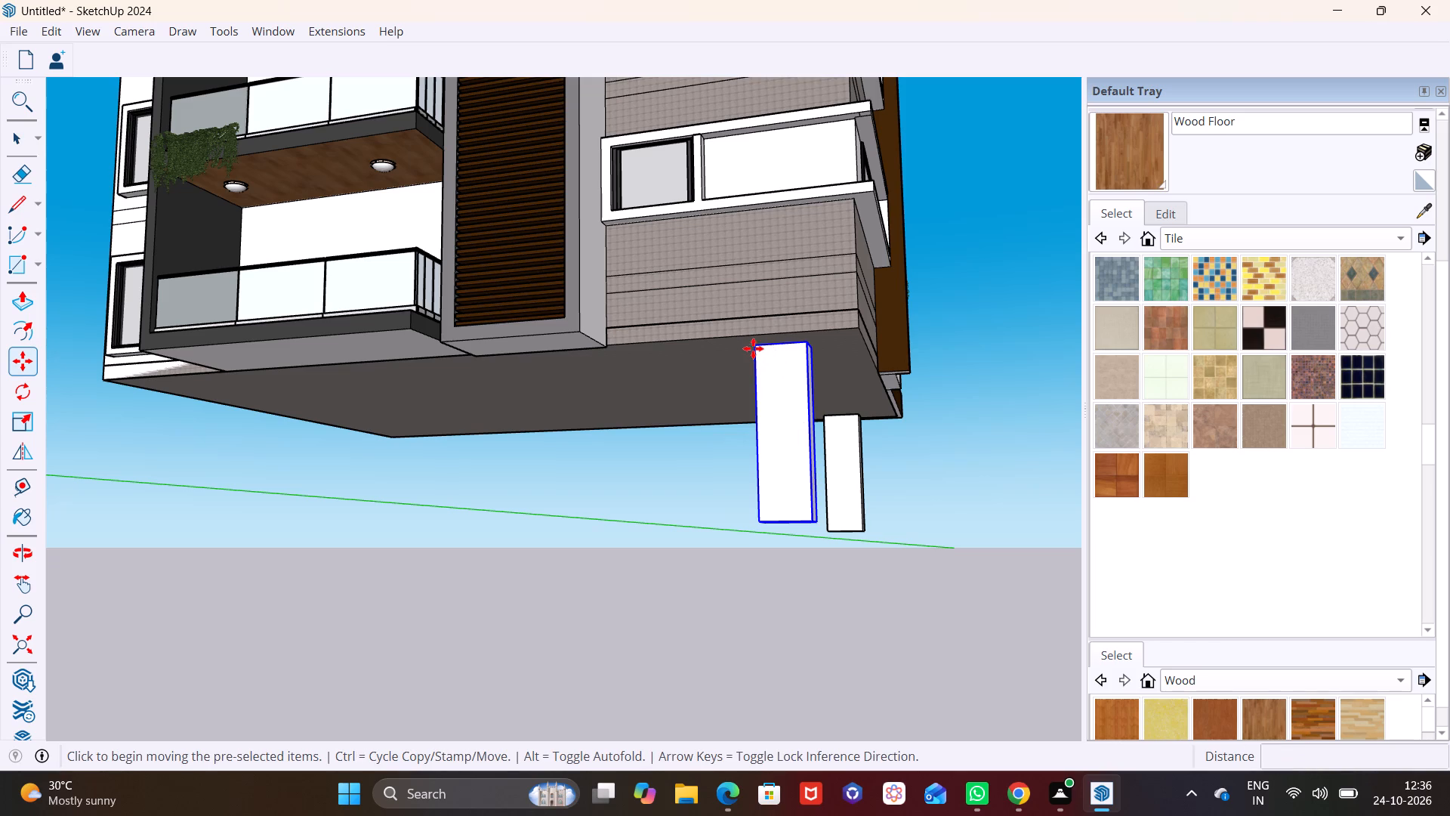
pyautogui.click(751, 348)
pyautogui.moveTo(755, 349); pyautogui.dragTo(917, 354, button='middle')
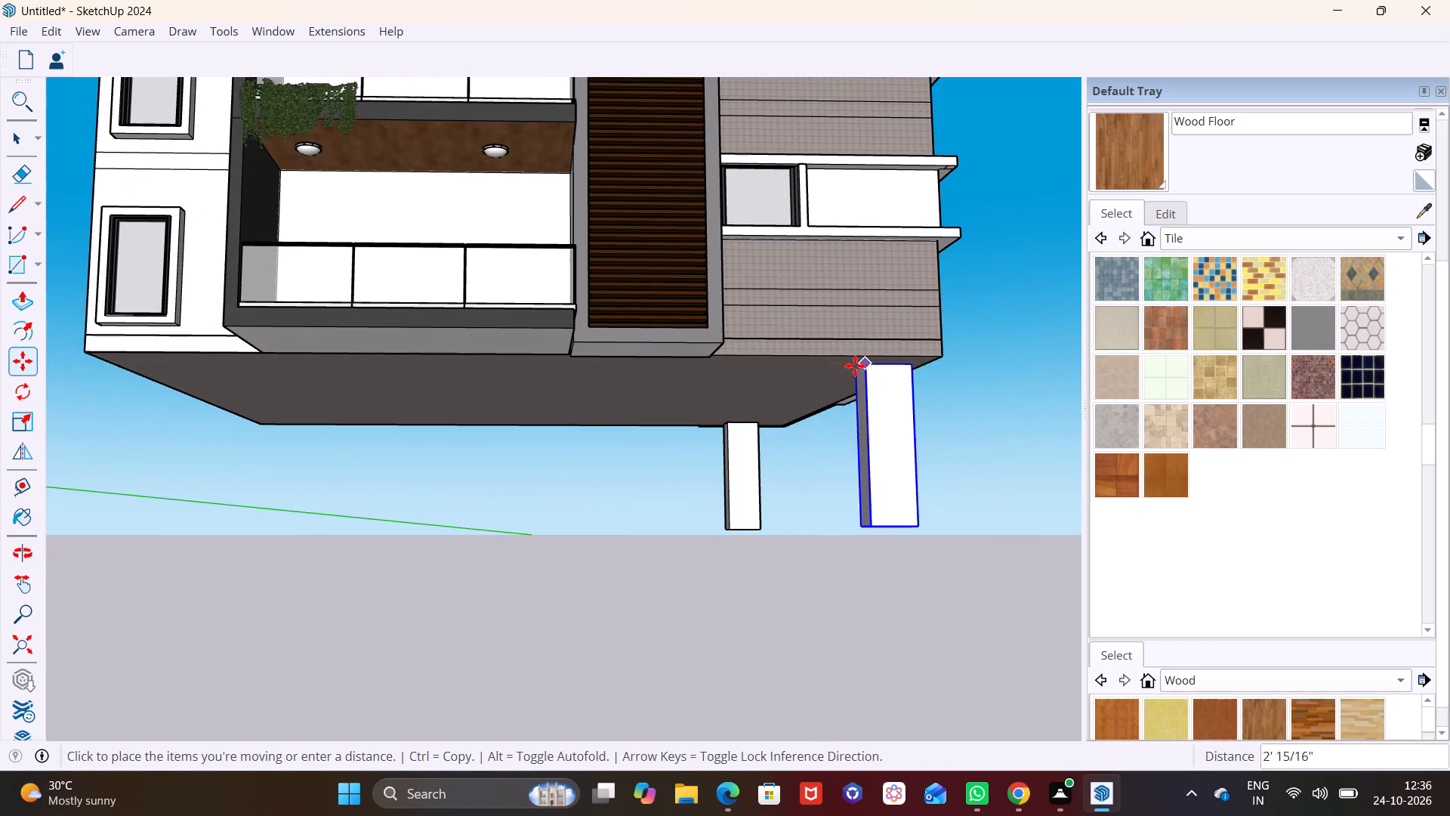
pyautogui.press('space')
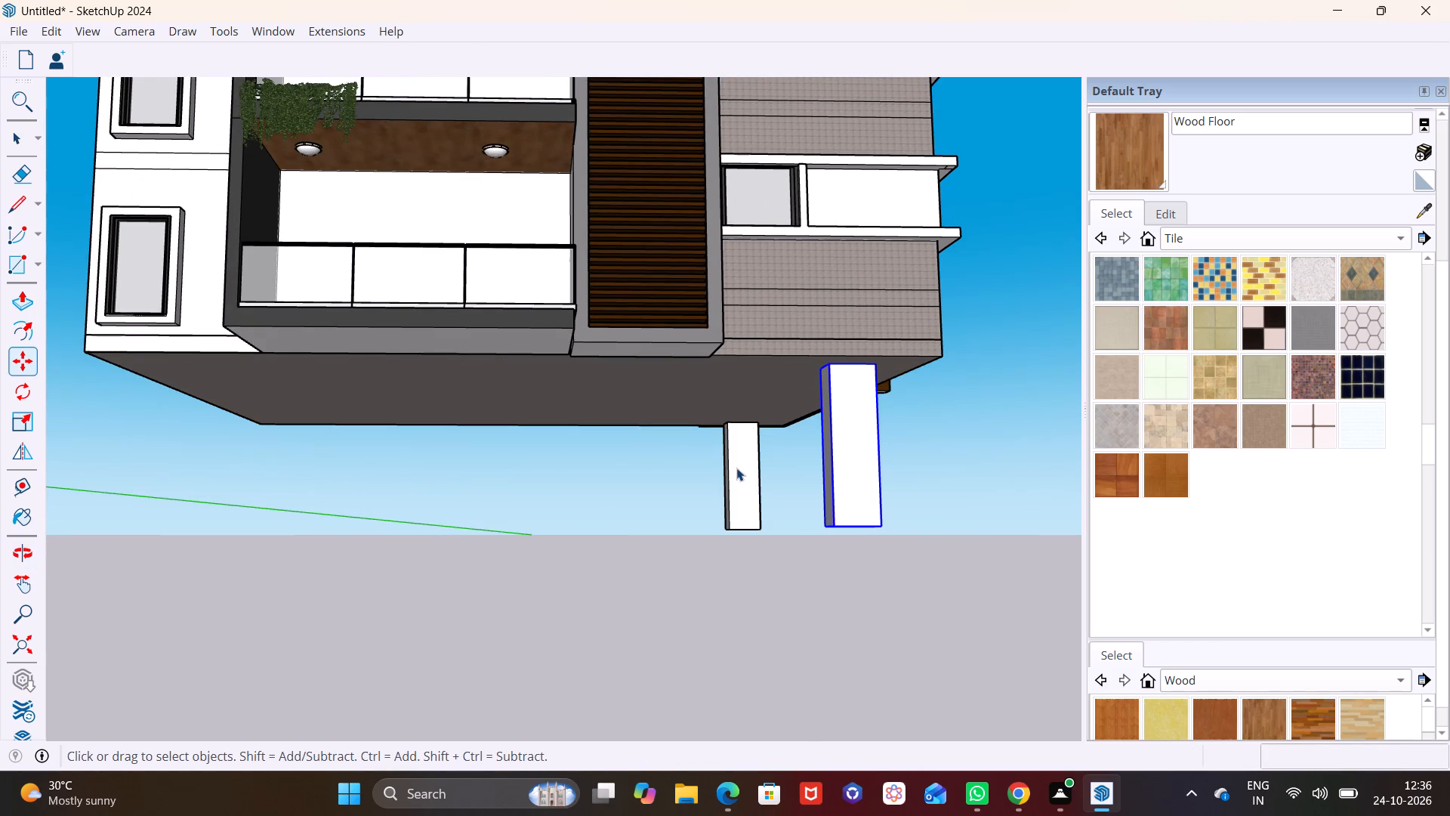
# Copy both columns together along the red axis to the opposite end of the building's underside.
pyautogui.keyDown('ctrl'); pyautogui.click(735, 468); pyautogui.keyUp('ctrl')
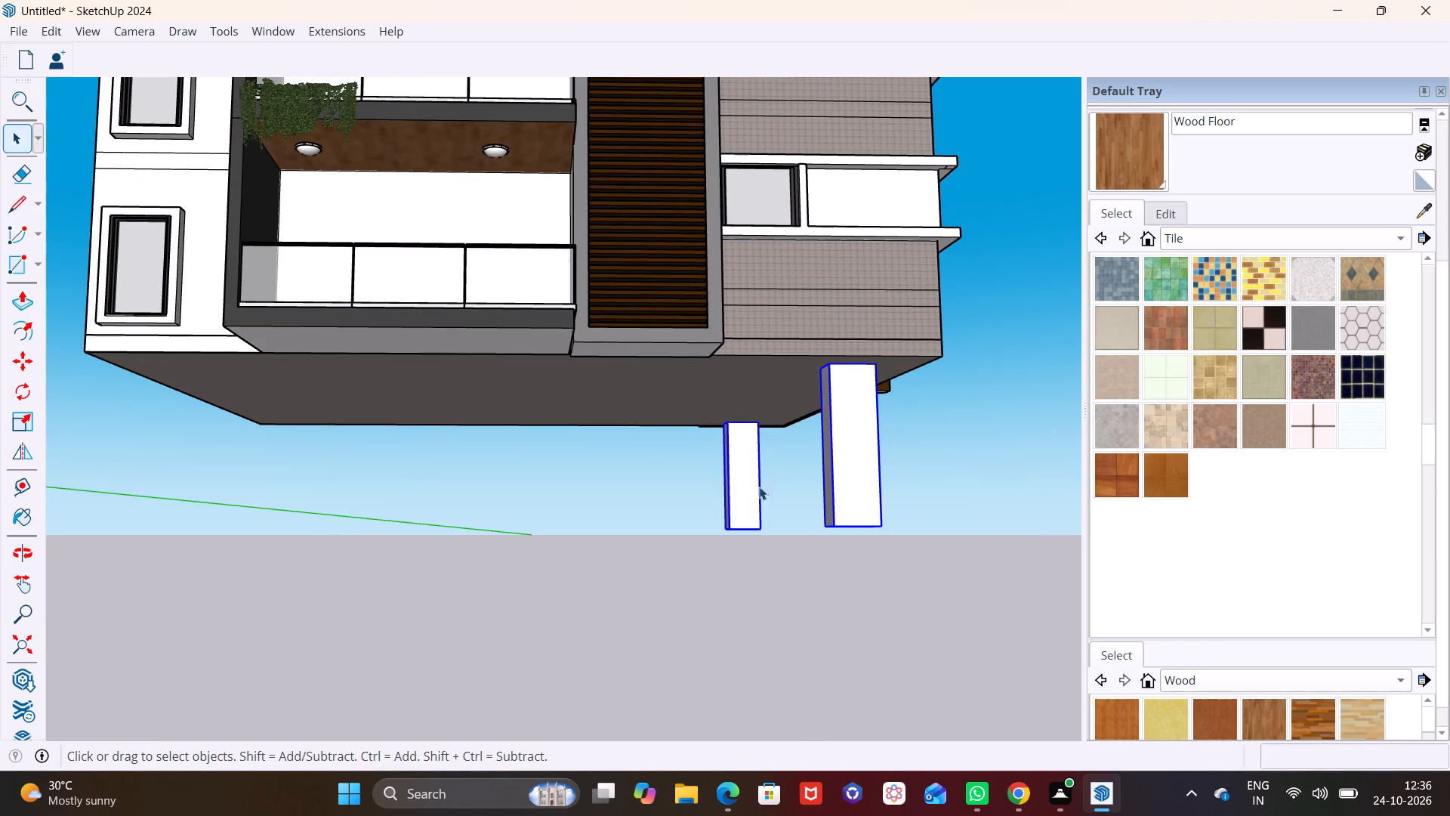
pyautogui.press('m')
pyautogui.click(833, 367)
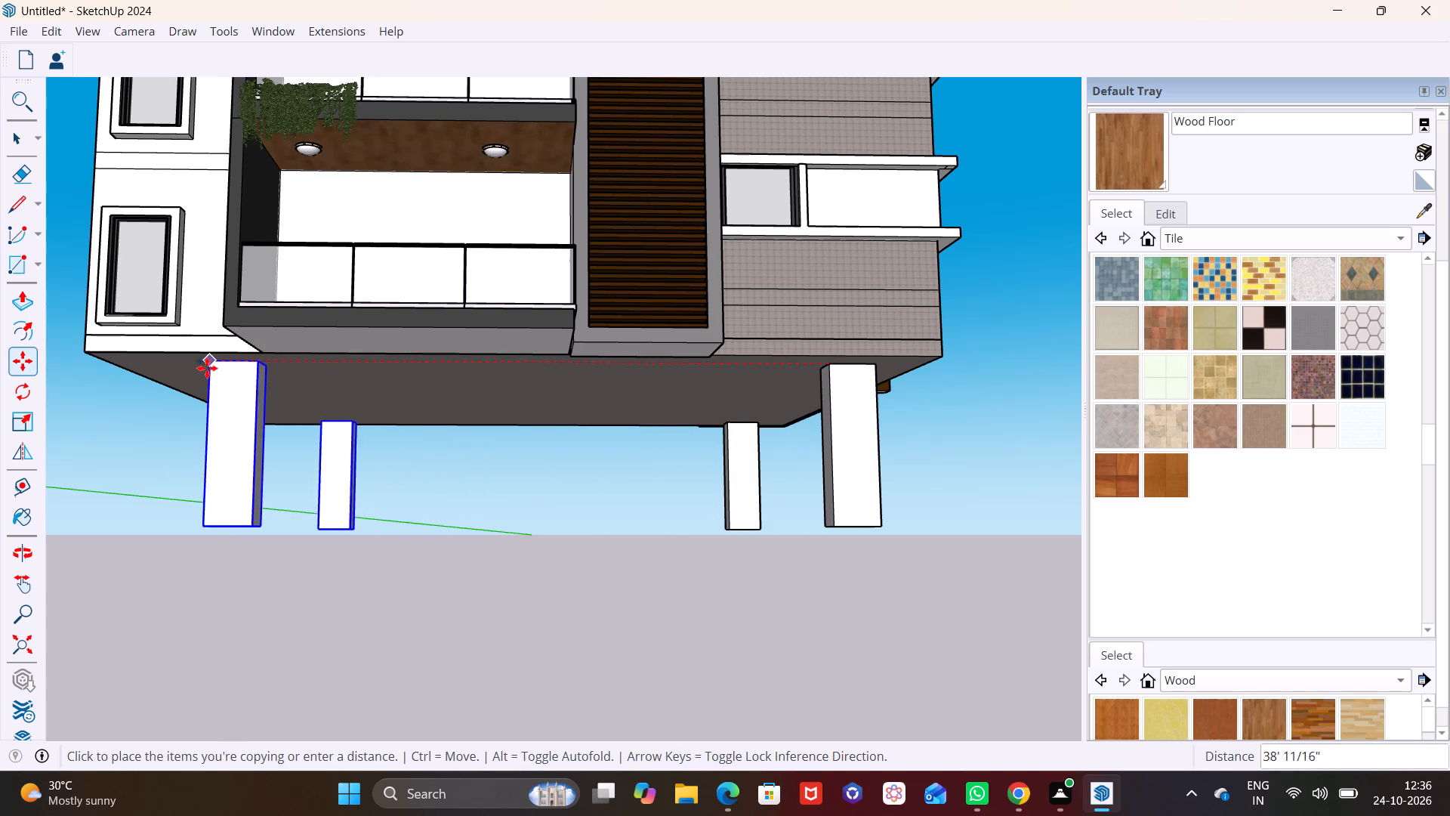
pyautogui.click(153, 366)
pyautogui.press('space')
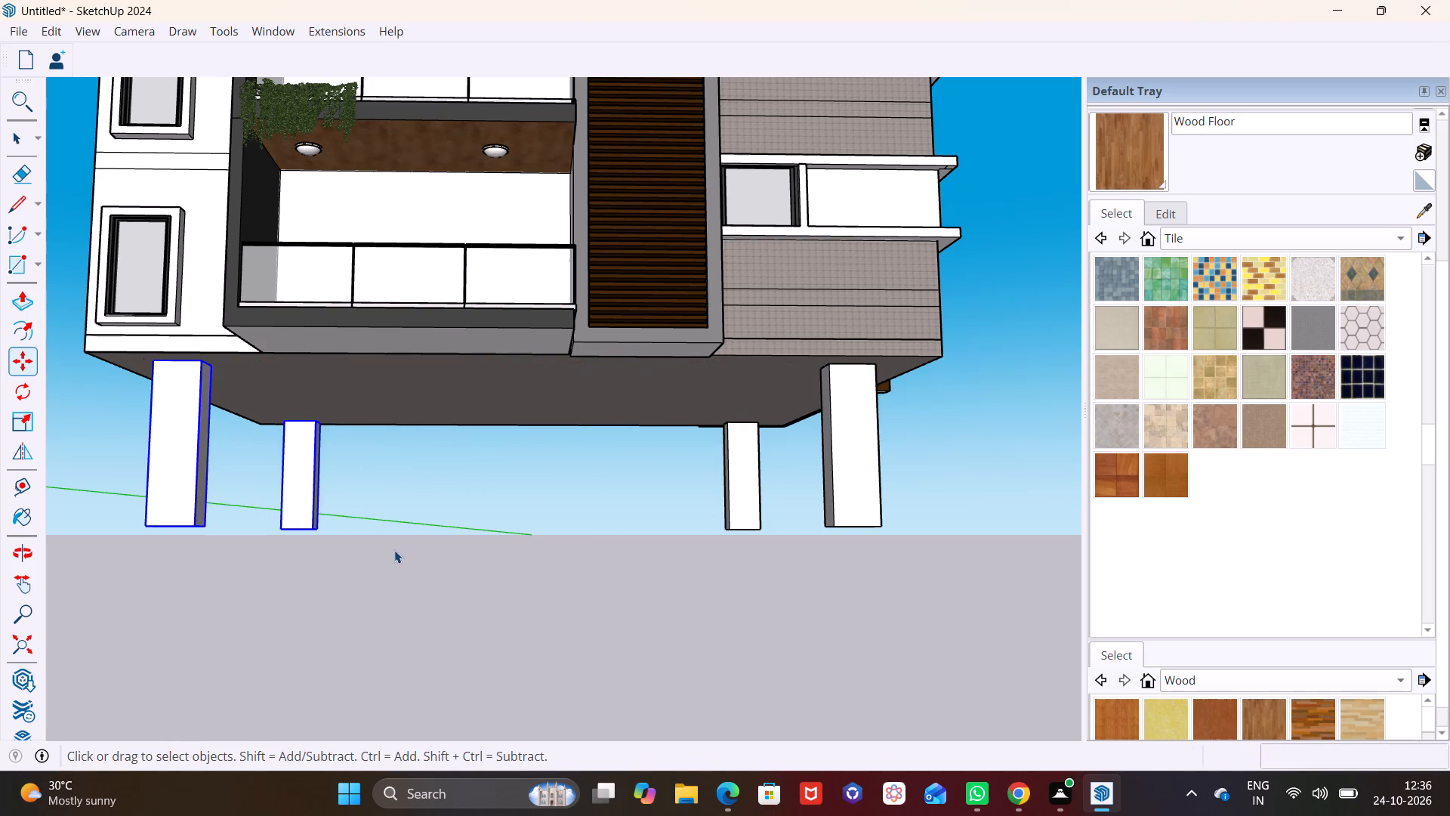
pyautogui.click(403, 558)
# Examine the whole building standing on its columns from several angles.
pyautogui.scroll(-4, 464, 512)
pyautogui.moveTo(541, 490); pyautogui.dragTo(507, 644, button='middle')
pyautogui.scroll(-3, 529, 527)
pyautogui.moveTo(538, 552); pyautogui.dragTo(362, 607, button='middle')
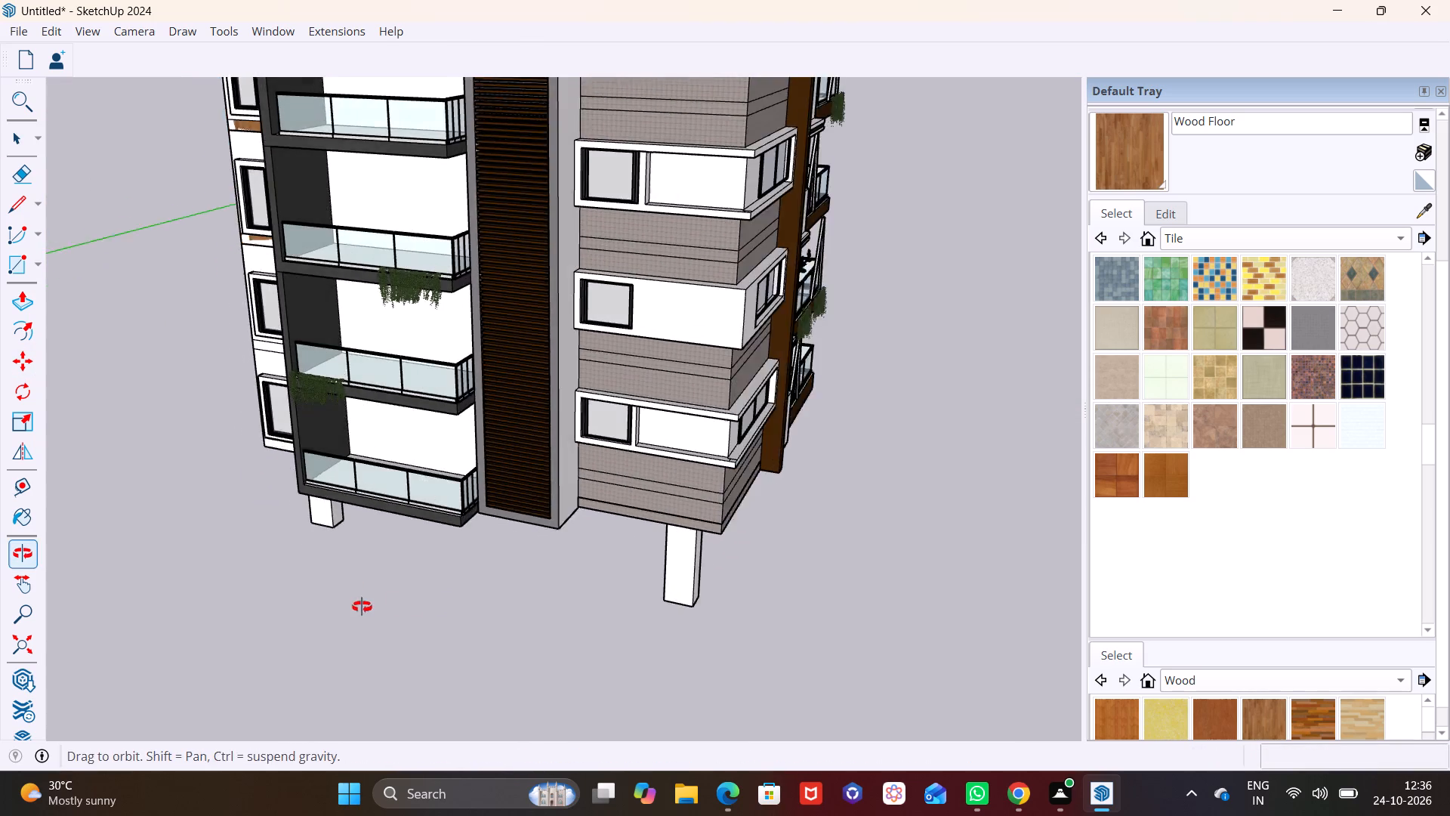
pyautogui.moveTo(362, 607); pyautogui.dragTo(355, 599, button='middle')
pyautogui.scroll(-3, 411, 507)
pyautogui.moveTo(454, 517); pyautogui.dragTo(440, 364, button='middle')
pyautogui.scroll(-6, 471, 436)
pyautogui.keyDown('shift'); pyautogui.moveTo(502, 496); pyautogui.dragTo(513, 640, button='middle'); pyautogui.keyUp('shift')
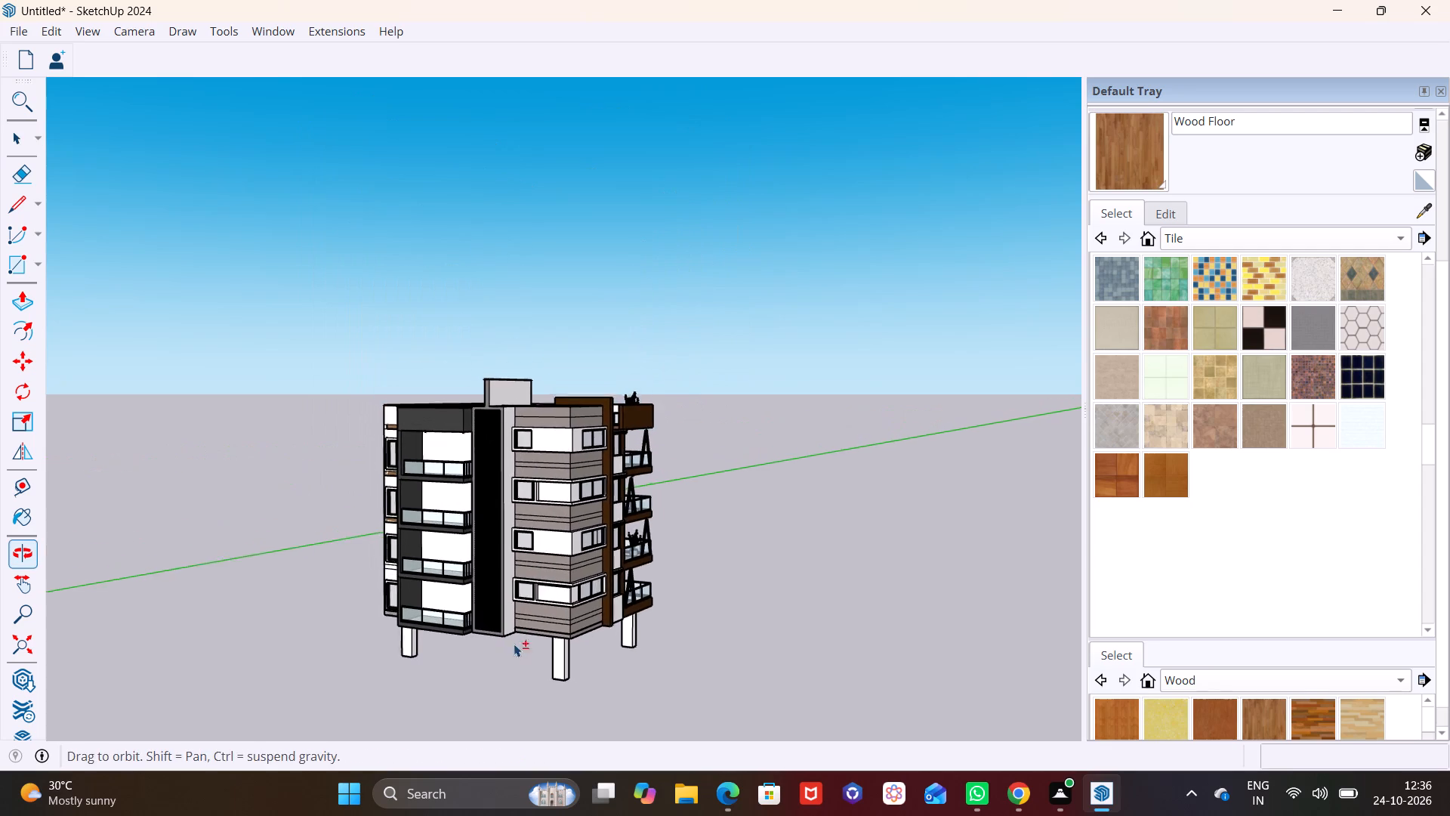
pyautogui.moveTo(529, 555); pyautogui.dragTo(506, 628, button='middle')
pyautogui.scroll(6, 531, 572)
pyautogui.moveTo(539, 553); pyautogui.dragTo(559, 488, button='middle')
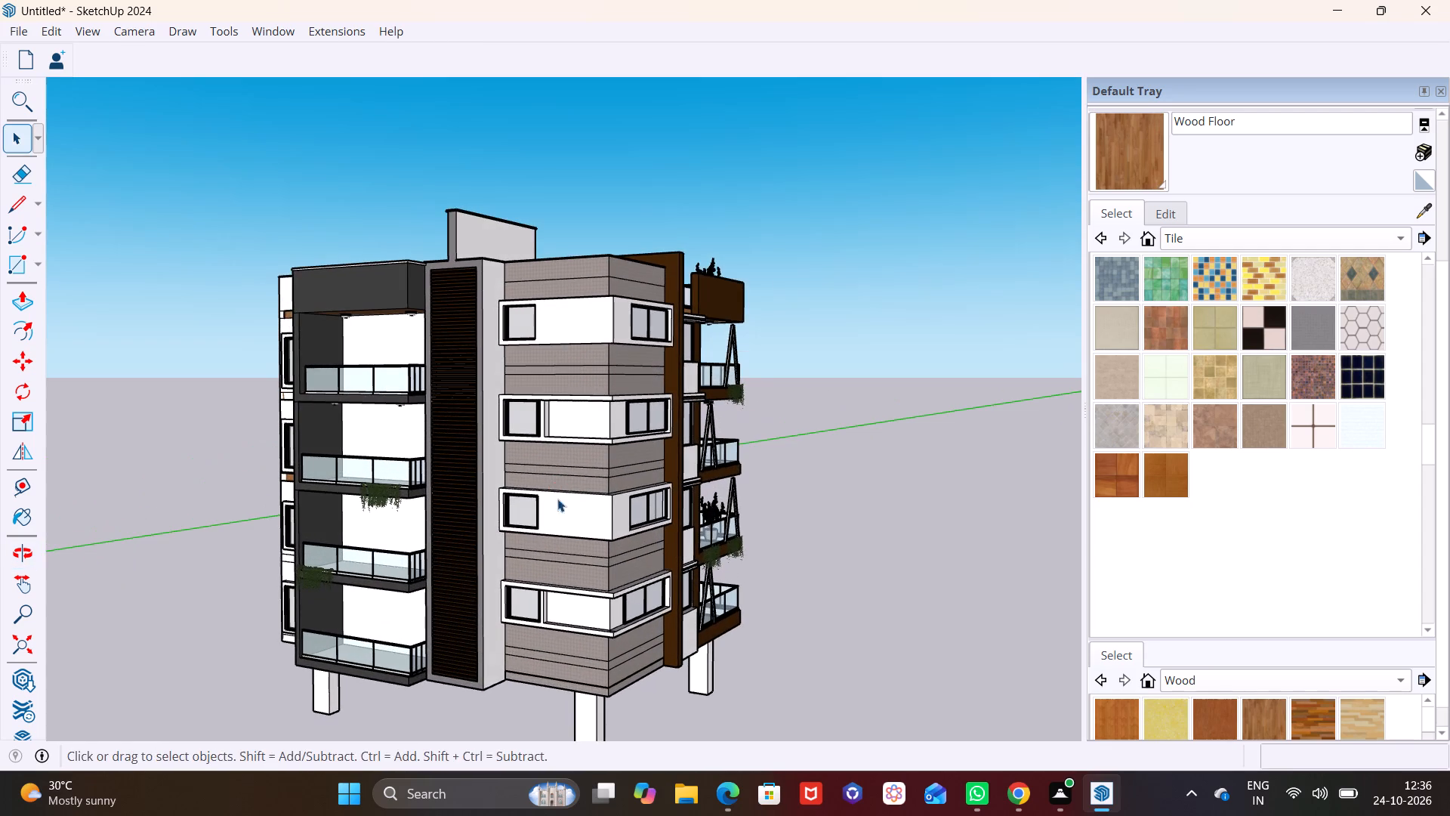
pyautogui.moveTo(557, 551); pyautogui.dragTo(589, 487, button='middle')
pyautogui.scroll(-2, 592, 490)
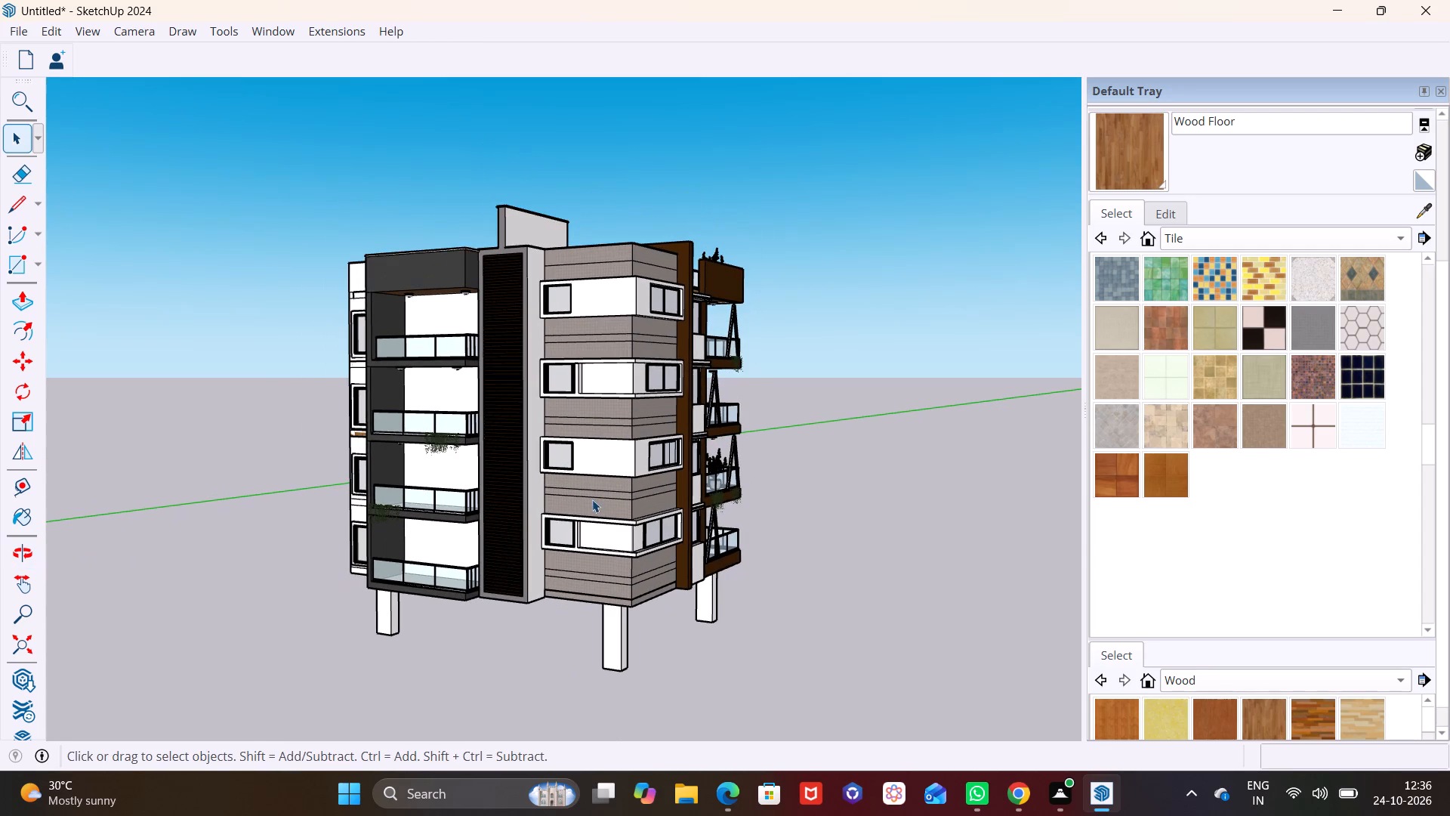
pyautogui.keyDown('shift'); pyautogui.moveTo(585, 521); pyautogui.dragTo(586, 487, button='middle'); pyautogui.keyUp('shift')
pyautogui.moveTo(563, 538); pyautogui.dragTo(560, 548, button='middle')
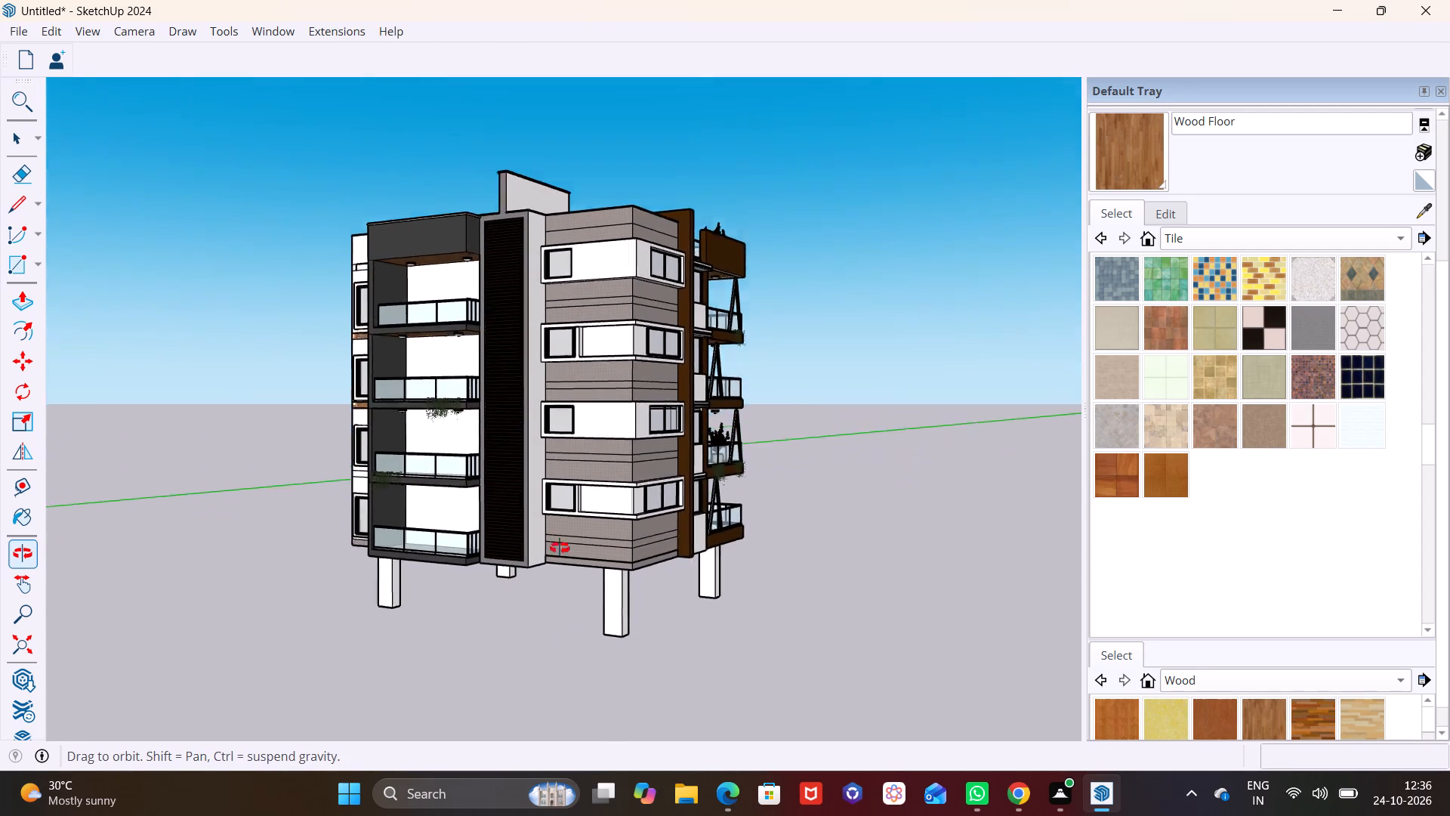
pyautogui.moveTo(560, 548); pyautogui.dragTo(560, 555, button='middle')
# Draw a rectangle about 1' 10" by 1' 5" within the bottom face of the column below the clad corner.
pyautogui.moveTo(597, 580); pyautogui.dragTo(663, 401, button='middle')
pyautogui.moveTo(657, 579); pyautogui.dragTo(670, 443, button='middle')
pyautogui.scroll(5, 603, 601)
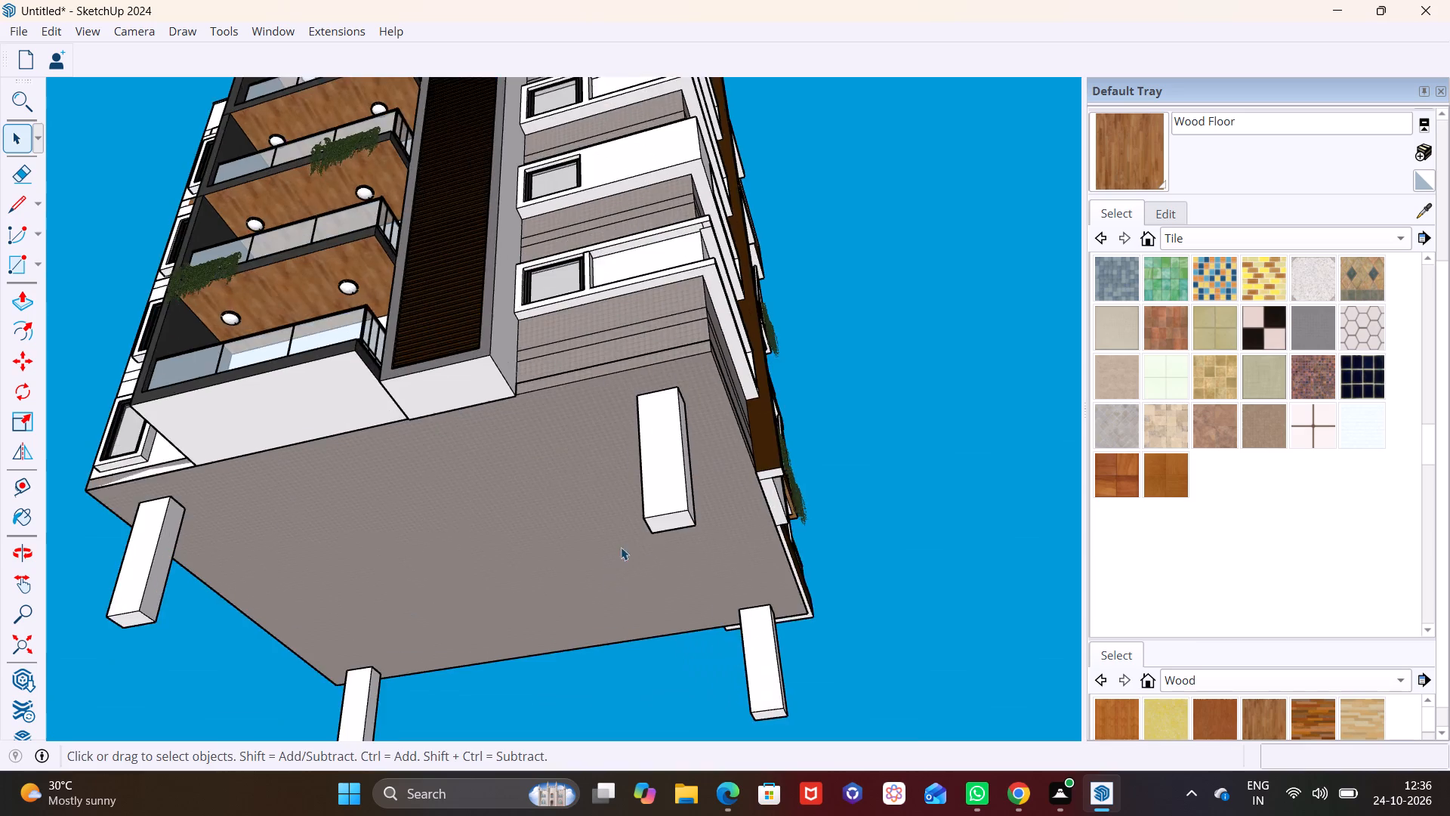
pyautogui.moveTo(621, 533); pyautogui.dragTo(654, 403, button='middle')
pyautogui.click(39, 265)
pyautogui.click(59, 290)
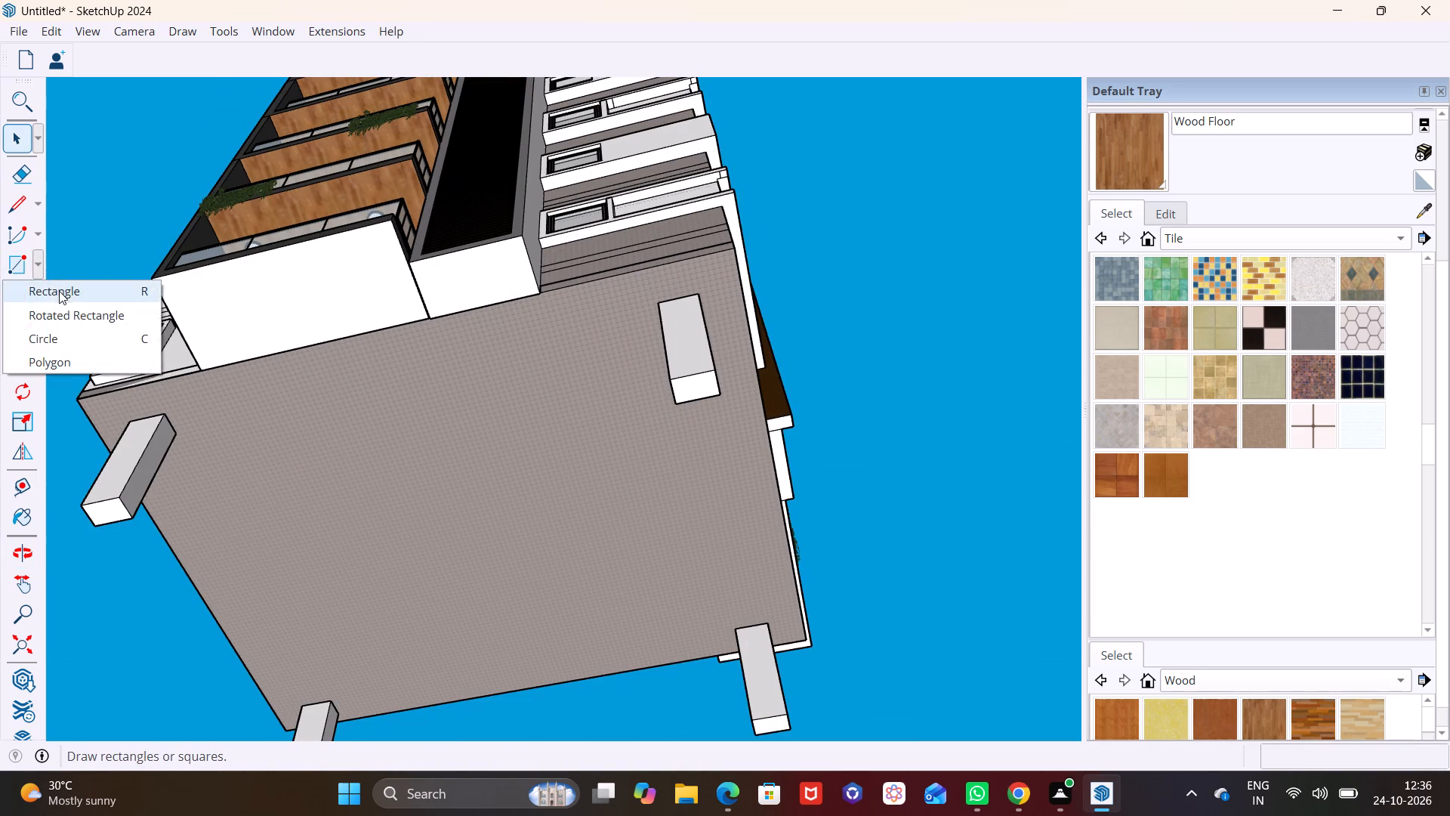
pyautogui.scroll(8, 690, 389)
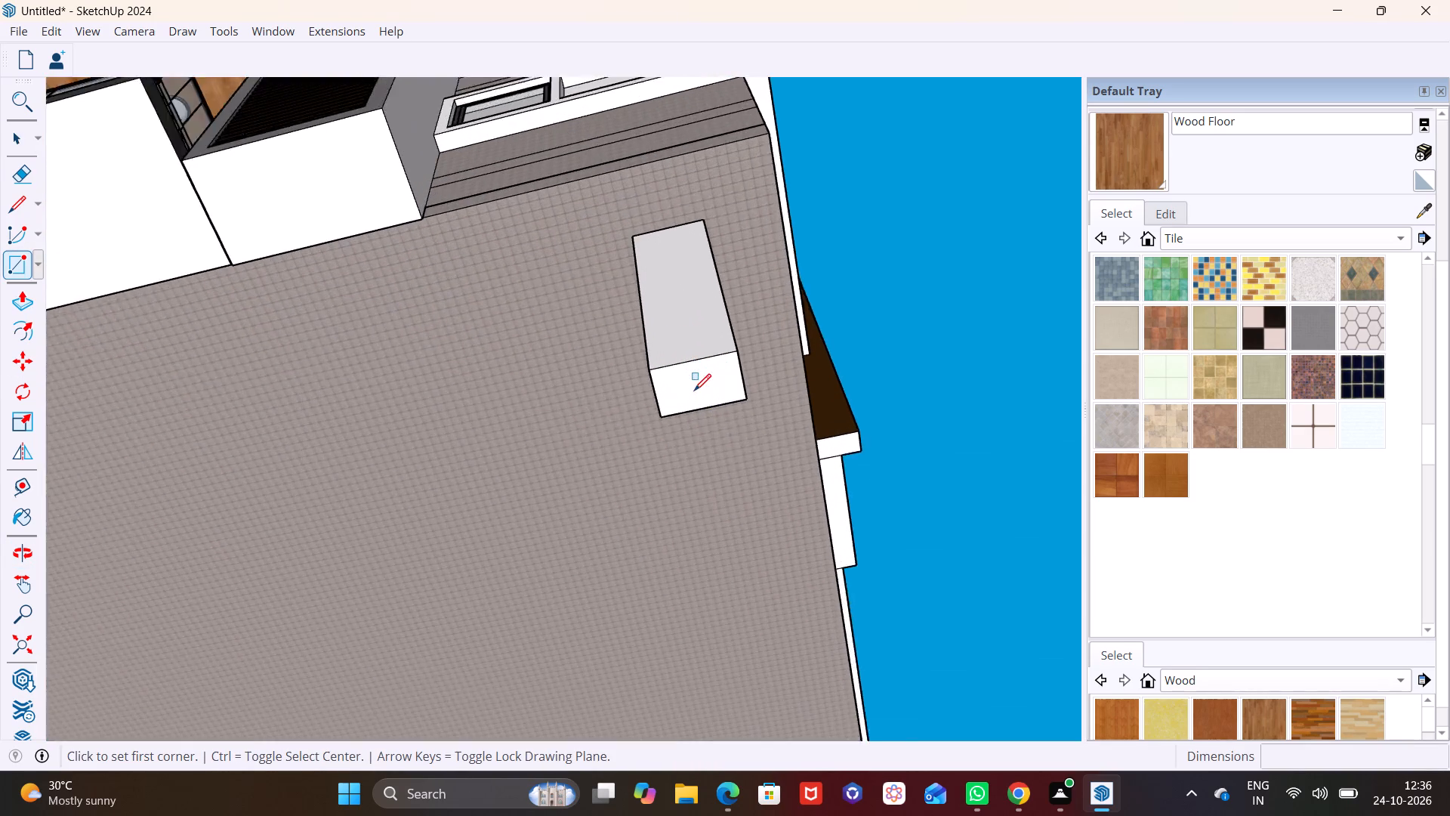
pyautogui.scroll(3, 694, 391)
pyautogui.click(657, 366)
pyautogui.click(743, 397)
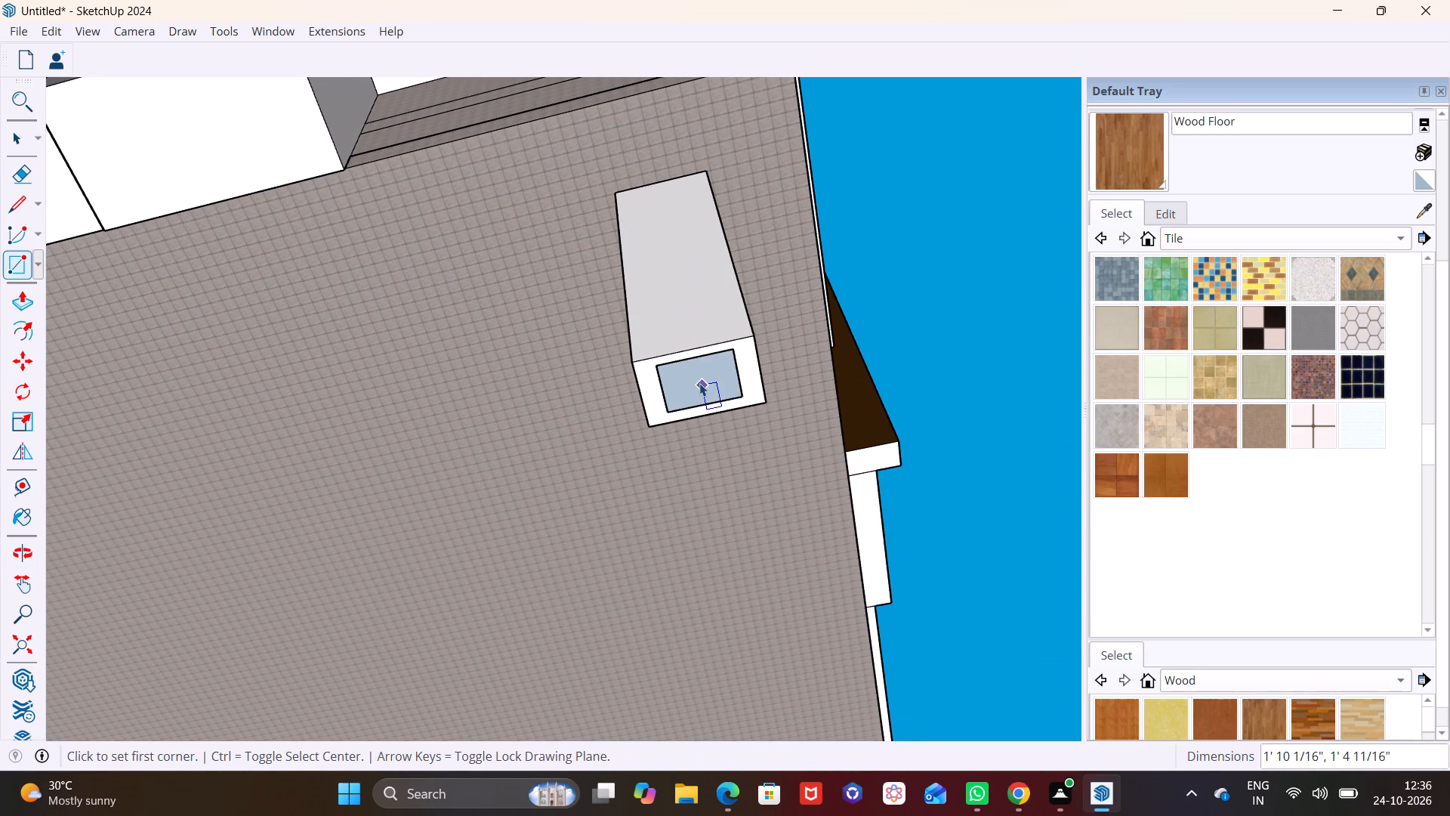
pyautogui.press('space')
# Push/Pull the small rectangle at the column's bottom outward by about 8".
pyautogui.click(698, 382)
pyautogui.click(11, 297)
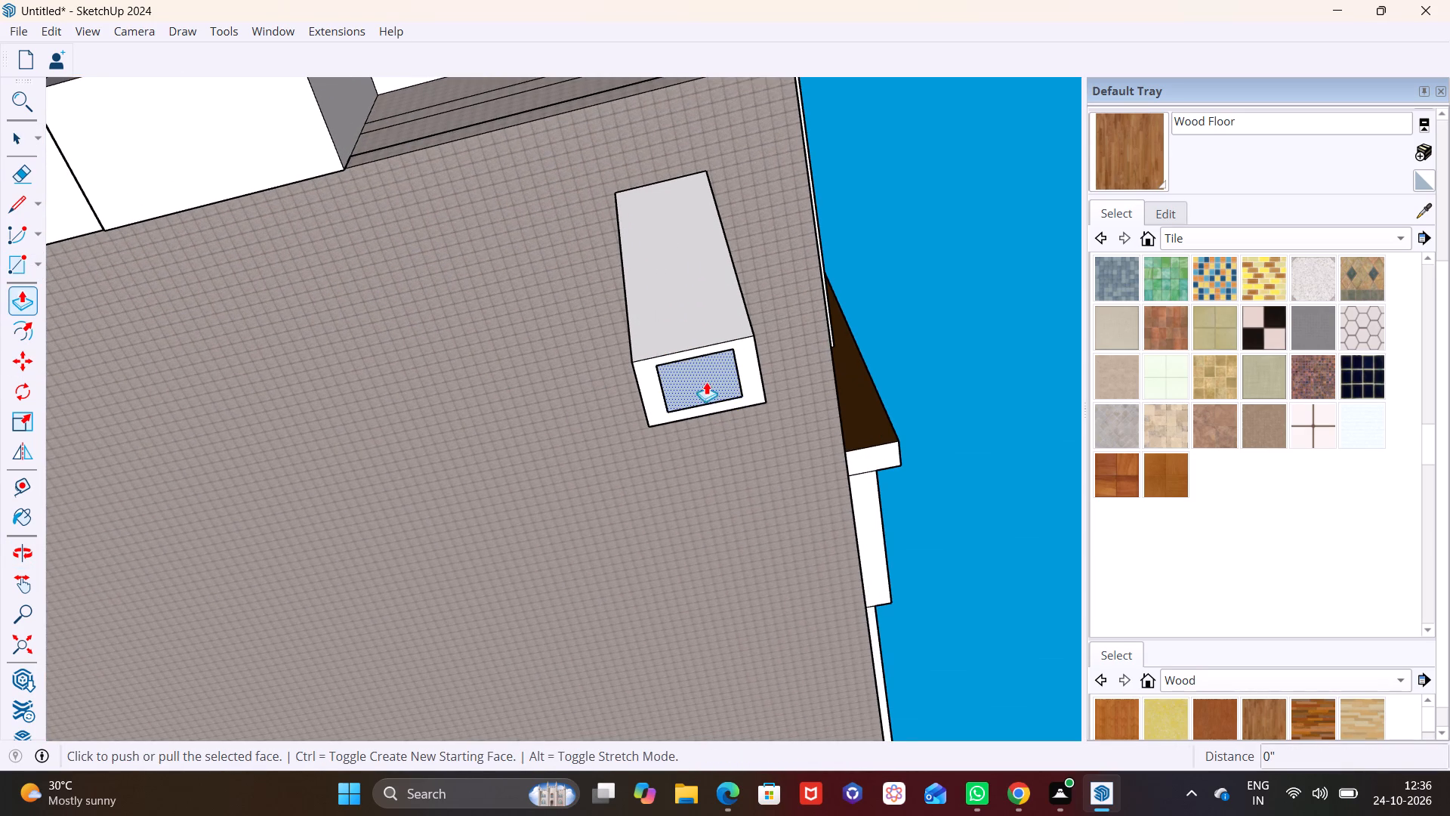
pyautogui.click(706, 382)
pyautogui.click(703, 406)
pyautogui.moveTo(711, 366); pyautogui.dragTo(649, 583, button='middle')
pyautogui.scroll(2, 629, 610)
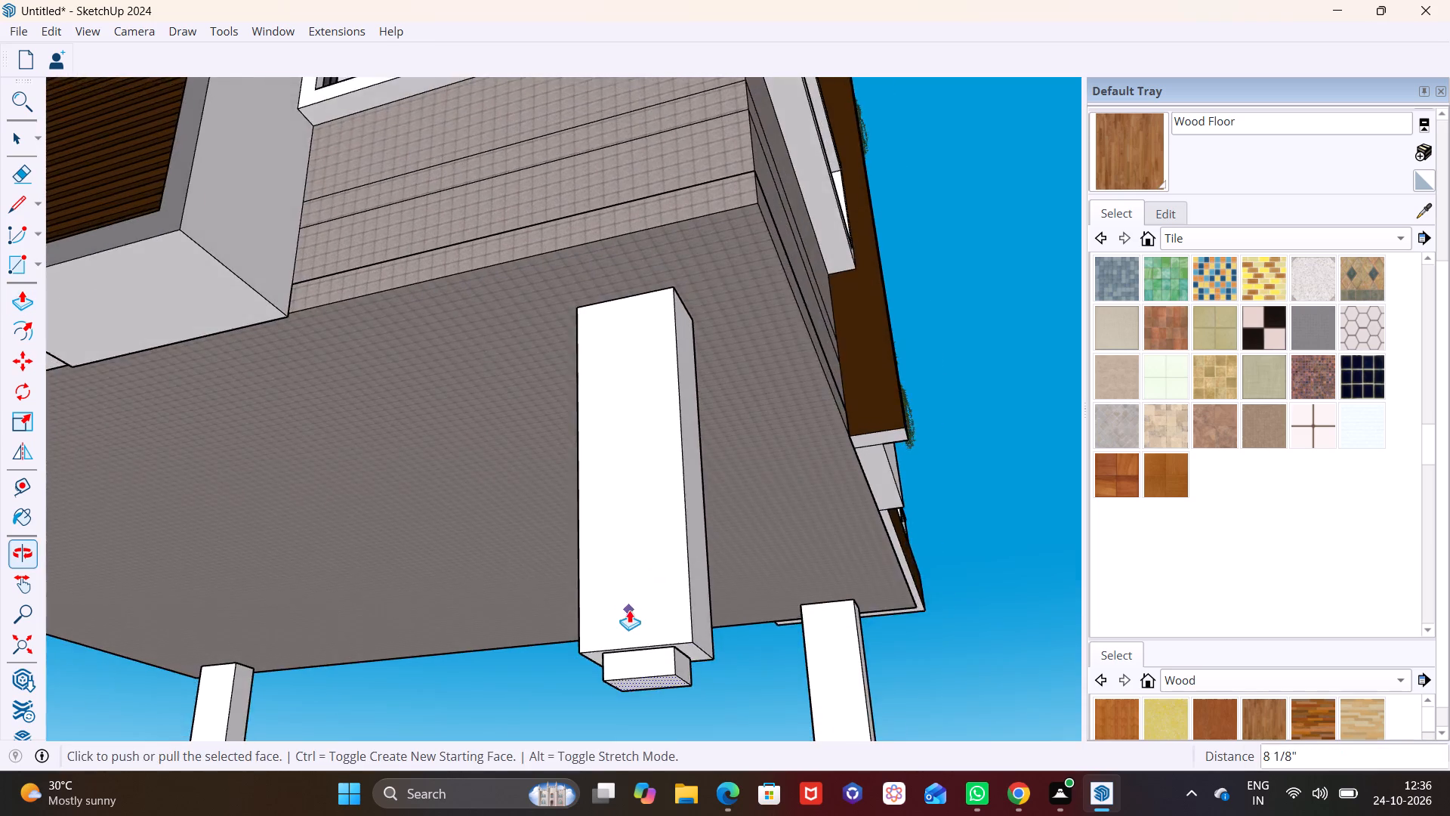
# Push/Pull one side of the small block under the clad-corner column outward by just over 6' into a long strip.
pyautogui.keyDown('shift'); pyautogui.moveTo(643, 631); pyautogui.dragTo(634, 376, button='middle'); pyautogui.keyUp('shift')
pyautogui.moveTo(633, 402); pyautogui.dragTo(564, 579, button='middle')
pyautogui.scroll(1, 640, 593)
pyautogui.keyDown('shift'); pyautogui.moveTo(646, 577); pyautogui.dragTo(596, 346, button='middle'); pyautogui.keyUp('shift')
pyautogui.press('space')
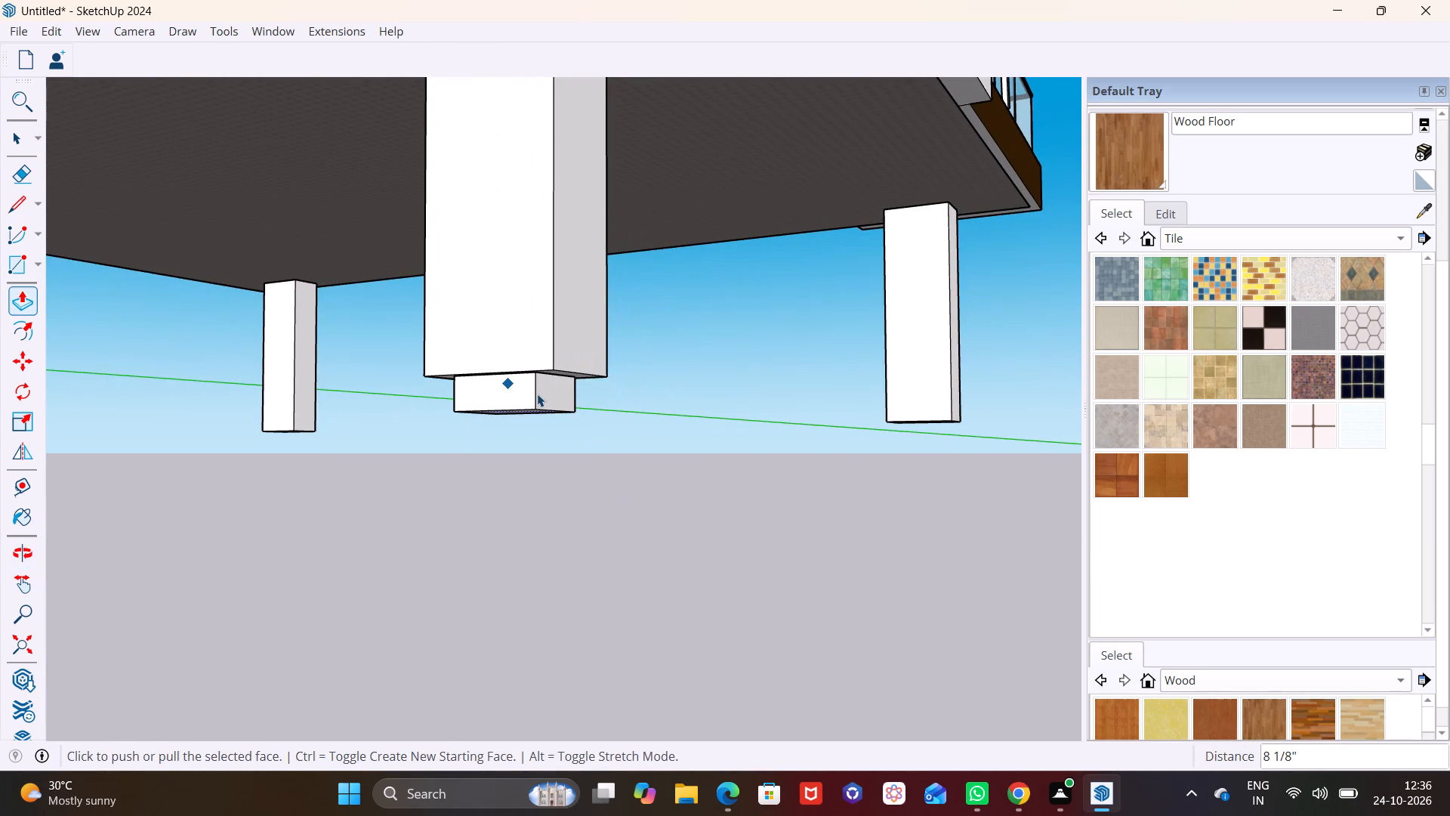
pyautogui.click(540, 394)
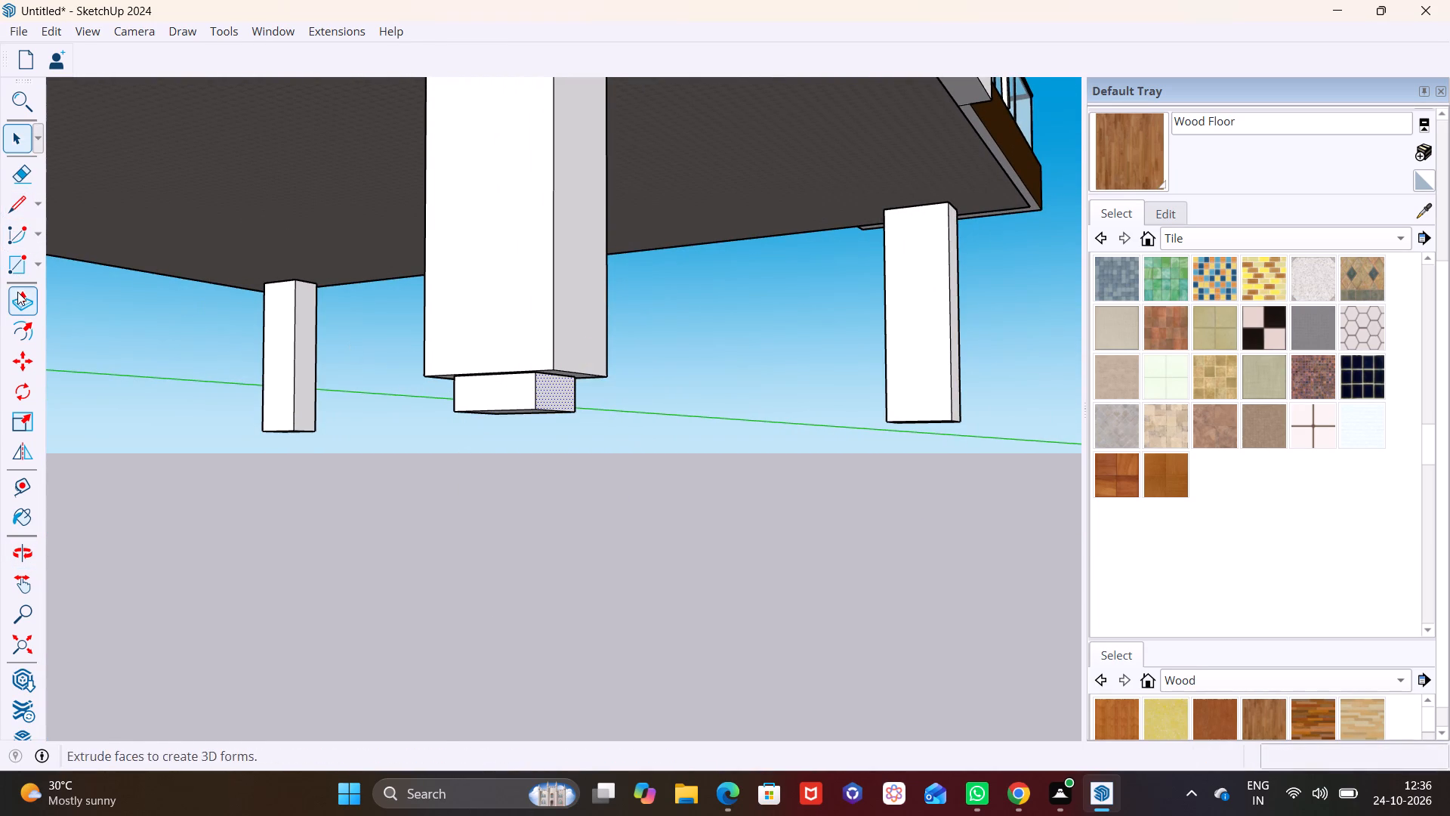
pyautogui.click(17, 292)
pyautogui.click(549, 384)
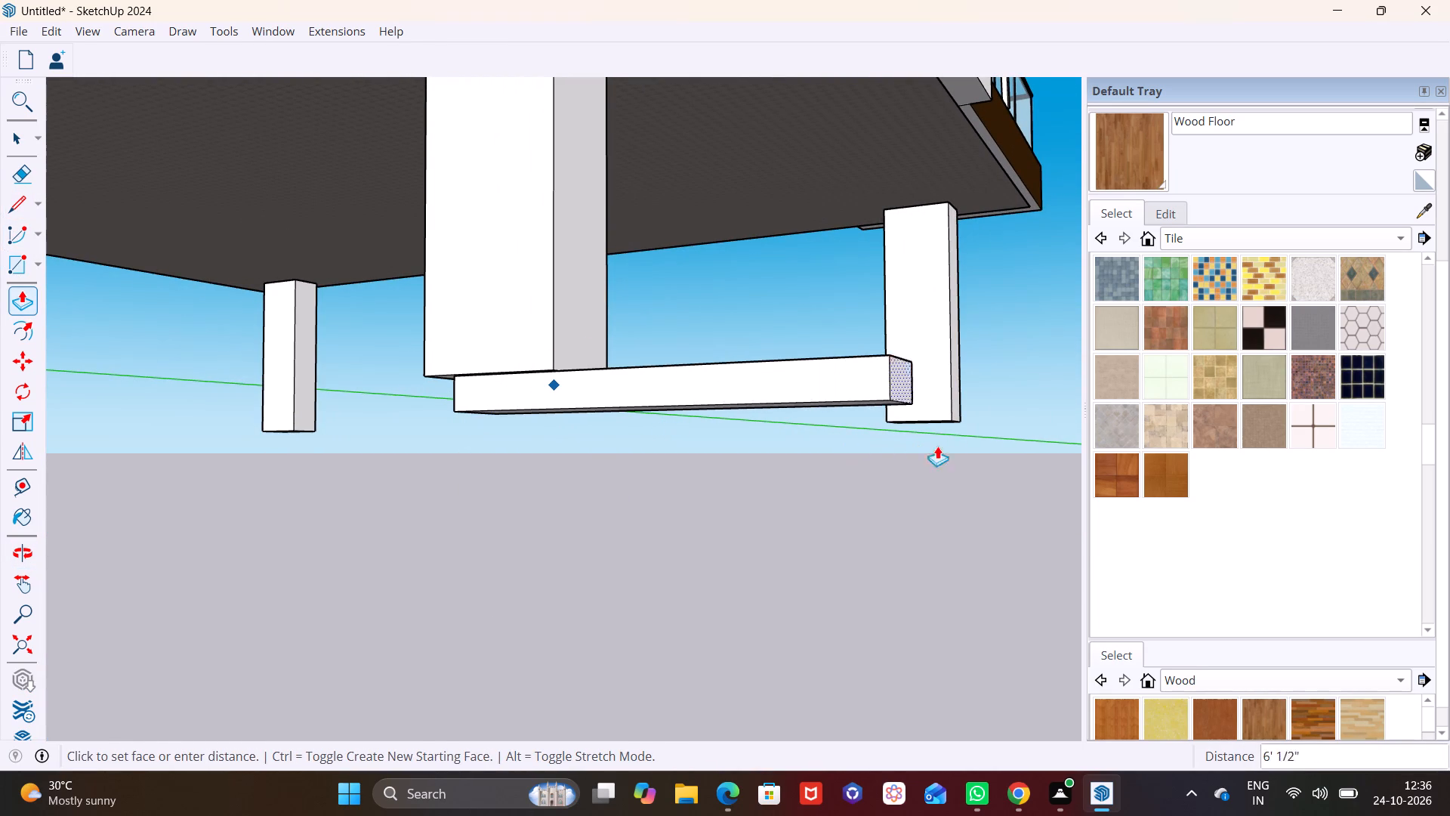
pyautogui.click(967, 446)
pyautogui.press('space')
# Push/Pull the strip's opposite end in stages until it runs beneath and past the neighbouring column on that facade.
pyautogui.moveTo(495, 388); pyautogui.dragTo(1004, 427, button='middle')
pyautogui.scroll(-3, 552, 354)
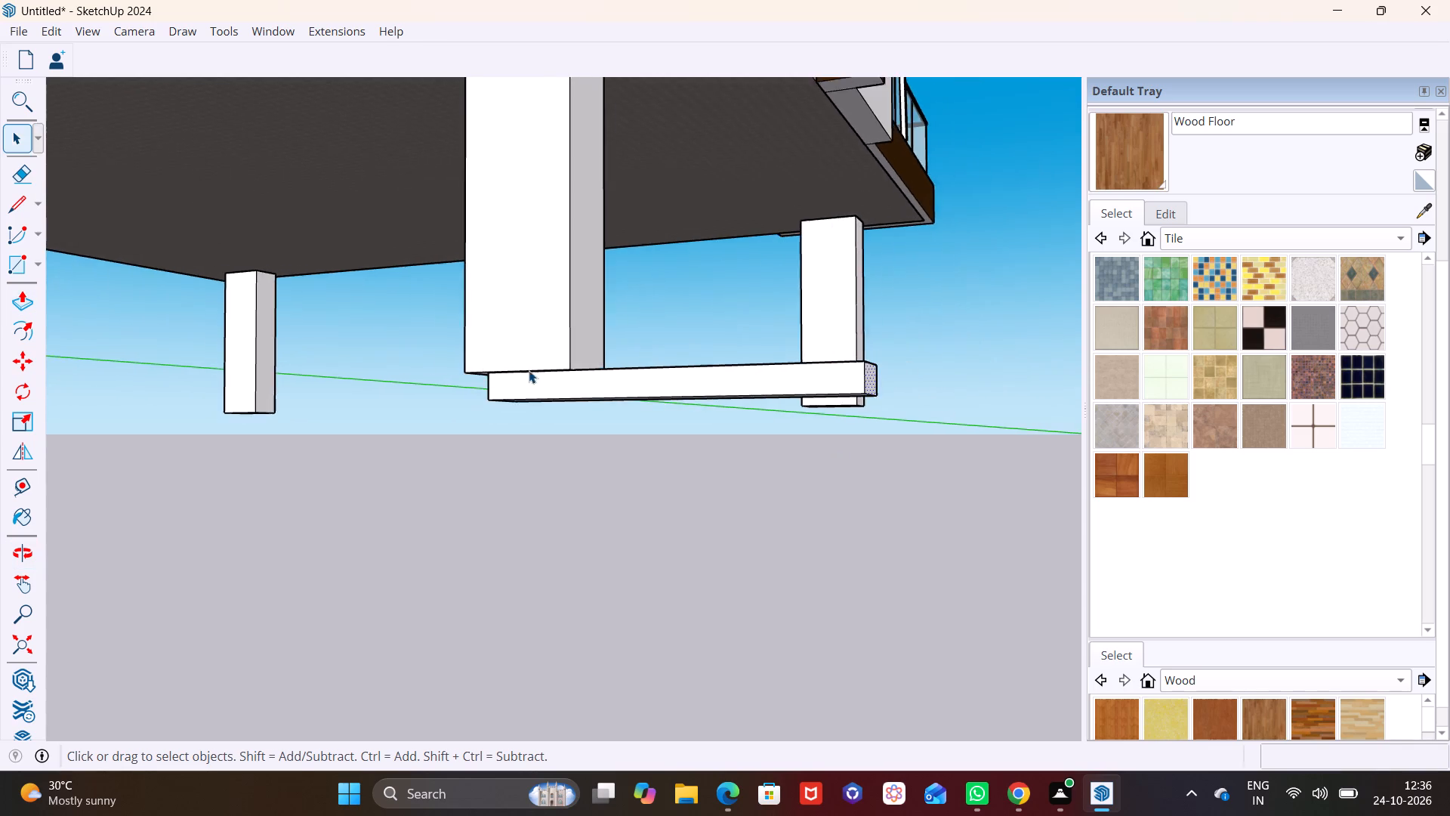
pyautogui.moveTo(528, 371); pyautogui.dragTo(902, 437, button='middle')
pyautogui.scroll(-1, 902, 437)
pyautogui.scroll(4, 863, 446)
pyautogui.click(846, 441)
pyautogui.click(830, 439)
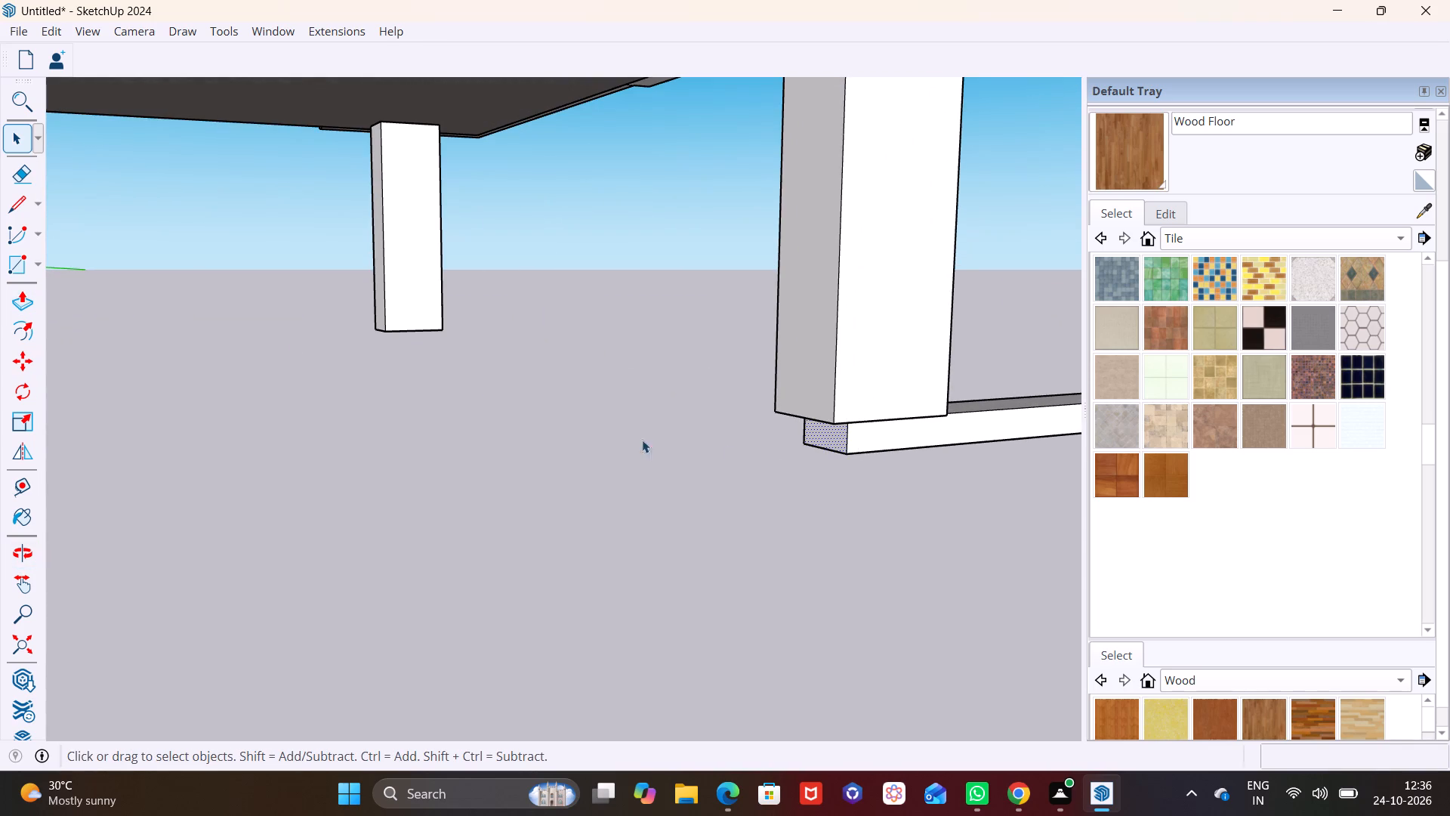
pyautogui.click(24, 300)
pyautogui.moveTo(836, 436); pyautogui.dragTo(764, 460)
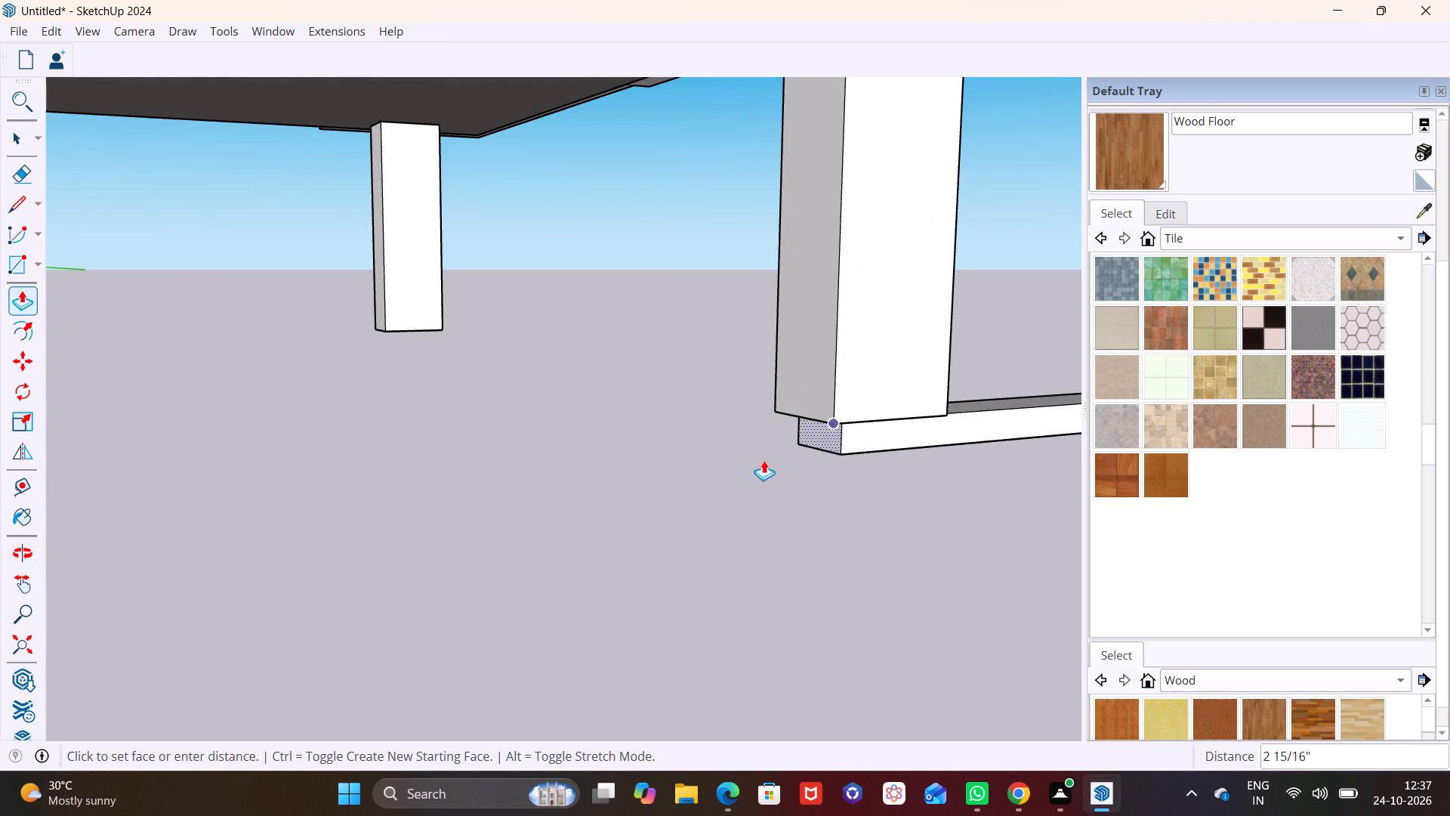
pyautogui.moveTo(764, 460); pyautogui.dragTo(353, 502)
pyautogui.scroll(-9, 340, 502)
pyautogui.moveTo(336, 498); pyautogui.dragTo(832, 426, button='middle')
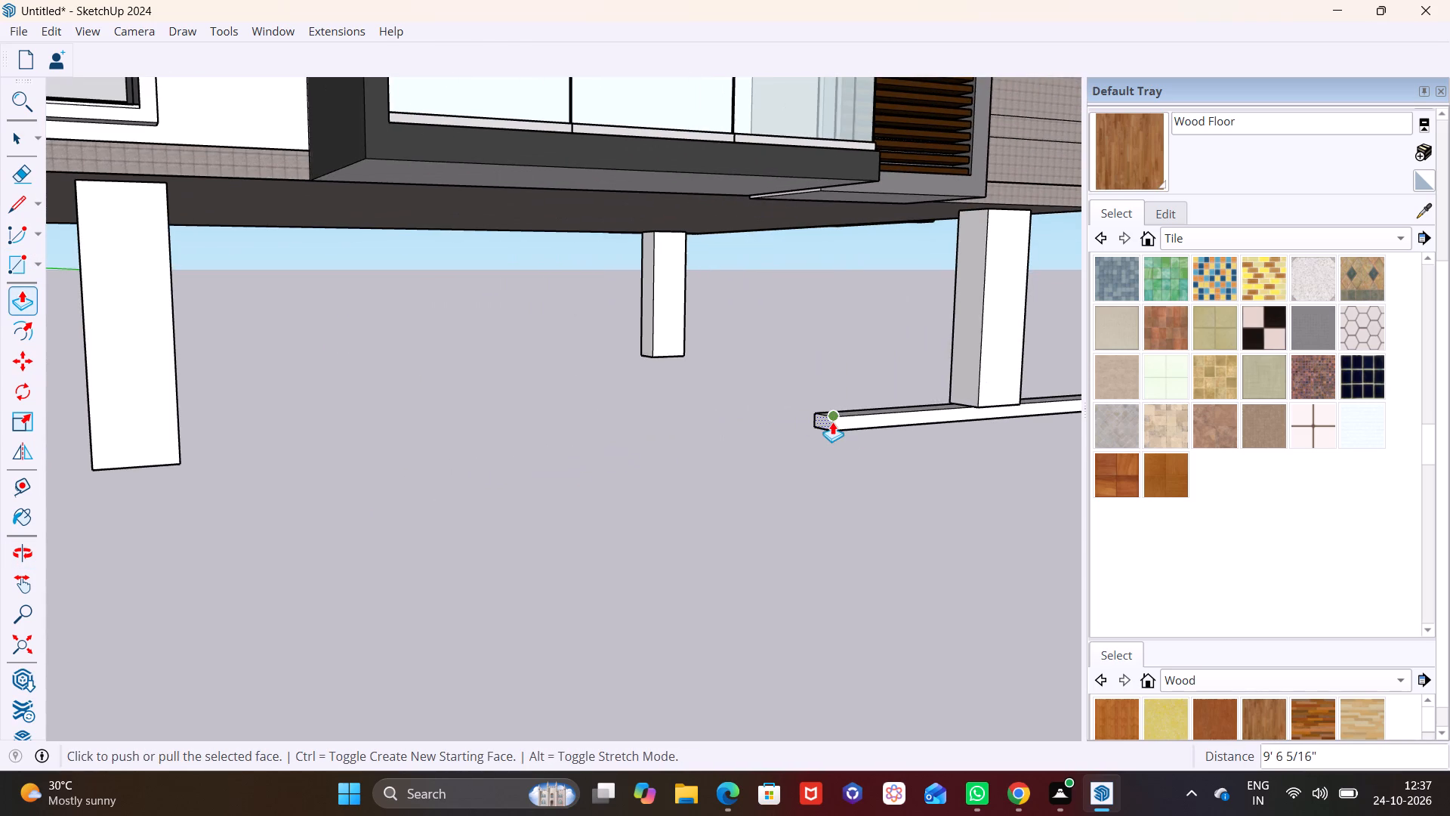
pyautogui.moveTo(829, 421); pyautogui.dragTo(0, 479)
pyautogui.click(106, 470)
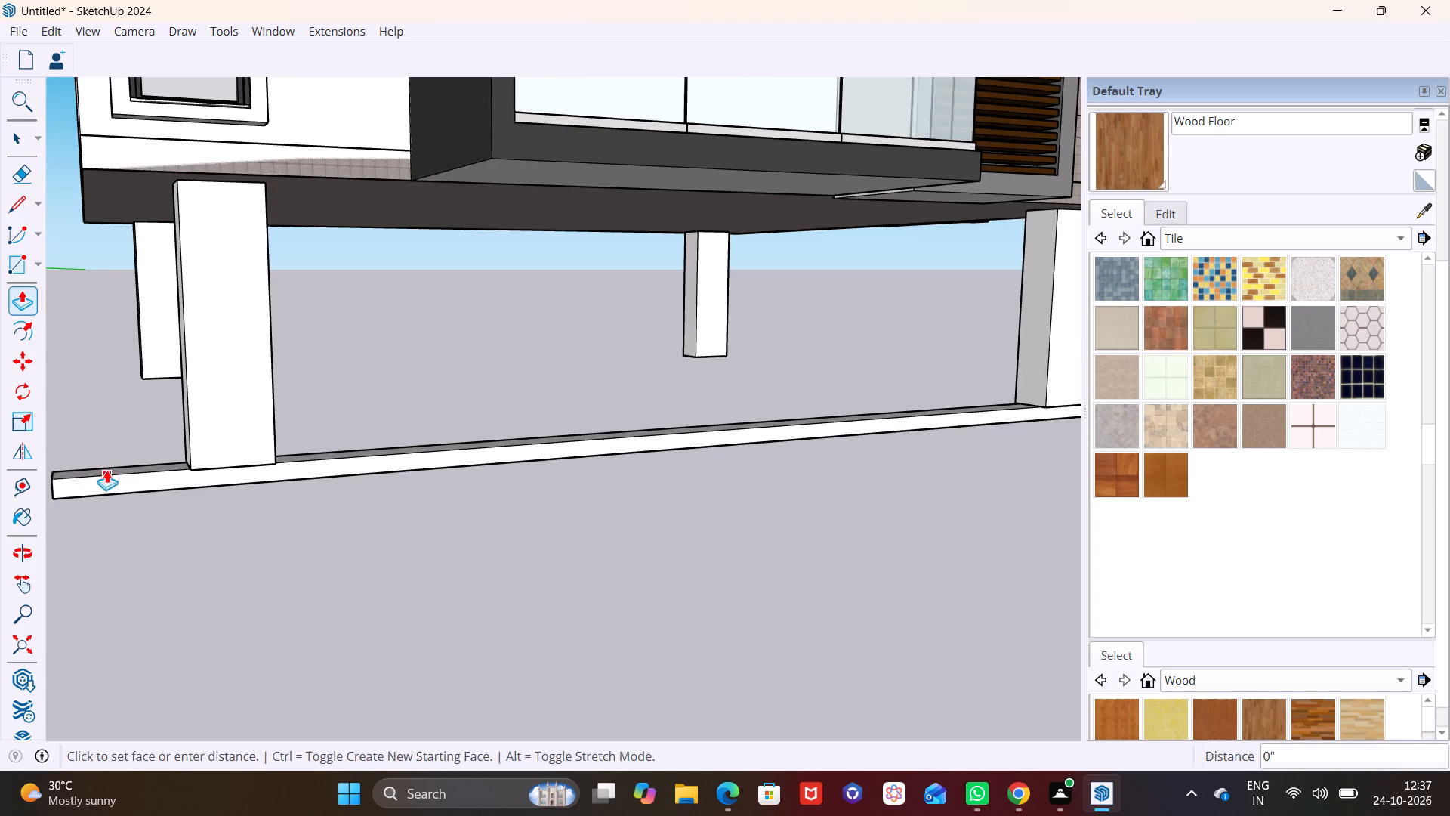
pyautogui.press('space')
# Push/Pull the strip's inner long side beneath all four columns to form a base slab, about 14' 7" plus over 22' more.
pyautogui.scroll(-3, 466, 444)
pyautogui.moveTo(643, 384); pyautogui.dragTo(282, 555, button='middle')
pyautogui.scroll(-1, 282, 555)
pyautogui.scroll(-3, 564, 456)
pyautogui.moveTo(639, 499); pyautogui.dragTo(310, 471, button='middle')
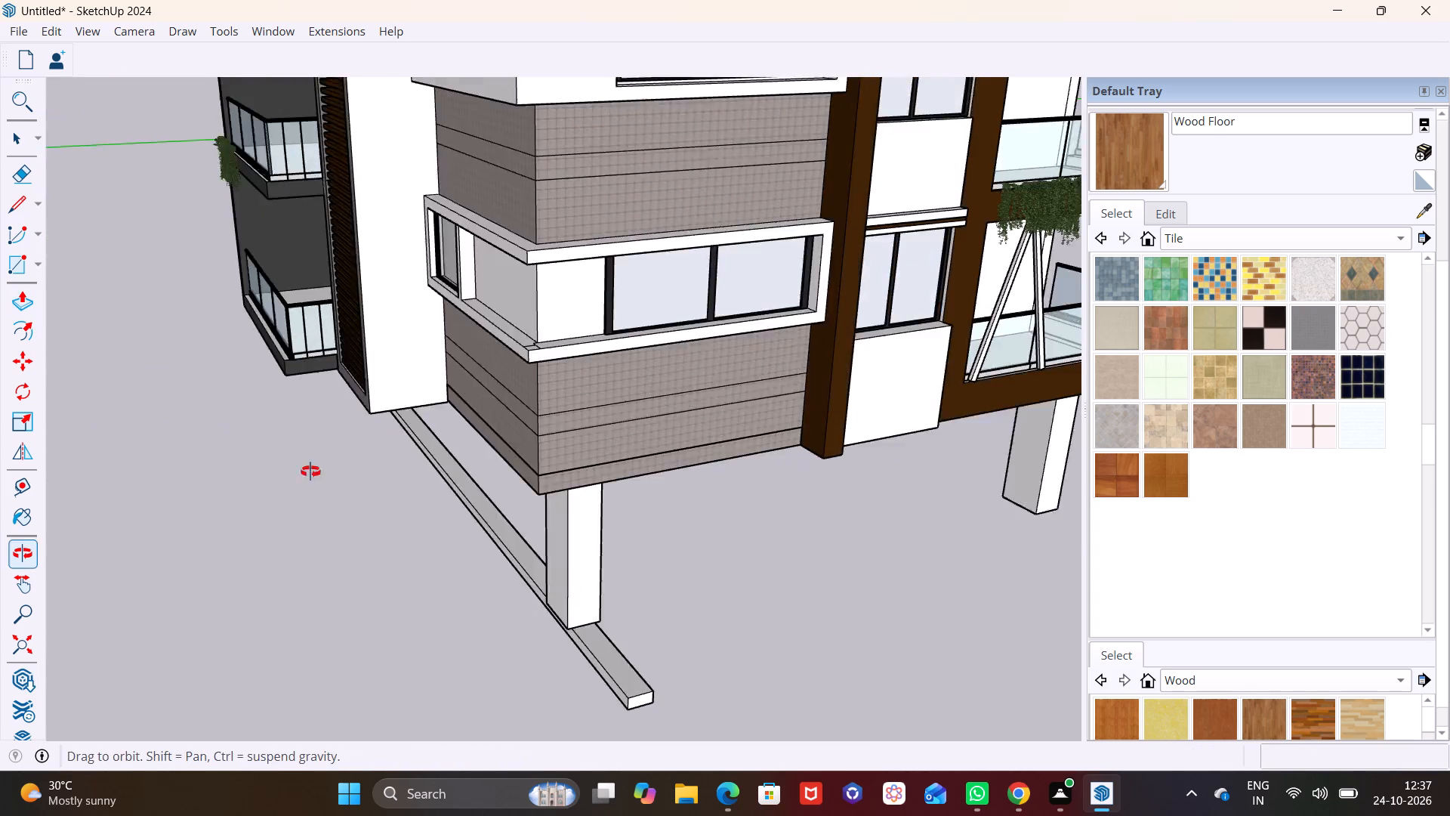
pyautogui.moveTo(310, 471); pyautogui.dragTo(164, 434, button='middle')
pyautogui.scroll(5, 753, 682)
pyautogui.moveTo(638, 557); pyautogui.dragTo(409, 408, button='middle')
pyautogui.click(396, 499)
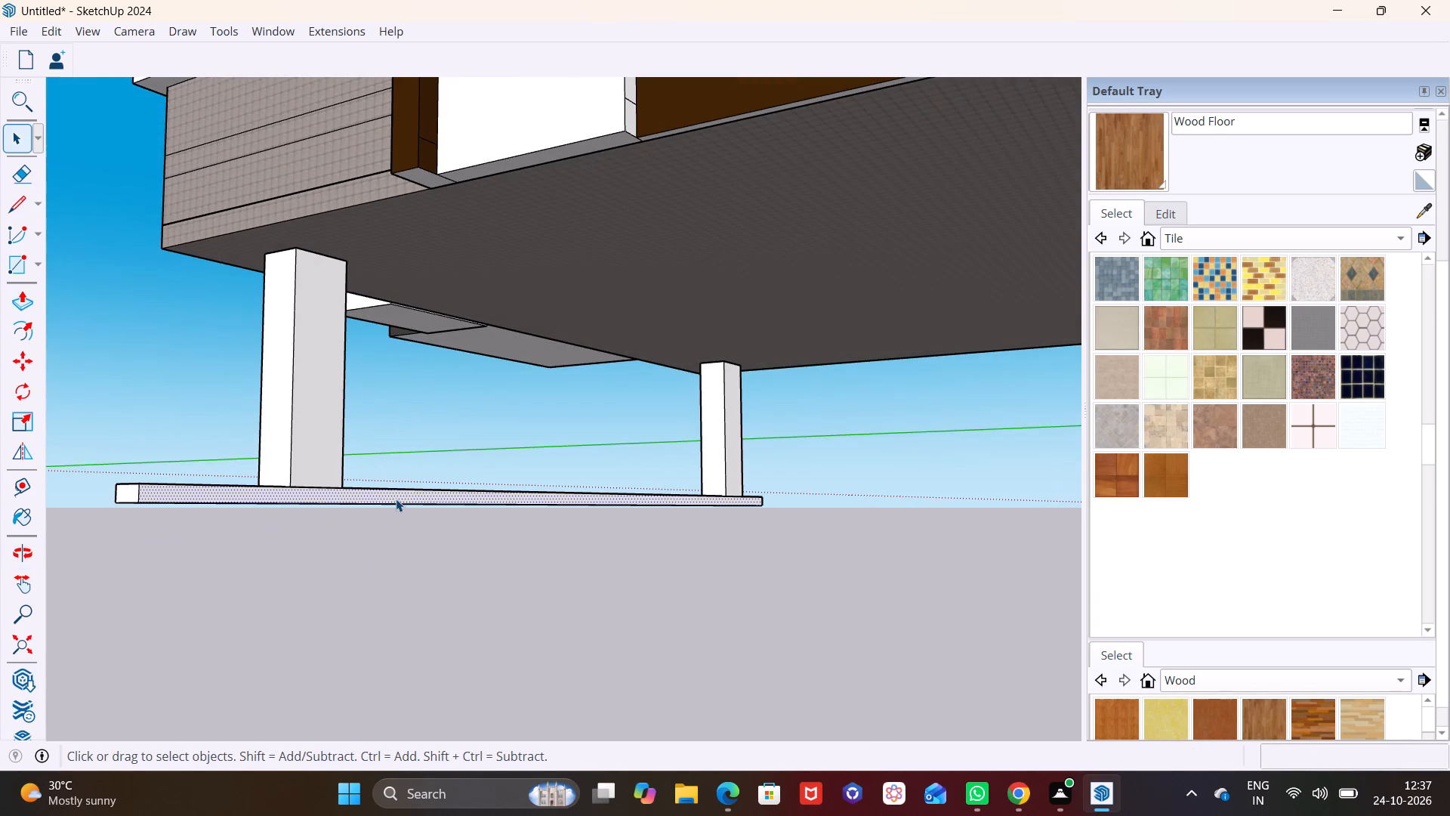
pyautogui.click(6, 295)
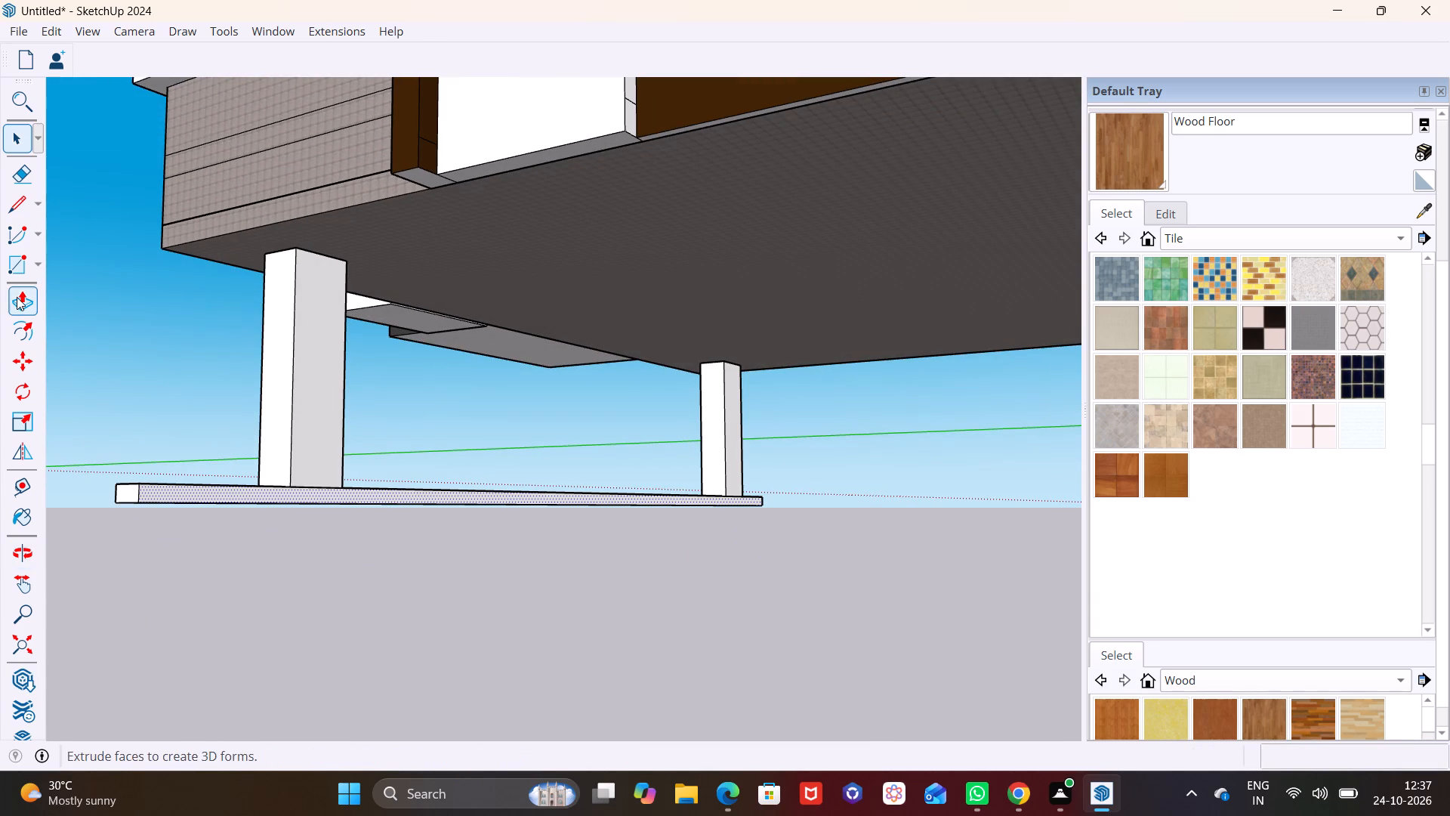
pyautogui.click(17, 297)
pyautogui.moveTo(169, 489); pyautogui.dragTo(477, 540)
pyautogui.scroll(-4, 506, 527)
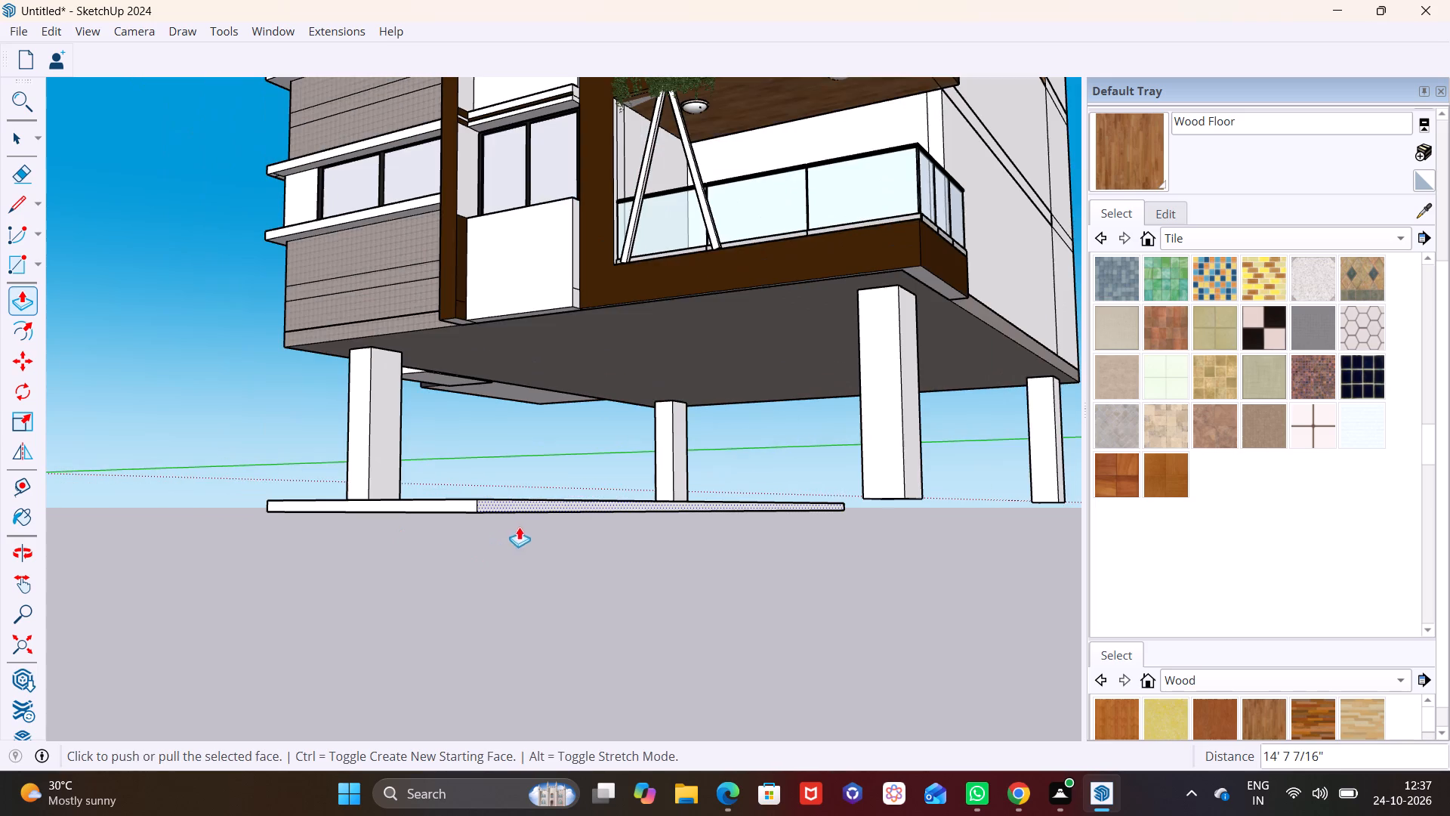
pyautogui.moveTo(533, 515); pyautogui.dragTo(526, 610, button='middle')
pyautogui.moveTo(536, 532); pyautogui.dragTo(936, 627)
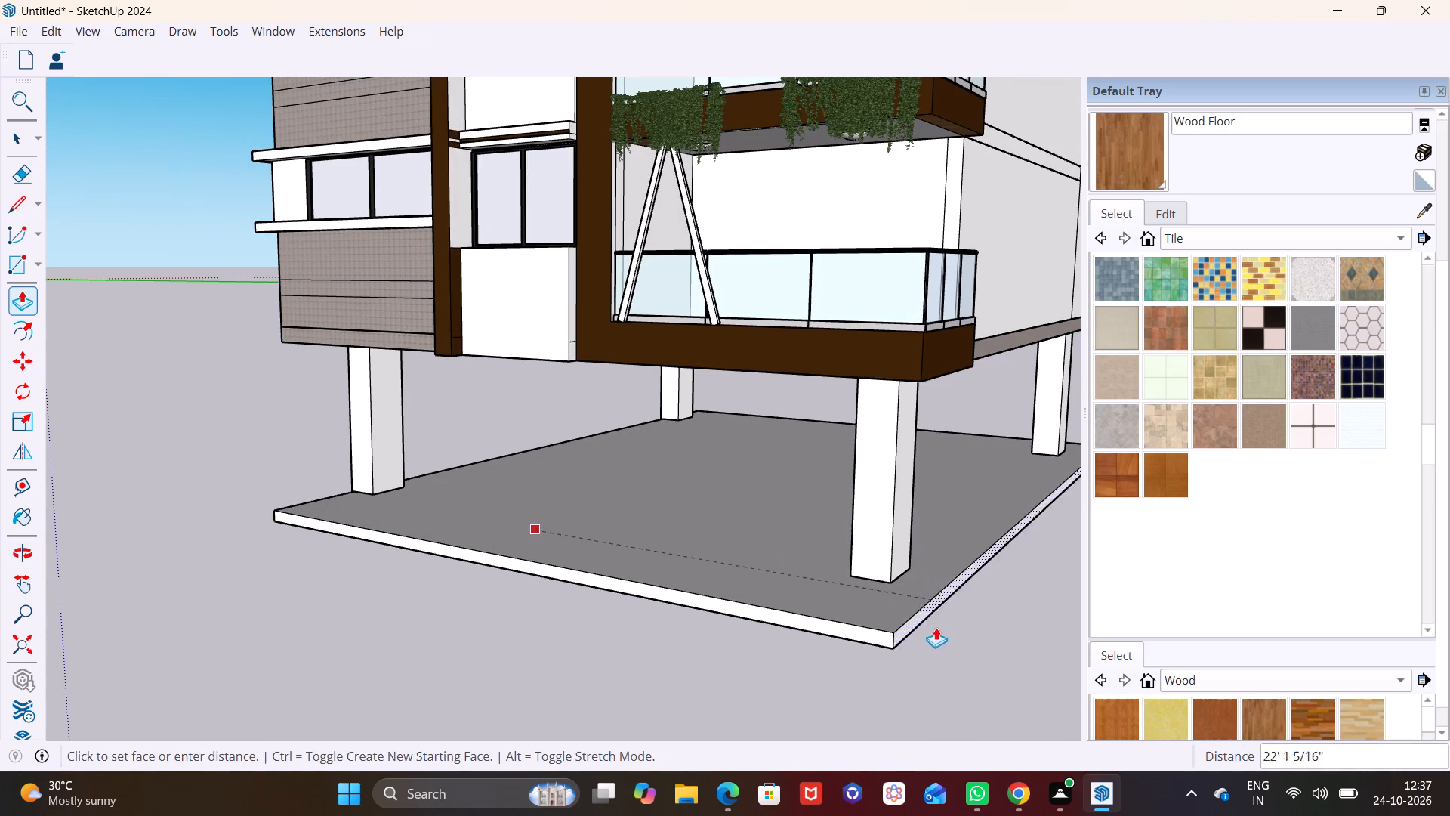
pyautogui.moveTo(936, 627); pyautogui.dragTo(965, 636)
pyautogui.click(965, 636)
pyautogui.press('space')
# Push/Pull the slab's original long edge outward on the clad-corner side, leaving a wide margin beyond the columns.
pyautogui.moveTo(533, 508); pyautogui.dragTo(1002, 581, button='middle')
pyautogui.scroll(-4, 529, 517)
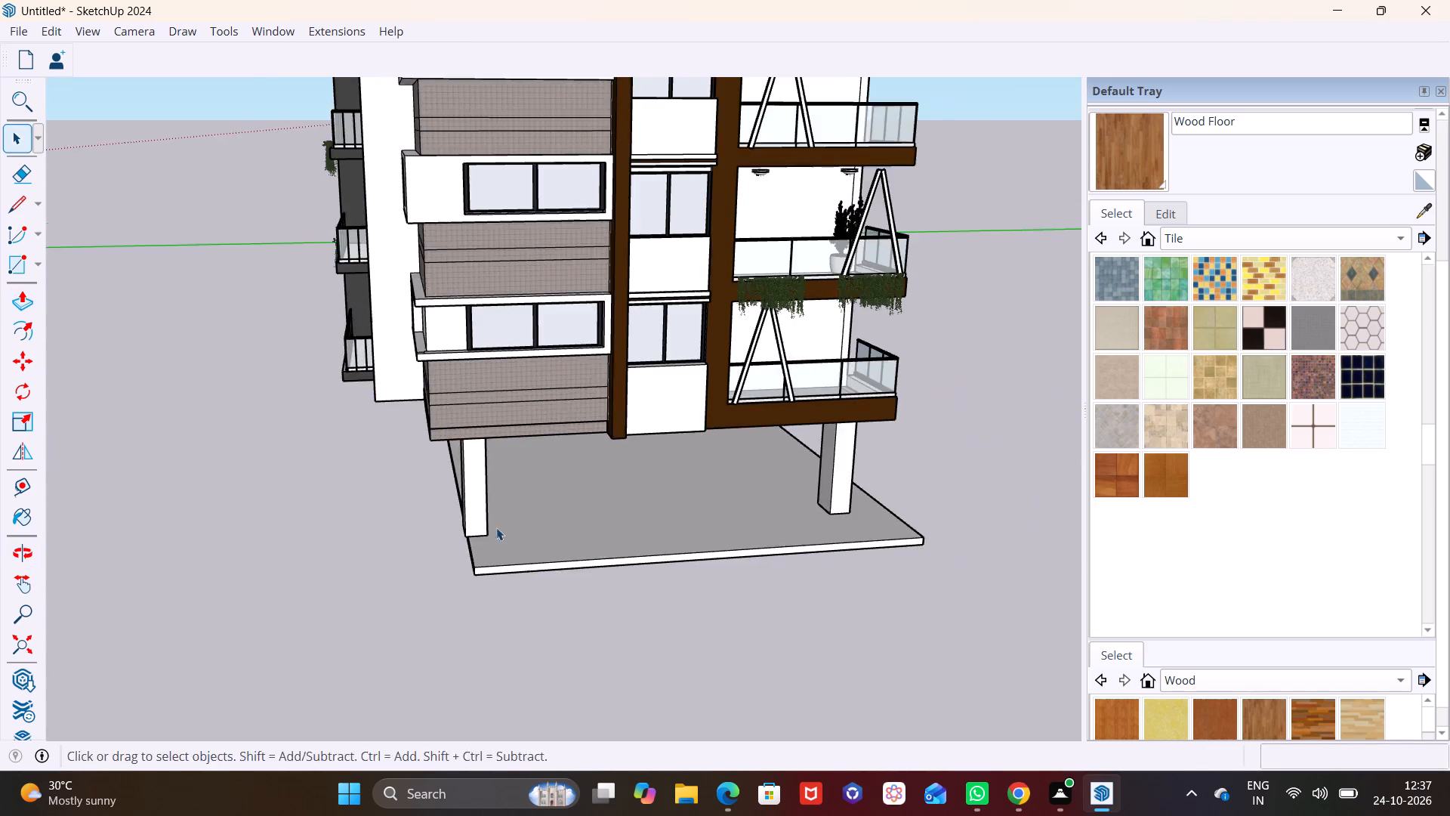
pyautogui.moveTo(484, 520); pyautogui.dragTo(689, 555, button='middle')
pyautogui.scroll(7, 573, 546)
pyautogui.click(425, 524)
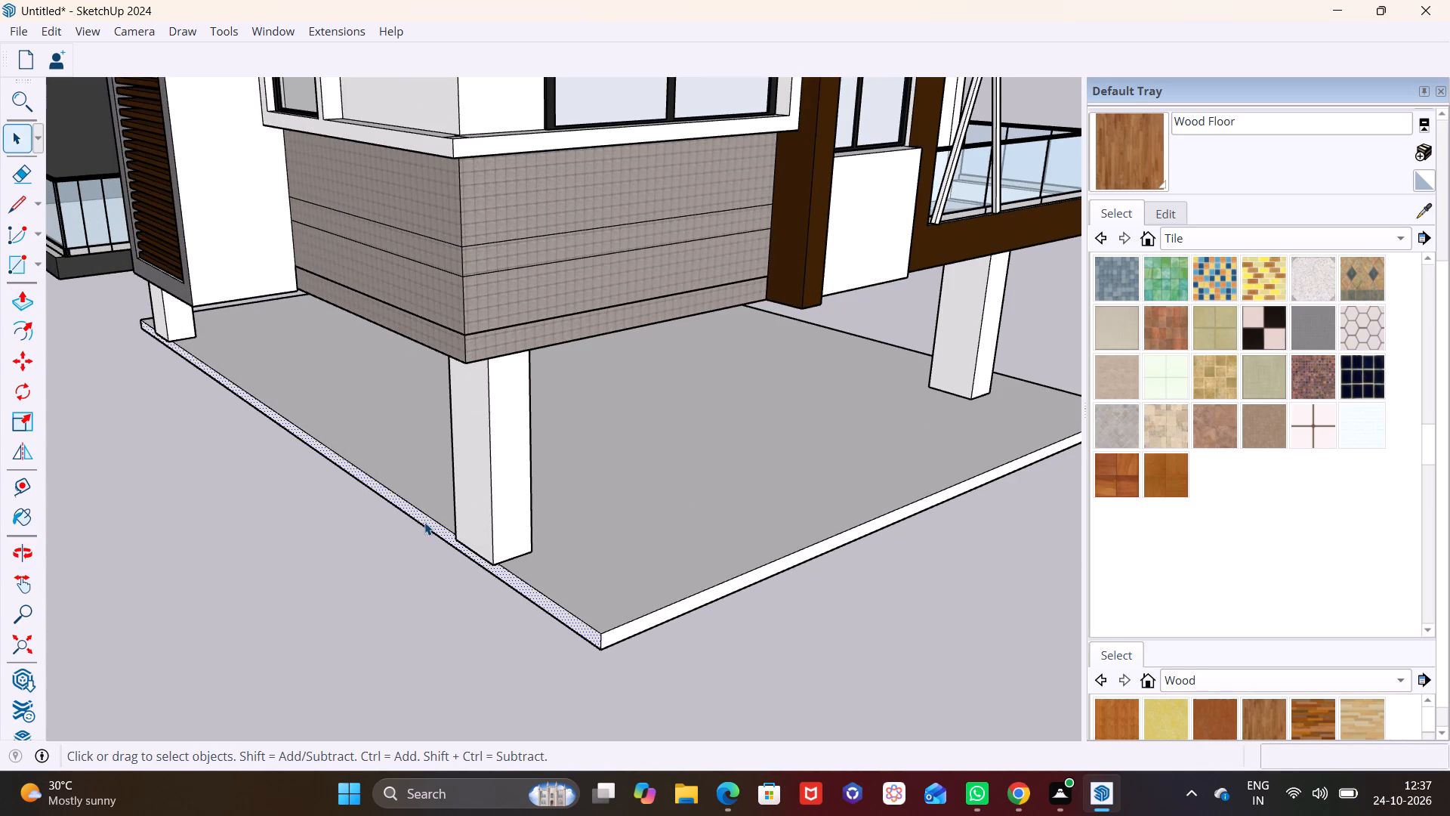
pyautogui.click(24, 302)
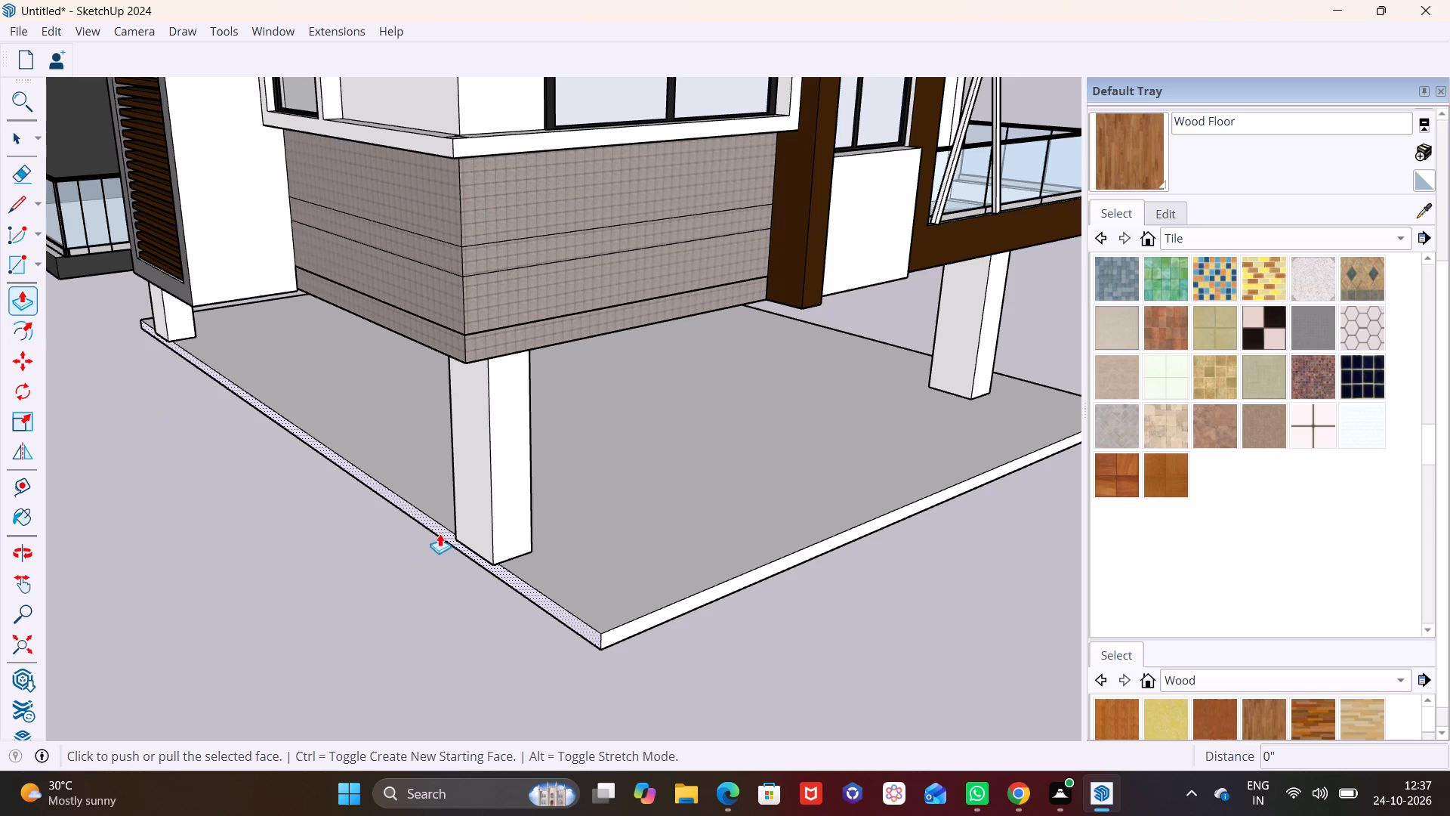
pyautogui.moveTo(440, 533); pyautogui.dragTo(113, 600)
pyautogui.click(111, 600)
pyautogui.press('space')
# Push/Pull the slab's edge below the balcony and window facade outward by about 5' 5".
pyautogui.scroll(-6, 345, 572)
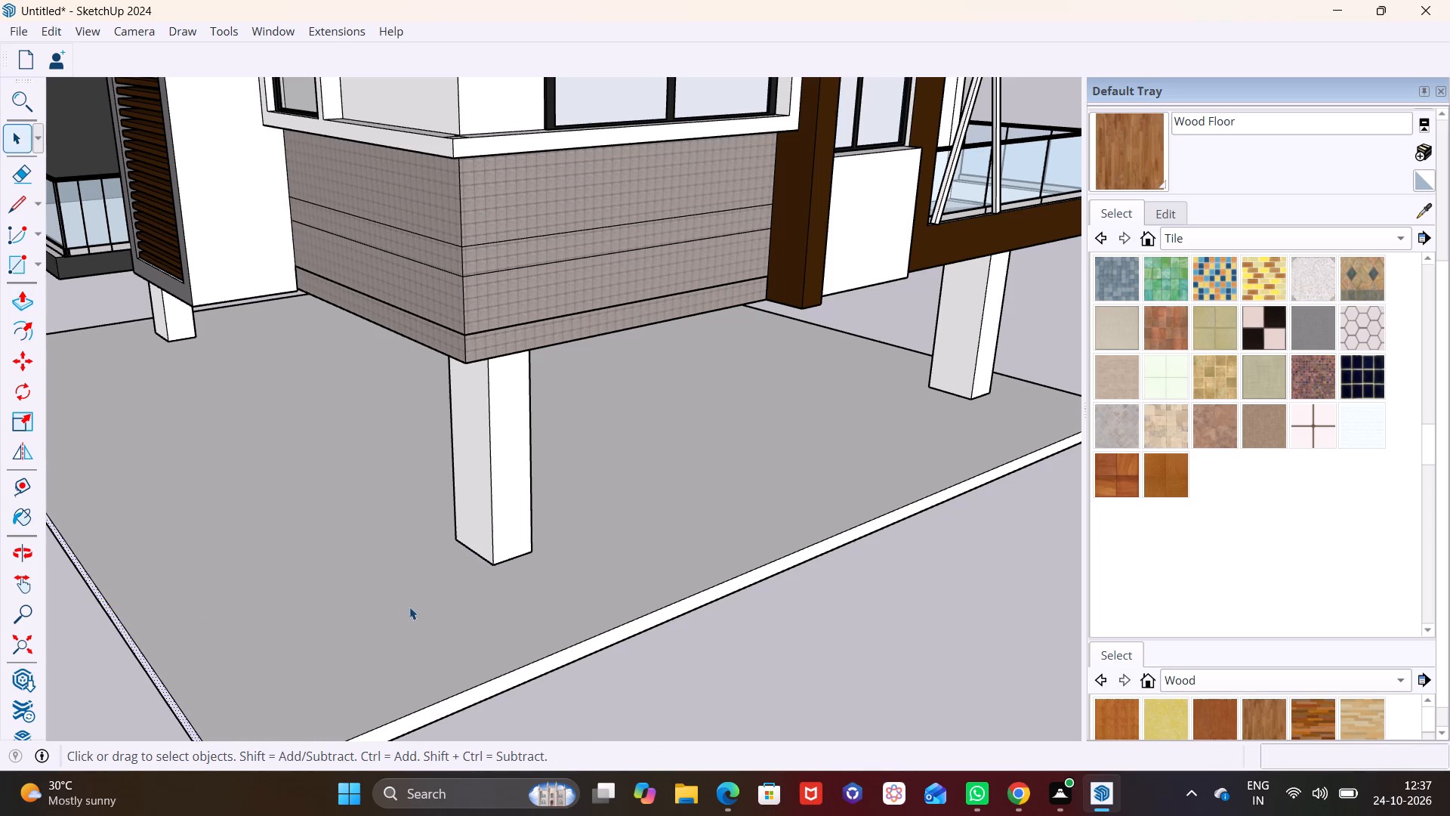
pyautogui.moveTo(401, 598); pyautogui.dragTo(168, 467, button='middle')
pyautogui.scroll(-4, 305, 483)
pyautogui.moveTo(527, 540); pyautogui.dragTo(589, 678, button='middle')
pyautogui.scroll(3, 588, 580)
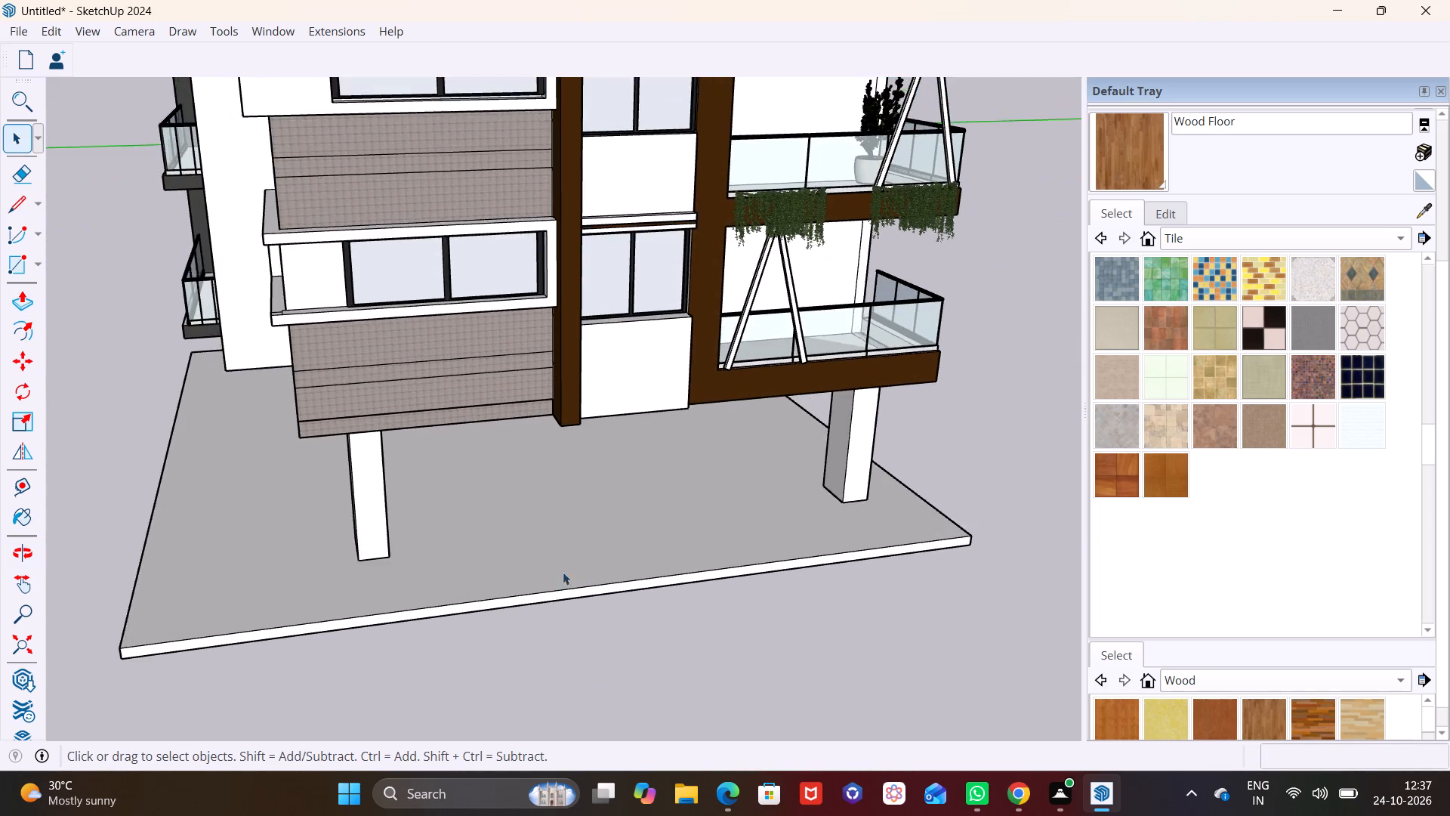
pyautogui.click(538, 598)
pyautogui.click(20, 307)
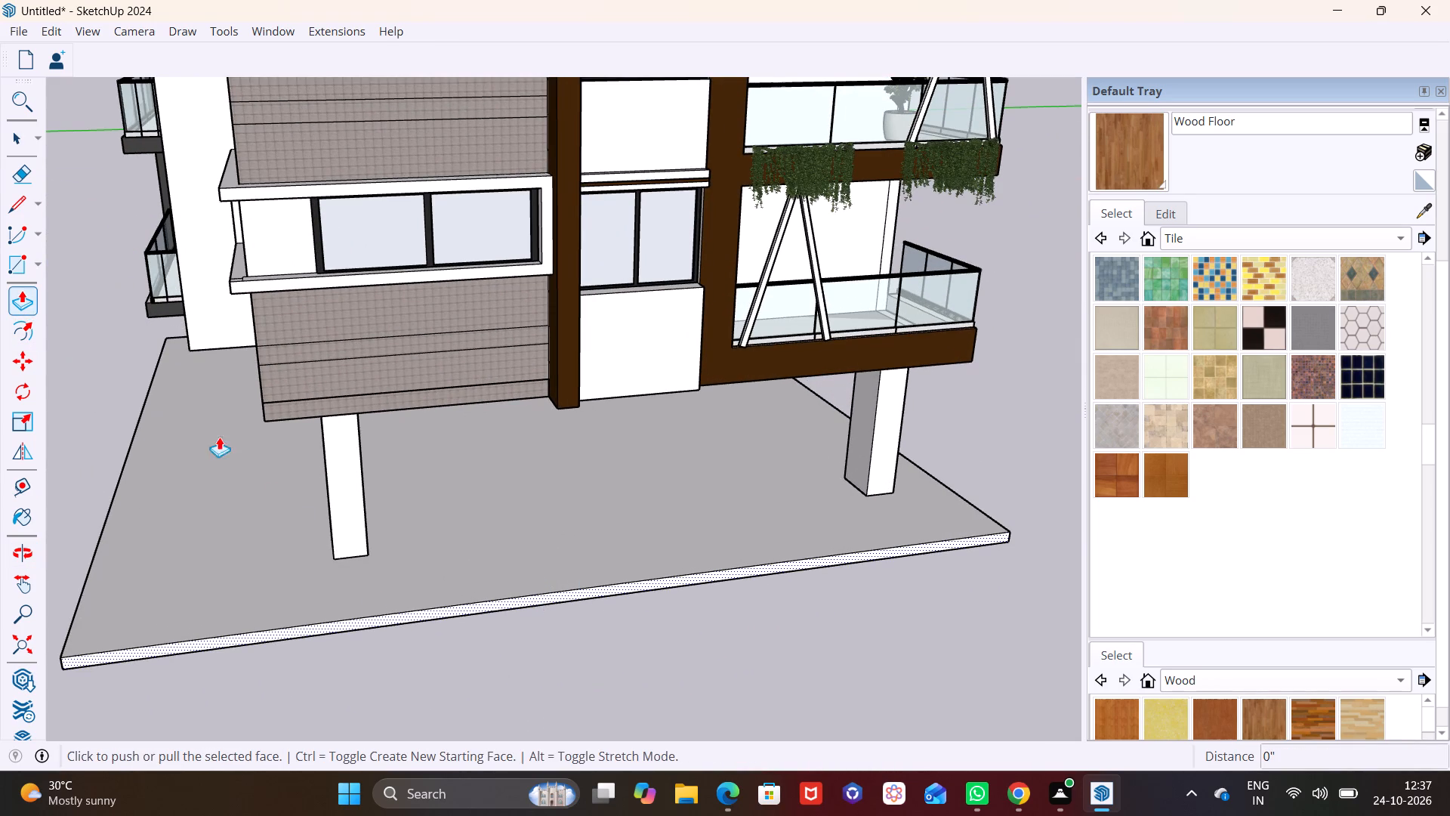
pyautogui.click(484, 600)
pyautogui.click(512, 666)
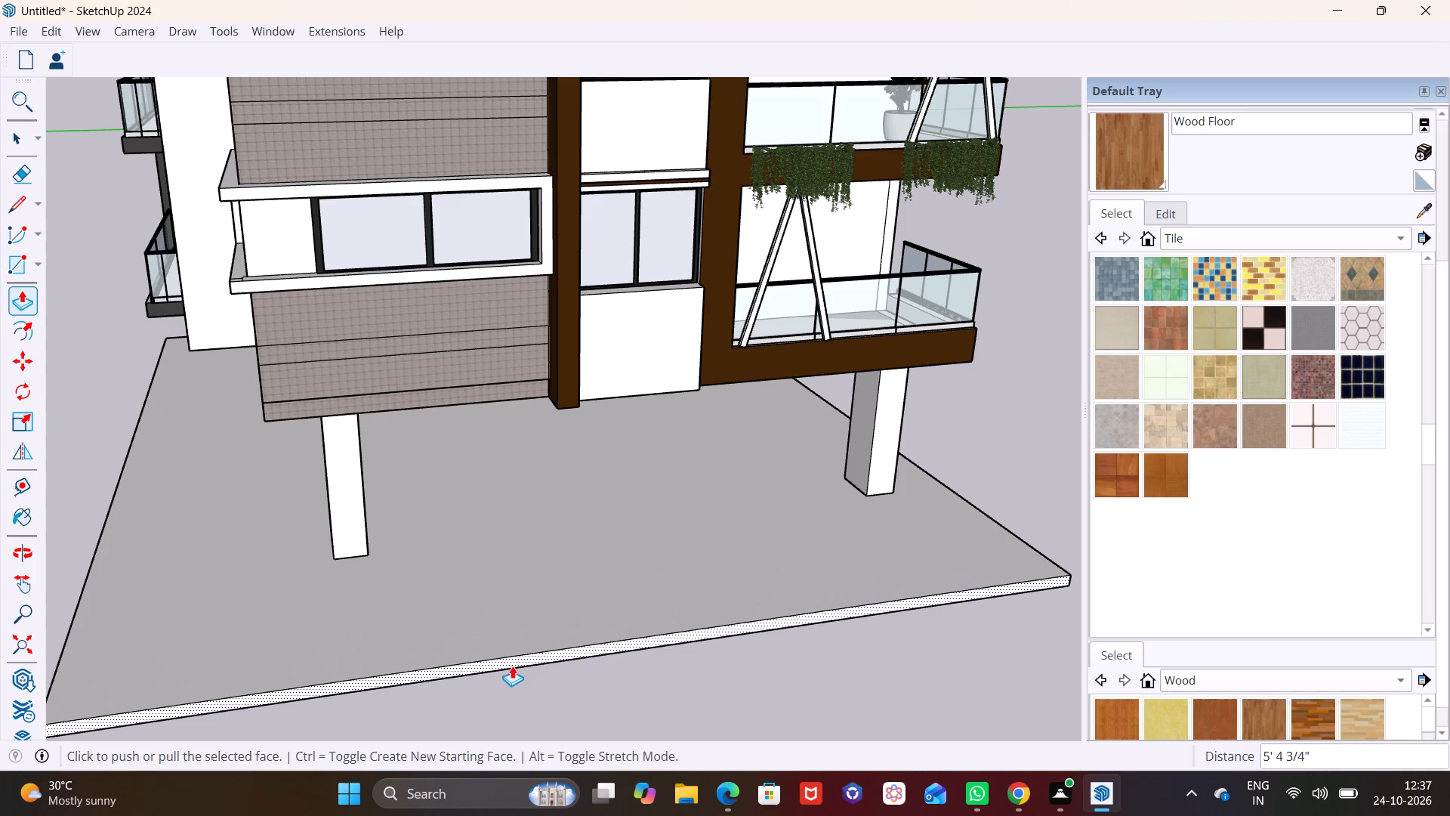
pyautogui.press('space')
# Push/Pull the slab's edge along the blank side wall next to the balconies outward by about 8' 1".
pyautogui.moveTo(759, 578); pyautogui.dragTo(360, 543, button='middle')
pyautogui.scroll(-8, 918, 586)
pyautogui.moveTo(913, 589); pyautogui.dragTo(795, 549, button='middle')
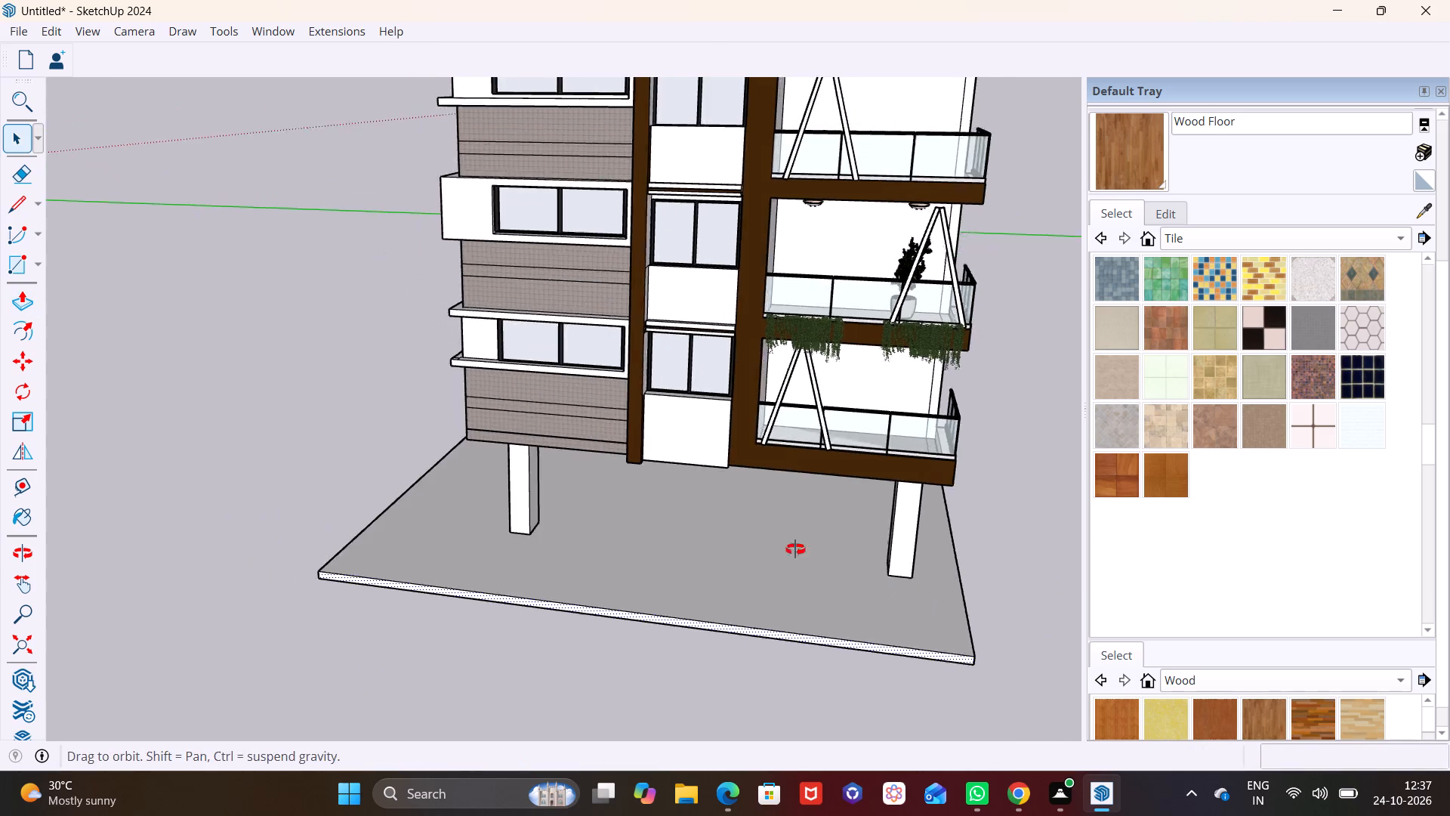
pyautogui.moveTo(795, 549); pyautogui.dragTo(690, 527, button='middle')
pyautogui.scroll(5, 980, 643)
pyautogui.keyDown('shift'); pyautogui.moveTo(954, 612); pyautogui.dragTo(709, 525, button='middle'); pyautogui.keyUp('shift')
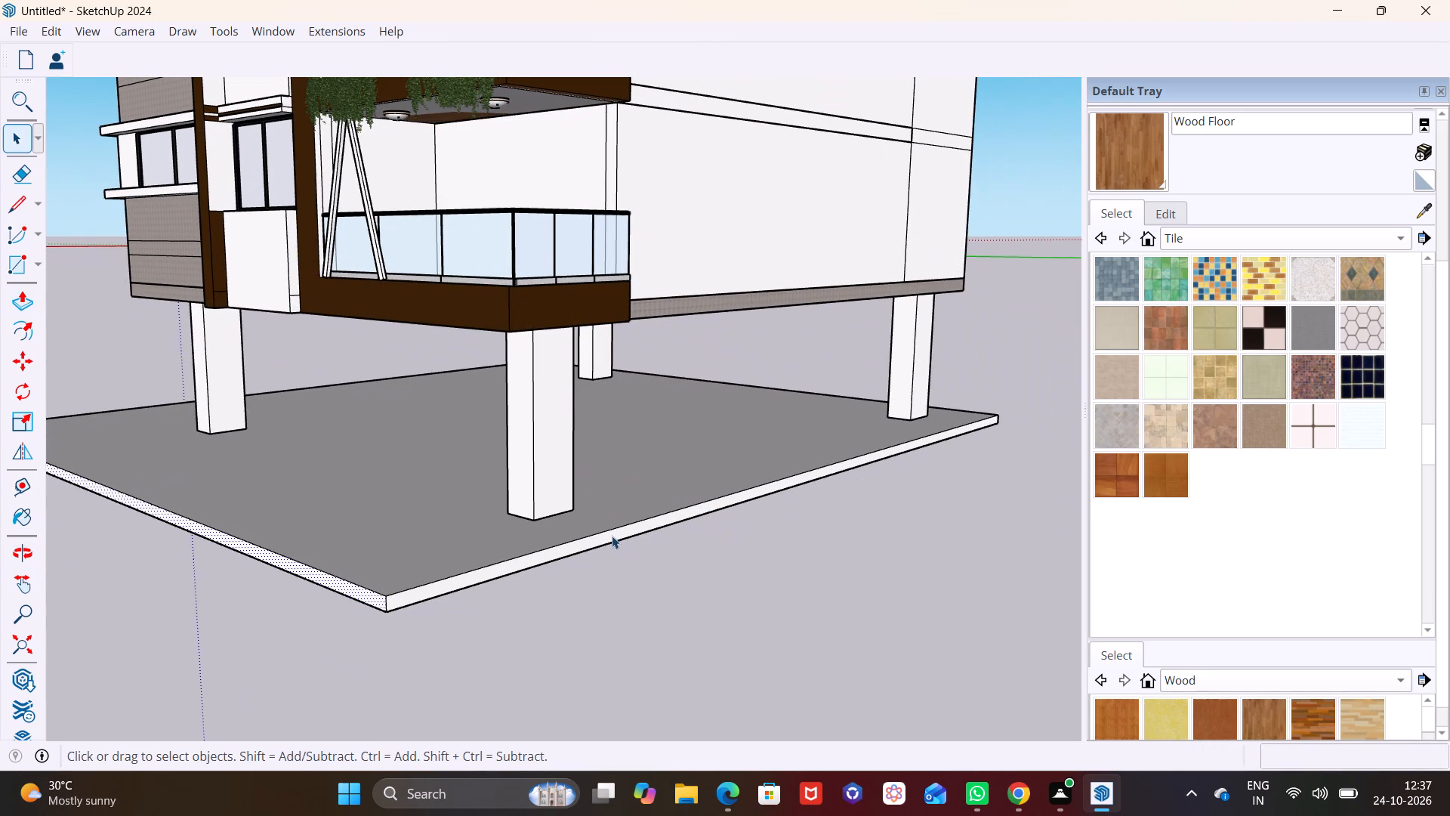
pyautogui.click(612, 536)
pyautogui.click(20, 308)
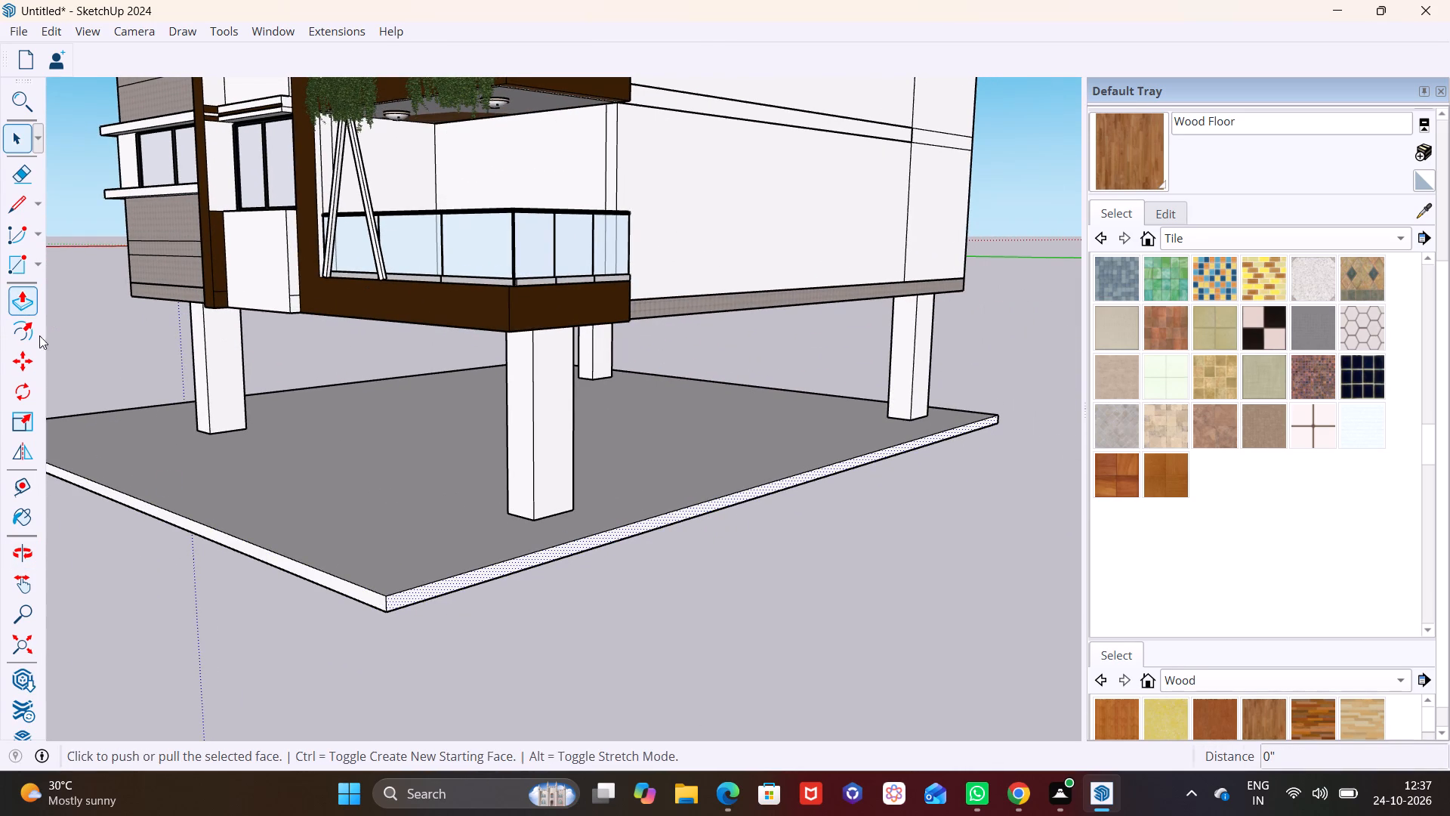
pyautogui.click(409, 592)
pyautogui.click(557, 610)
pyautogui.press('space')
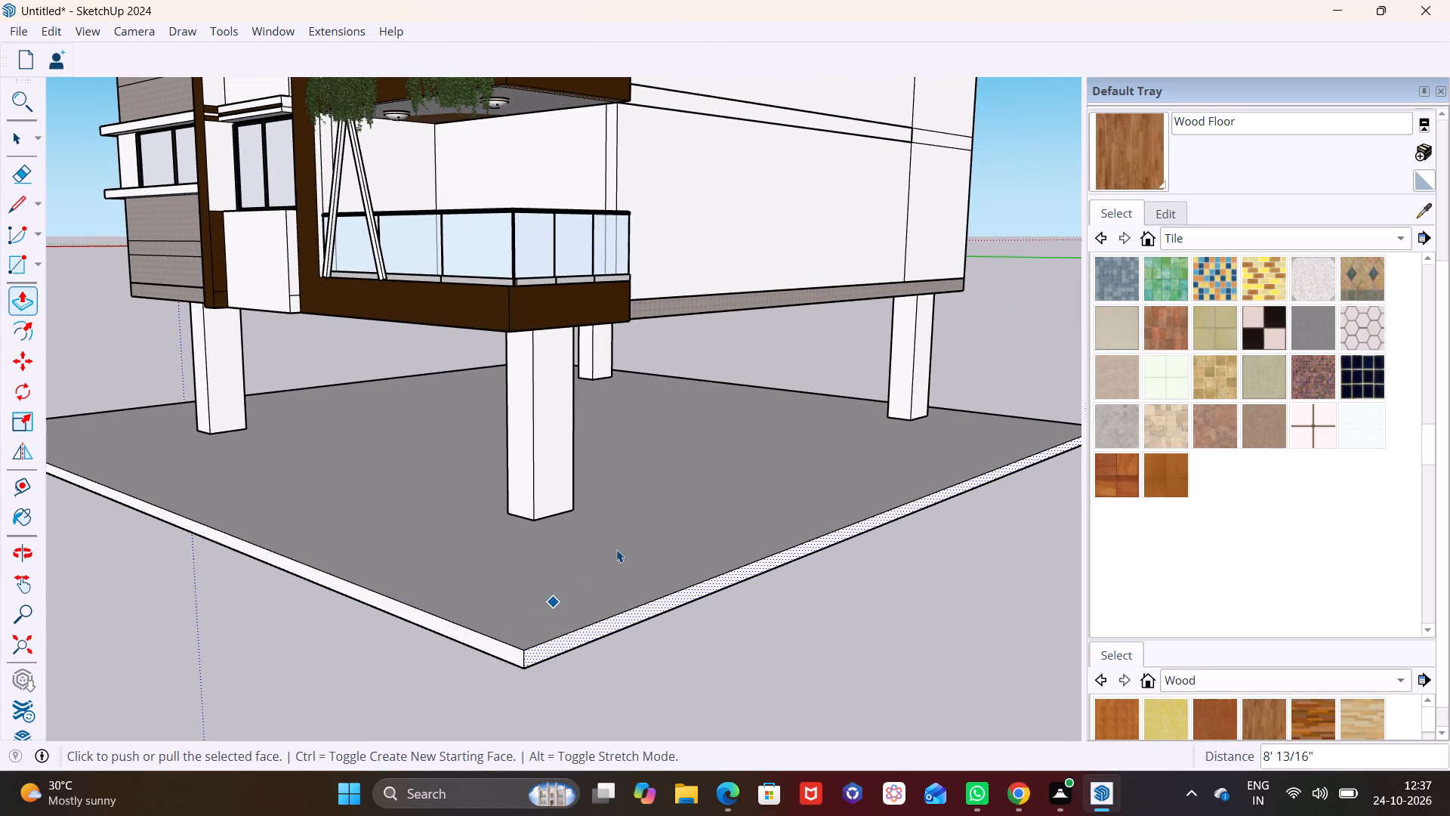
# Push/Pull the slab's remaining edge below the blank rear wall outward beyond the columns.
pyautogui.scroll(-16, 616, 549)
pyautogui.moveTo(717, 515); pyautogui.dragTo(358, 582, button='middle')
pyautogui.moveTo(944, 577); pyautogui.dragTo(593, 561, button='middle')
pyautogui.scroll(3, 728, 601)
pyautogui.click(701, 591)
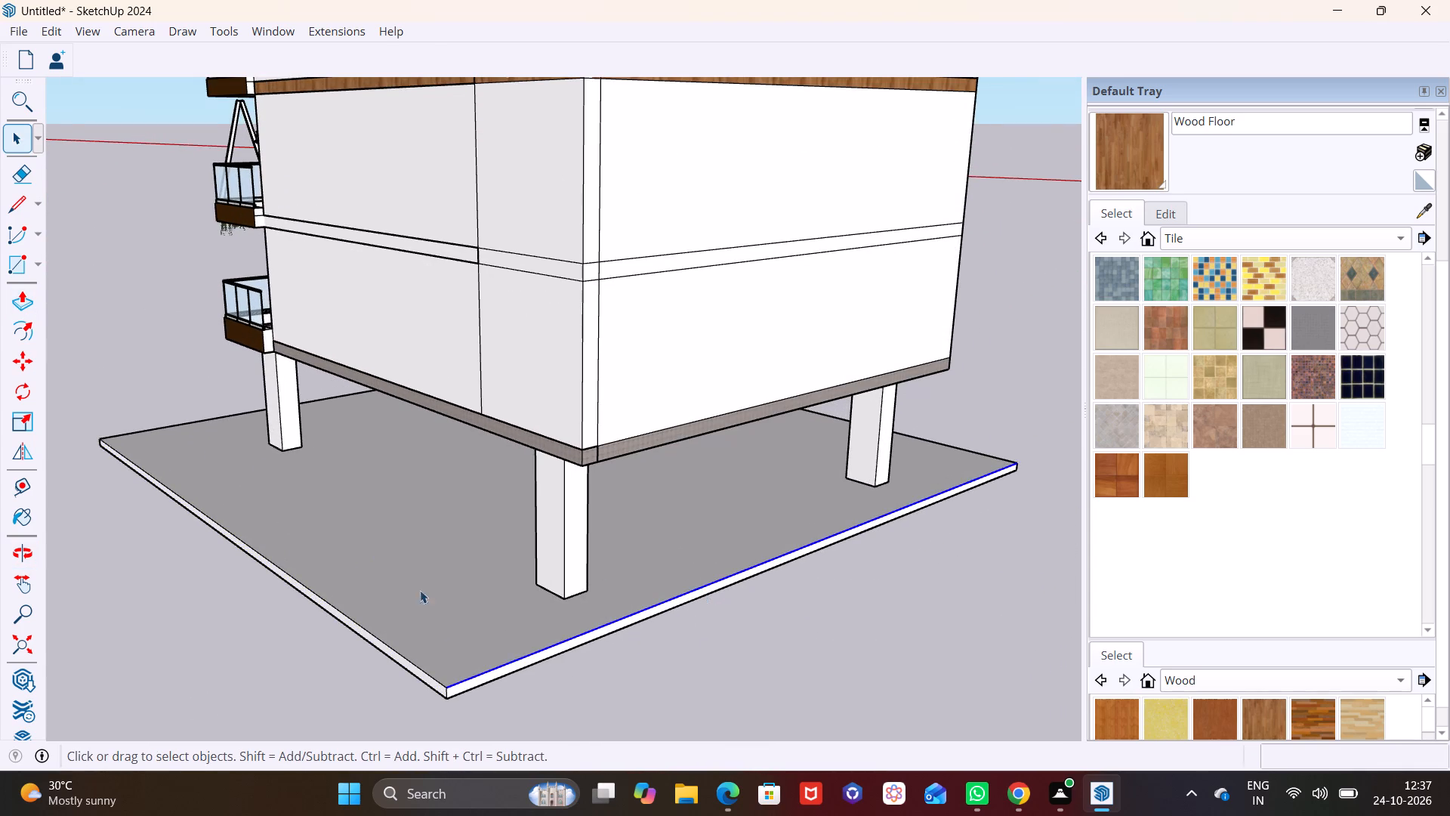
pyautogui.scroll(3, 456, 615)
pyautogui.click(498, 705)
pyautogui.scroll(-4, 659, 620)
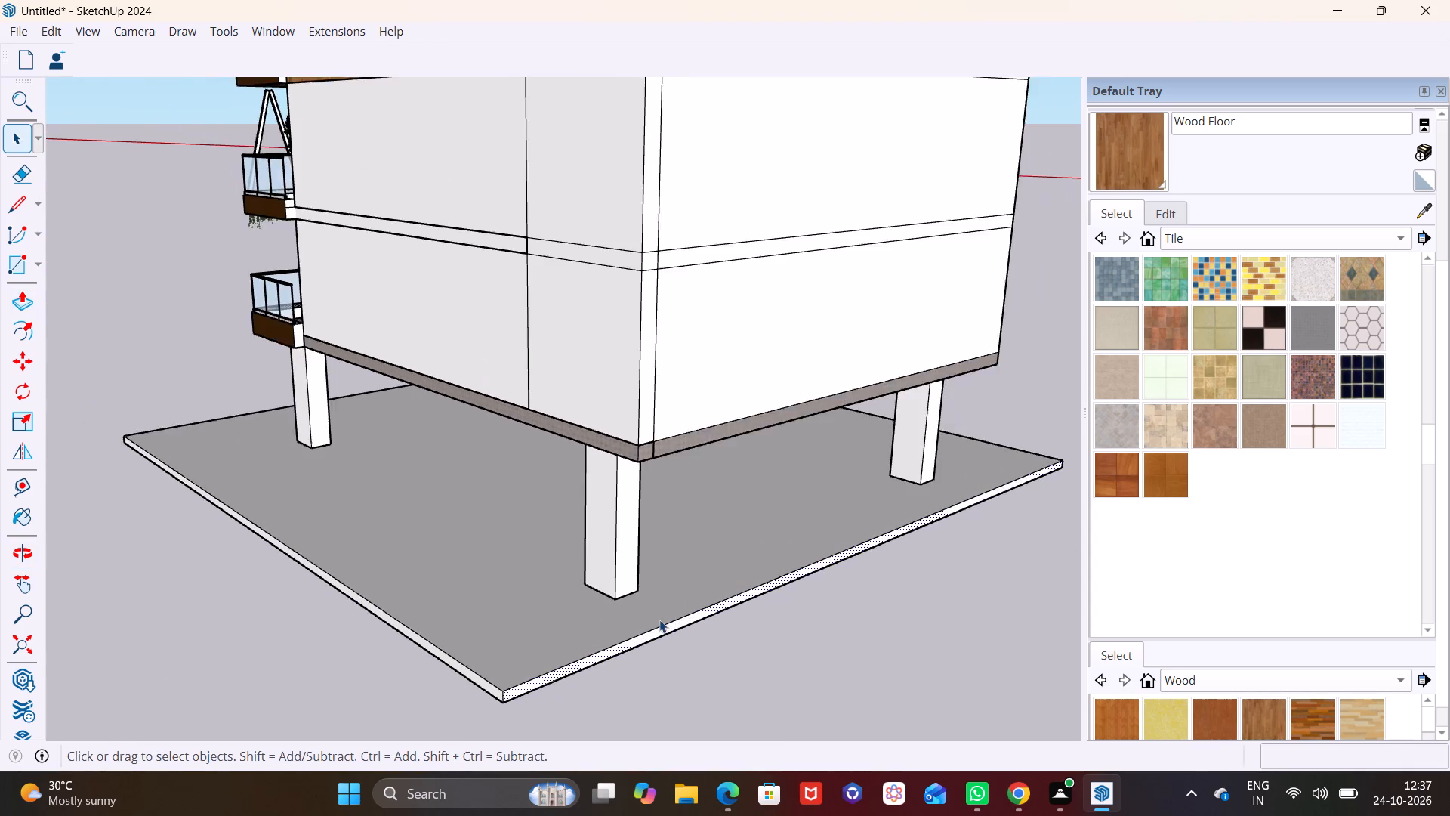
pyautogui.scroll(-3, 659, 620)
pyautogui.click(18, 308)
pyautogui.click(645, 638)
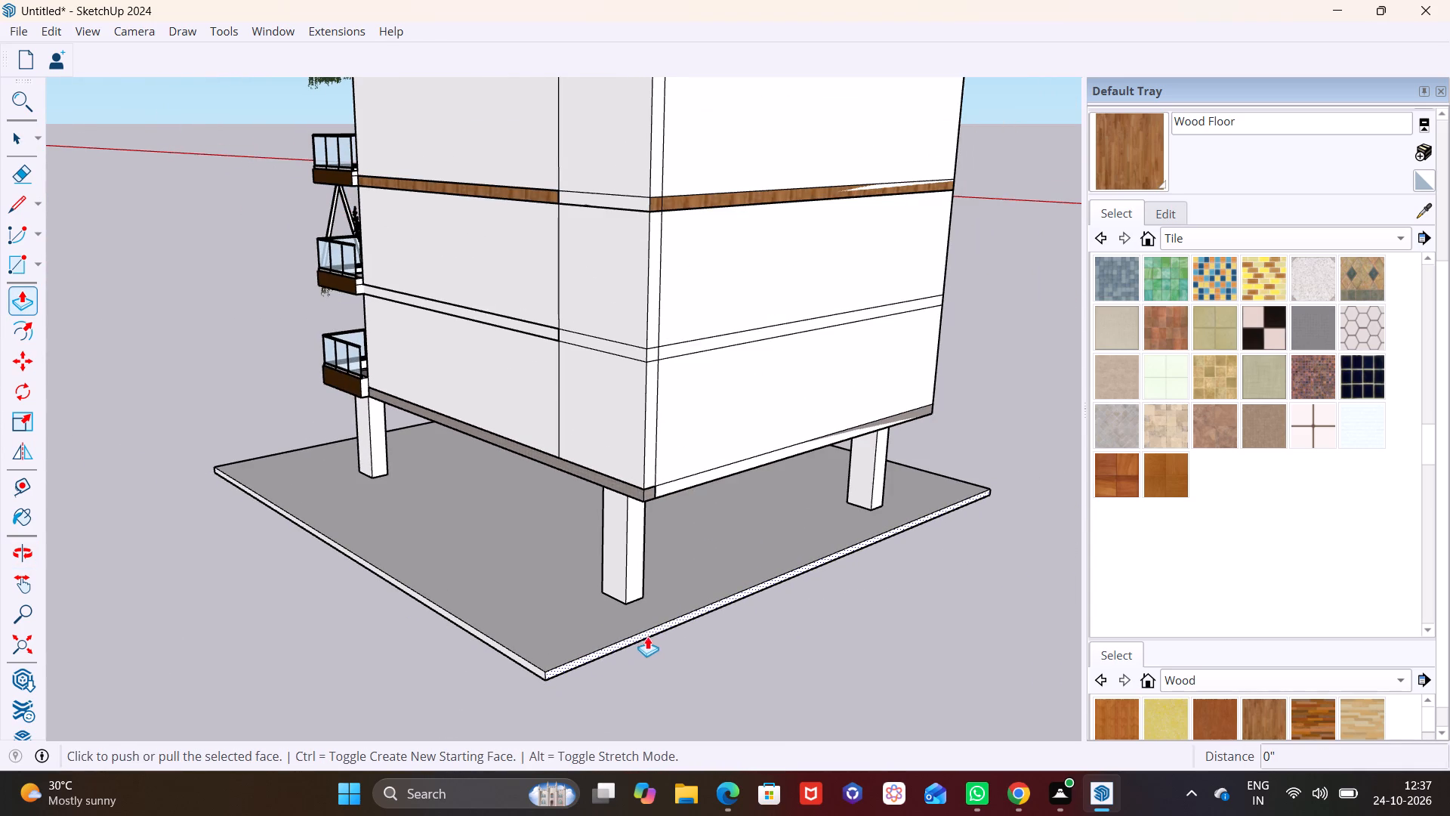
pyautogui.click(751, 653)
pyautogui.press('space')
pyautogui.click(878, 697)
# Draw a narrow rectangle on the slab's top face at the corner nearest the clad-corner column.
pyautogui.scroll(-8, 684, 636)
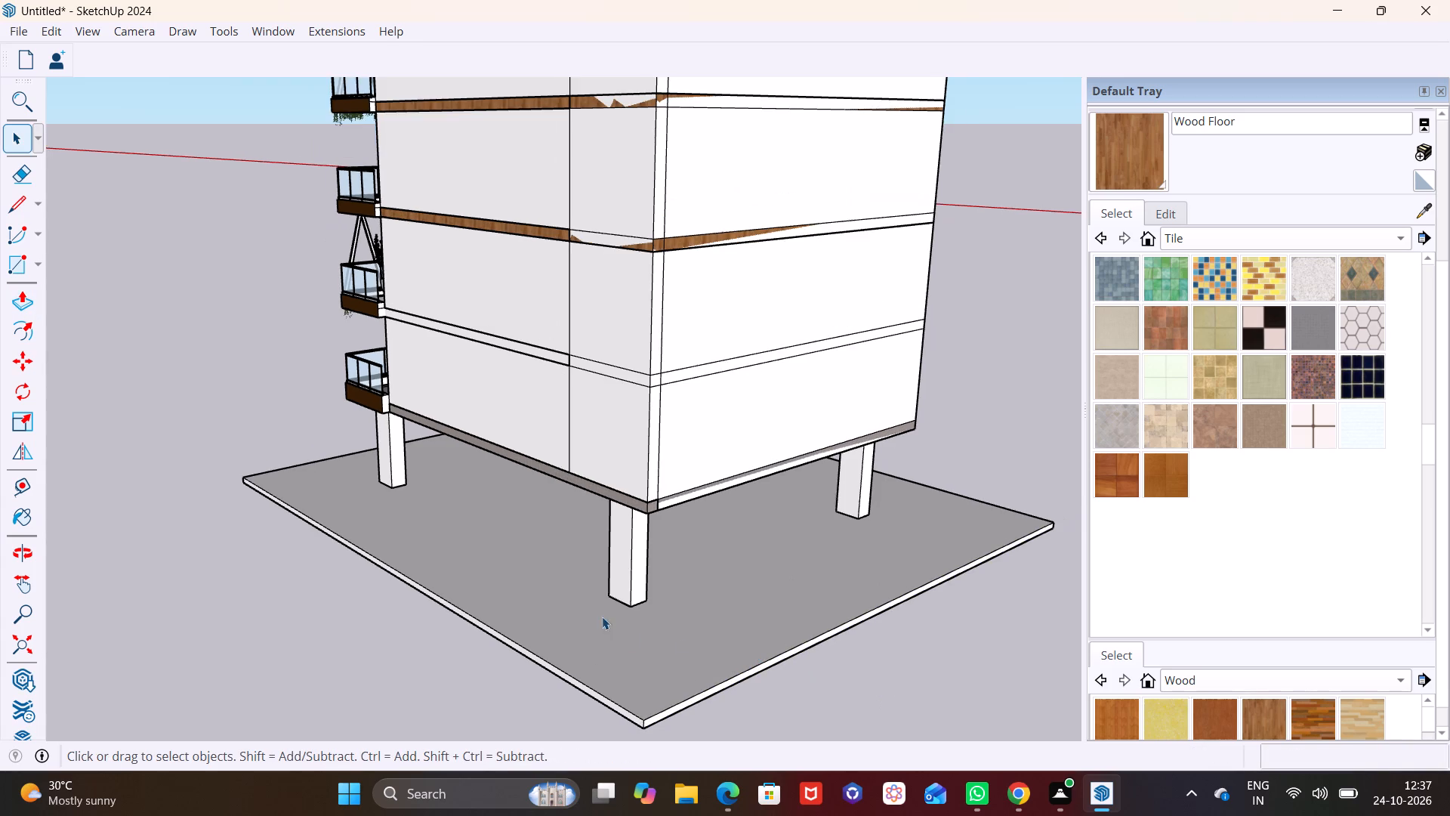
pyautogui.moveTo(604, 619); pyautogui.dragTo(970, 663, button='middle')
pyautogui.moveTo(693, 641); pyautogui.dragTo(690, 630, button='middle')
pyautogui.moveTo(470, 498); pyautogui.dragTo(904, 574, button='middle')
pyautogui.scroll(-1, 904, 574)
pyautogui.scroll(4, 481, 489)
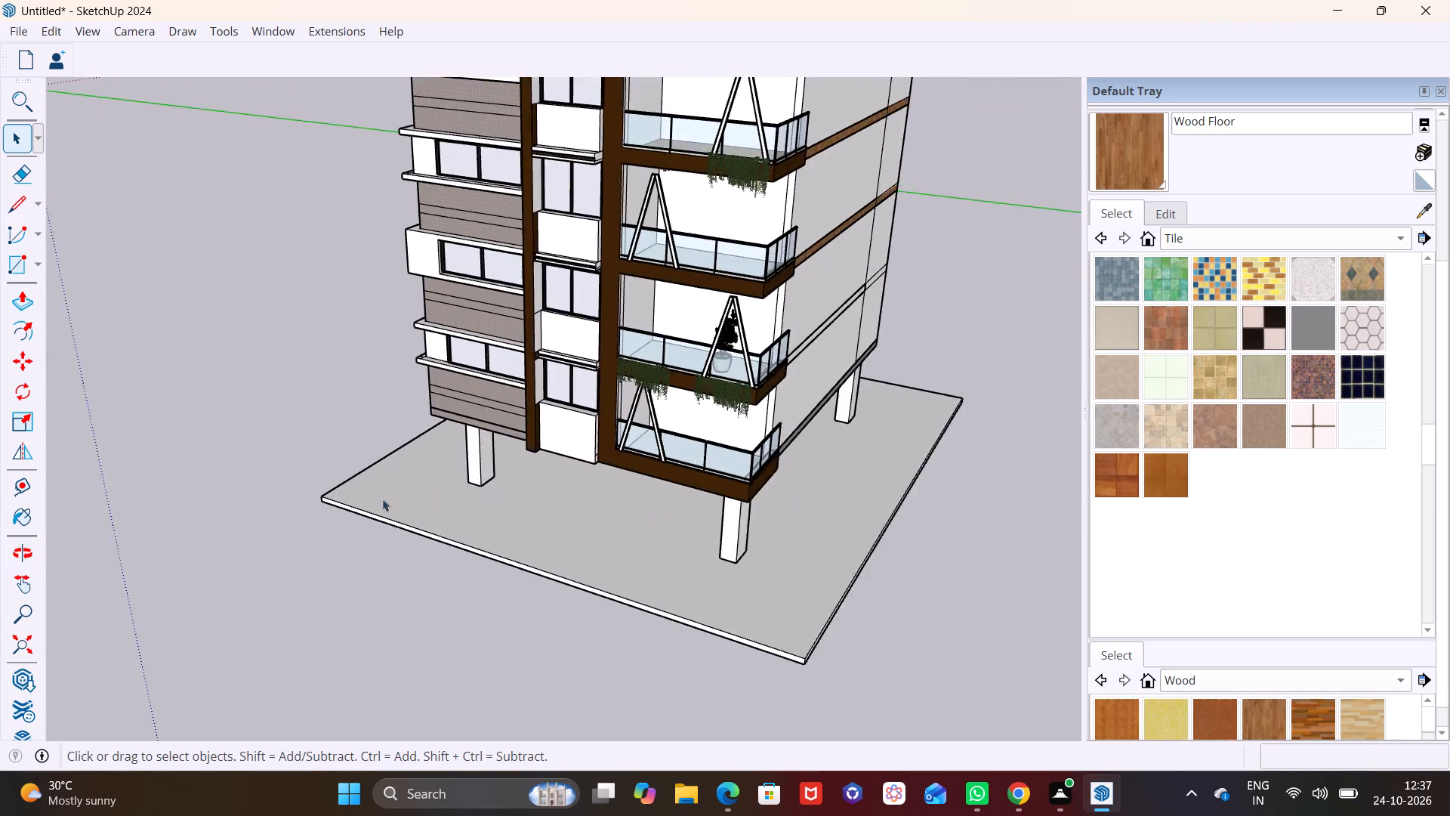
pyautogui.scroll(6, 382, 499)
pyautogui.moveTo(382, 495); pyautogui.dragTo(461, 665, button='middle')
pyautogui.scroll(6, 292, 518)
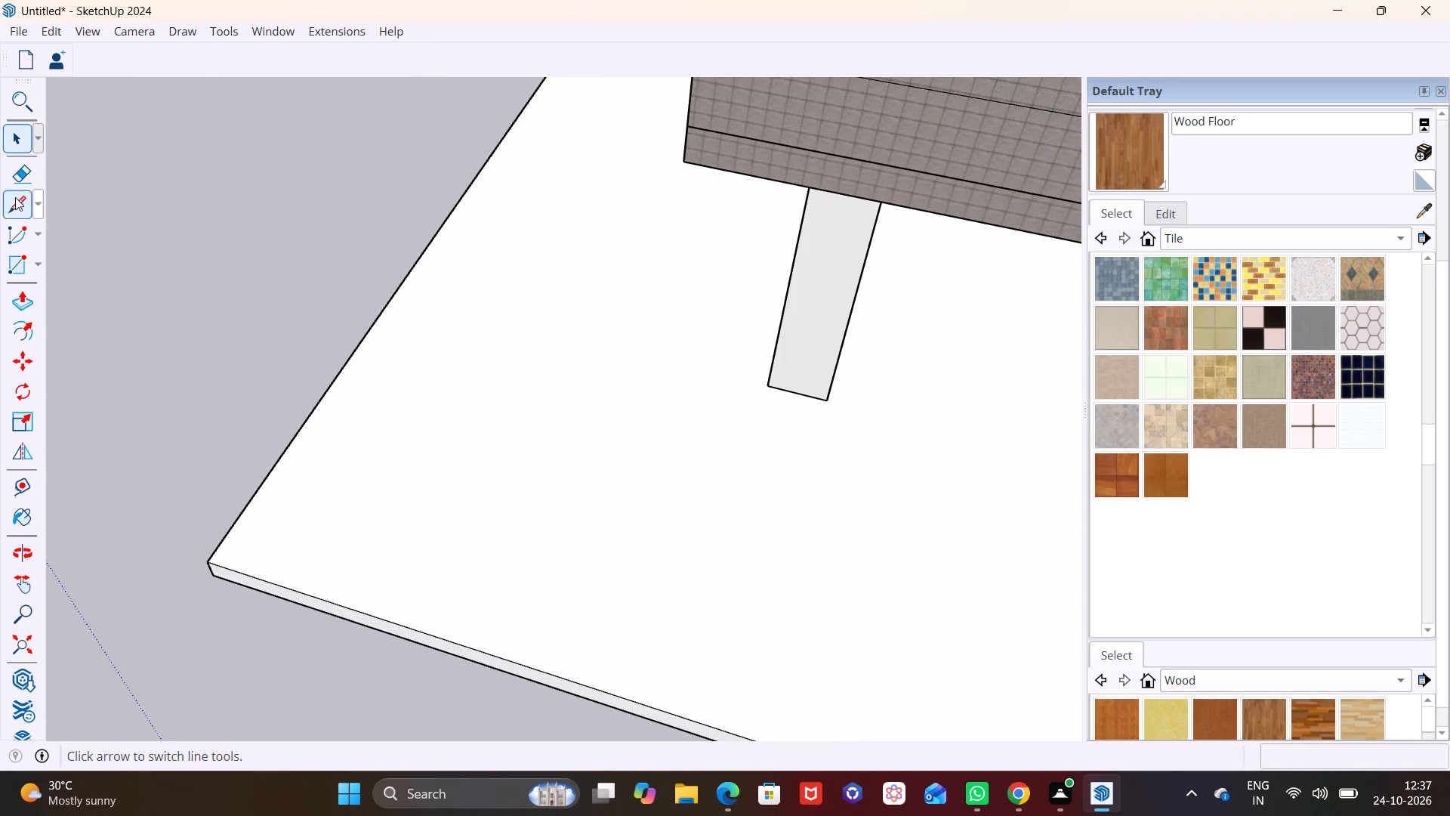
pyautogui.click(42, 260)
pyautogui.click(47, 286)
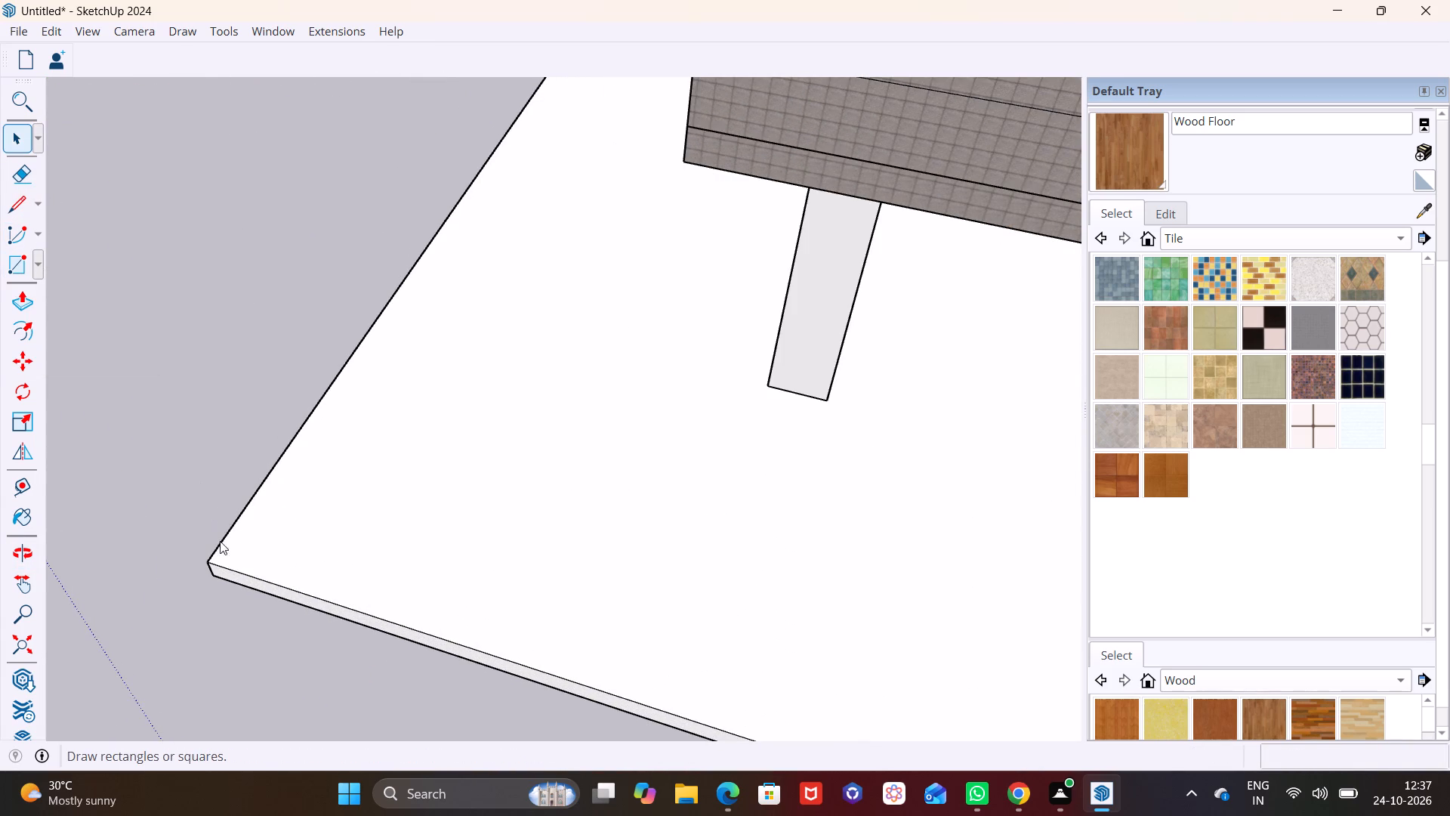
pyautogui.click(210, 561)
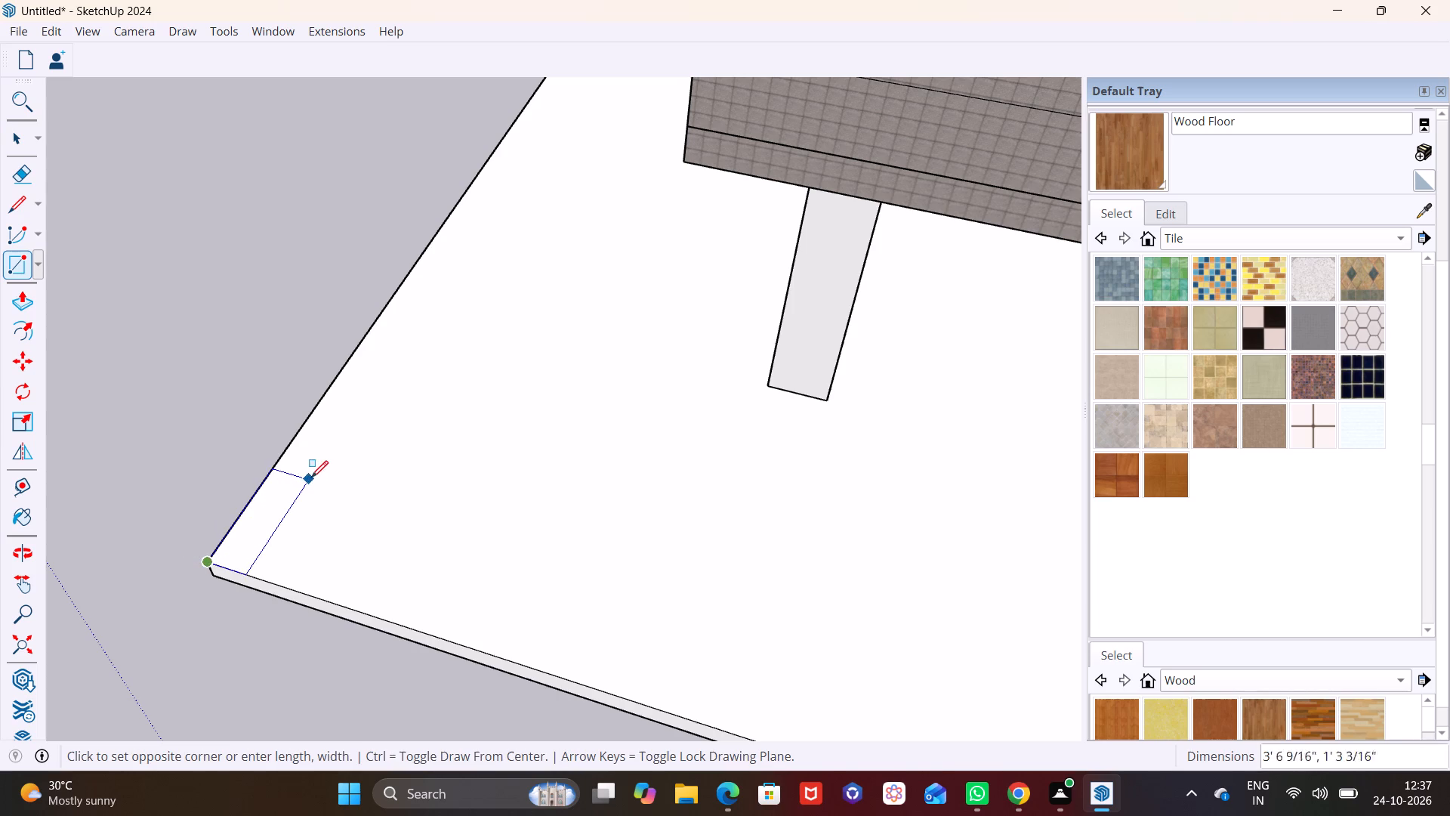
pyautogui.click(313, 468)
pyautogui.press('space')
# Push/Pull the narrow corner rectangle upward from the slab into a short wall block.
pyautogui.click(290, 489)
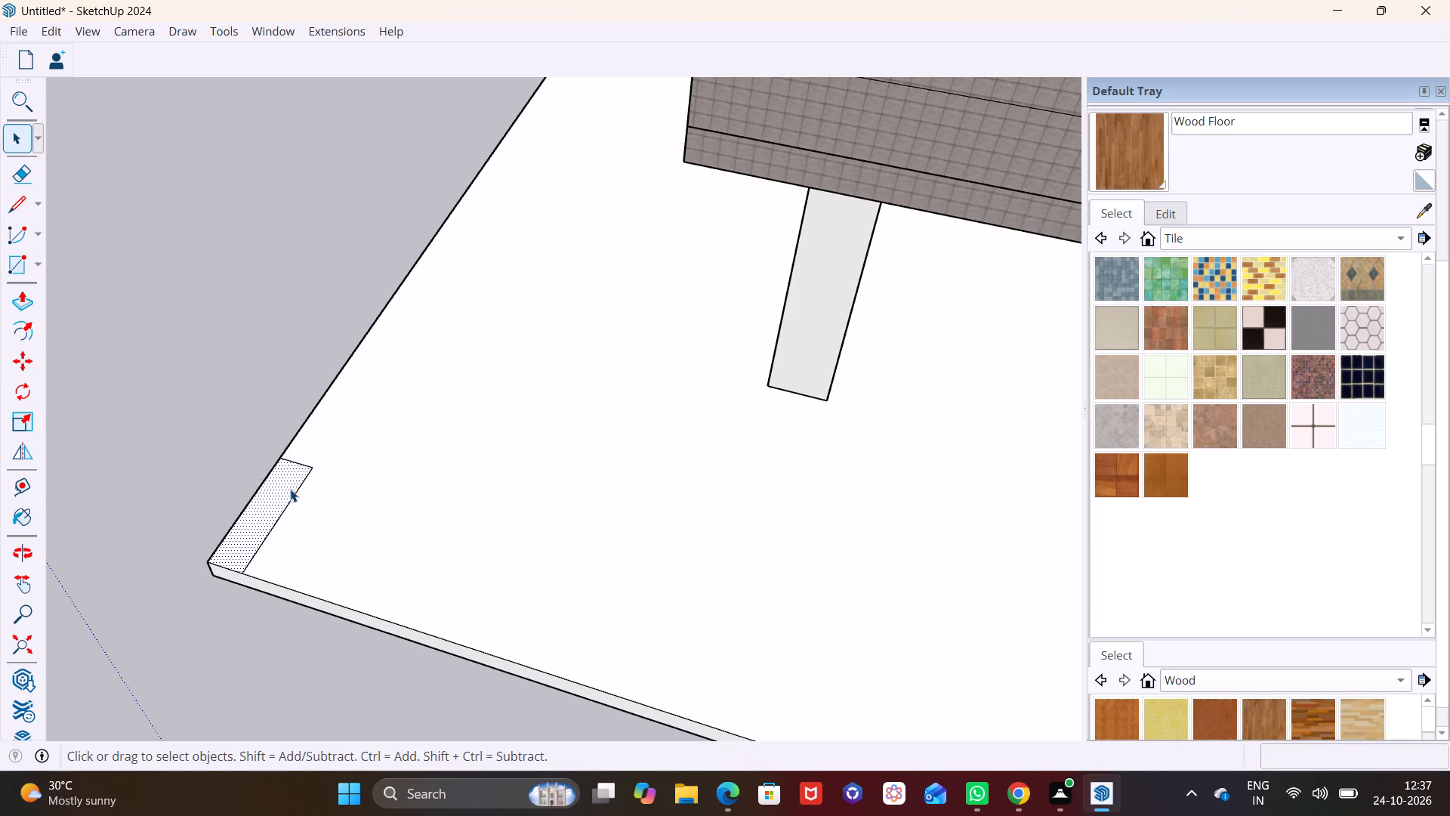
pyautogui.click(14, 295)
pyautogui.click(264, 495)
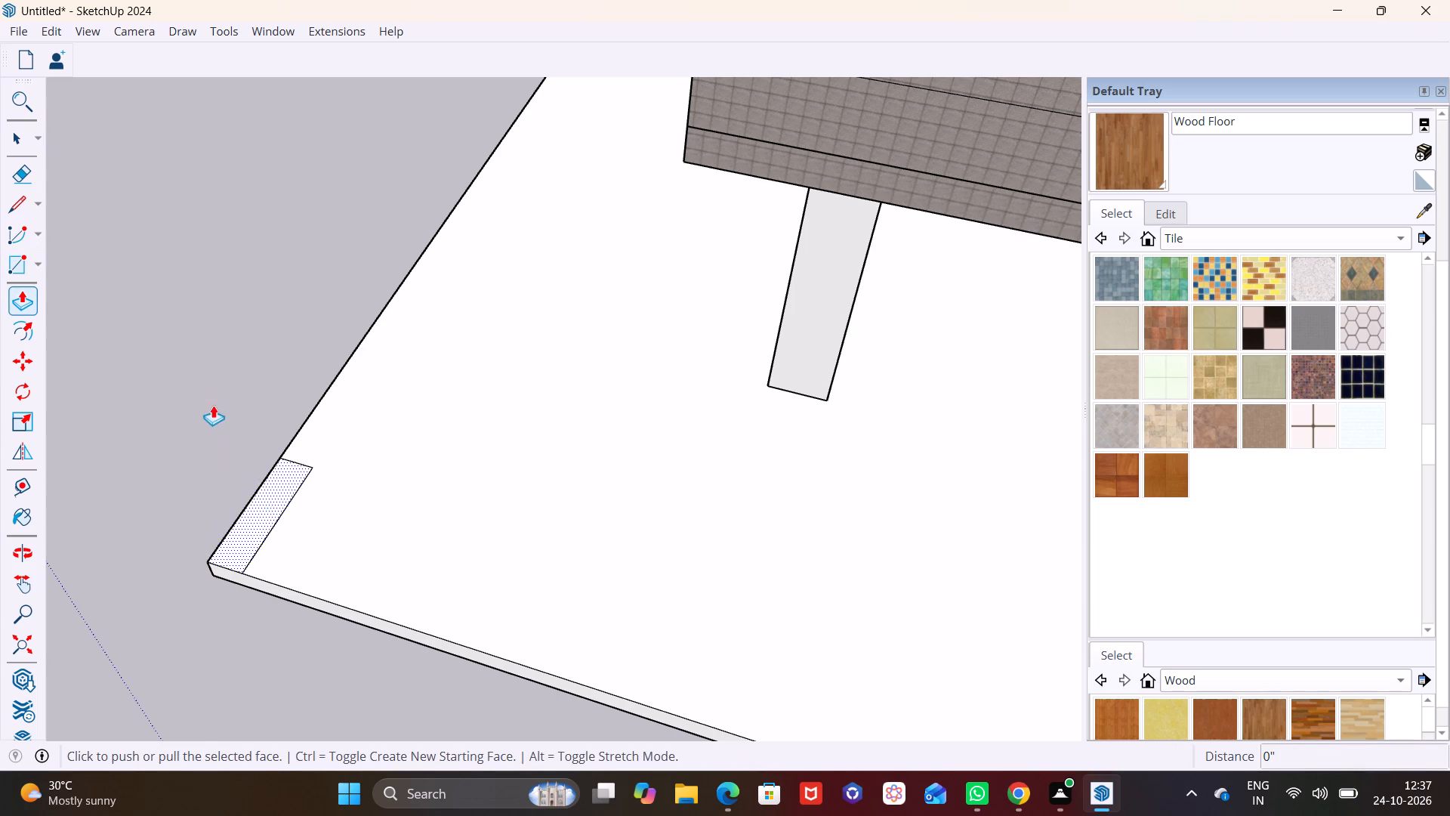
pyautogui.click(209, 311)
pyautogui.press('space')
pyautogui.scroll(-3, 190, 400)
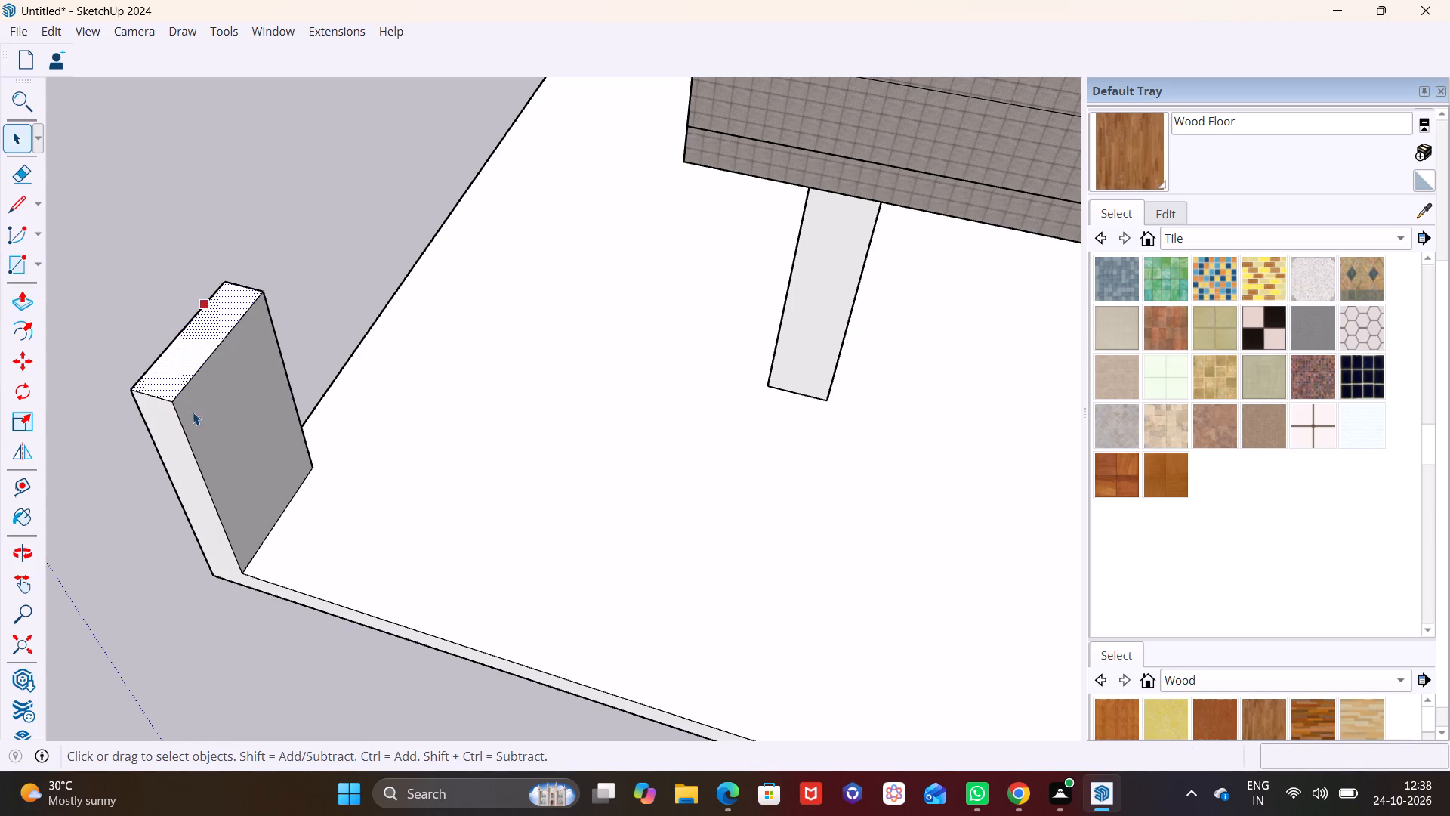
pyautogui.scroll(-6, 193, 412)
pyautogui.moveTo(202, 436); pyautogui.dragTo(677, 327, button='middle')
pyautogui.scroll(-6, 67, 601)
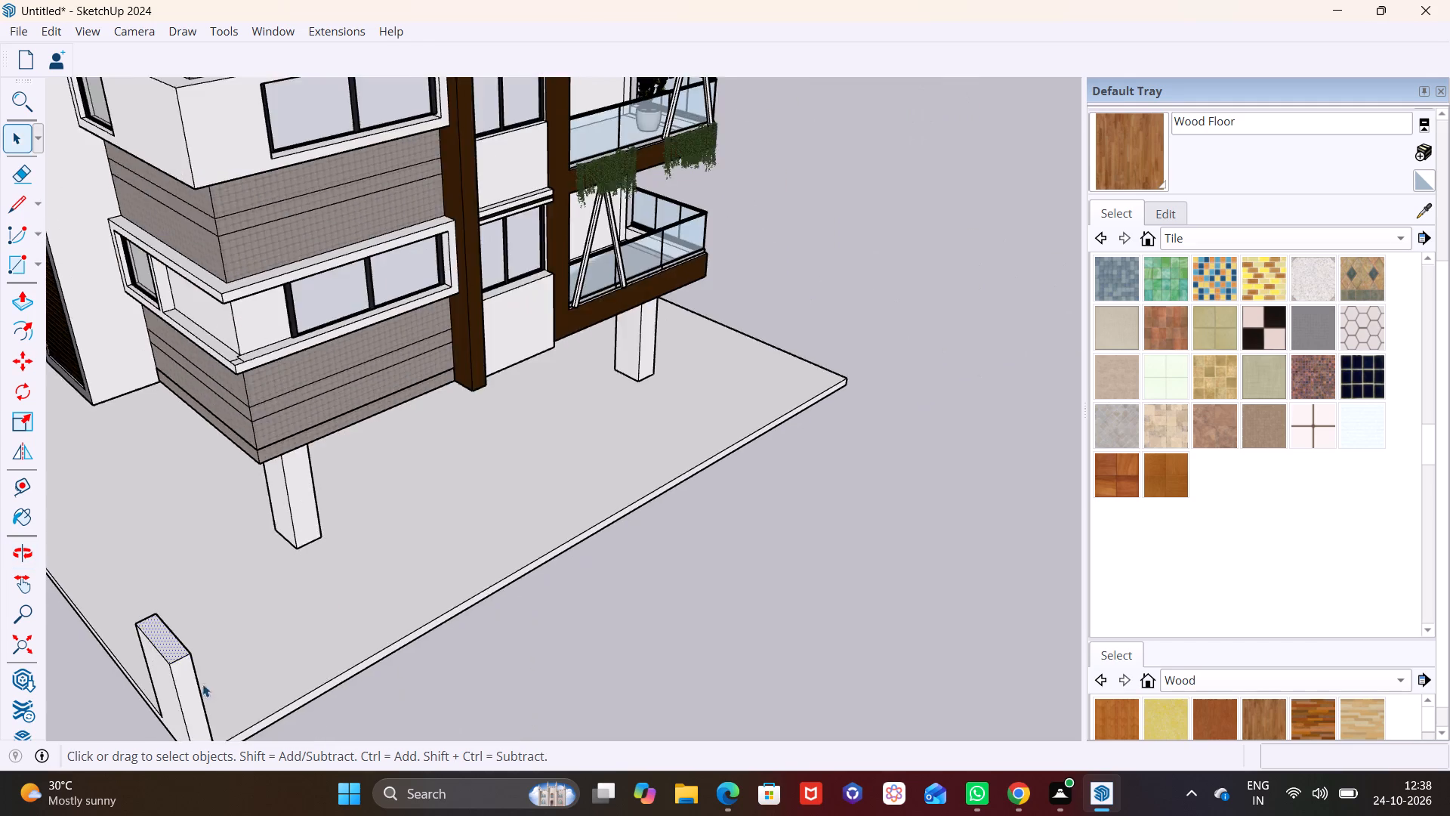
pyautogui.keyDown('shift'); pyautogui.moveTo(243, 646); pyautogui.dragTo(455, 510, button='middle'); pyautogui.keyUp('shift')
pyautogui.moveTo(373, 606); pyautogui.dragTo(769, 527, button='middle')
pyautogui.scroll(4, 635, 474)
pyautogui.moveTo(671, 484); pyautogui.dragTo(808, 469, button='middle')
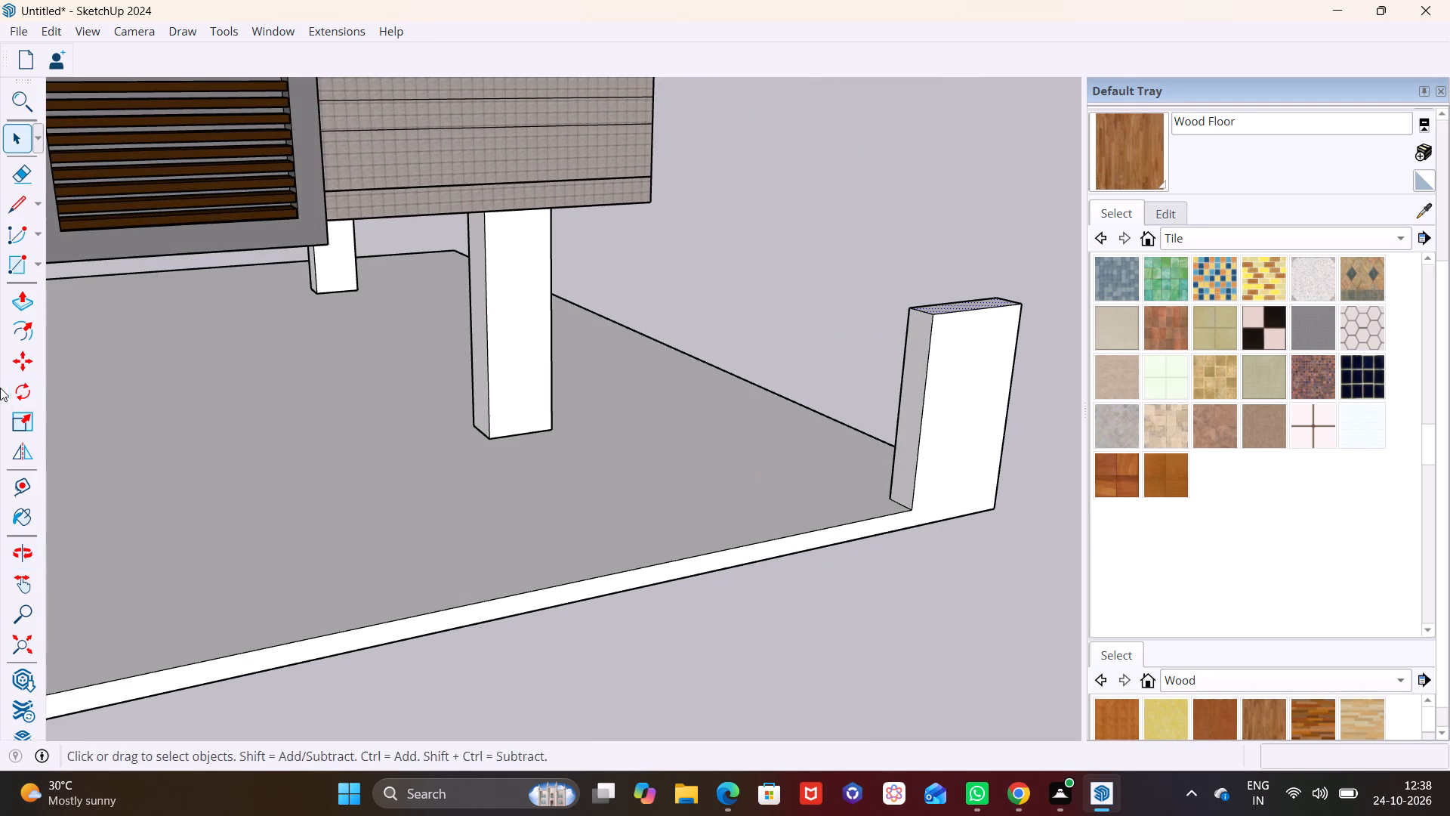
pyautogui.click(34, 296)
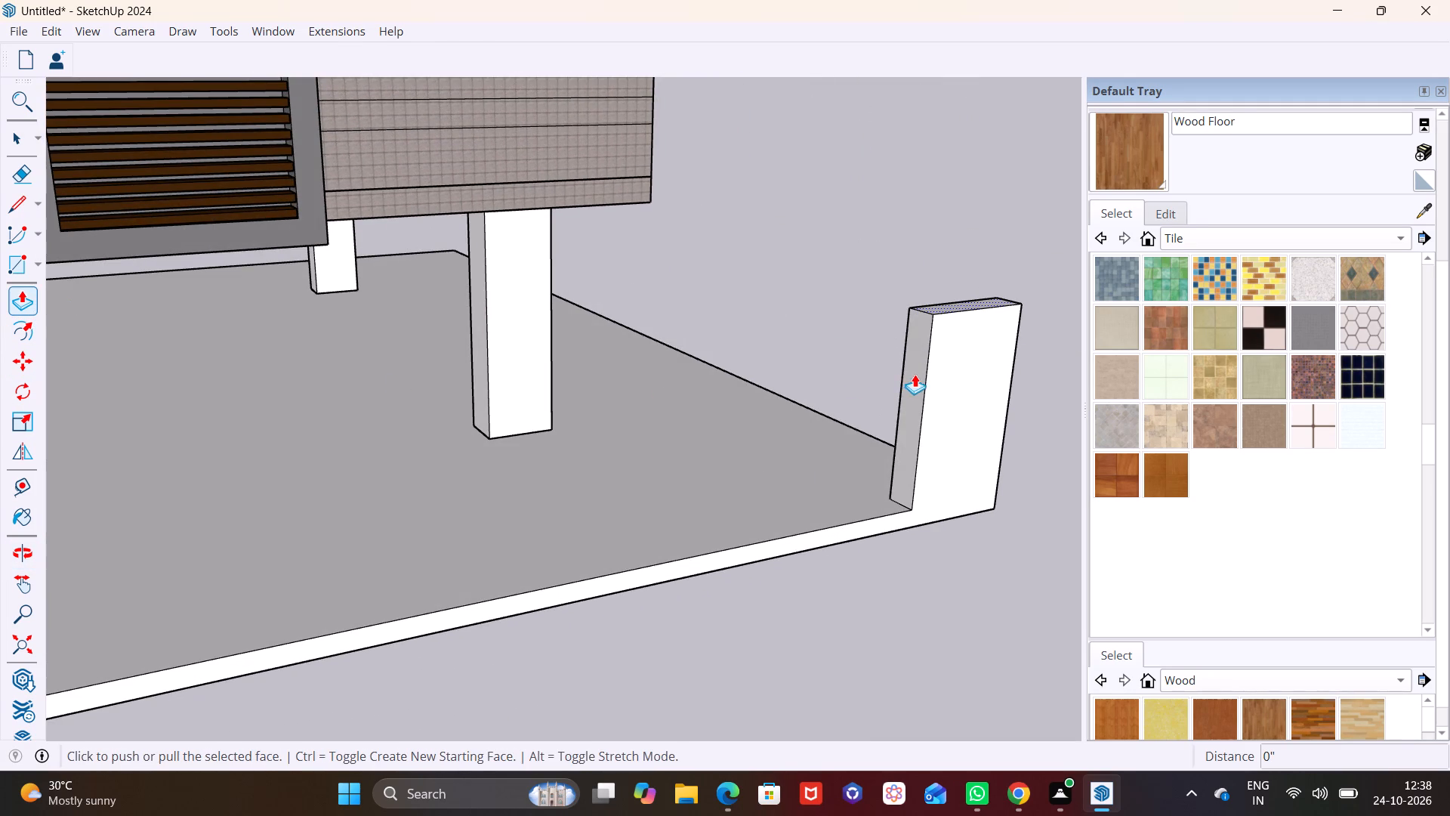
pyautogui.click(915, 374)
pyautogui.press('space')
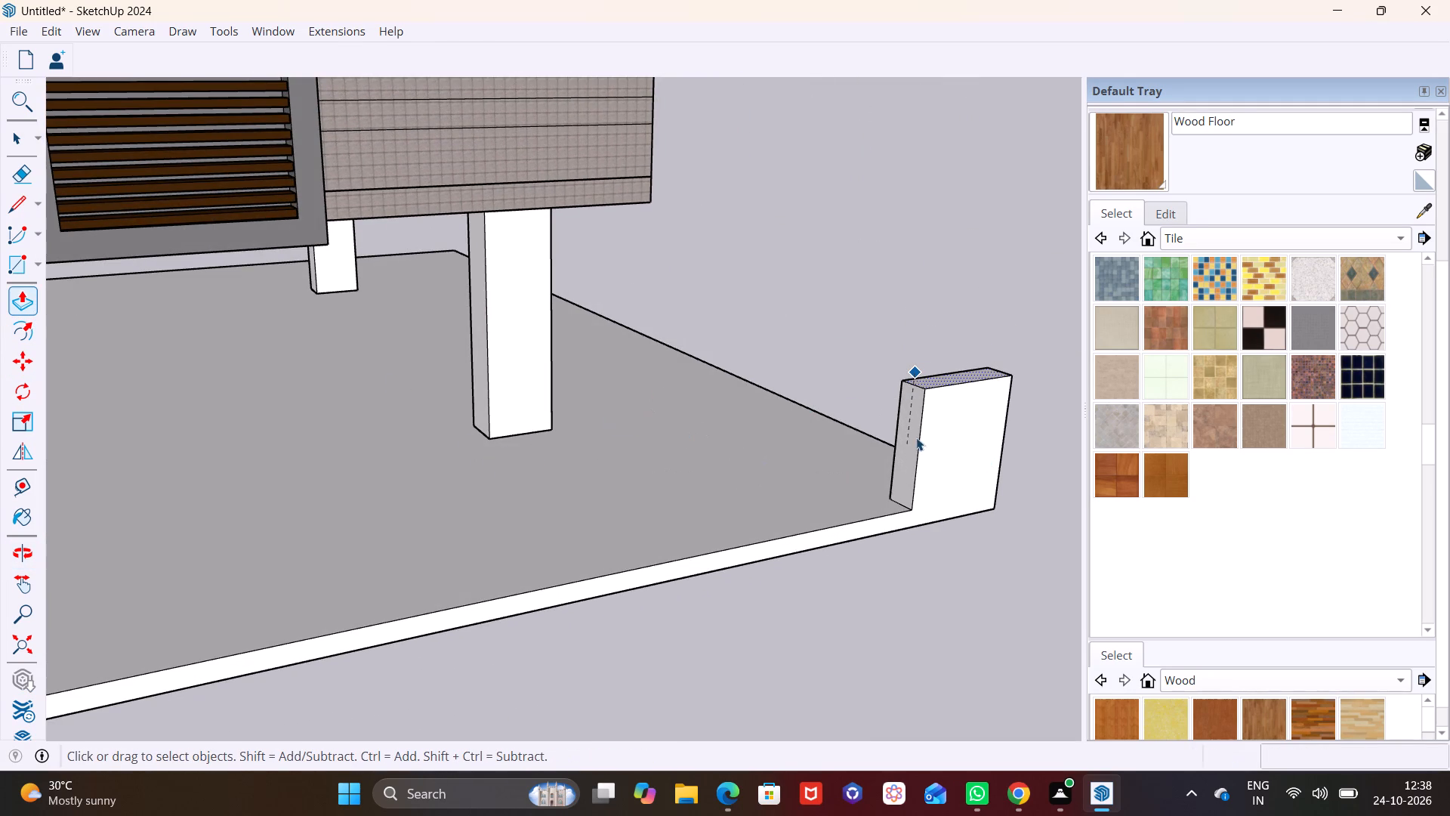
# Push/Pull the short wall block's end face about 66' 6" along the slab's edge beside the dark-framed balconies, reaching the far corner.
pyautogui.click(915, 434)
pyautogui.click(13, 302)
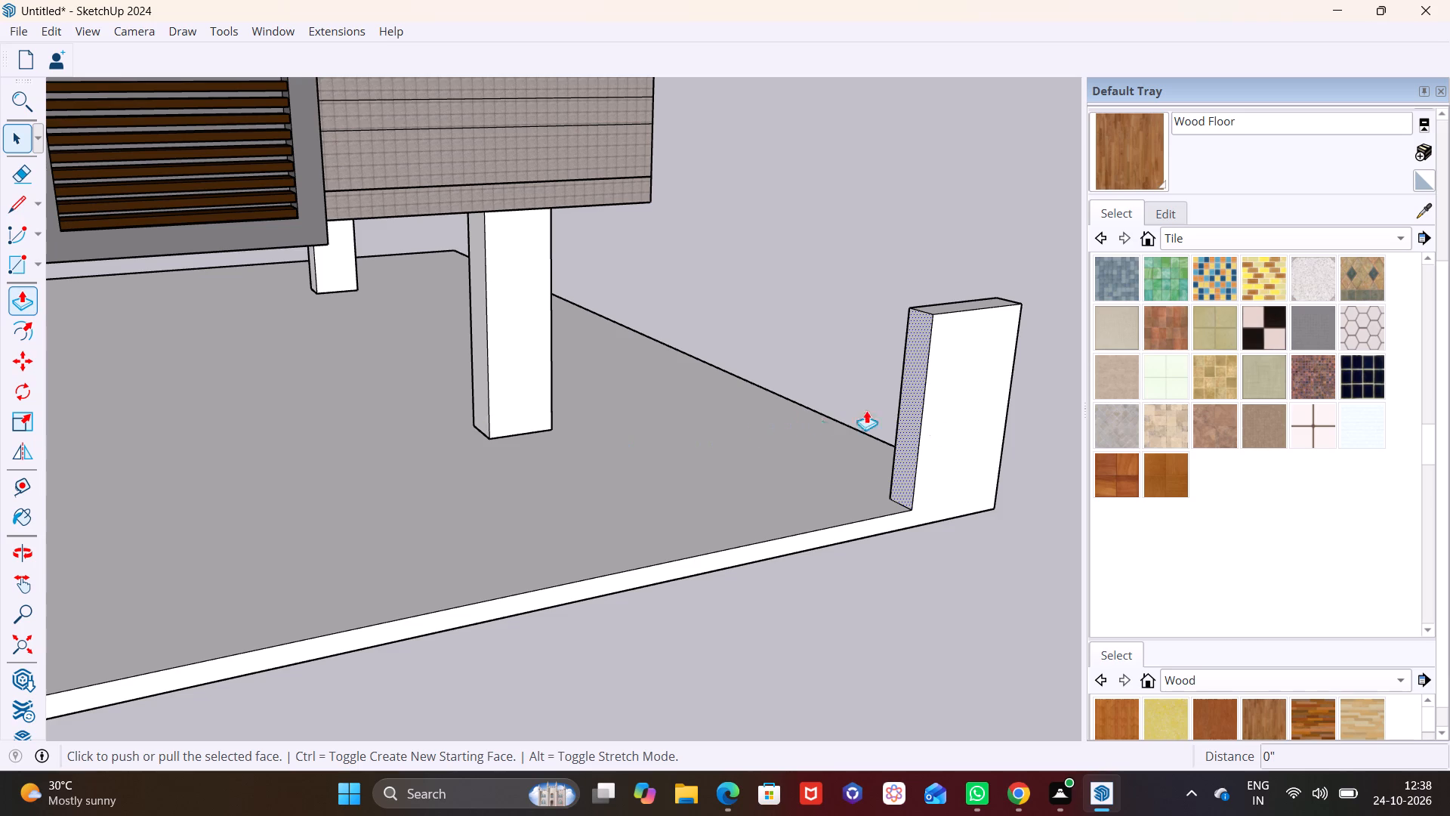
pyautogui.click(906, 425)
pyautogui.scroll(-10, 433, 513)
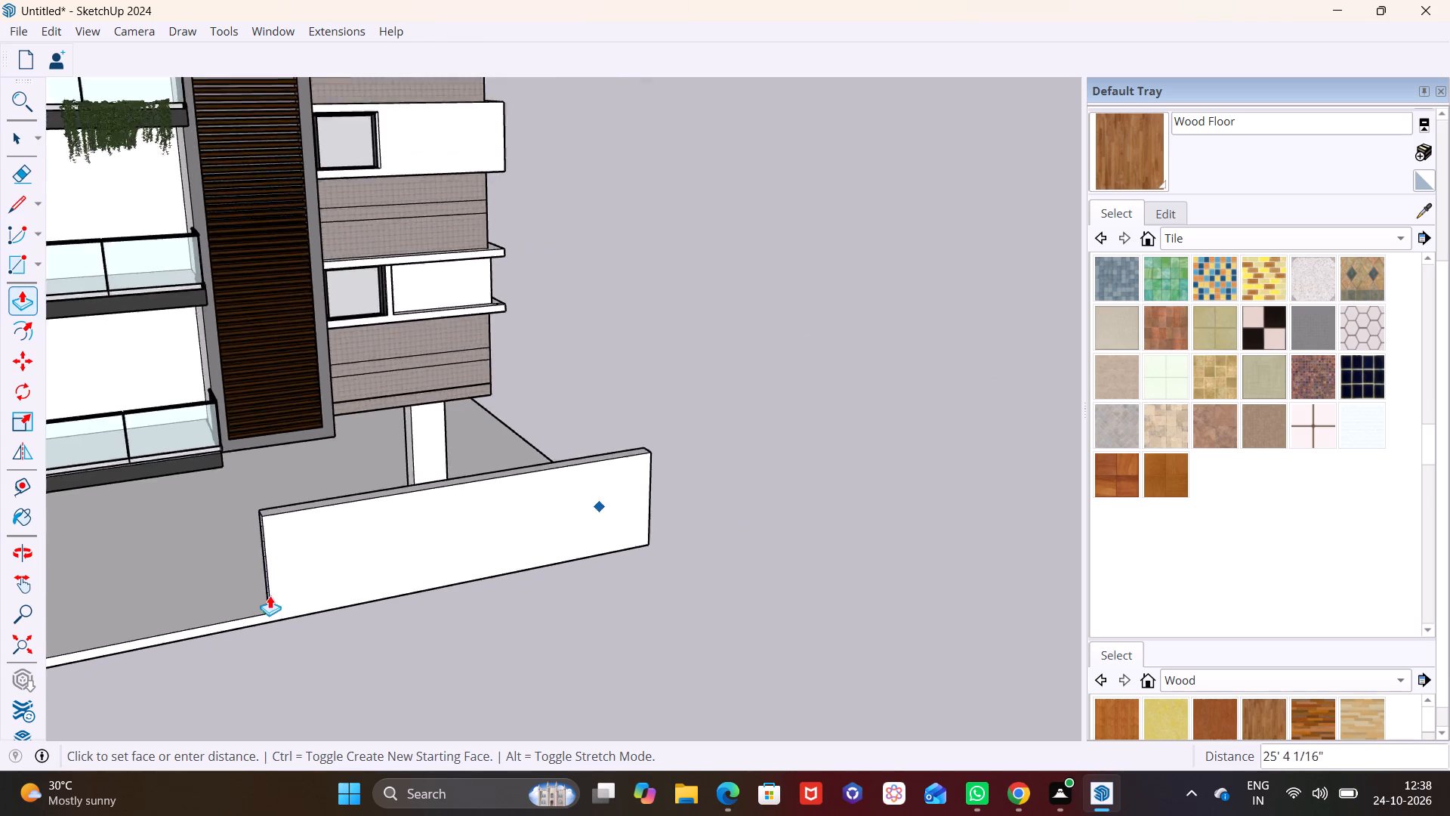
pyautogui.scroll(-5, 270, 595)
pyautogui.keyDown('shift'); pyautogui.moveTo(207, 596); pyautogui.dragTo(661, 472, button='middle'); pyautogui.keyUp('shift')
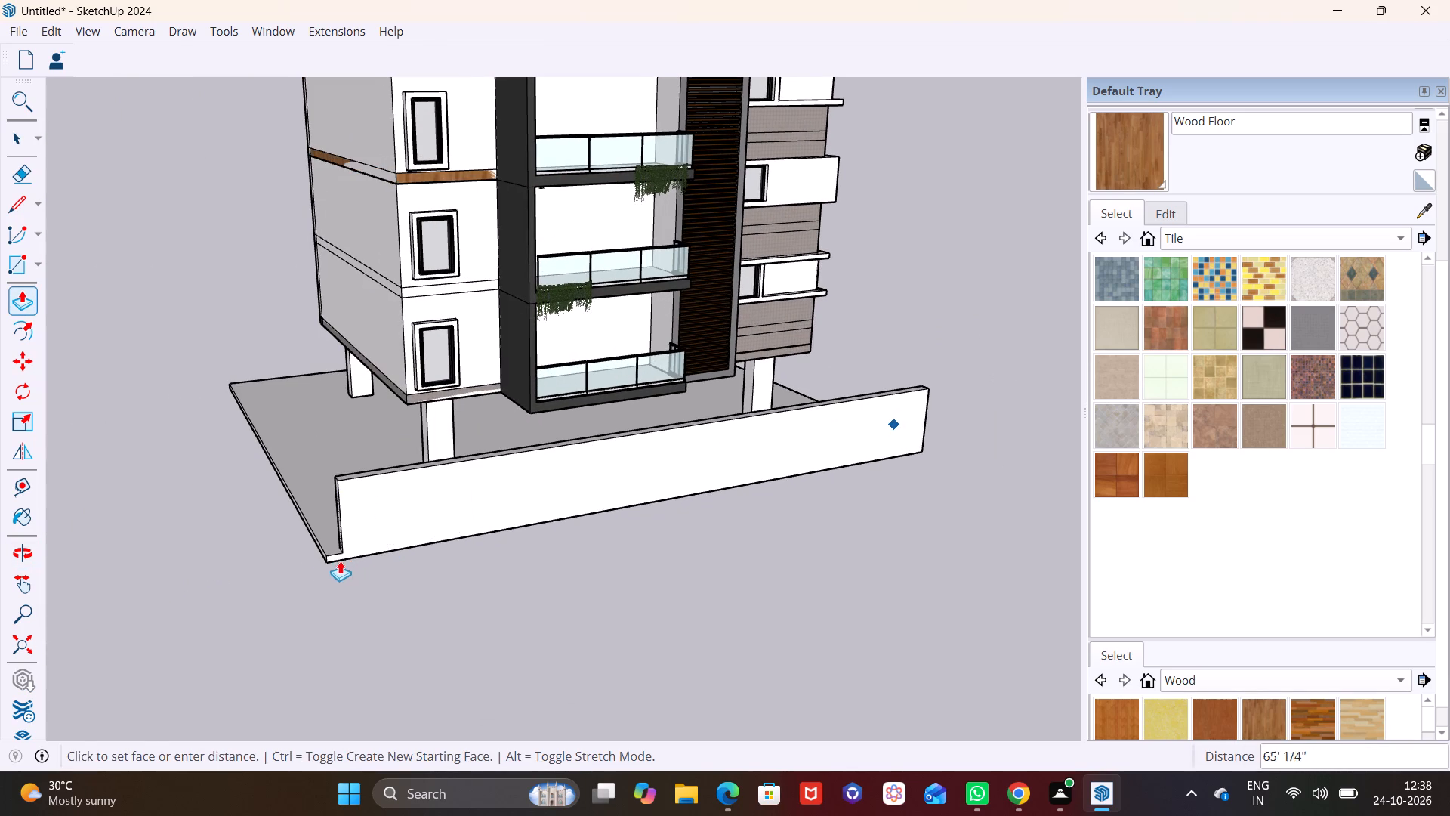
pyautogui.click(322, 555)
# Draw a full-height vertical line on the wall's inner face near its far end, marking off a narrow strip.
pyautogui.scroll(-3, 535, 554)
pyautogui.moveTo(619, 524); pyautogui.dragTo(0, 514, button='middle')
pyautogui.moveTo(407, 583); pyautogui.dragTo(188, 552, button='middle')
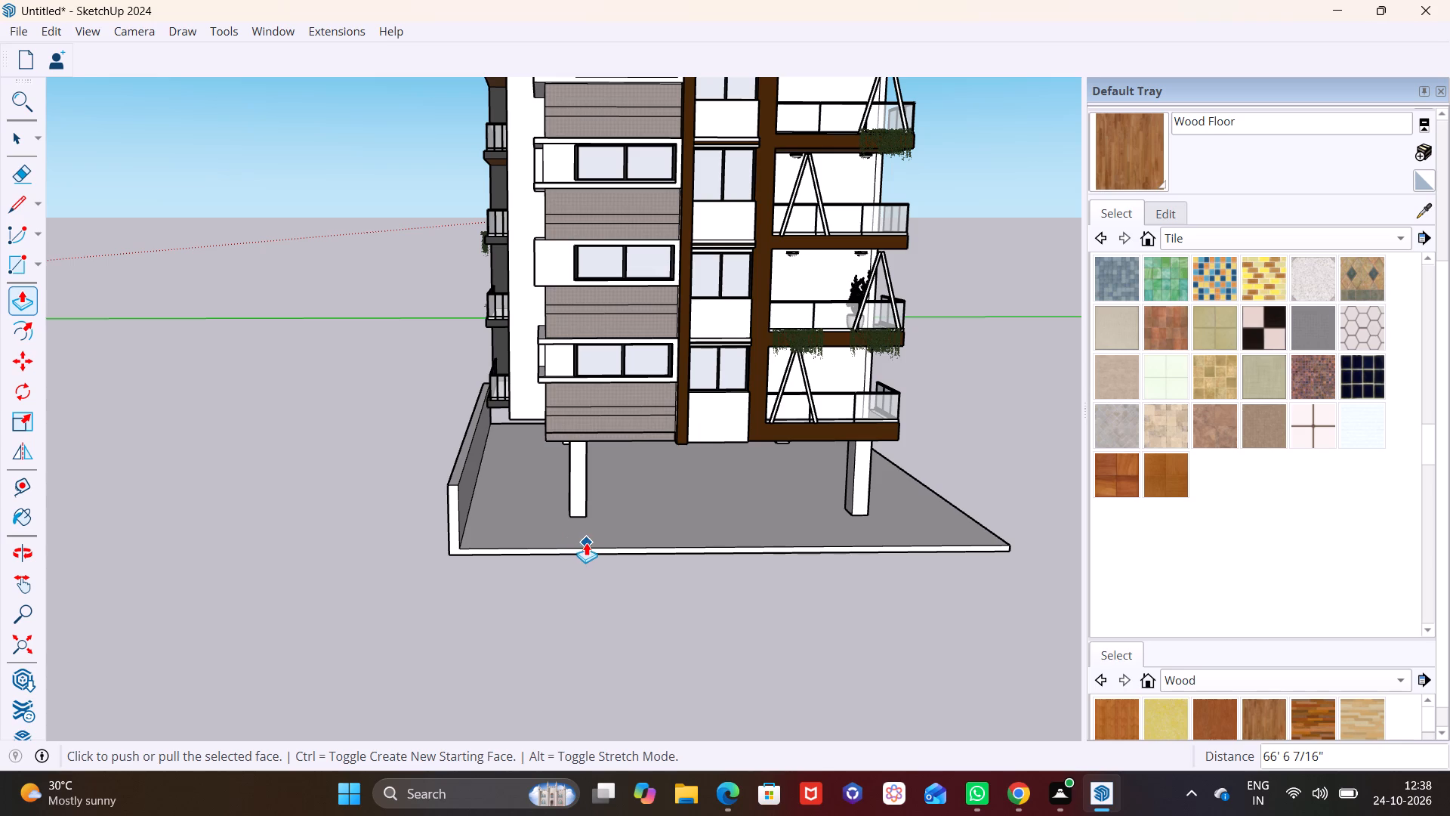
pyautogui.moveTo(553, 540); pyautogui.dragTo(750, 539, button='middle')
pyautogui.scroll(2, 621, 521)
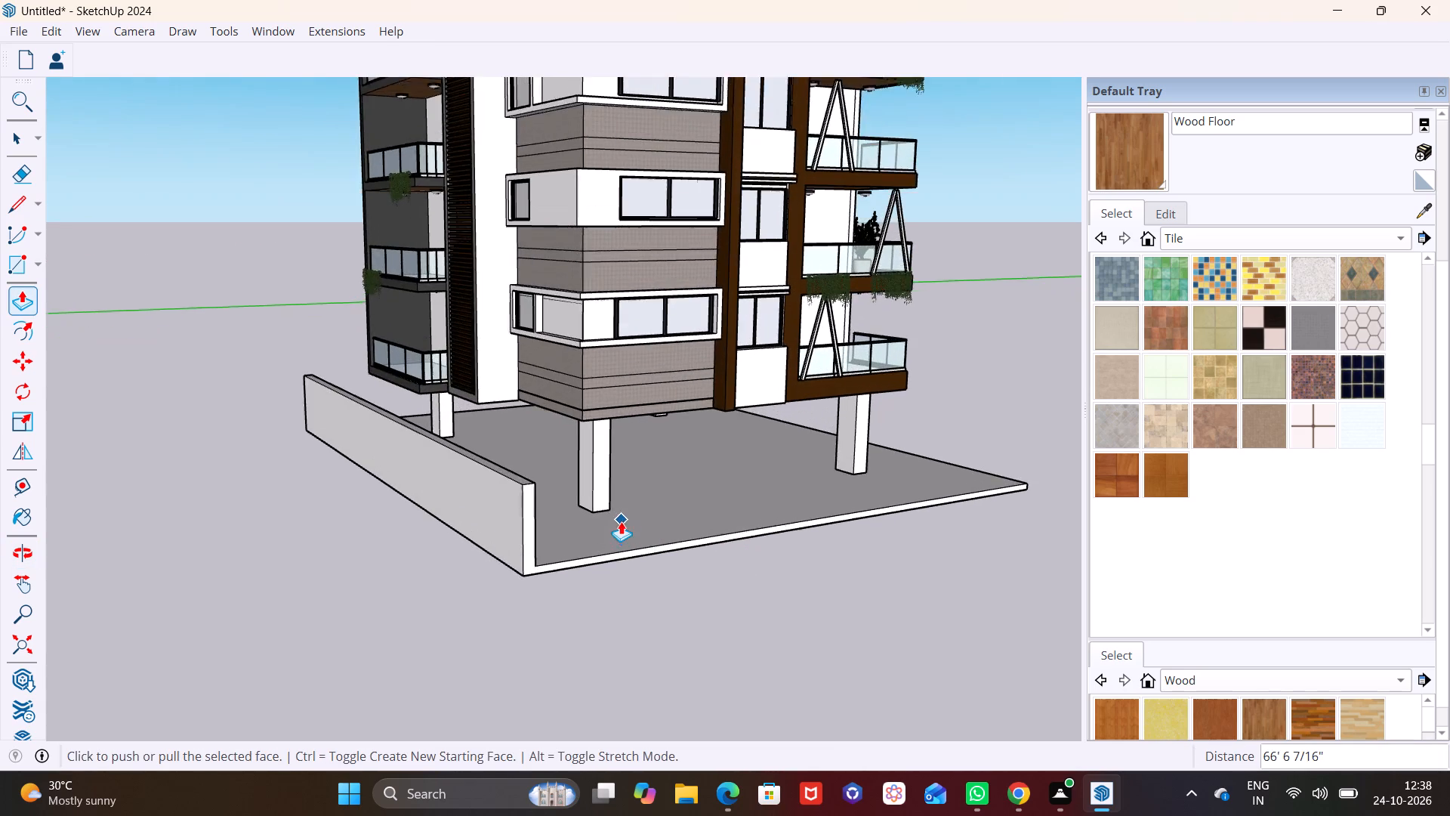
pyautogui.scroll(2, 621, 521)
pyautogui.keyDown('shift'); pyautogui.moveTo(609, 536); pyautogui.dragTo(437, 651, button='middle'); pyautogui.keyUp('shift')
pyautogui.moveTo(492, 617); pyautogui.dragTo(415, 524, button='middle')
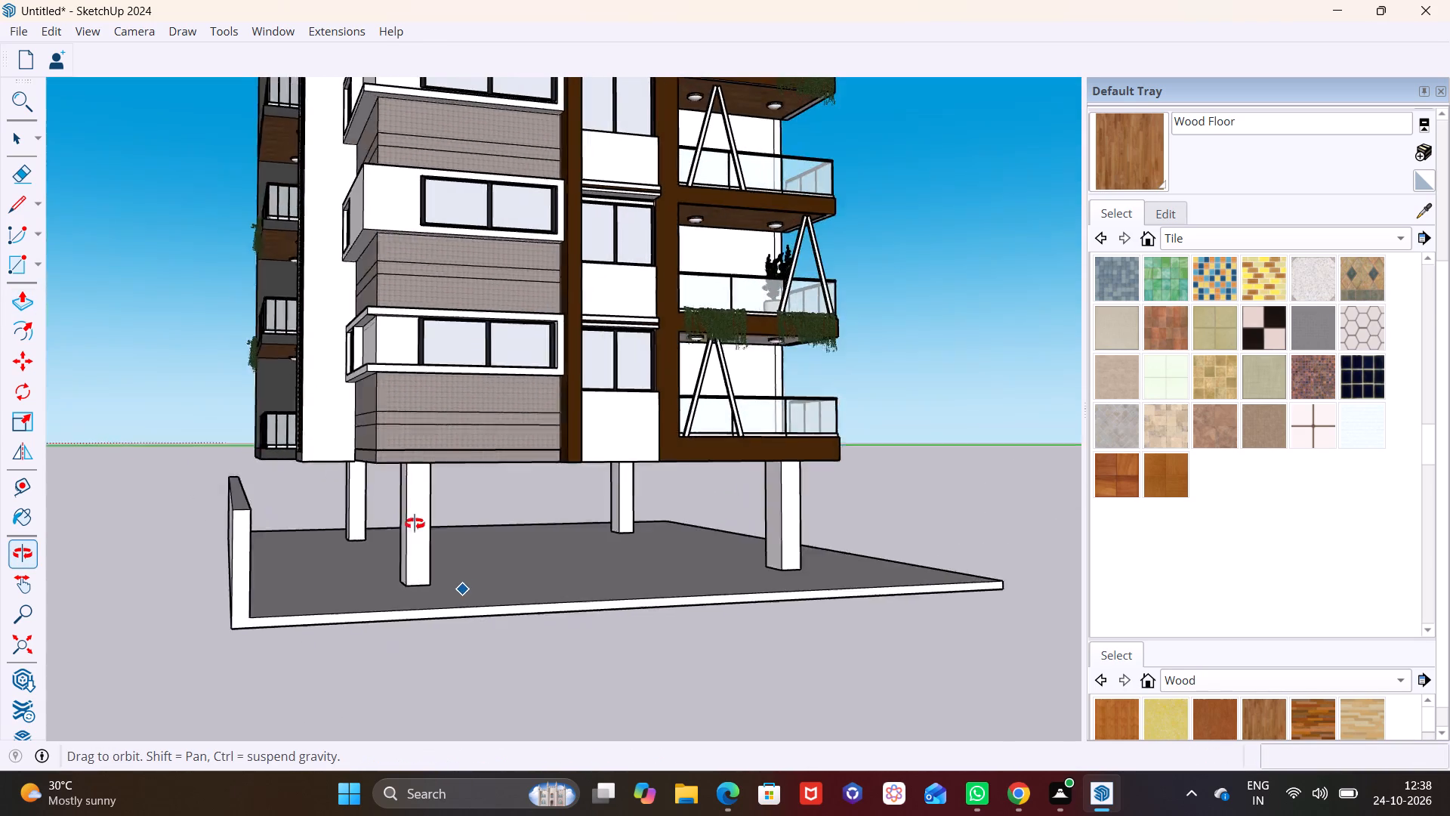
pyautogui.moveTo(415, 524); pyautogui.dragTo(873, 595, button='middle')
pyautogui.scroll(-3, 361, 524)
pyautogui.moveTo(192, 521); pyautogui.dragTo(582, 543, button='middle')
pyautogui.moveTo(219, 620); pyautogui.dragTo(411, 464, button='middle')
pyautogui.moveTo(328, 563); pyautogui.dragTo(727, 611, button='middle')
pyautogui.keyDown('shift'); pyautogui.moveTo(742, 625); pyautogui.dragTo(544, 563, button='middle'); pyautogui.keyUp('shift')
pyautogui.moveTo(575, 565); pyautogui.dragTo(764, 582, button='middle')
pyautogui.scroll(3, 887, 533)
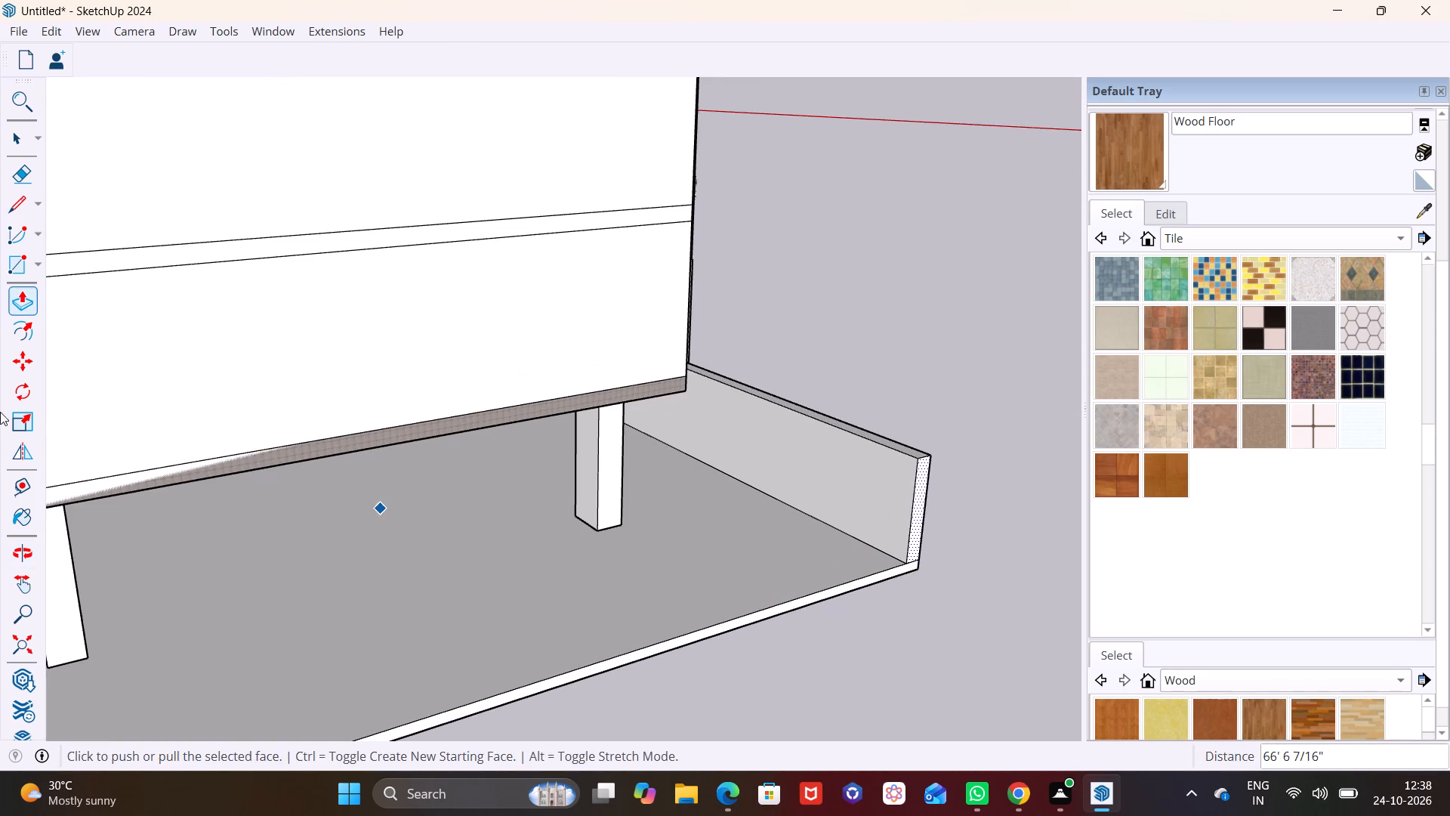
pyautogui.click(23, 210)
pyautogui.scroll(10, 936, 557)
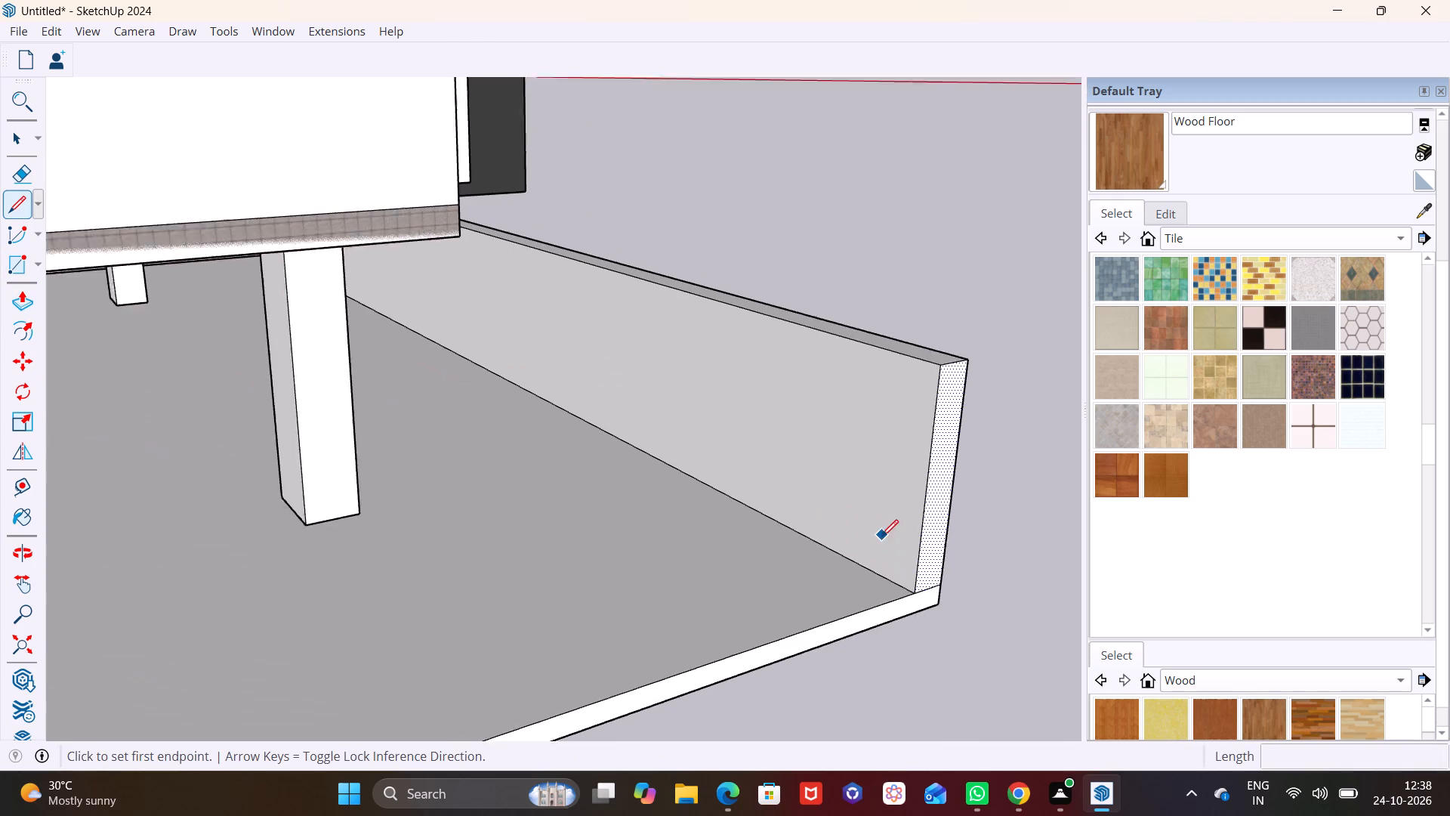
pyautogui.scroll(1, 881, 536)
pyautogui.click(899, 591)
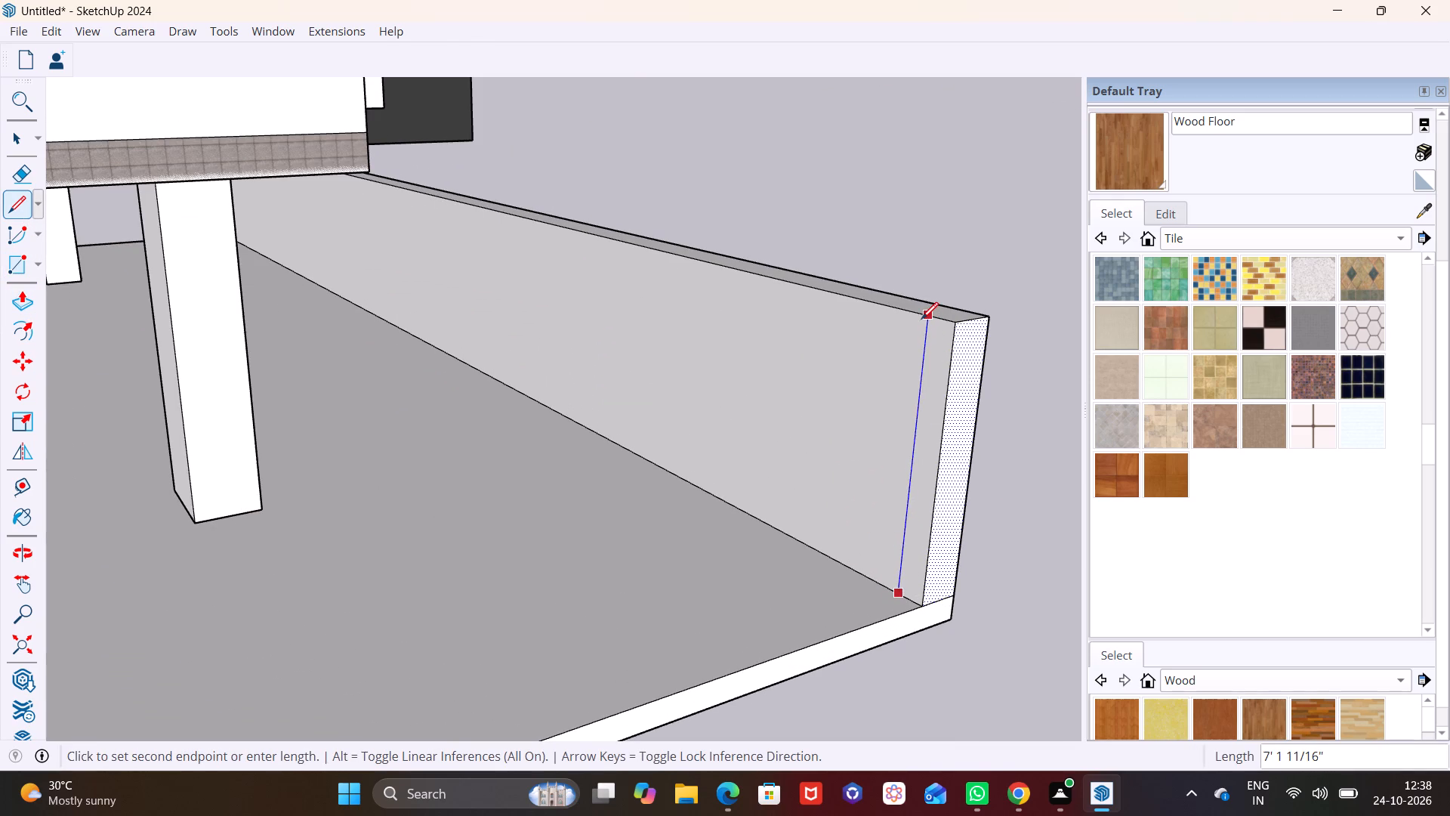
pyautogui.click(921, 319)
pyautogui.press('space')
# Push/Pull the marked strip about 60' 5" along the slab's adjoining edge, opposite the brown-framed balconies, to form the second wall.
pyautogui.click(943, 367)
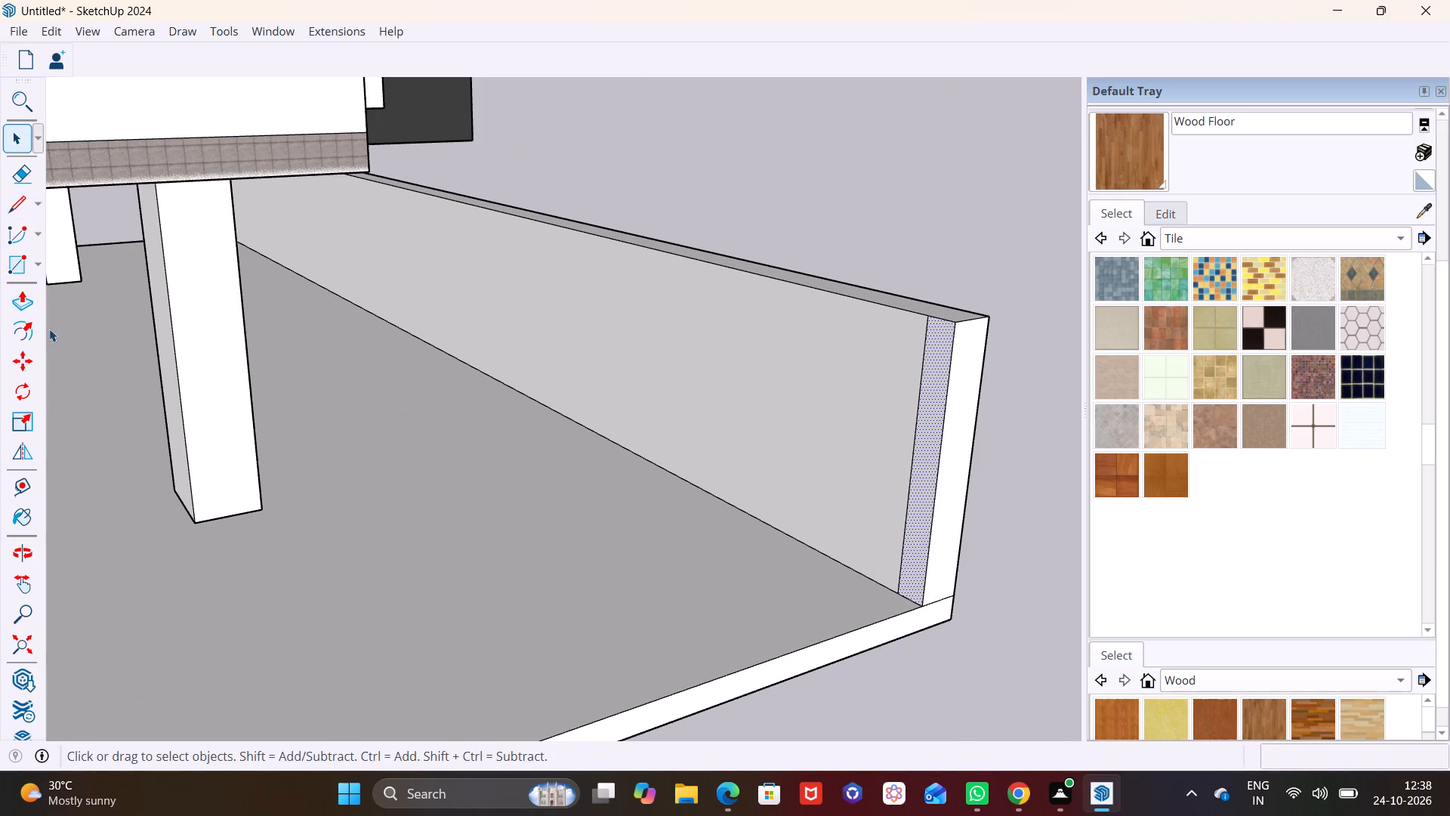
pyautogui.click(20, 303)
pyautogui.click(921, 508)
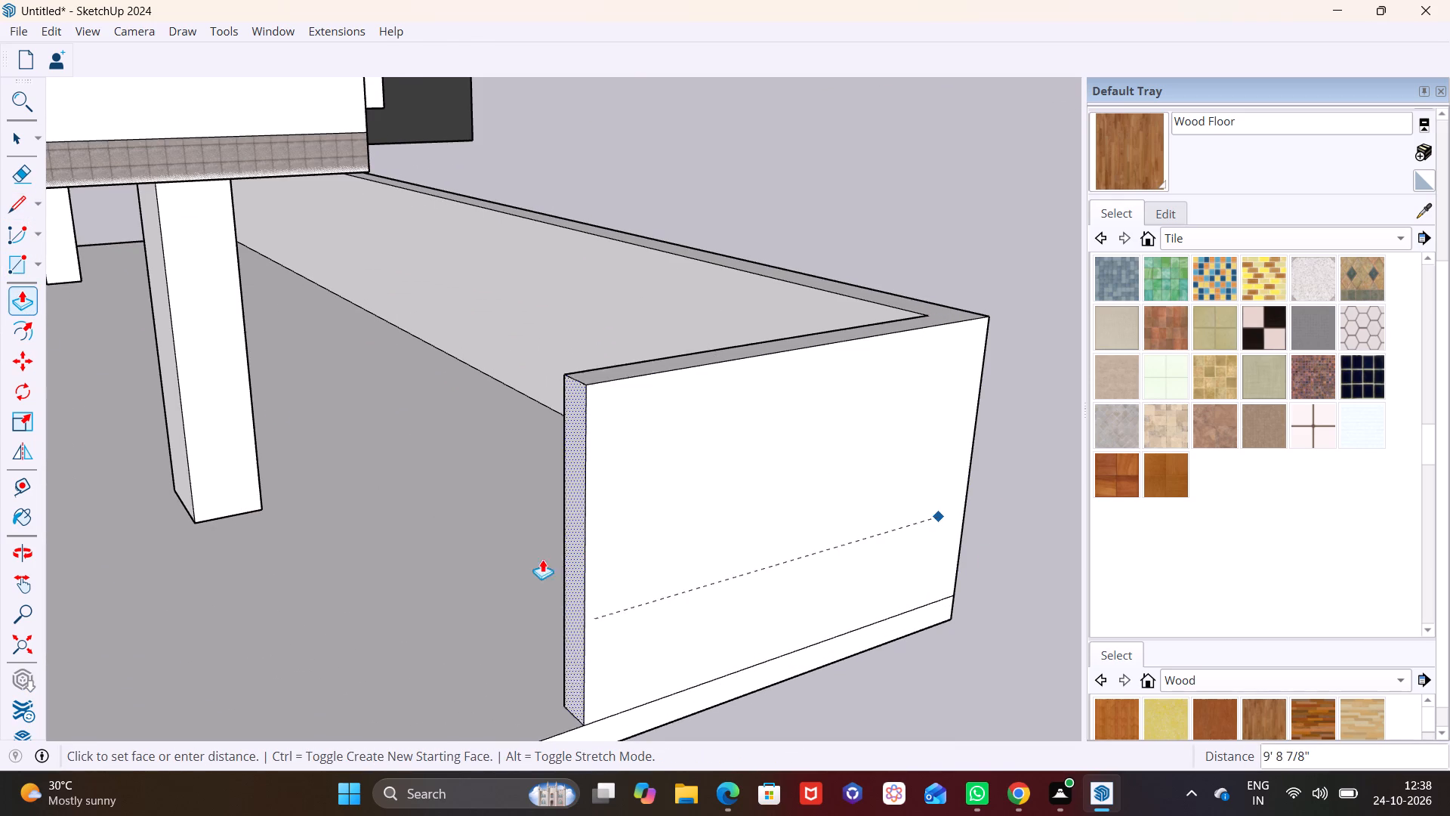
pyautogui.scroll(-11, 541, 560)
pyautogui.keyDown('shift'); pyautogui.moveTo(333, 601); pyautogui.dragTo(935, 449, button='middle'); pyautogui.keyUp('shift')
pyautogui.keyDown('shift'); pyautogui.scroll(-1, 935, 449); pyautogui.keyUp('shift')
pyautogui.keyDown('shift'); pyautogui.moveTo(393, 638); pyautogui.dragTo(770, 499, button='middle'); pyautogui.keyUp('shift')
pyautogui.keyDown('shift'); pyautogui.scroll(-1, 770, 499); pyautogui.keyUp('shift')
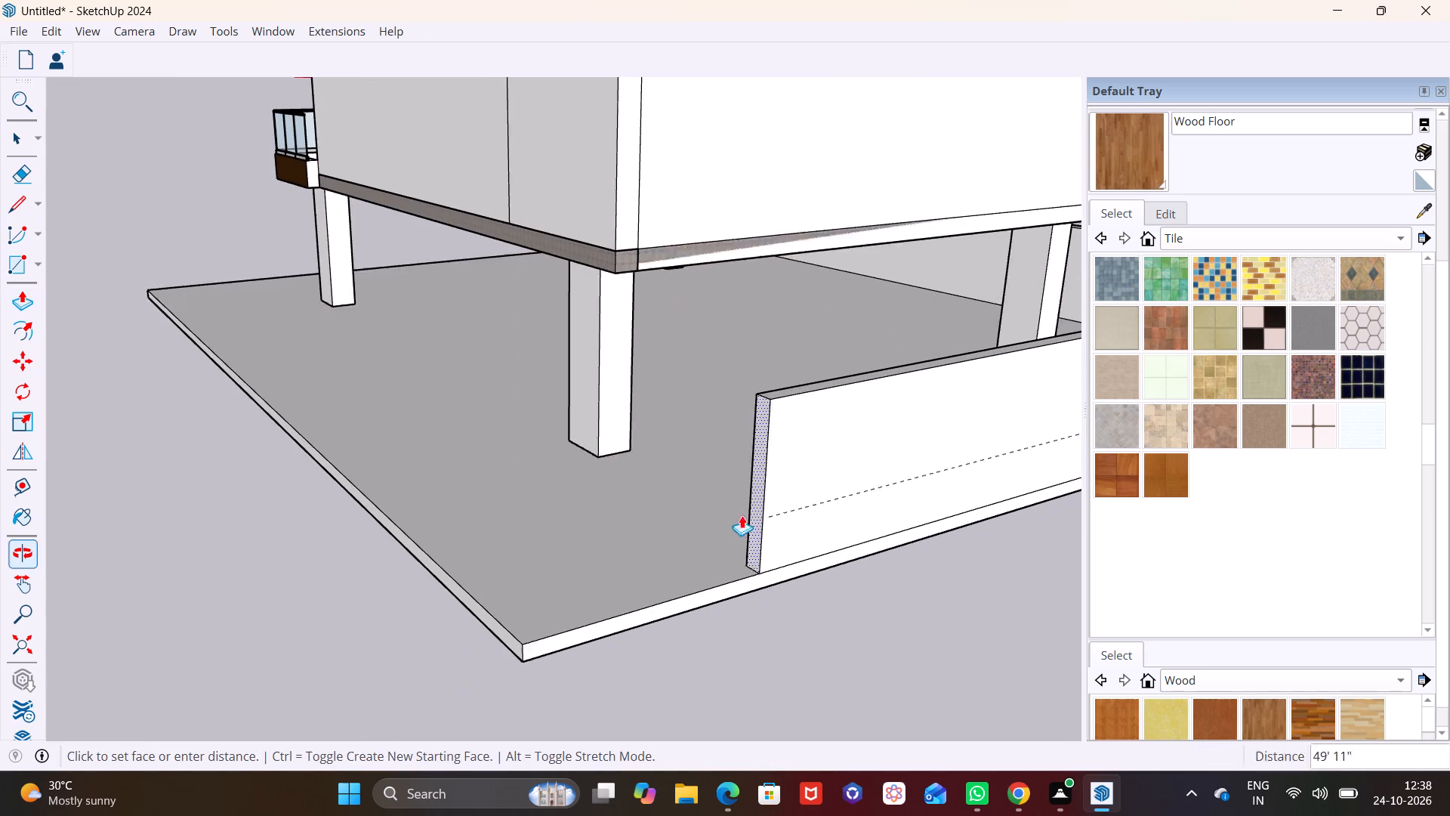
pyautogui.click(553, 638)
# Draw a full-height vertical line on the second wall's inner face near its free end, marking off a narrow strip.
pyautogui.moveTo(561, 557); pyautogui.dragTo(964, 561, button='middle')
pyautogui.moveTo(782, 501); pyautogui.dragTo(919, 516, button='middle')
pyautogui.scroll(4, 986, 443)
pyautogui.keyDown('shift'); pyautogui.moveTo(987, 443); pyautogui.dragTo(565, 465, button='middle'); pyautogui.keyUp('shift')
pyautogui.click(14, 193)
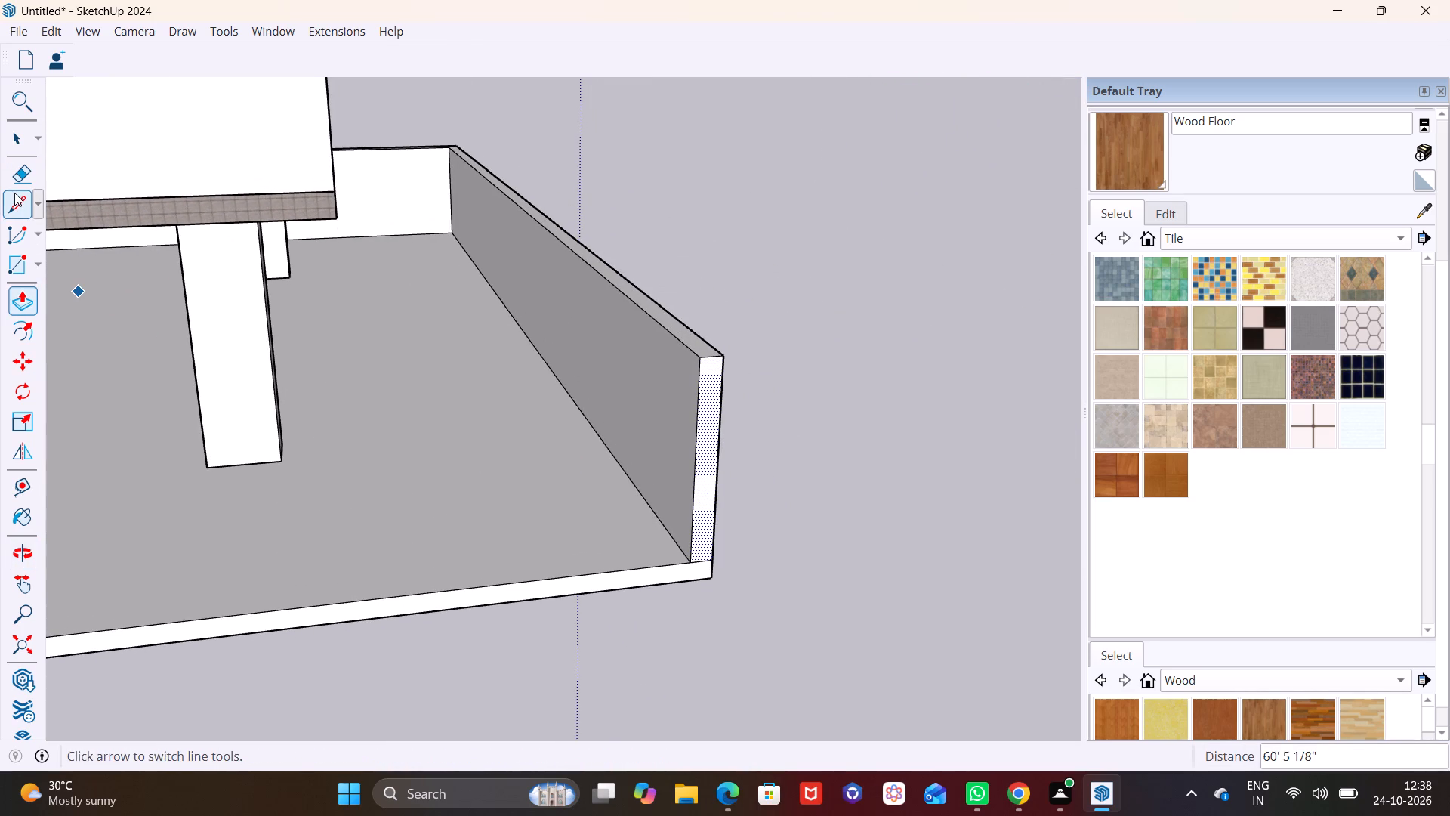
pyautogui.moveTo(521, 425); pyautogui.dragTo(833, 462, button='middle')
pyautogui.keyDown('shift'); pyautogui.moveTo(1097, 490); pyautogui.dragTo(1085, 490, button='middle'); pyautogui.keyUp('shift')
pyautogui.moveTo(1016, 484); pyautogui.dragTo(725, 519, button='middle')
pyautogui.scroll(3, 749, 504)
pyautogui.click(803, 509)
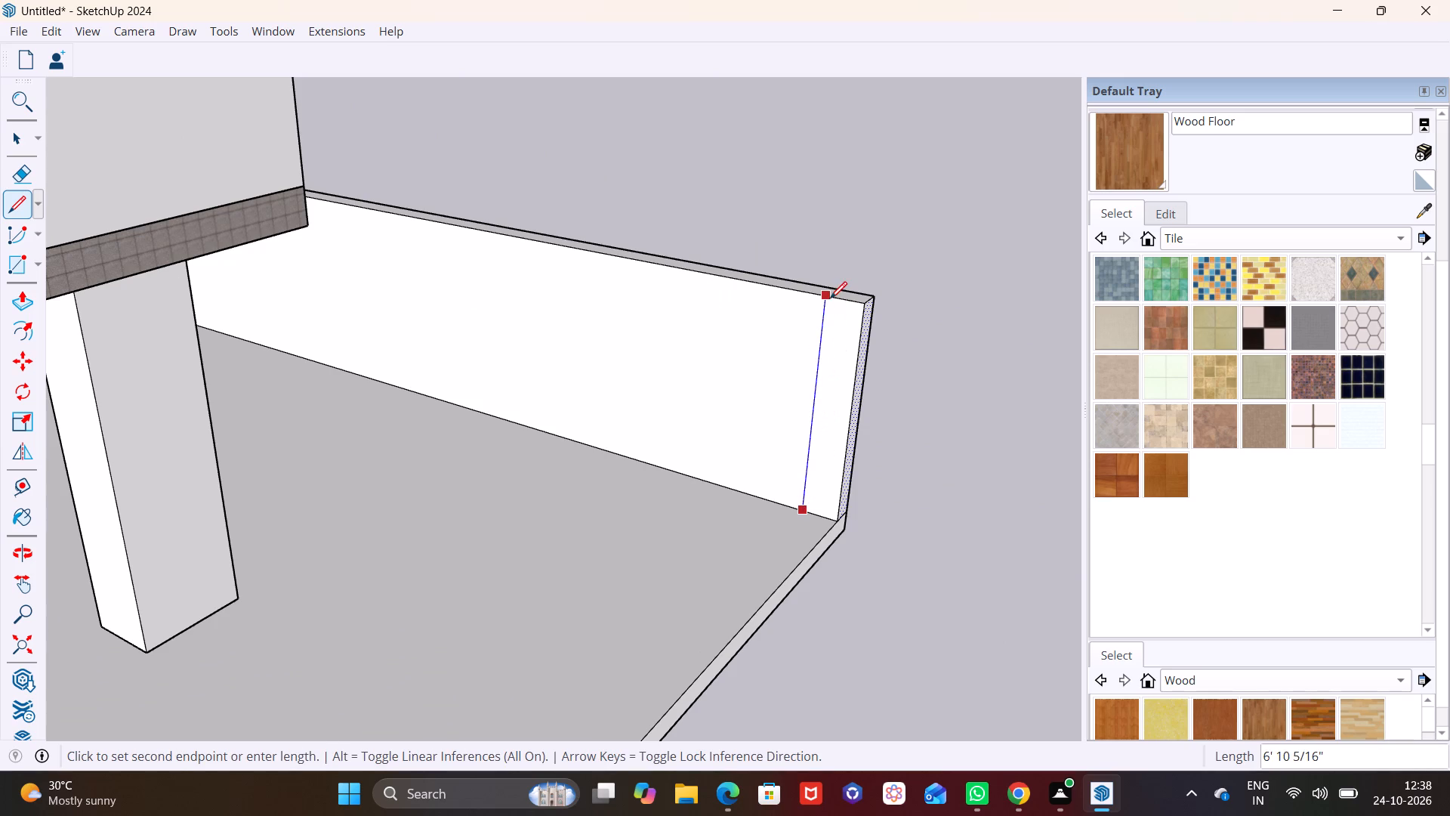
pyautogui.click(830, 298)
pyautogui.press('space')
# Push/Pull the second wall's end strip along the slab's edge opposite the first wall, up to the corner near the brown-framed balconies.
pyautogui.click(845, 348)
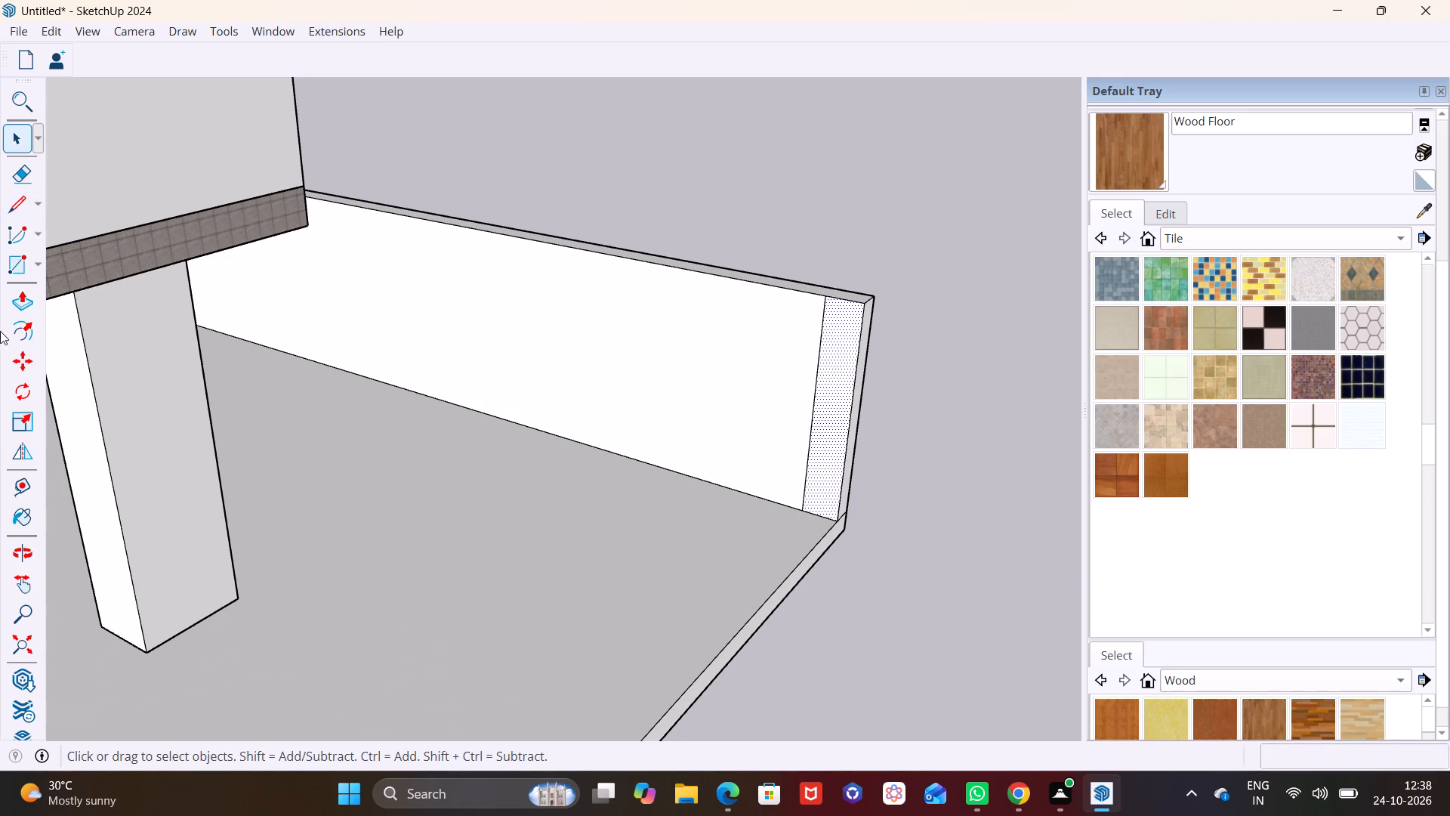
pyautogui.click(16, 298)
pyautogui.click(853, 370)
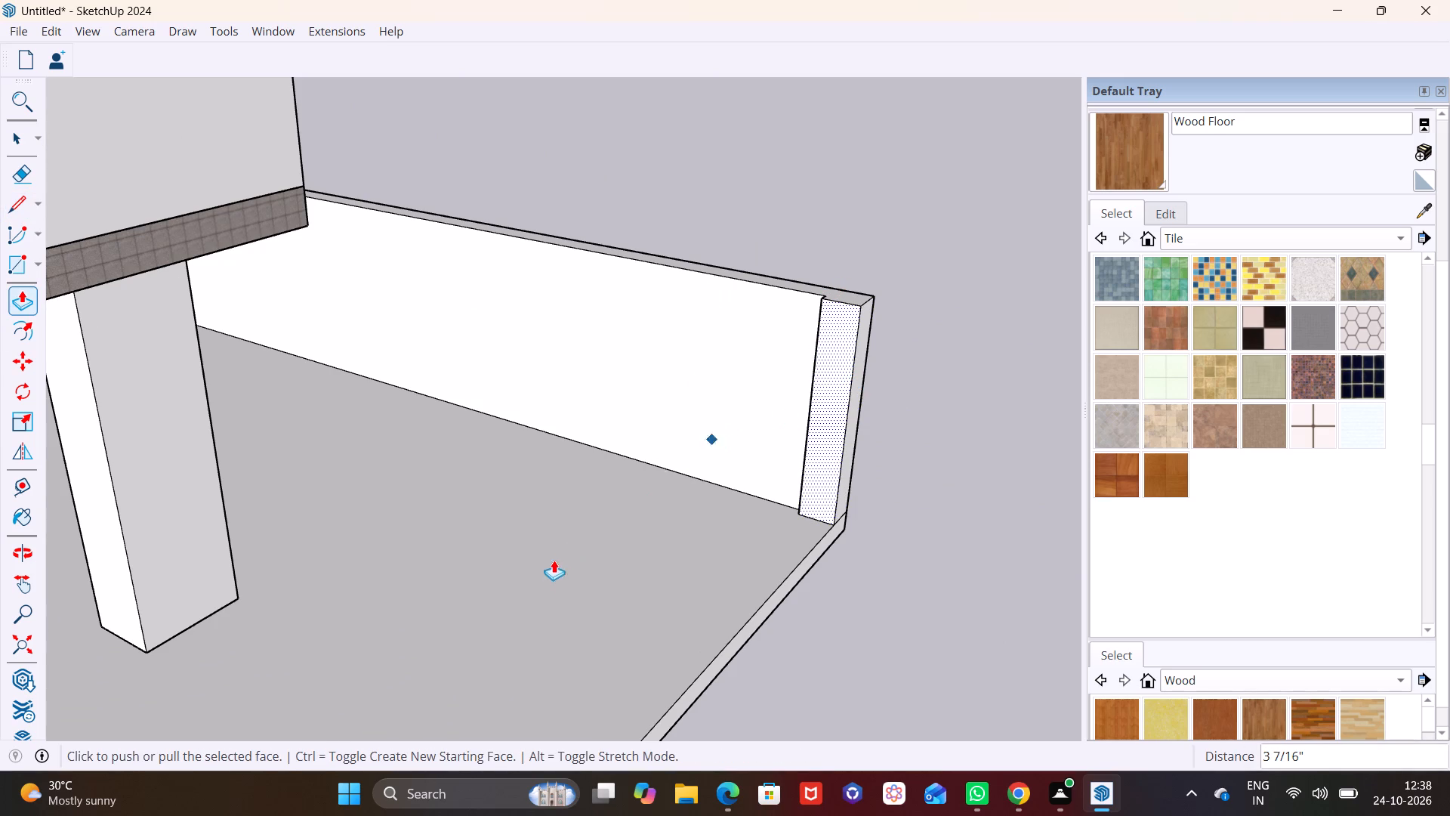
pyautogui.moveTo(830, 352); pyautogui.dragTo(694, 474)
pyautogui.scroll(-7, 656, 541)
pyautogui.keyDown('shift'); pyautogui.moveTo(560, 611); pyautogui.dragTo(931, 366, button='middle'); pyautogui.keyUp('shift')
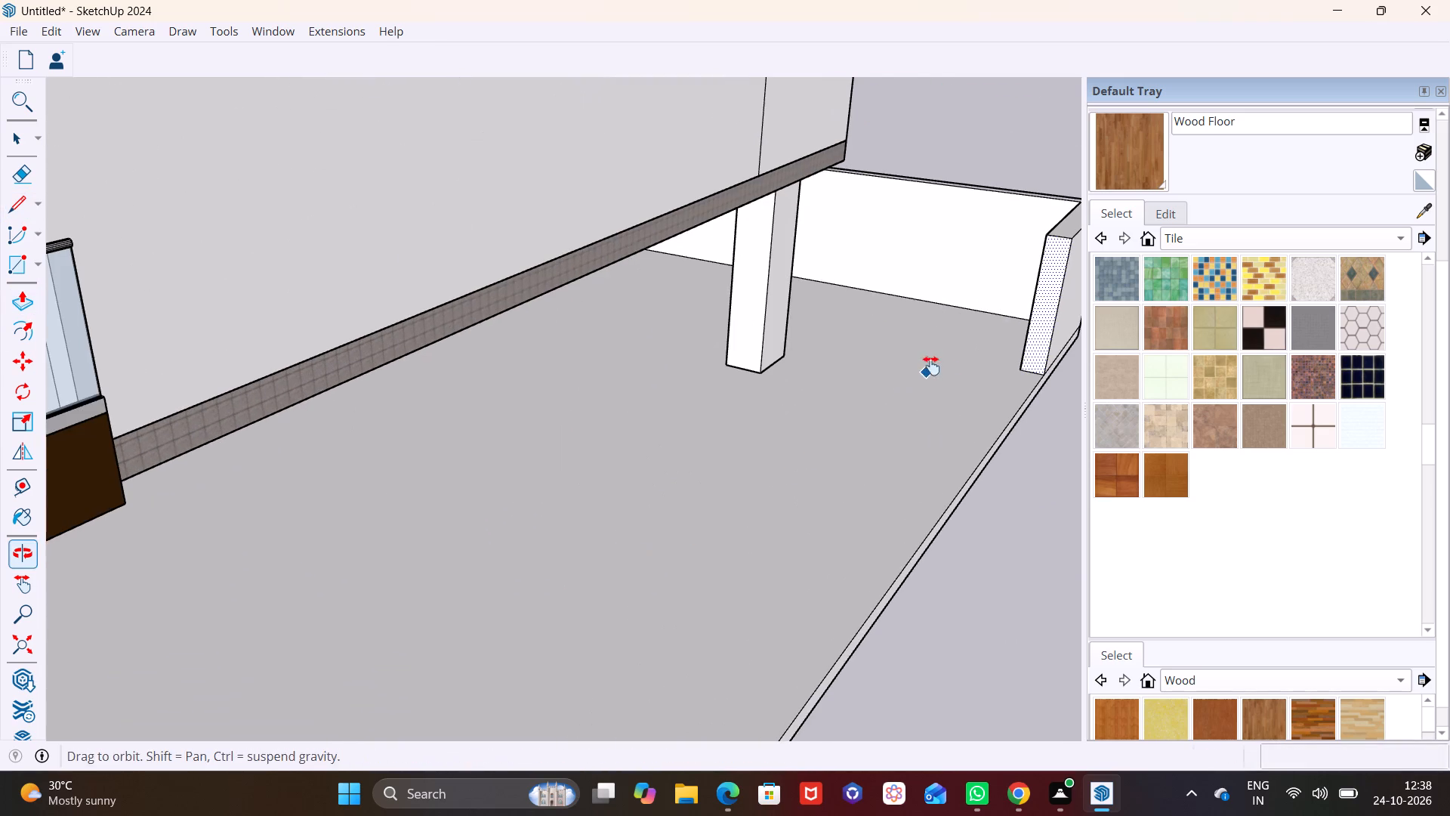
pyautogui.keyDown('shift'); pyautogui.moveTo(931, 366); pyautogui.dragTo(932, 366, button='middle'); pyautogui.keyUp('shift')
pyautogui.moveTo(1047, 280); pyautogui.dragTo(527, 617)
pyautogui.scroll(-3, 540, 614)
pyautogui.keyDown('shift'); pyautogui.moveTo(583, 622); pyautogui.dragTo(637, 541, button='middle'); pyautogui.keyUp('shift')
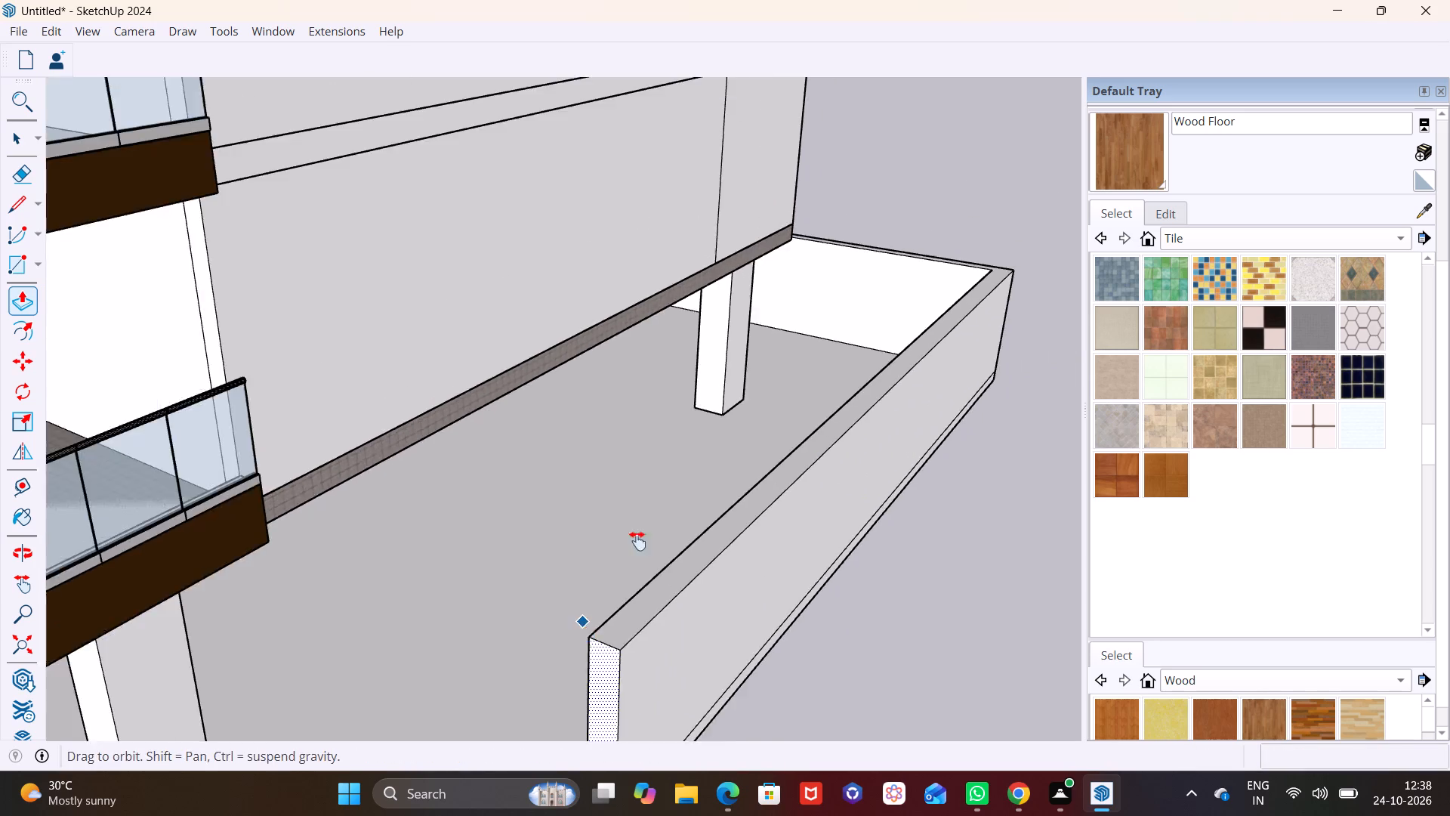
pyautogui.keyDown('shift'); pyautogui.moveTo(637, 541); pyautogui.dragTo(789, 223, button='middle'); pyautogui.keyUp('shift')
pyautogui.moveTo(868, 232); pyautogui.dragTo(823, 255)
pyautogui.moveTo(847, 258); pyautogui.dragTo(809, 316)
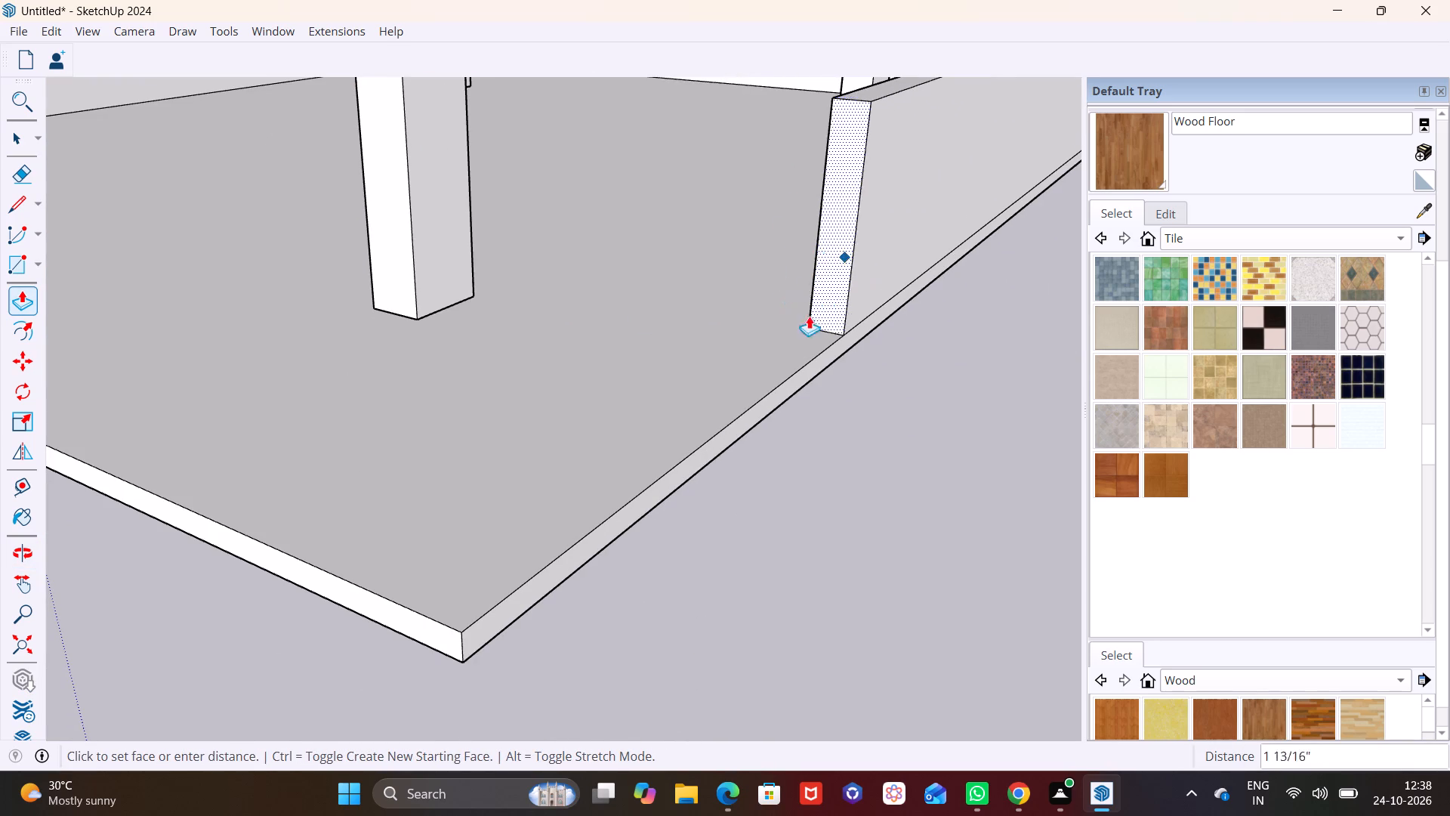
pyautogui.moveTo(809, 316); pyautogui.dragTo(470, 656)
pyautogui.click(470, 656)
pyautogui.press('space')
pyautogui.click(538, 656)
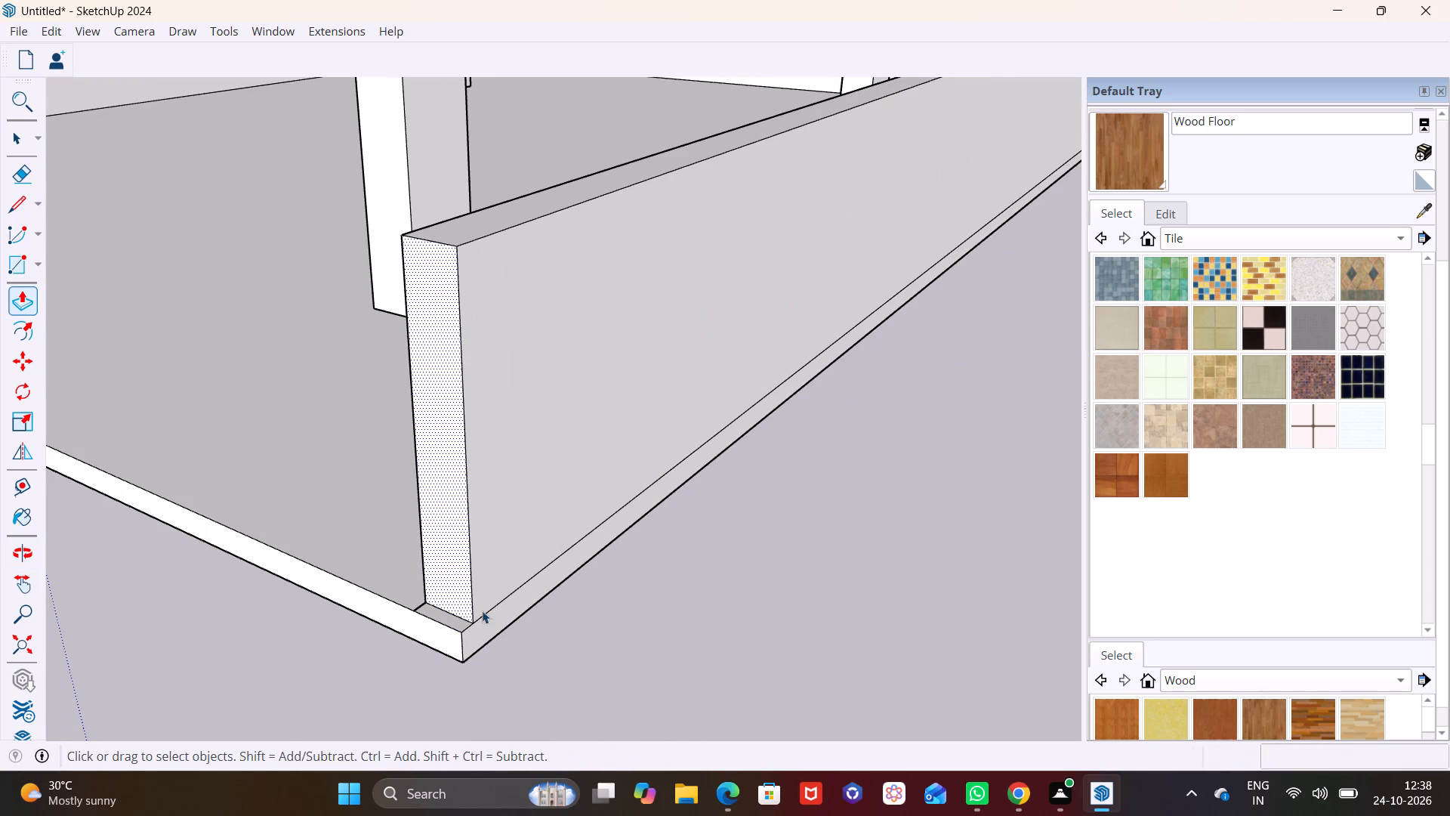
pyautogui.click(452, 567)
pyautogui.press('space')
pyautogui.click(214, 603)
# Inspect the boundary walls and the slab's open side from around the building.
pyautogui.scroll(-4, 250, 573)
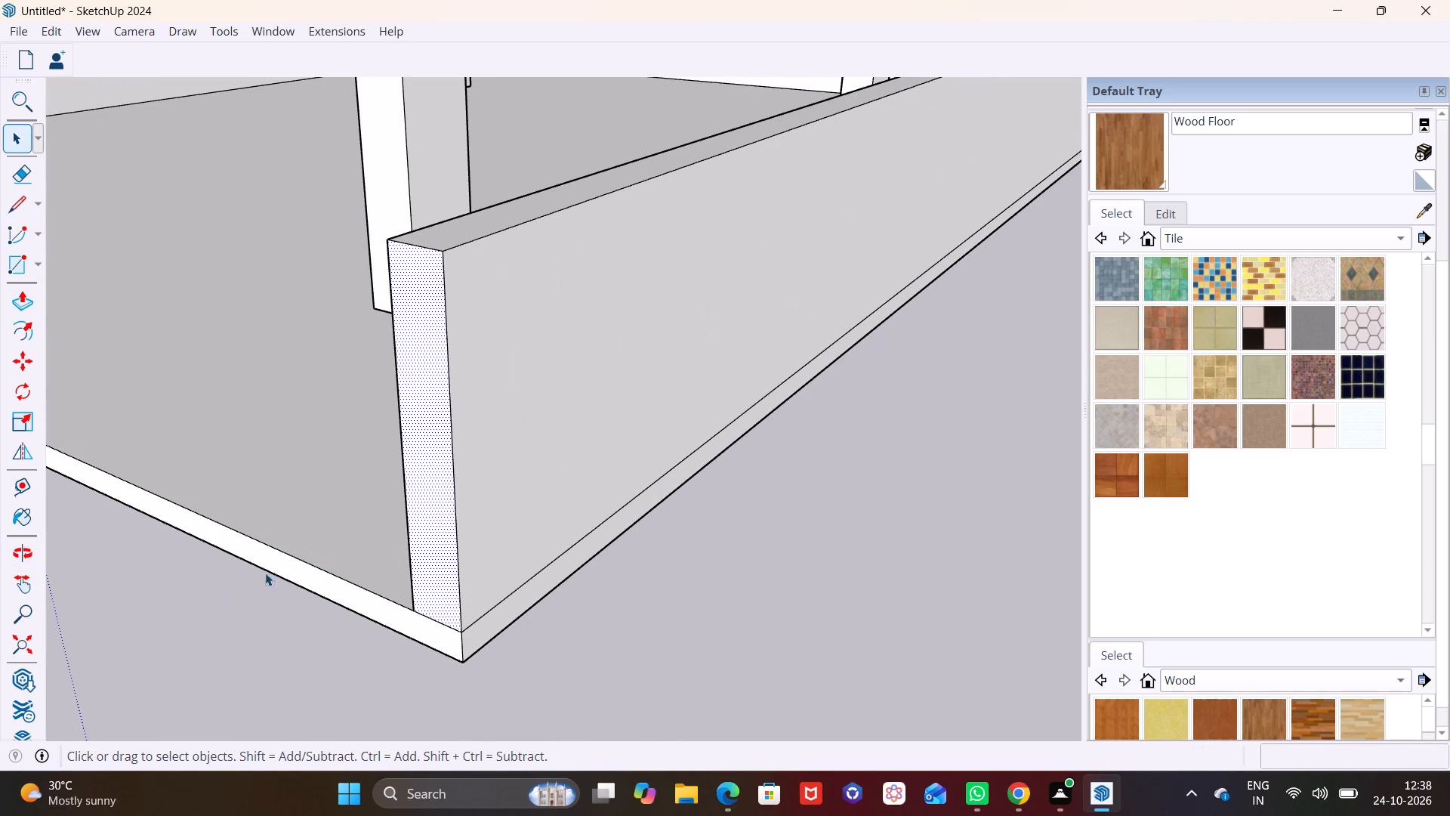
pyautogui.scroll(-19, 265, 573)
pyautogui.moveTo(489, 521); pyautogui.dragTo(851, 405, button='middle')
pyautogui.scroll(-3, 700, 481)
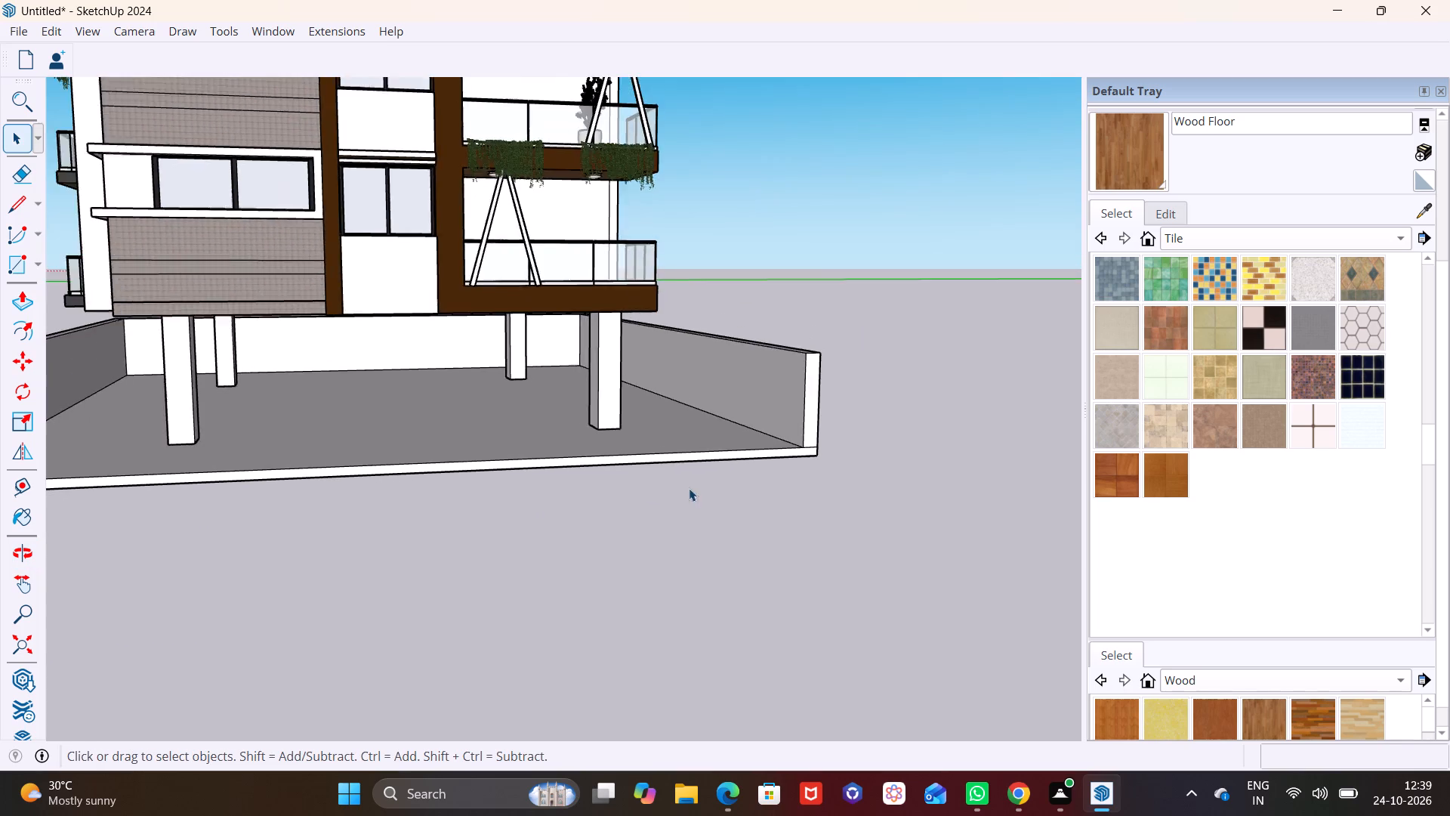
pyautogui.scroll(-5, 689, 488)
pyautogui.moveTo(688, 493); pyautogui.dragTo(634, 567, button='middle')
pyautogui.scroll(-8, 619, 505)
pyautogui.moveTo(605, 522); pyautogui.dragTo(875, 477, button='middle')
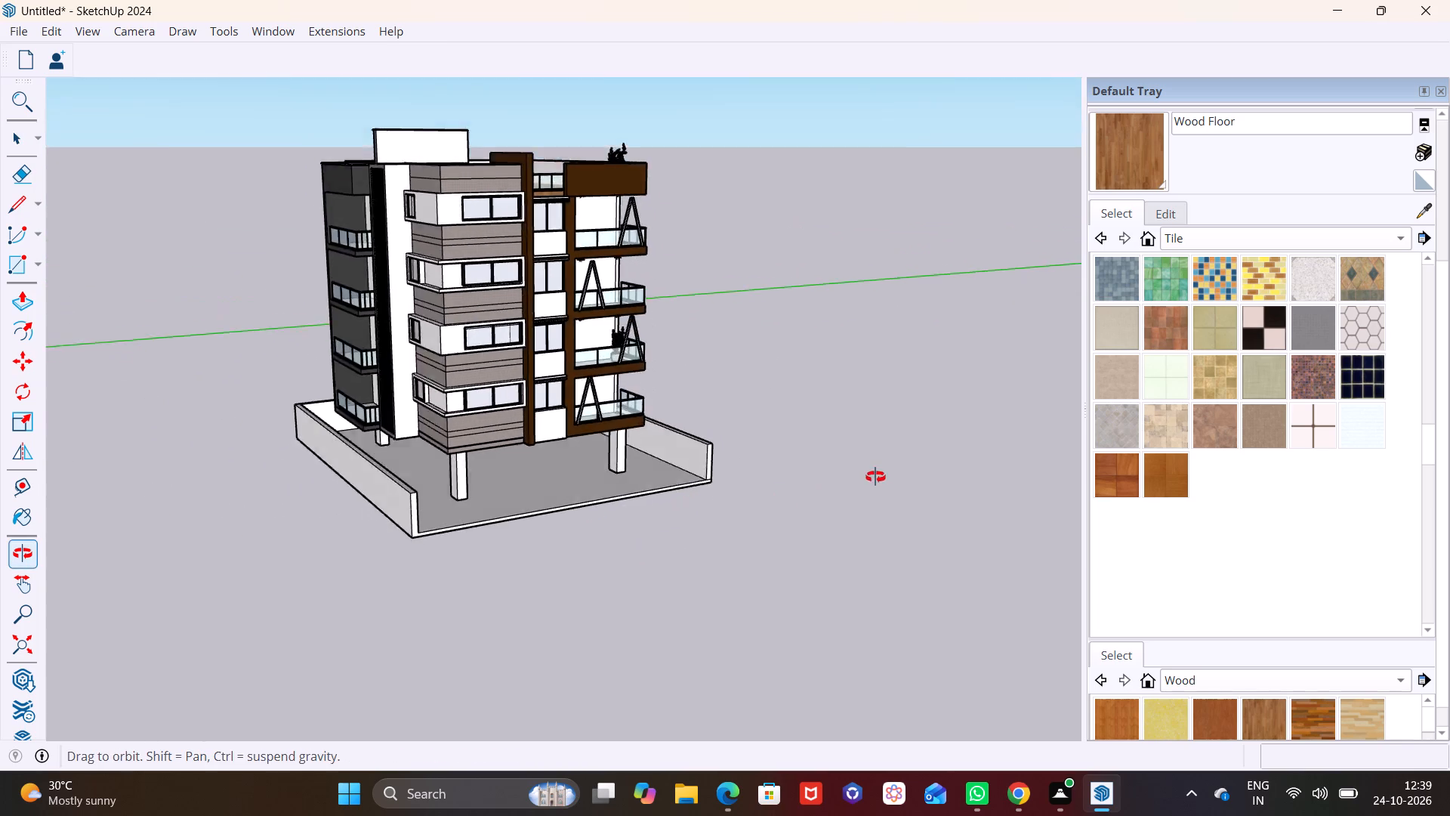
pyautogui.moveTo(875, 477); pyautogui.dragTo(937, 462, button='middle')
pyautogui.scroll(4, 529, 486)
pyautogui.keyDown('shift'); pyautogui.moveTo(514, 486); pyautogui.dragTo(453, 559, button='middle'); pyautogui.keyUp('shift')
pyautogui.moveTo(453, 549); pyautogui.dragTo(455, 532, button='middle')
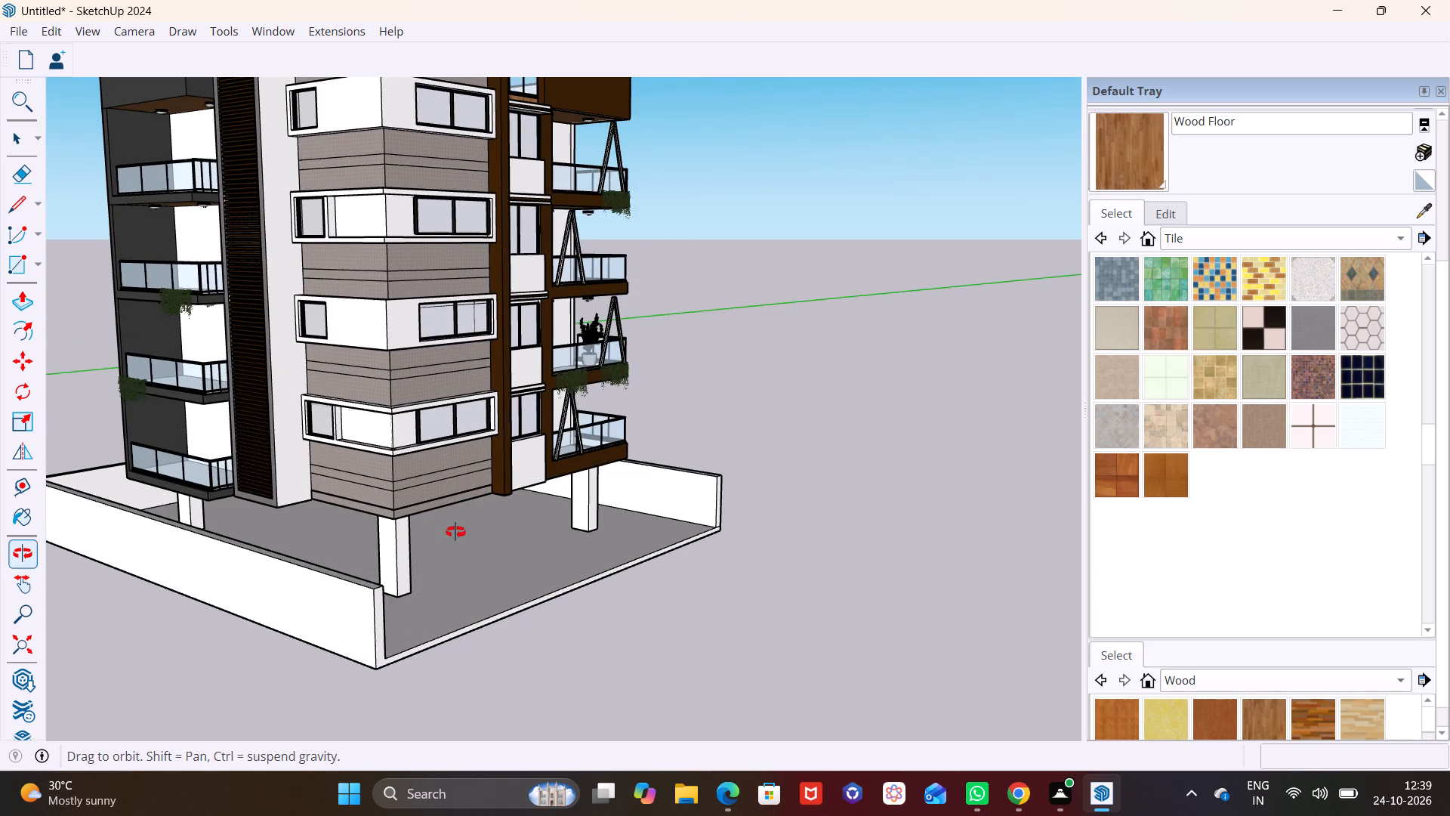
pyautogui.moveTo(455, 532); pyautogui.dragTo(455, 528, button='middle')
# Search 3D Warehouse models for "gate".
pyautogui.click(276, 32)
pyautogui.click(301, 169)
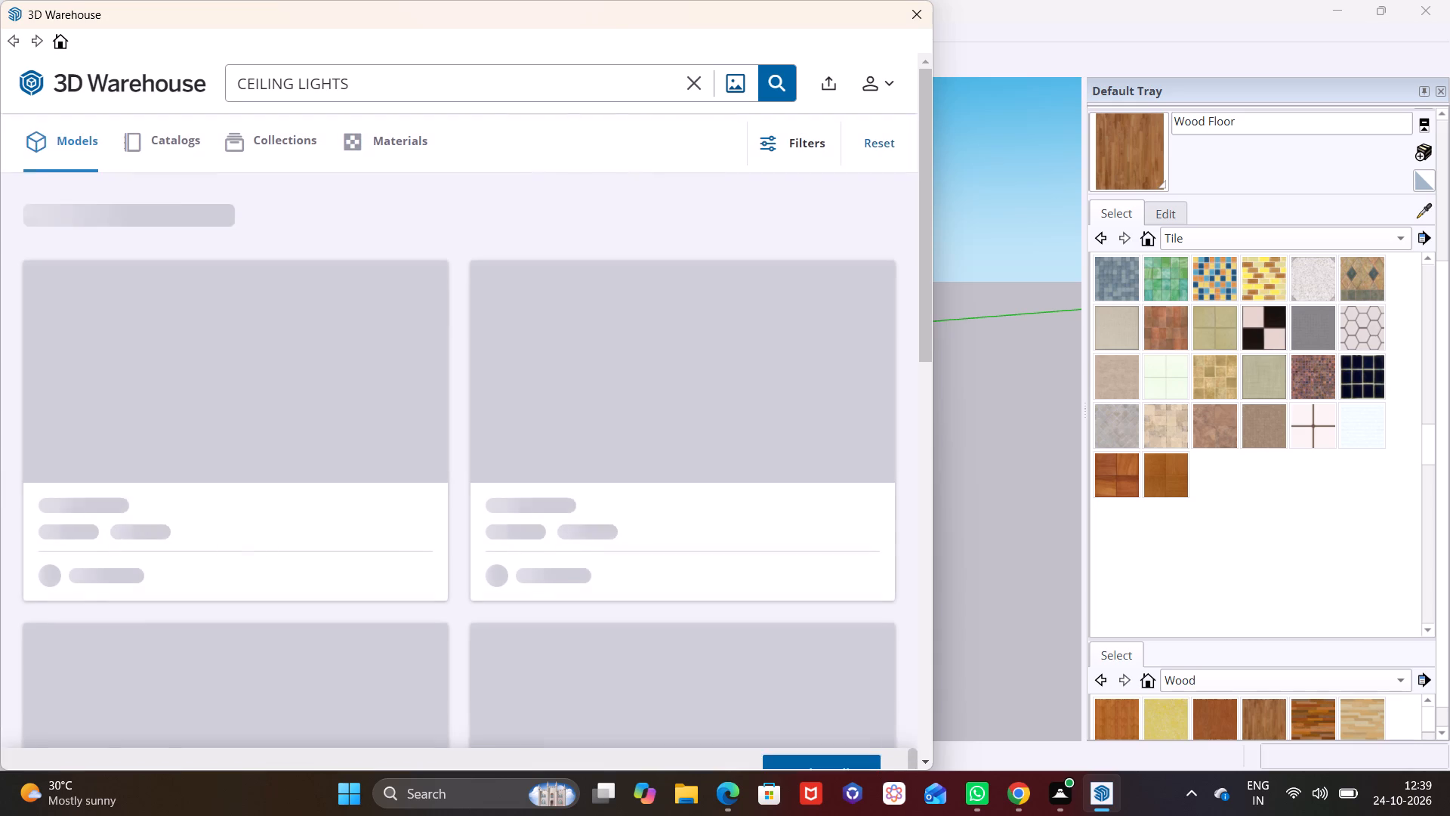
pyautogui.click(407, 76)
pyautogui.press('BackSpace')
pyautogui.press('BackSpace')
pyautogui.press('BackSpace')
pyautogui.press('BackSpace')
pyautogui.press('BackSpace')
pyautogui.press('BackSpace')
pyautogui.press('BackSpace')
pyautogui.press('BackSpace')
pyautogui.press('BackSpace')
pyautogui.press('BackSpace')
pyautogui.press('BackSpace')
pyautogui.press('BackSpace')
pyautogui.press('BackSpace')
pyautogui.press('BackSpace')
pyautogui.press('BackSpace')
pyautogui.press('BackSpace')
pyautogui.press('BackSpace')
pyautogui.press('BackSpace')
pyautogui.press('BackSpace')
pyautogui.press('BackSpace')
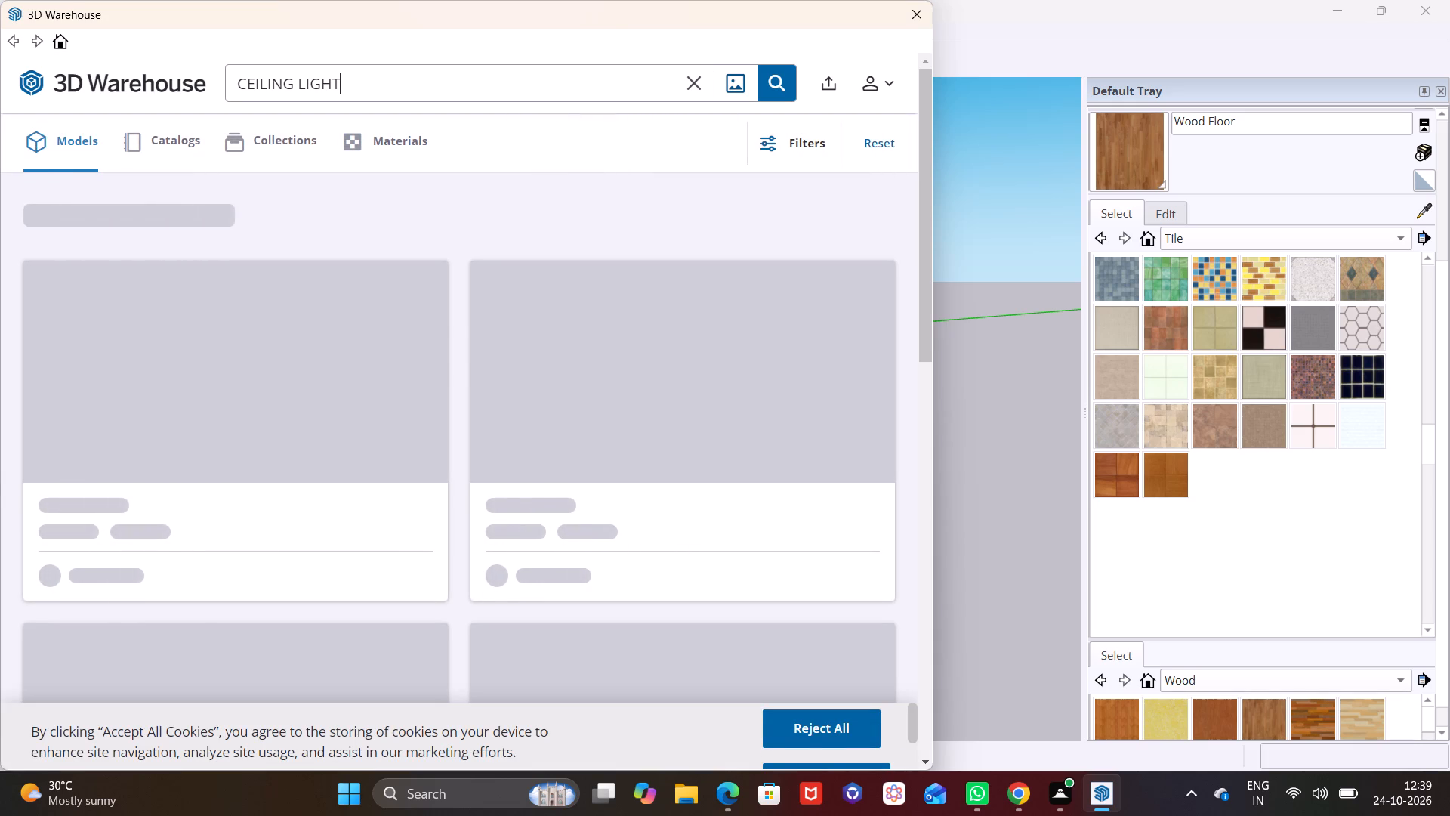
pyautogui.press('BackSpace')
pyautogui.press('BackSpace')
pyautogui.press('BackSpace')
pyautogui.write('gar')
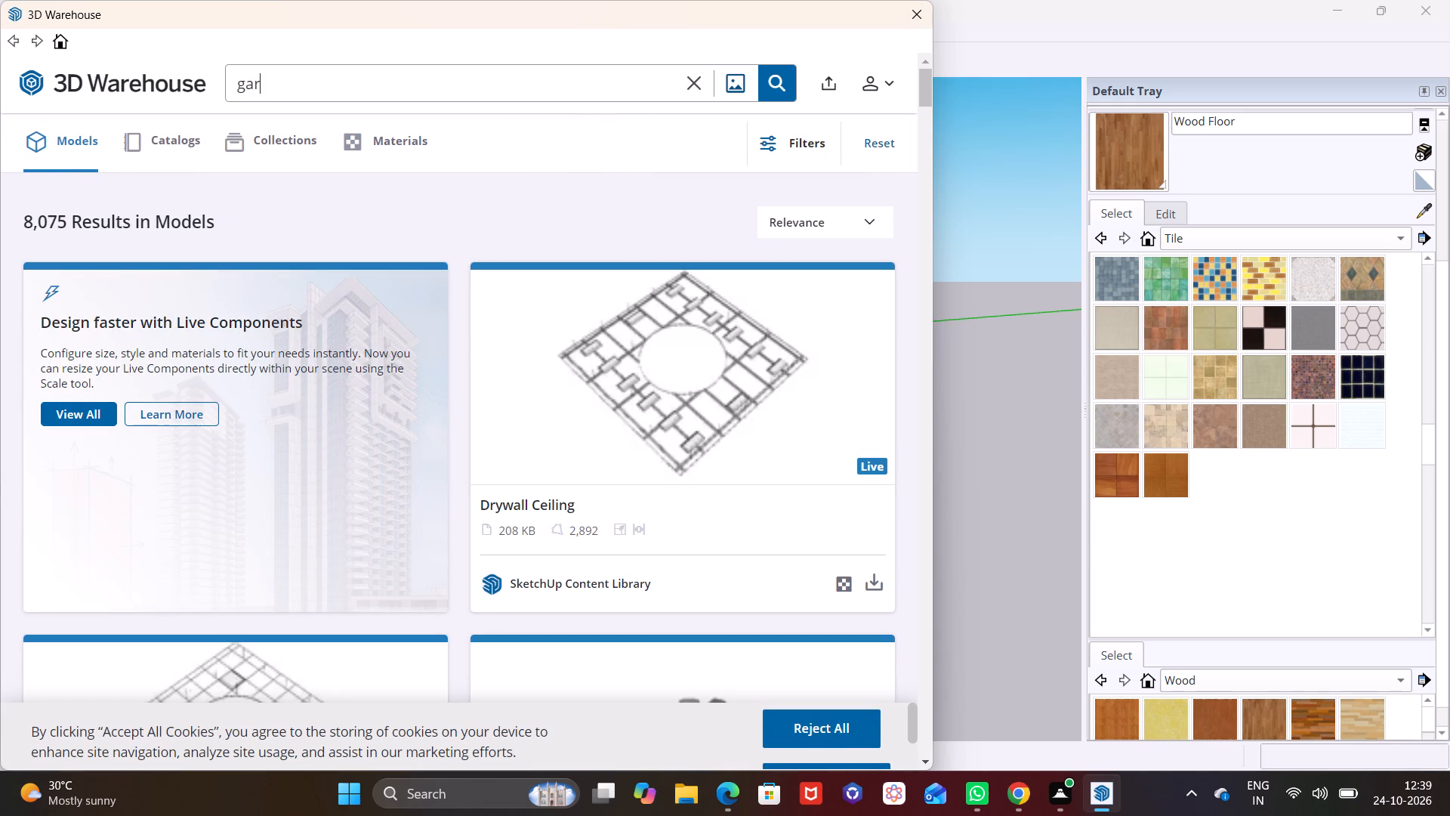
pyautogui.press('BackSpace')
pyautogui.write('te')
pyautogui.press('Return')
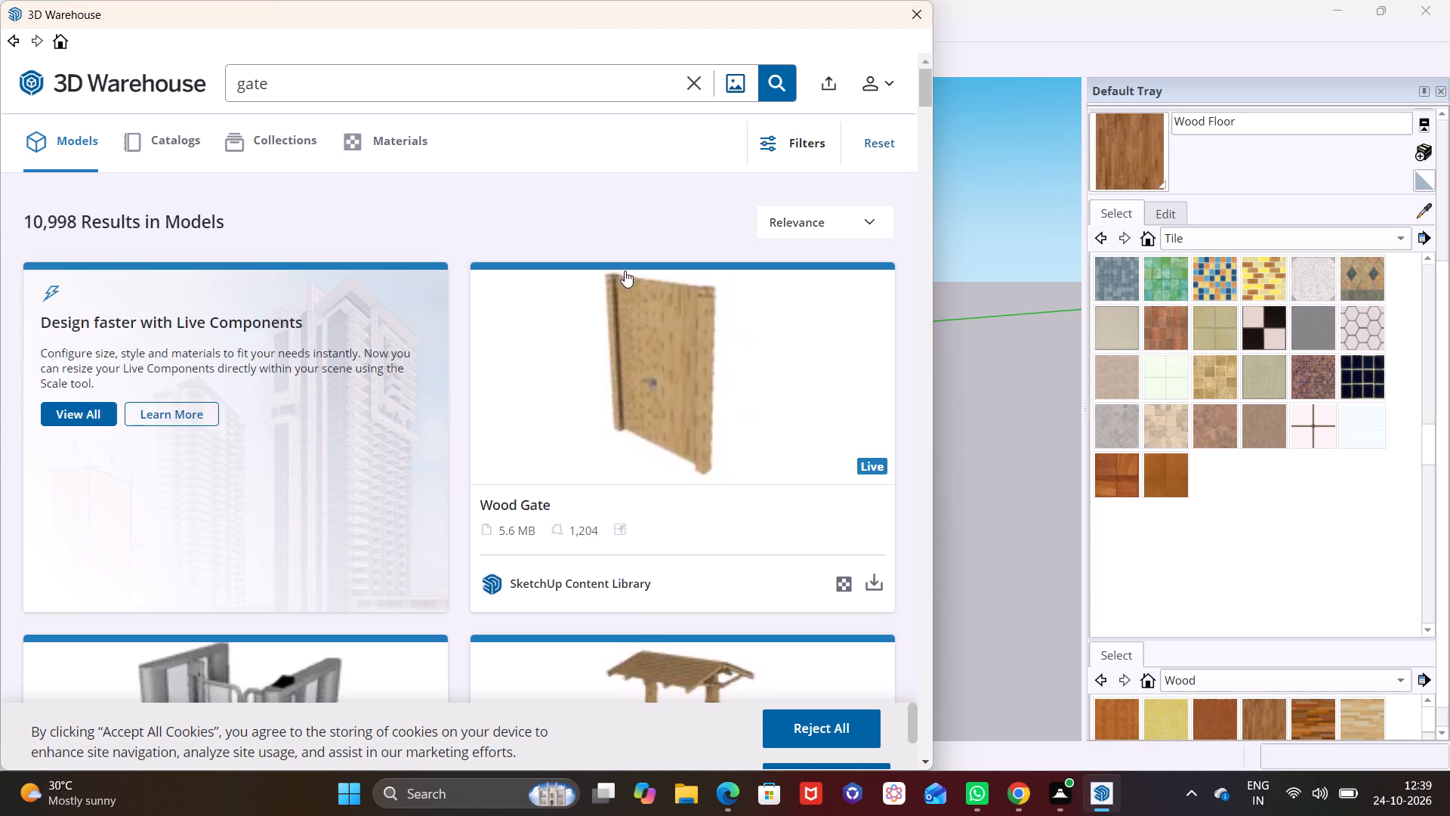
# Look through the gate search results for a model suited to the slab's open side.
pyautogui.doubleClick(928, 765)
pyautogui.click(928, 765)
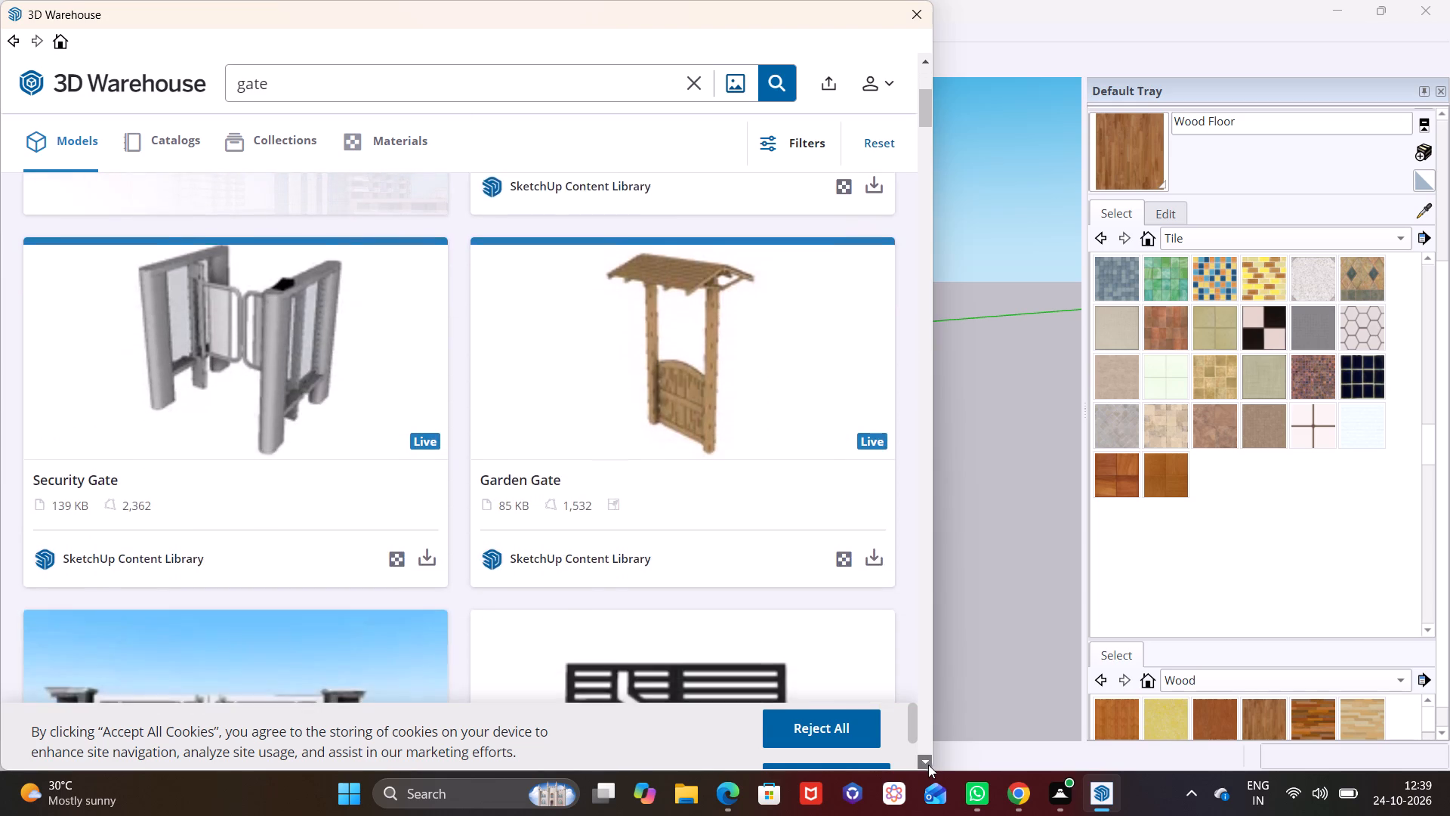
pyautogui.click(928, 765)
pyautogui.click(928, 765)
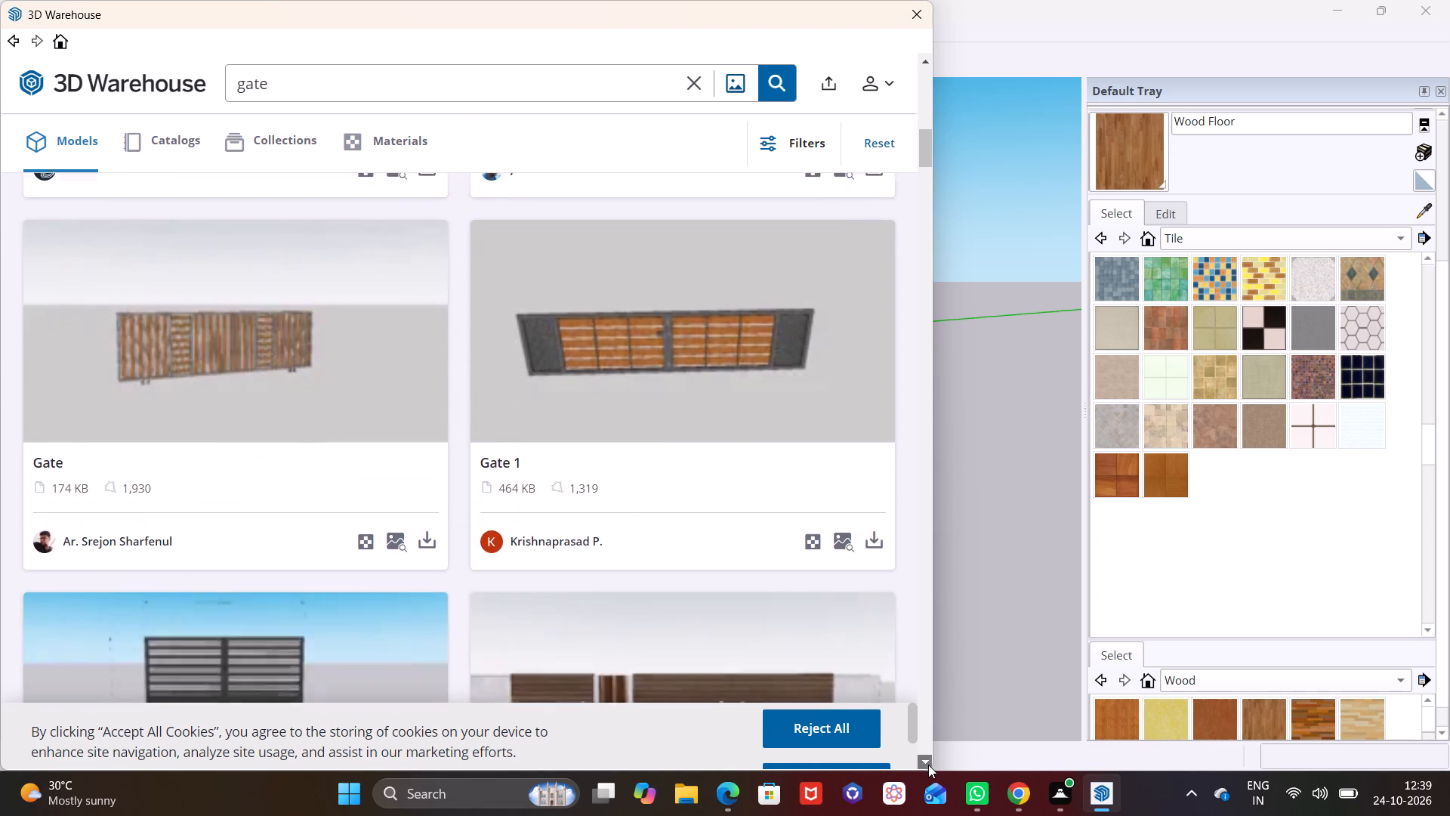
pyautogui.click(928, 765)
pyautogui.click(928, 765)
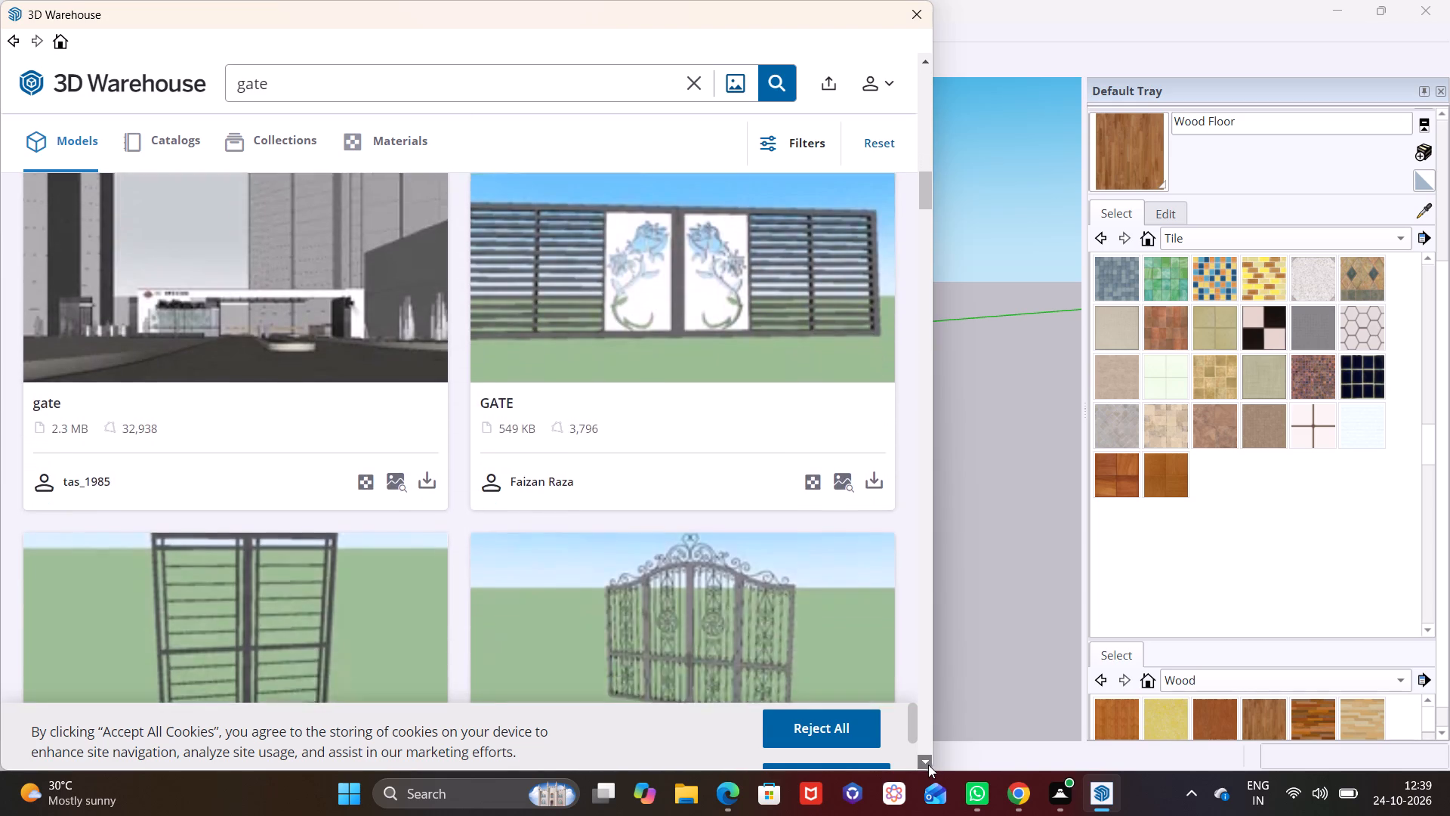
pyautogui.click(928, 765)
pyautogui.click(928, 765)
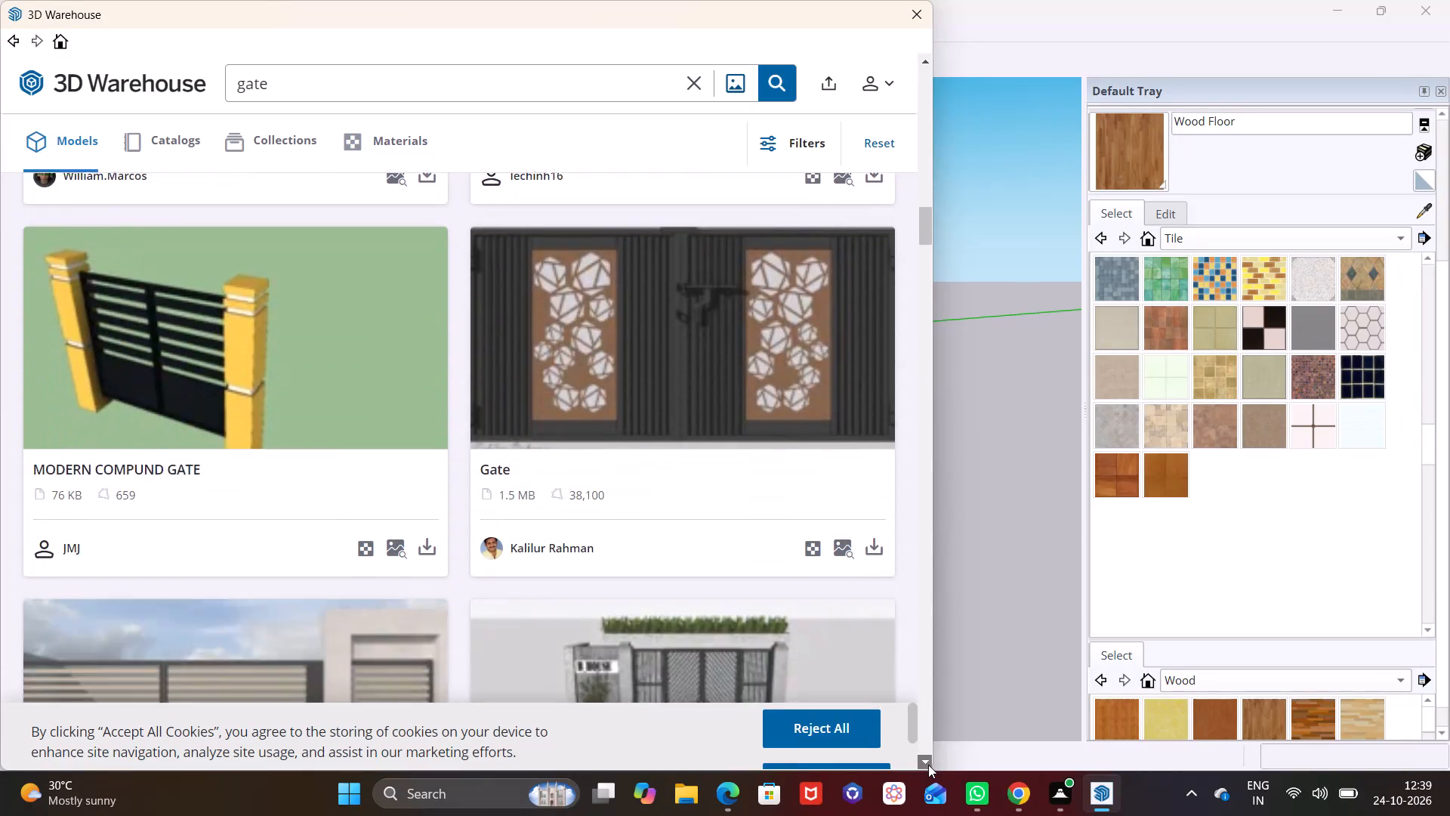
pyautogui.click(928, 765)
pyautogui.click(928, 765)
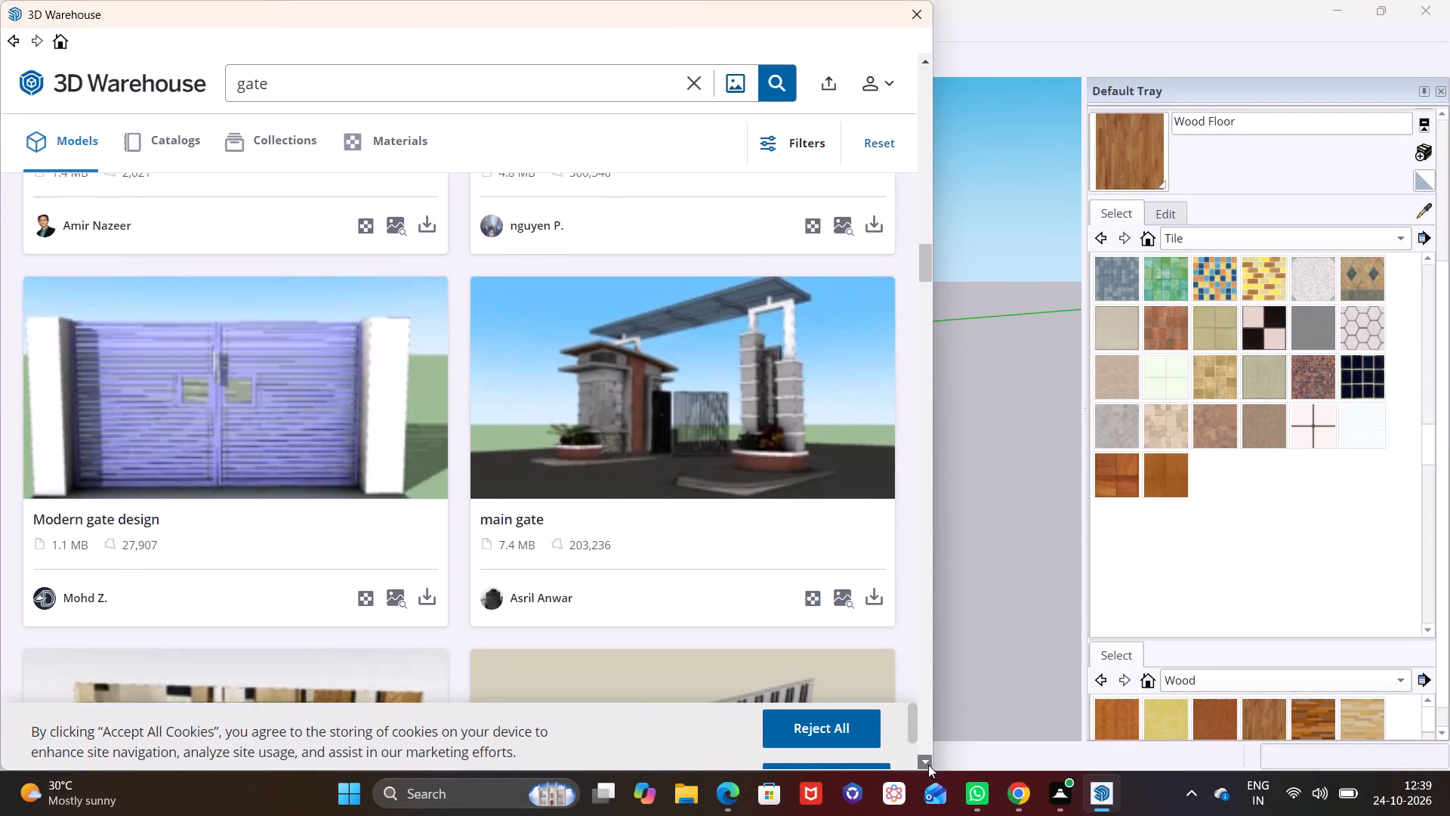
pyautogui.click(928, 765)
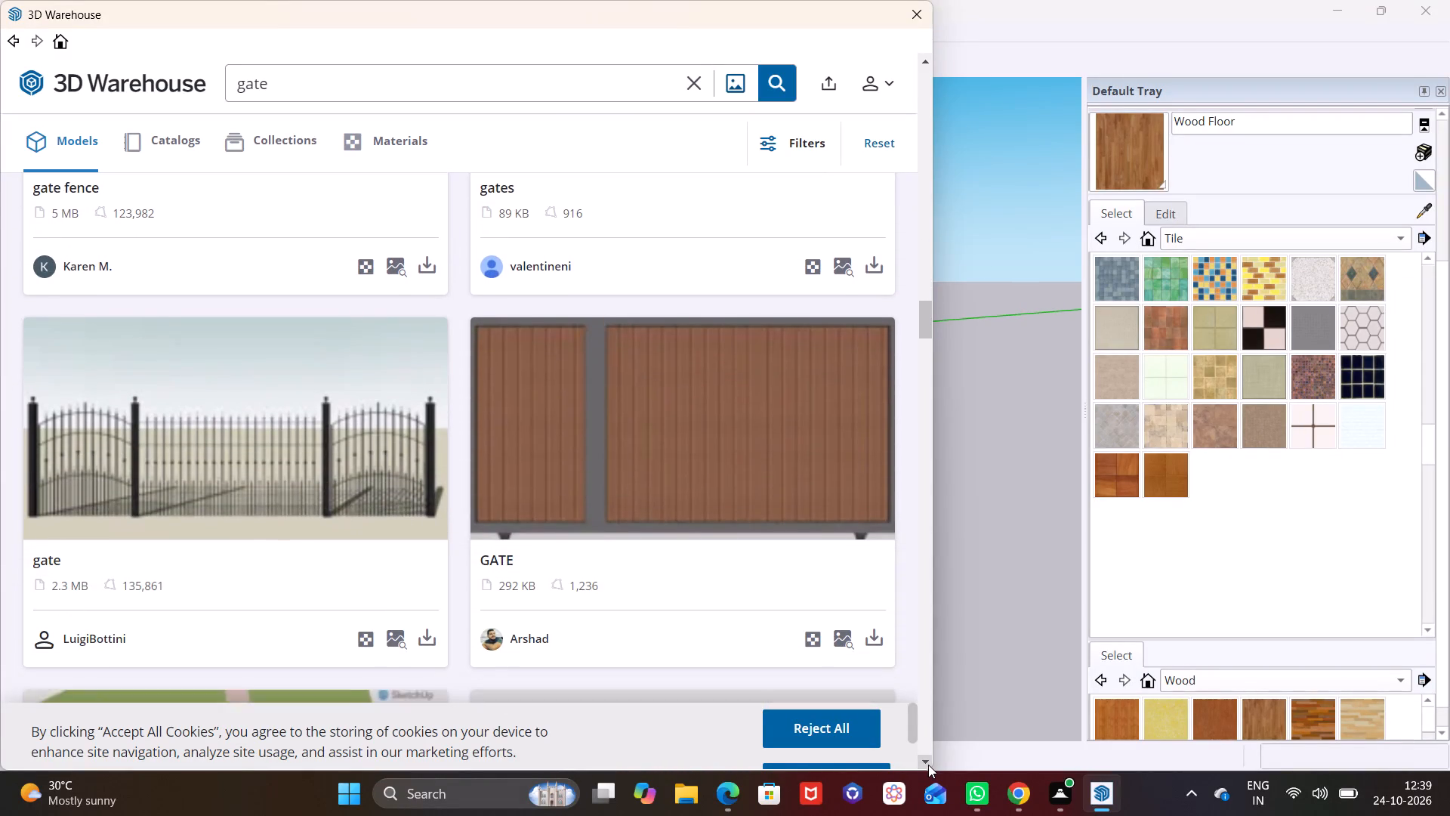
pyautogui.click(928, 765)
pyautogui.click(928, 765)
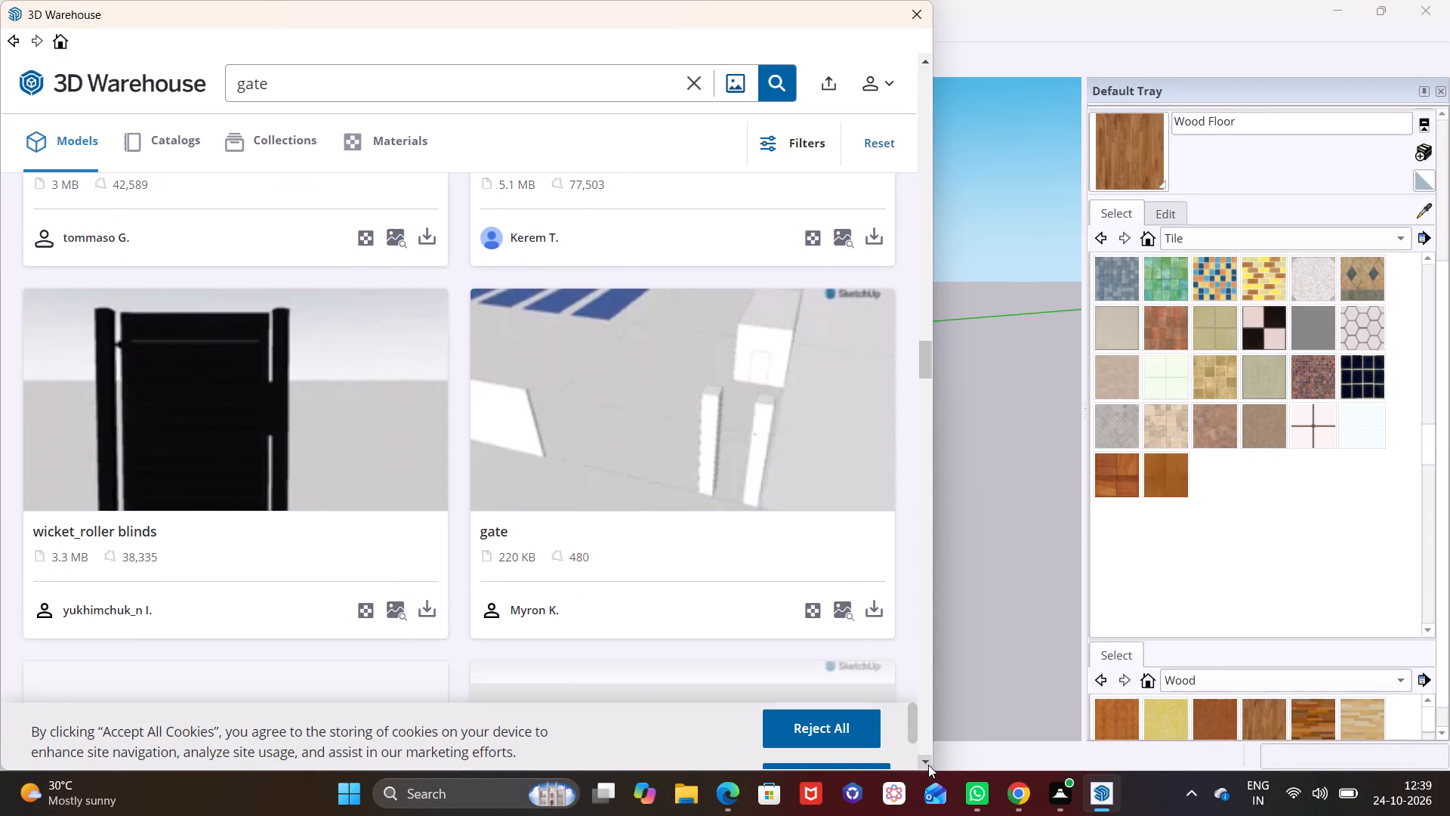
pyautogui.click(928, 765)
pyautogui.click(928, 765)
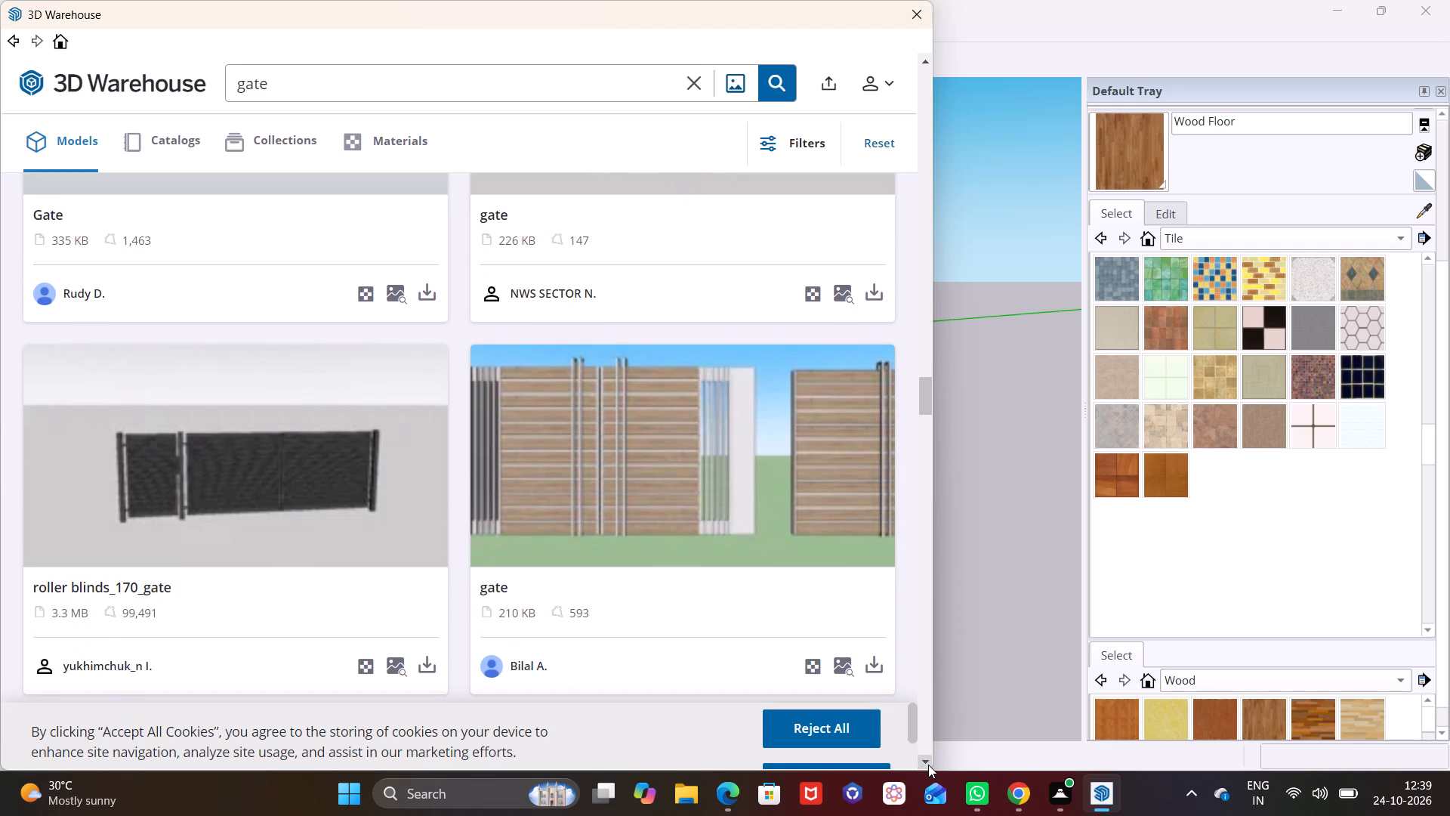
pyautogui.click(928, 765)
# Load the roller blinds_170_gate model directly into the scene and place it near the slab's open edge.
pyautogui.click(424, 629)
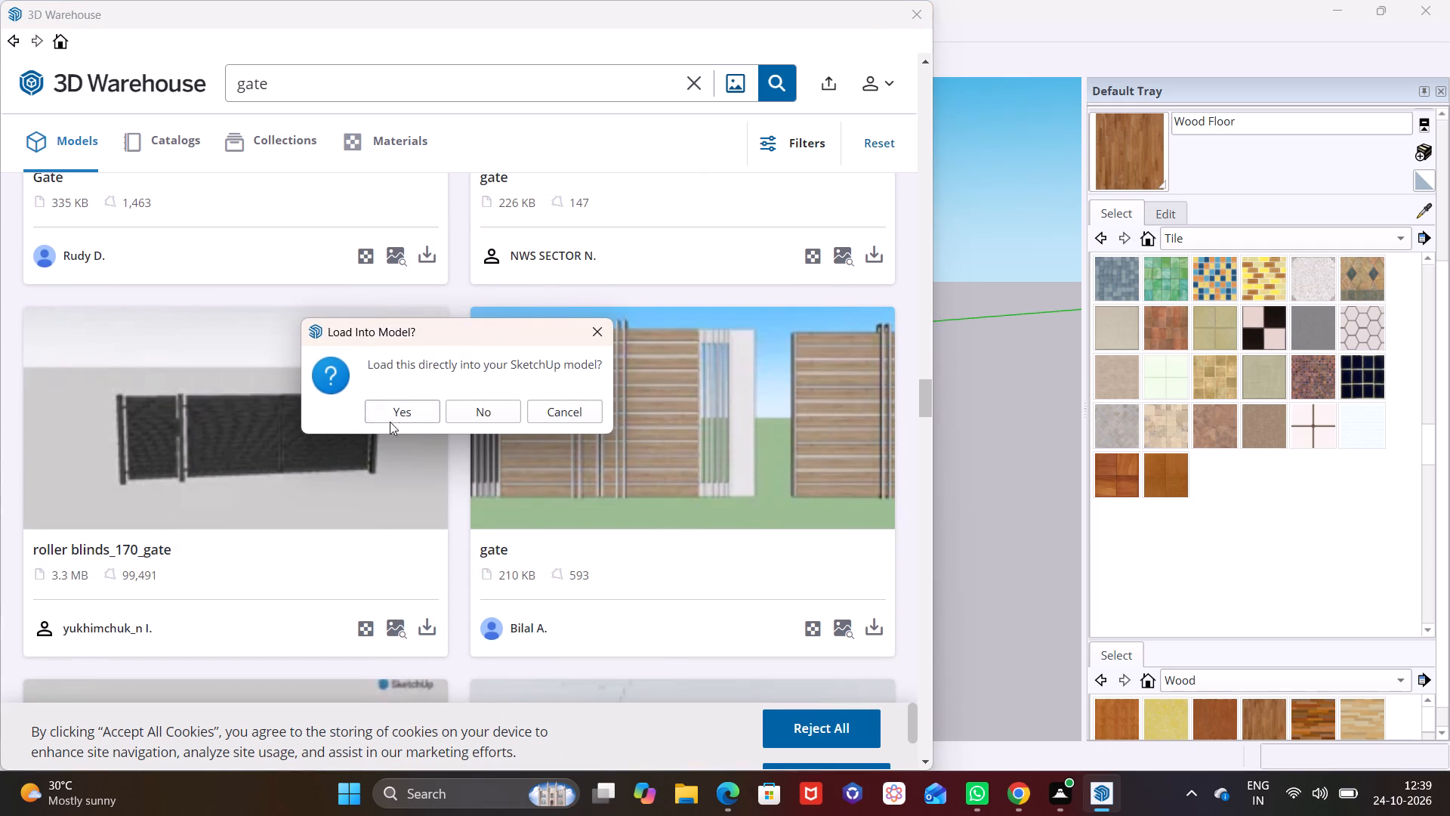
pyautogui.click(397, 415)
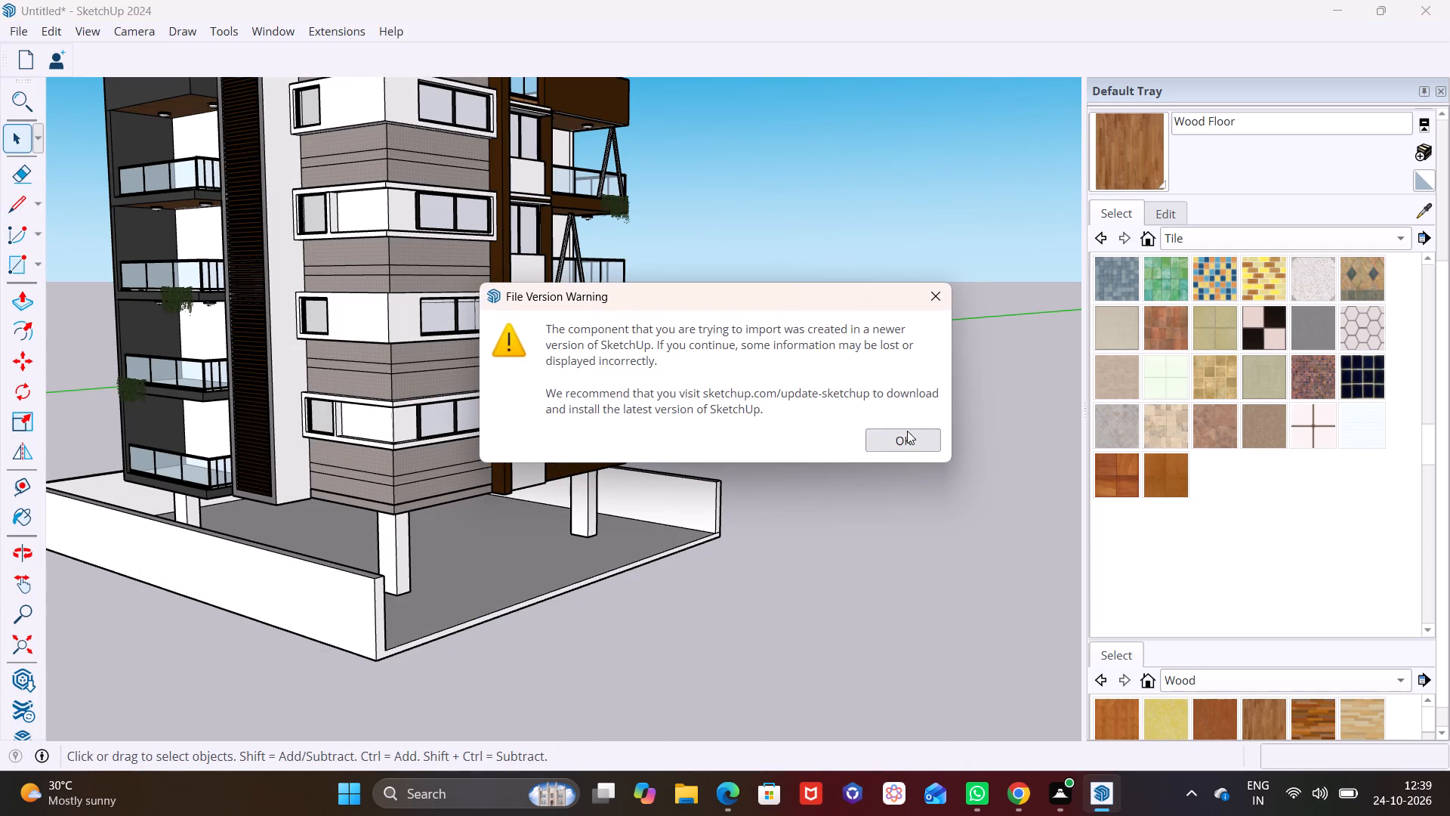
pyautogui.click(907, 431)
pyautogui.scroll(-4, 491, 552)
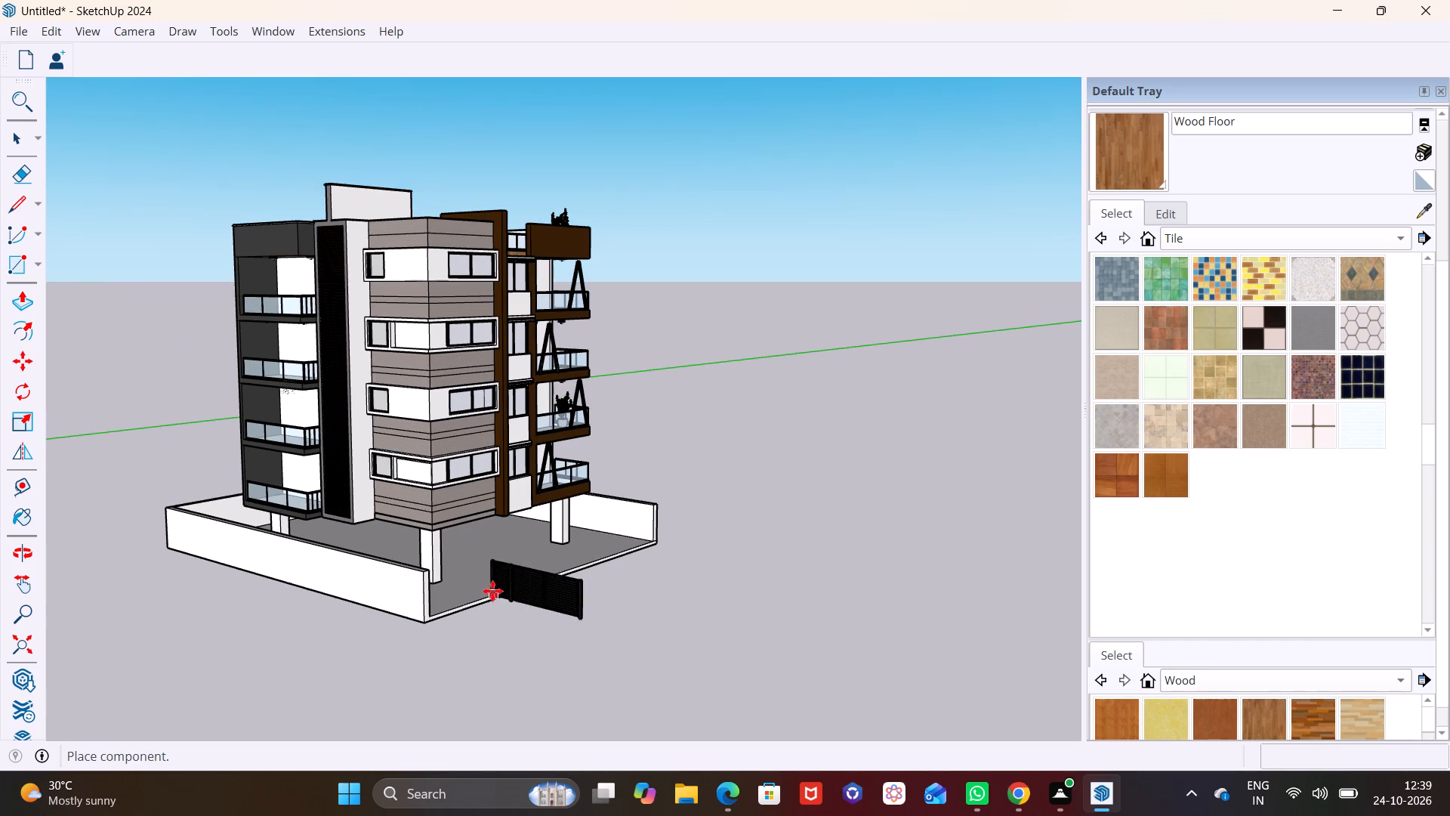
pyautogui.click(484, 561)
# Rotate the gate 90° about the vertical axis to align it with the slab's open edge.
pyautogui.moveTo(495, 538); pyautogui.dragTo(443, 626, button='middle')
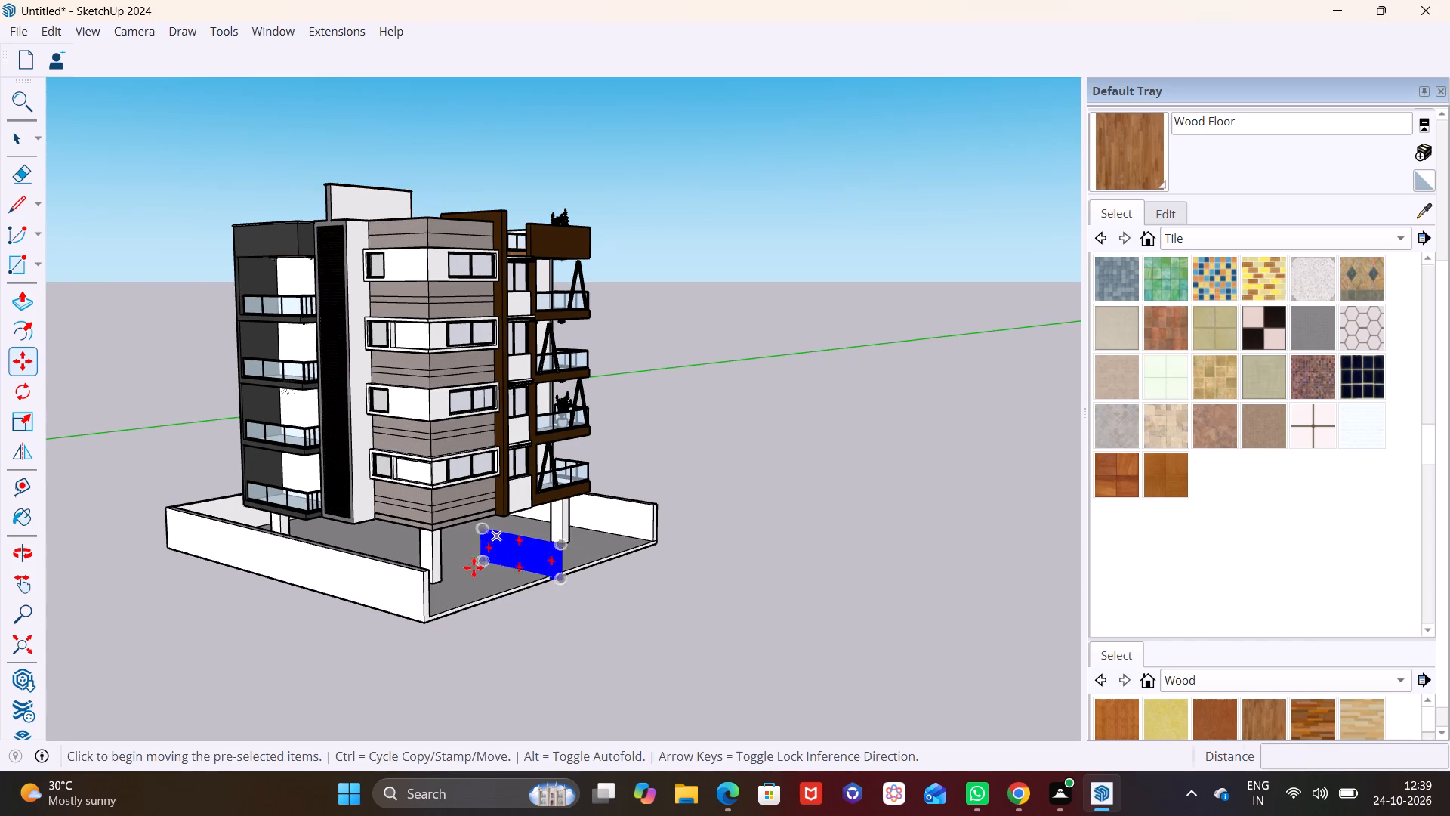
pyautogui.scroll(6, 476, 565)
pyautogui.moveTo(517, 563); pyautogui.dragTo(480, 654, button='middle')
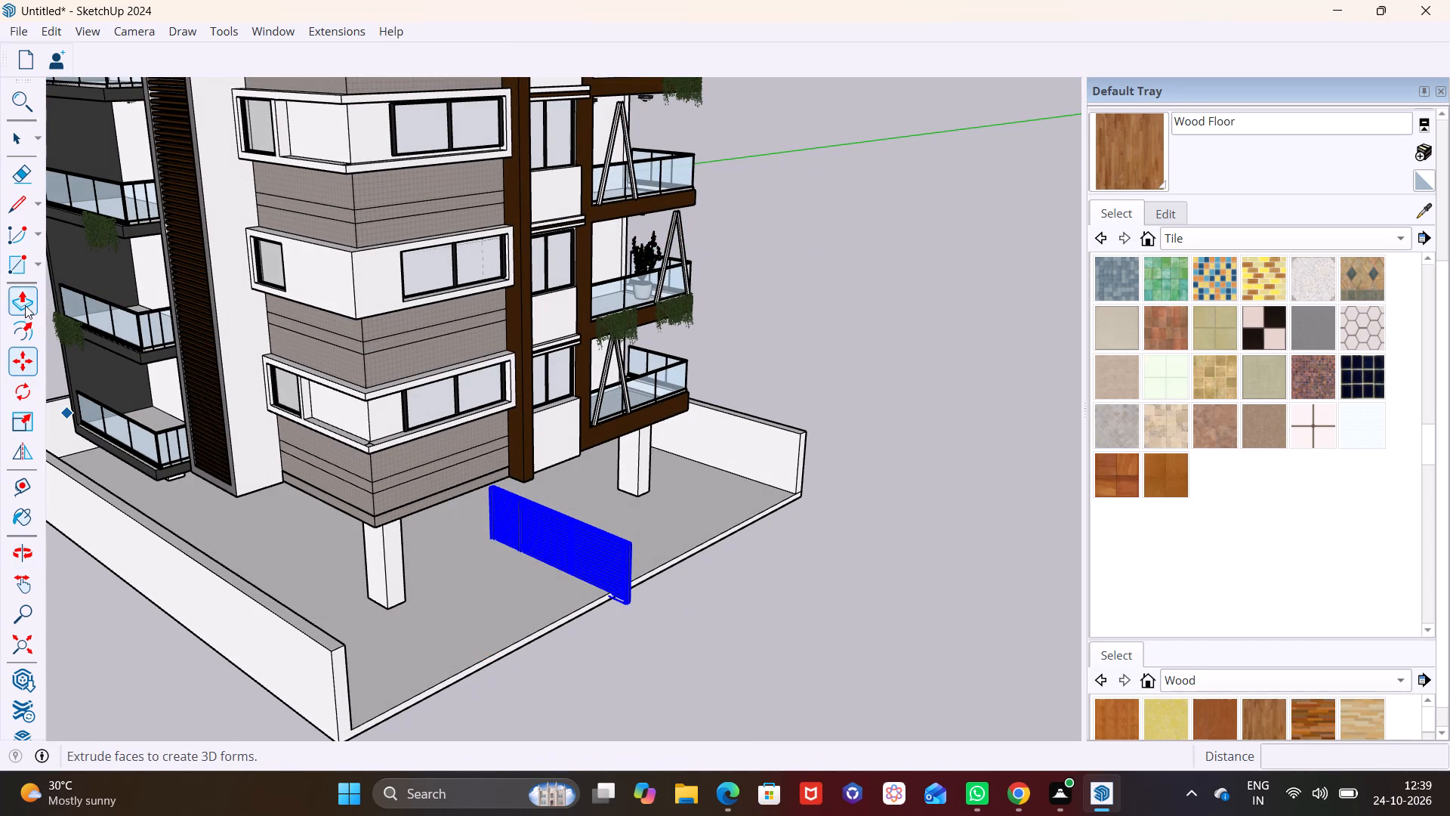
pyautogui.click(29, 384)
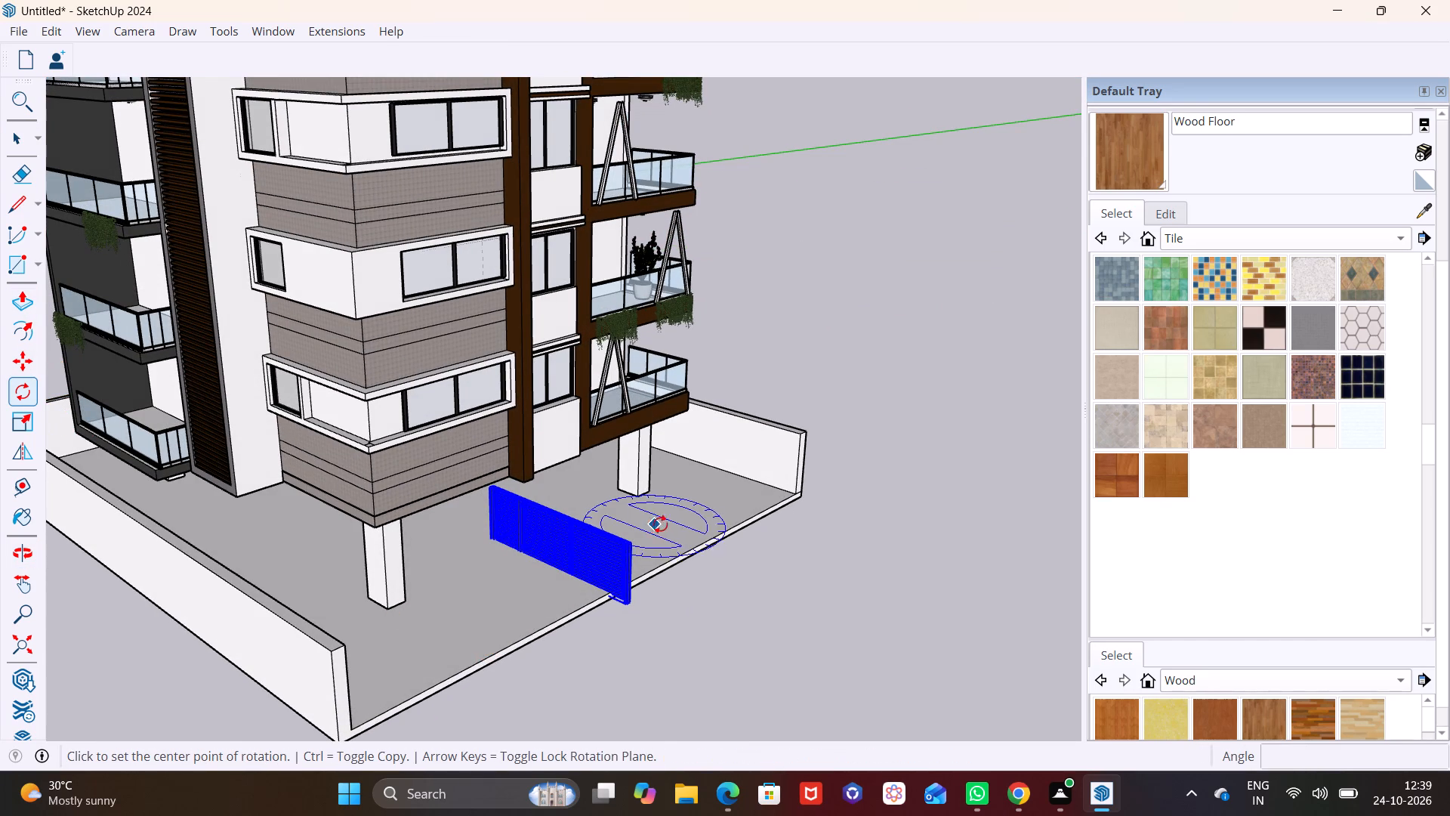
pyautogui.click(662, 524)
pyautogui.click(720, 499)
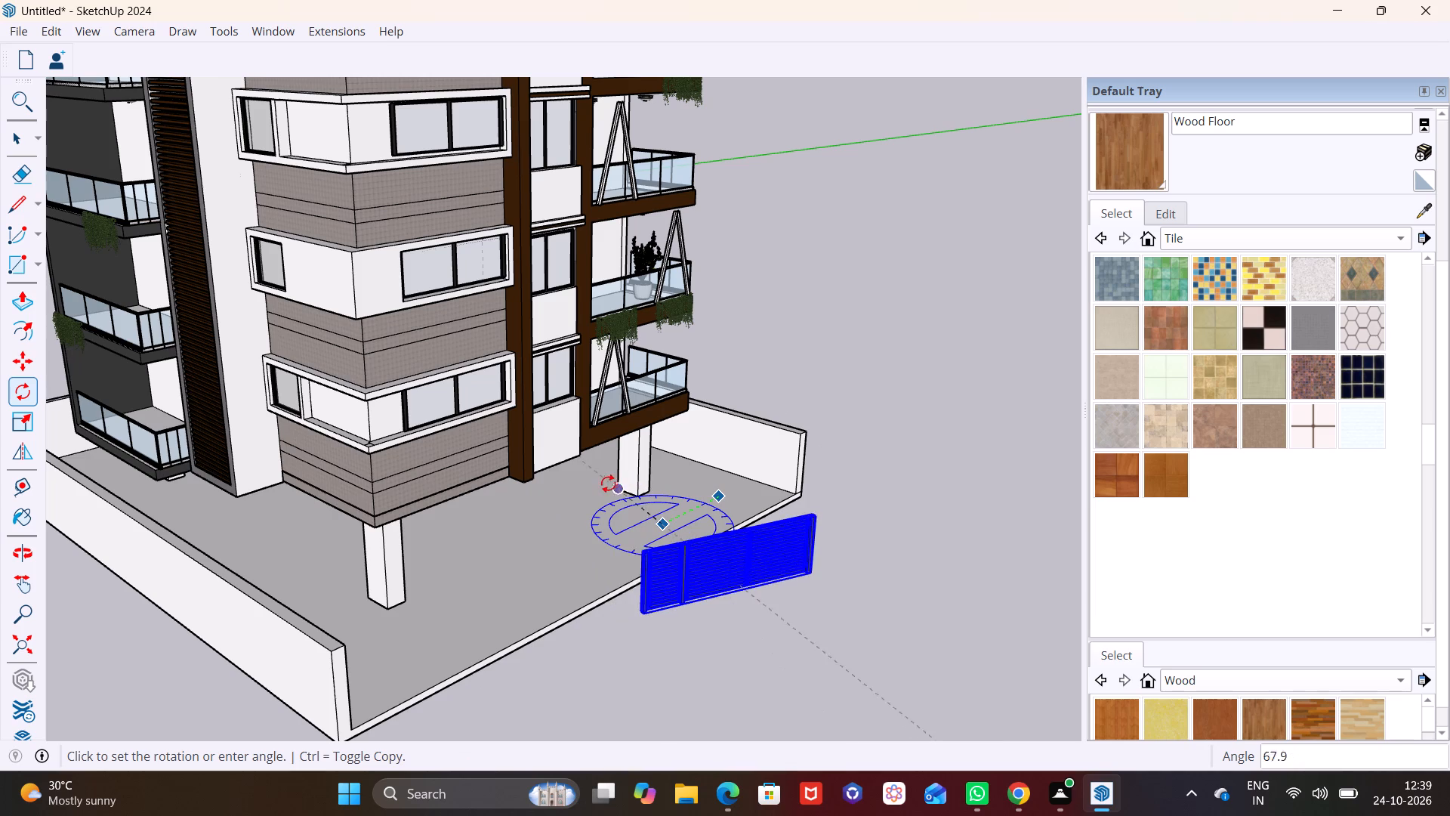
pyautogui.click(580, 494)
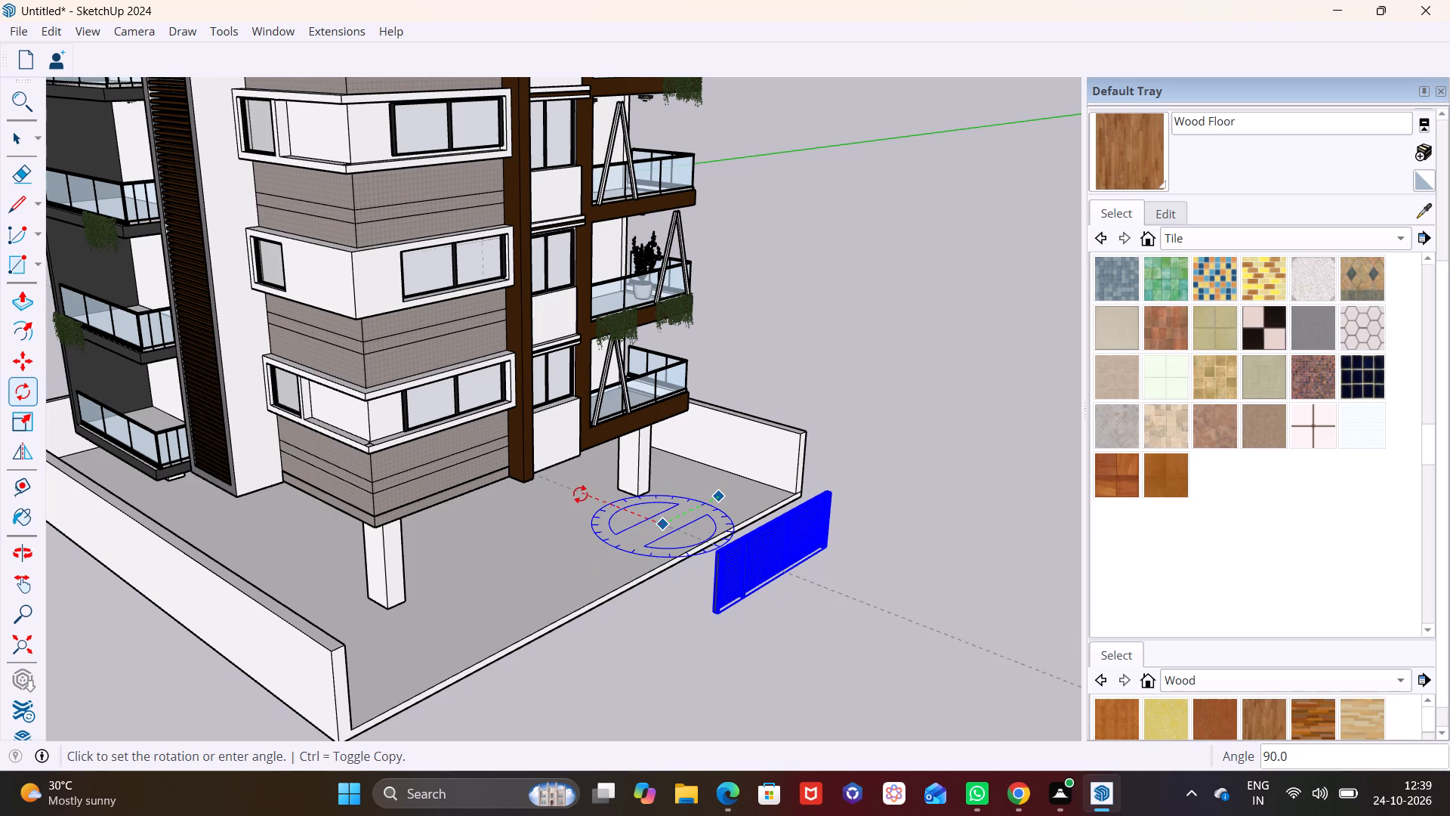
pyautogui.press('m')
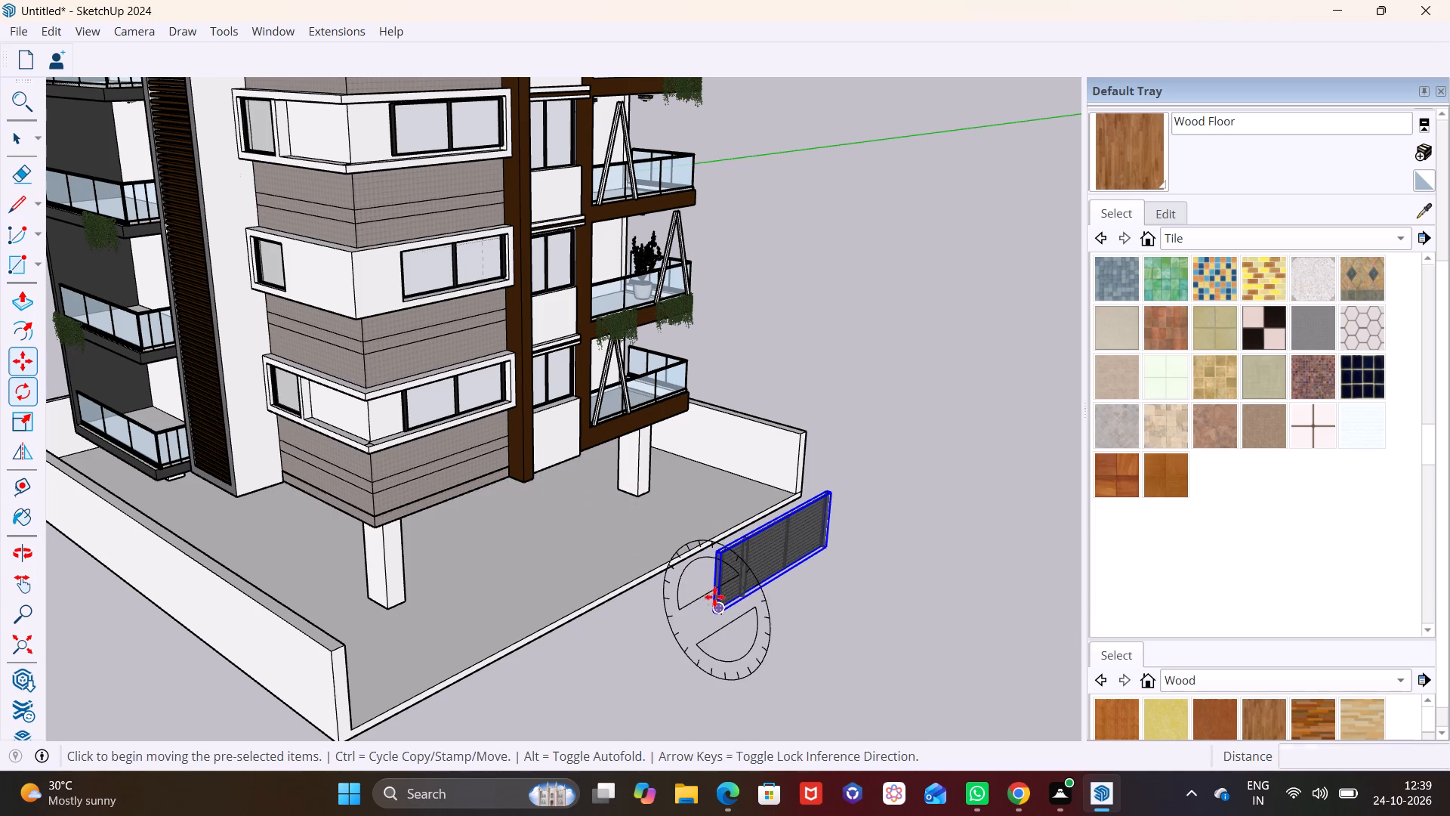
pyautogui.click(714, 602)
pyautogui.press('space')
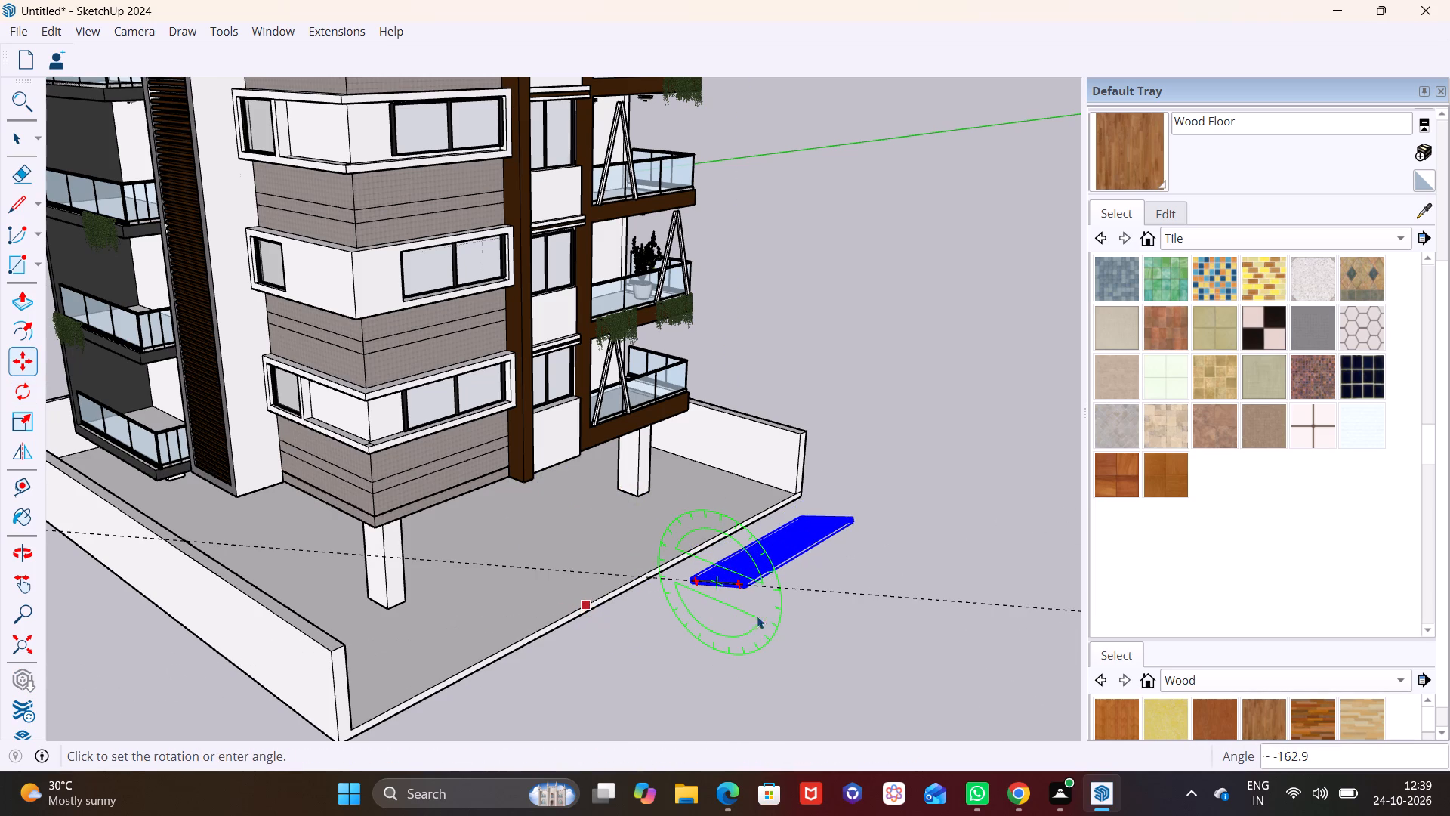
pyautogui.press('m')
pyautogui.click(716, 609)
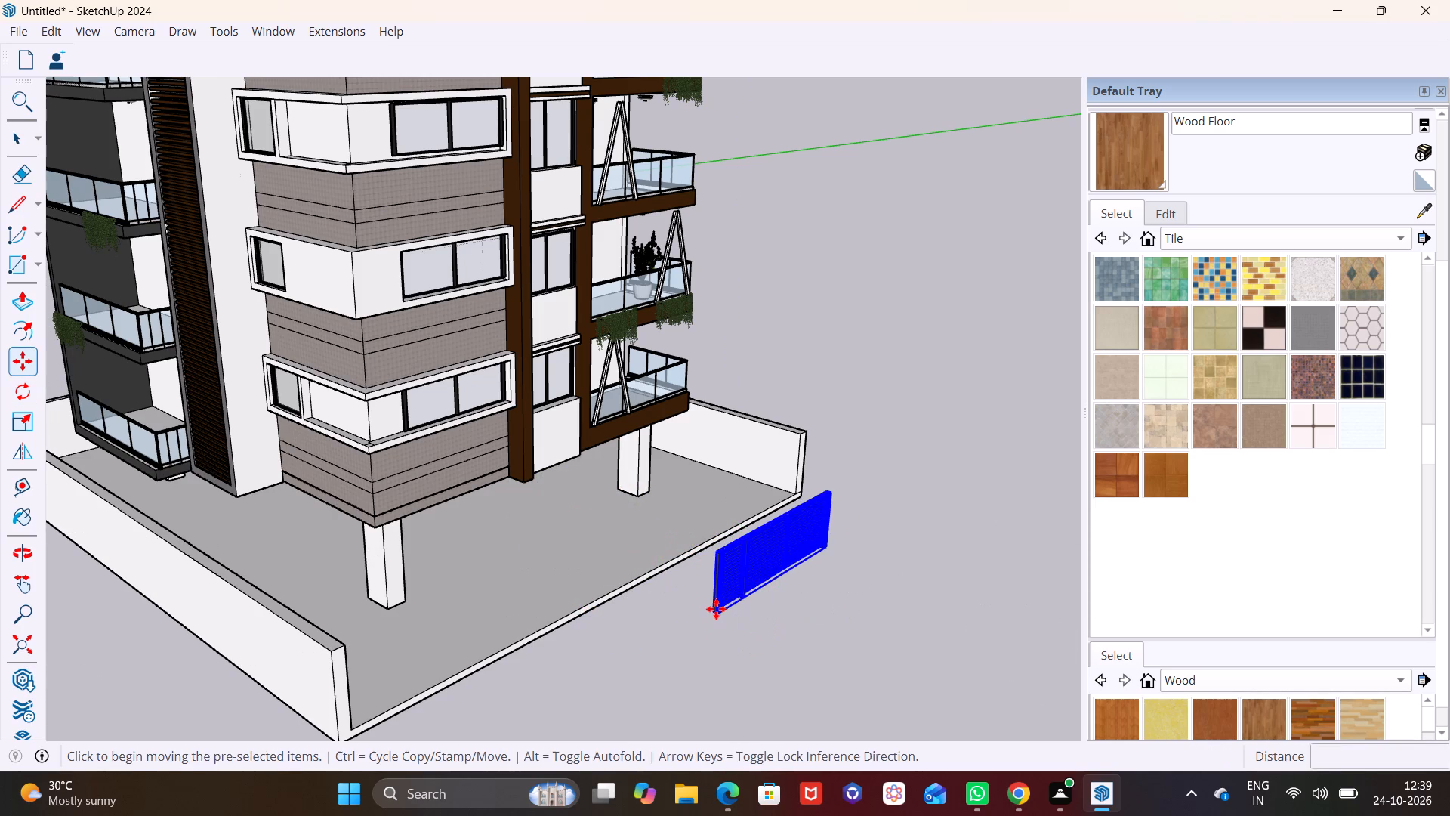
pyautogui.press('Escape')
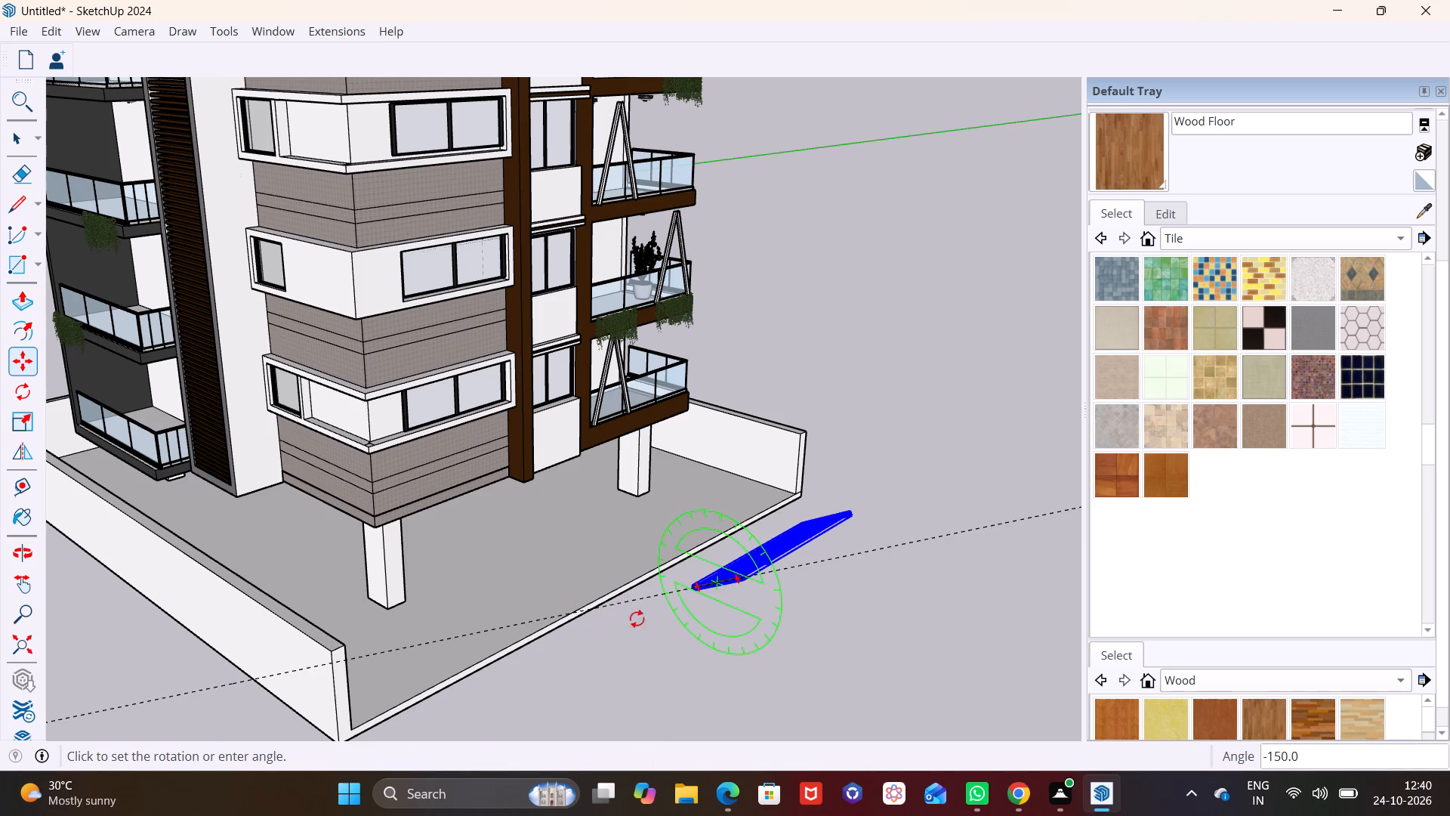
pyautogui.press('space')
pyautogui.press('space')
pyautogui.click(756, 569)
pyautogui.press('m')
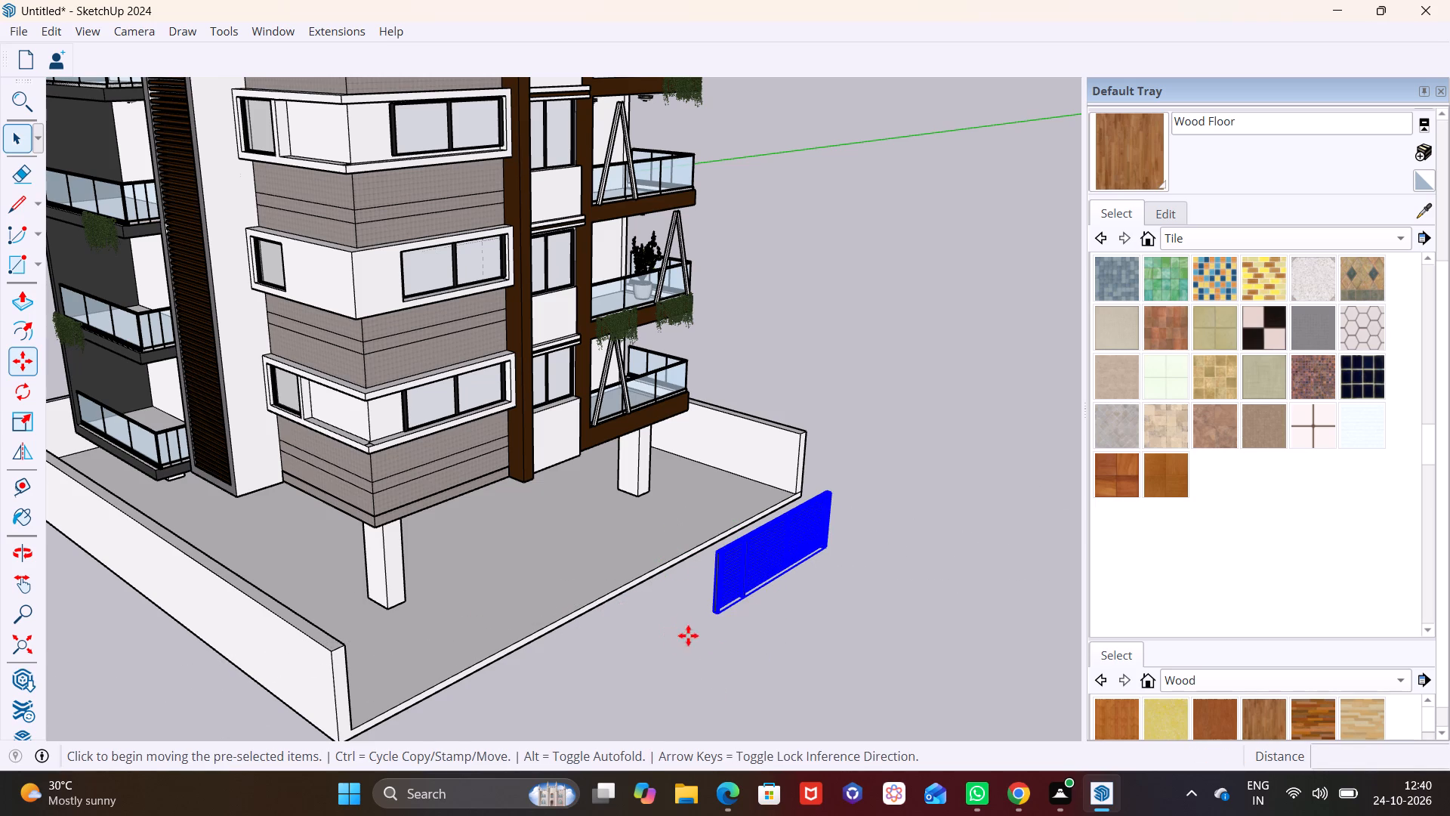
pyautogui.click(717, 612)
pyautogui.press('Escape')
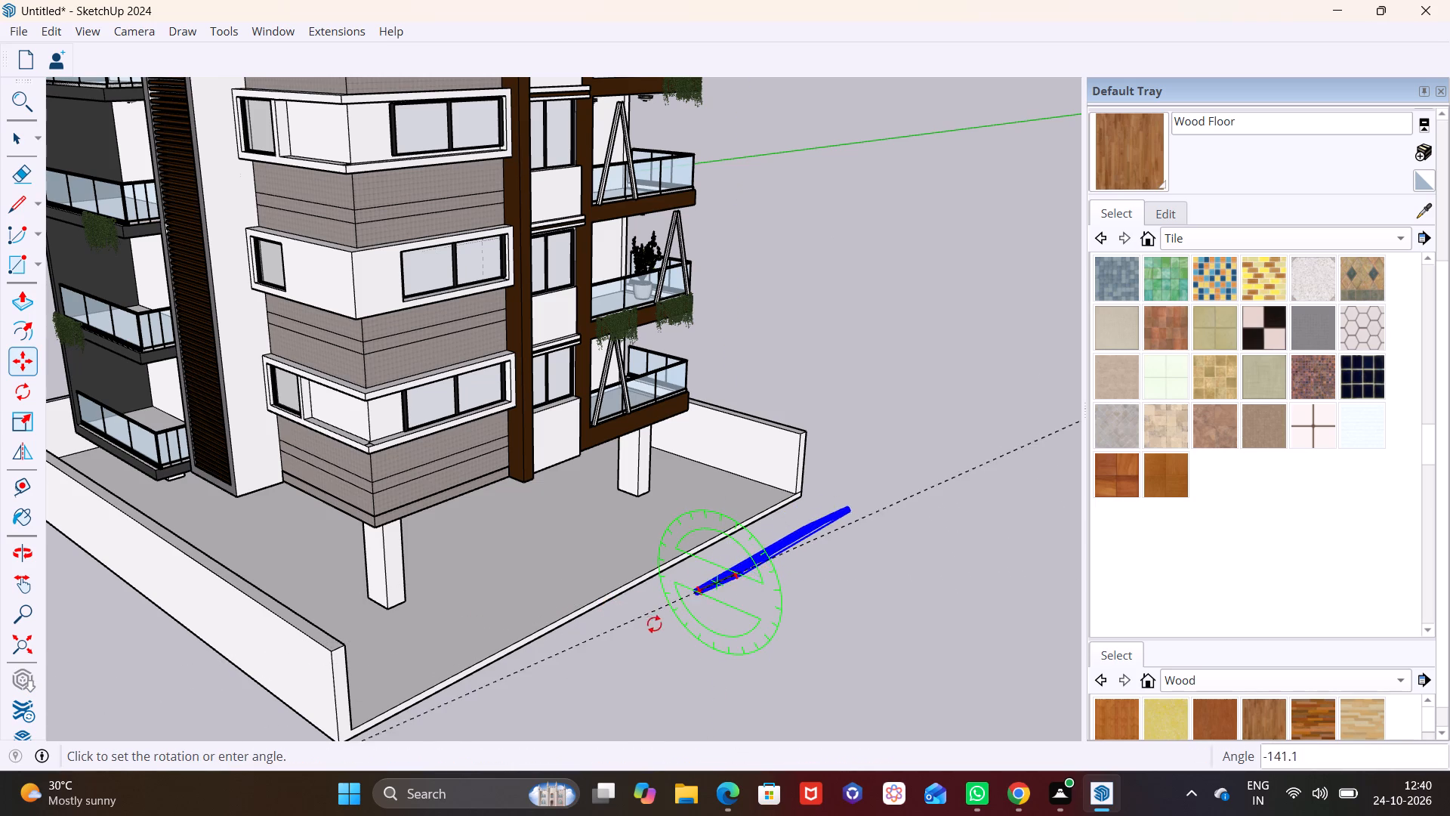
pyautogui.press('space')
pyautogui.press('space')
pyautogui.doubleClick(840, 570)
# Move the gate to the boundary wall's free end, matching its upper corner to the wall's inner top corner.
pyautogui.keyDown('ctrl'); pyautogui.scroll(4, 777, 539); pyautogui.keyUp('ctrl')
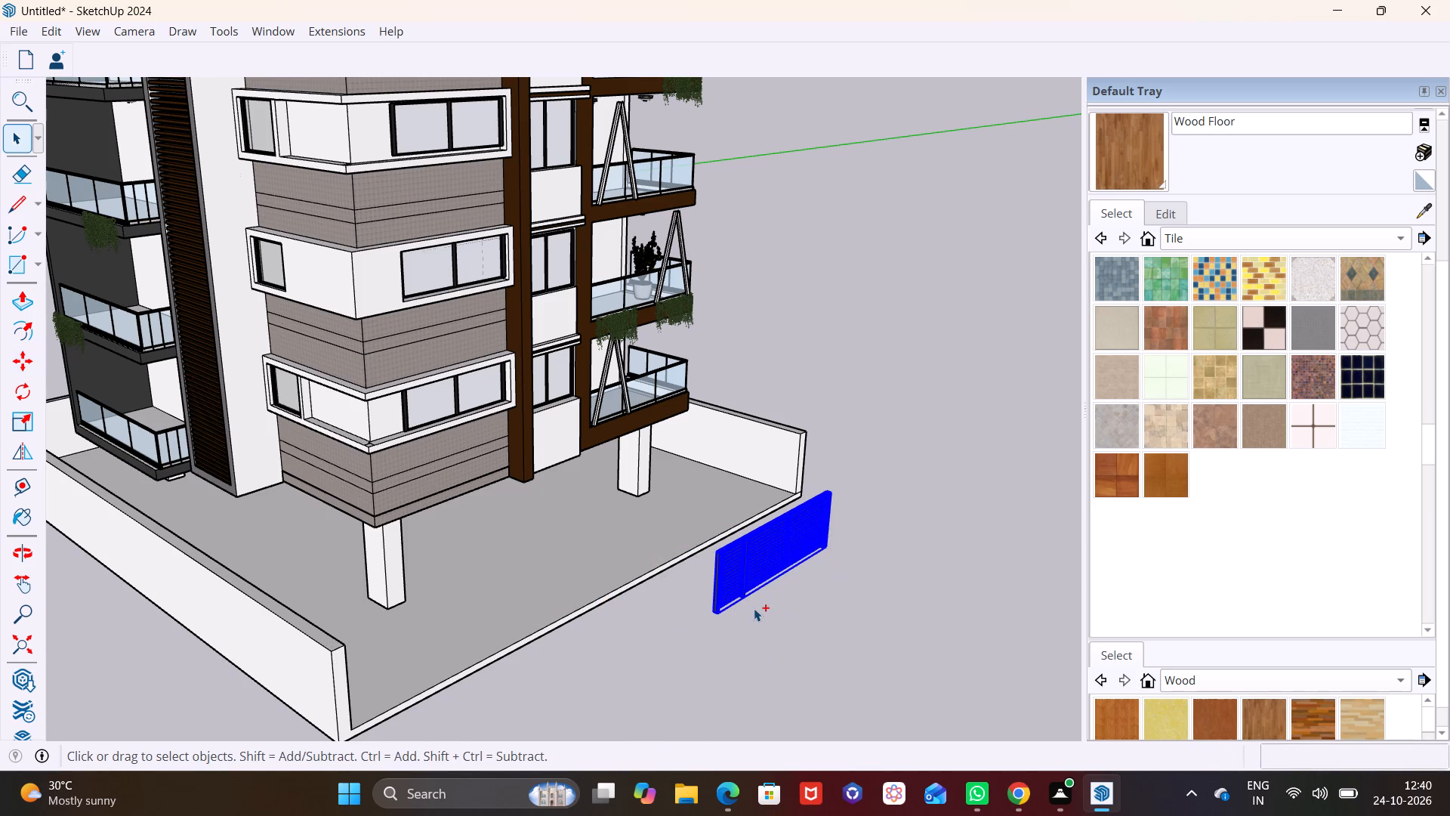
pyautogui.keyDown('ctrl'); pyautogui.scroll(8, 754, 608); pyautogui.keyUp('ctrl')
pyautogui.click(705, 595)
pyautogui.press('m')
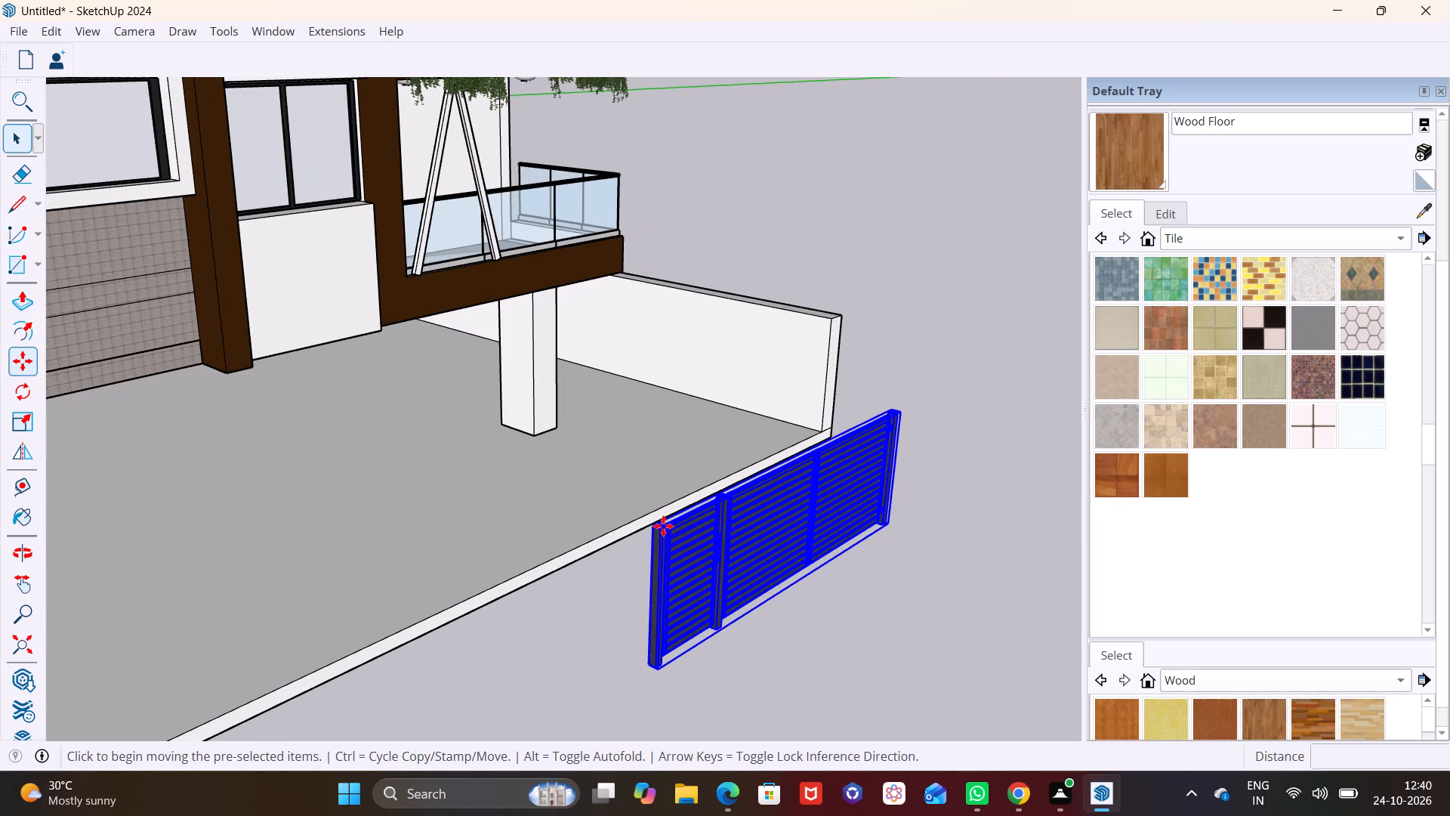
pyautogui.click(663, 526)
pyautogui.scroll(-2, 338, 578)
pyautogui.keyDown('shift'); pyautogui.moveTo(279, 592); pyautogui.dragTo(571, 491, button='middle'); pyautogui.keyUp('shift')
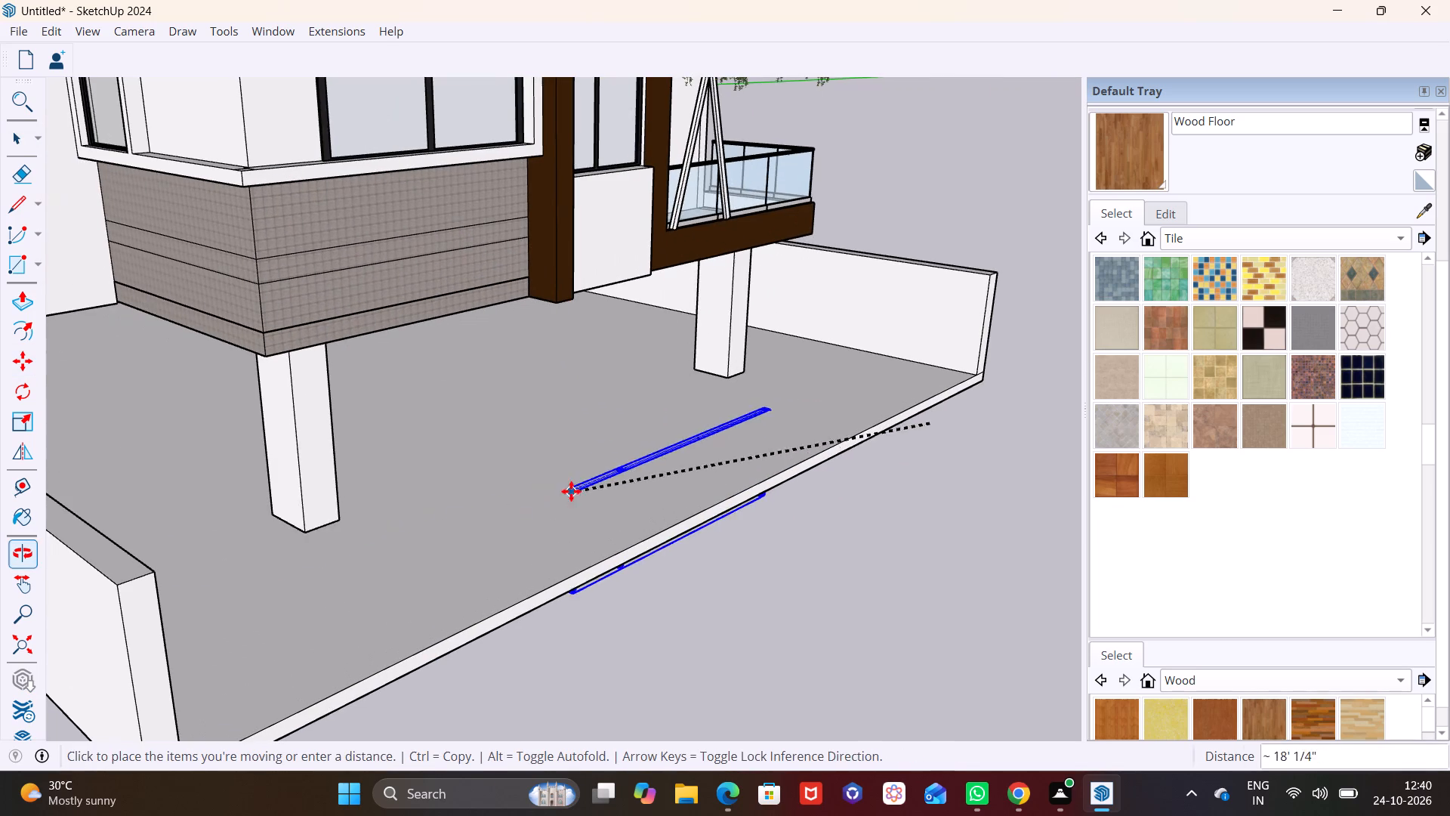
pyautogui.moveTo(245, 704); pyautogui.dragTo(474, 545, button='middle')
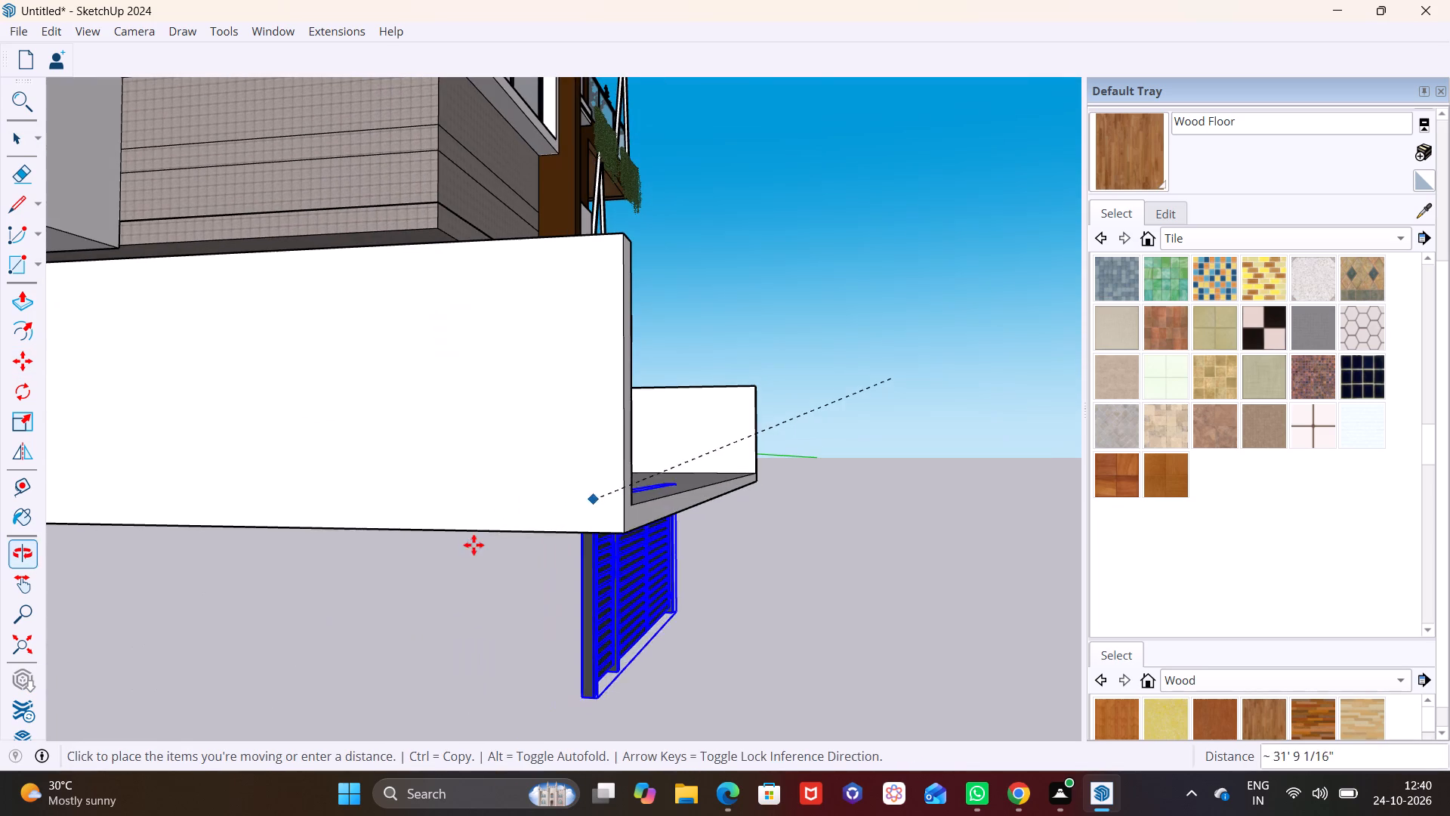
pyautogui.click(642, 246)
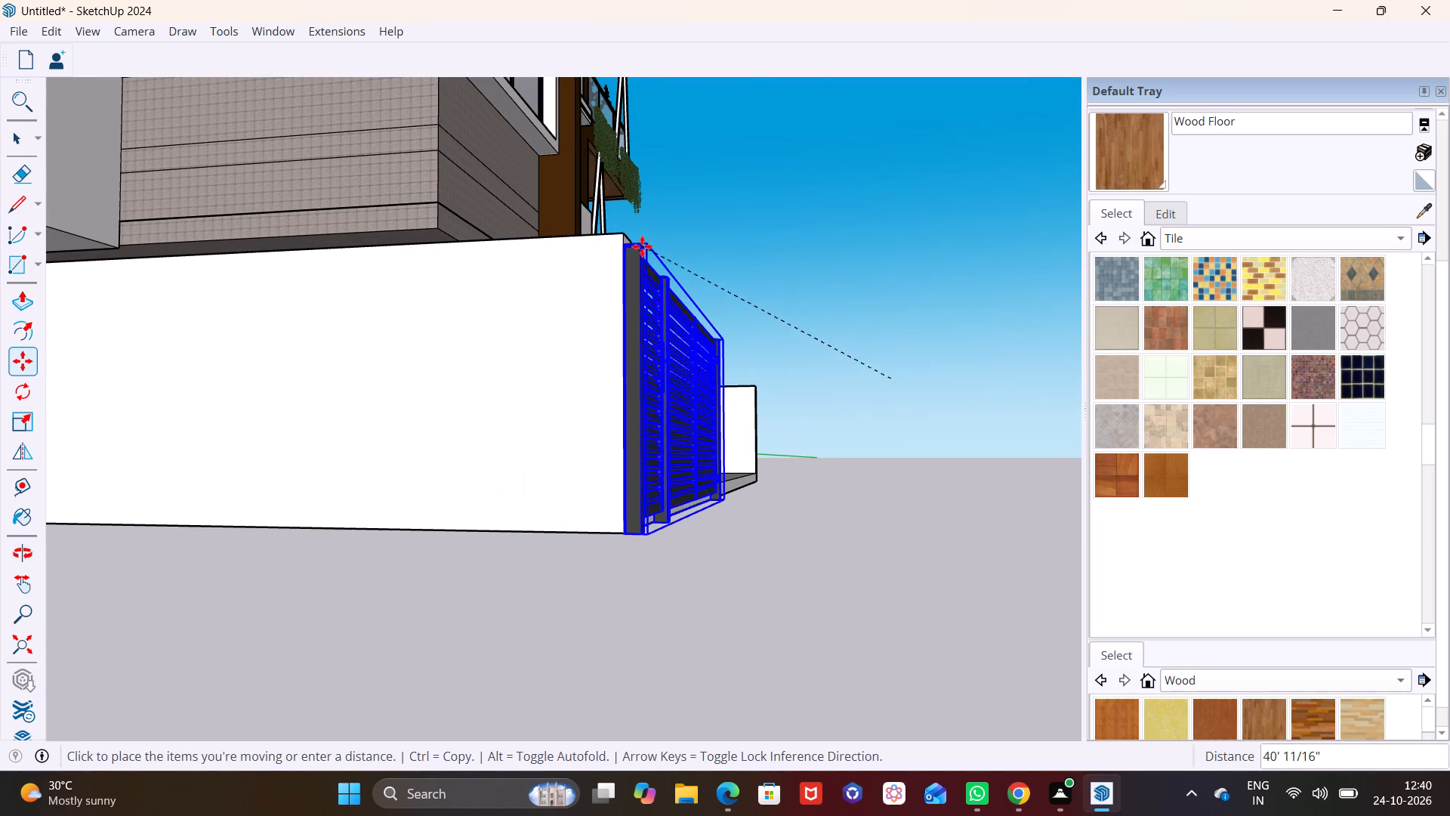
pyautogui.moveTo(690, 445); pyautogui.dragTo(435, 577, button='middle')
pyautogui.scroll(2, 353, 532)
pyautogui.moveTo(332, 522); pyautogui.dragTo(732, 522, button='middle')
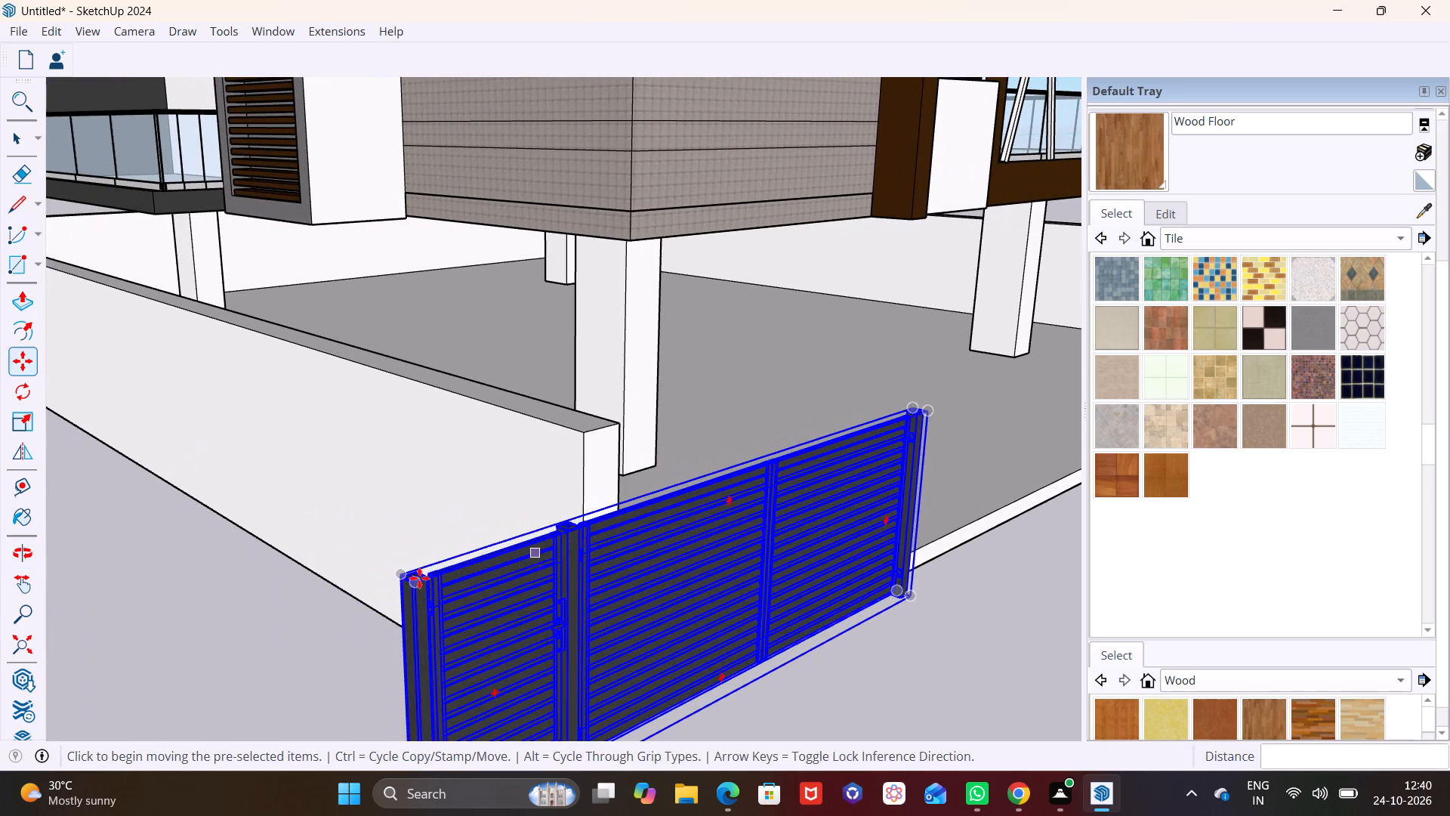
pyautogui.click(415, 586)
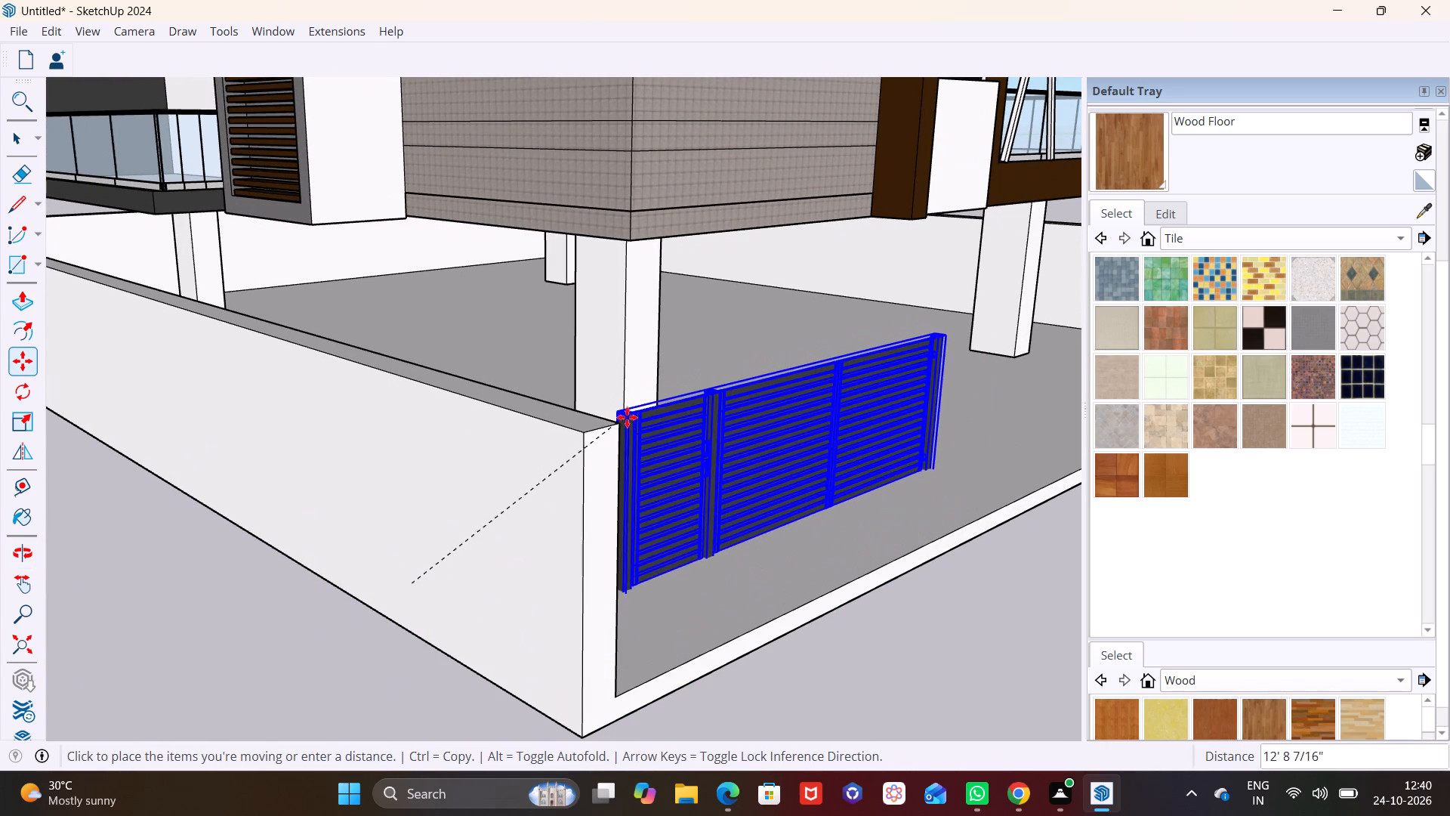
pyautogui.click(622, 426)
# Lower the gate about 1' beside the wall end so its base rests on the slab, and deselect it.
pyautogui.moveTo(720, 566); pyautogui.dragTo(549, 474, button='middle')
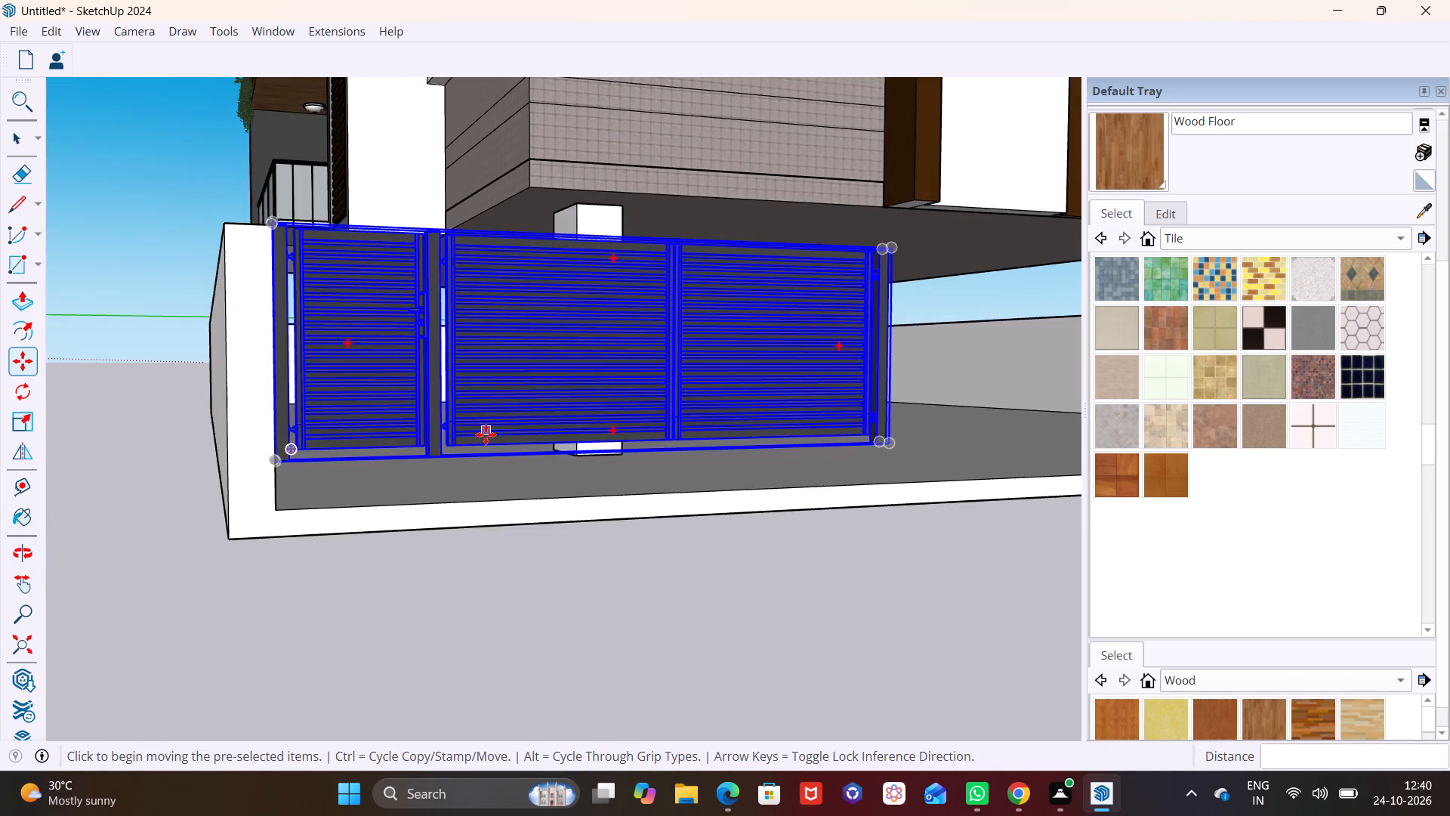
pyautogui.scroll(-3, 486, 434)
pyautogui.moveTo(492, 465); pyautogui.dragTo(466, 515, button='middle')
pyautogui.keyDown('shift'); pyautogui.moveTo(452, 452); pyautogui.dragTo(555, 547, button='middle'); pyautogui.keyUp('shift')
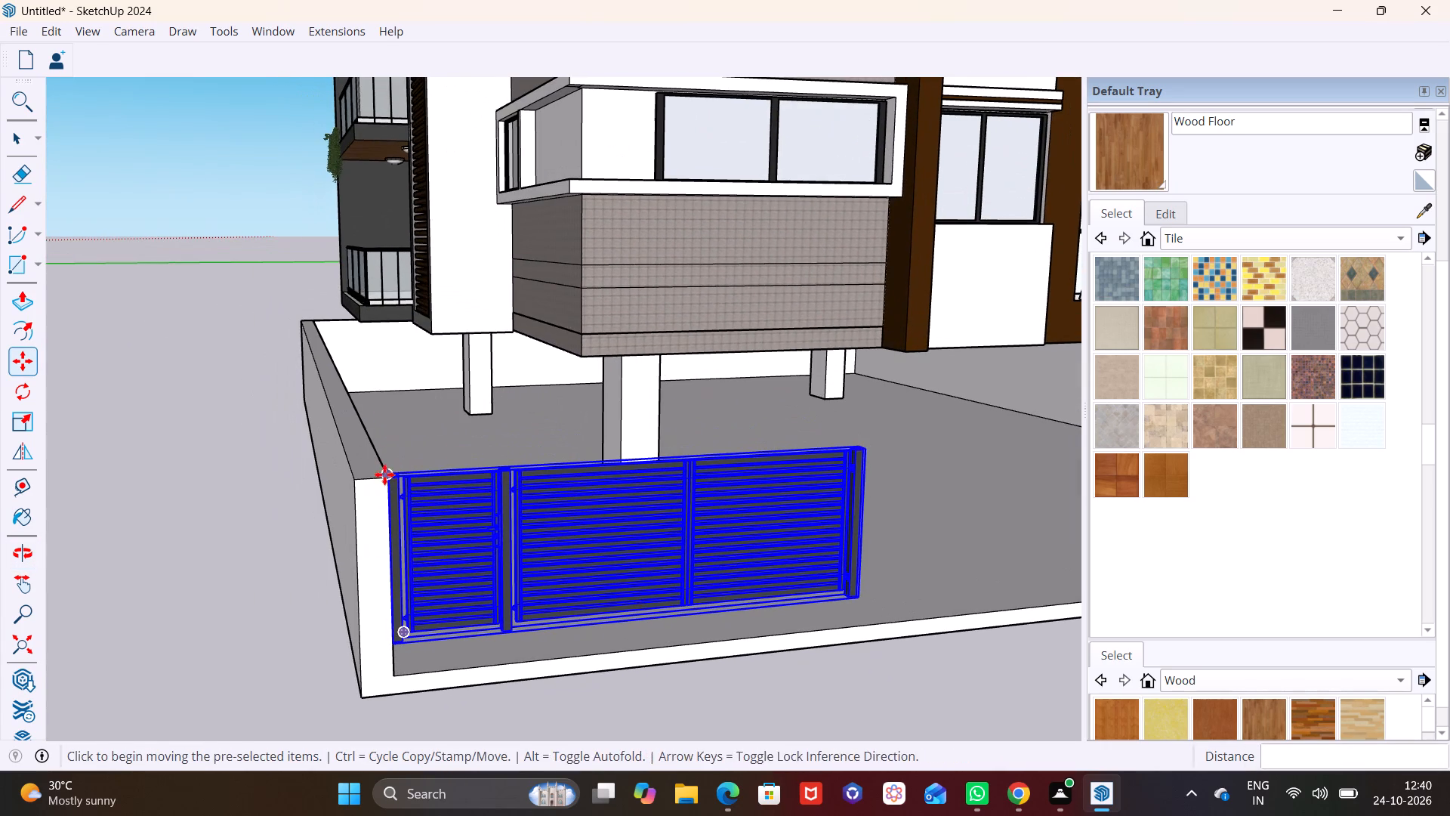
pyautogui.moveTo(425, 526); pyautogui.dragTo(418, 379, button='middle')
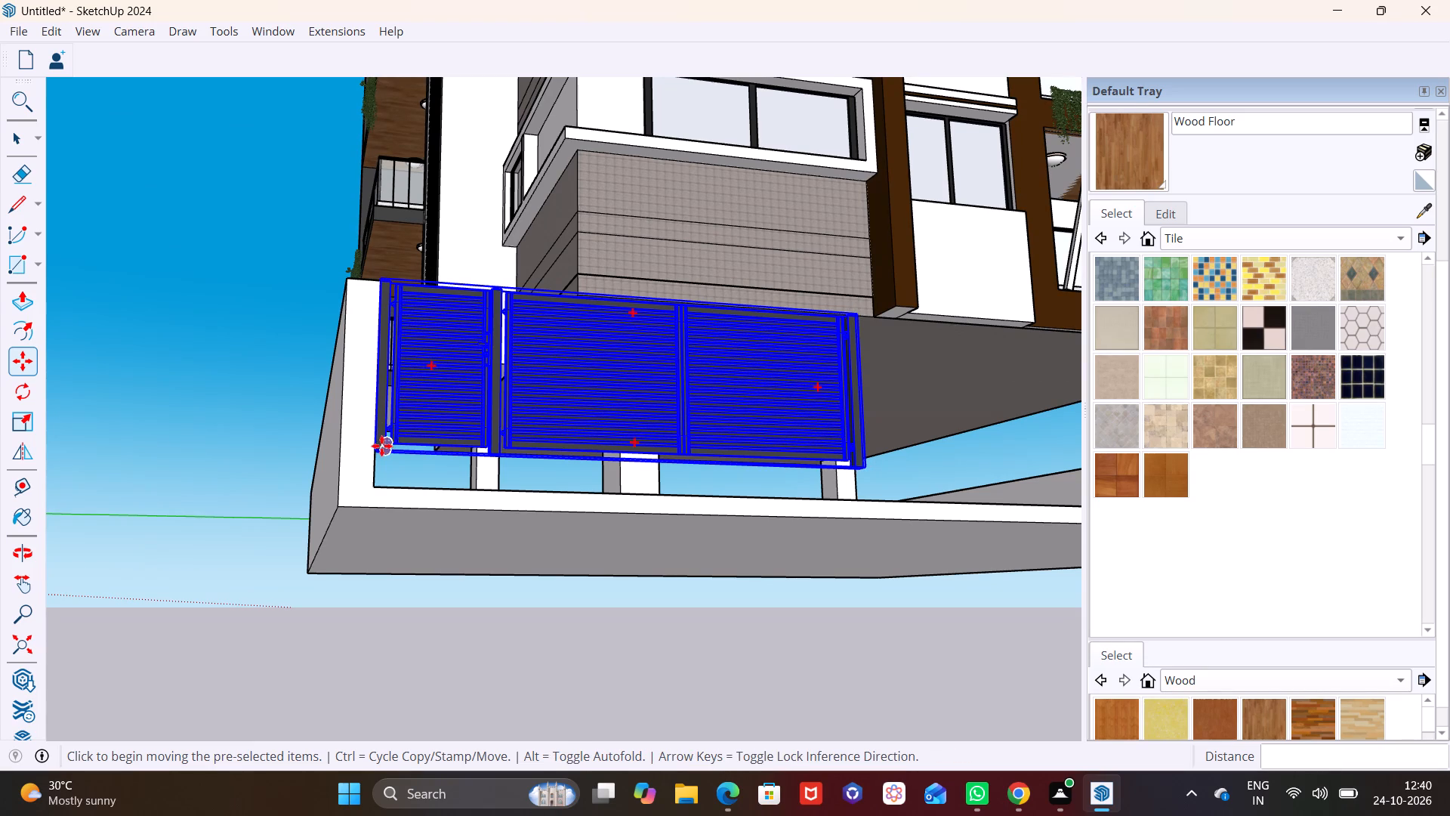
pyautogui.click(380, 446)
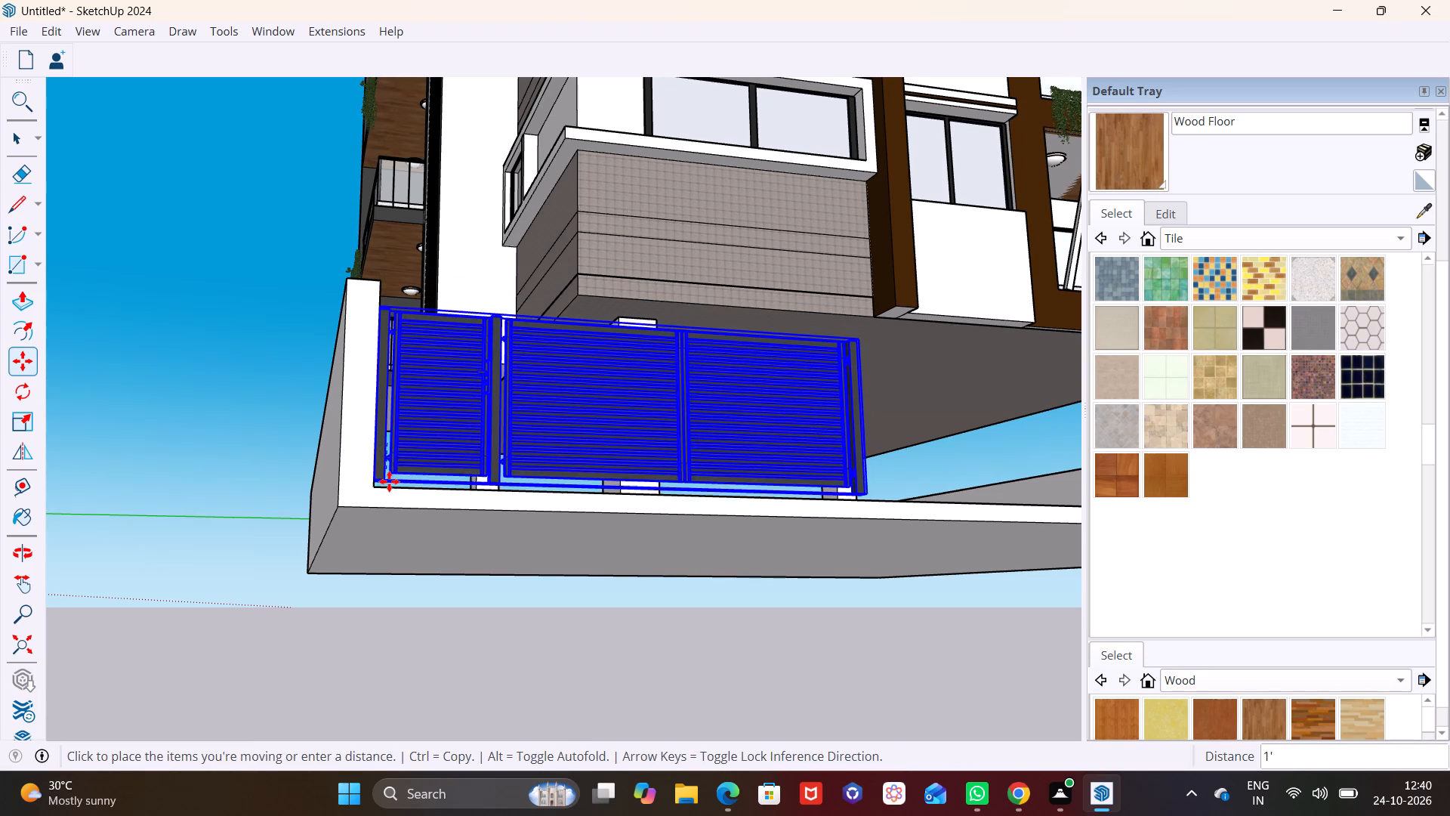
pyautogui.click(389, 481)
pyautogui.press('space')
pyautogui.click(455, 581)
# Inspect the gate's position along the slab's open side from farther out.
pyautogui.moveTo(569, 517); pyautogui.dragTo(440, 661, button='middle')
pyautogui.scroll(-1, 570, 508)
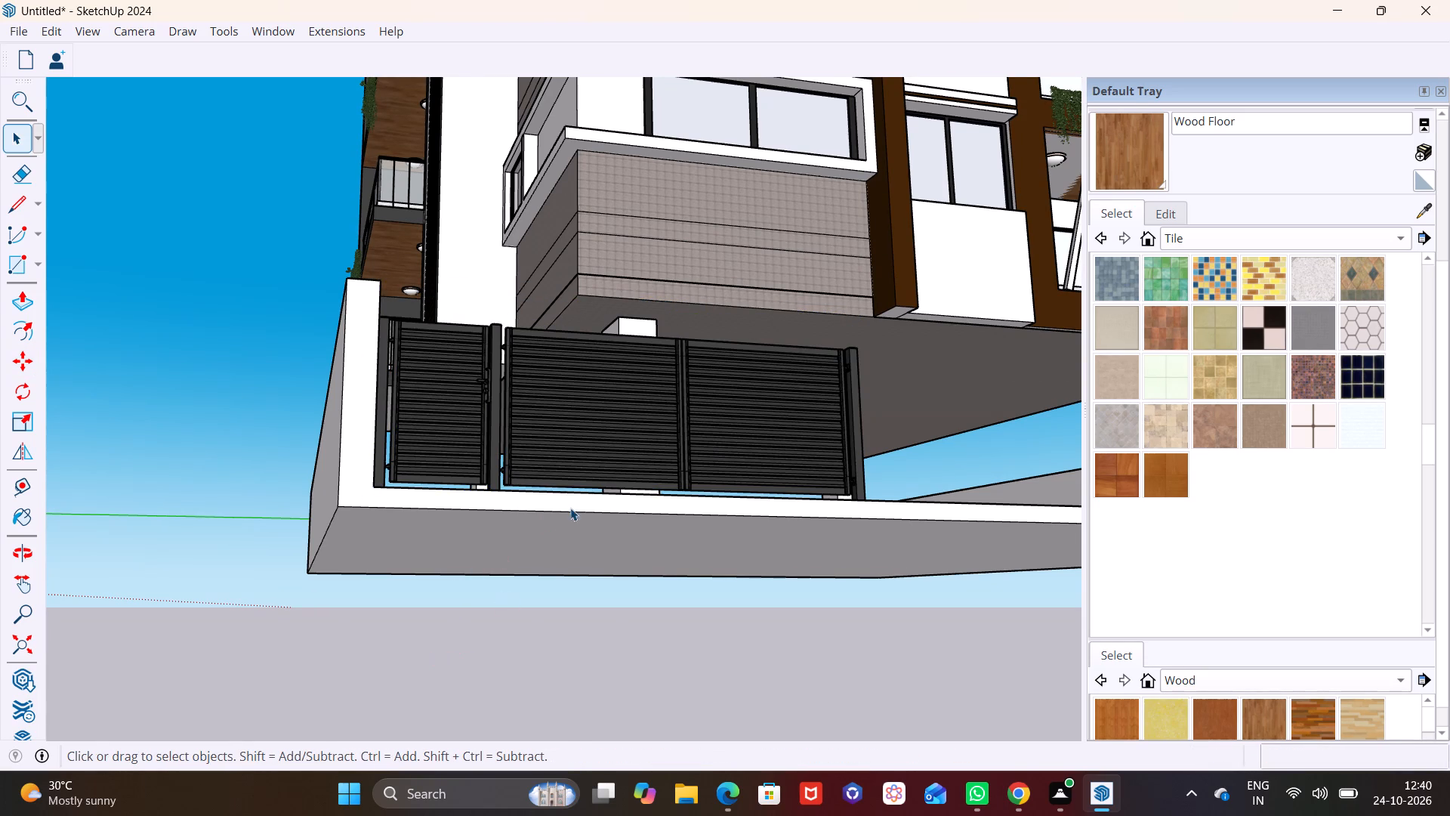
pyautogui.scroll(-6, 570, 508)
pyautogui.moveTo(665, 476); pyautogui.dragTo(493, 632, button='middle')
pyautogui.scroll(-3, 507, 614)
pyautogui.moveTo(666, 643); pyautogui.dragTo(798, 603, button='middle')
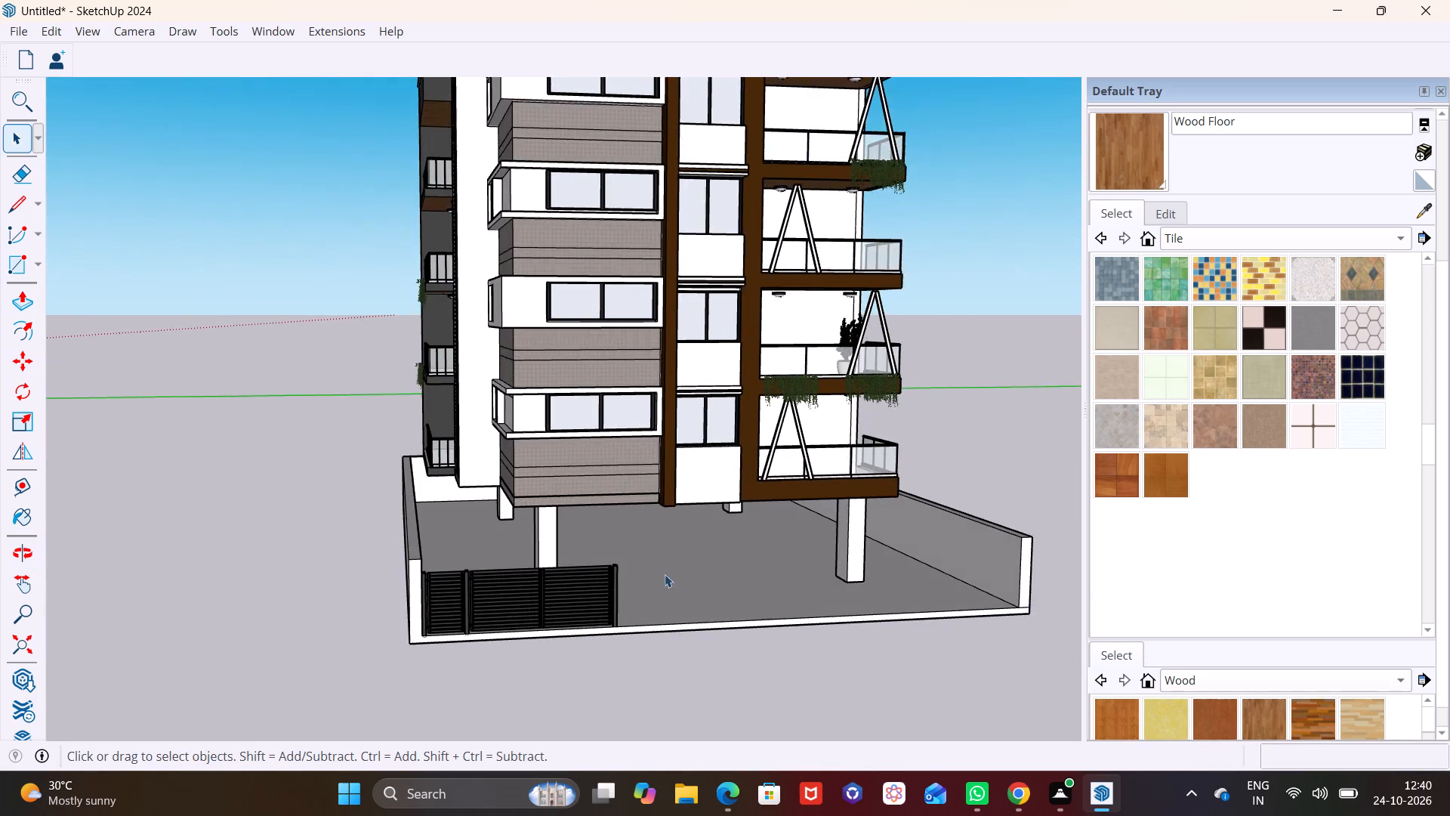
# Draw a rectangle about 1' square on the inner face of the far boundary wall, at its free end's top corner.
pyautogui.scroll(2, 621, 568)
pyautogui.keyDown('shift'); pyautogui.moveTo(615, 568); pyautogui.dragTo(374, 627, button='middle'); pyautogui.keyUp('shift')
pyautogui.keyDown('shift'); pyautogui.scroll(1, 561, 586); pyautogui.keyUp('shift')
pyautogui.moveTo(400, 635); pyautogui.dragTo(475, 593, button='middle')
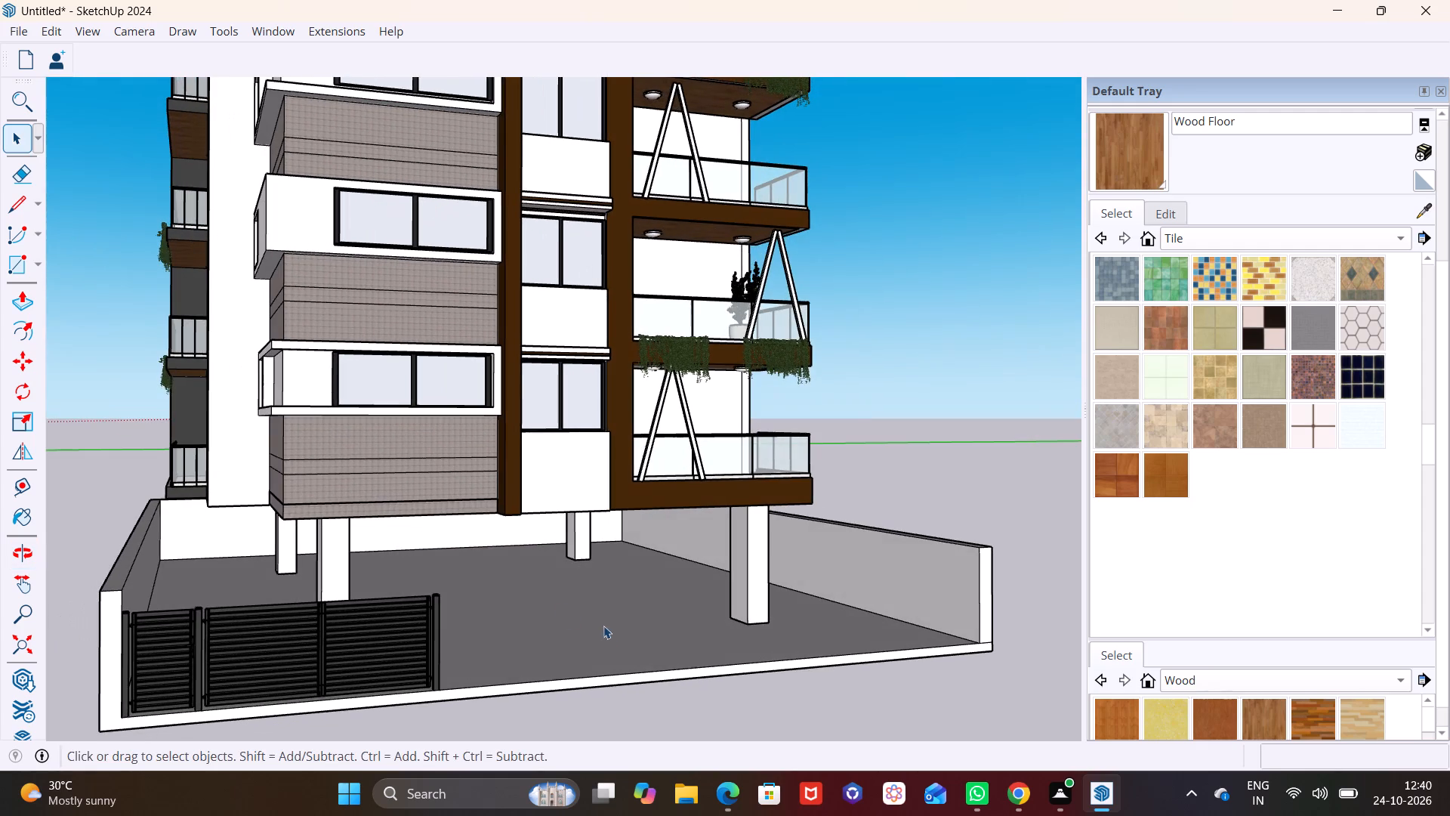
pyautogui.keyDown('shift'); pyautogui.moveTo(606, 629); pyautogui.dragTo(340, 629, button='middle'); pyautogui.keyUp('shift')
pyautogui.scroll(1, 506, 619)
pyautogui.scroll(-4, 586, 605)
pyautogui.keyDown('shift'); pyautogui.moveTo(582, 601); pyautogui.dragTo(693, 592, button='middle'); pyautogui.keyUp('shift')
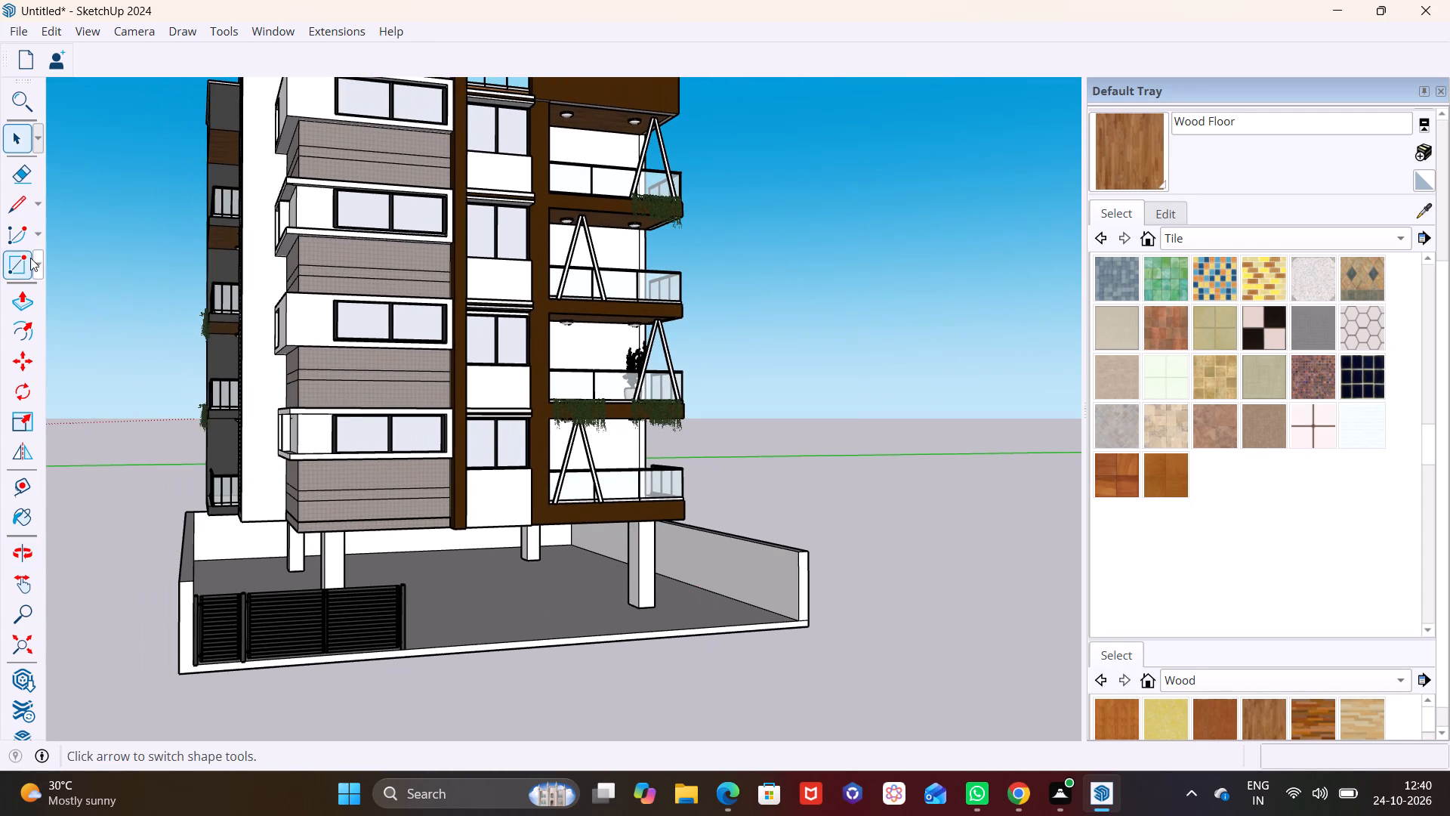
pyautogui.click(38, 263)
pyautogui.click(55, 294)
pyautogui.scroll(8, 773, 563)
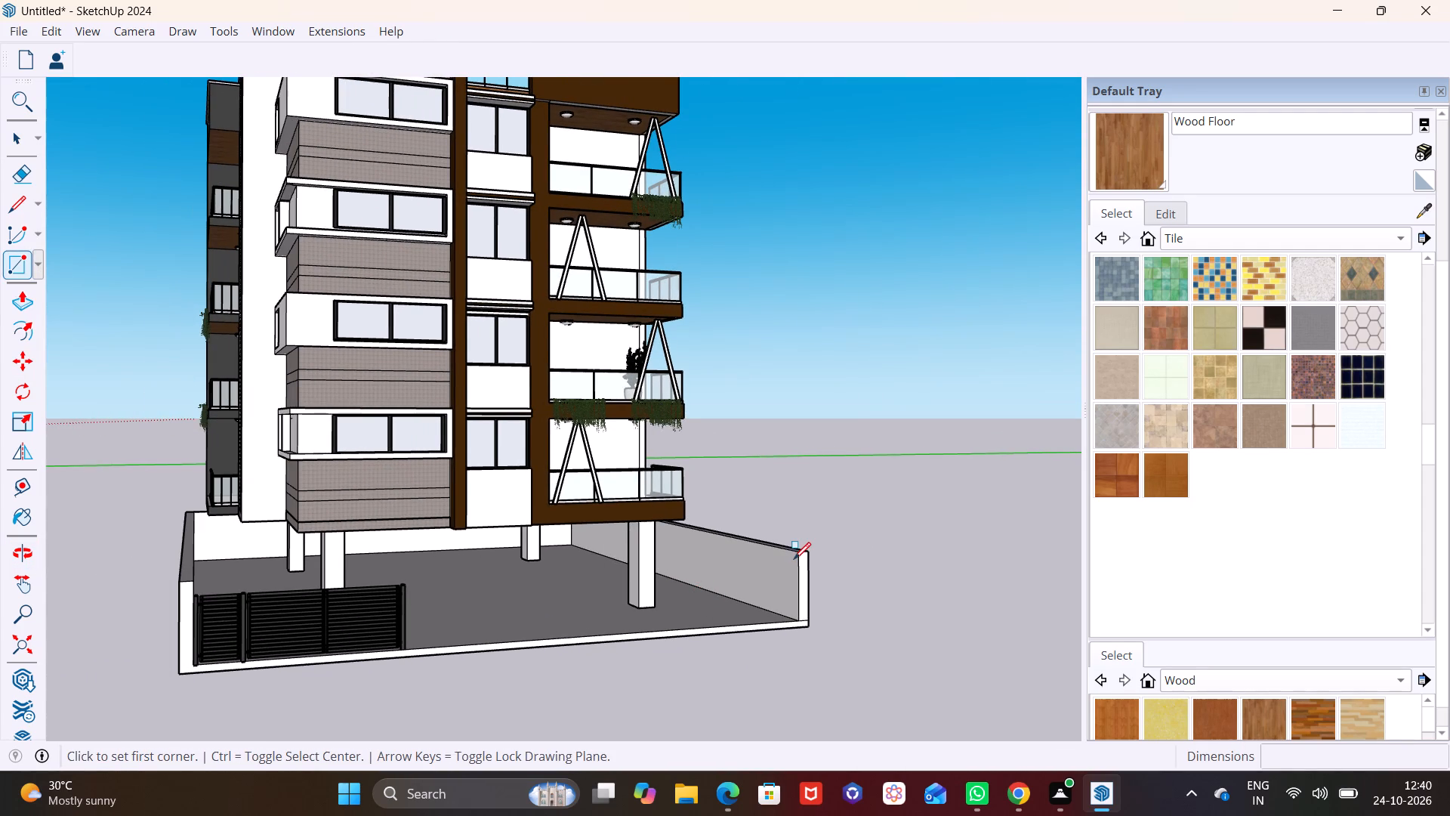
pyautogui.scroll(5, 794, 559)
pyautogui.moveTo(794, 579); pyautogui.dragTo(912, 603, button='middle')
pyautogui.scroll(7, 790, 542)
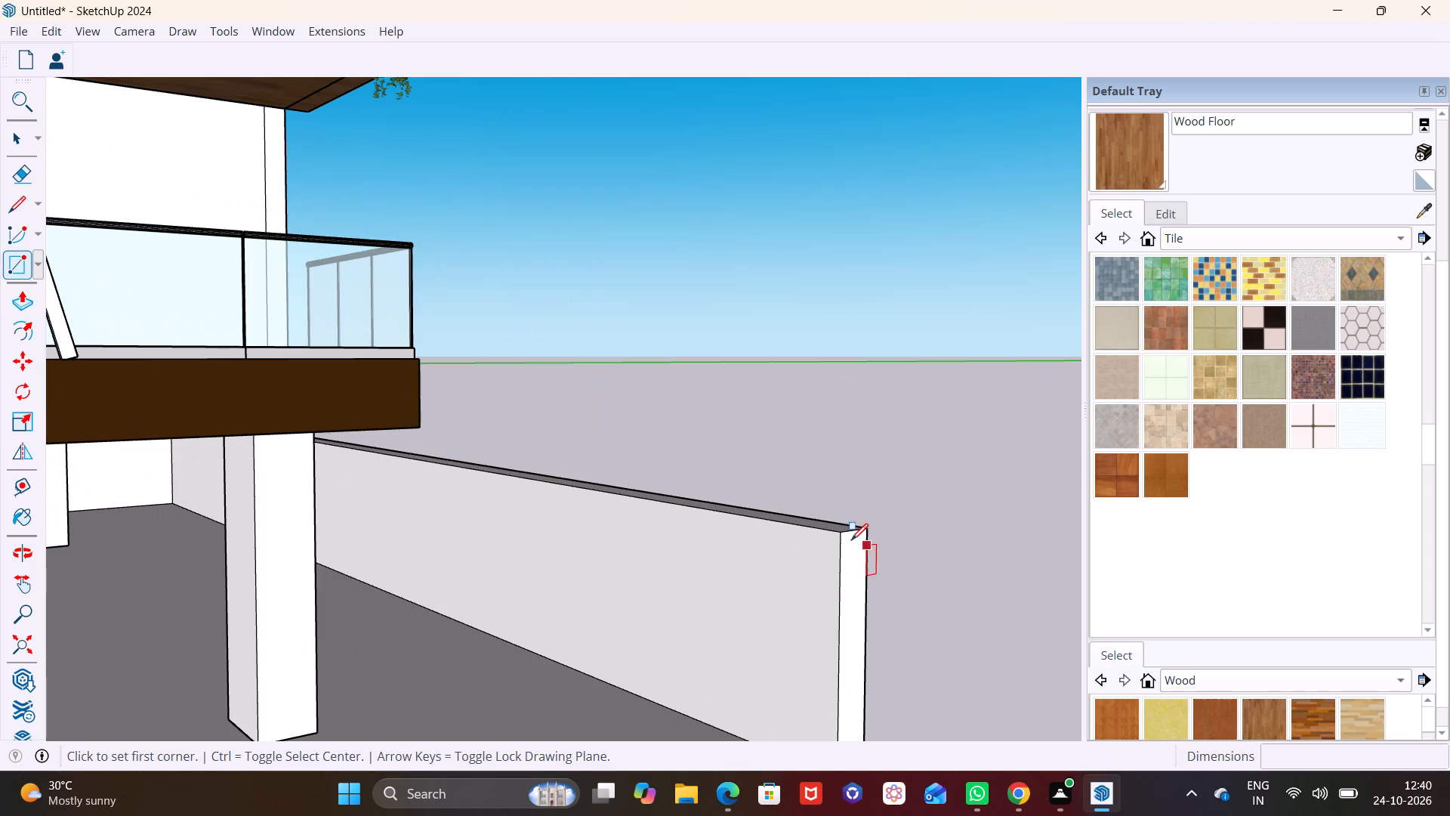
pyautogui.click(838, 535)
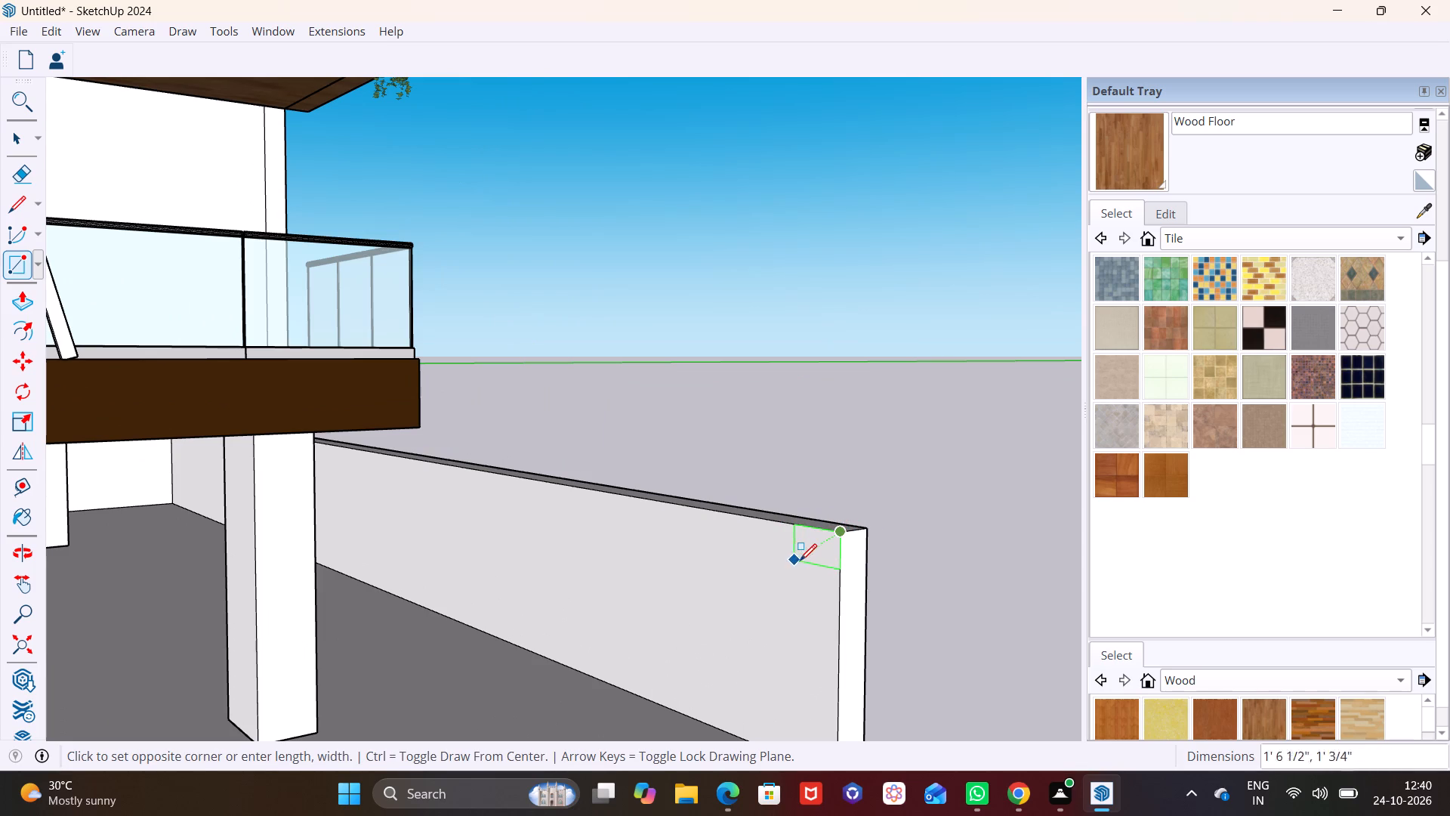
pyautogui.click(807, 561)
# Extrude the small square about 35' 2" toward the gate as a beam along the slab's open side.
pyautogui.press('space')
pyautogui.click(823, 542)
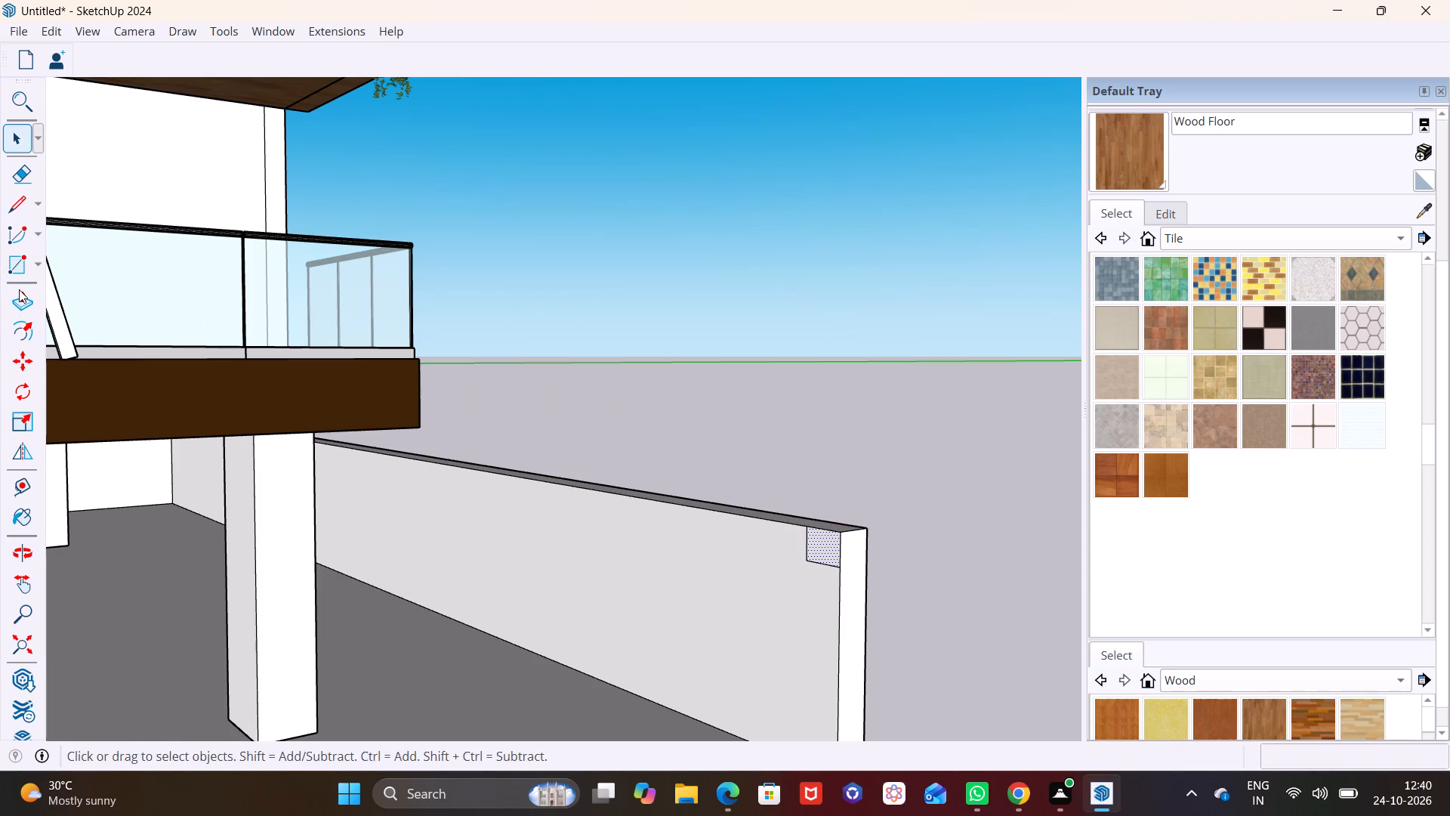
pyautogui.click(17, 305)
pyautogui.click(821, 542)
pyautogui.scroll(-2, 633, 582)
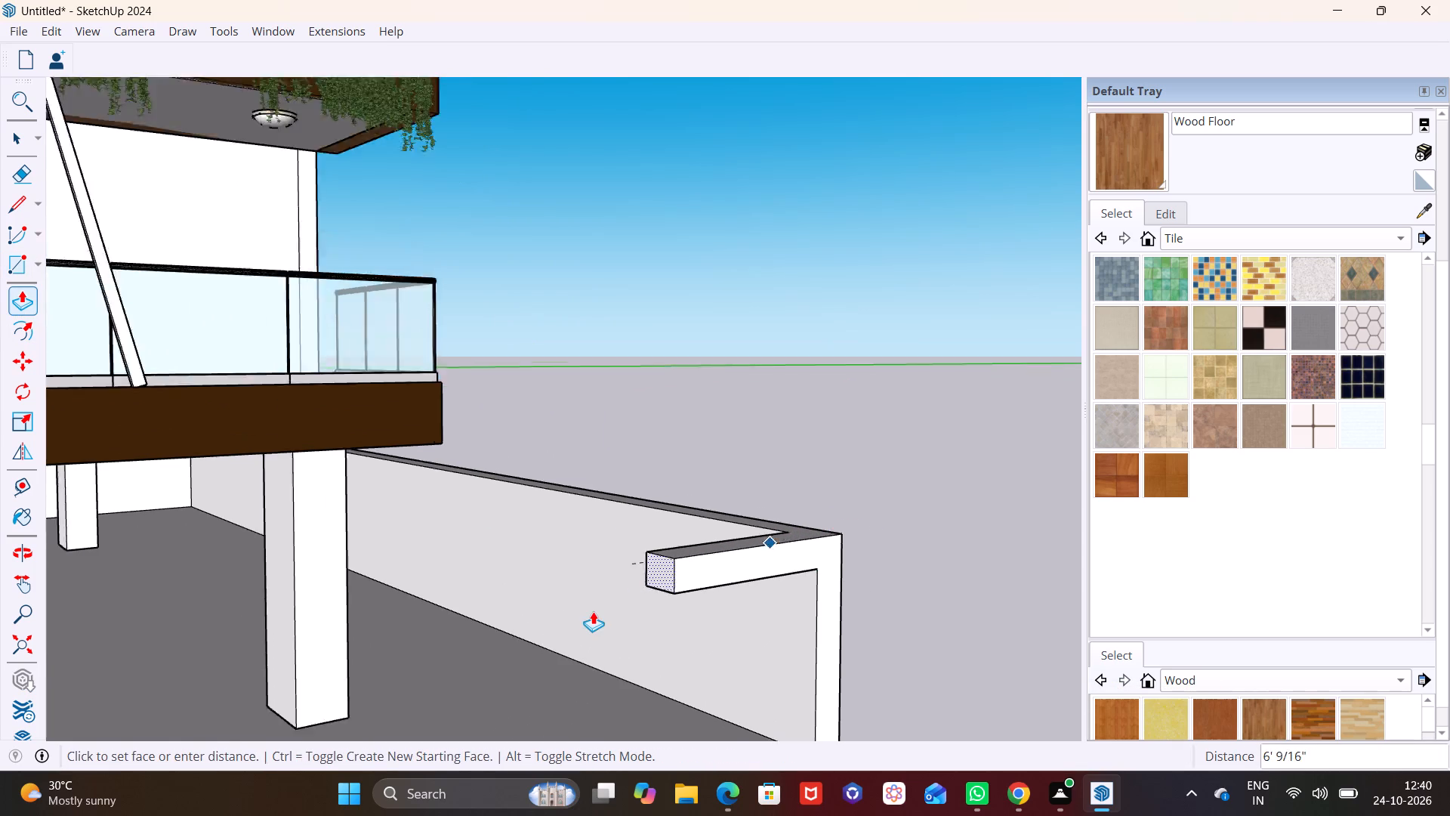
pyautogui.scroll(-9, 593, 611)
pyautogui.keyDown('shift'); pyautogui.moveTo(506, 608); pyautogui.dragTo(665, 545, button='middle'); pyautogui.keyUp('shift')
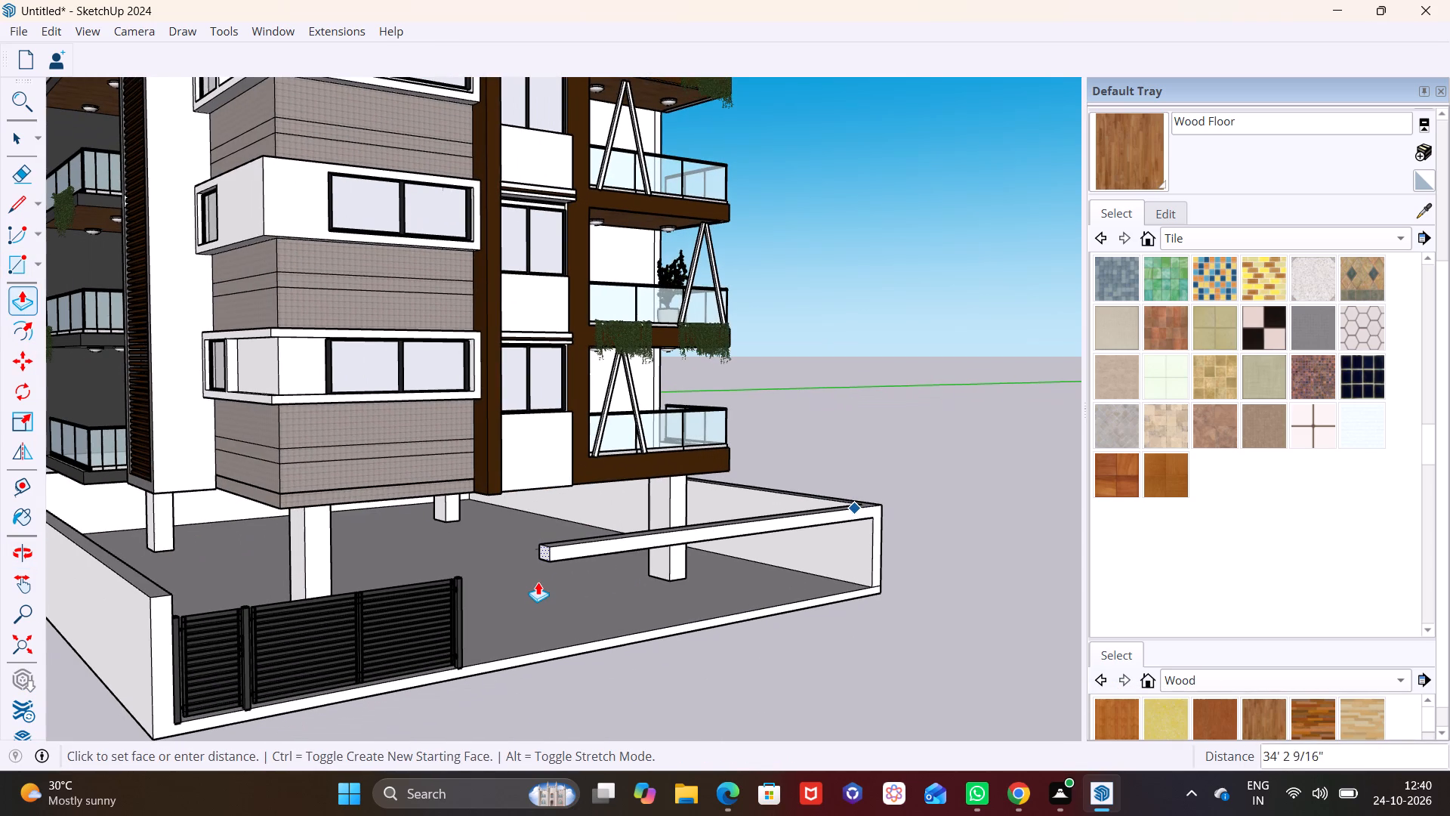
pyautogui.click(526, 580)
pyautogui.moveTo(589, 601); pyautogui.dragTo(452, 599, button='middle')
pyautogui.press('space')
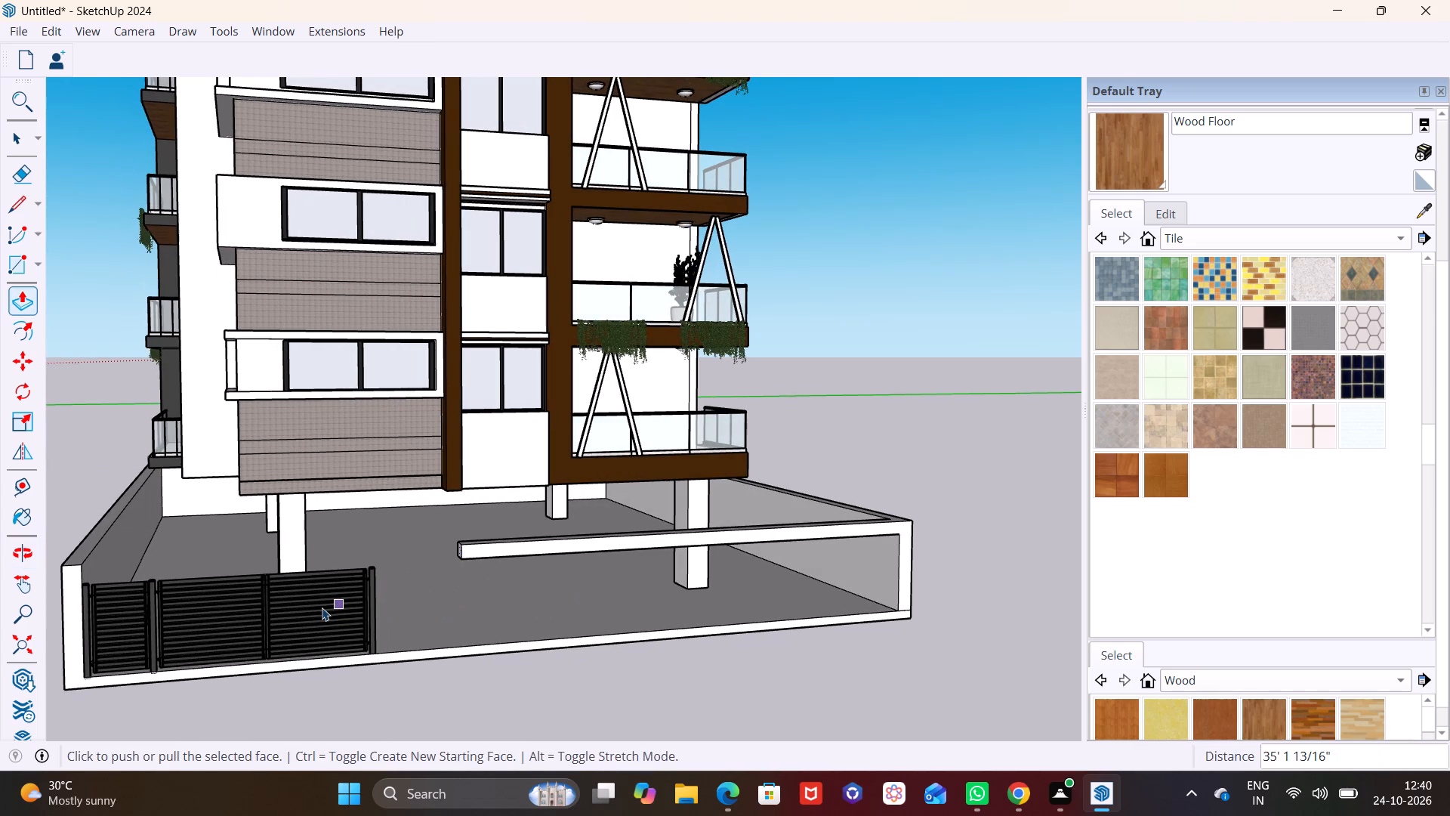
# Scale the gate lengthwise by about 1.32 so its end post reaches the beam's free end.
pyautogui.click(319, 607)
pyautogui.click(23, 450)
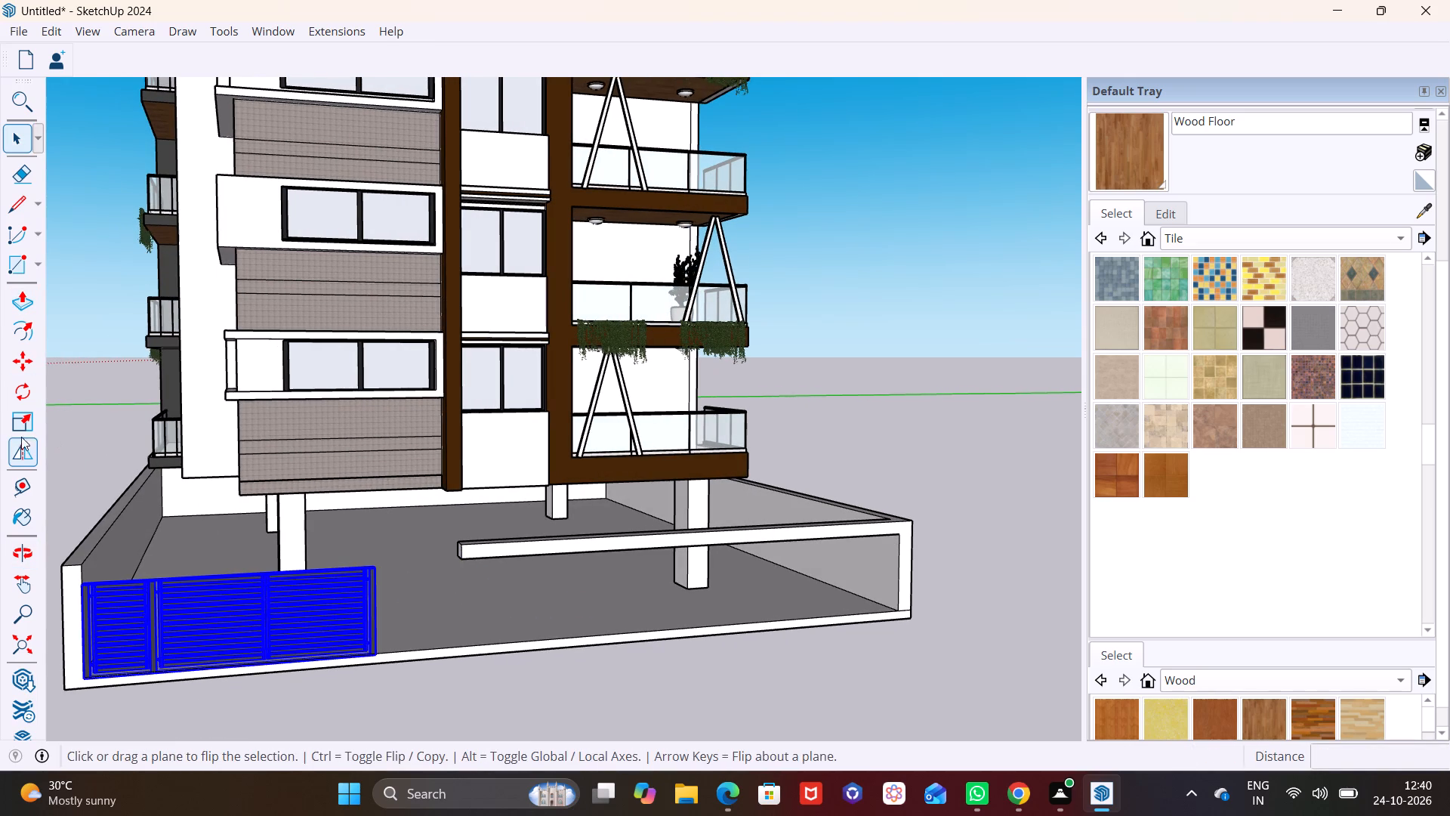
pyautogui.click(21, 413)
pyautogui.moveTo(350, 560); pyautogui.dragTo(202, 569, button='middle')
pyautogui.scroll(2, 330, 625)
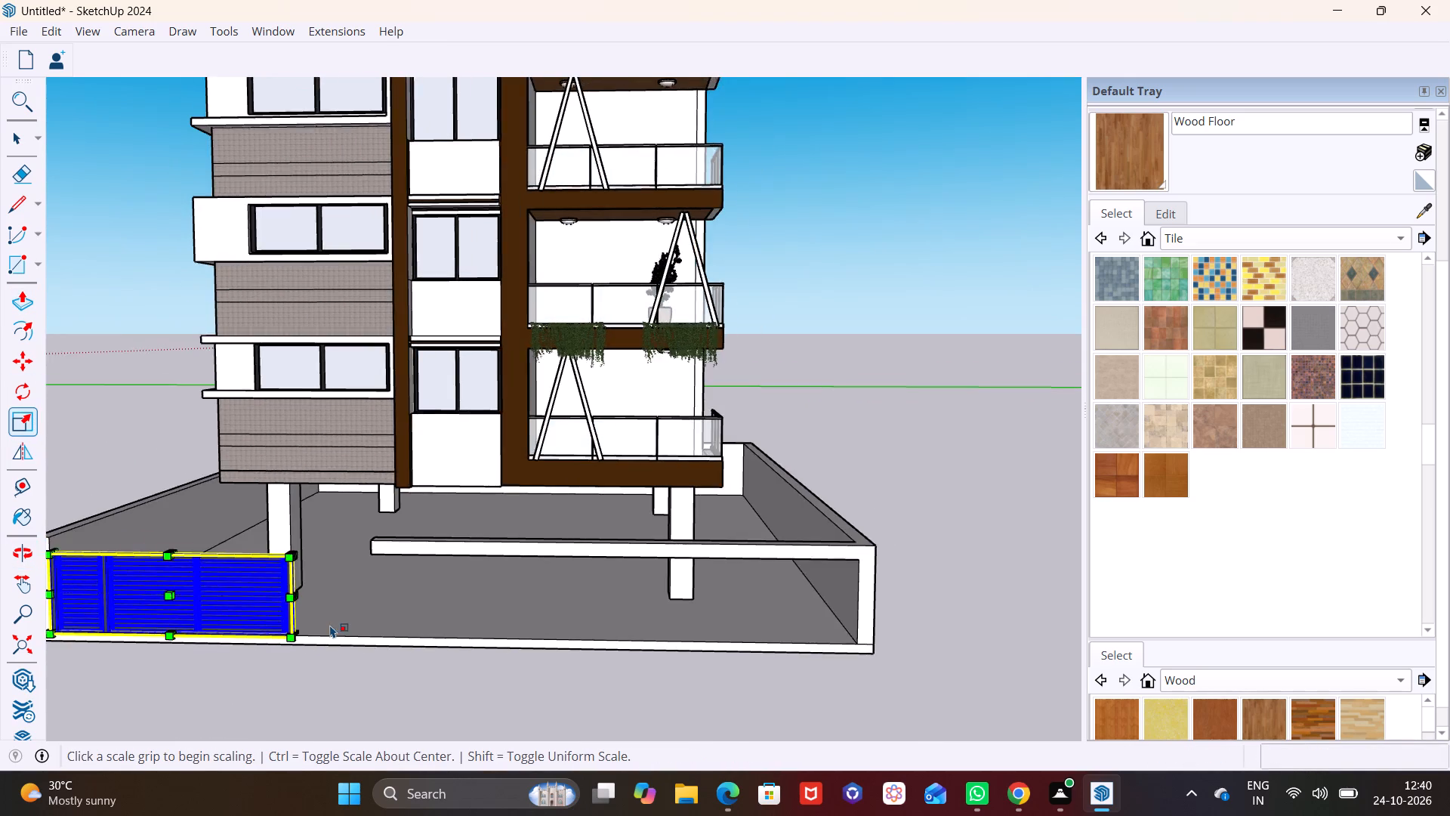
pyautogui.scroll(9, 330, 625)
pyautogui.click(249, 555)
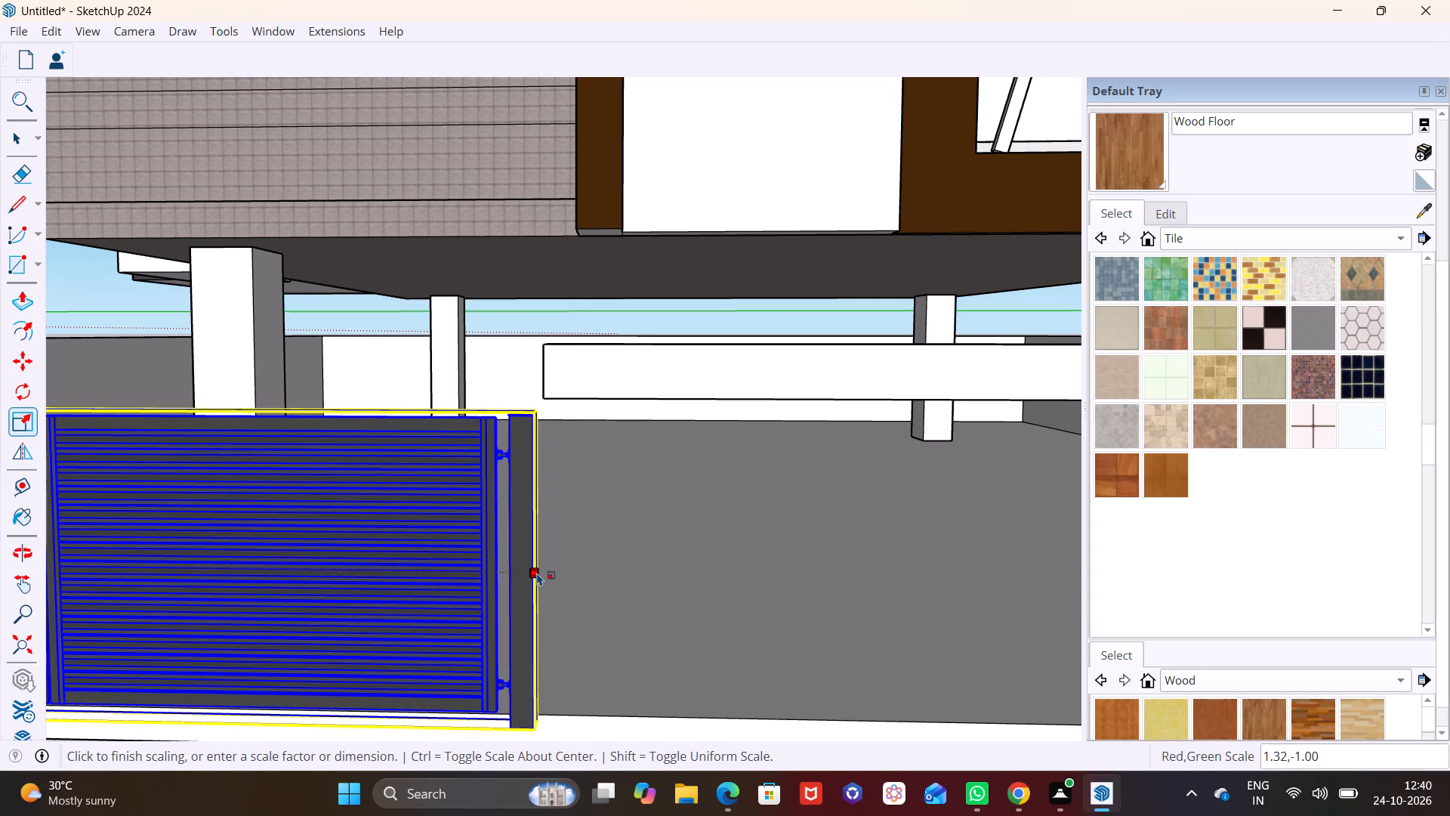
pyautogui.click(537, 573)
pyautogui.press('space')
# Draw a line across the beam's underside, marking off about 1' at the end beside the gate.
pyautogui.moveTo(618, 555); pyautogui.dragTo(653, 376, button='middle')
pyautogui.scroll(-5, 616, 497)
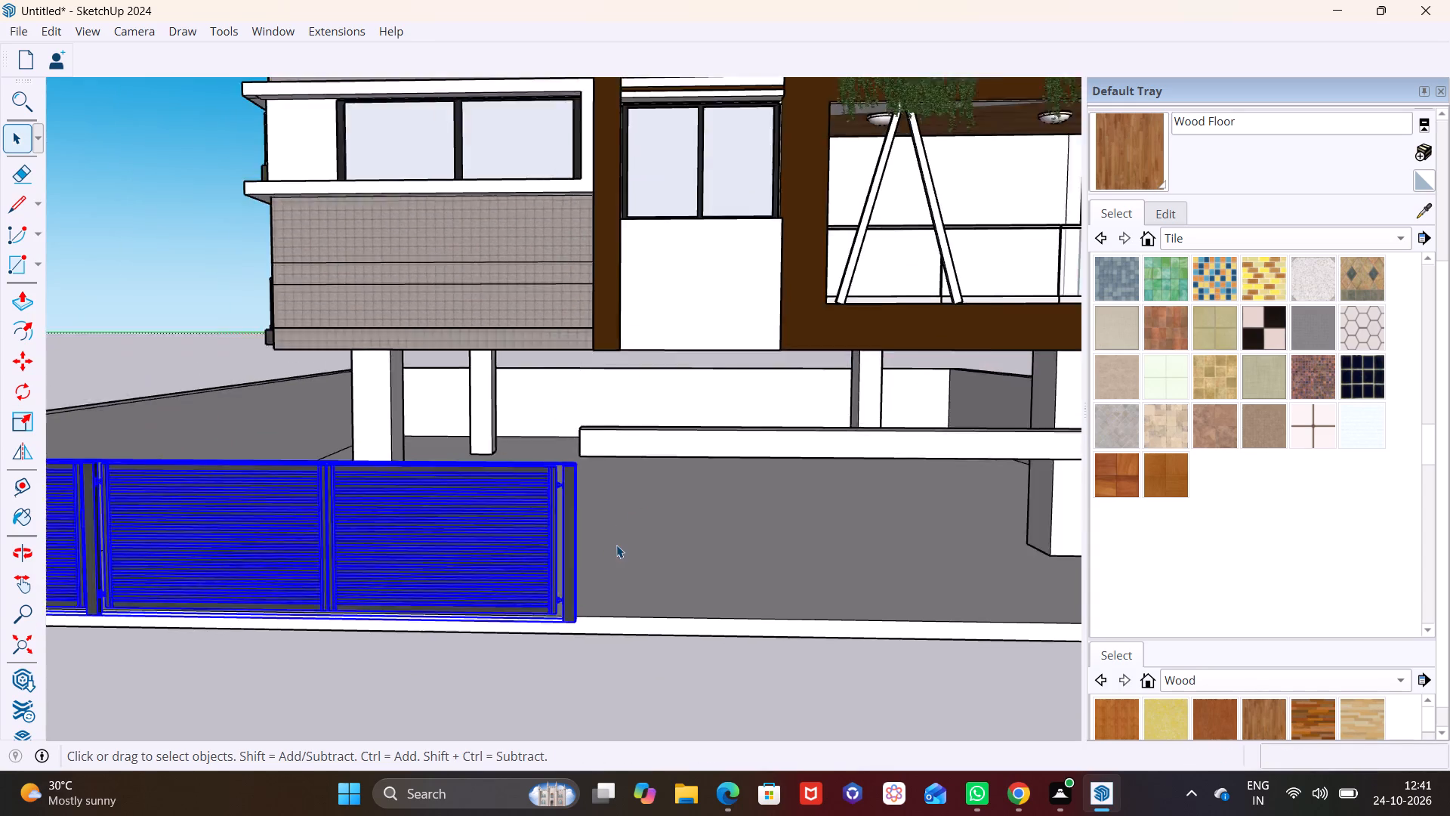
pyautogui.scroll(-1, 616, 545)
pyautogui.moveTo(622, 530); pyautogui.dragTo(619, 362, button='middle')
pyautogui.scroll(2, 616, 364)
pyautogui.keyDown('shift'); pyautogui.moveTo(600, 271); pyautogui.dragTo(587, 419, button='middle'); pyautogui.keyUp('shift')
pyautogui.moveTo(590, 420); pyautogui.dragTo(609, 347, button='middle')
pyautogui.click(21, 208)
pyautogui.scroll(6, 544, 316)
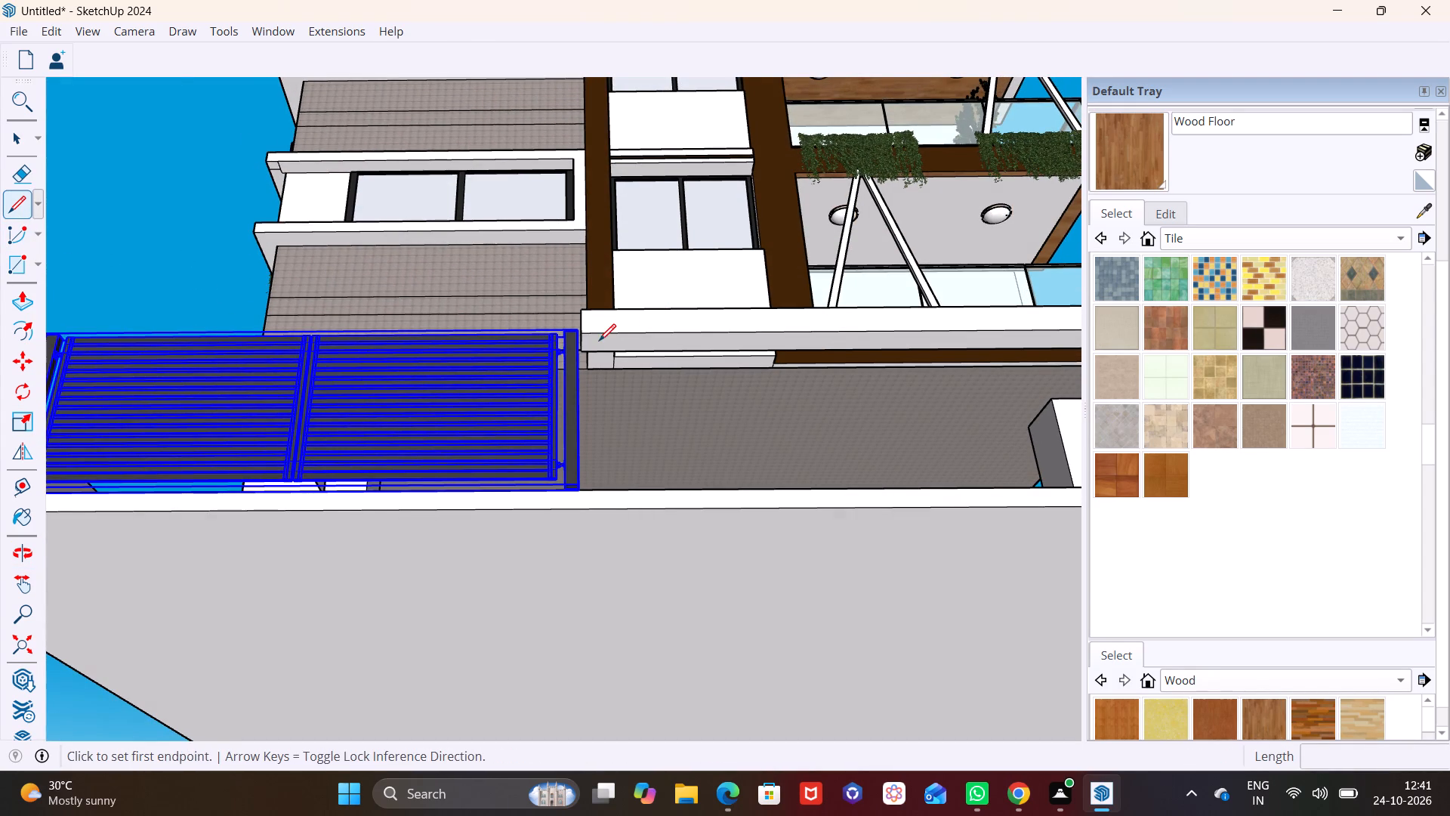
pyautogui.scroll(5, 599, 341)
pyautogui.click(625, 367)
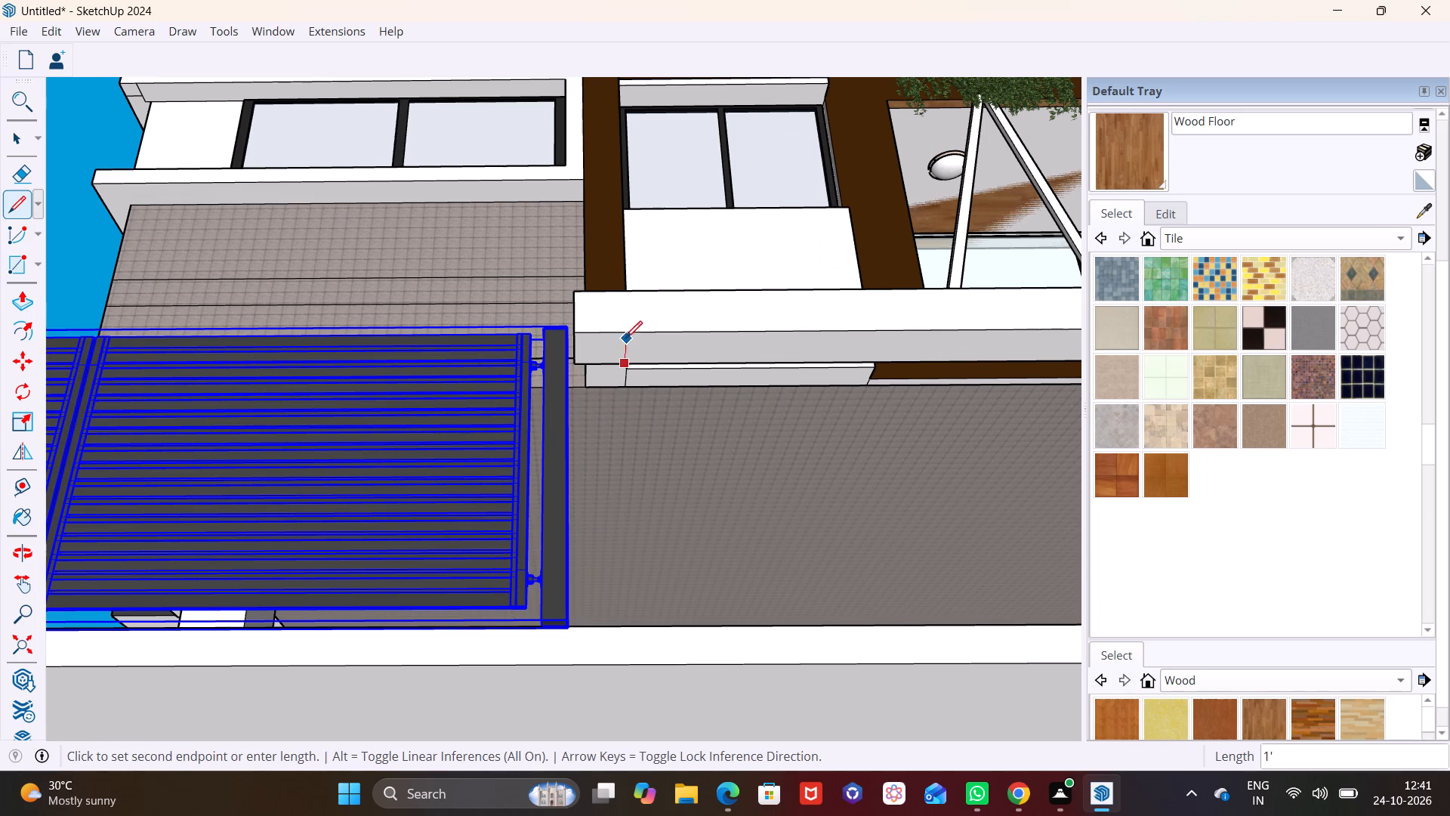
pyautogui.click(628, 334)
# Extrude the marked face at the beam's end down about 6' to the slab, forming a post beside the gate.
pyautogui.press('space')
pyautogui.click(607, 353)
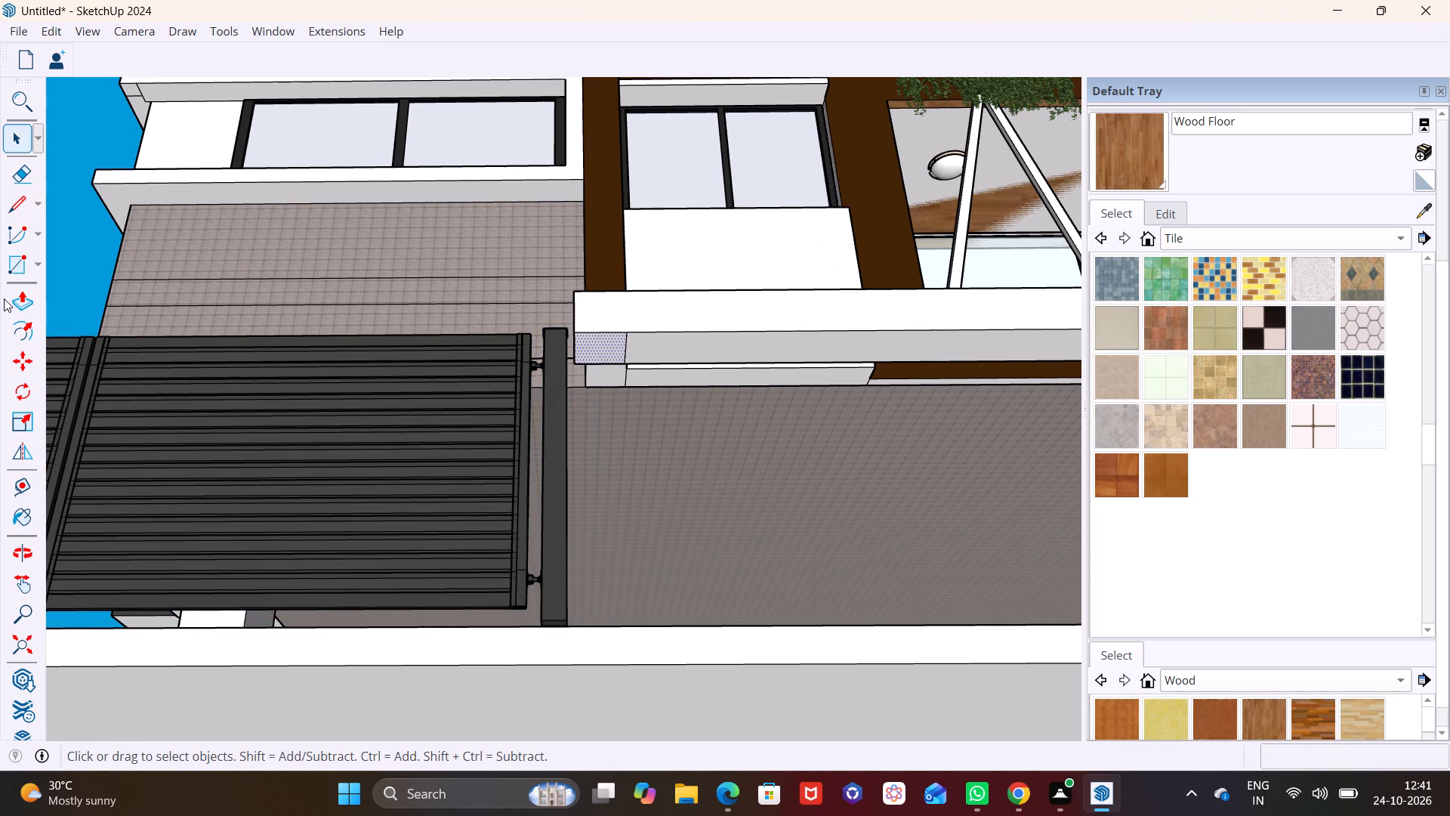
pyautogui.click(33, 298)
pyautogui.click(581, 344)
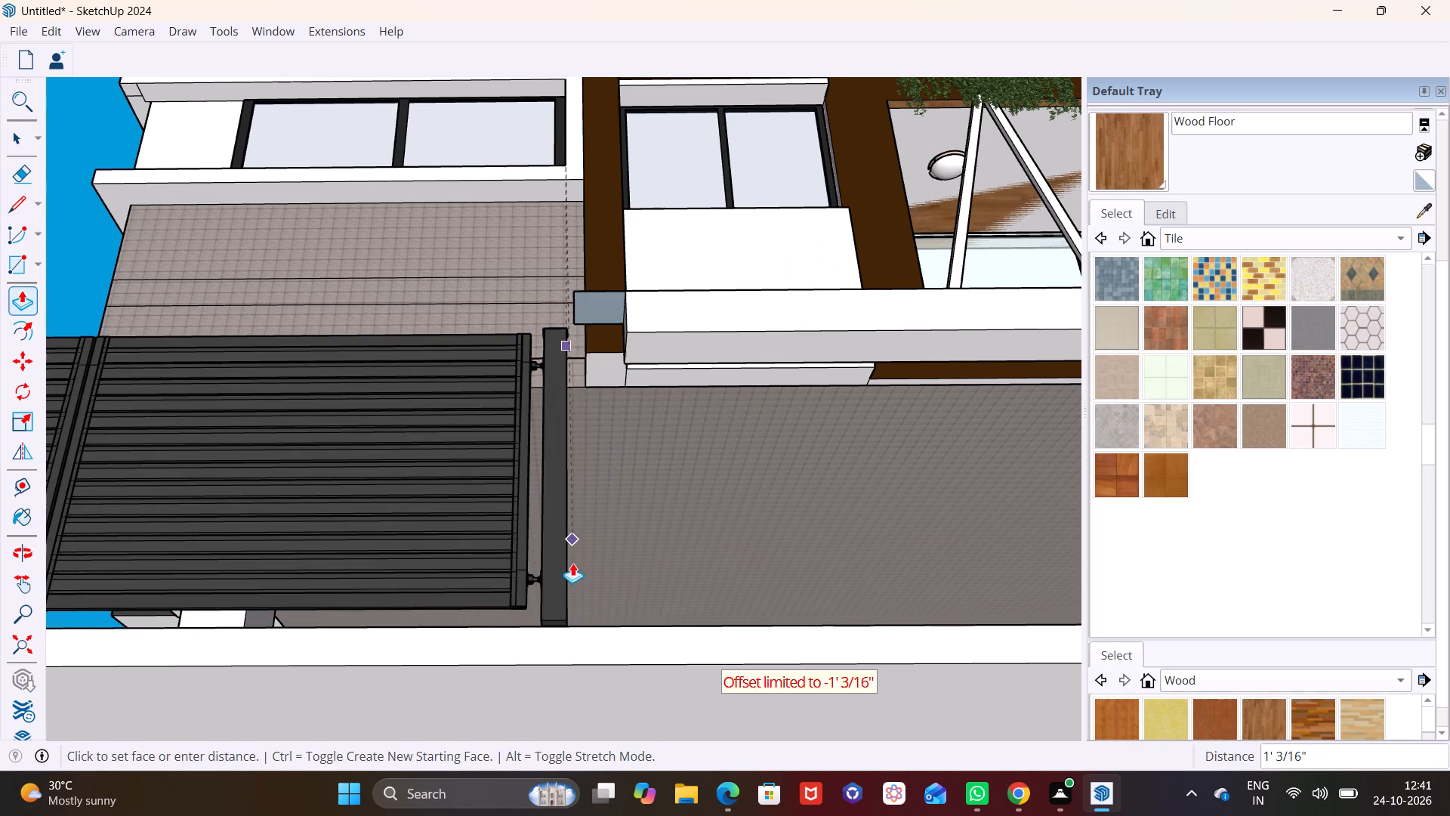
pyautogui.click(563, 663)
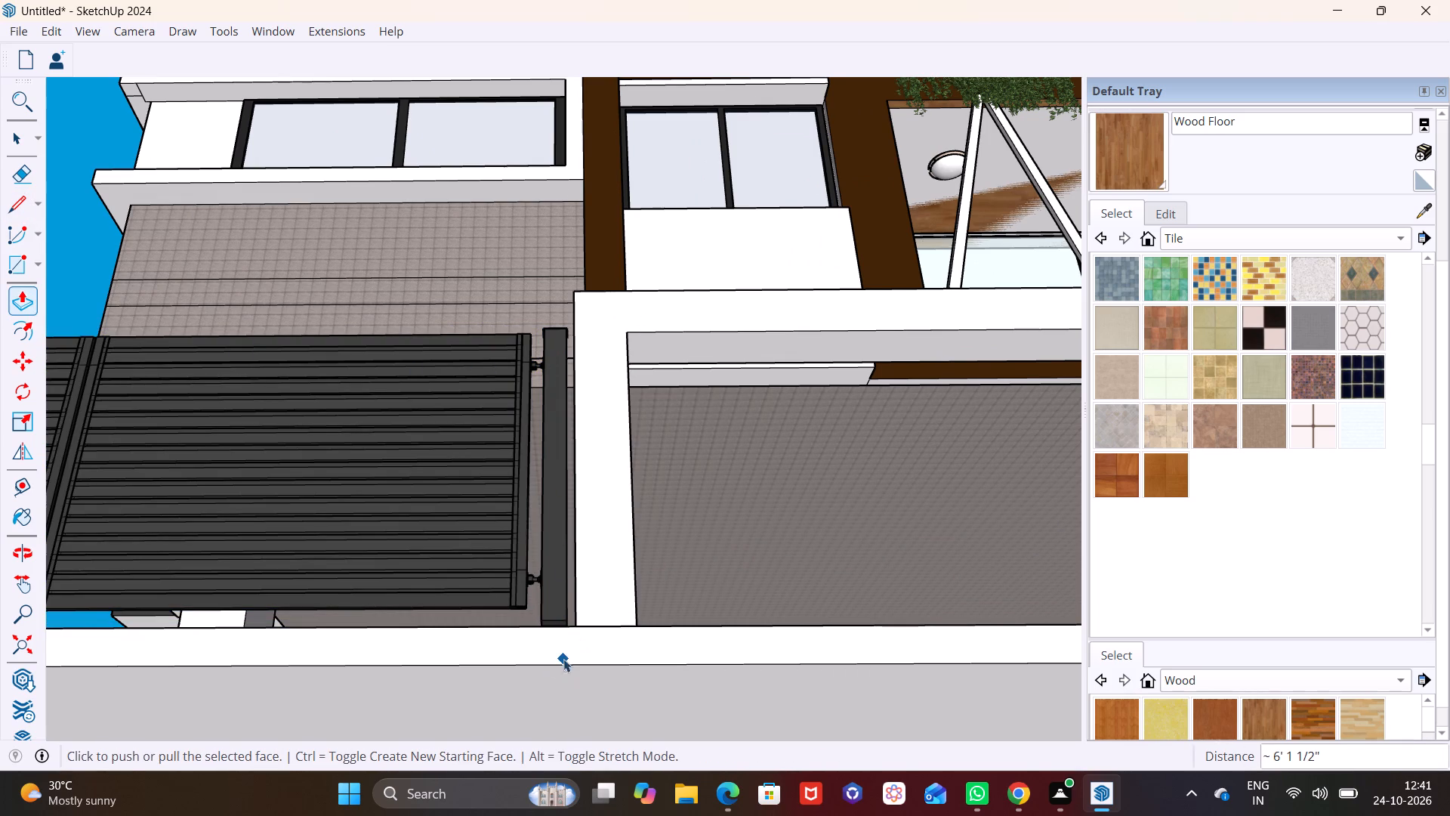
pyautogui.press('space')
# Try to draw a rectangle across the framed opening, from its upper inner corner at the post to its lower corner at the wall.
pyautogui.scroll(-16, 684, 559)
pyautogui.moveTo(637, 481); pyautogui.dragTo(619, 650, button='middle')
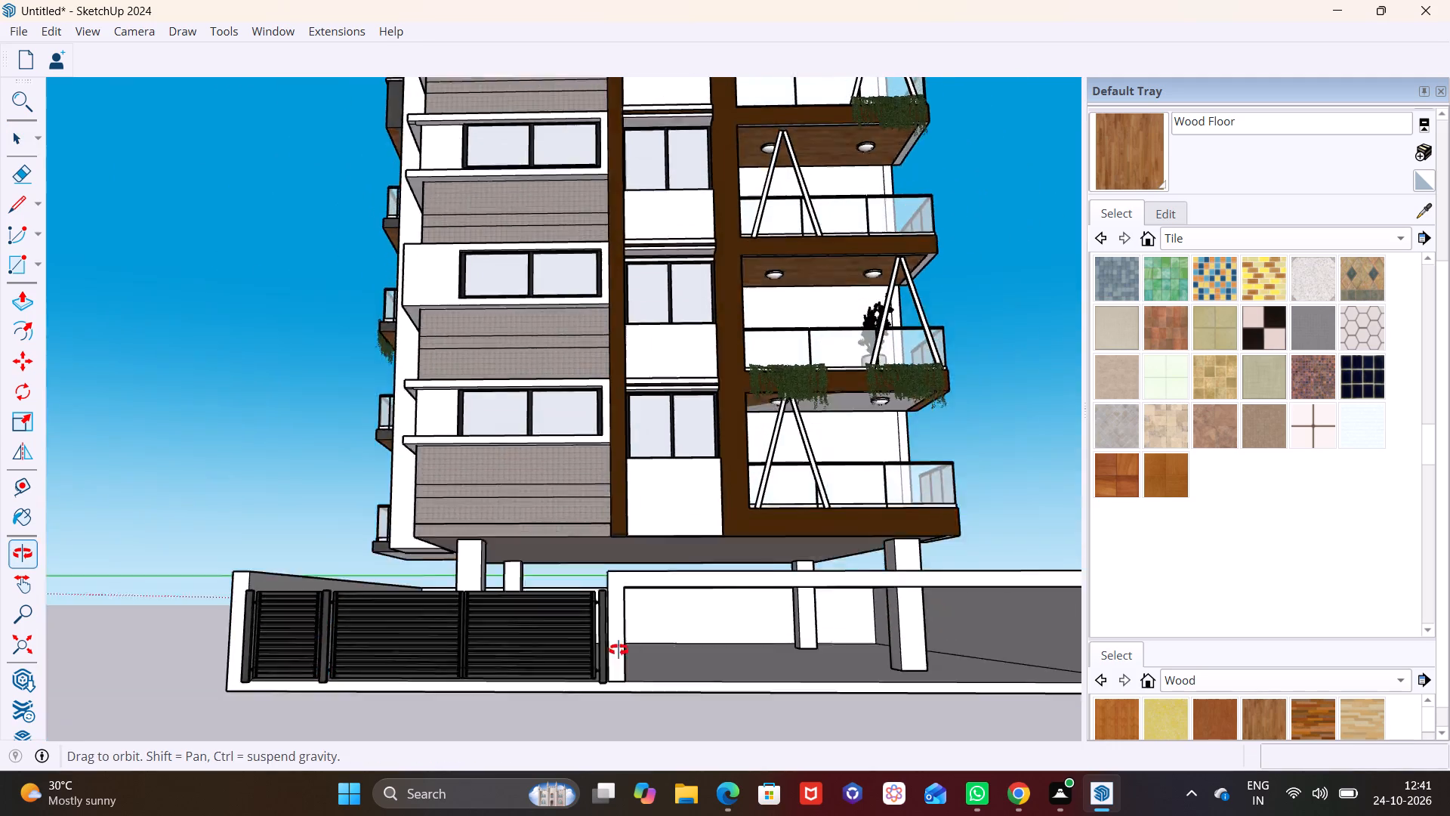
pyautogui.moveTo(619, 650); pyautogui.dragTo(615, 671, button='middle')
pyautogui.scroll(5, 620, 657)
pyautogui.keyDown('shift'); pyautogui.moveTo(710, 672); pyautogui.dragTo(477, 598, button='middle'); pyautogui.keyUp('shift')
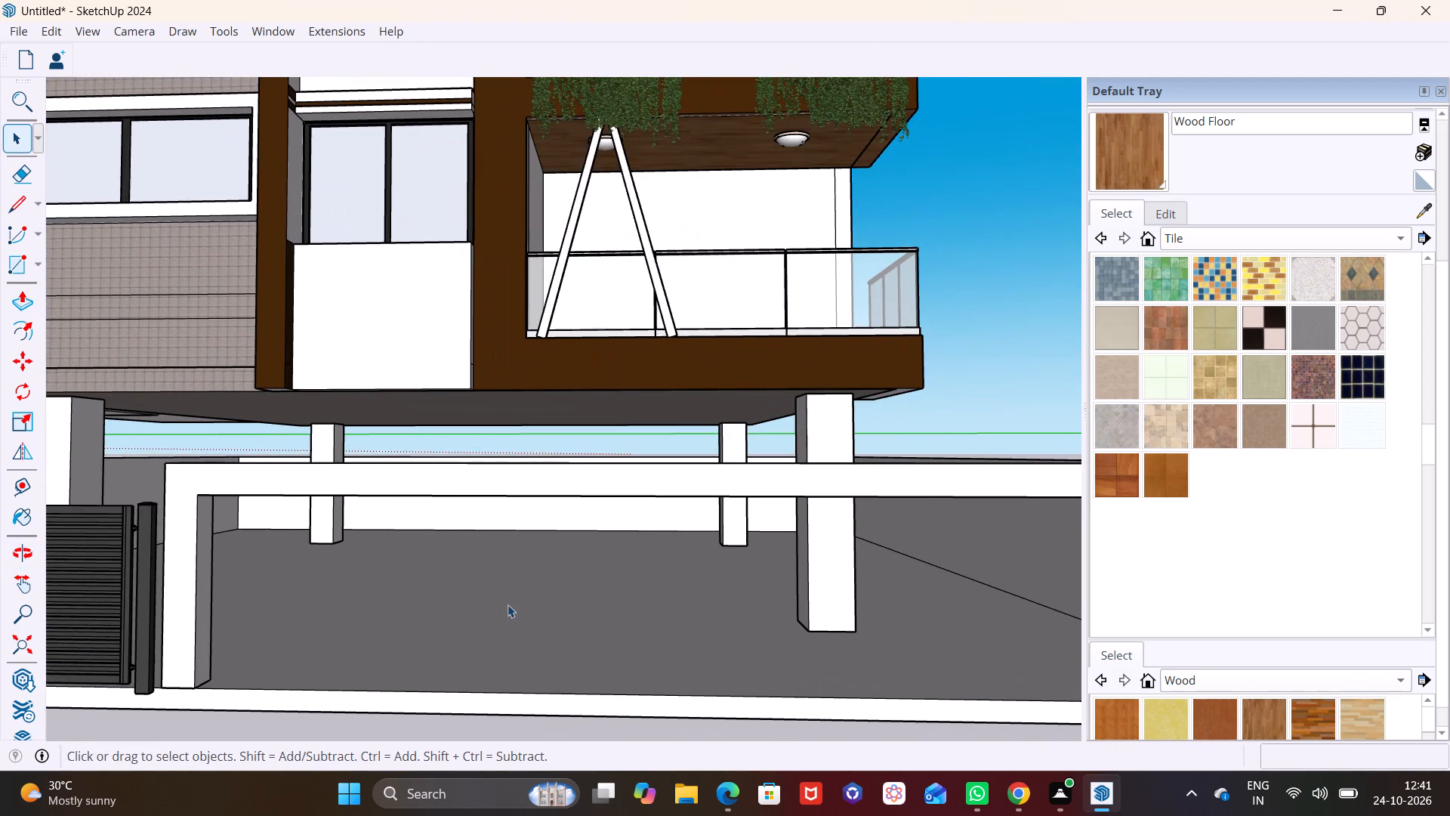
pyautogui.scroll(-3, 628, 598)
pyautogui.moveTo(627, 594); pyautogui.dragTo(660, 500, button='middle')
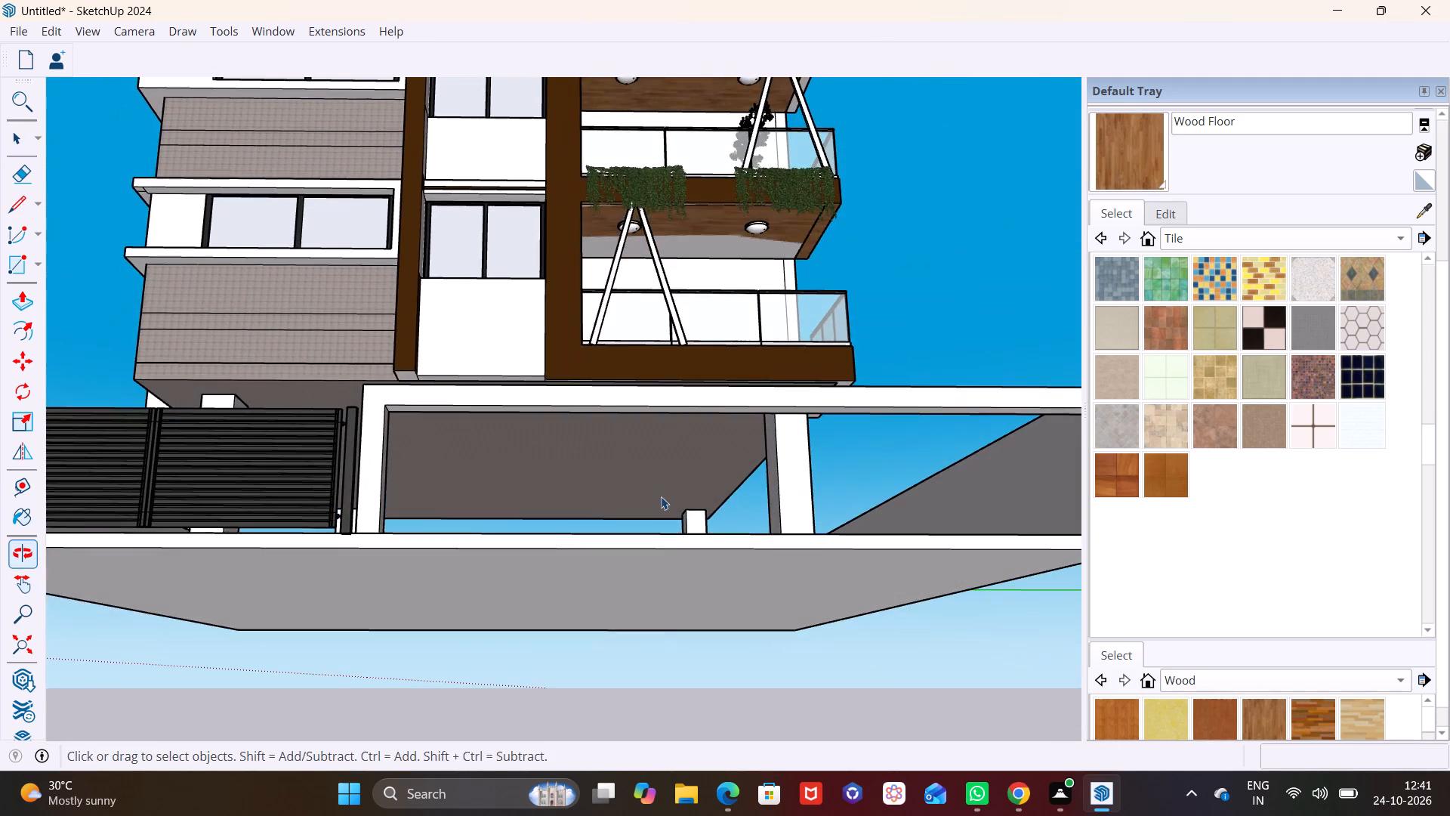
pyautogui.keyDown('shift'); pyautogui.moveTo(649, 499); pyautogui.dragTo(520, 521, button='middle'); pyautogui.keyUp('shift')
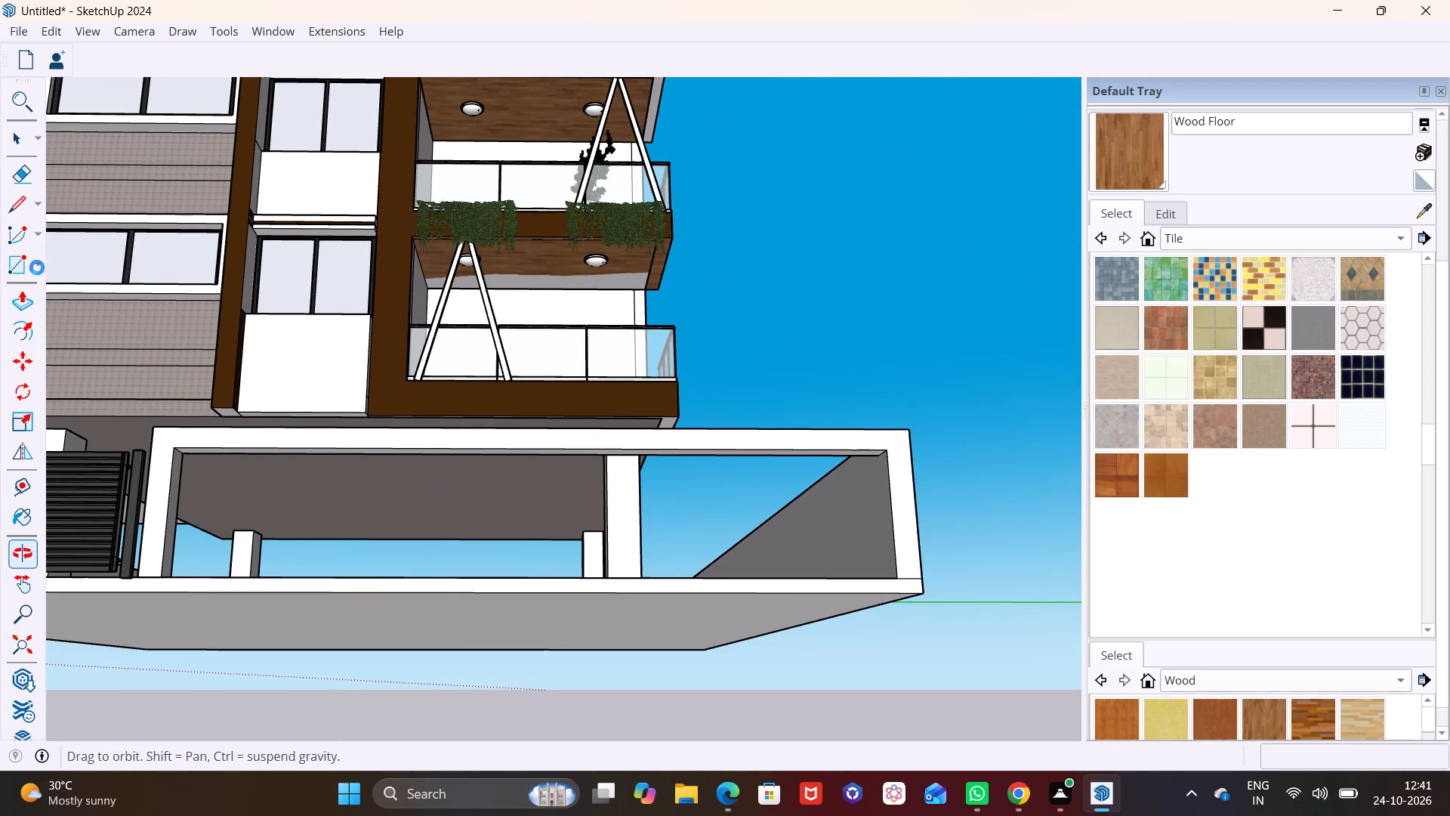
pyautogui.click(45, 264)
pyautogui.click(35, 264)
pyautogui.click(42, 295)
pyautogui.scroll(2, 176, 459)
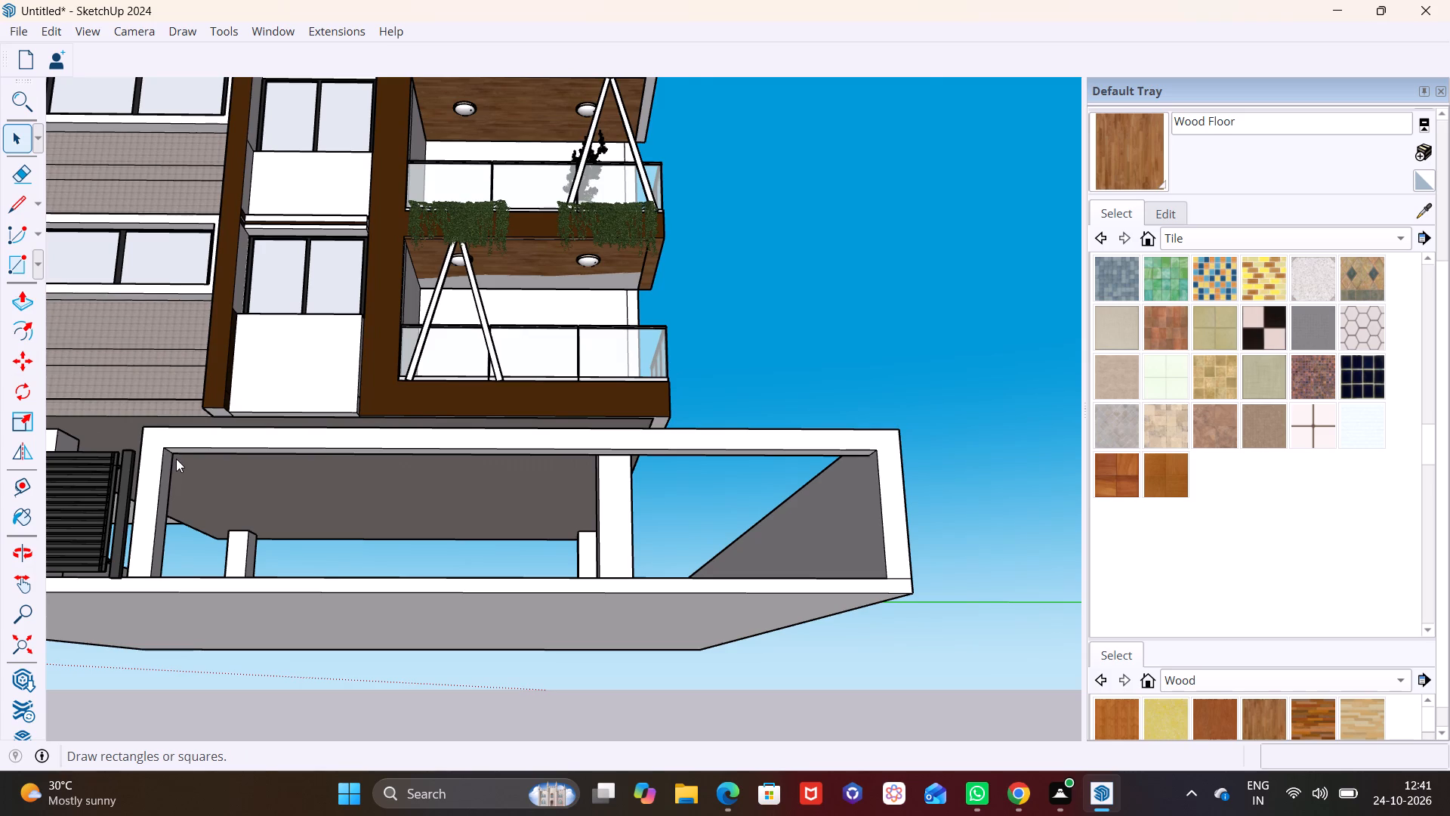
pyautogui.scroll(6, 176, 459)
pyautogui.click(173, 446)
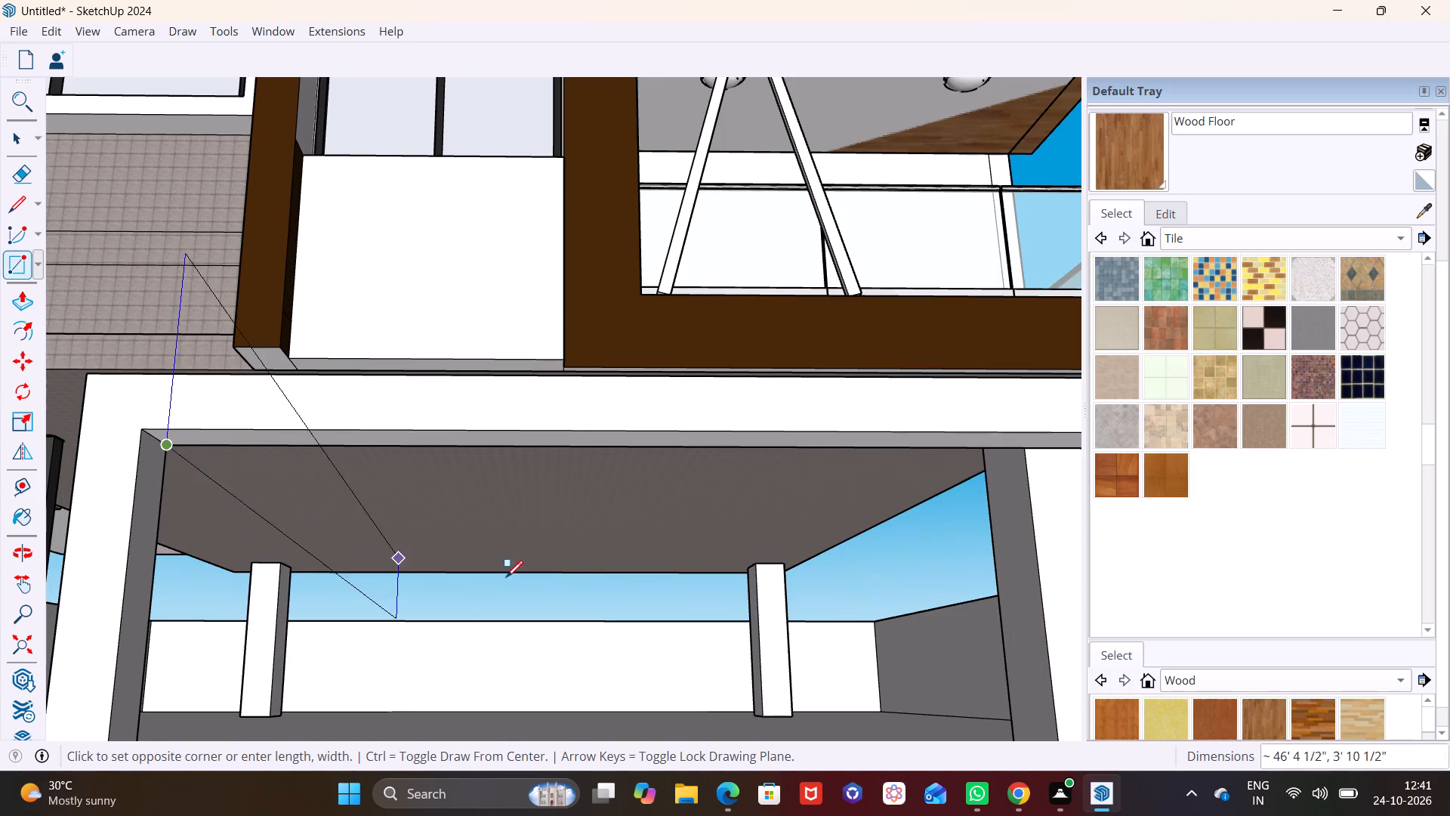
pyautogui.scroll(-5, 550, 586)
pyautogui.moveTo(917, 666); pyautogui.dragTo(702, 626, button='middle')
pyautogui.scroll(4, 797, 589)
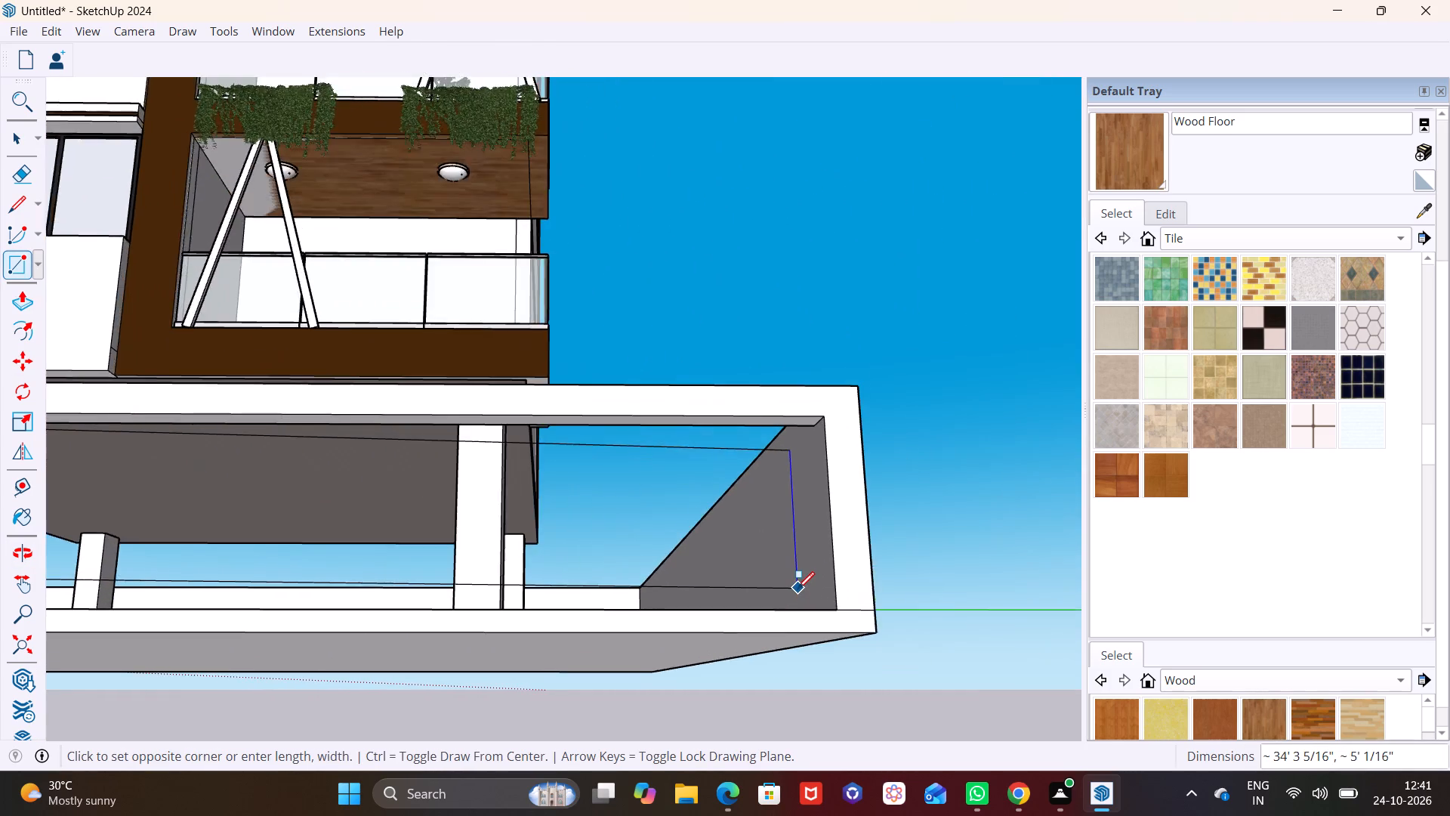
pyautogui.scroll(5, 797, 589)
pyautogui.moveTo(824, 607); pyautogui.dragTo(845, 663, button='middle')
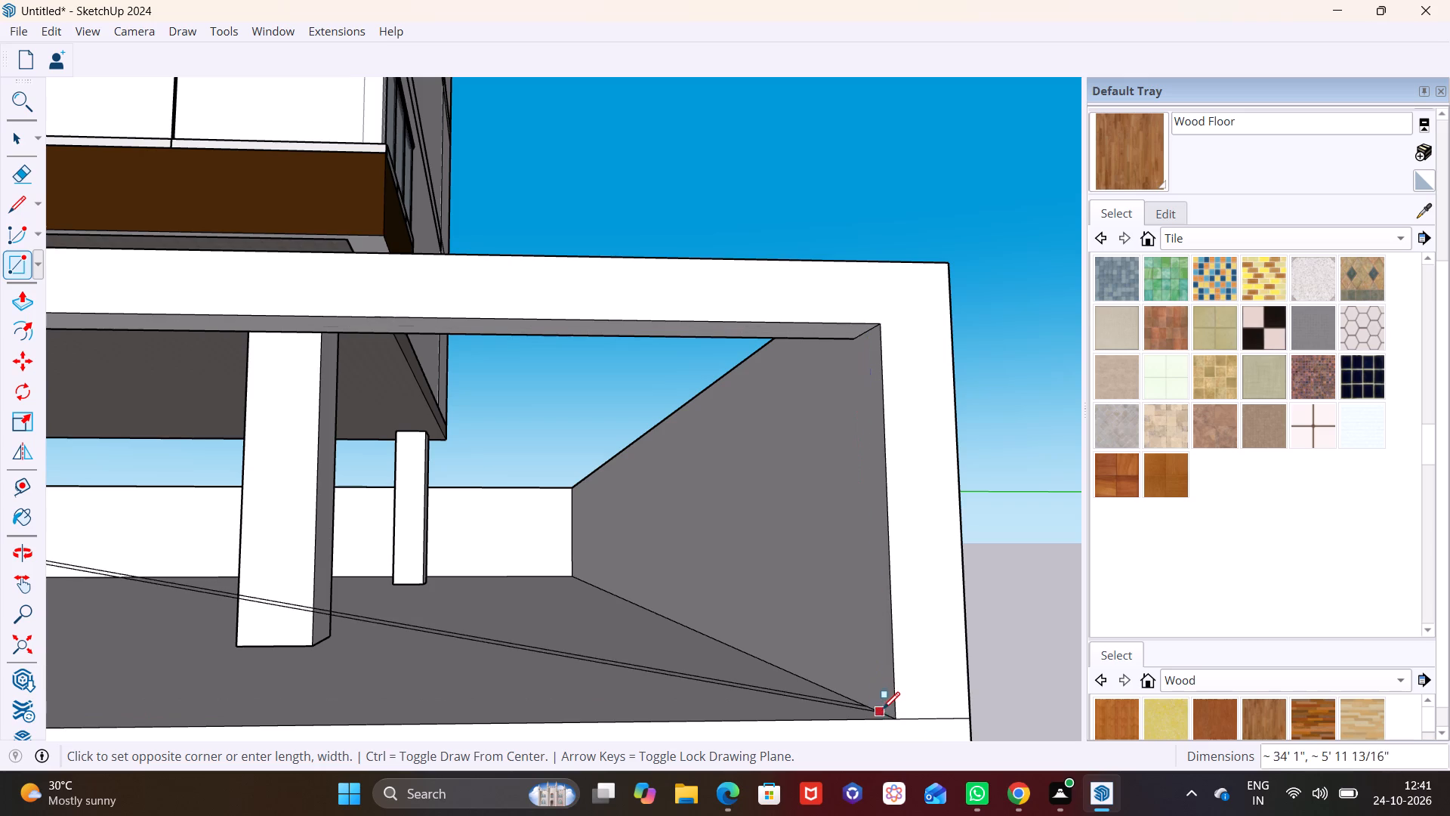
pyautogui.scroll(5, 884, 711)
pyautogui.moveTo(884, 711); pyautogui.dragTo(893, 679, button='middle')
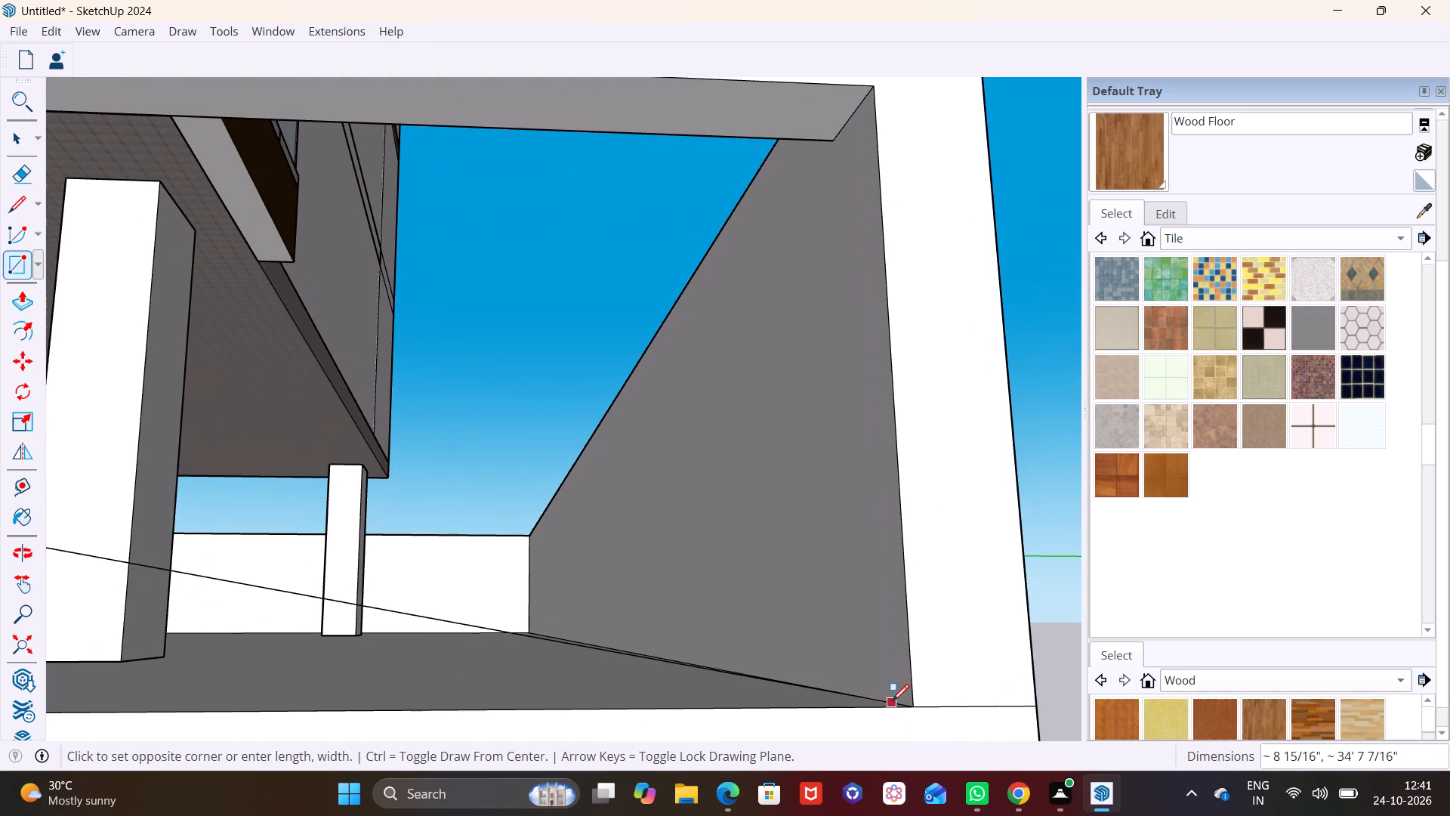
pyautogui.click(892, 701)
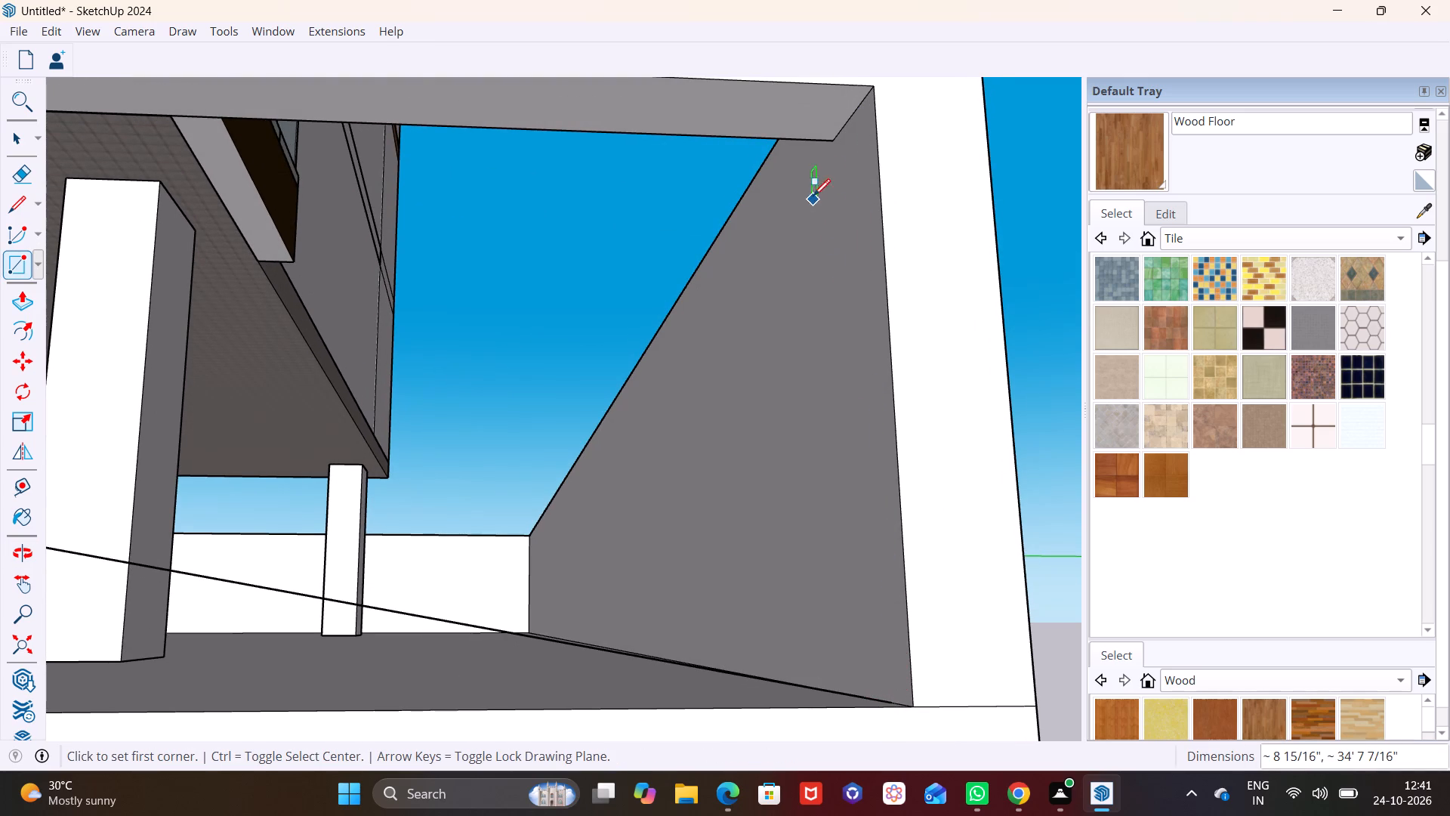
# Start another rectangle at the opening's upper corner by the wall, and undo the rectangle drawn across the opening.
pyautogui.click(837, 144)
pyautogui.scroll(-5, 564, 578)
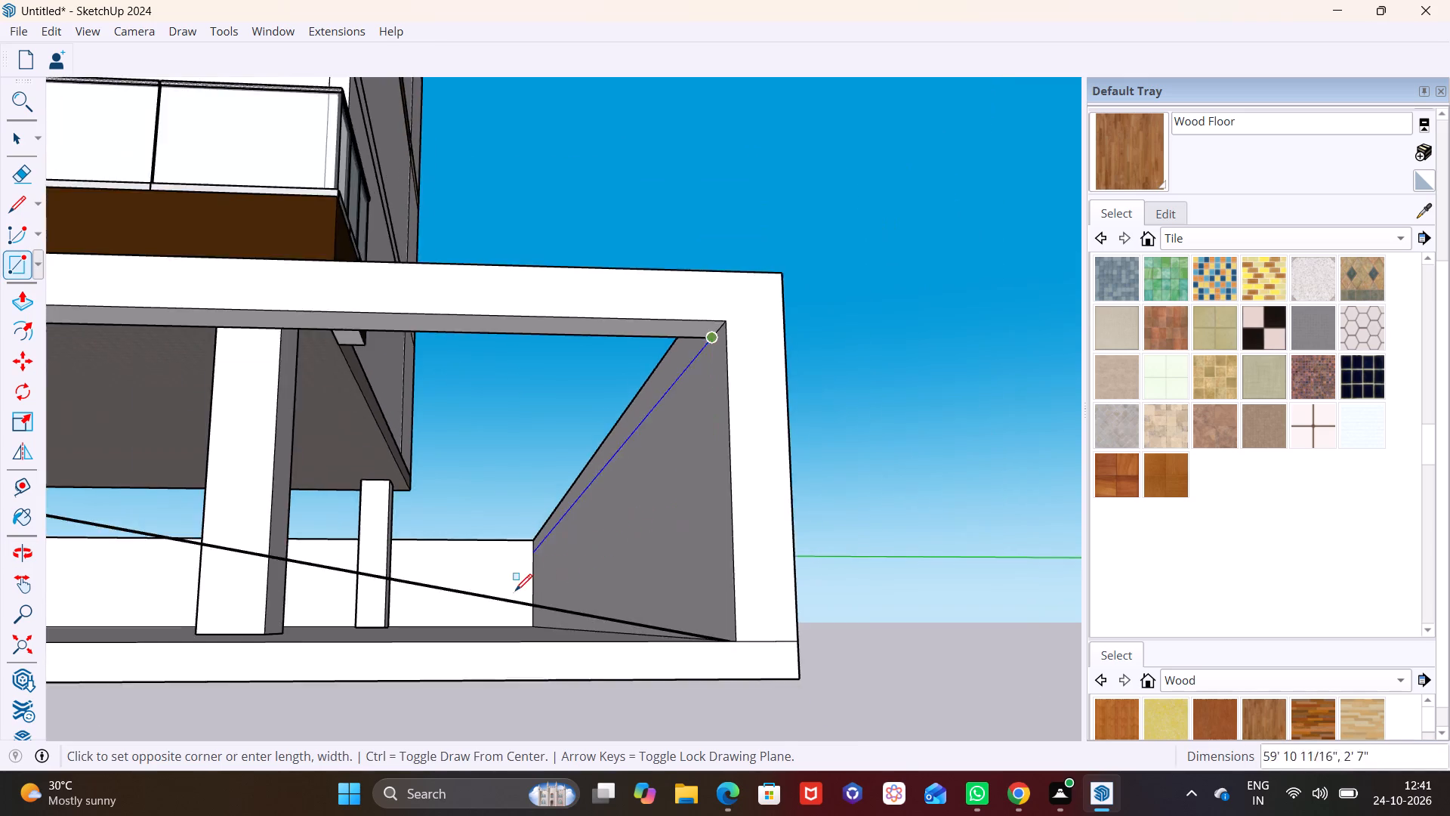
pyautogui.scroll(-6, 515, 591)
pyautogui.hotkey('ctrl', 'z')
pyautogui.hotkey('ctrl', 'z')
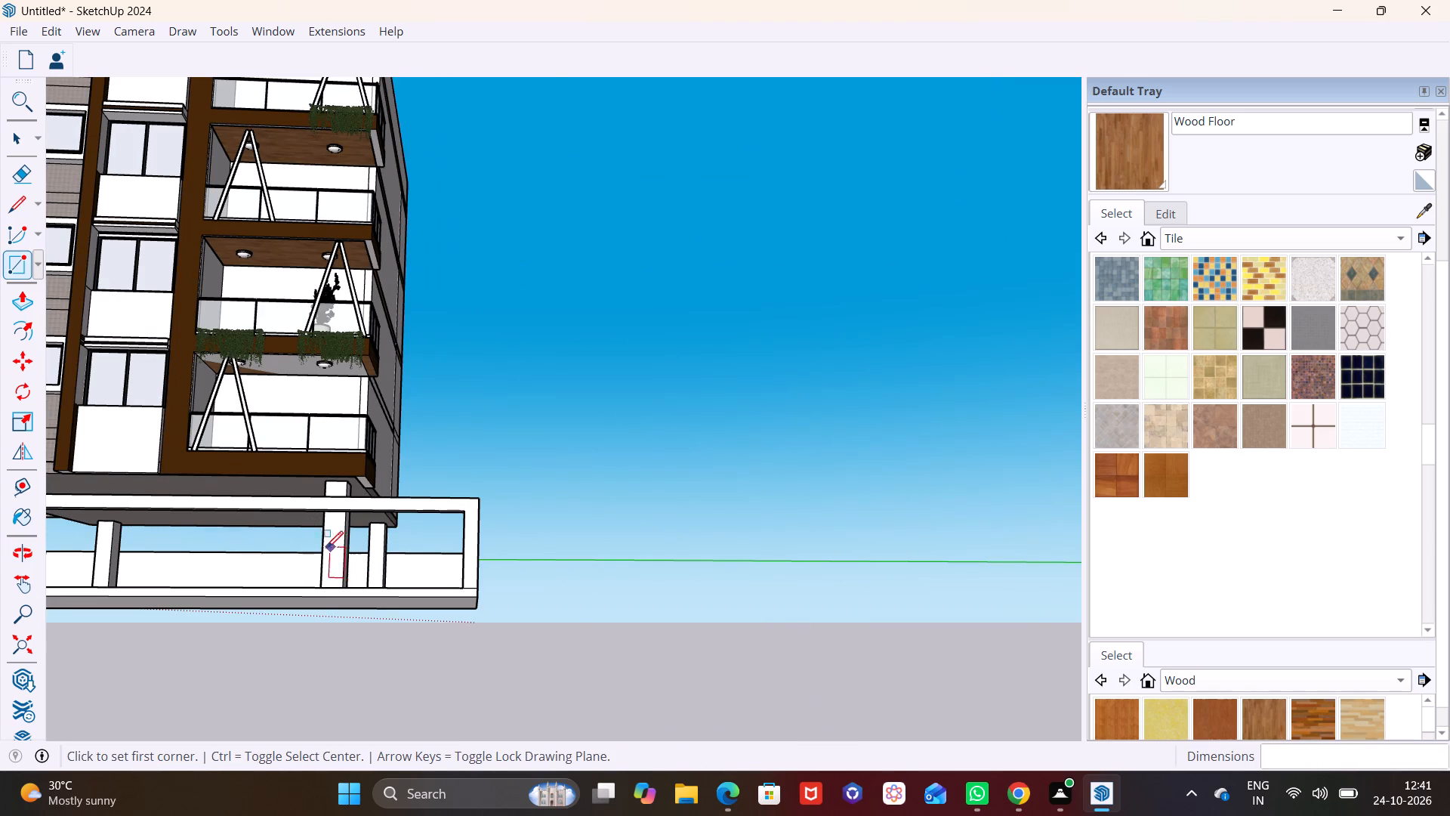
# Draw a rectangle about 6' 1 1/2" by 34' filling the framed opening between the gate-side post and the side wall.
pyautogui.keyDown('shift'); pyautogui.moveTo(224, 497); pyautogui.dragTo(499, 497, button='middle'); pyautogui.keyUp('shift')
pyautogui.scroll(5, 357, 524)
pyautogui.moveTo(498, 516); pyautogui.dragTo(400, 591, button='middle')
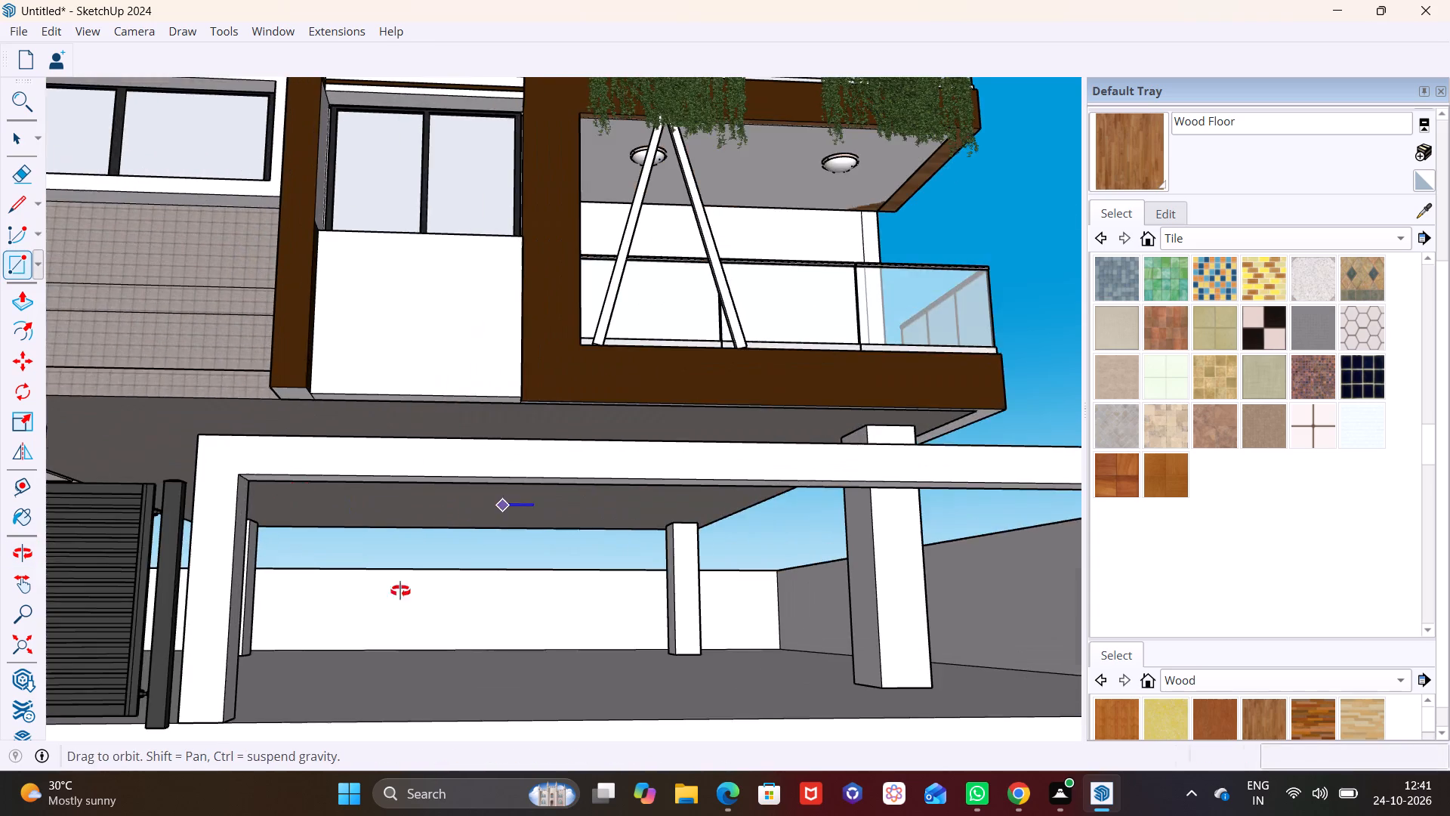
pyautogui.moveTo(400, 591); pyautogui.dragTo(345, 607, button='middle')
pyautogui.scroll(-8, 424, 542)
pyautogui.moveTo(513, 607); pyautogui.dragTo(88, 621, button='middle')
pyautogui.scroll(7, 474, 576)
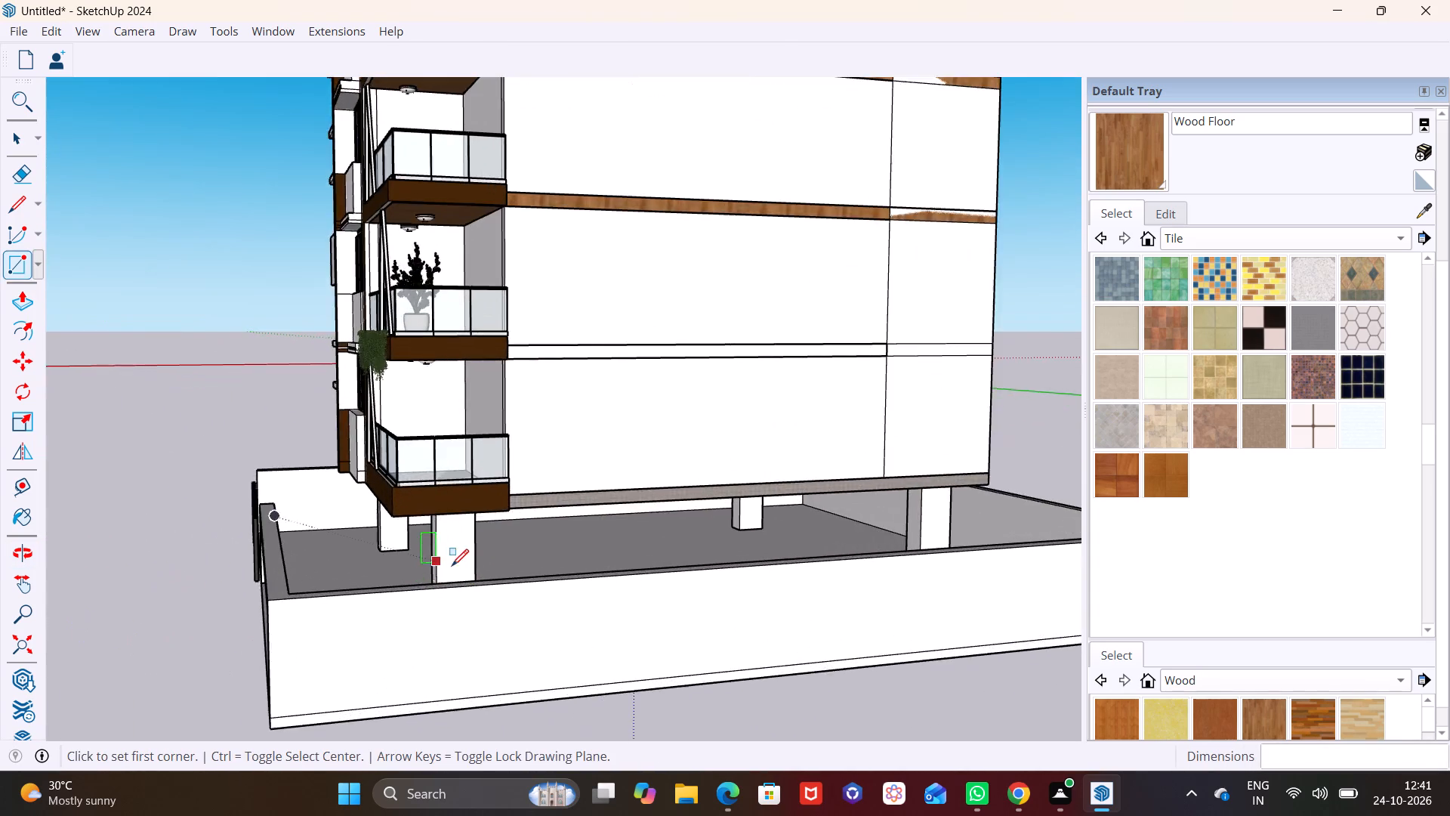
pyautogui.moveTo(452, 566); pyautogui.dragTo(169, 576, button='middle')
pyautogui.moveTo(391, 592); pyautogui.dragTo(66, 550, button='middle')
pyautogui.scroll(5, 268, 524)
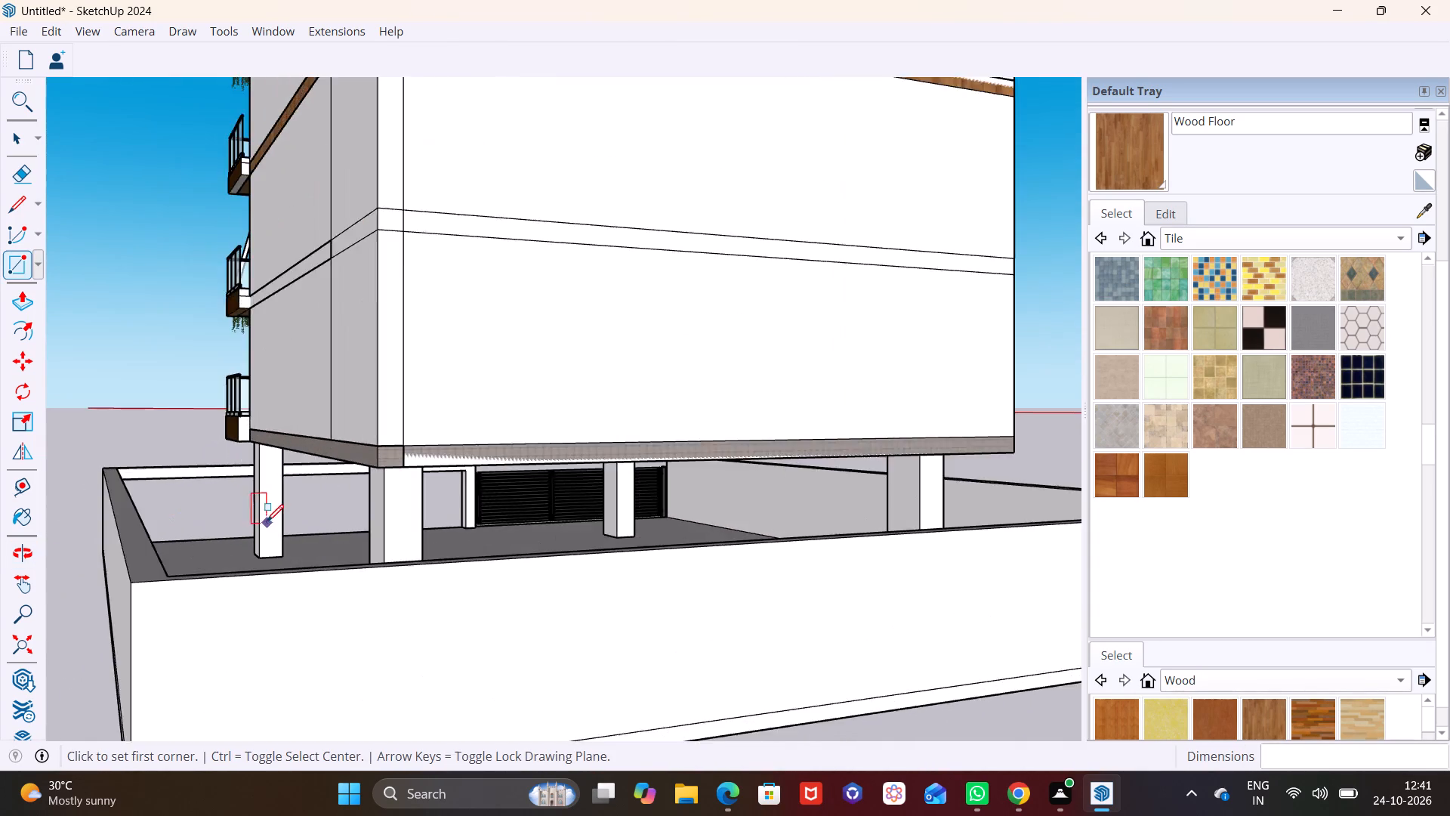
pyautogui.scroll(6, 267, 521)
pyautogui.moveTo(282, 520); pyautogui.dragTo(161, 462, button='middle')
pyautogui.keyDown('shift'); pyautogui.moveTo(313, 506); pyautogui.dragTo(606, 685, button='middle'); pyautogui.keyUp('shift')
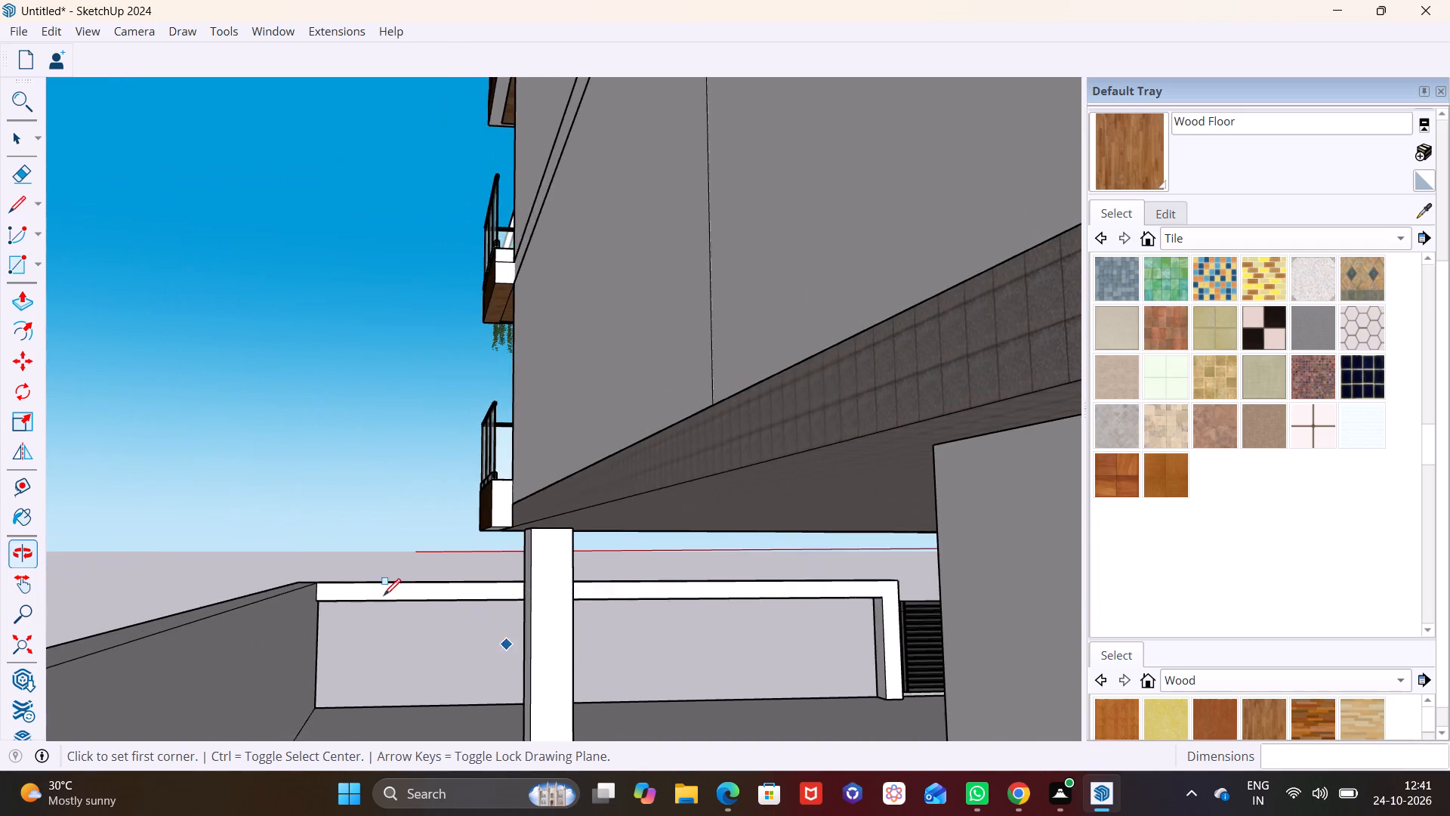
pyautogui.scroll(8, 344, 577)
pyautogui.keyDown('shift'); pyautogui.moveTo(403, 627); pyautogui.dragTo(379, 518, button='middle'); pyautogui.keyUp('shift')
pyautogui.click(277, 483)
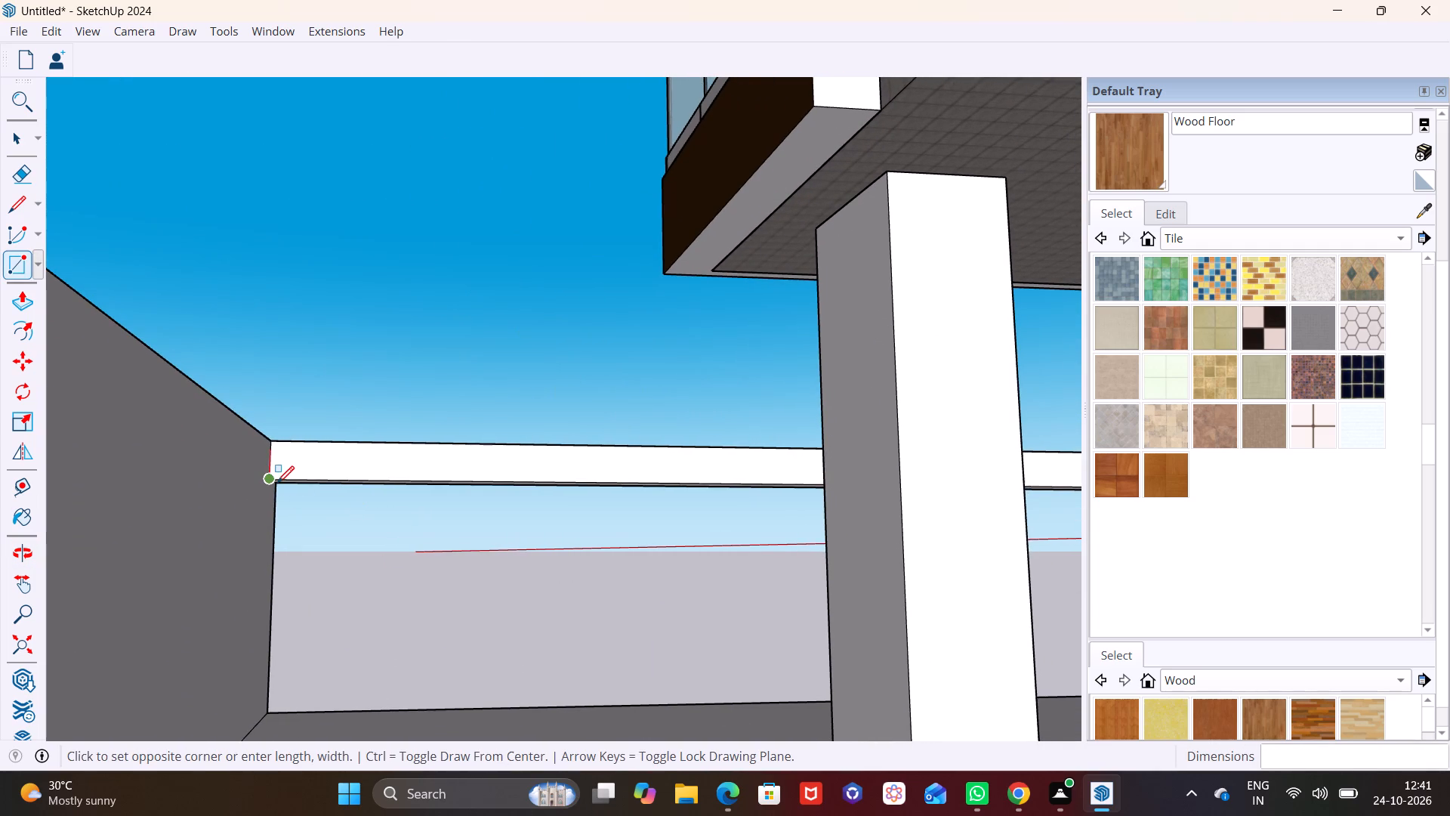
pyautogui.scroll(-5, 588, 640)
pyautogui.keyDown('shift'); pyautogui.moveTo(878, 611); pyautogui.dragTo(616, 665, button='middle'); pyautogui.keyUp('shift')
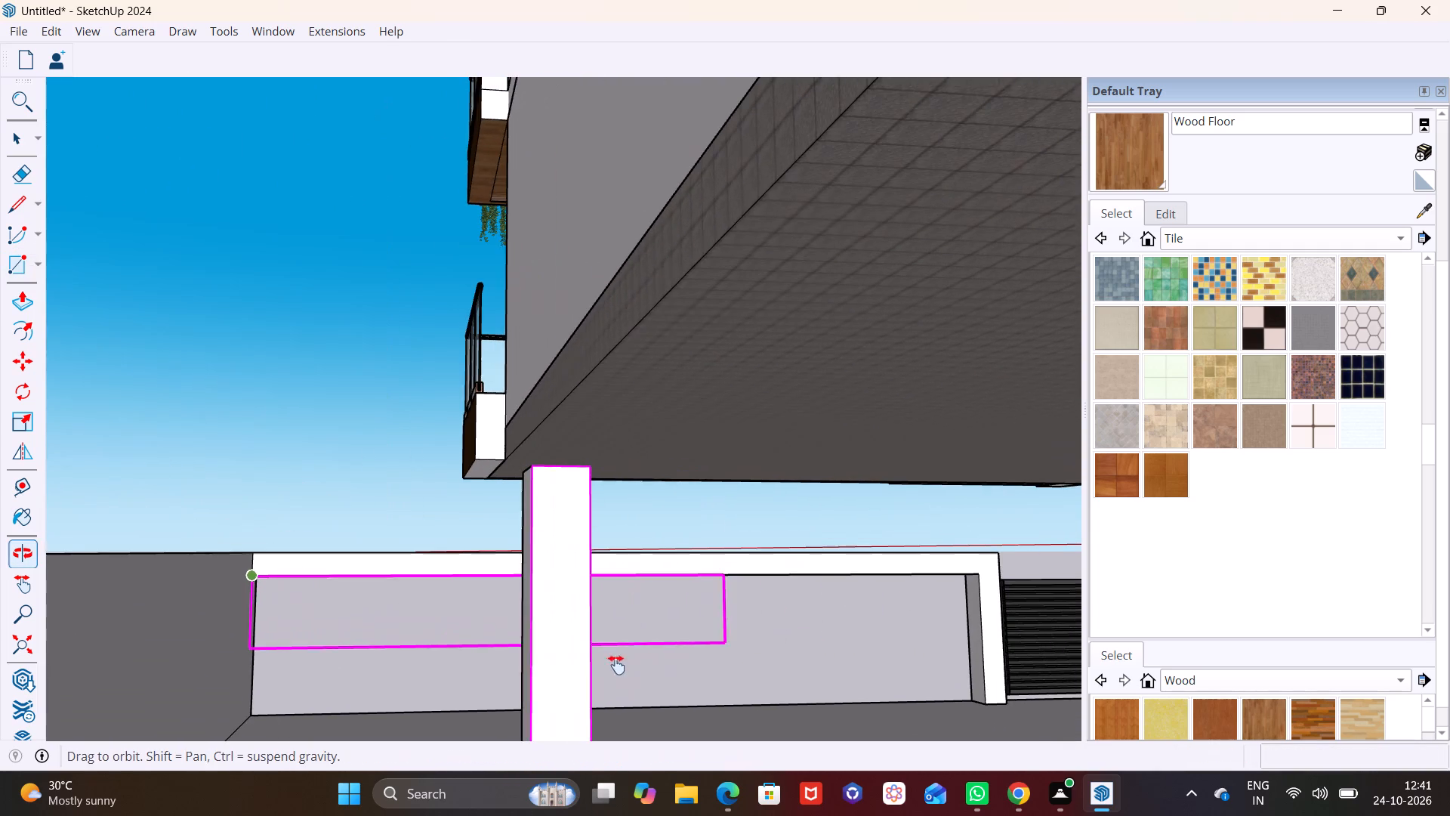
pyautogui.keyDown('shift'); pyautogui.moveTo(616, 665); pyautogui.dragTo(615, 665, button='middle'); pyautogui.keyUp('shift')
pyautogui.click(980, 707)
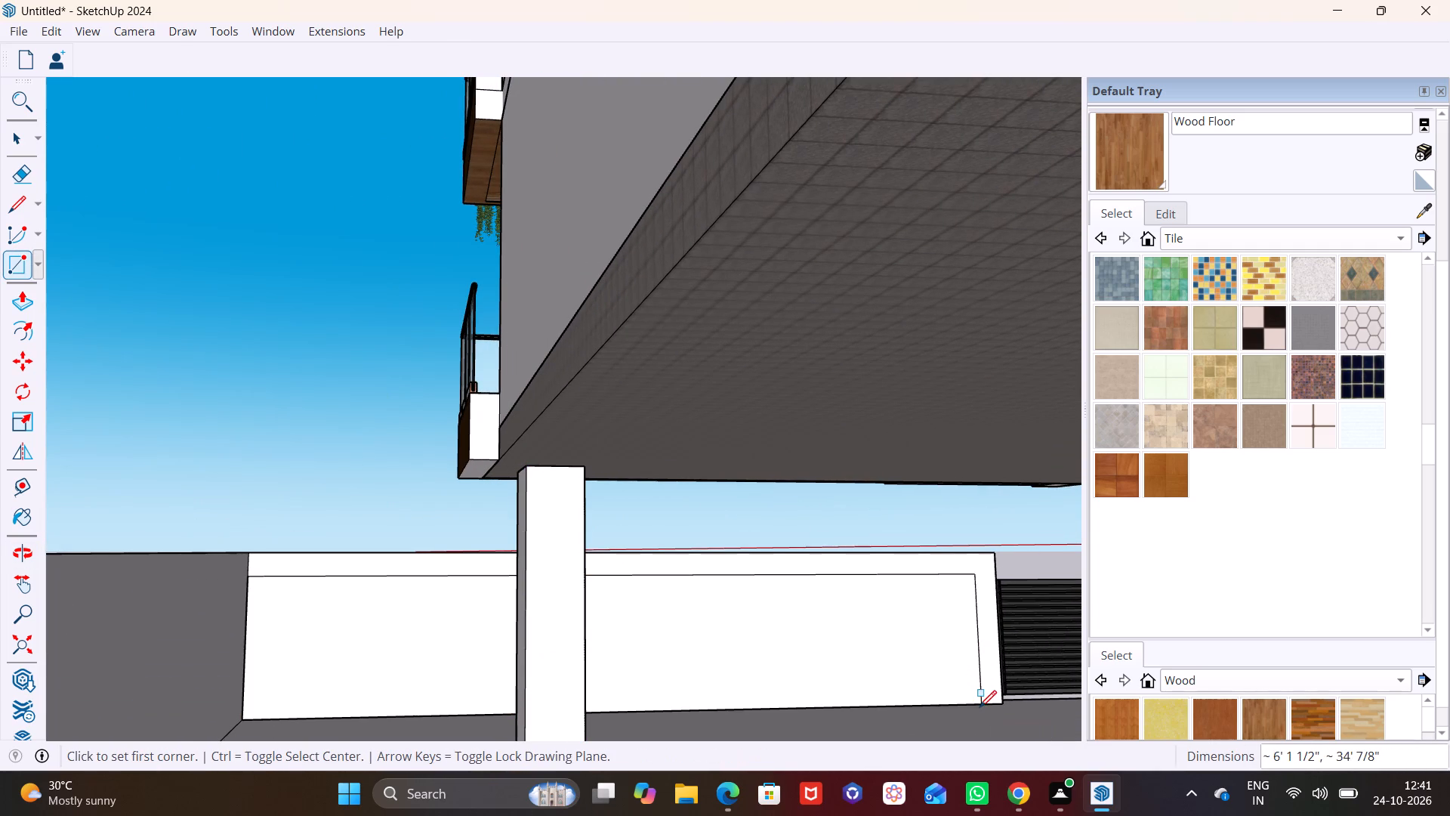
pyautogui.press('space')
# Draw a square of 1' 3" by 1' 3" on the beam's underside, near the middle of the framed opening.
pyautogui.moveTo(194, 547); pyautogui.dragTo(241, 615, button='middle')
pyautogui.scroll(-3, 197, 553)
pyautogui.moveTo(240, 608); pyautogui.dragTo(688, 684, button='middle')
pyautogui.moveTo(384, 610); pyautogui.dragTo(611, 657, button='middle')
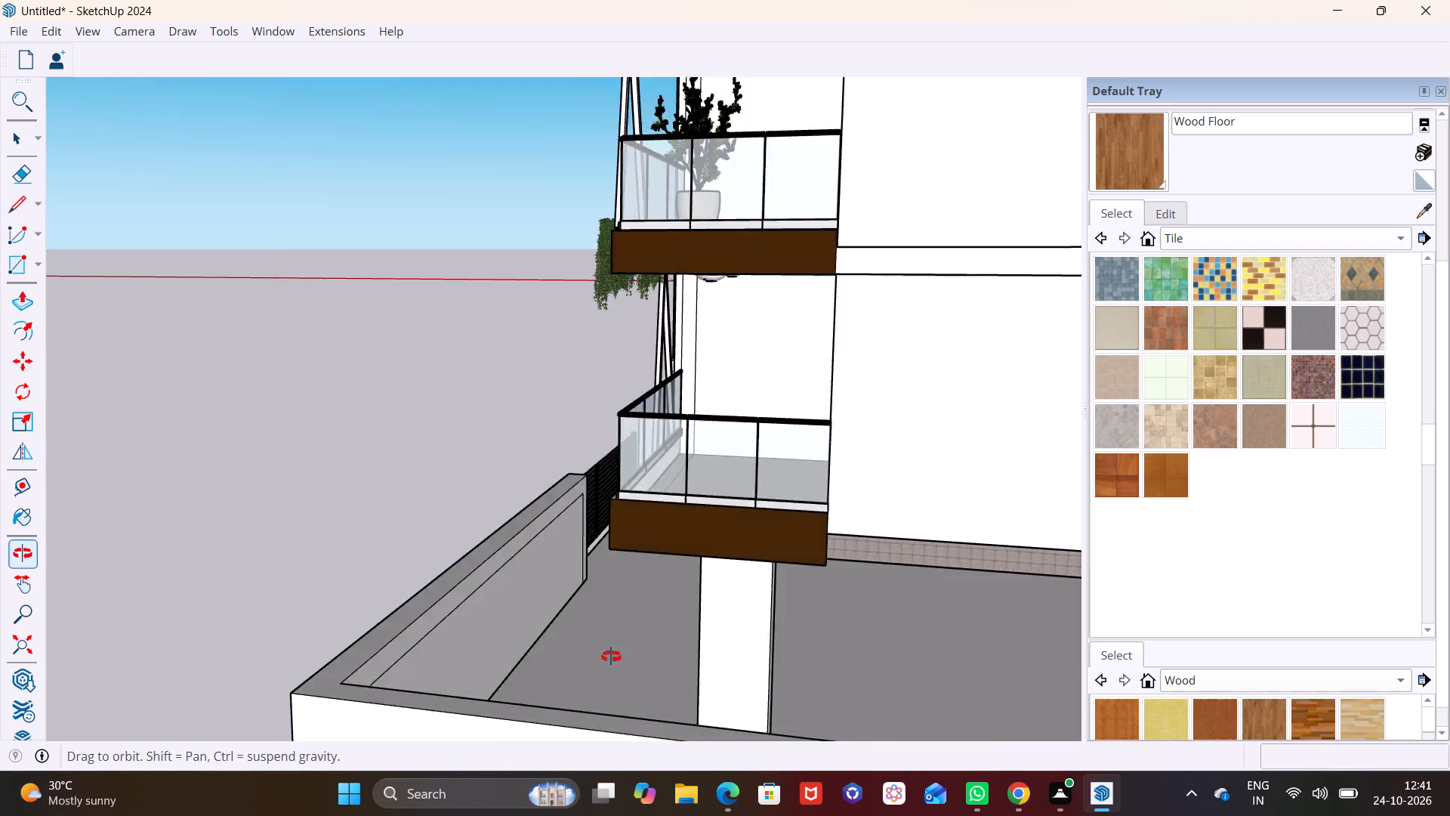
pyautogui.moveTo(611, 657); pyautogui.dragTo(799, 620, button='middle')
pyautogui.moveTo(634, 640); pyautogui.dragTo(918, 626, button='middle')
pyautogui.keyDown('shift'); pyautogui.moveTo(677, 539); pyautogui.dragTo(292, 622, button='middle'); pyautogui.keyUp('shift')
pyautogui.moveTo(453, 614); pyautogui.dragTo(458, 560, button='middle')
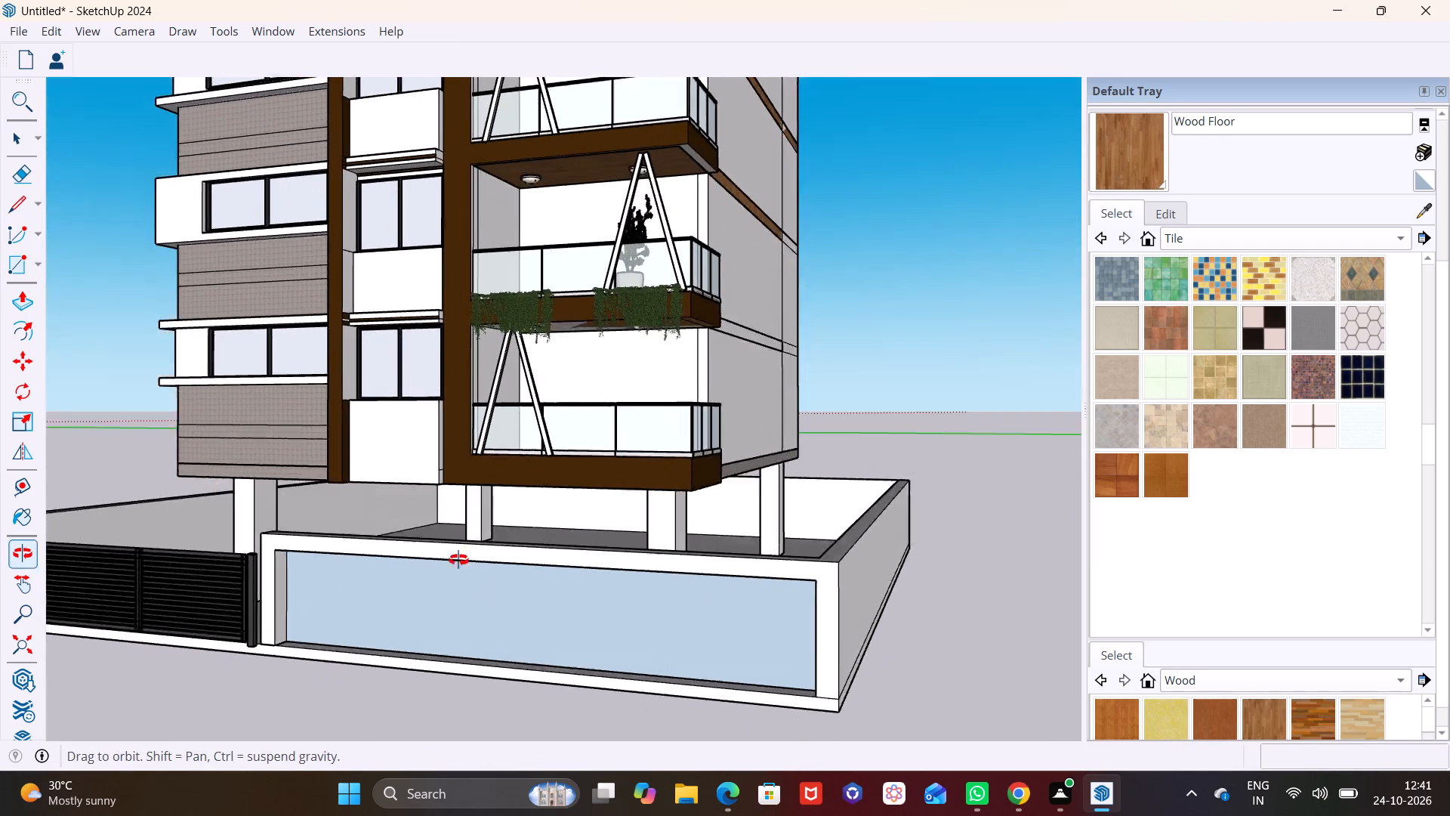
pyautogui.moveTo(458, 560); pyautogui.dragTo(460, 546, button='middle')
pyautogui.scroll(3, 474, 548)
pyautogui.moveTo(552, 545); pyautogui.dragTo(675, 455, button='middle')
pyautogui.scroll(2, 811, 487)
pyautogui.keyDown('shift'); pyautogui.moveTo(807, 481); pyautogui.dragTo(686, 512, button='middle'); pyautogui.keyUp('shift')
pyautogui.scroll(-2, 686, 512)
pyautogui.moveTo(680, 499); pyautogui.dragTo(675, 456, button='middle')
pyautogui.click(36, 261)
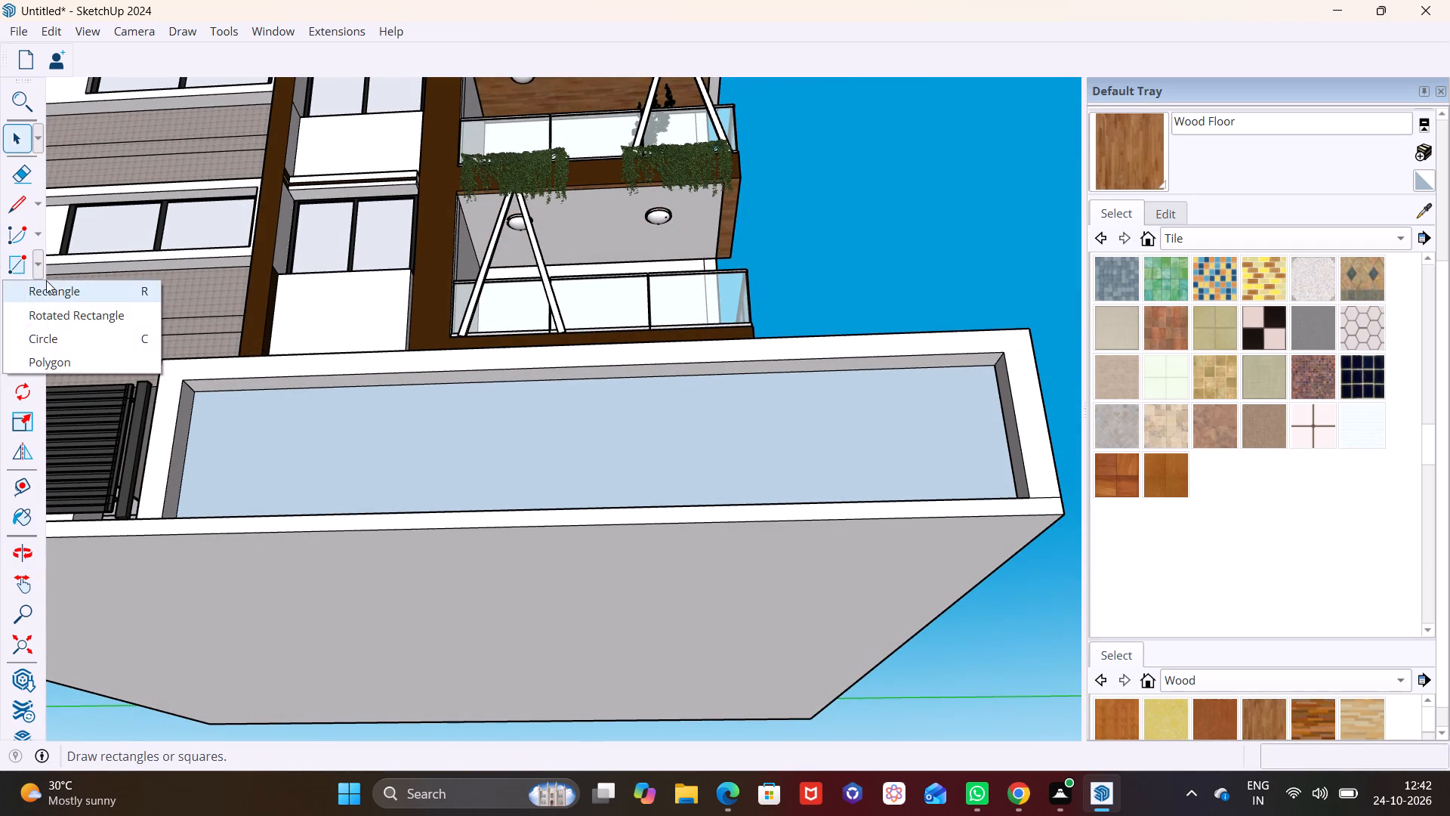
pyautogui.click(47, 281)
pyautogui.scroll(7, 595, 385)
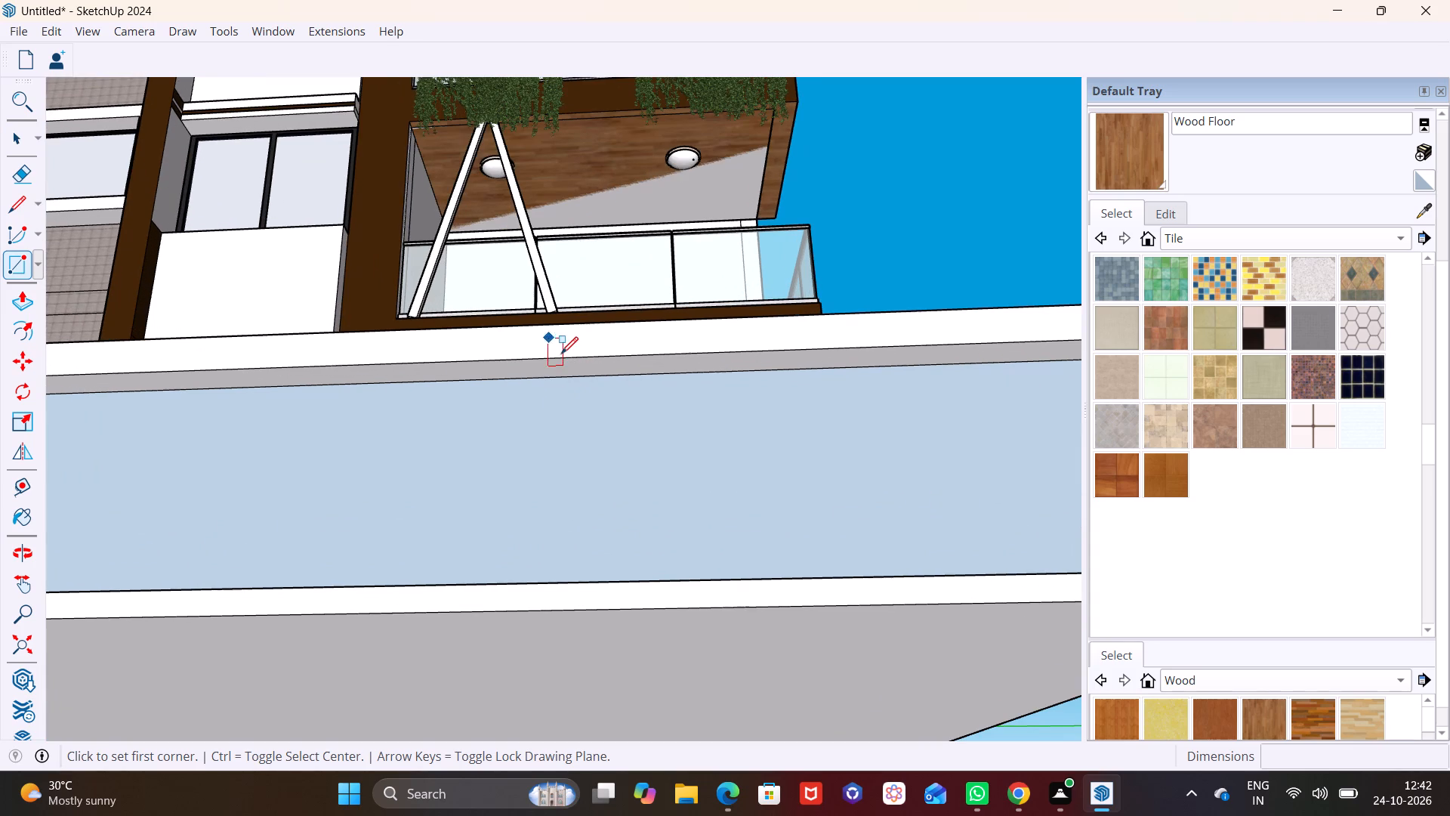
pyautogui.click(562, 354)
pyautogui.click(606, 380)
pyautogui.press('space')
# Extrude the square on the beam's underside down about 6' 1 1/2" to the slab, forming a middle post.
pyautogui.click(590, 366)
pyautogui.click(20, 295)
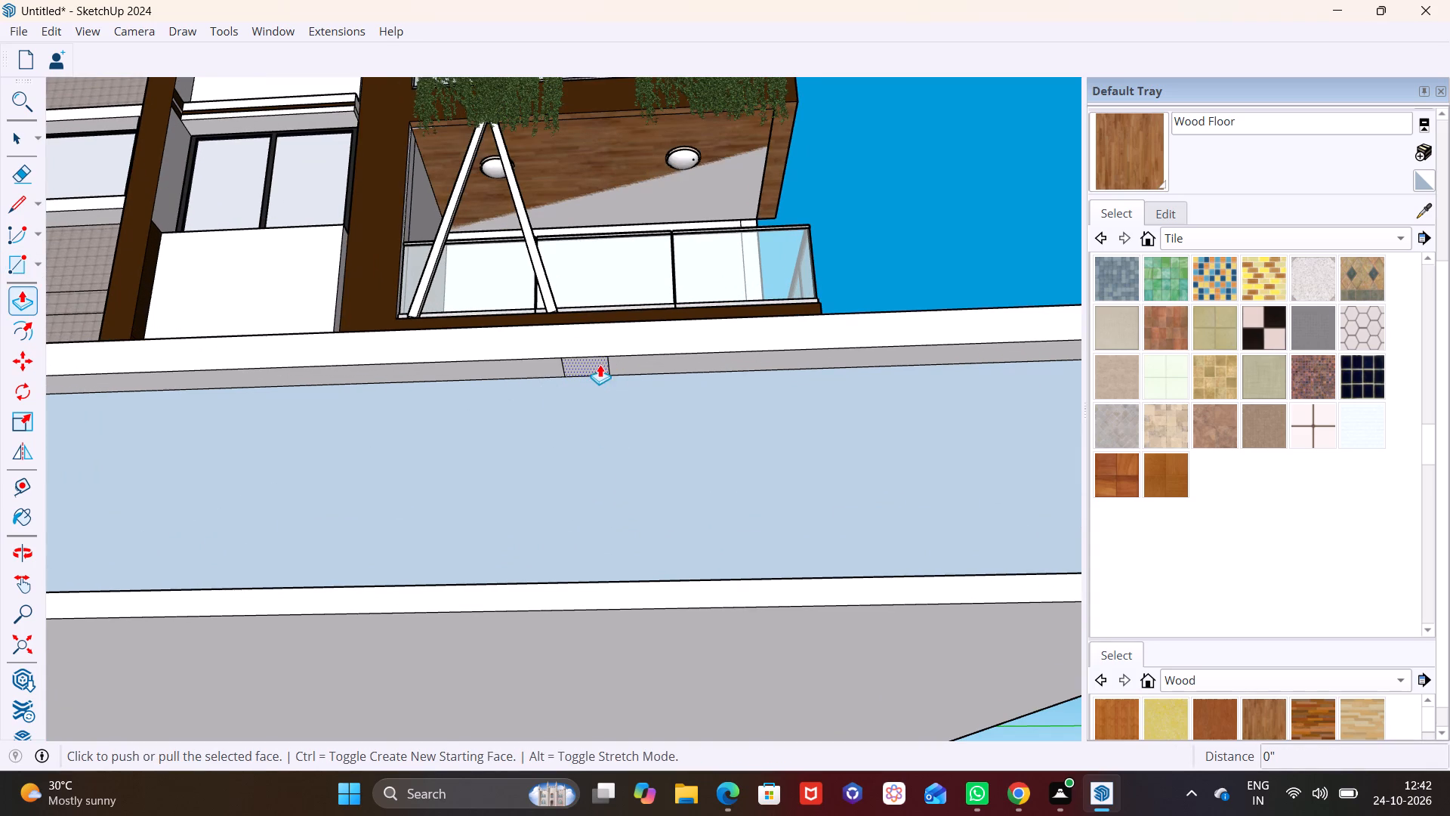
pyautogui.click(600, 364)
pyautogui.scroll(-6, 552, 572)
pyautogui.moveTo(546, 561); pyautogui.dragTo(536, 740, button='middle')
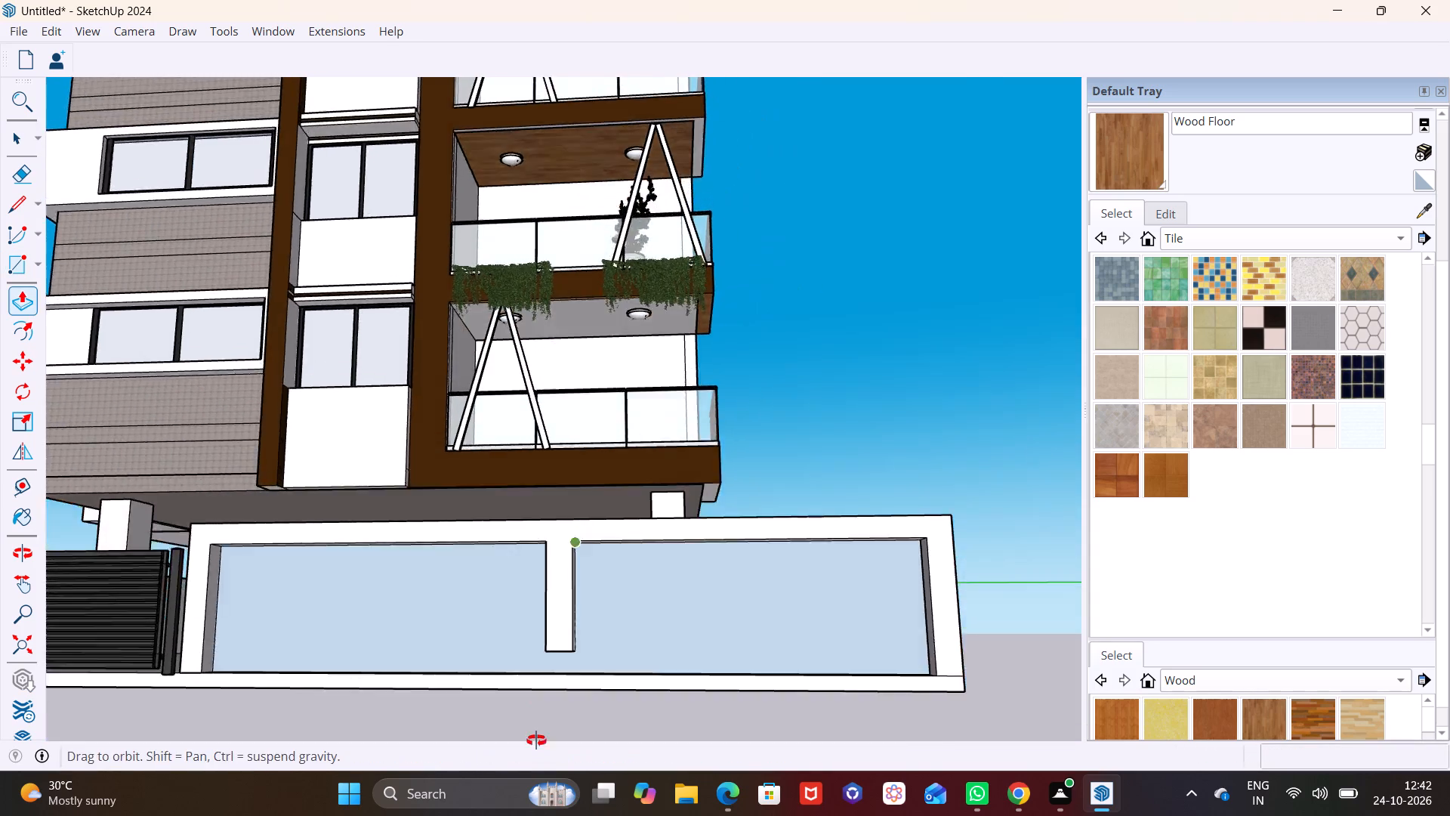
pyautogui.moveTo(536, 740); pyautogui.dragTo(536, 747, button='middle')
pyautogui.scroll(-3, 581, 722)
pyautogui.keyDown('shift'); pyautogui.moveTo(588, 709); pyautogui.dragTo(606, 504, button='middle'); pyautogui.keyUp('shift')
pyautogui.click(603, 553)
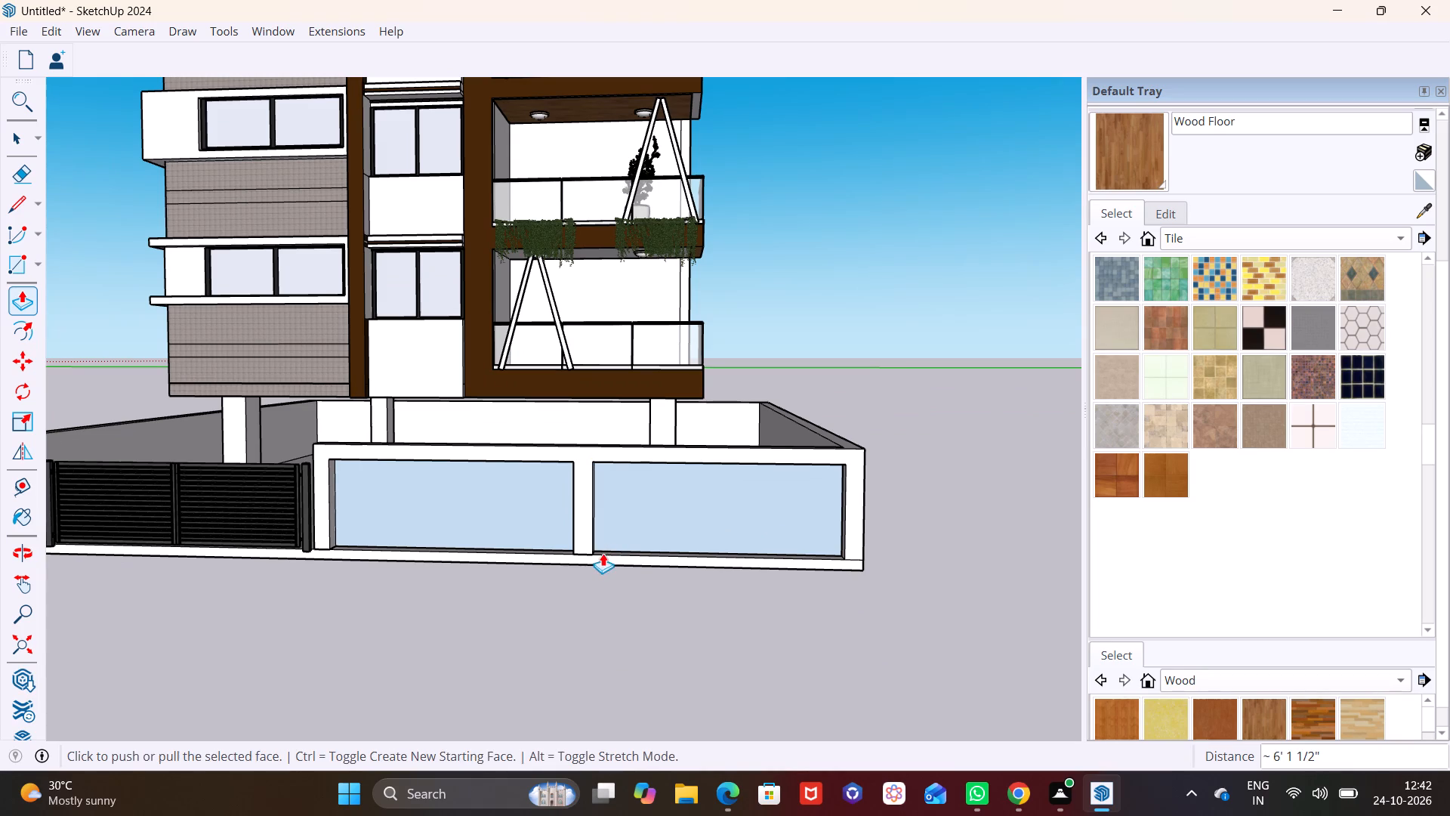
pyautogui.press('space')
# Search 3D Warehouse for "grills".
pyautogui.scroll(-3, 401, 560)
pyautogui.keyDown('shift'); pyautogui.moveTo(403, 560); pyautogui.dragTo(560, 581, button='middle'); pyautogui.keyUp('shift')
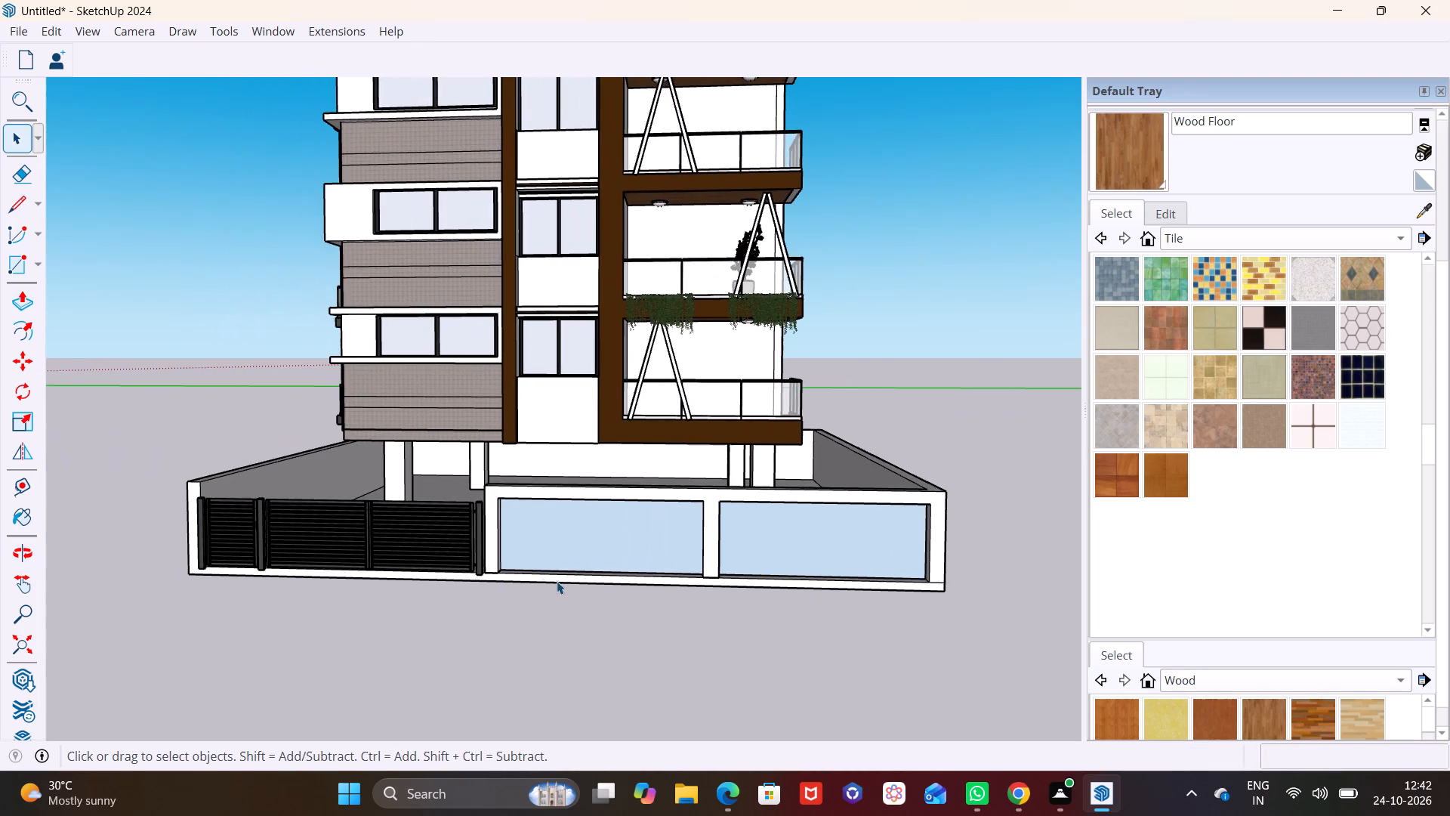
pyautogui.scroll(-2, 542, 579)
pyautogui.moveTo(533, 595); pyautogui.dragTo(680, 549, button='middle')
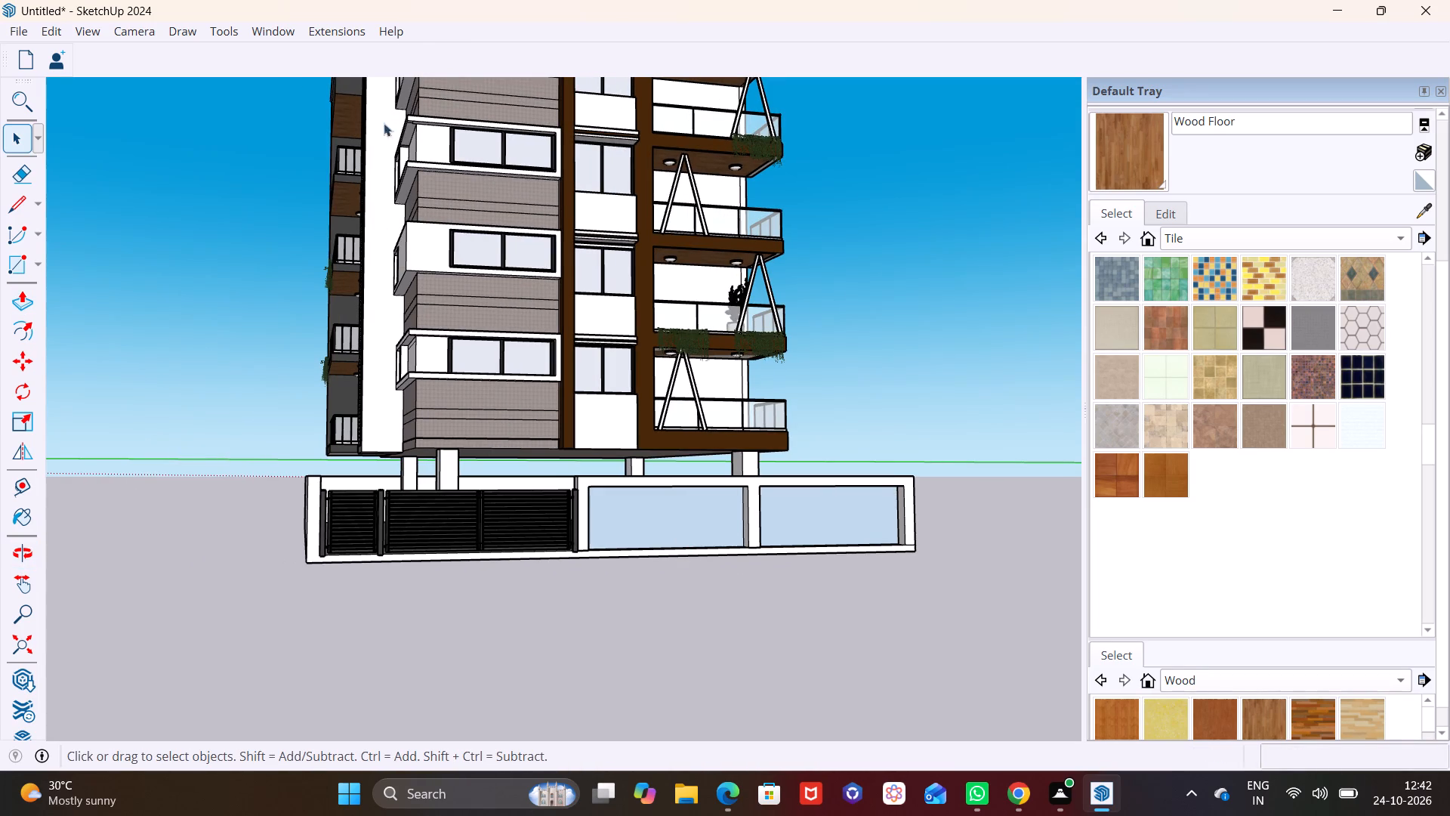
pyautogui.click(266, 30)
pyautogui.click(314, 176)
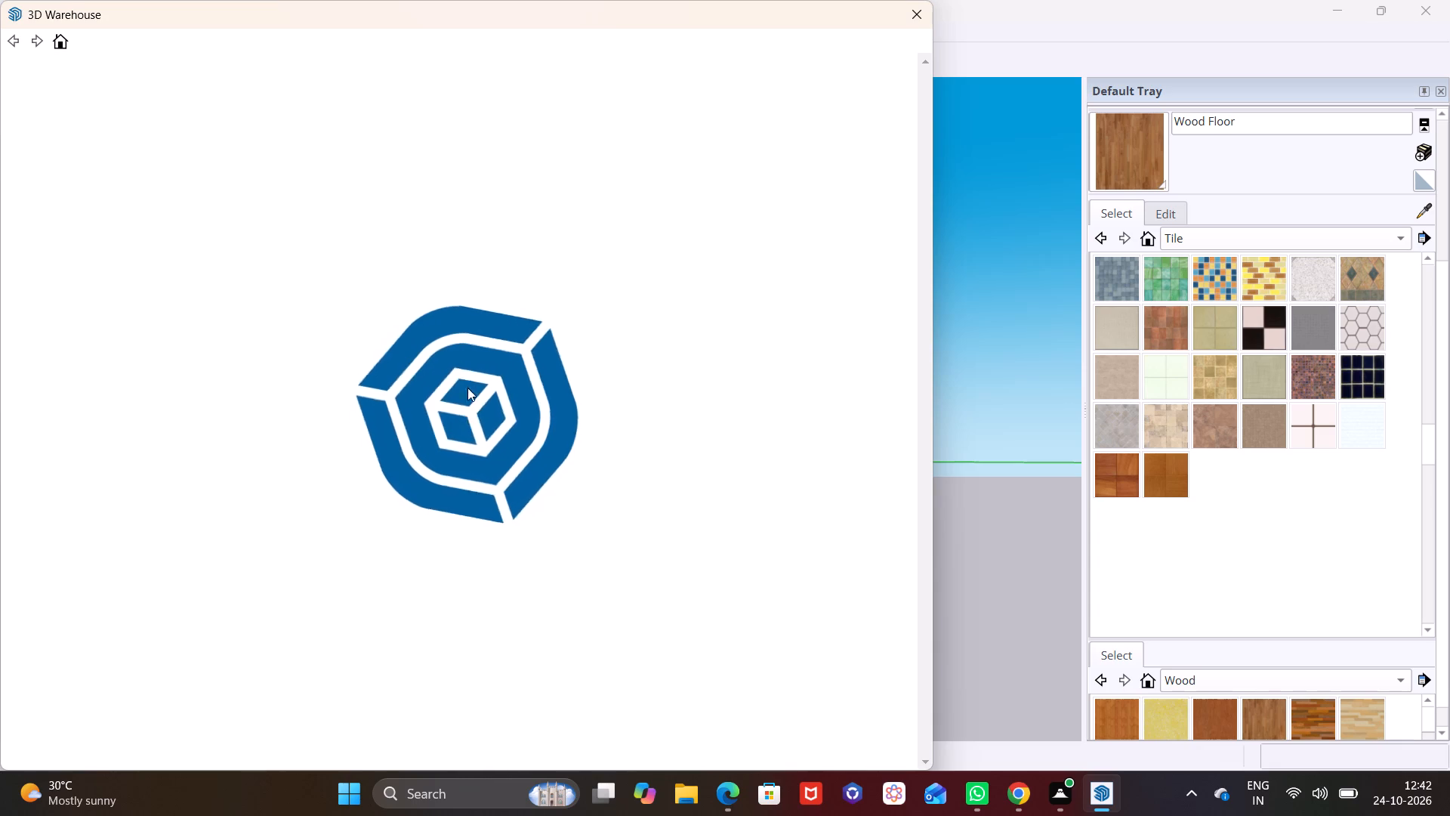
pyautogui.click(321, 73)
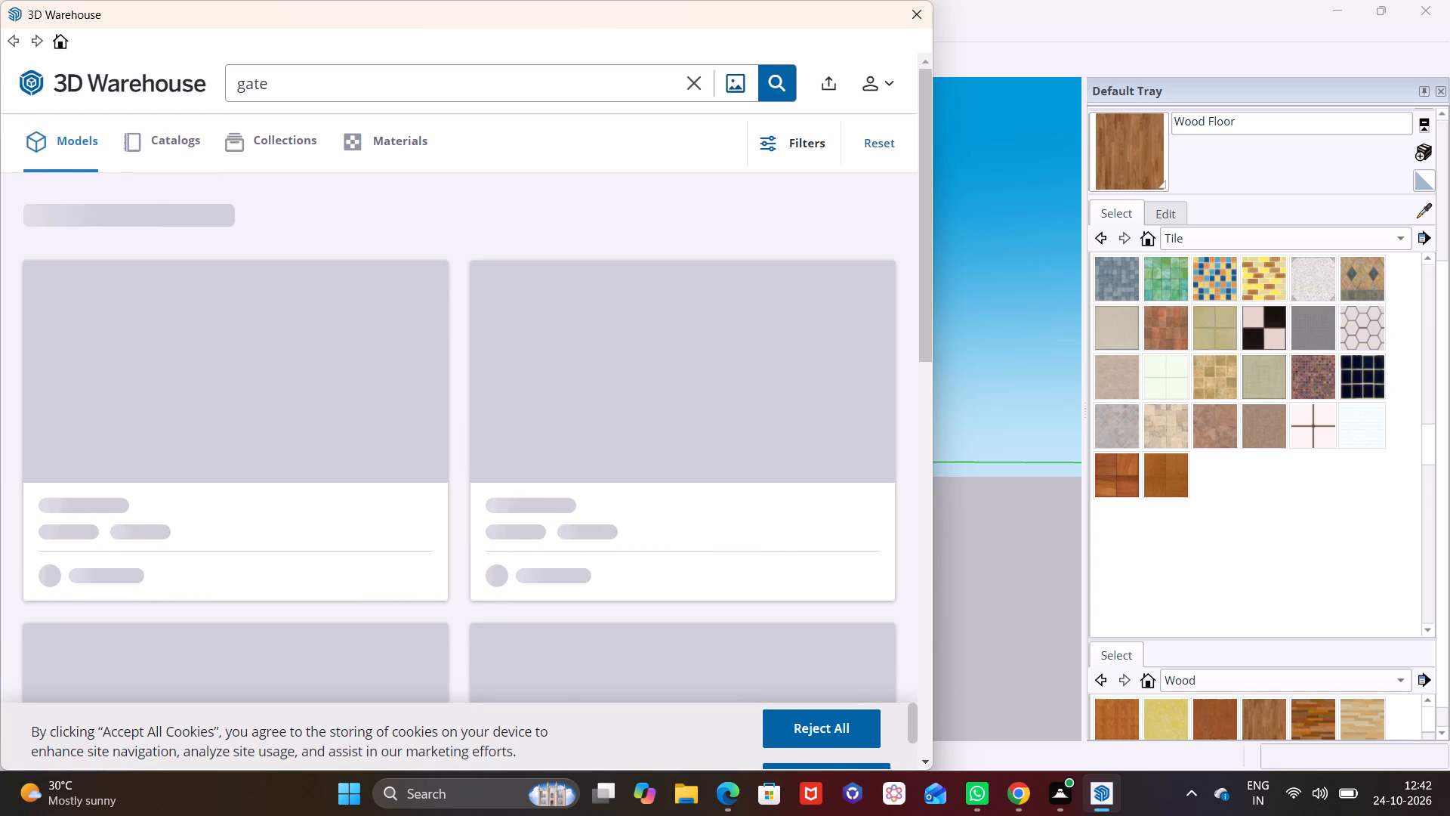
pyautogui.press('BackSpace')
pyautogui.press('BackSpace')
pyautogui.press('BackSpace')
pyautogui.press('BackSpace')
pyautogui.press('BackSpace')
pyautogui.press('BackSpace')
pyautogui.press('BackSpace')
pyautogui.press('BackSpace')
pyautogui.press('BackSpace')
pyautogui.press('BackSpace')
pyautogui.press('BackSpace')
pyautogui.press('BackSpace')
pyautogui.press('BackSpace')
pyautogui.press('BackSpace')
pyautogui.press('BackSpace')
pyautogui.write('grills')
pyautogui.press('Return')
# Download the black vertical-bar model named Grille into the model and place it on the ground in front of the front wall.
pyautogui.scroll(-2, 433, 249)
pyautogui.scroll(-2, 541, 553)
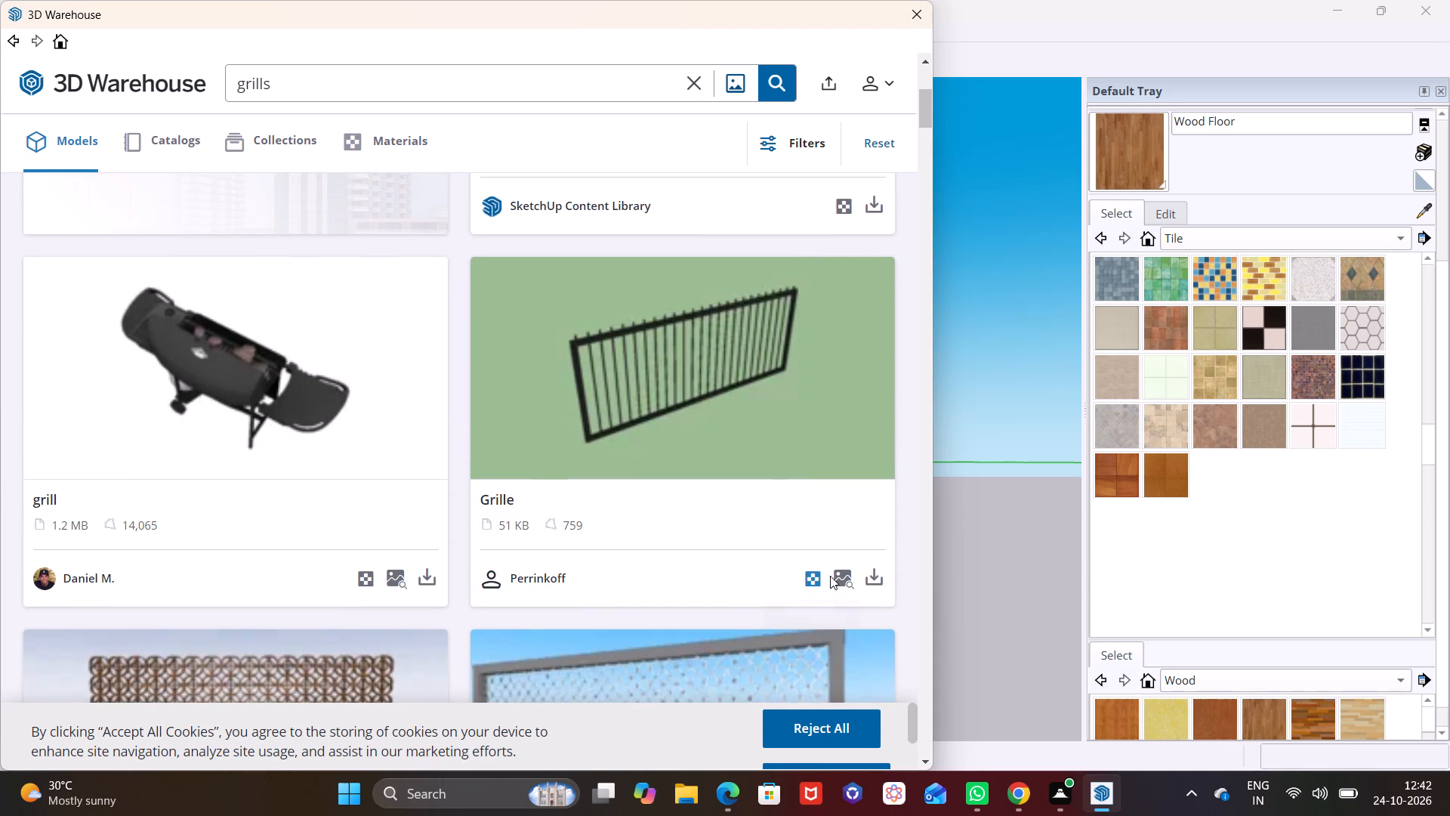
pyautogui.click(880, 567)
pyautogui.click(405, 410)
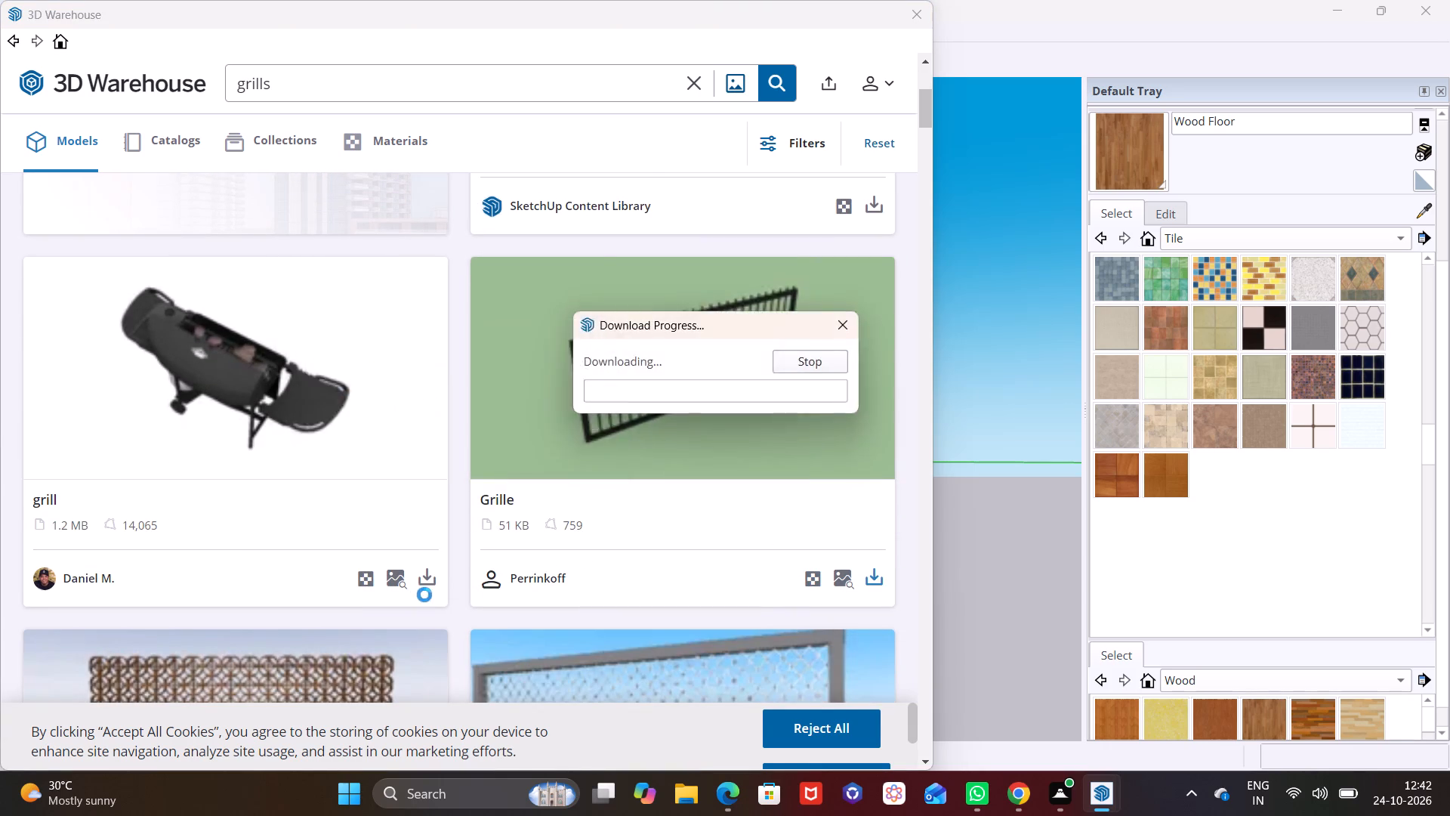
pyautogui.scroll(-3, 672, 506)
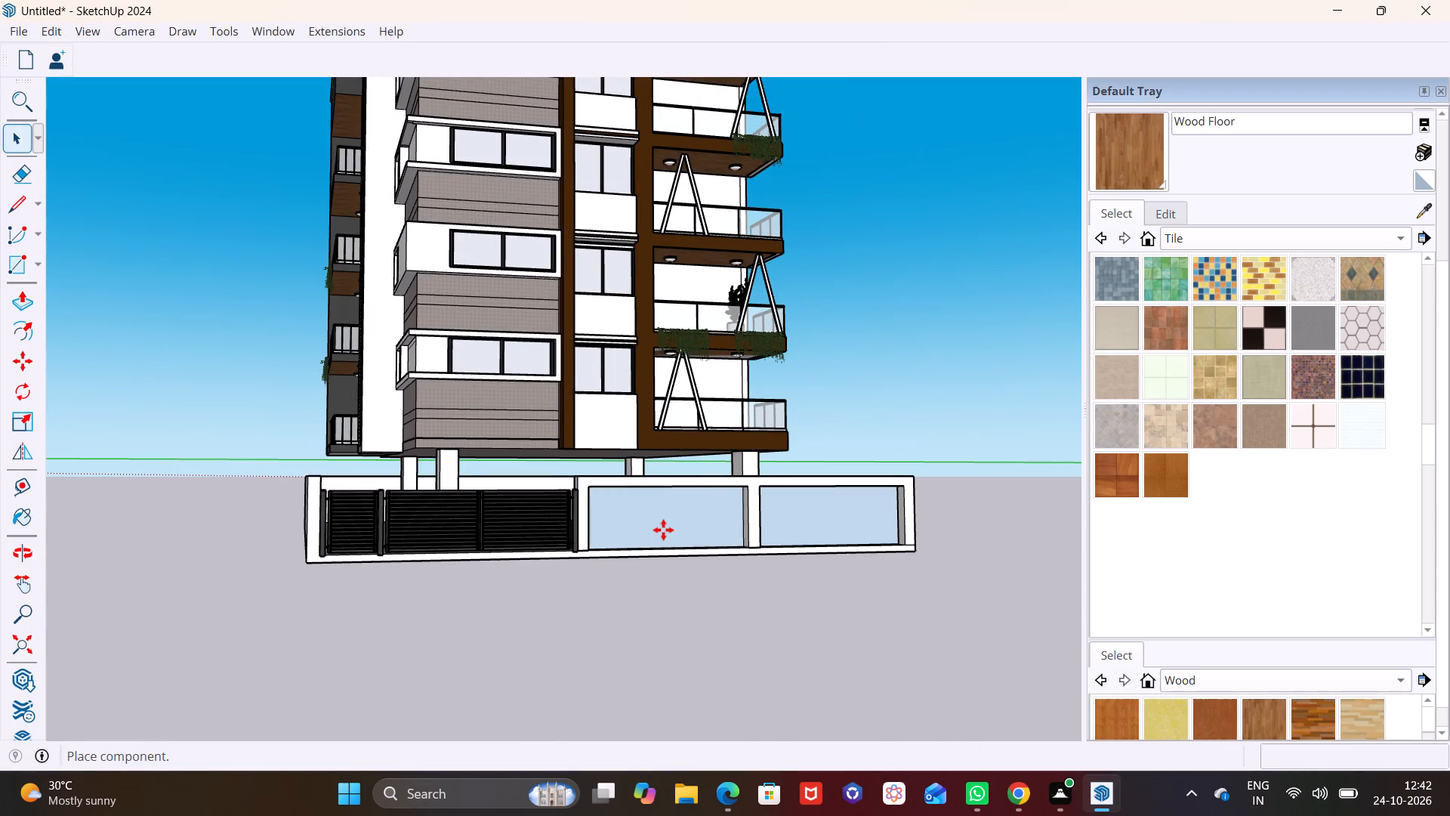
pyautogui.scroll(-2, 663, 530)
pyautogui.moveTo(656, 544); pyautogui.dragTo(683, 595, button='middle')
pyautogui.click(688, 629)
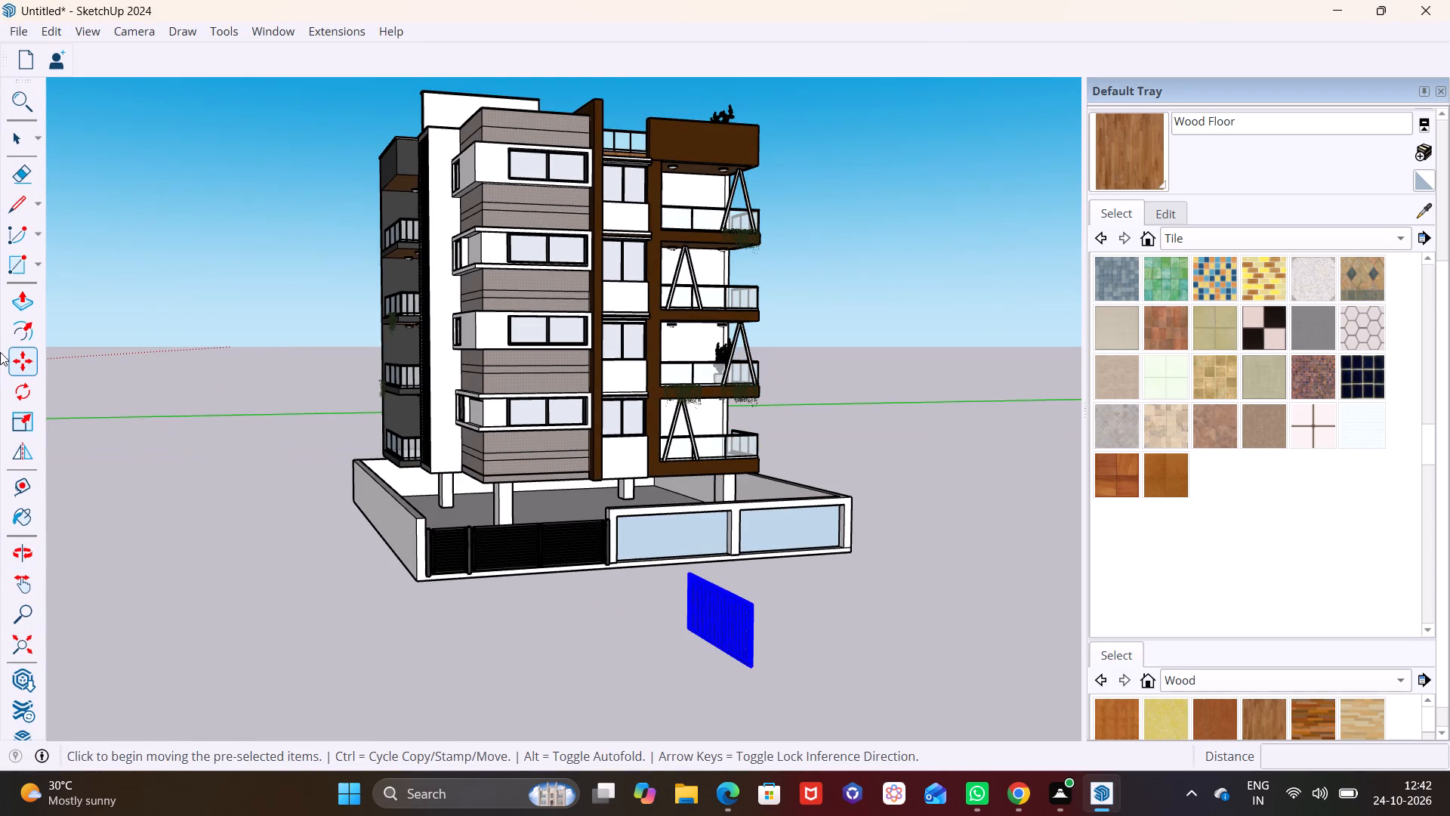
# Rotate the grille 90° on the ground plane so it runs parallel to the front wall.
pyautogui.click(22, 385)
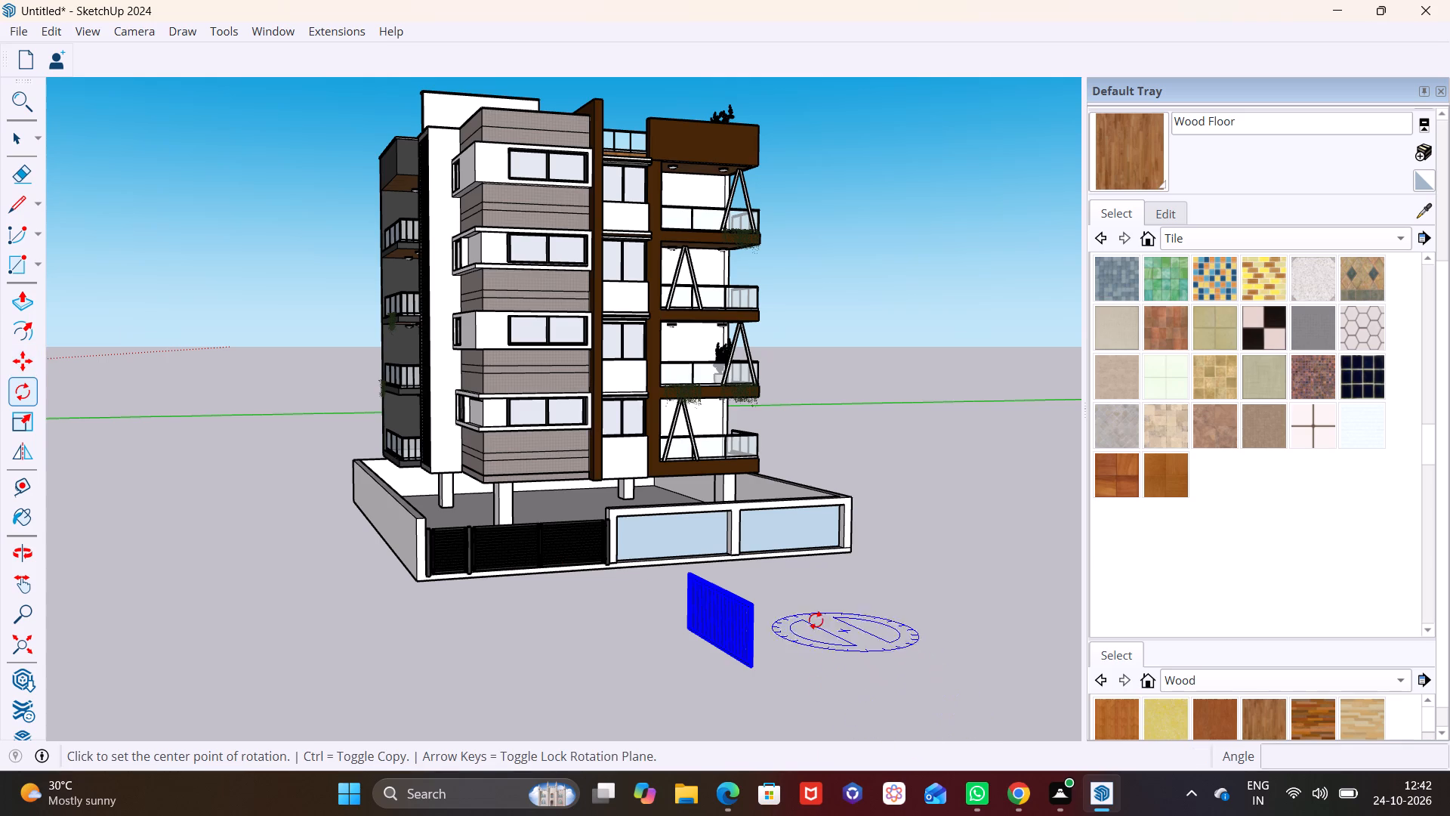
pyautogui.click(813, 619)
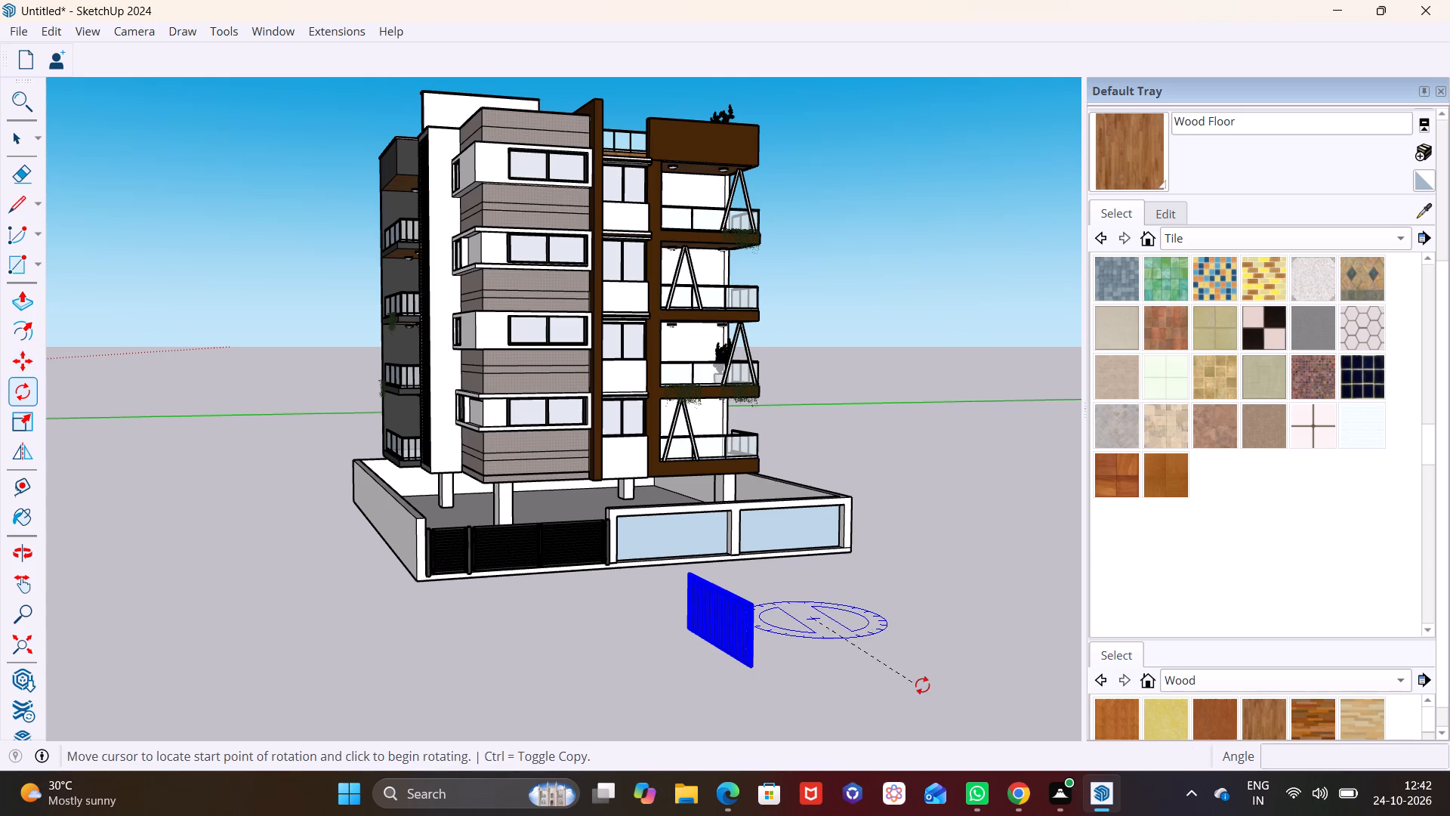
pyautogui.click(949, 688)
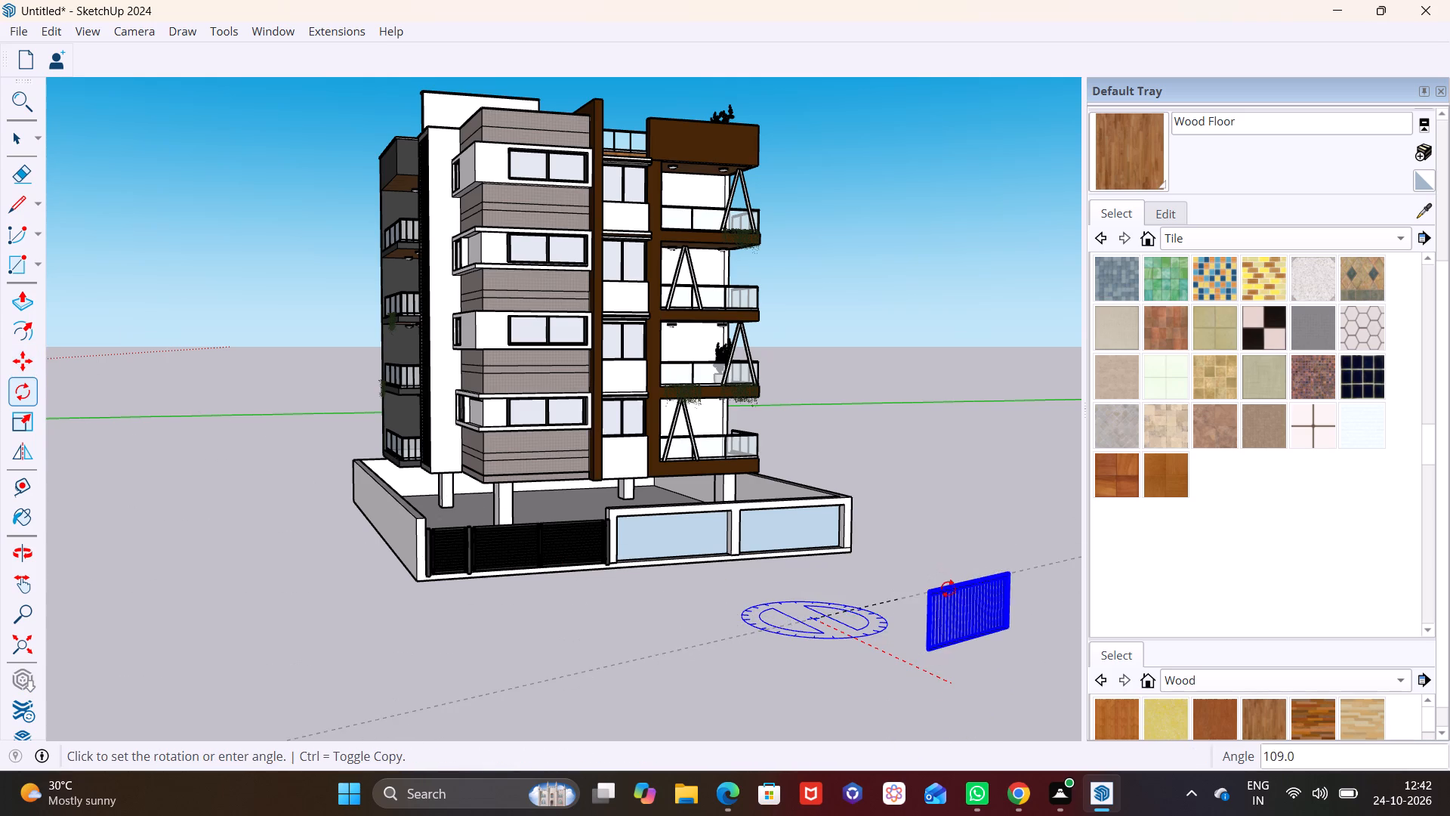
pyautogui.click(955, 604)
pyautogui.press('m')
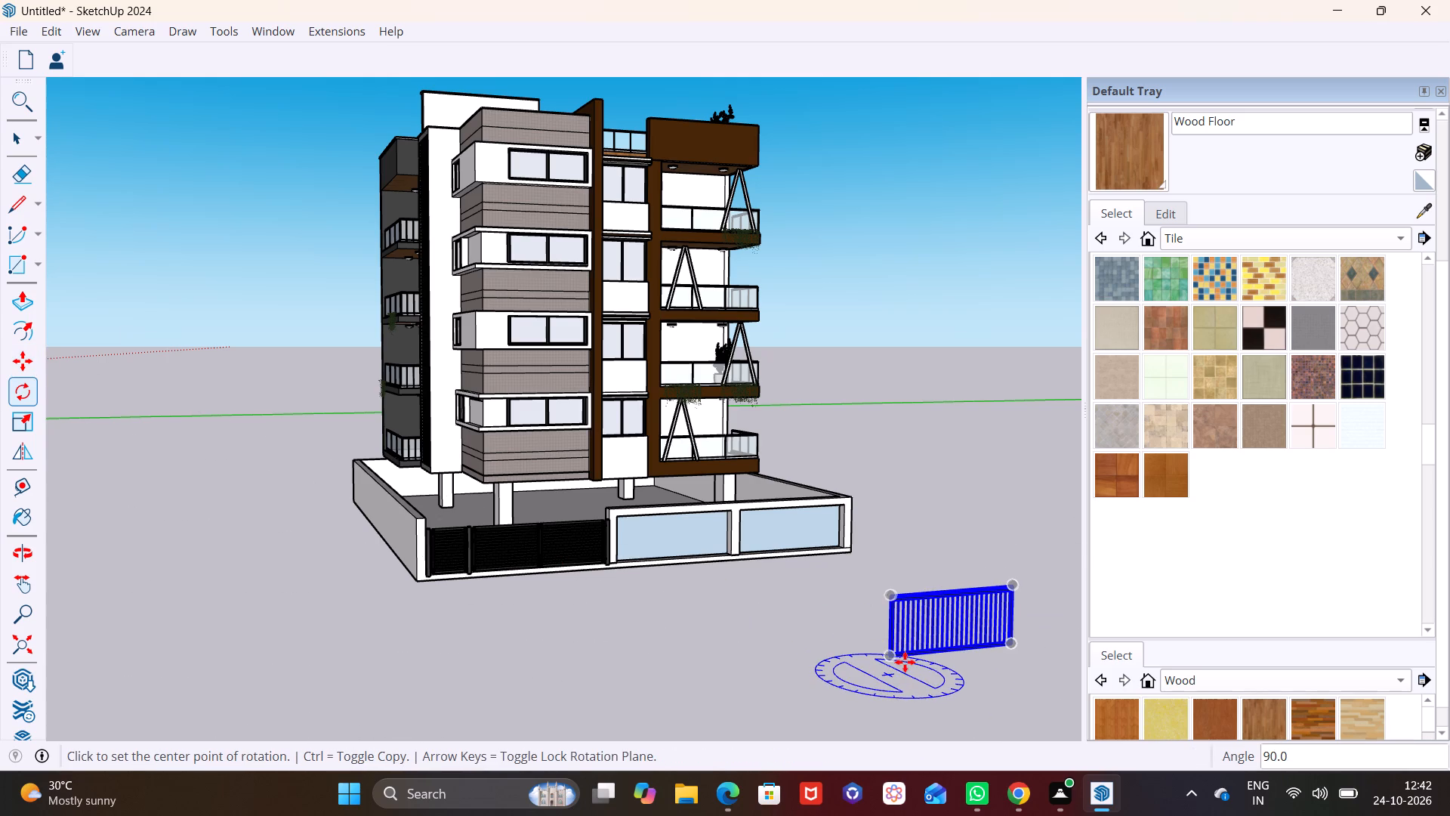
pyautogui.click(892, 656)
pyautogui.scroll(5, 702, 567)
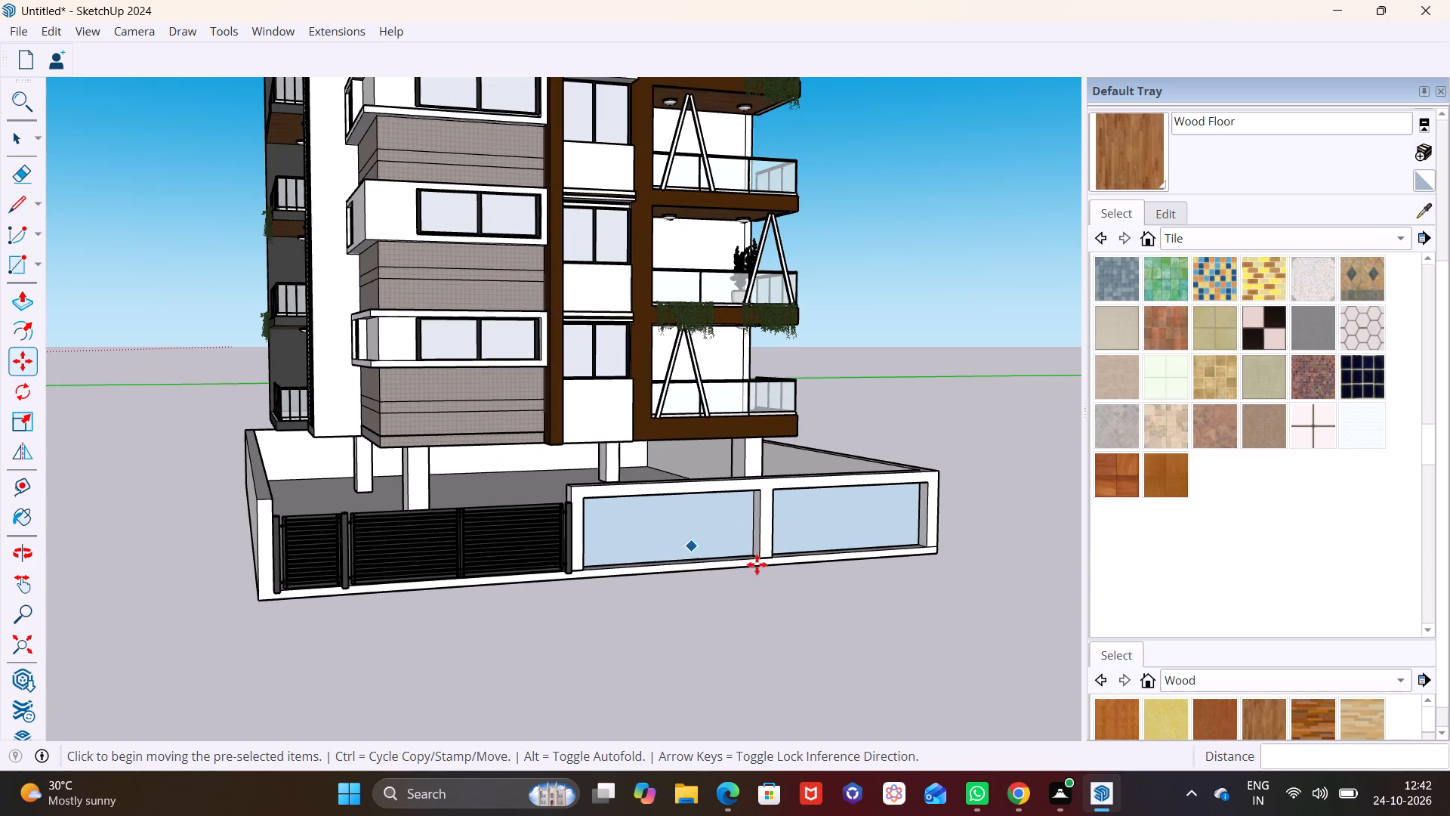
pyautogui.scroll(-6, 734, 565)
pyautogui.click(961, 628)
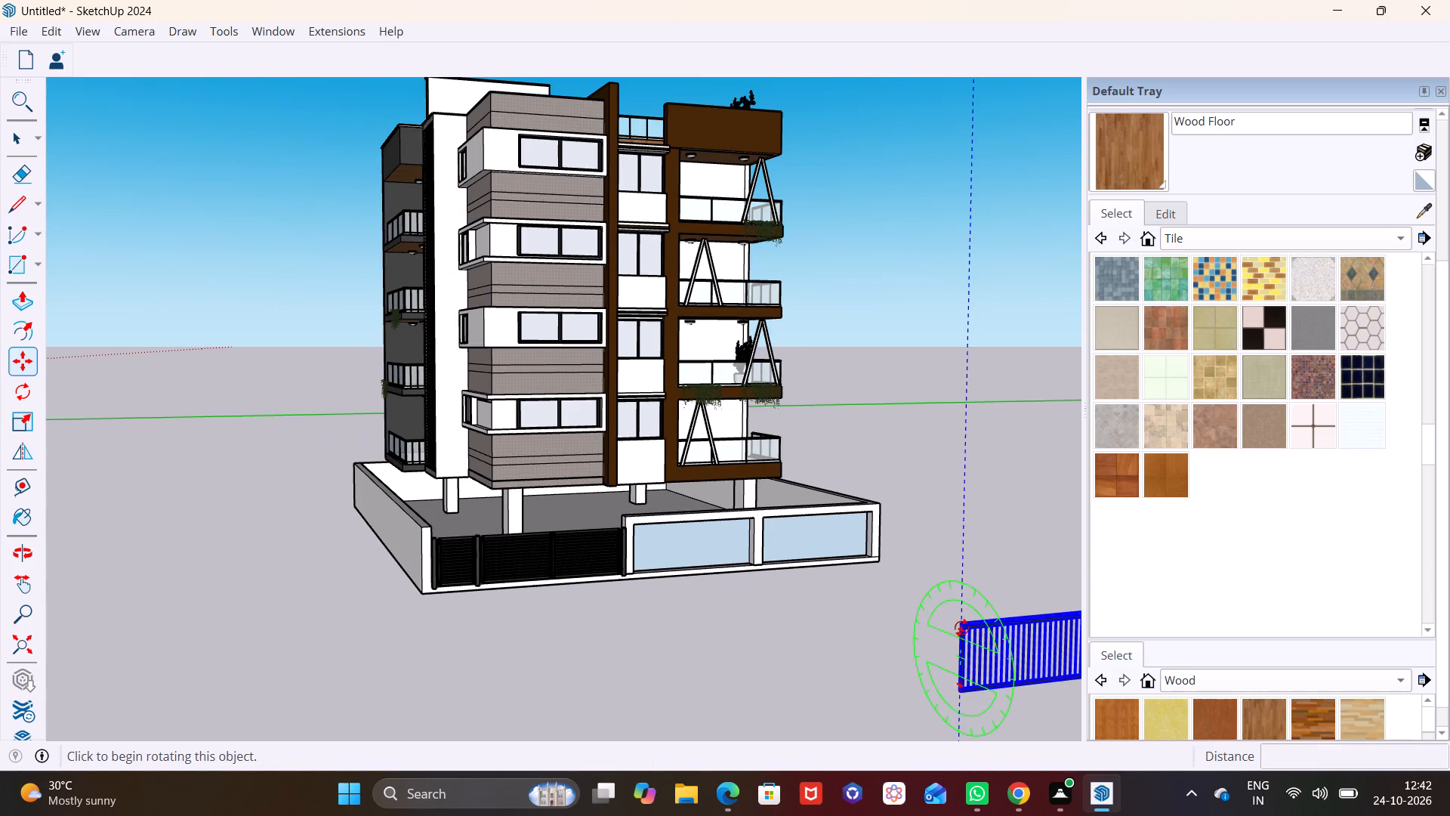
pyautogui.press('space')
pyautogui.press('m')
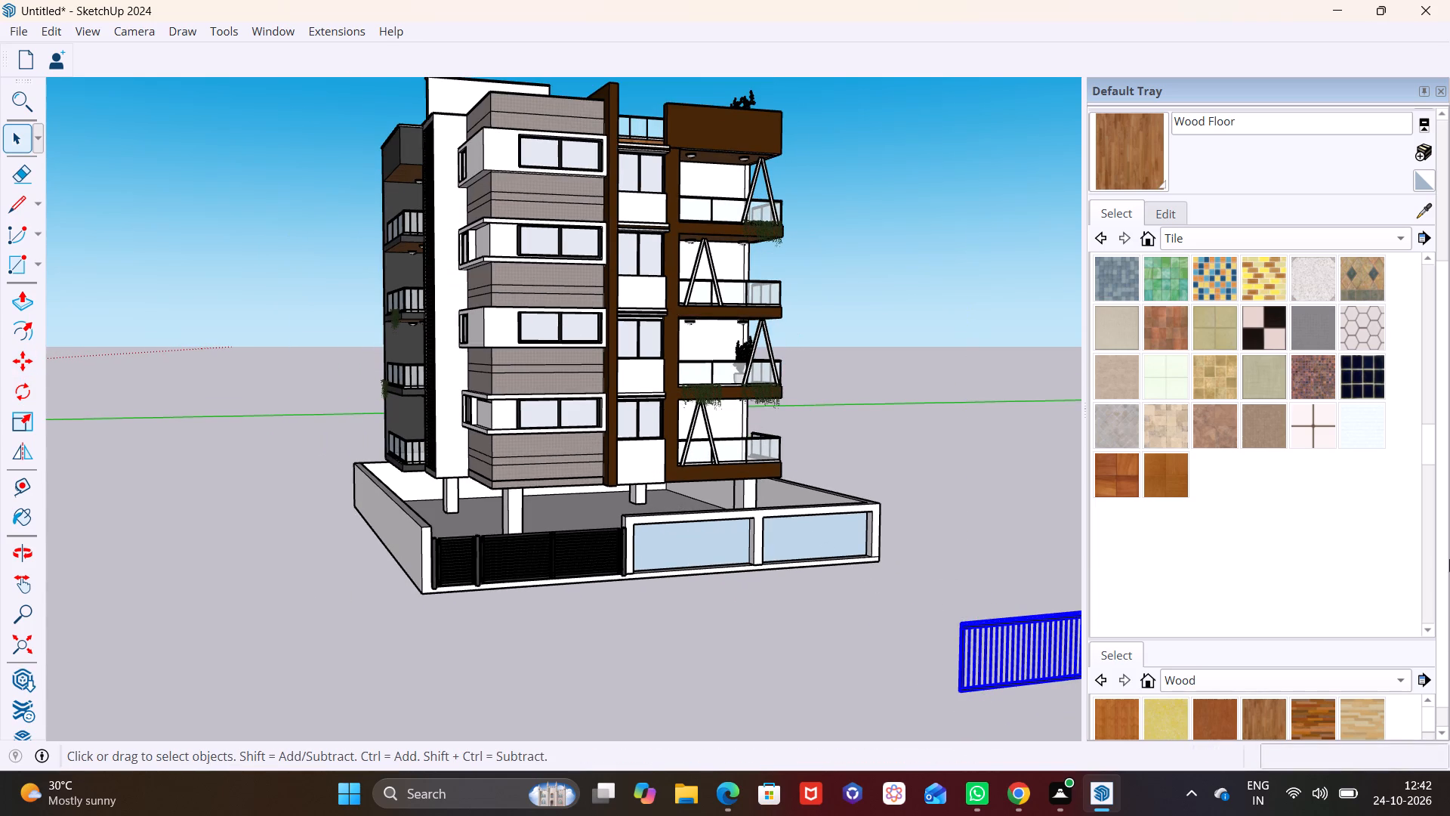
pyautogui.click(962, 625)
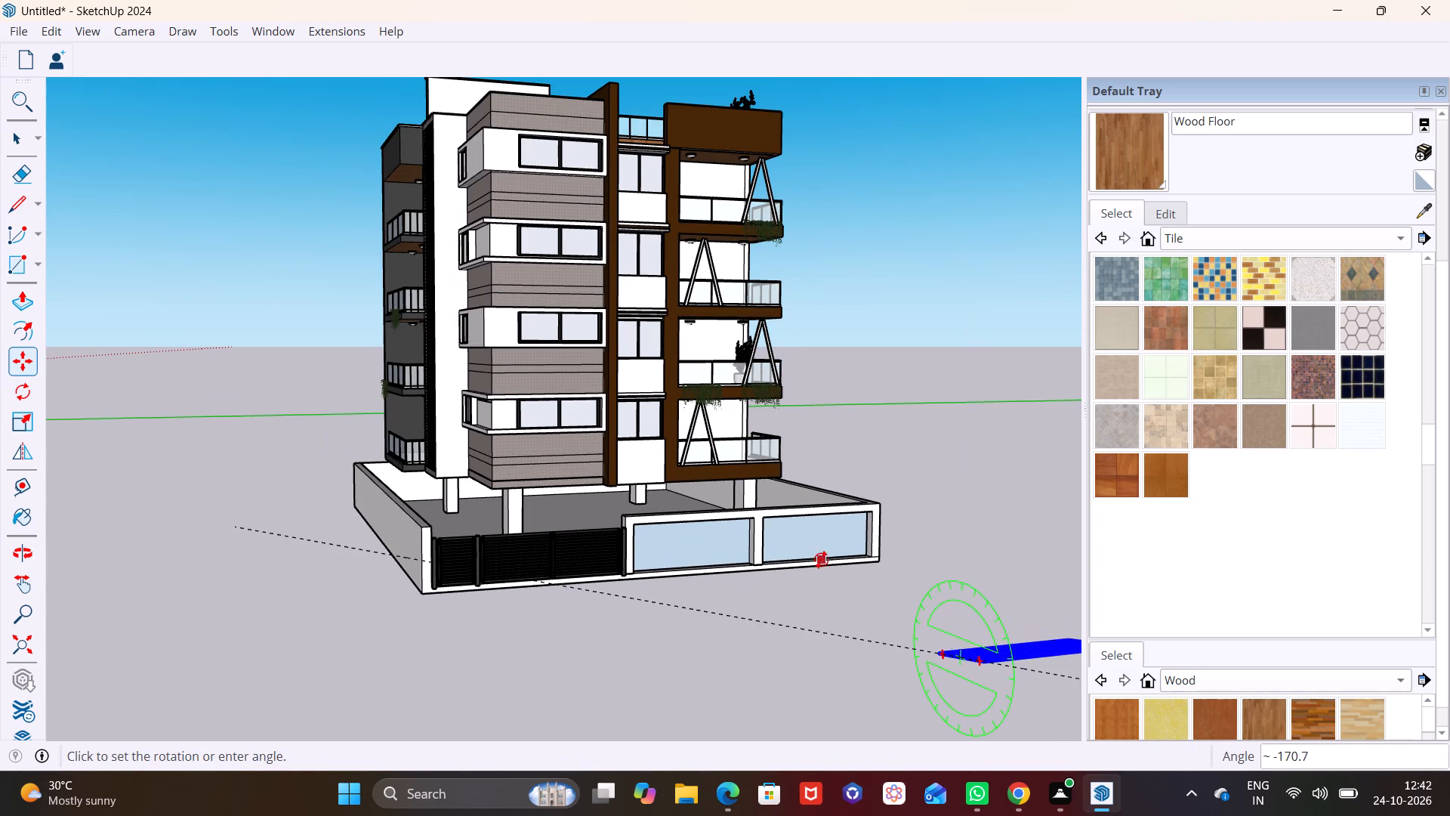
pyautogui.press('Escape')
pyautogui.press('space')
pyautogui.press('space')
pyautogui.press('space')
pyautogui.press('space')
# Rotate the grille about its long edge so it stands upright on the ground.
pyautogui.click(979, 644)
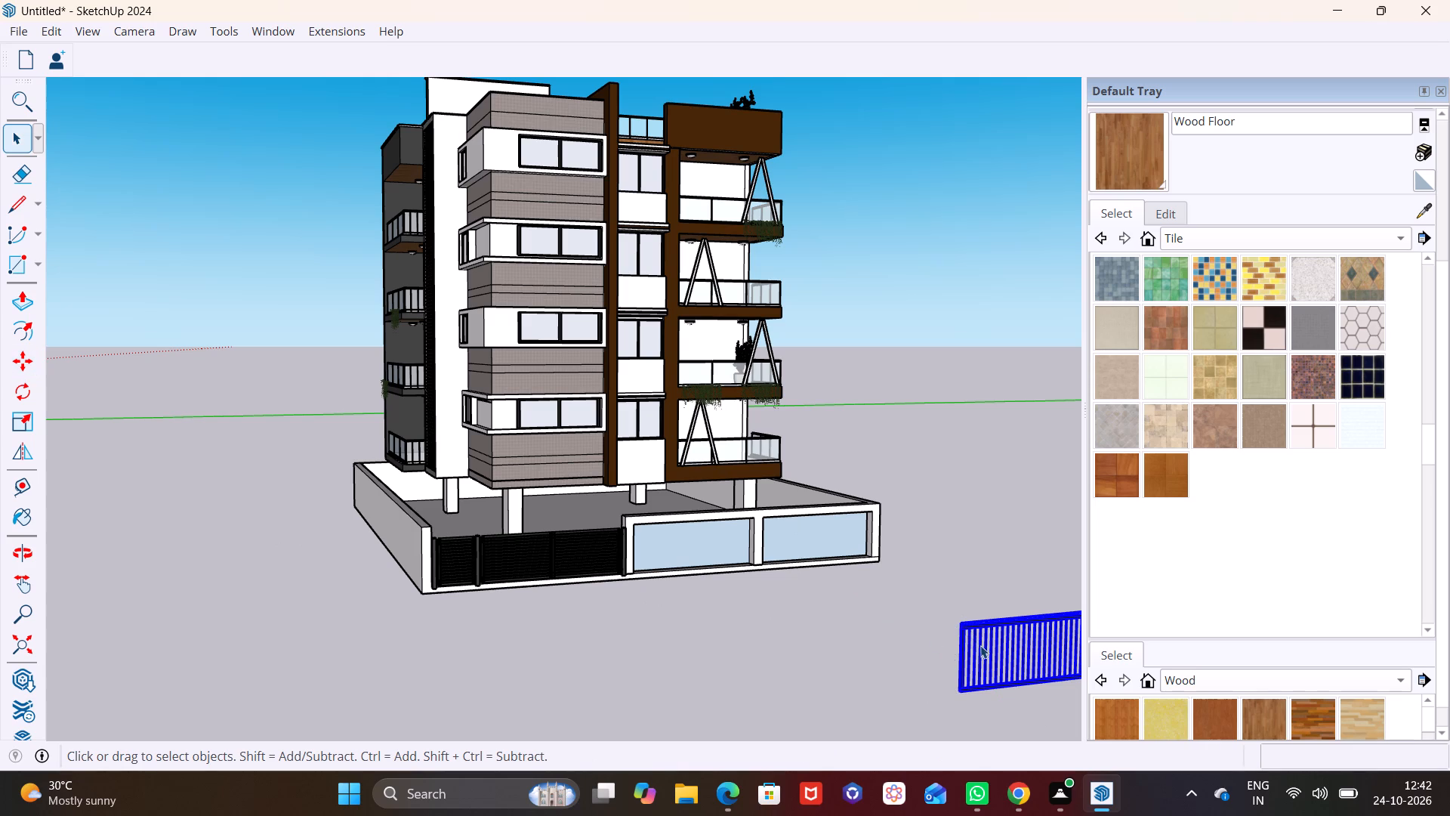
# Move the grille by its upper corner from the ground in front into the wall opening beside the gate.
pyautogui.press('m')
pyautogui.click(960, 623)
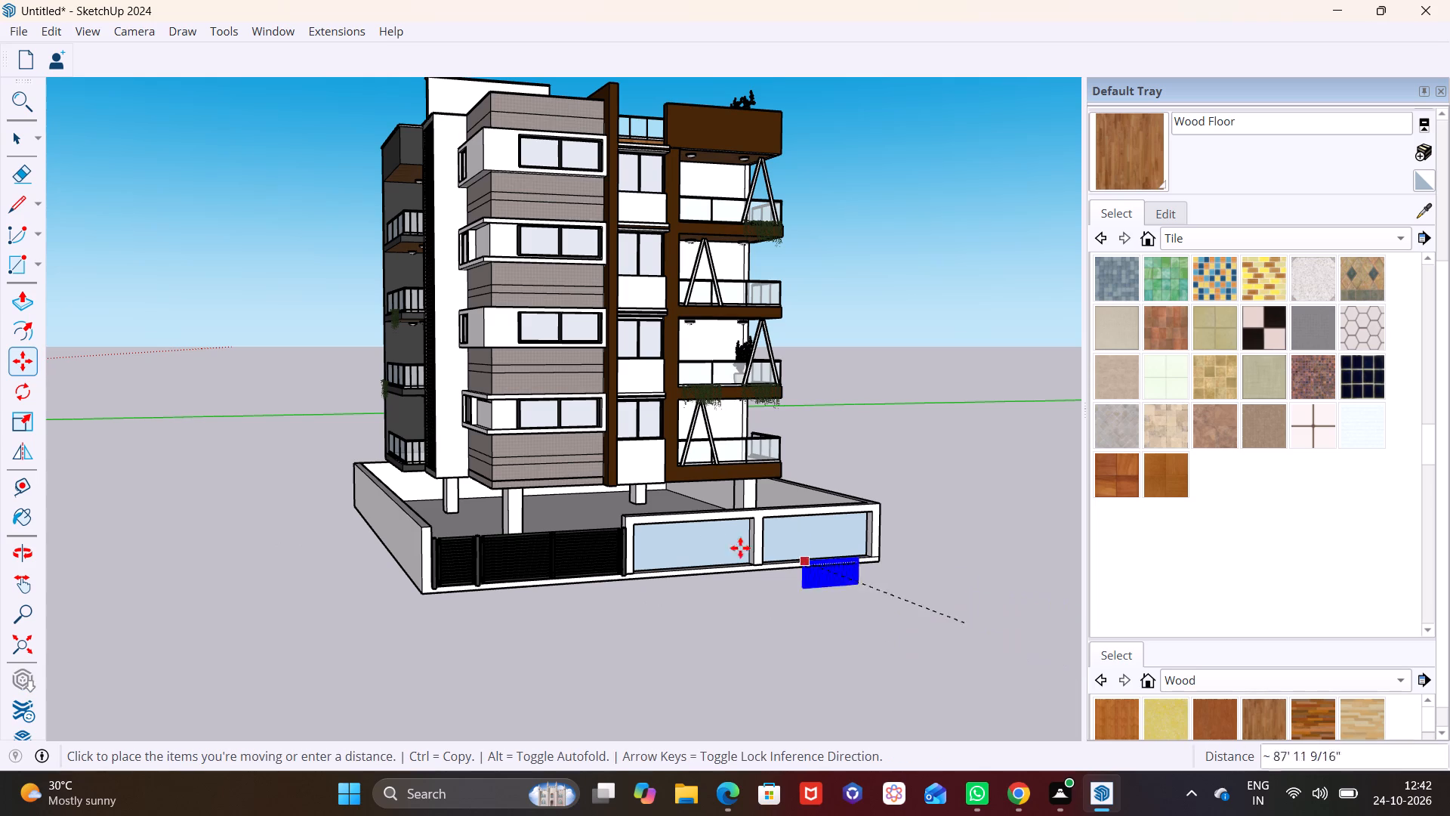
pyautogui.scroll(11, 607, 533)
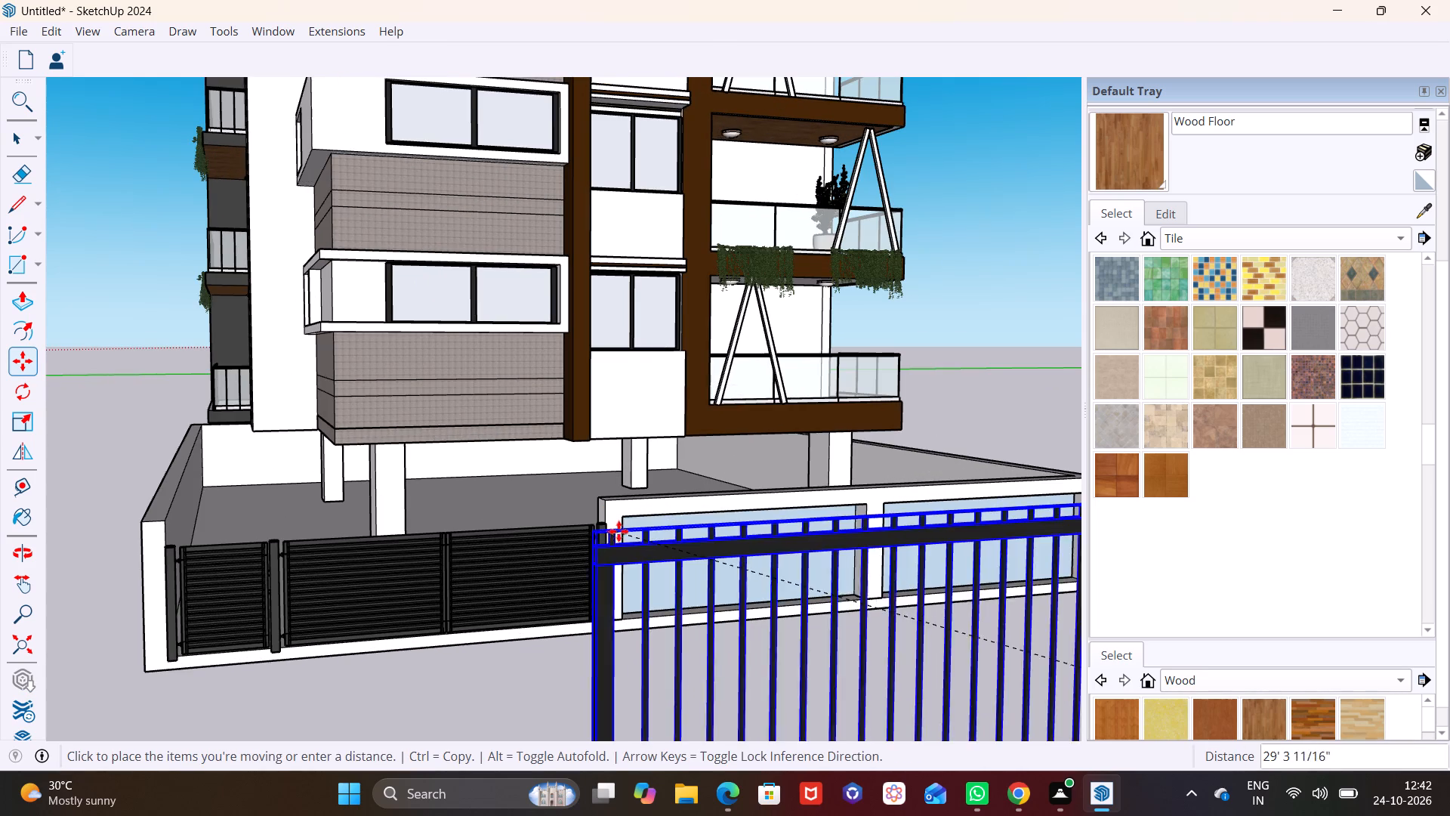
pyautogui.scroll(-7, 631, 520)
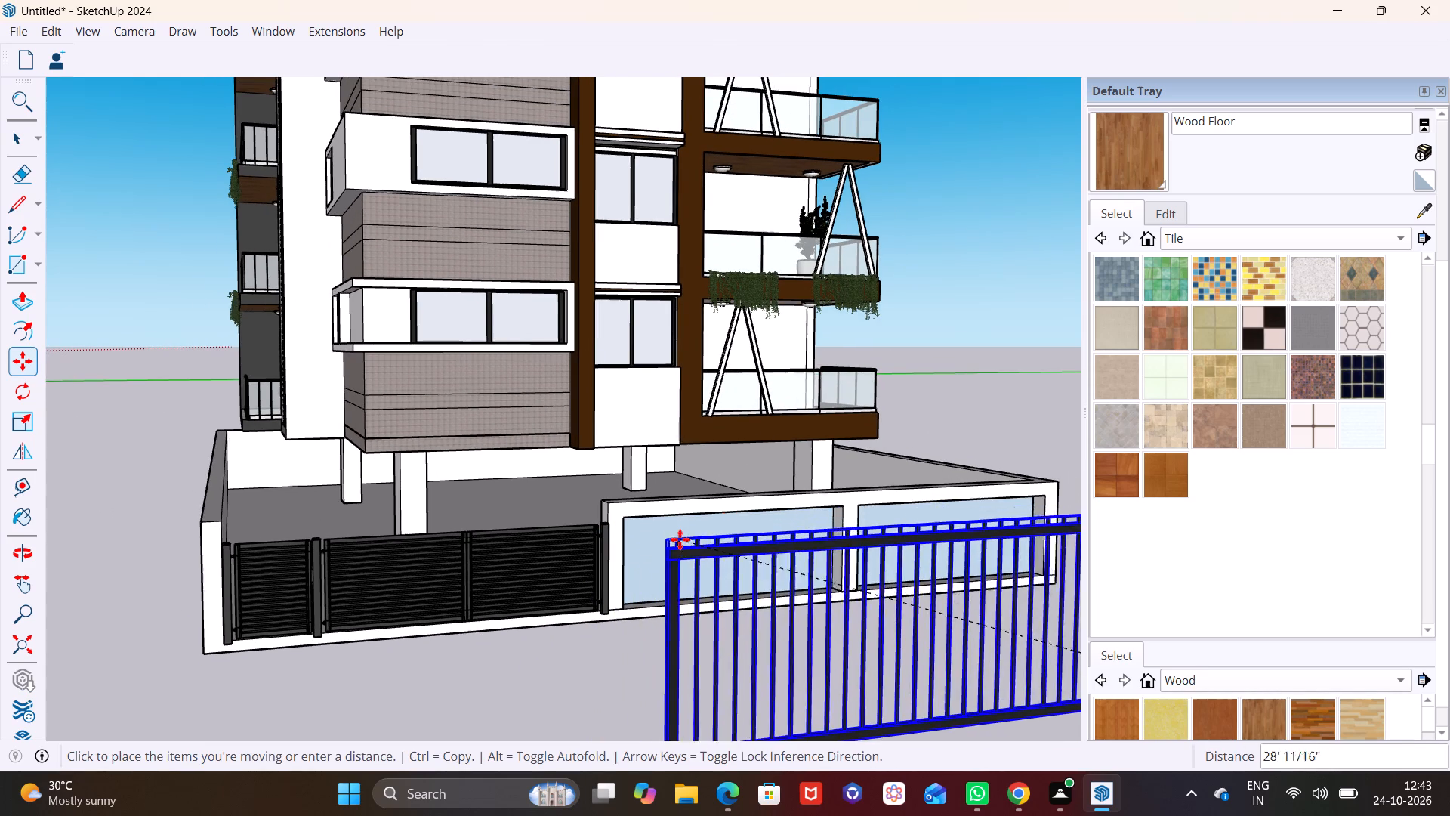
pyautogui.click(739, 529)
# Move the grille's lower corner down onto the opening's sill near the gate side, and forward about 9 7/8" on the sill.
pyautogui.scroll(6, 822, 552)
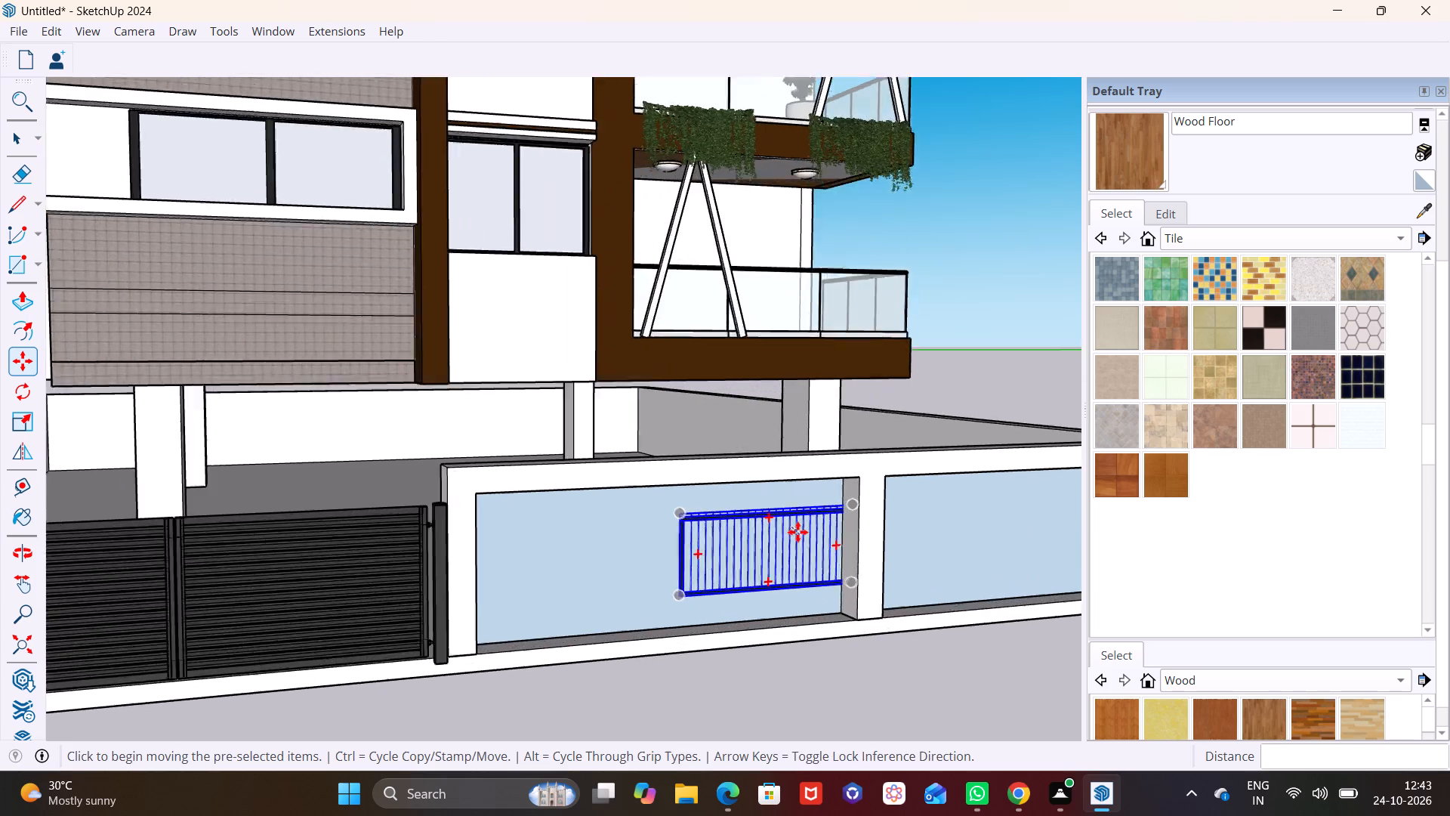
pyautogui.scroll(5, 797, 532)
pyautogui.moveTo(685, 567); pyautogui.dragTo(806, 552, button='middle')
pyautogui.click(708, 615)
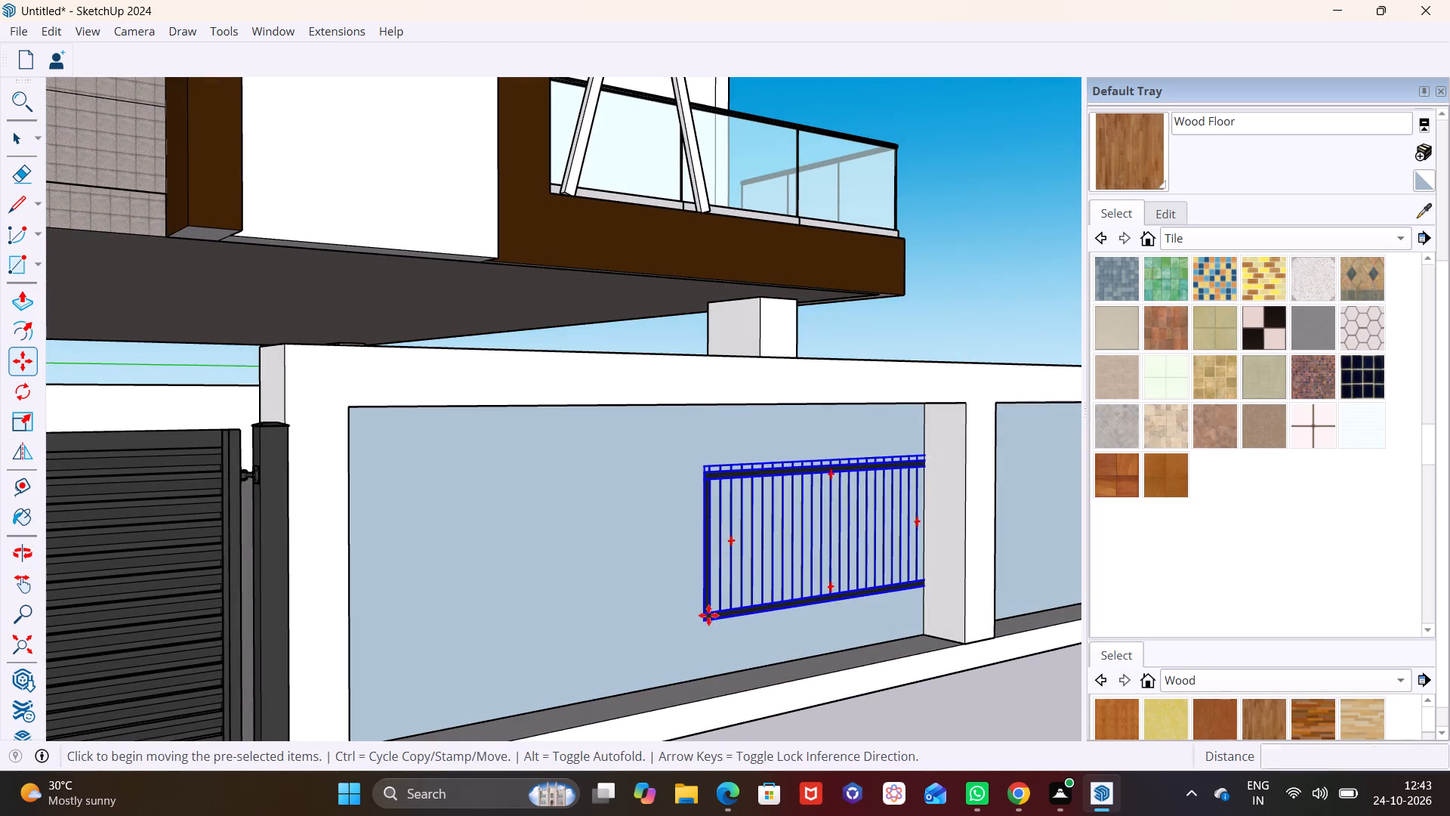
pyautogui.click(397, 731)
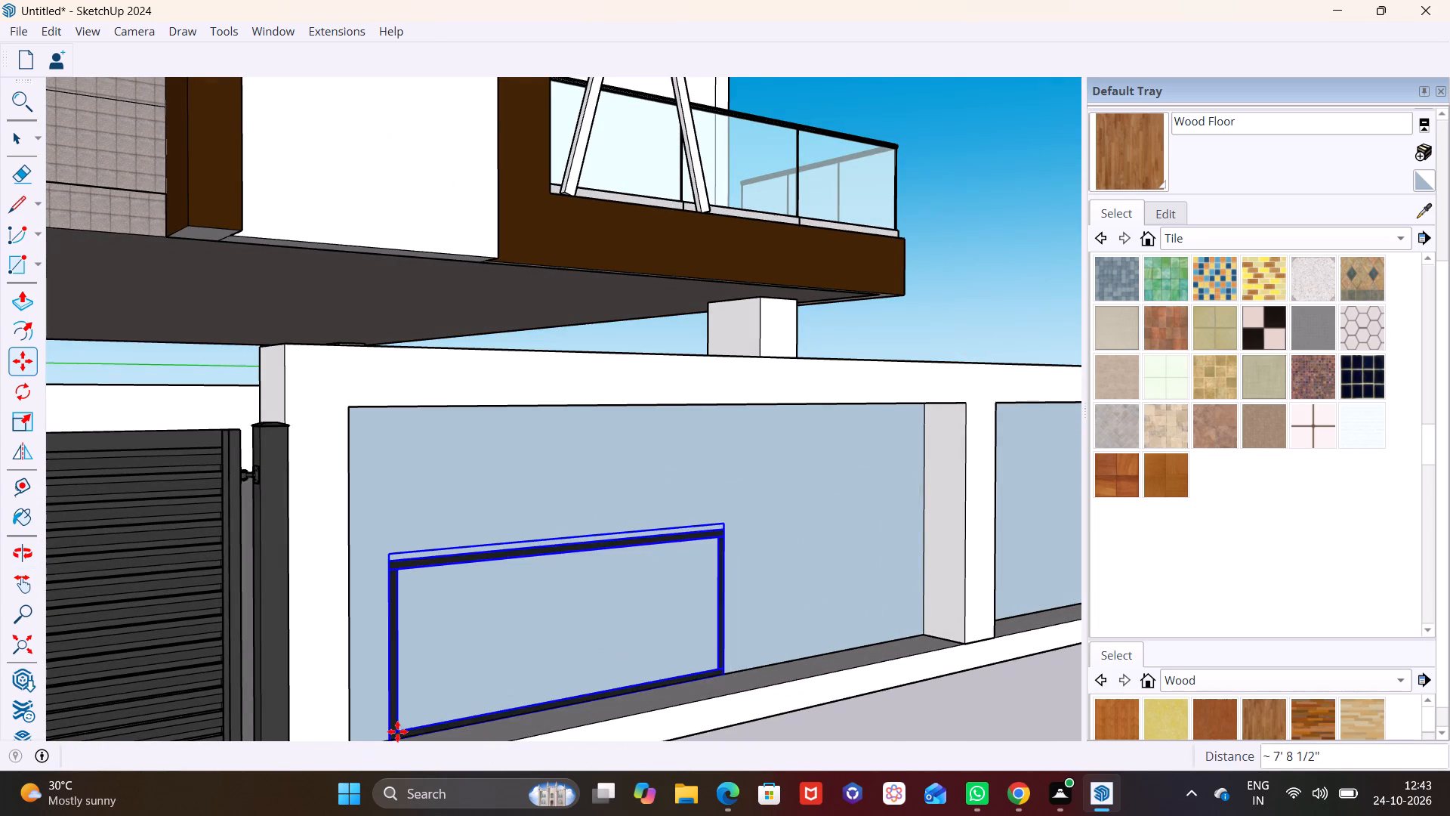
pyautogui.moveTo(430, 688); pyautogui.dragTo(467, 542, button='middle')
pyautogui.moveTo(470, 547); pyautogui.dragTo(468, 623, button='middle')
pyautogui.scroll(6, 452, 641)
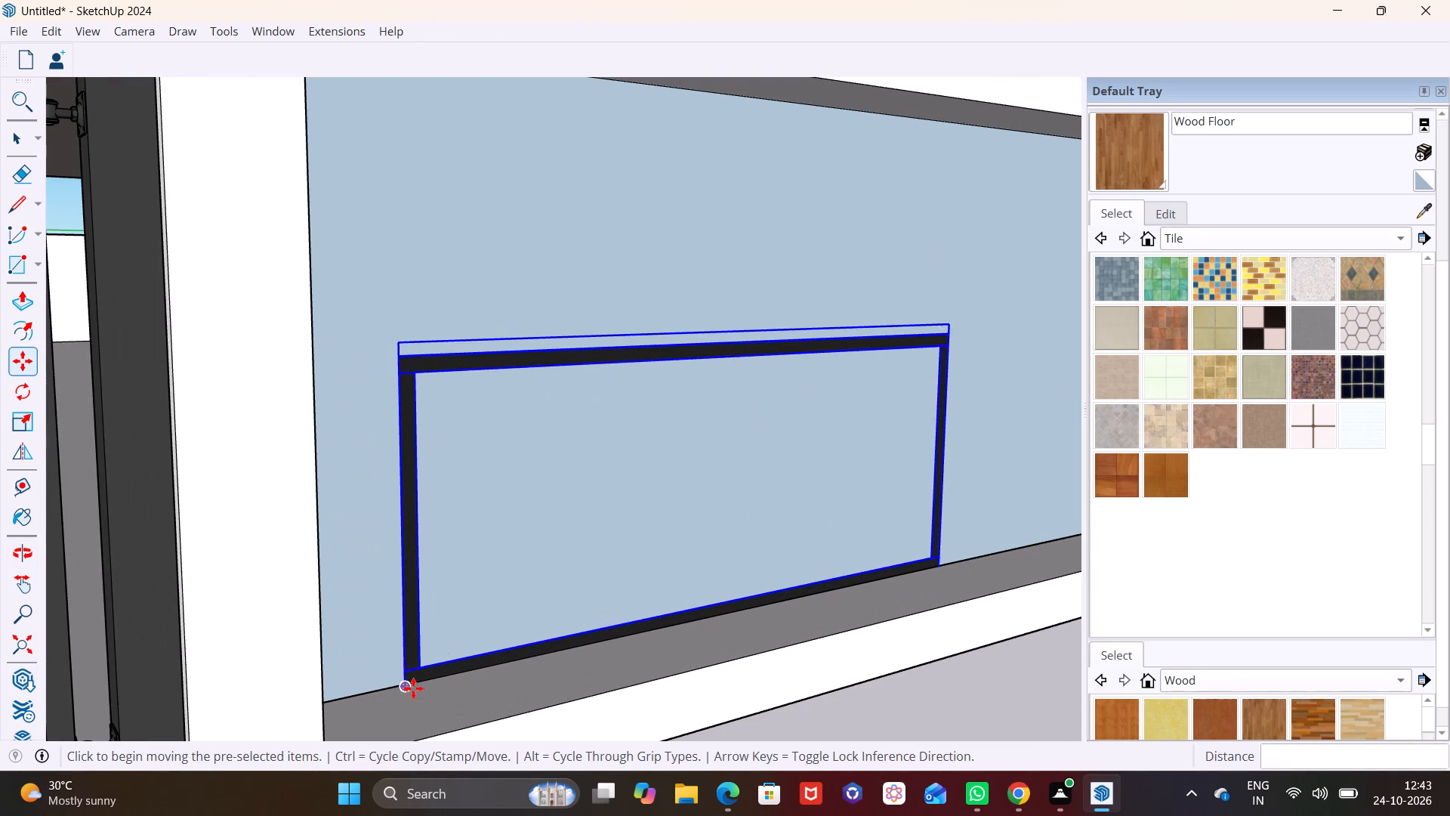
pyautogui.click(415, 686)
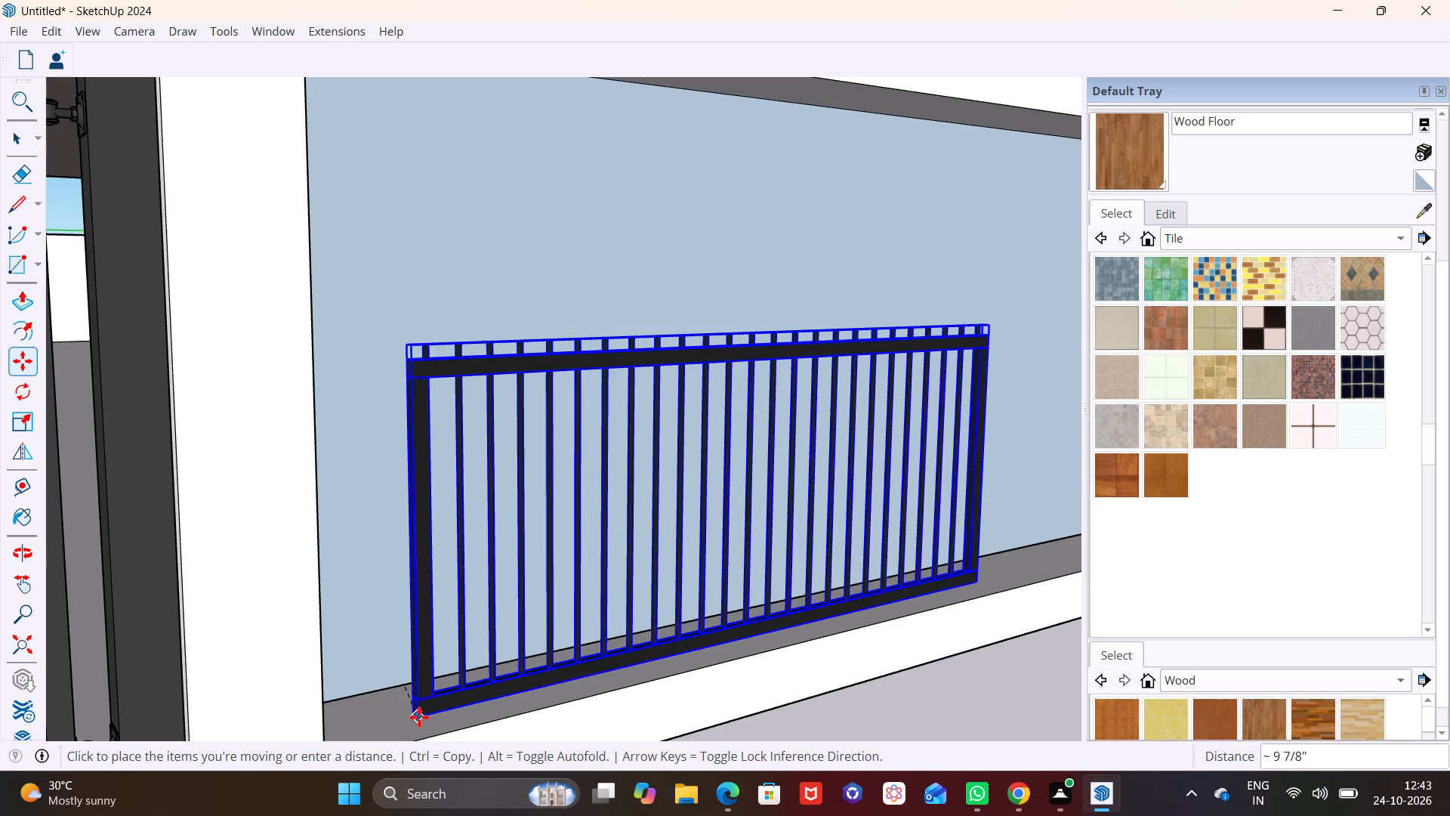
pyautogui.click(419, 717)
# Scale the grille's length along the red axis to meet the opening's side beside the gate.
pyautogui.moveTo(579, 578); pyautogui.dragTo(356, 561, button='middle')
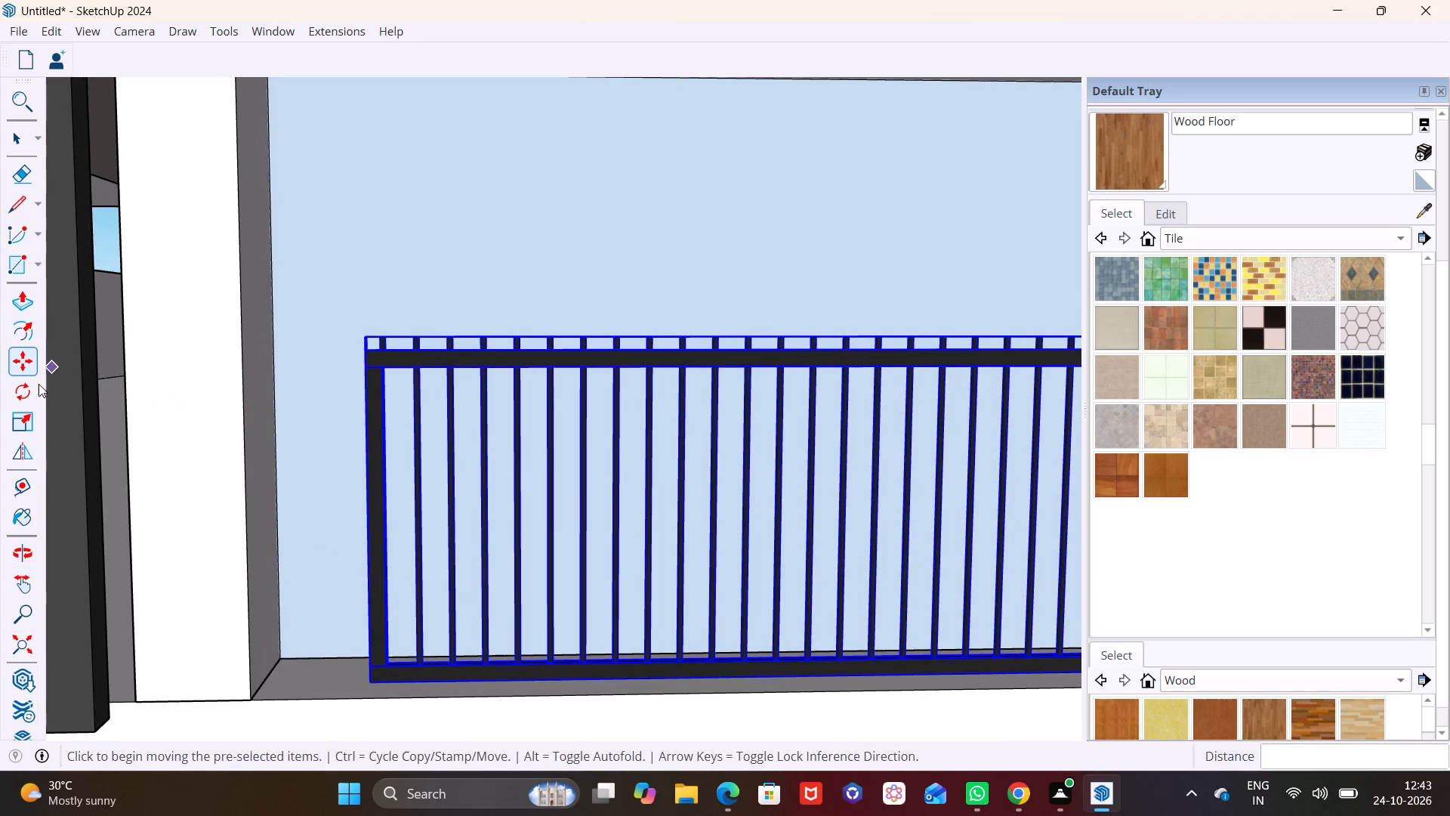
pyautogui.click(13, 414)
pyautogui.scroll(-2, 456, 390)
pyautogui.scroll(3, 400, 494)
pyautogui.moveTo(407, 496); pyautogui.dragTo(621, 487, button='middle')
pyautogui.scroll(1, 603, 493)
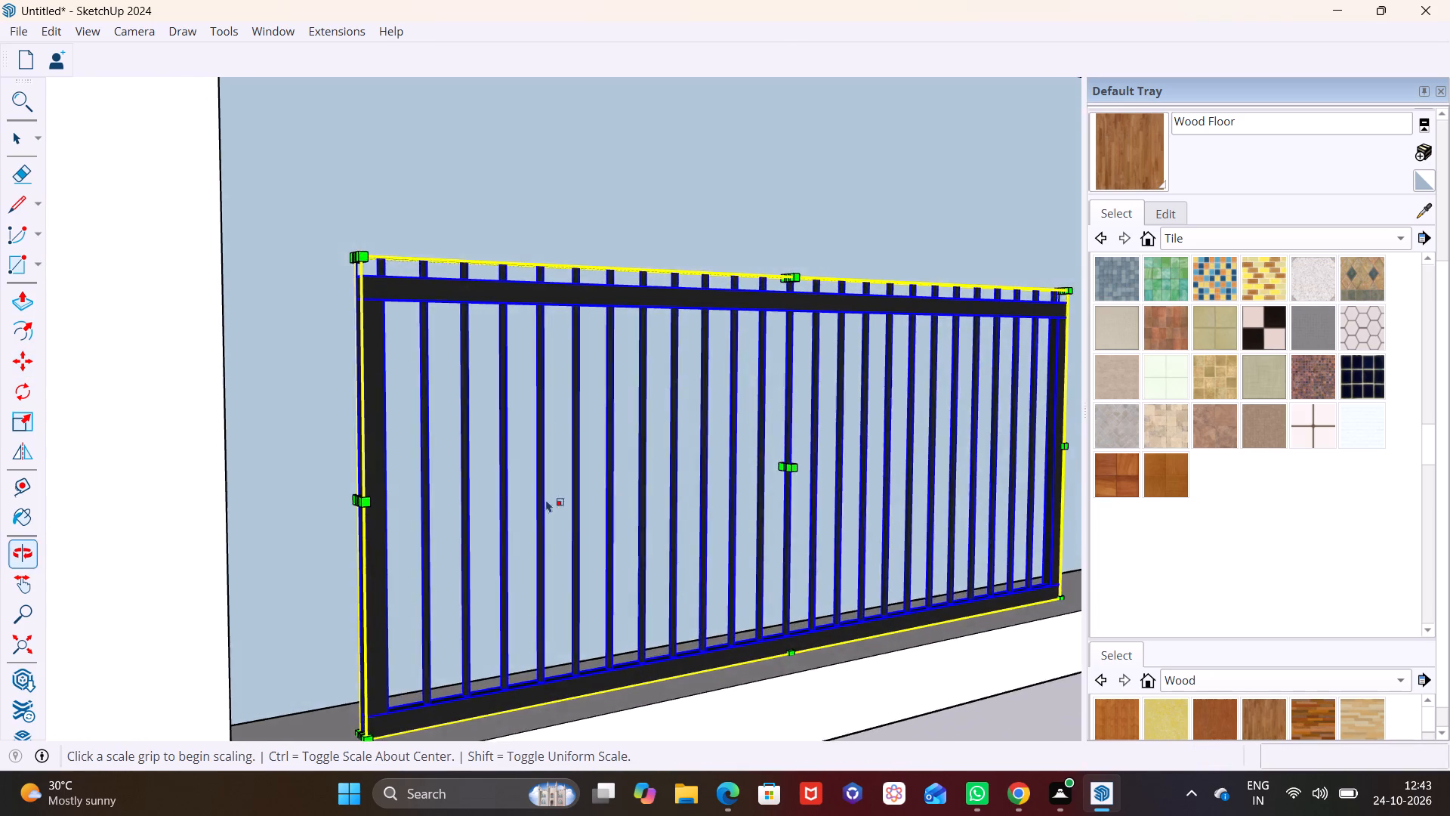
pyautogui.scroll(6, 285, 523)
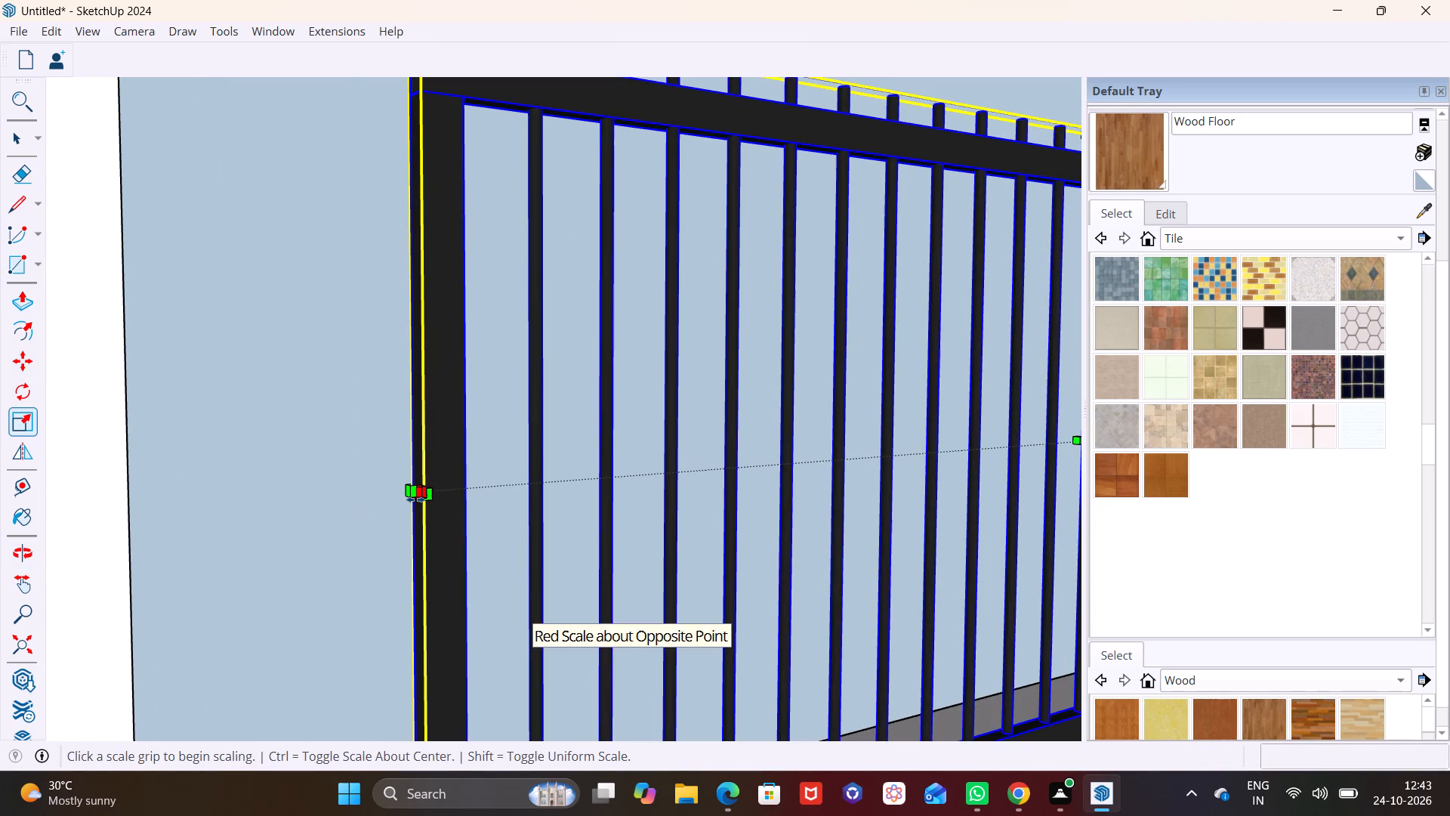
pyautogui.click(415, 499)
pyautogui.click(110, 559)
pyautogui.scroll(-5, 443, 499)
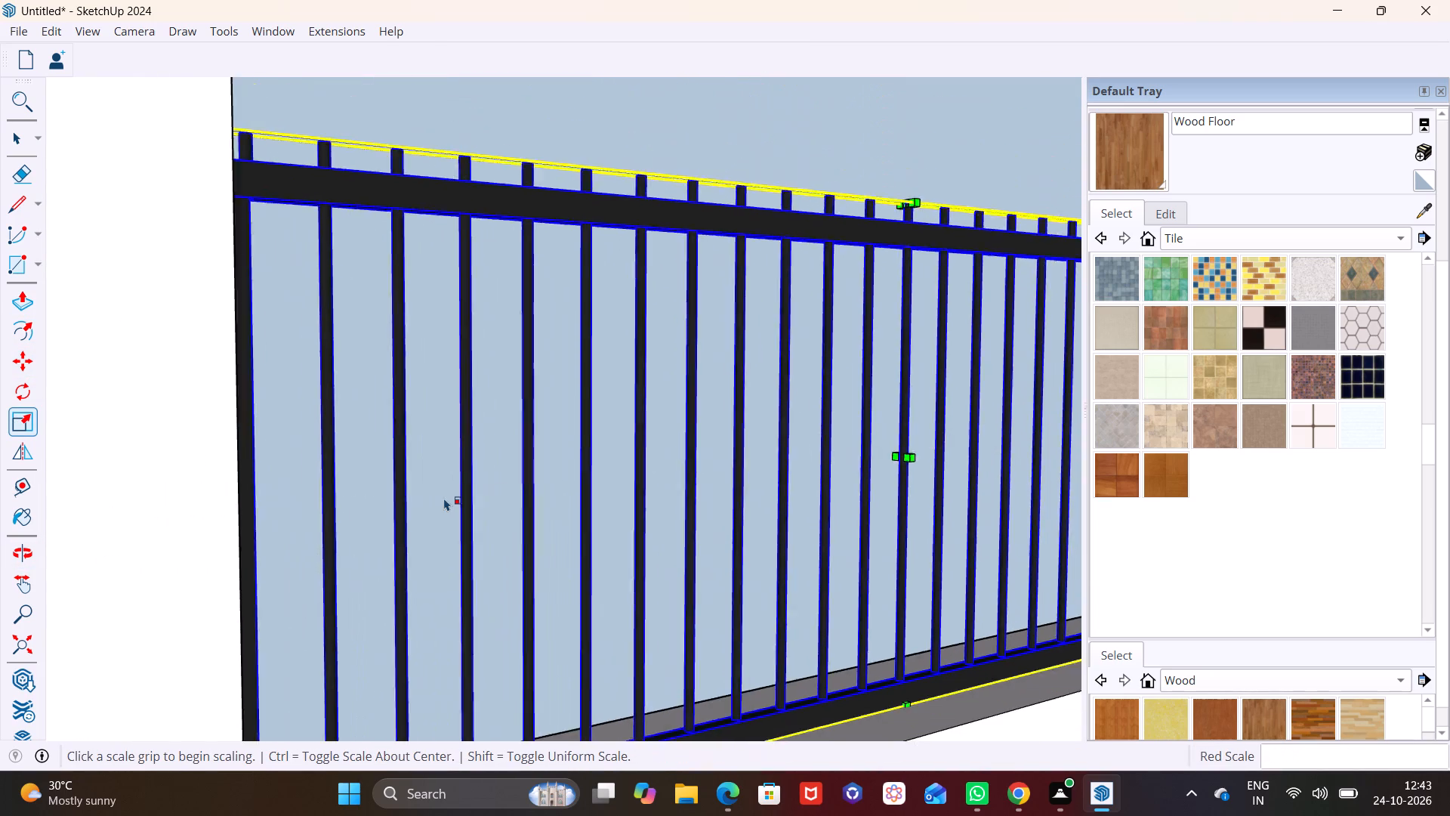
# Scale the grille's length along the red axis by 1.81 to reach the middle post.
pyautogui.scroll(-7, 444, 498)
pyautogui.moveTo(646, 509); pyautogui.dragTo(486, 549, button='middle')
pyautogui.scroll(-9, 646, 506)
pyautogui.keyDown('shift'); pyautogui.moveTo(649, 504); pyautogui.dragTo(473, 504, button='middle'); pyautogui.keyUp('shift')
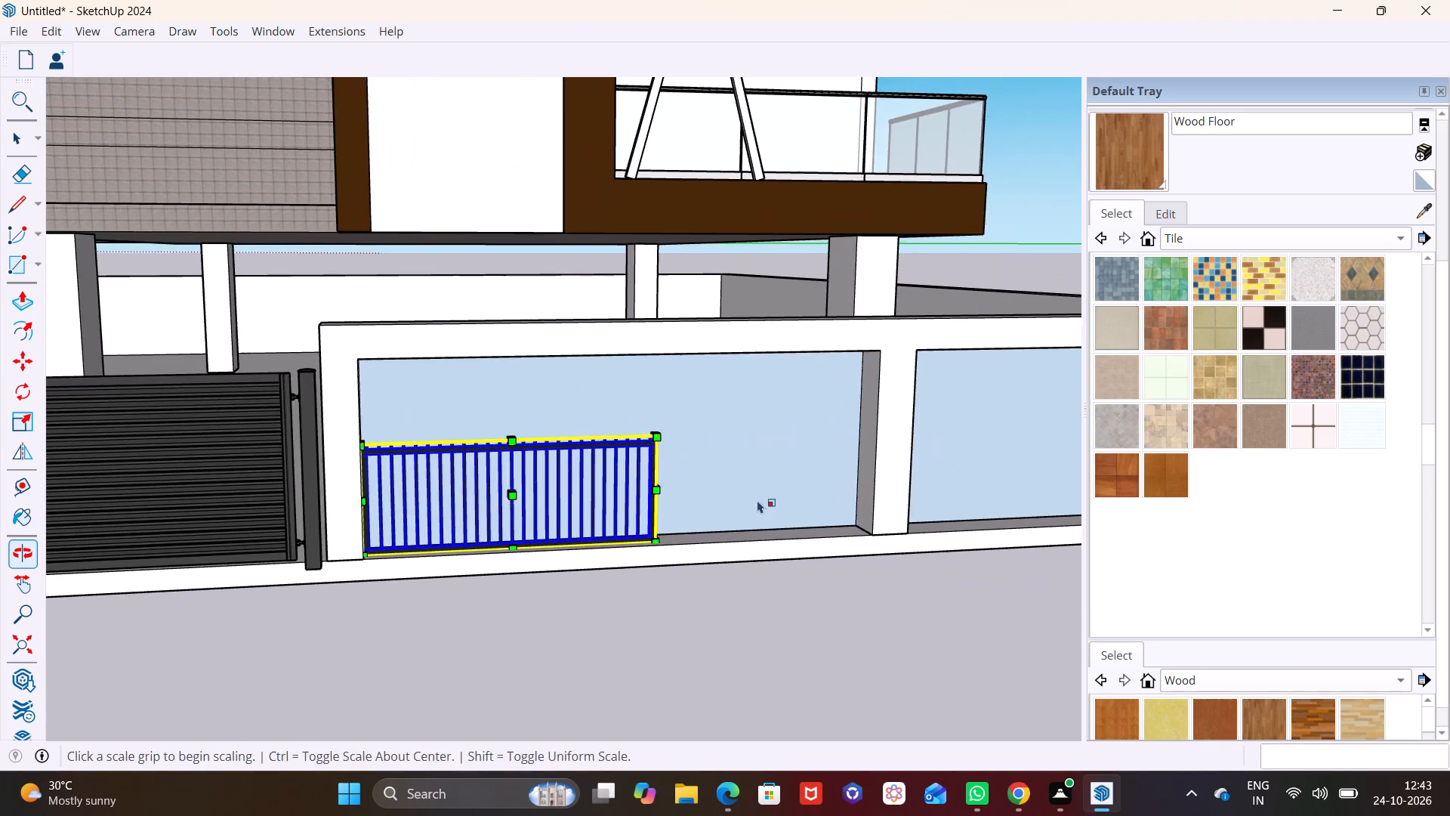
pyautogui.moveTo(757, 500); pyautogui.dragTo(494, 508, button='middle')
pyautogui.scroll(11, 483, 504)
pyautogui.moveTo(523, 496); pyautogui.dragTo(469, 498, button='middle')
pyautogui.scroll(4, 480, 486)
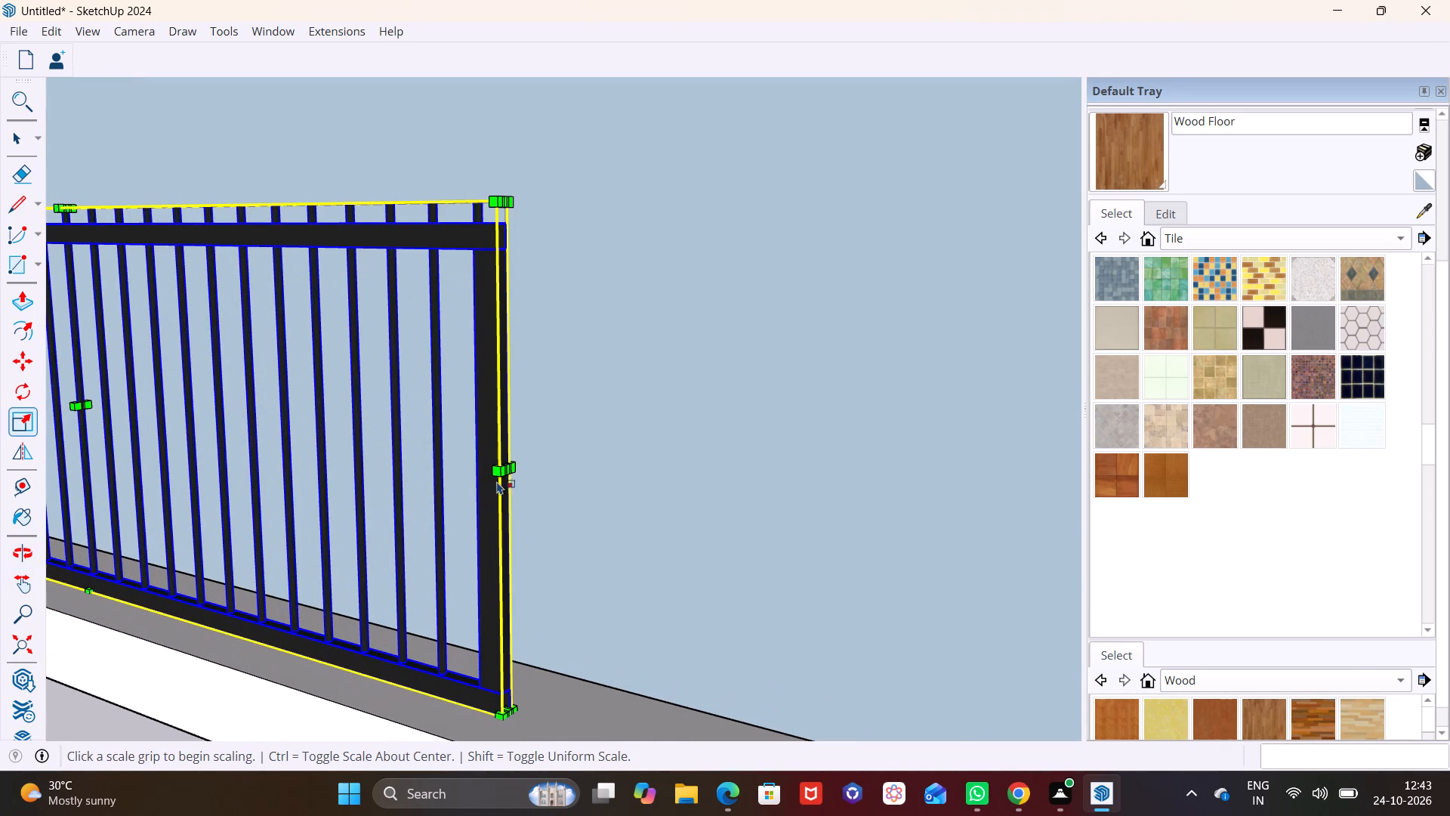
pyautogui.click(511, 477)
pyautogui.scroll(-6, 776, 521)
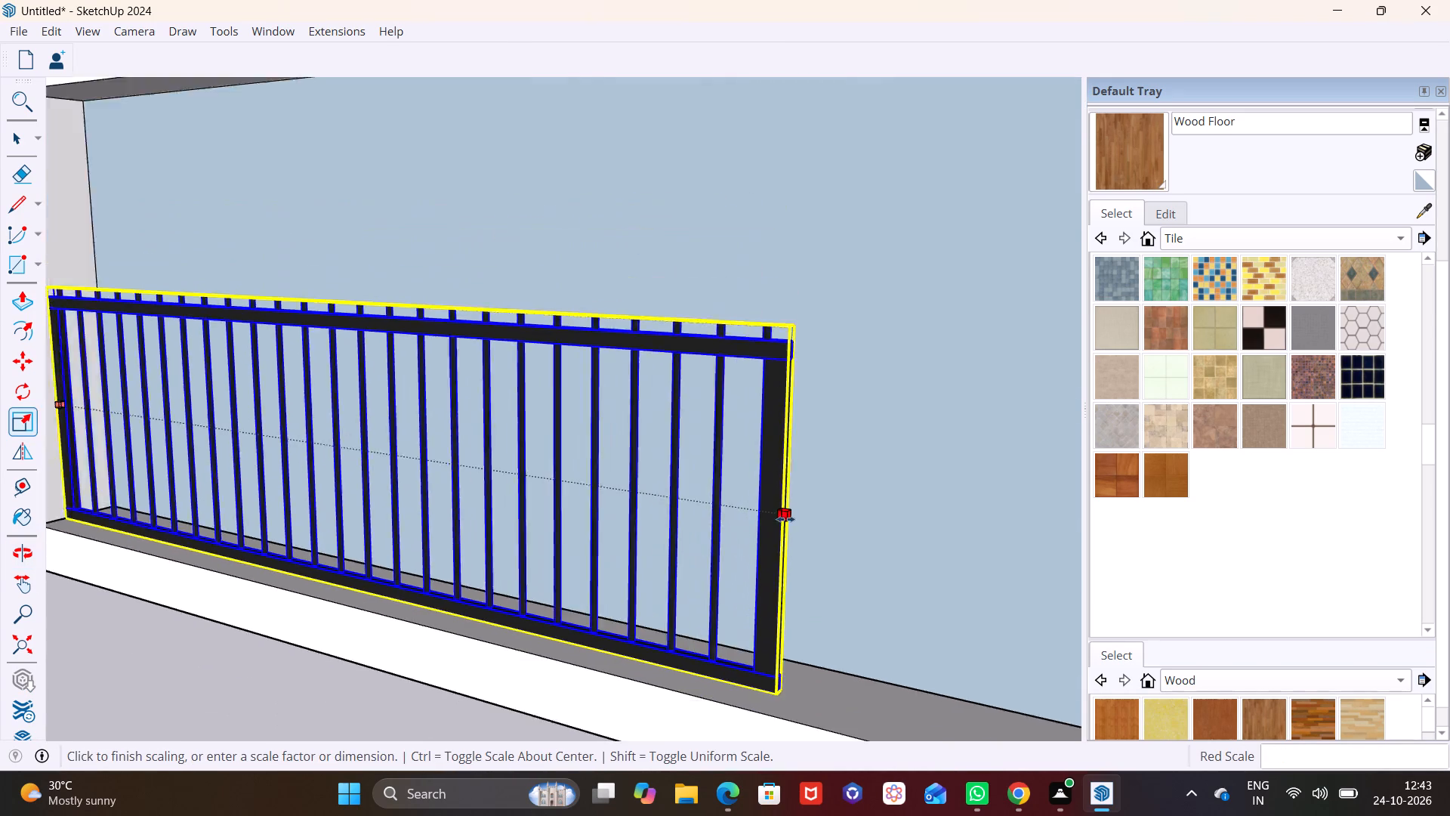
pyautogui.scroll(-13, 785, 519)
pyautogui.click(1029, 558)
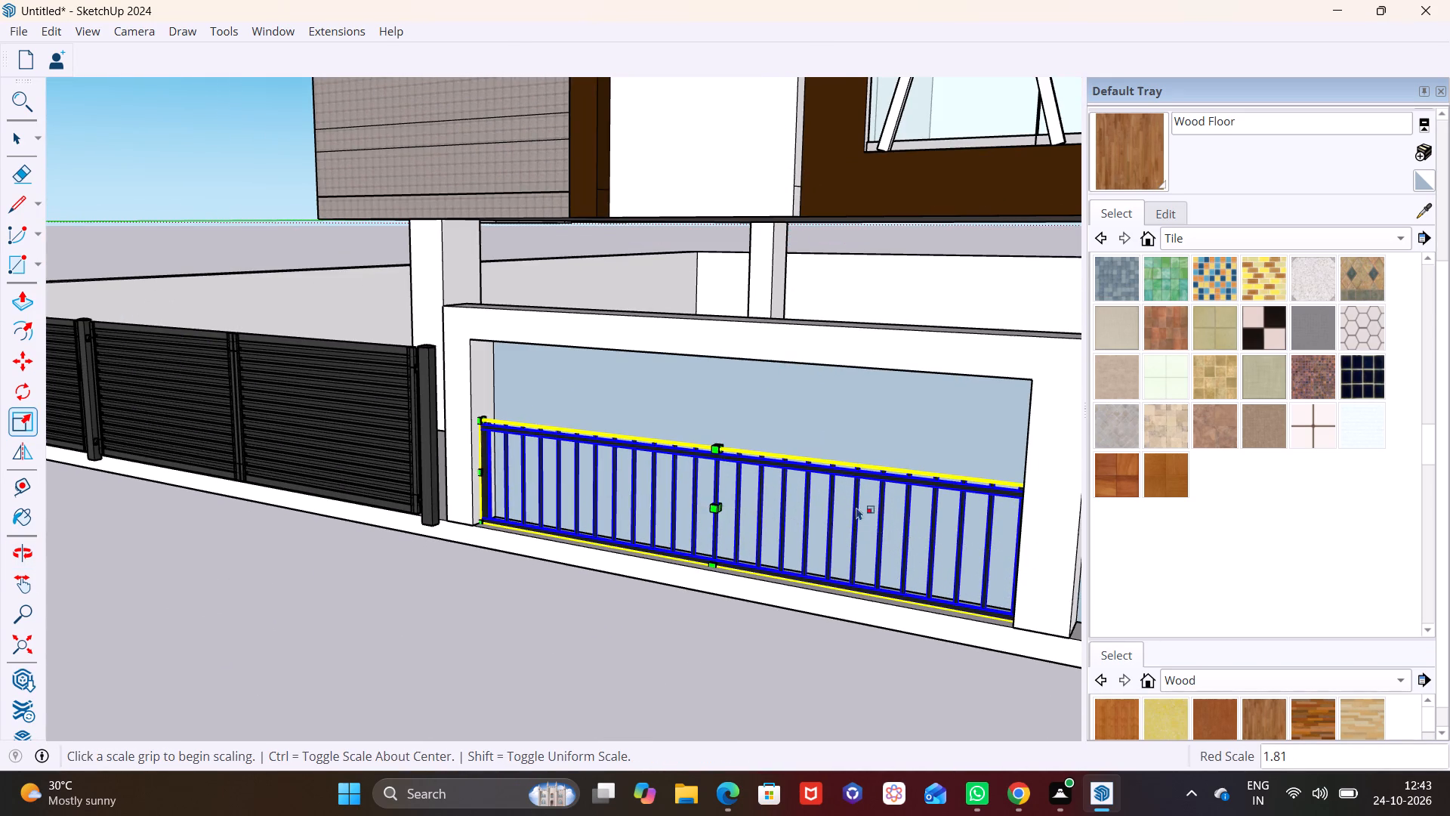
# Scale the grille's height along the blue axis up to the underside of the wall's top beam.
pyautogui.scroll(7, 729, 461)
pyautogui.moveTo(713, 437); pyautogui.dragTo(646, 510, button='middle')
pyautogui.scroll(7, 648, 507)
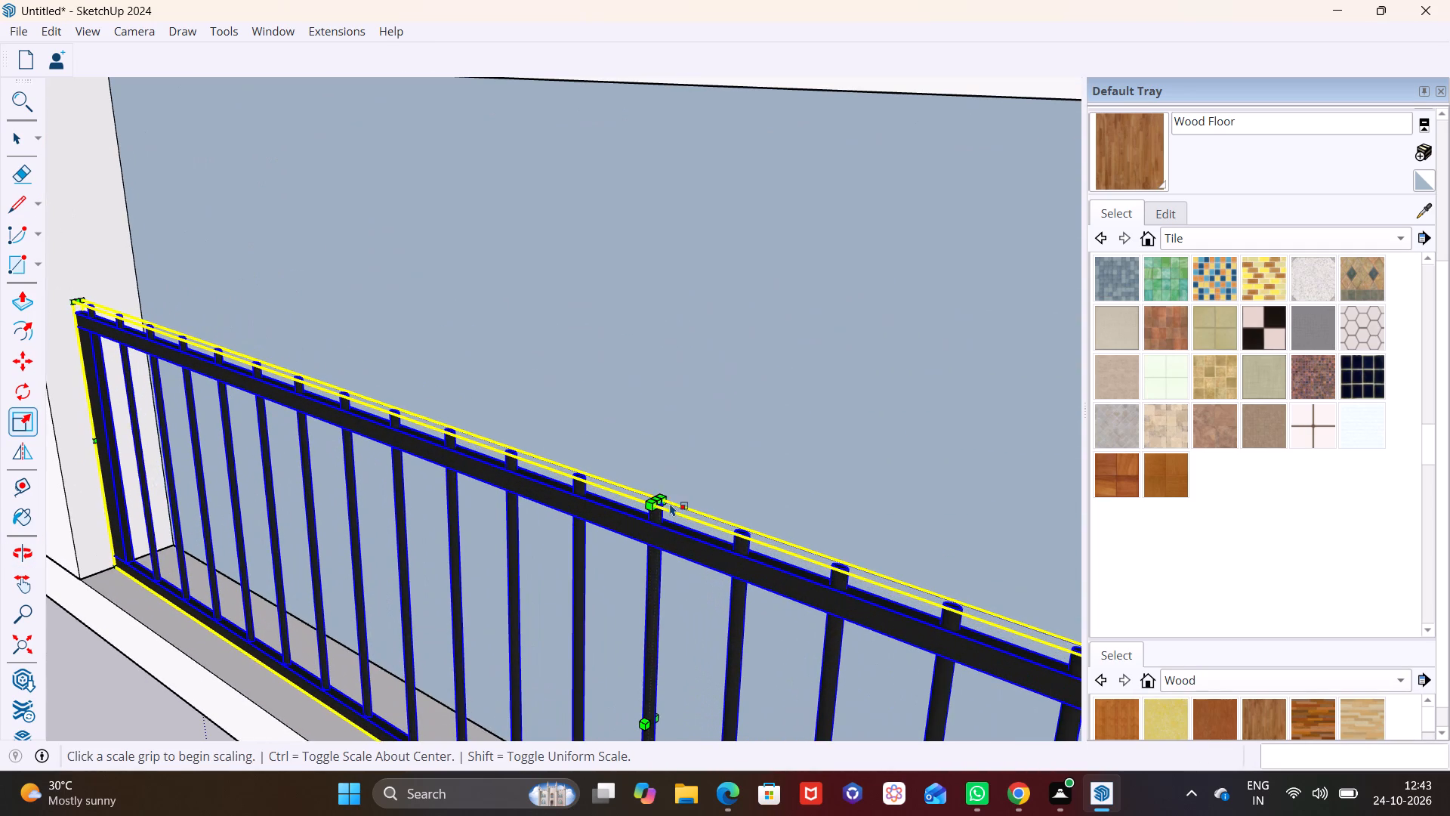
pyautogui.click(663, 503)
pyautogui.scroll(-6, 664, 226)
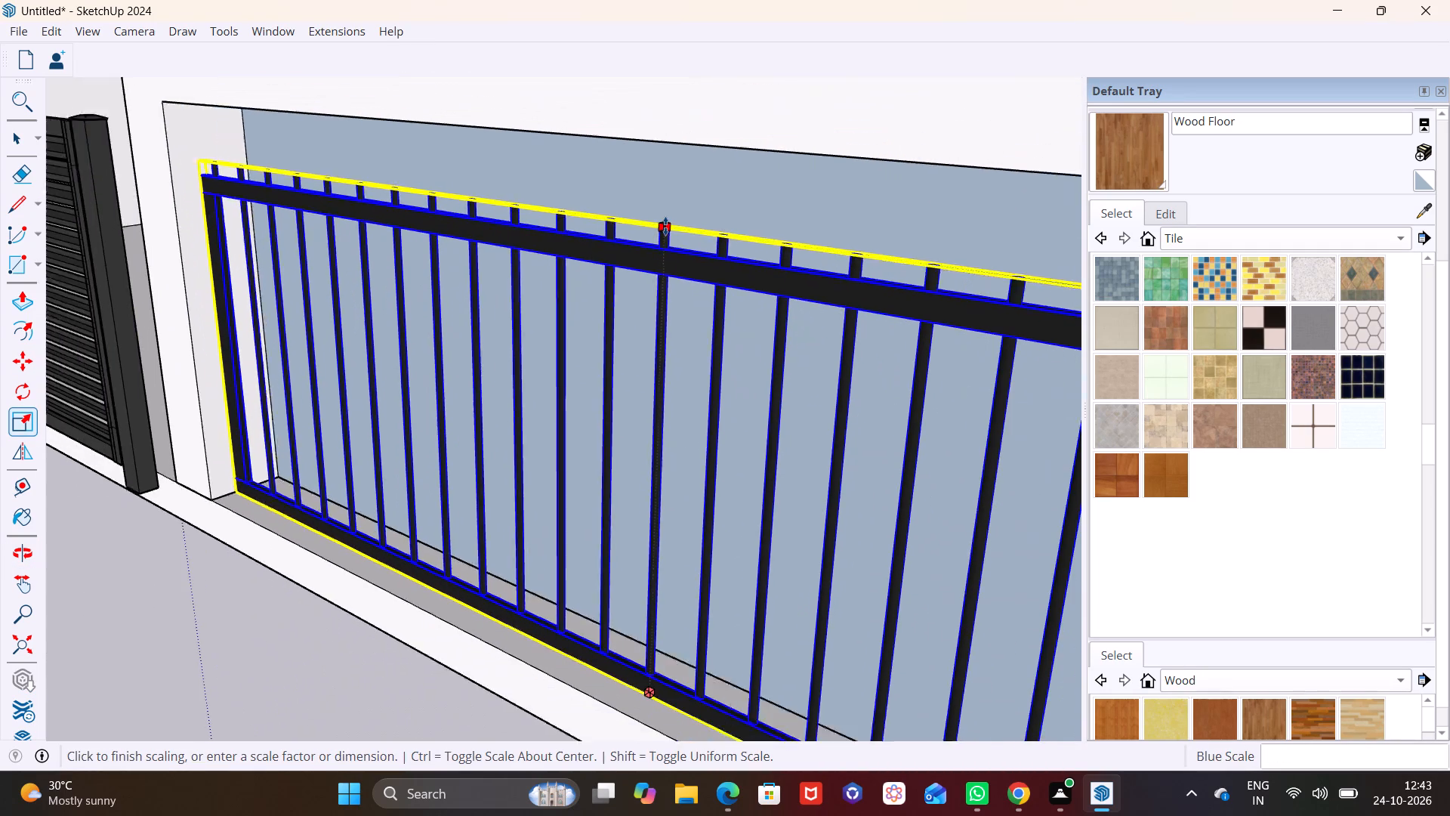
pyautogui.scroll(-1, 665, 226)
pyautogui.click(662, 146)
pyautogui.press('space')
pyautogui.click(399, 625)
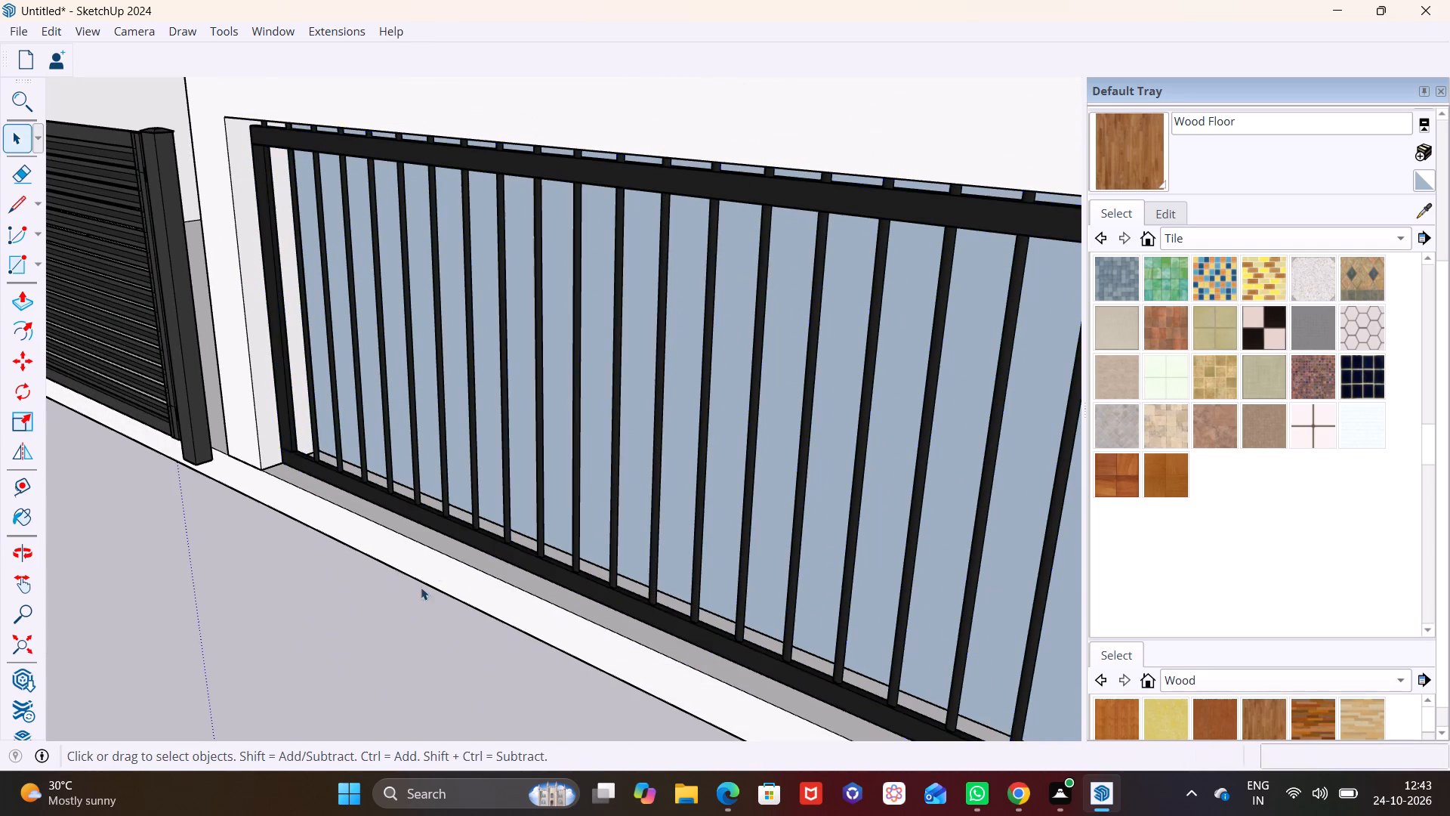
# Copy the grille 17' 11 1/8" along the green axis into the second opening beyond the middle post.
pyautogui.scroll(-5, 435, 567)
pyautogui.moveTo(448, 566); pyautogui.dragTo(841, 426, button='middle')
pyautogui.scroll(-8, 837, 426)
pyautogui.keyDown('shift'); pyautogui.moveTo(739, 468); pyautogui.dragTo(400, 562, button='middle'); pyautogui.keyUp('shift')
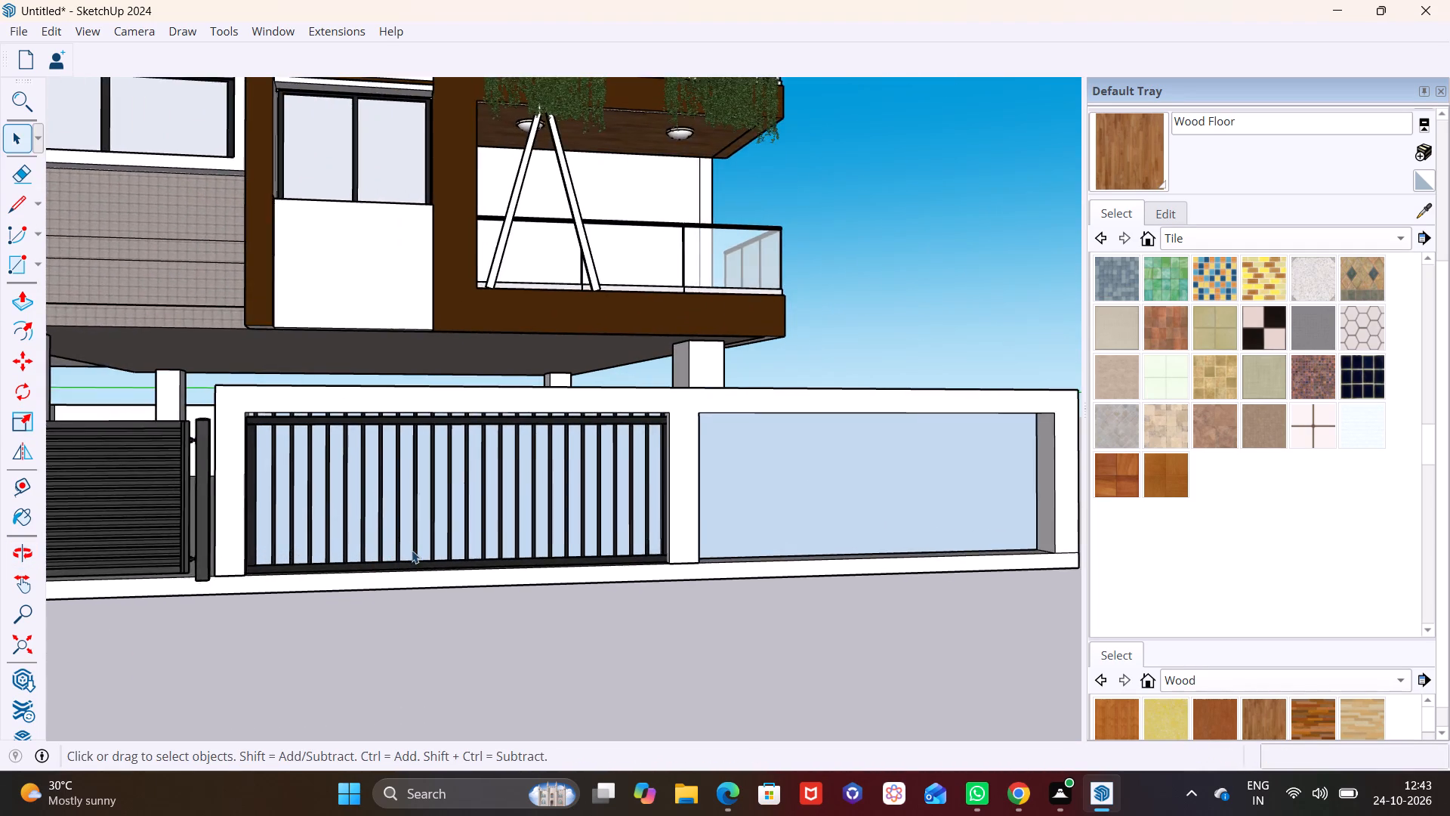
pyautogui.scroll(-2, 412, 550)
pyautogui.moveTo(546, 603); pyautogui.dragTo(461, 617, button='middle')
pyautogui.scroll(-2, 472, 620)
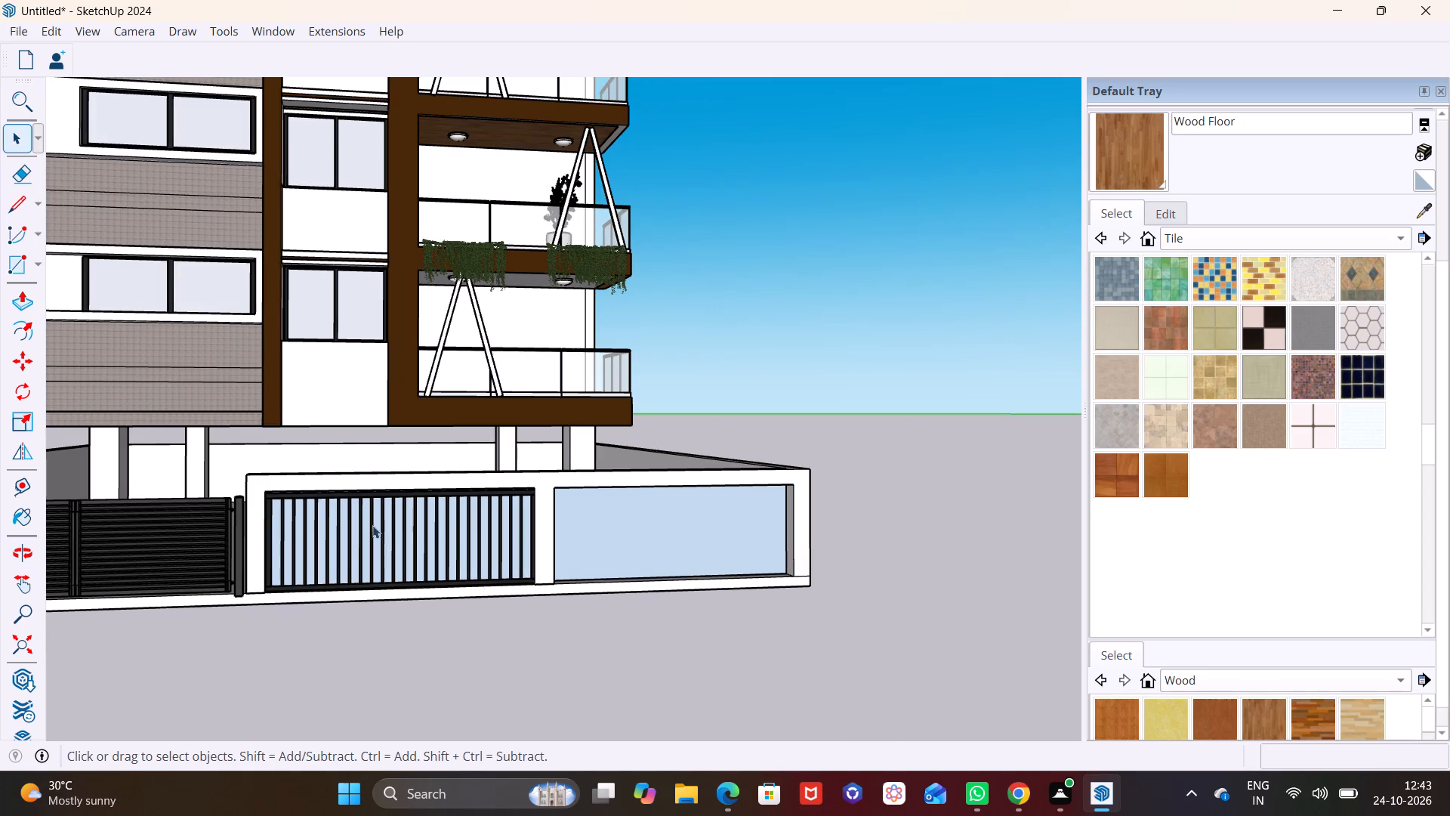
pyautogui.click(369, 525)
pyautogui.press('m')
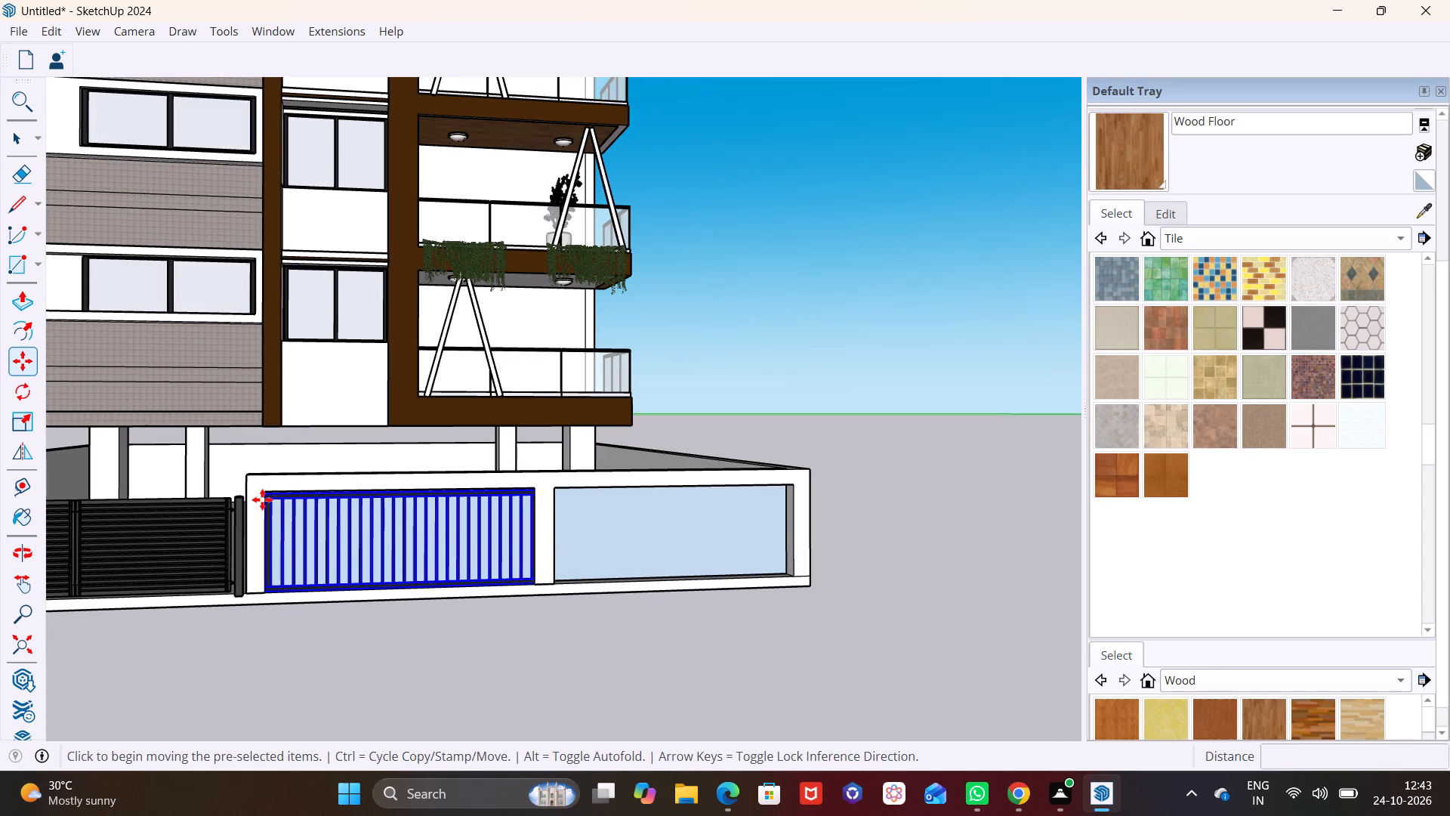
pyautogui.click(270, 497)
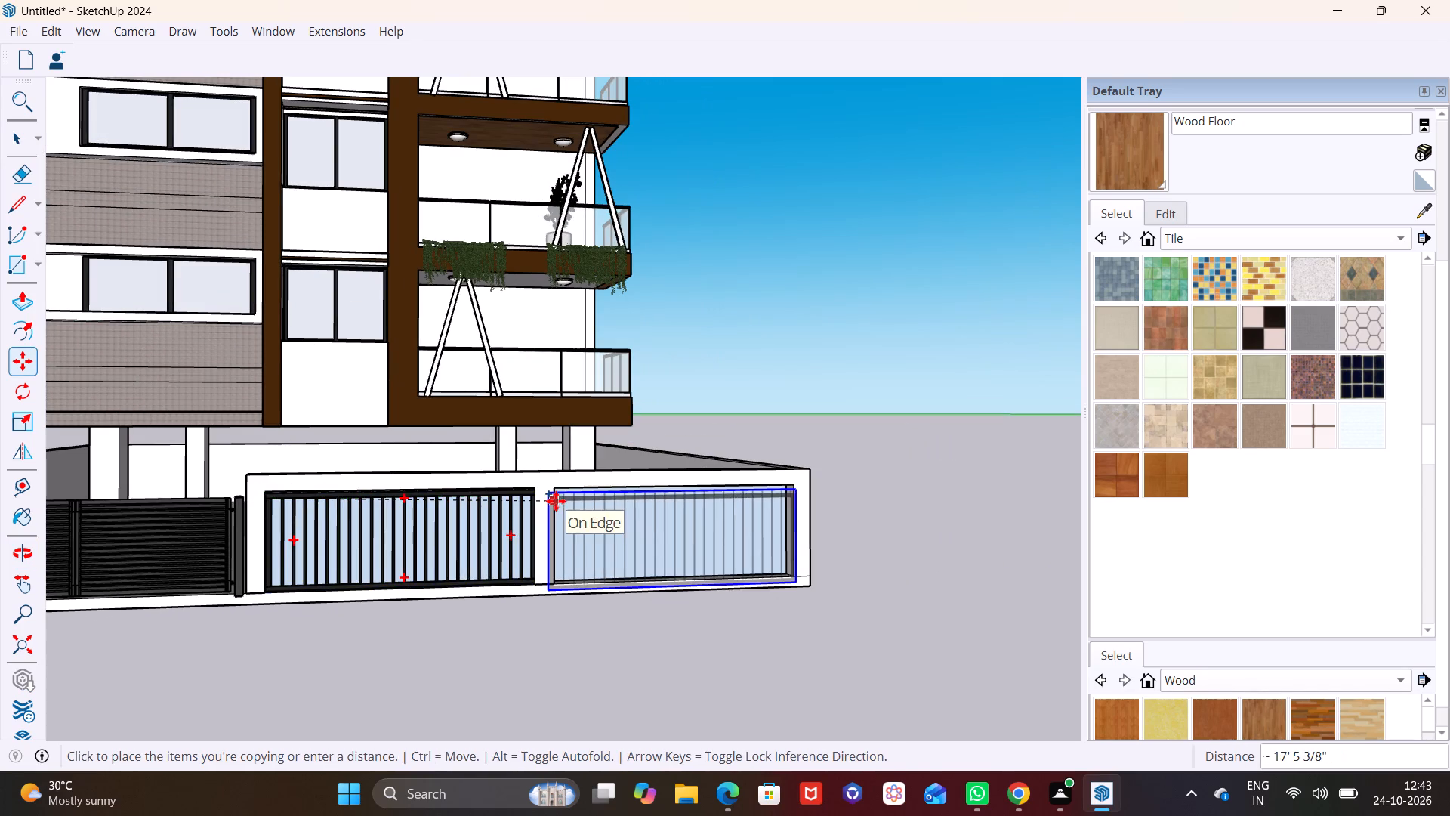
pyautogui.scroll(10, 557, 501)
pyautogui.click(567, 486)
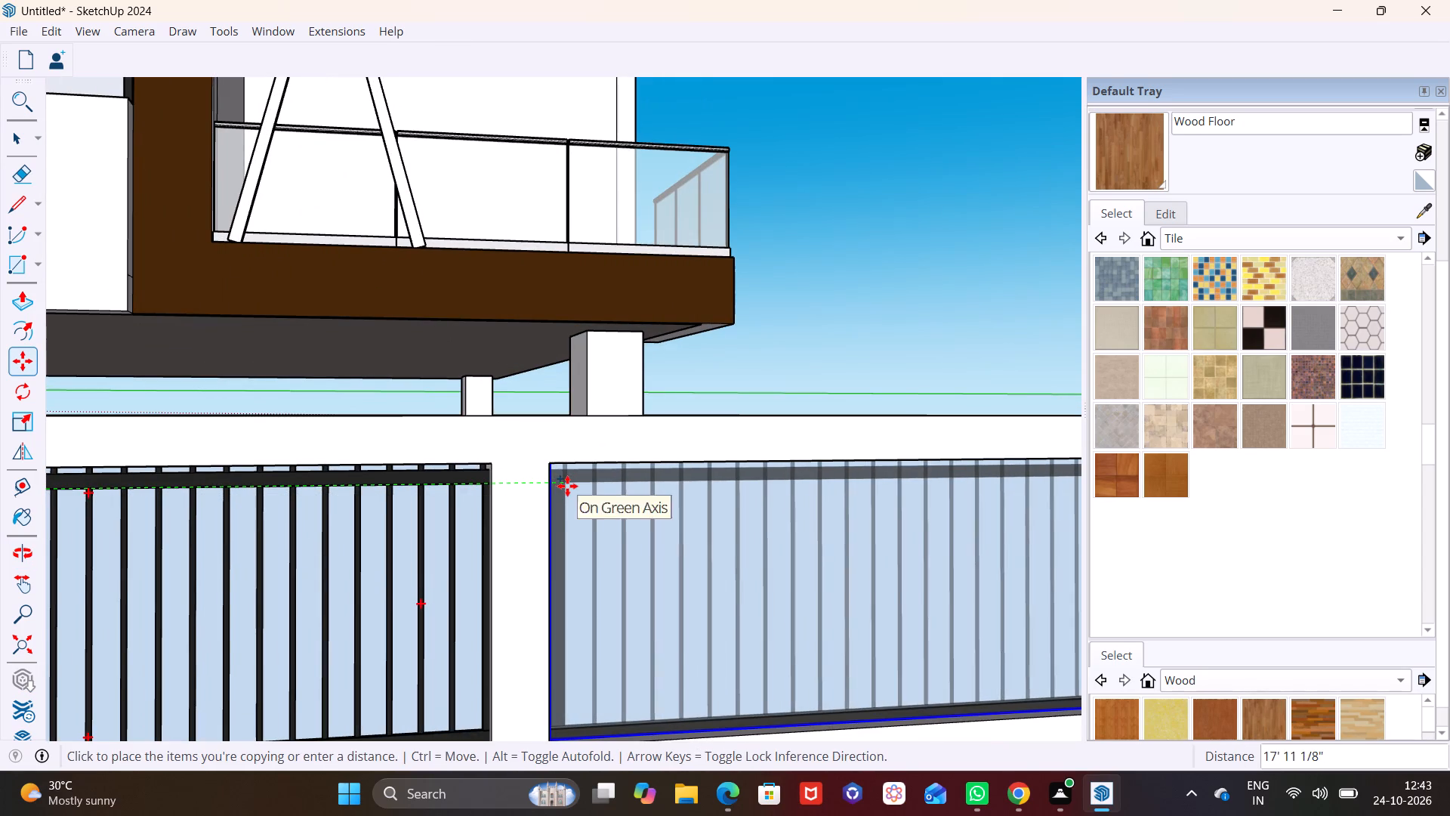
pyautogui.press('space')
pyautogui.click(719, 386)
# Examine the grilled front wall and the whole building from several angles.
pyautogui.scroll(-15, 734, 424)
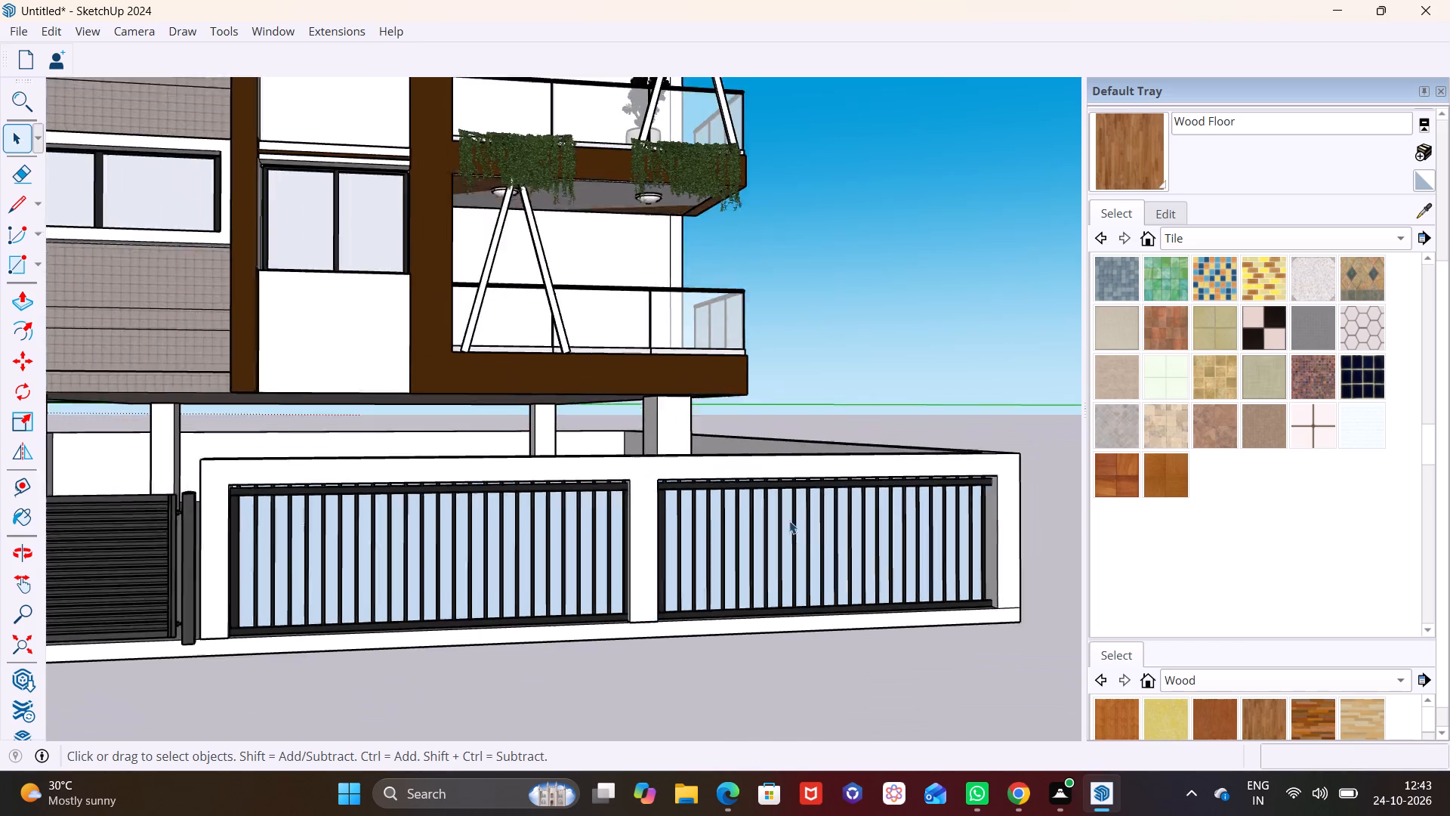
pyautogui.moveTo(802, 537); pyautogui.dragTo(589, 565, button='middle')
pyautogui.scroll(-6, 589, 565)
pyautogui.moveTo(551, 574); pyautogui.dragTo(767, 623, button='middle')
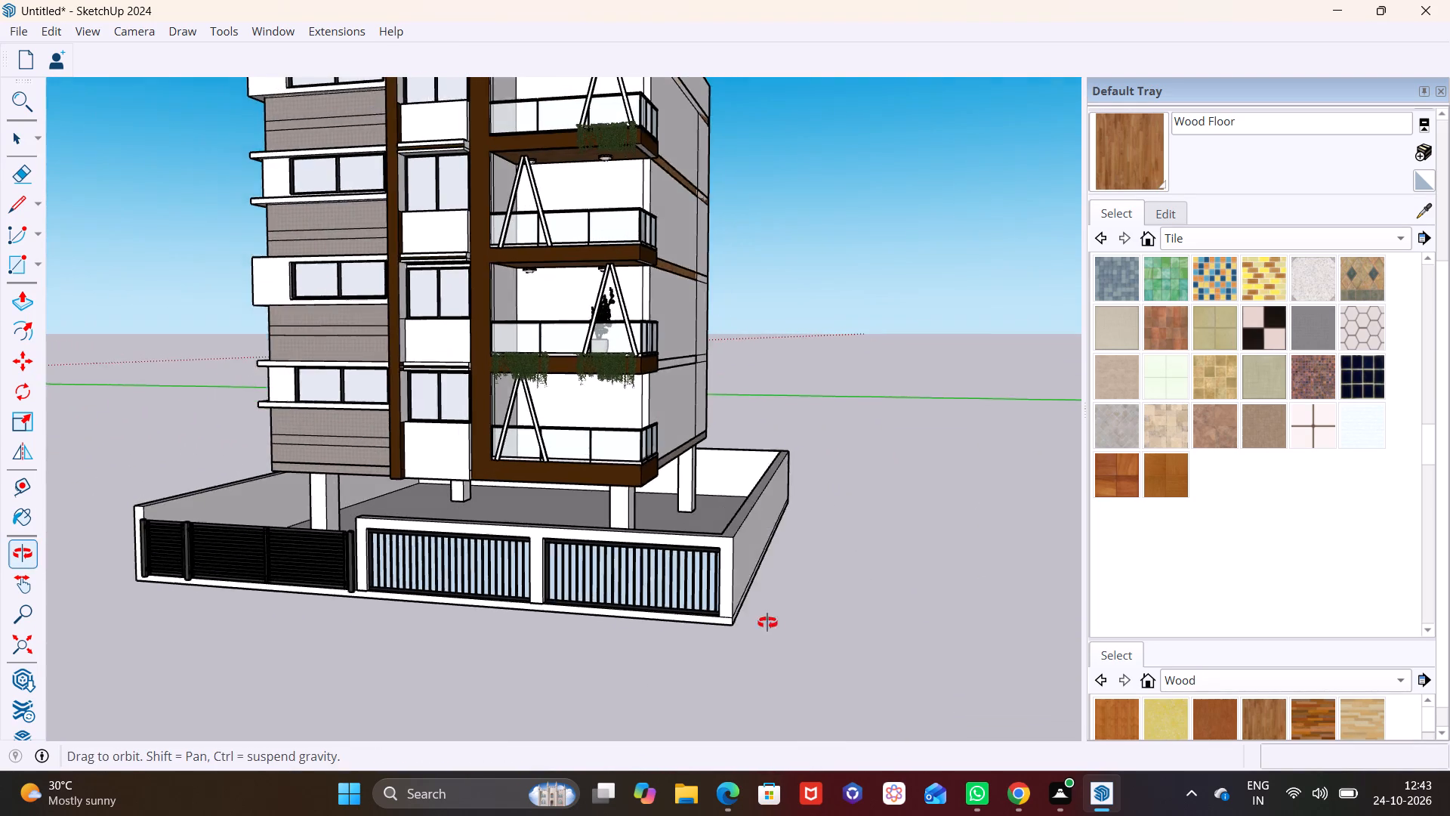
pyautogui.moveTo(767, 623); pyautogui.dragTo(791, 622, button='middle')
pyautogui.scroll(-3, 619, 626)
pyautogui.keyDown('shift'); pyautogui.moveTo(574, 625); pyautogui.dragTo(629, 666, button='middle'); pyautogui.keyUp('shift')
pyautogui.scroll(-3, 467, 551)
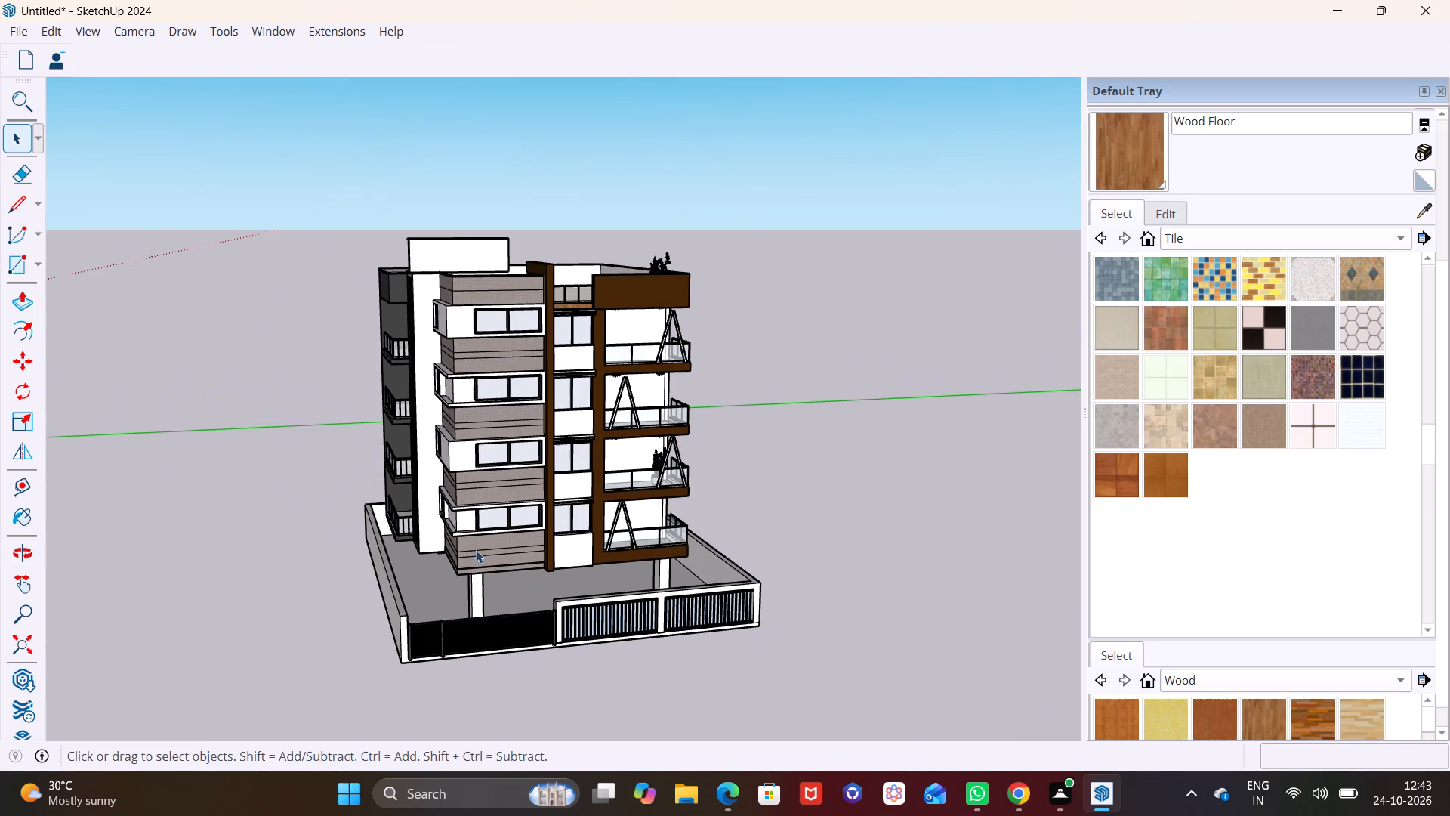
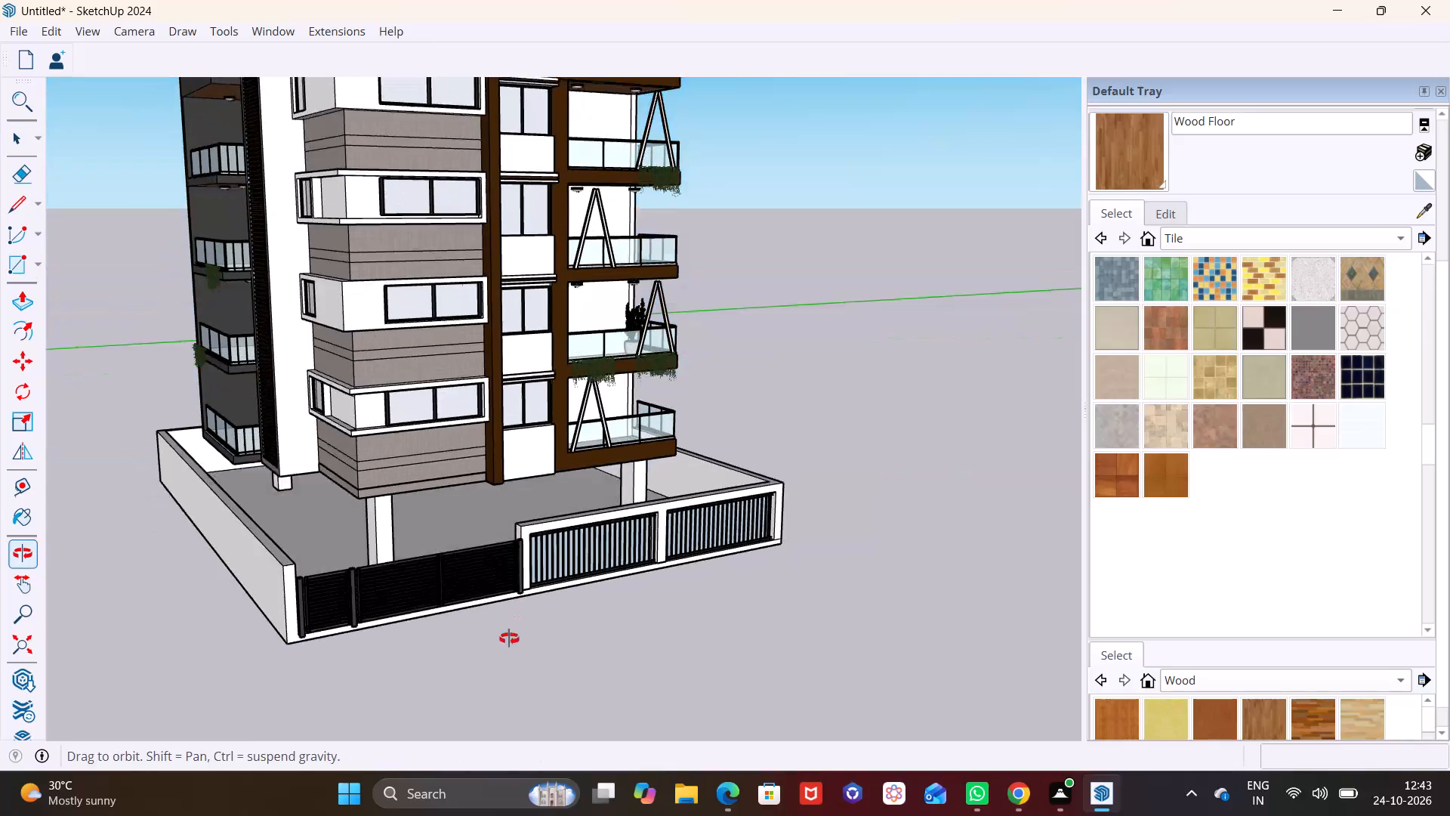
# Scale the front gate's height along the blue axis by about 1.20.
pyautogui.scroll(1, 409, 585)
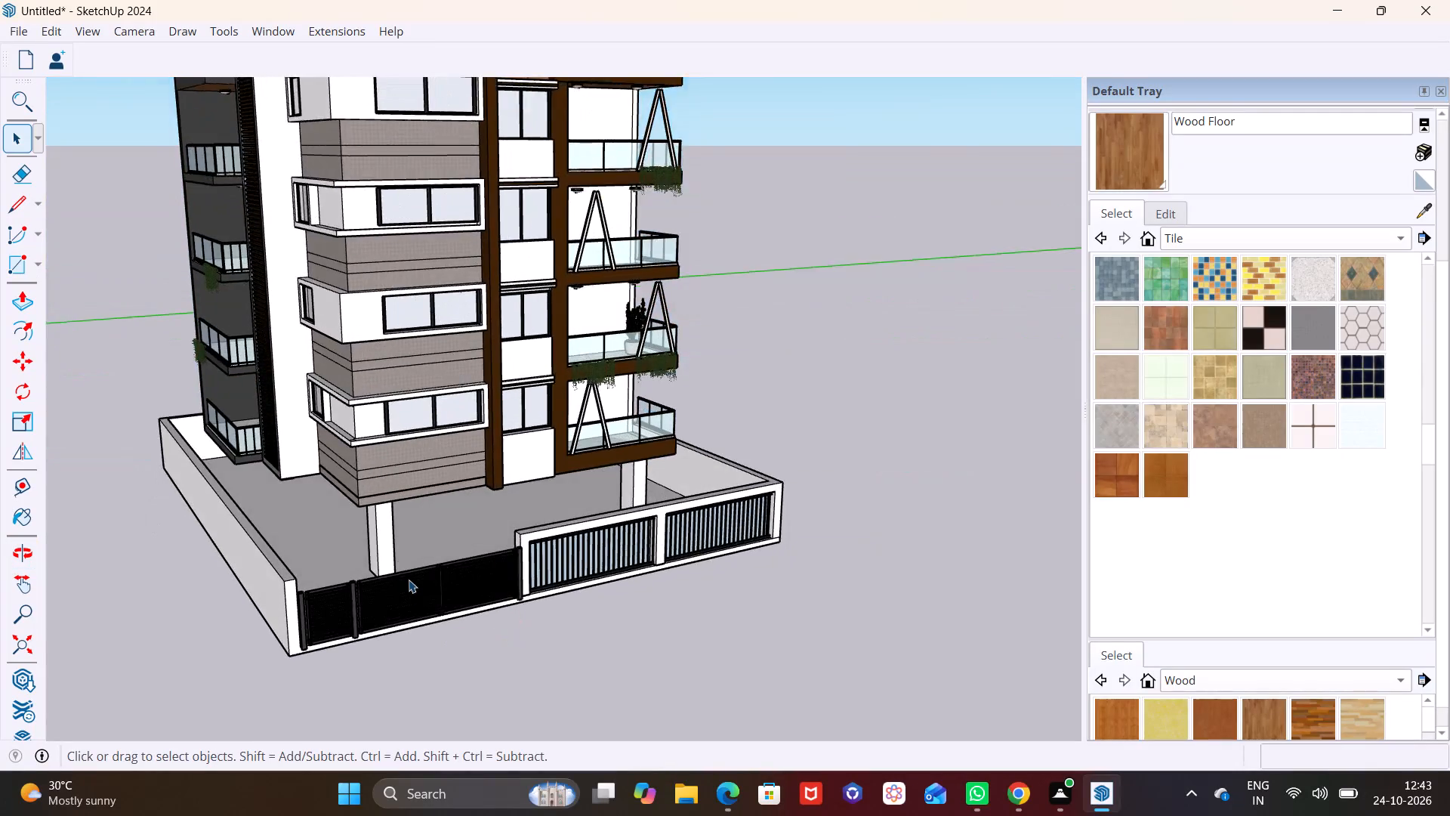
pyautogui.scroll(4, 409, 580)
pyautogui.keyDown('shift'); pyautogui.moveTo(411, 552); pyautogui.dragTo(443, 473, button='middle'); pyautogui.keyUp('shift')
pyautogui.moveTo(452, 549); pyautogui.dragTo(335, 587, button='middle')
pyautogui.click(317, 518)
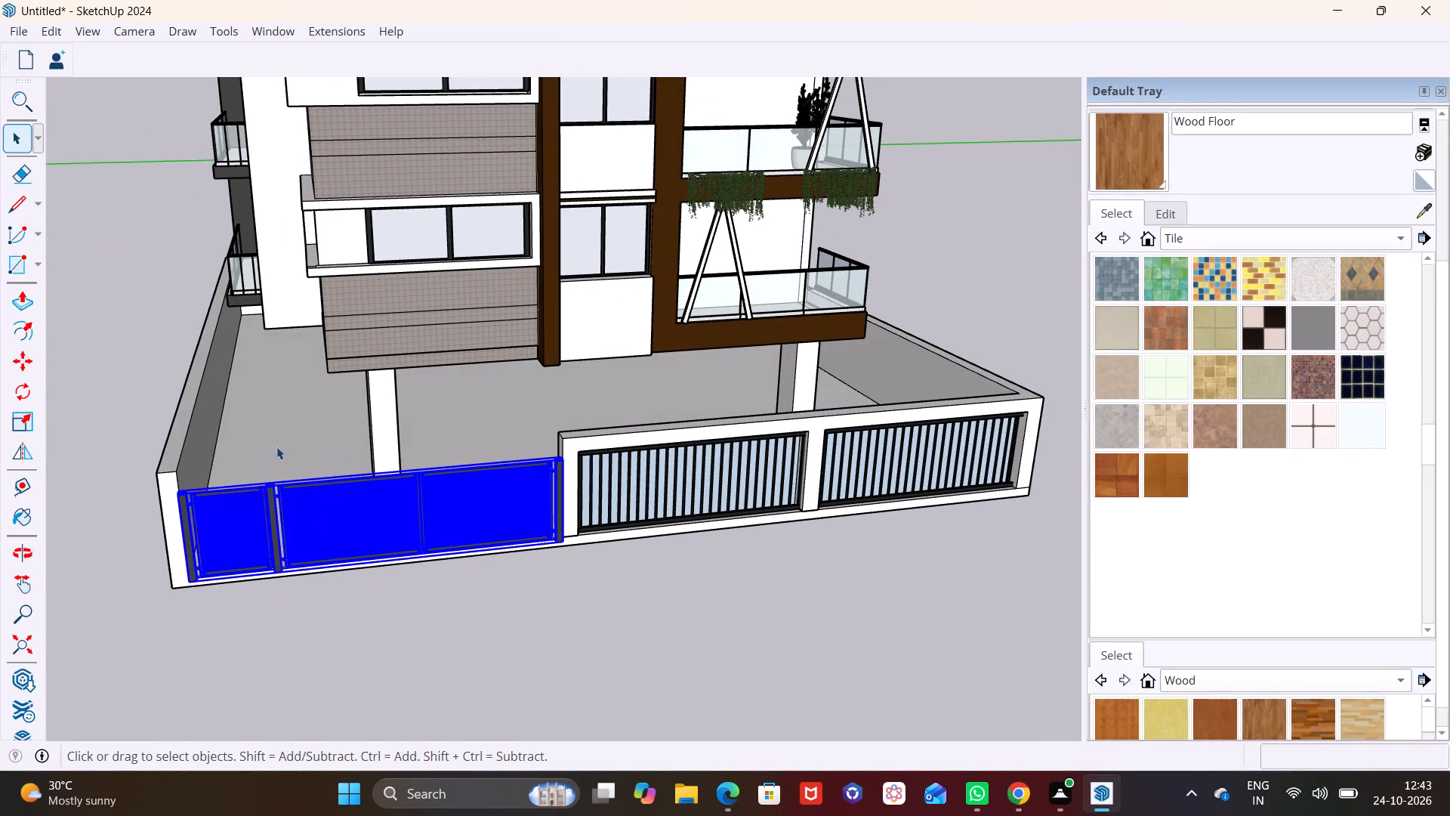
pyautogui.click(27, 421)
pyautogui.scroll(11, 254, 482)
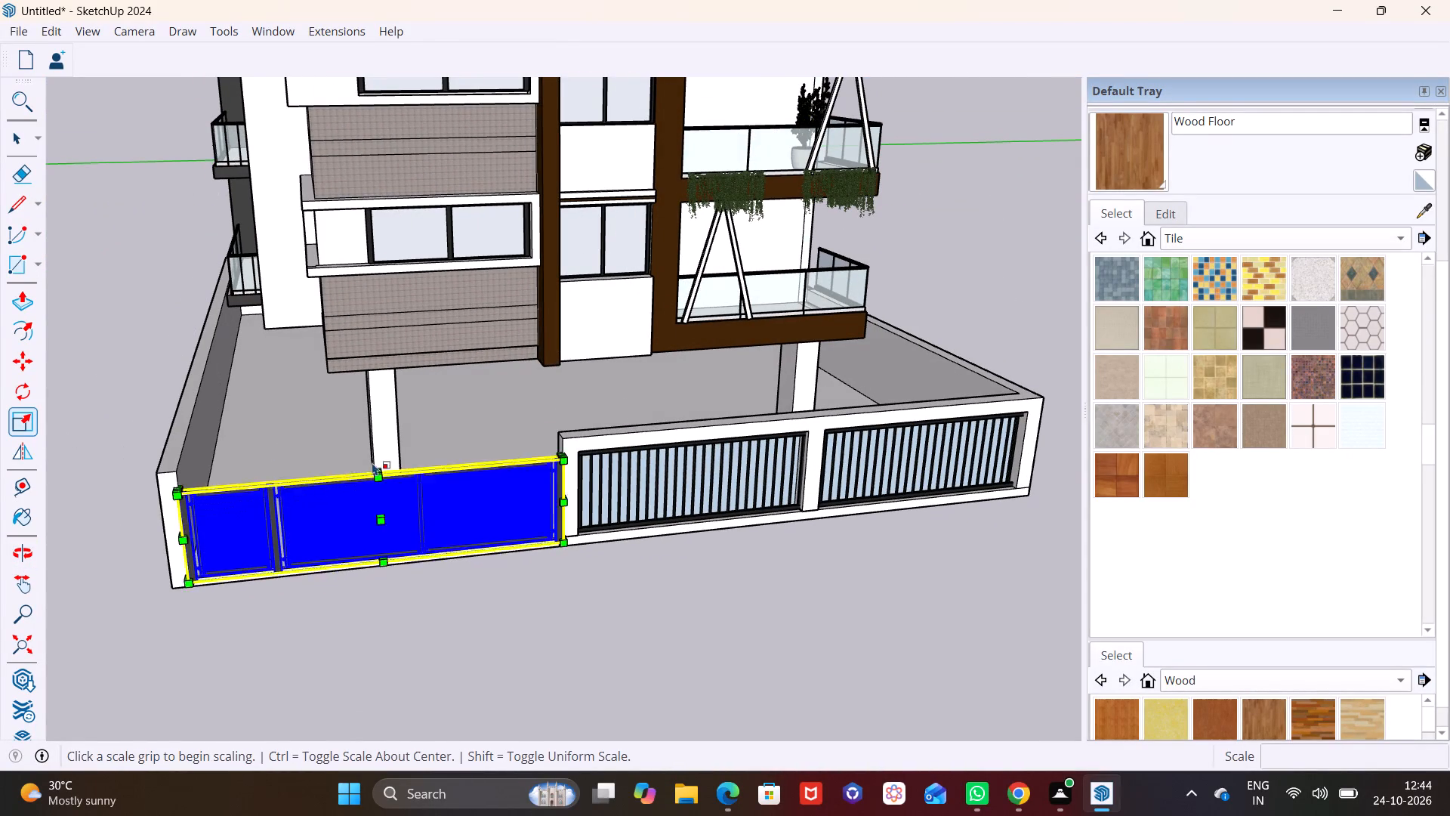
pyautogui.scroll(2, 372, 462)
pyautogui.moveTo(396, 464); pyautogui.dragTo(395, 508, button='middle')
pyautogui.scroll(6, 483, 528)
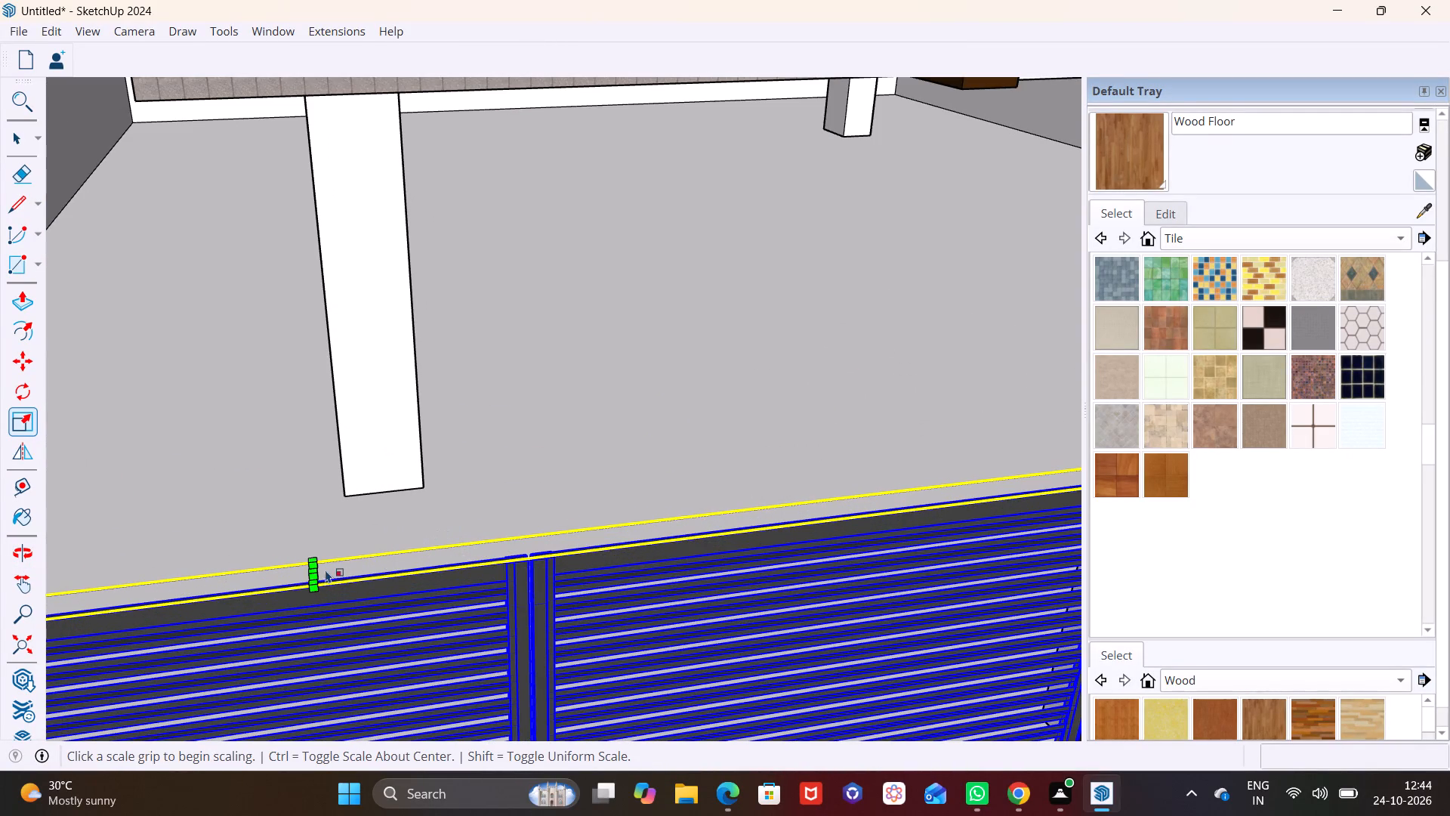
pyautogui.click(319, 570)
pyautogui.scroll(-7, 317, 543)
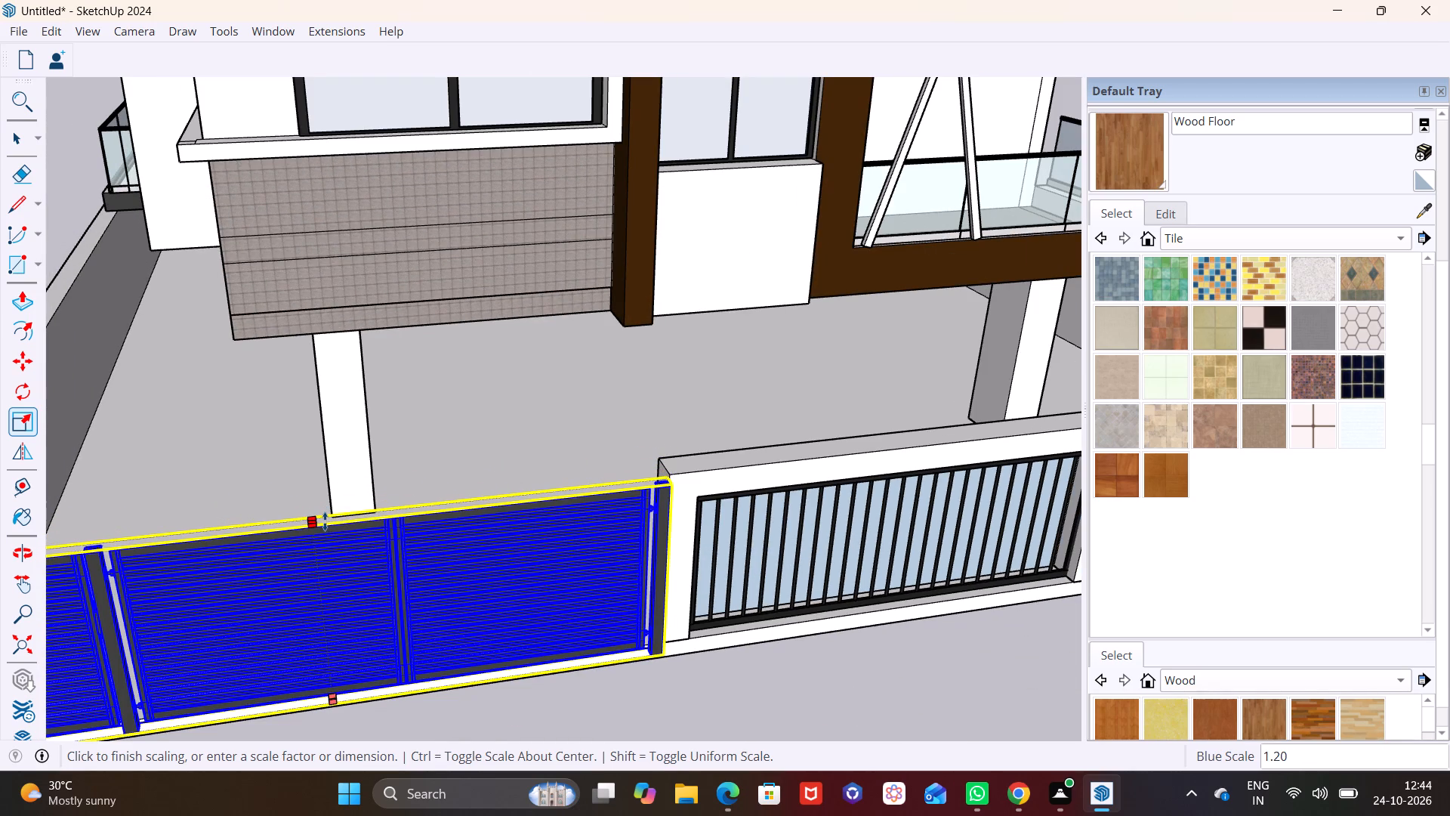
pyautogui.click(325, 521)
pyautogui.press('space')
pyautogui.click(433, 486)
# Move the gate by the bottom corner of its end post to the base corner of the grilled wall's first post.
pyautogui.scroll(-4, 486, 540)
pyautogui.moveTo(532, 616); pyautogui.dragTo(457, 499, button='middle')
pyautogui.scroll(-2, 460, 501)
pyautogui.moveTo(594, 618); pyautogui.dragTo(532, 546, button='middle')
pyautogui.scroll(12, 492, 508)
pyautogui.moveTo(516, 500); pyautogui.dragTo(481, 499, button='middle')
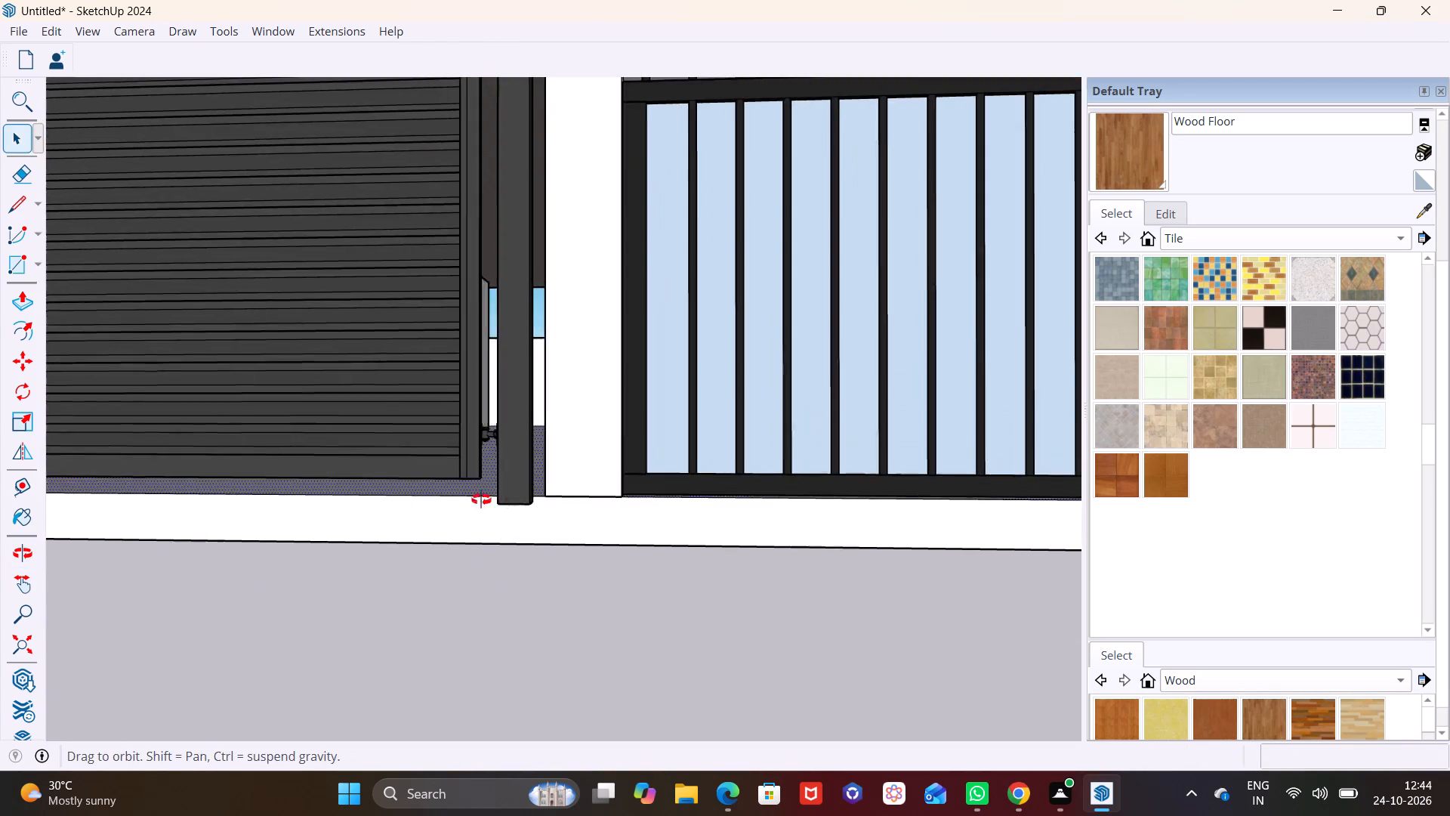
pyautogui.moveTo(481, 499); pyautogui.dragTo(338, 549, button='middle')
pyautogui.scroll(4, 430, 508)
pyautogui.click(435, 506)
pyautogui.press('m')
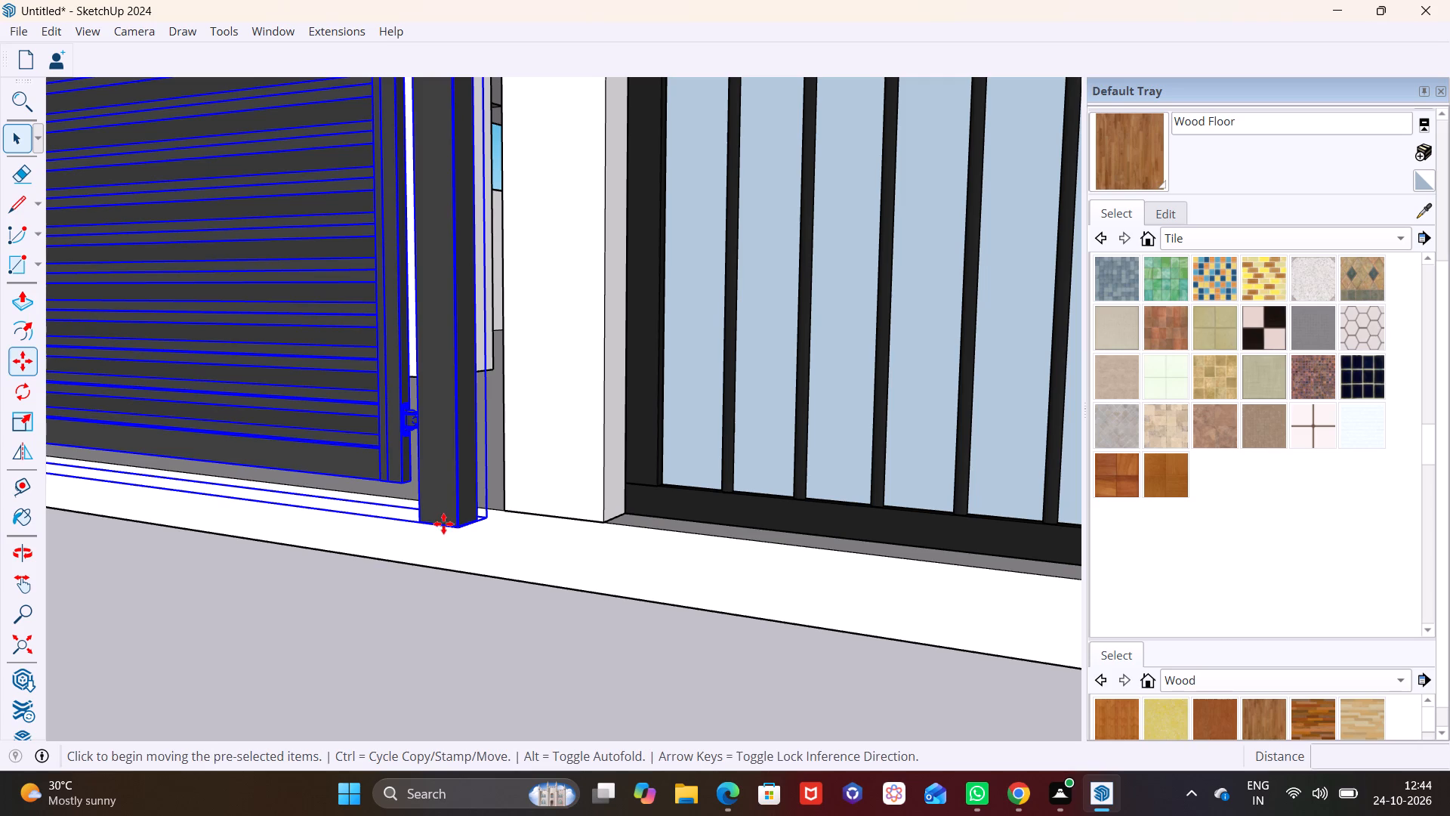
pyautogui.click(455, 523)
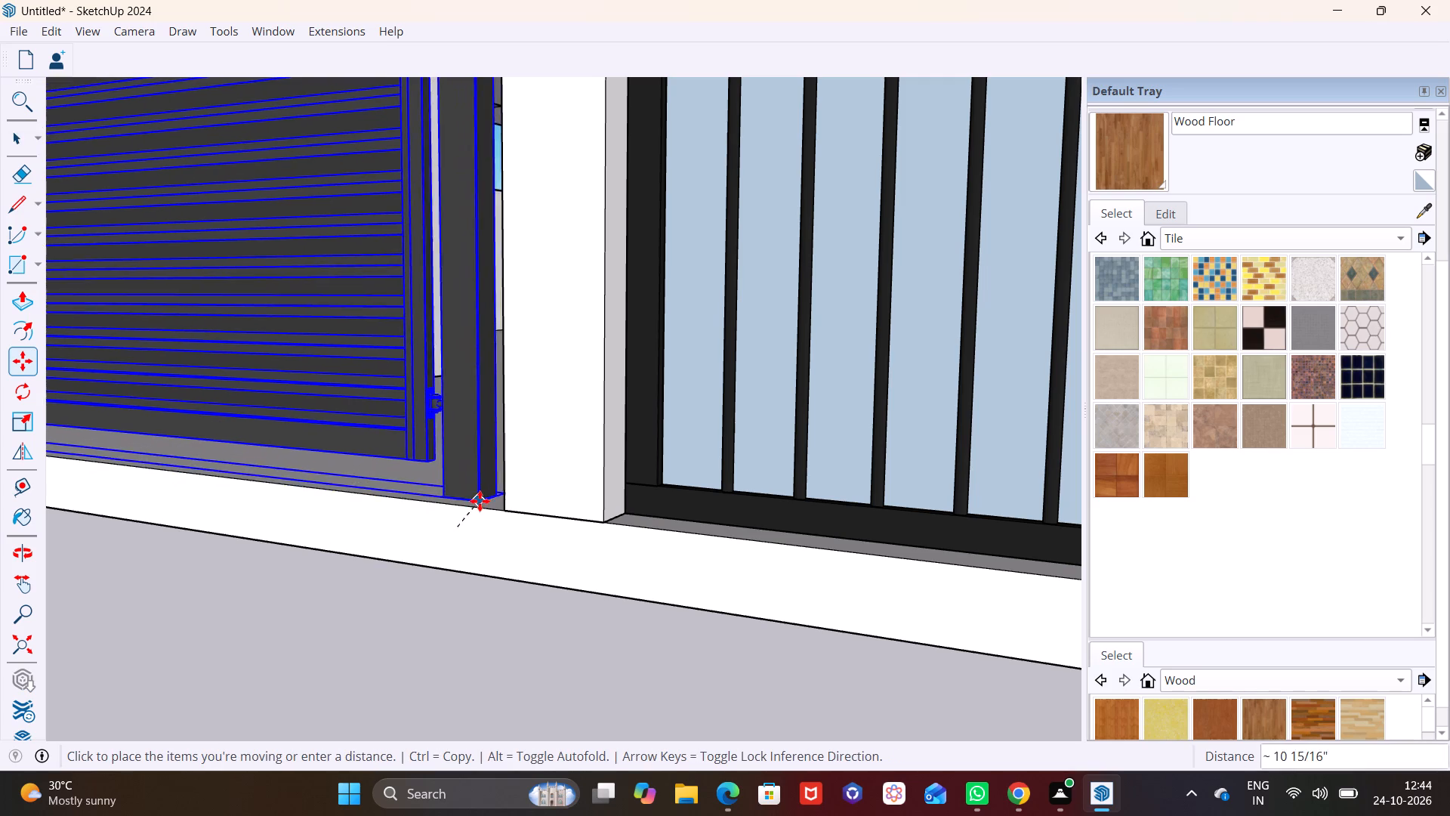
pyautogui.click(504, 508)
pyautogui.press('space')
pyautogui.click(444, 601)
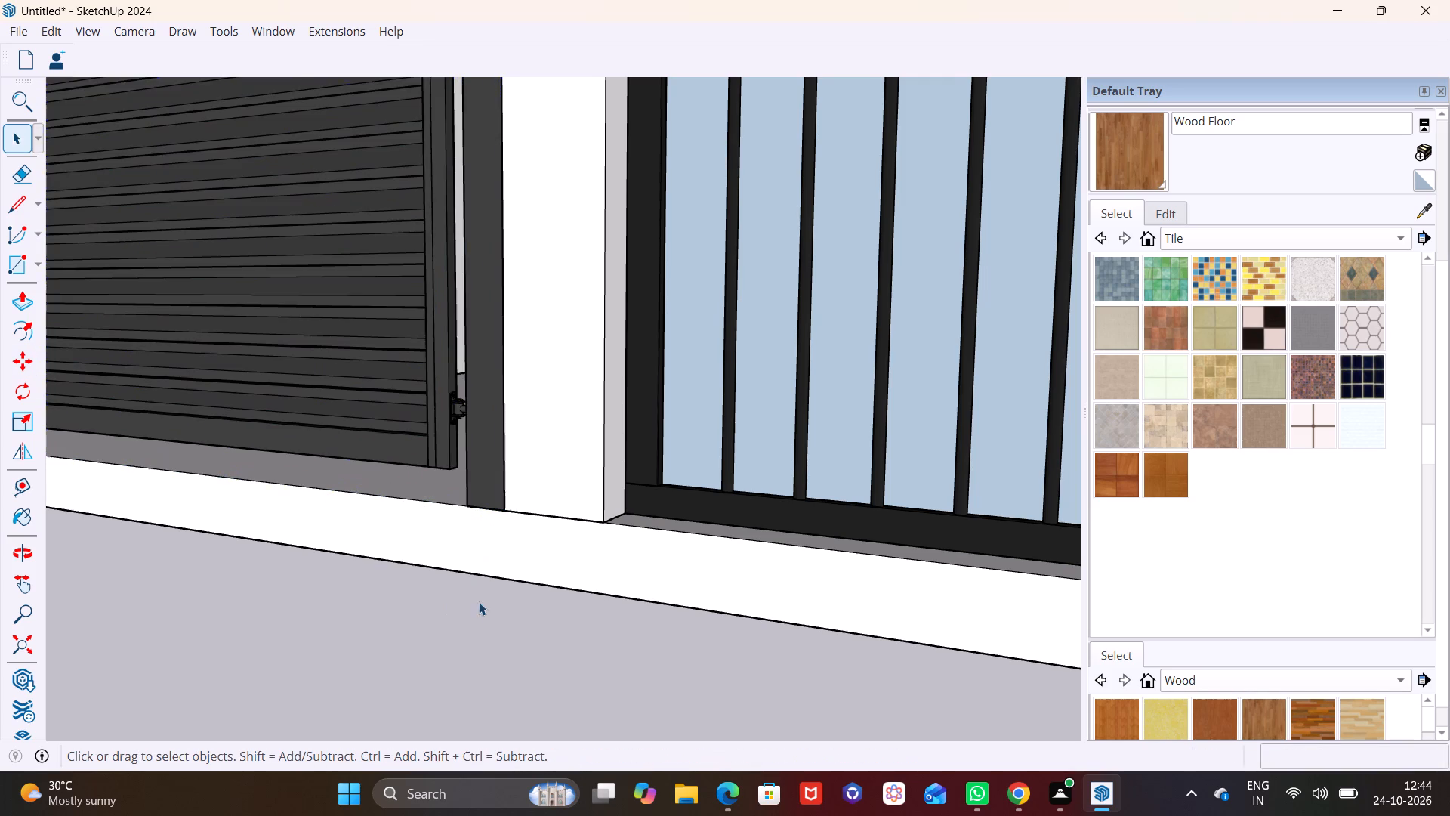
# Examine the repositioned gate, front wall and building from several angles.
pyautogui.scroll(-14, 485, 607)
pyautogui.moveTo(457, 614); pyautogui.dragTo(572, 589, button='middle')
pyautogui.scroll(-3, 484, 586)
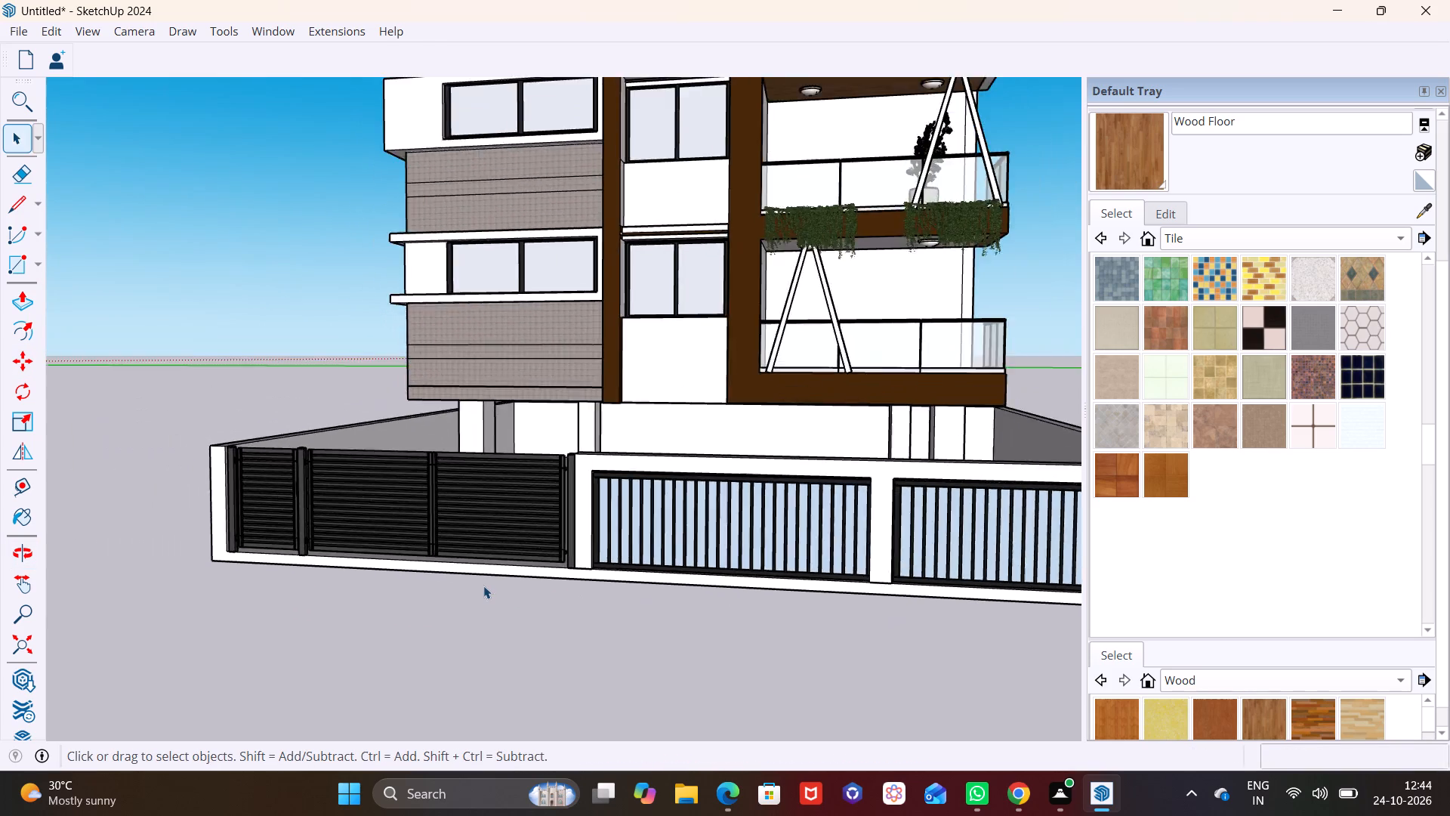
pyautogui.scroll(-3, 483, 586)
pyautogui.keyDown('shift'); pyautogui.moveTo(481, 586); pyautogui.dragTo(233, 557, button='middle'); pyautogui.keyUp('shift')
pyautogui.moveTo(372, 585); pyautogui.dragTo(671, 564, button='middle')
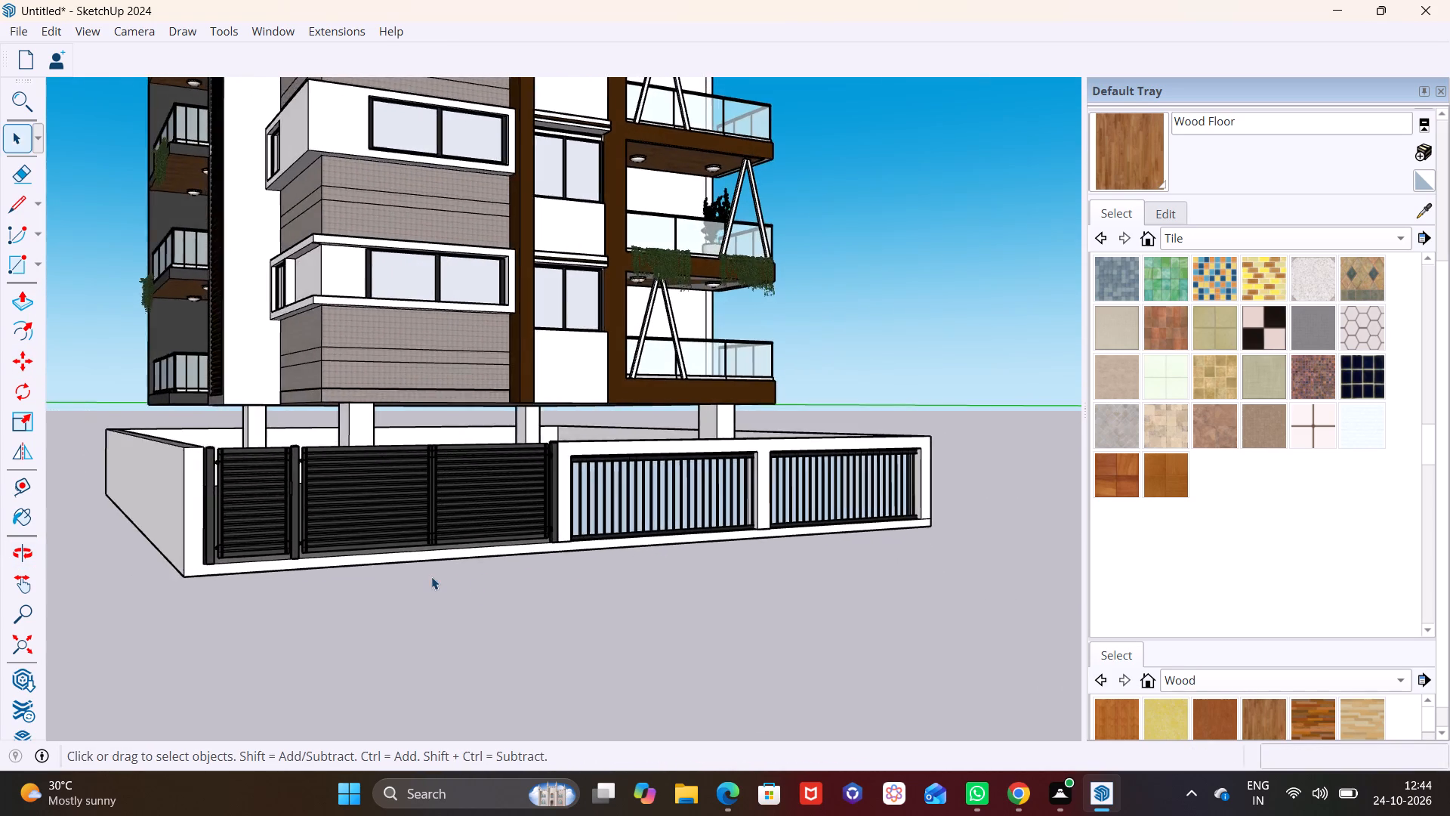
pyautogui.scroll(-6, 431, 576)
pyautogui.moveTo(302, 553); pyautogui.dragTo(320, 701, button='middle')
pyautogui.keyDown('shift'); pyautogui.moveTo(289, 636); pyautogui.dragTo(455, 581, button='middle'); pyautogui.keyUp('shift')
pyautogui.scroll(2, 455, 581)
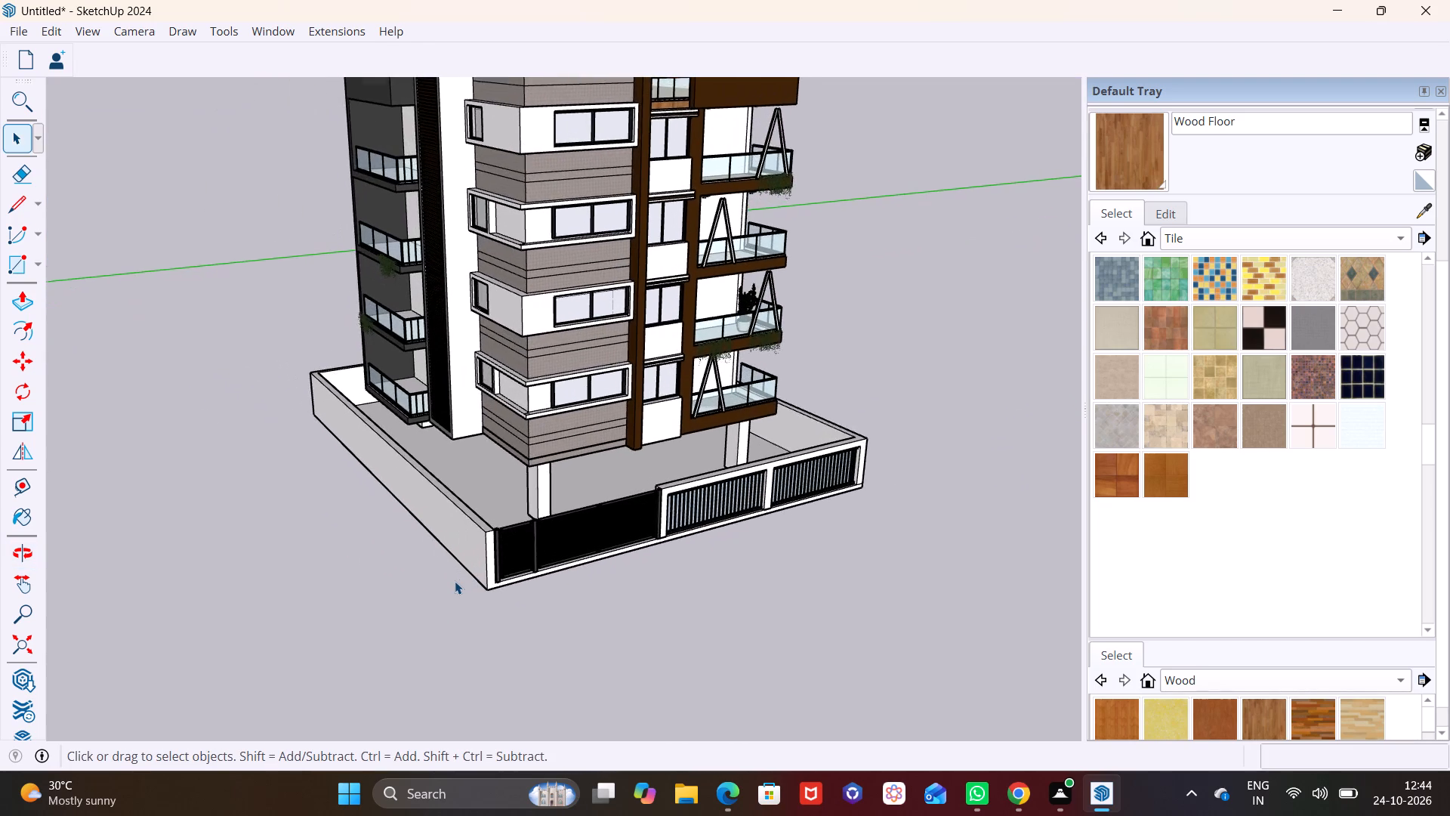
pyautogui.scroll(1, 455, 581)
# Draw a rectangle about 4" high and 70' 7 3/16" long along the base of the side wall's outer face.
pyautogui.click(35, 267)
pyautogui.click(44, 286)
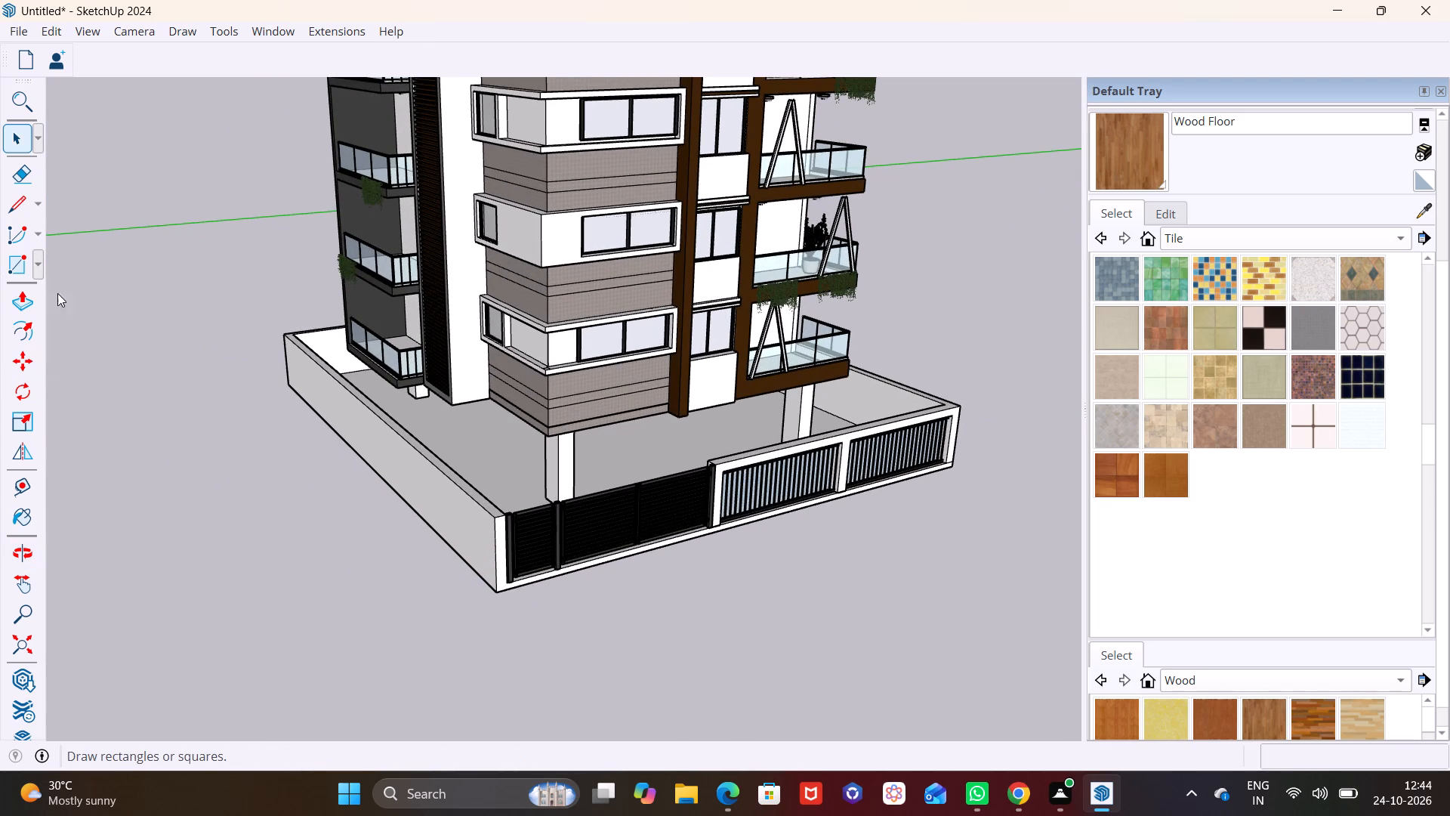
pyautogui.moveTo(370, 455); pyautogui.dragTo(523, 348, button='middle')
pyautogui.scroll(1, 381, 463)
pyautogui.moveTo(381, 463); pyautogui.dragTo(514, 392, button='middle')
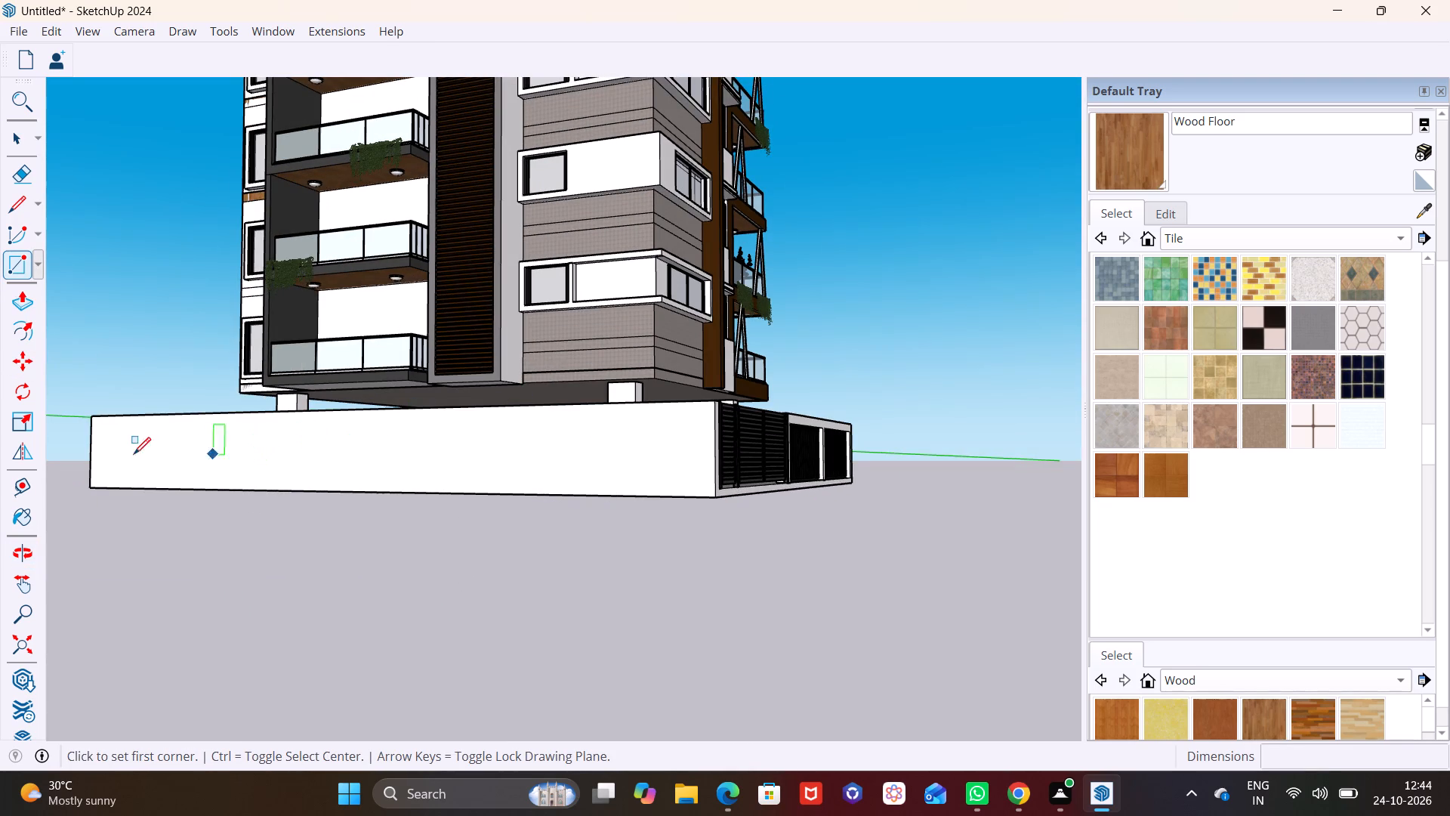
pyautogui.click(97, 487)
pyautogui.scroll(4, 711, 493)
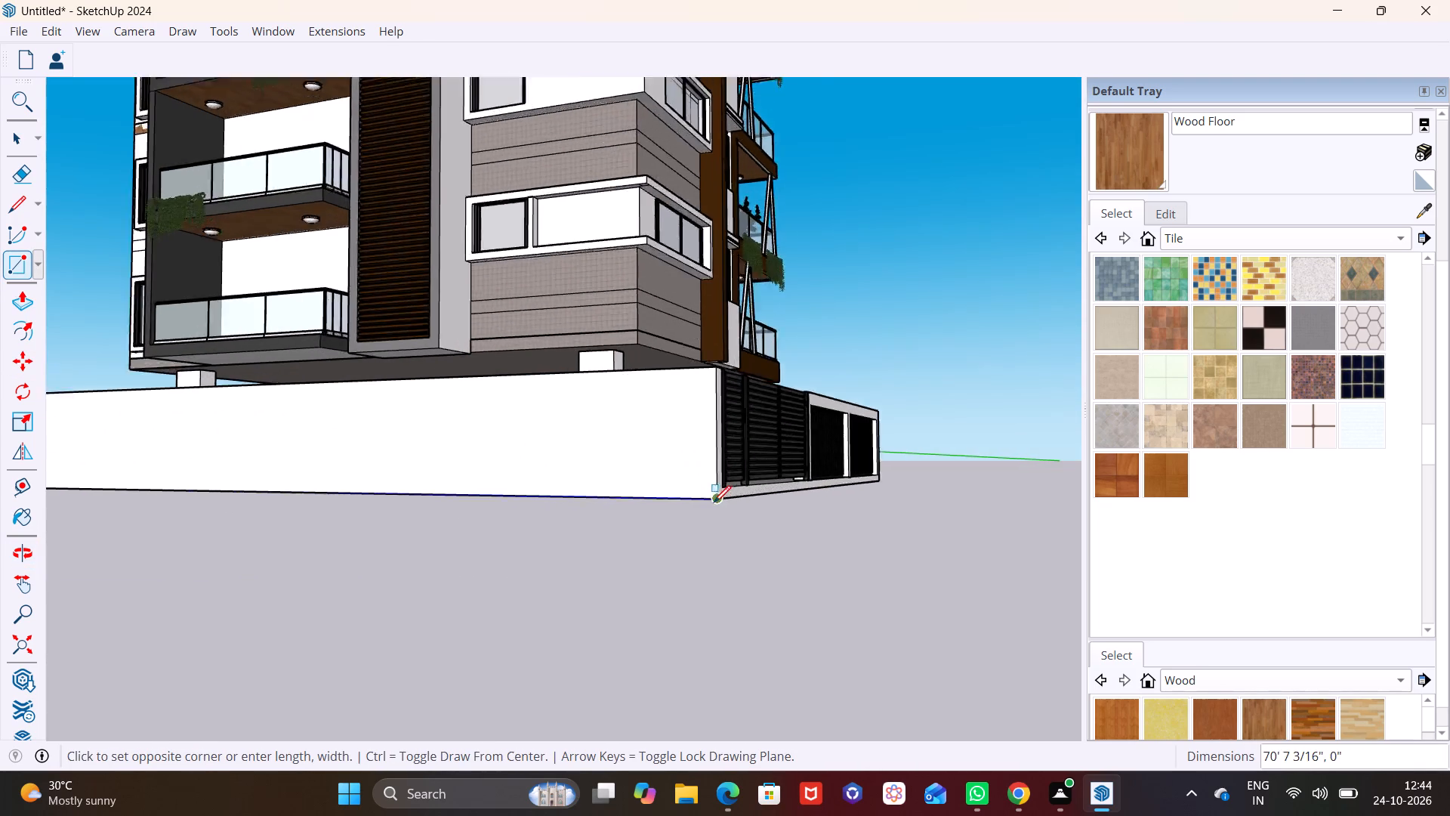
pyautogui.scroll(5, 714, 502)
pyautogui.click(730, 467)
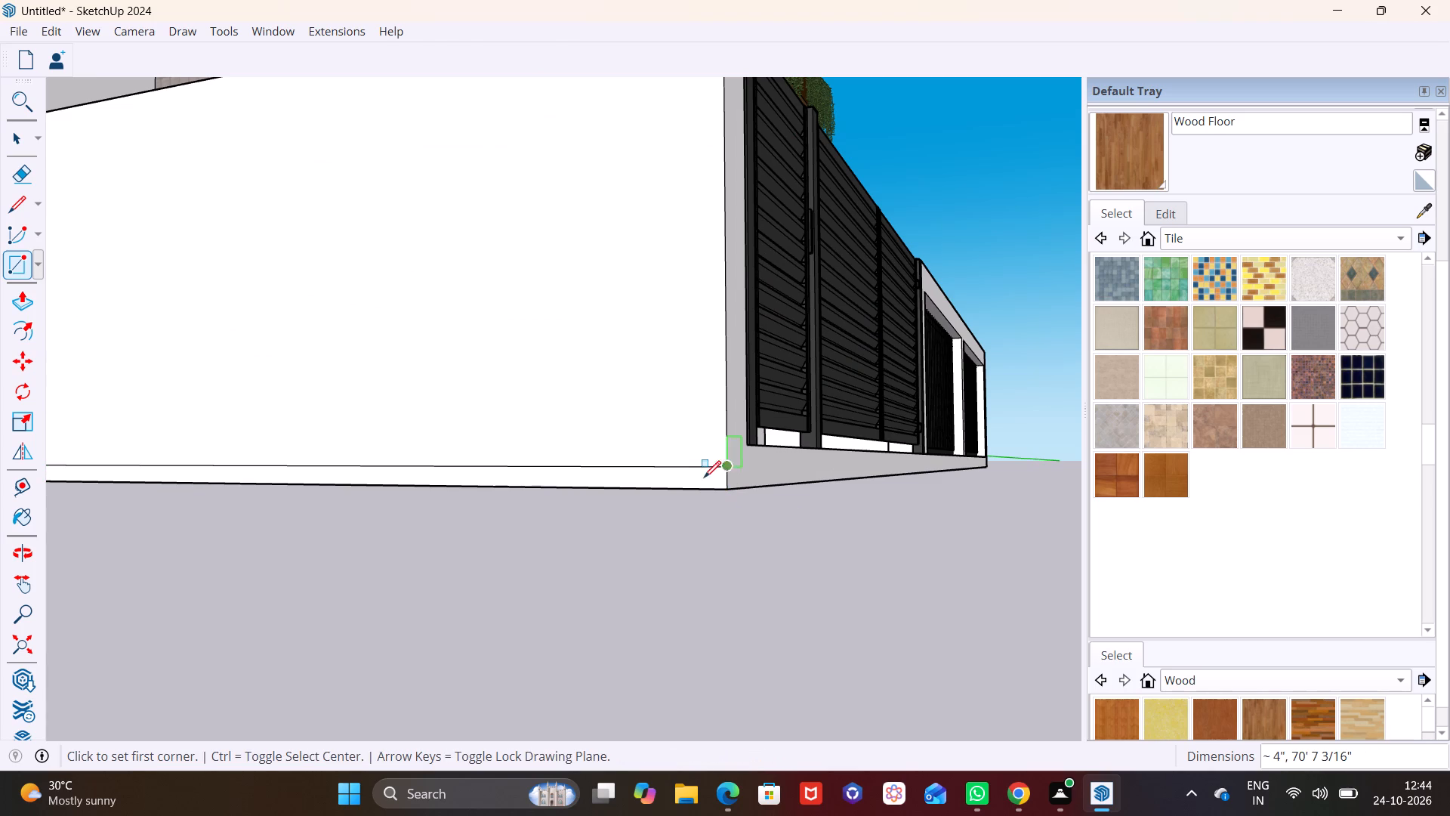
pyautogui.press('space')
pyautogui.click(693, 480)
# Extrude the strip at the side wall's base outward about 10' 2" into a ground slab.
pyautogui.scroll(-16, 634, 435)
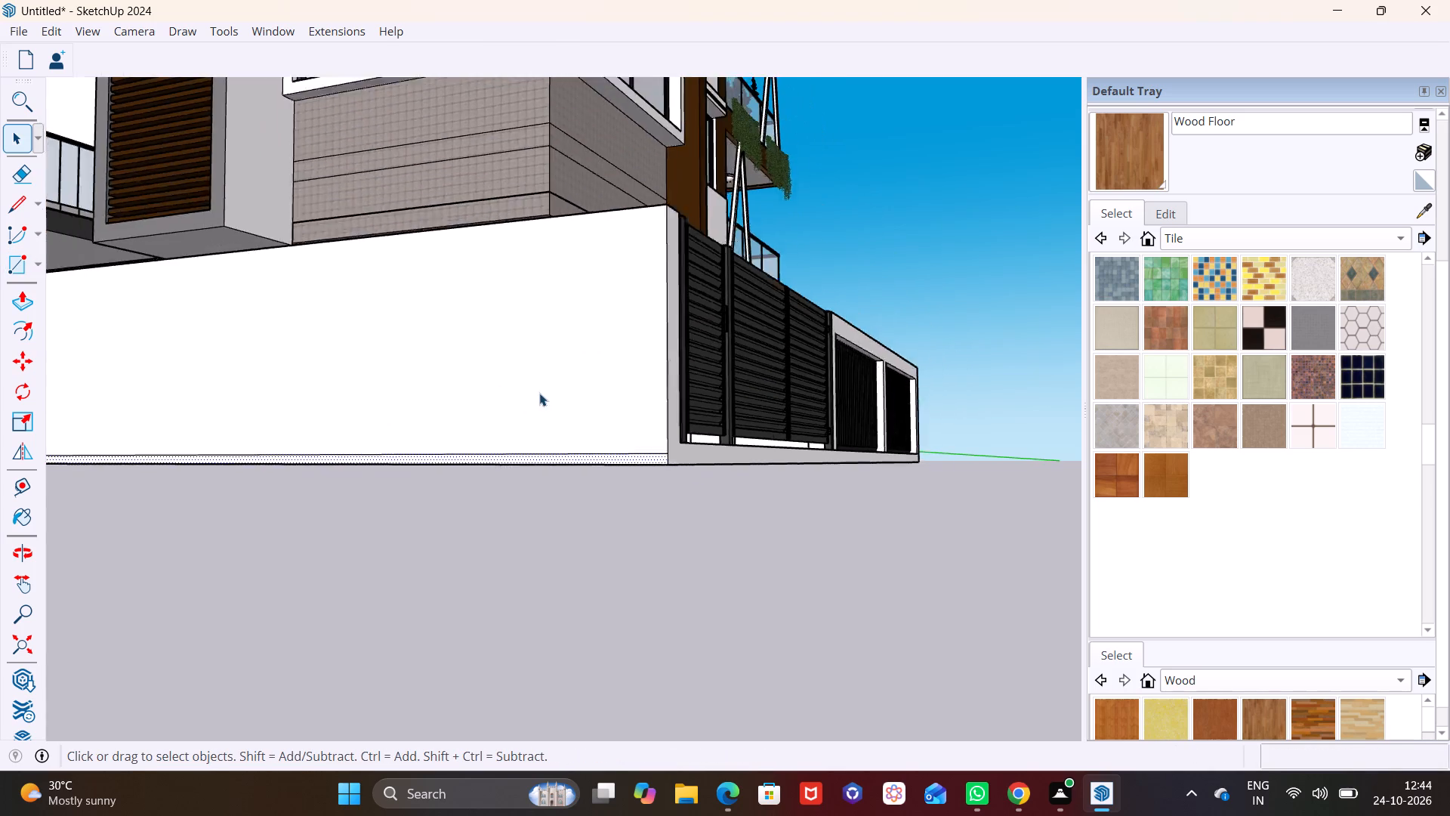
pyautogui.scroll(-2, 539, 393)
pyautogui.moveTo(535, 384); pyautogui.dragTo(478, 551, button='middle')
pyautogui.keyDown('shift'); pyautogui.moveTo(427, 529); pyautogui.dragTo(656, 402, button='middle'); pyautogui.keyUp('shift')
pyautogui.scroll(3, 606, 443)
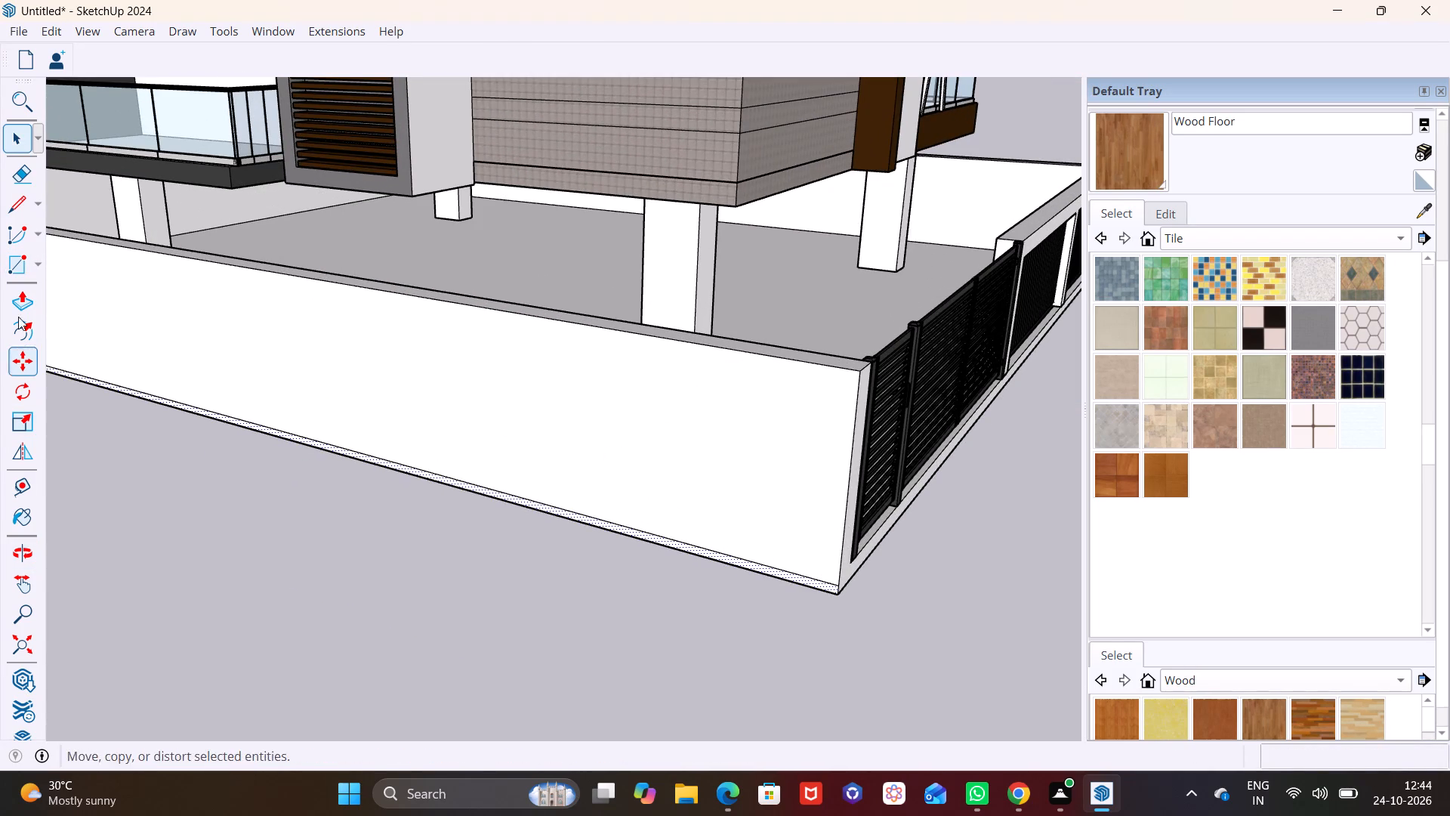
pyautogui.click(16, 301)
pyautogui.click(282, 434)
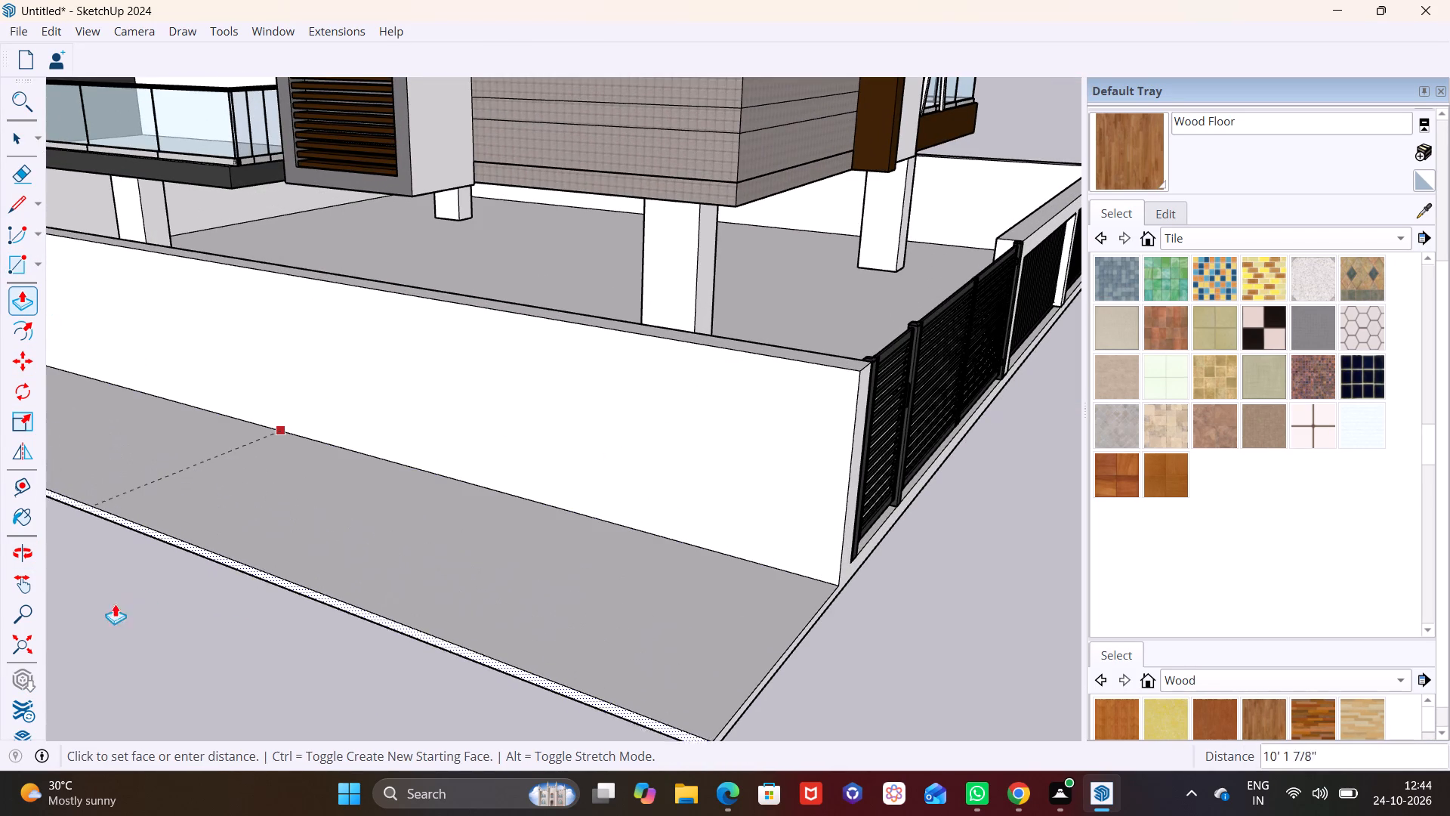
pyautogui.click(106, 610)
pyautogui.press('space')
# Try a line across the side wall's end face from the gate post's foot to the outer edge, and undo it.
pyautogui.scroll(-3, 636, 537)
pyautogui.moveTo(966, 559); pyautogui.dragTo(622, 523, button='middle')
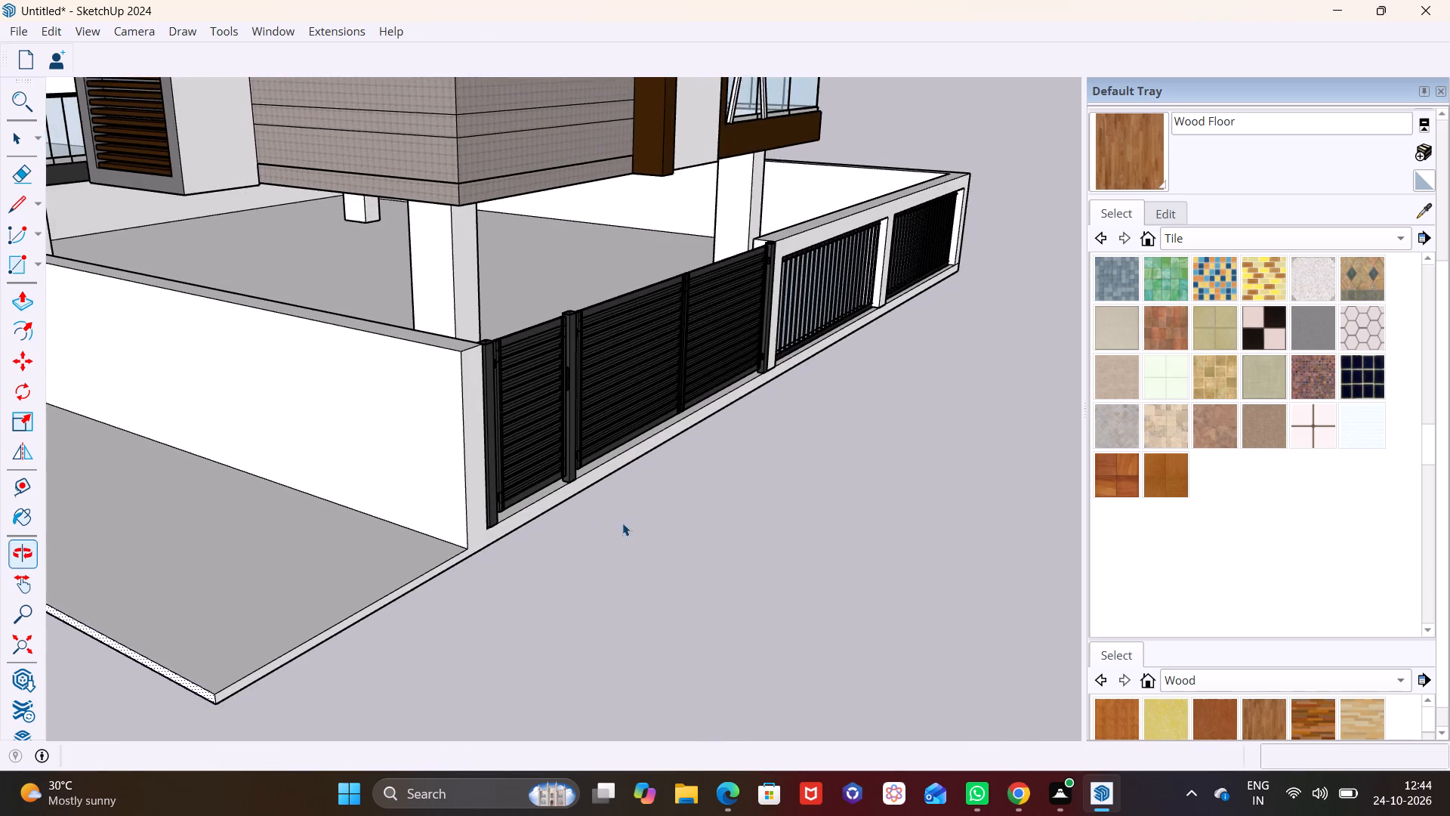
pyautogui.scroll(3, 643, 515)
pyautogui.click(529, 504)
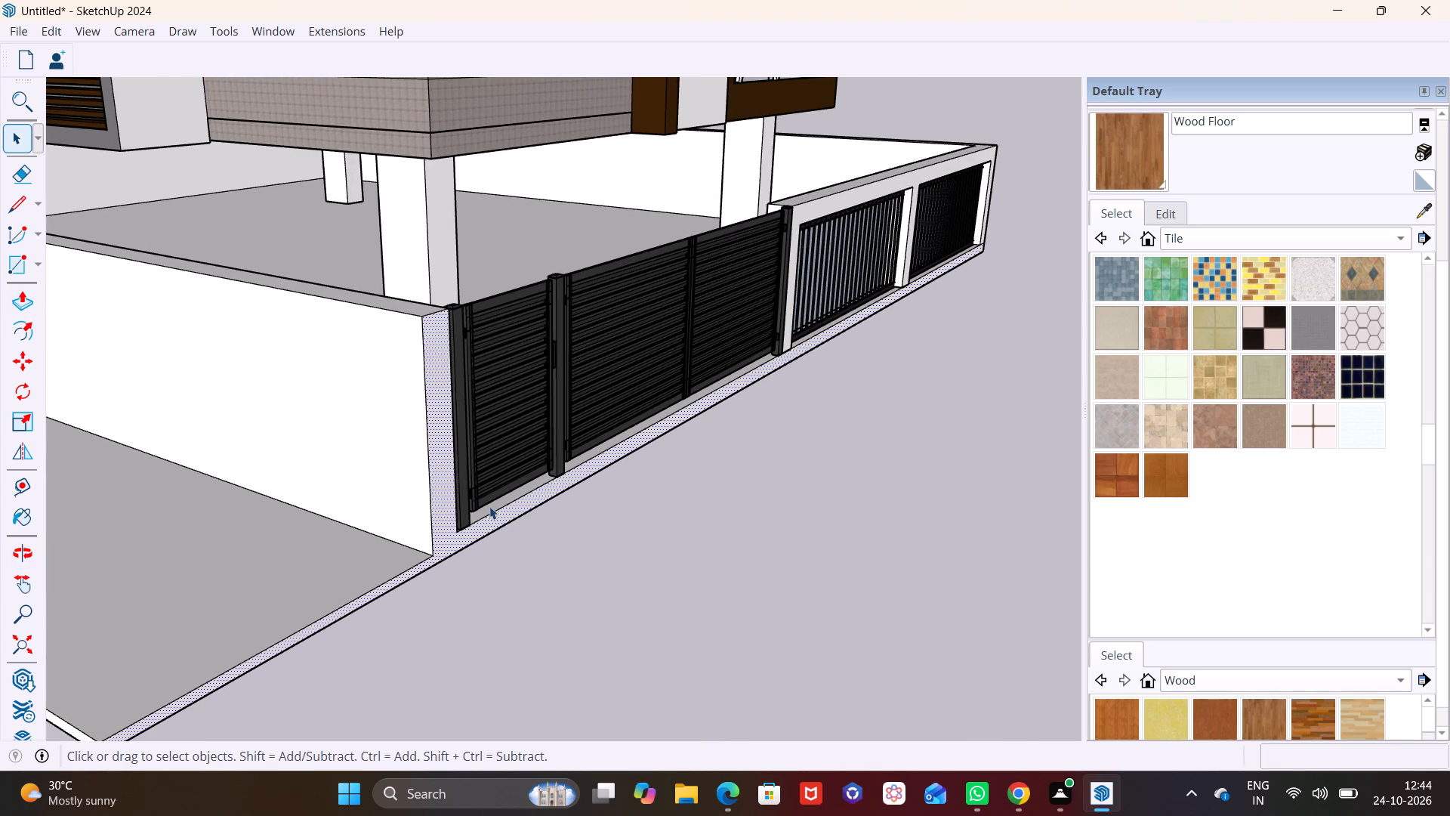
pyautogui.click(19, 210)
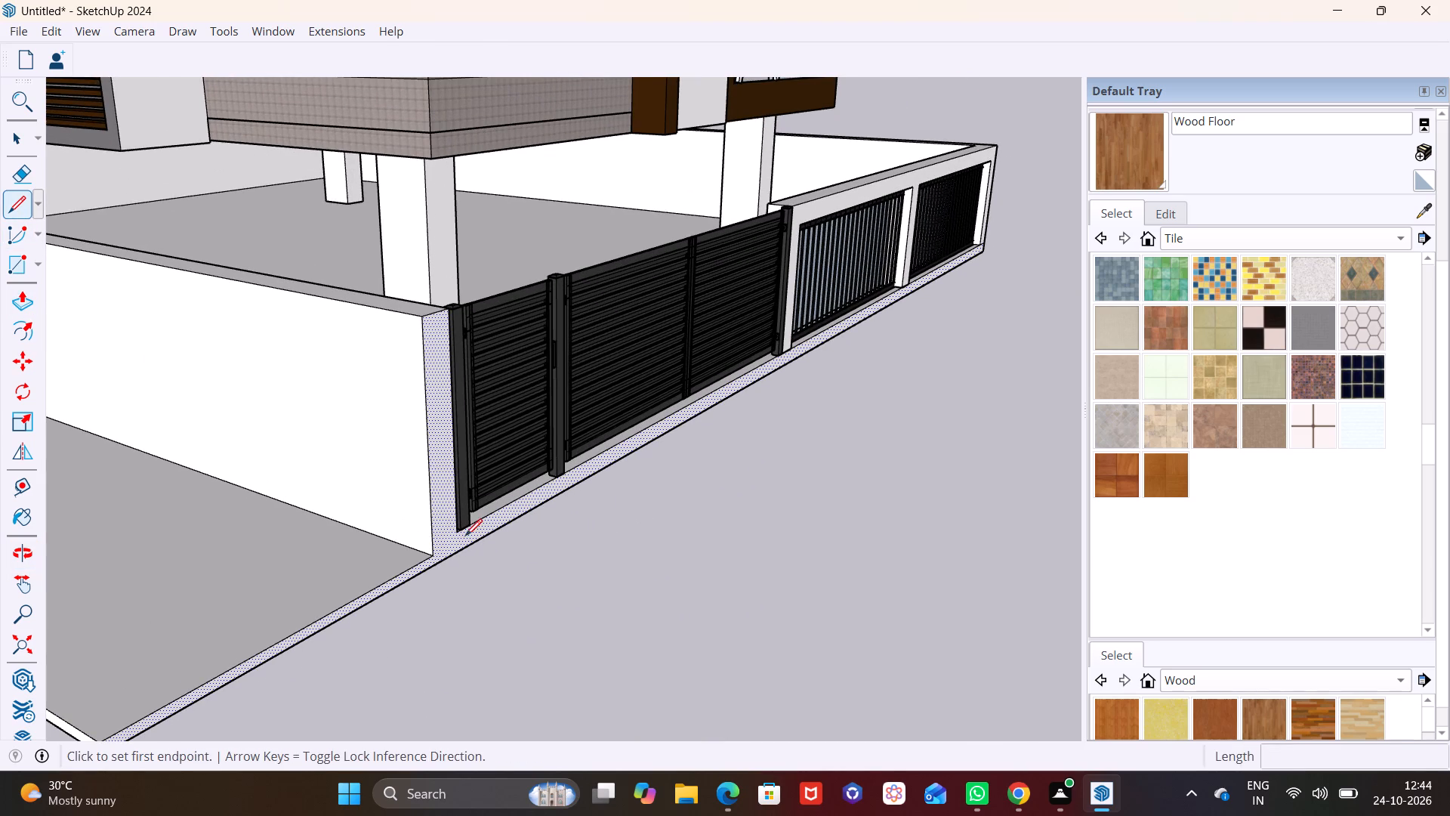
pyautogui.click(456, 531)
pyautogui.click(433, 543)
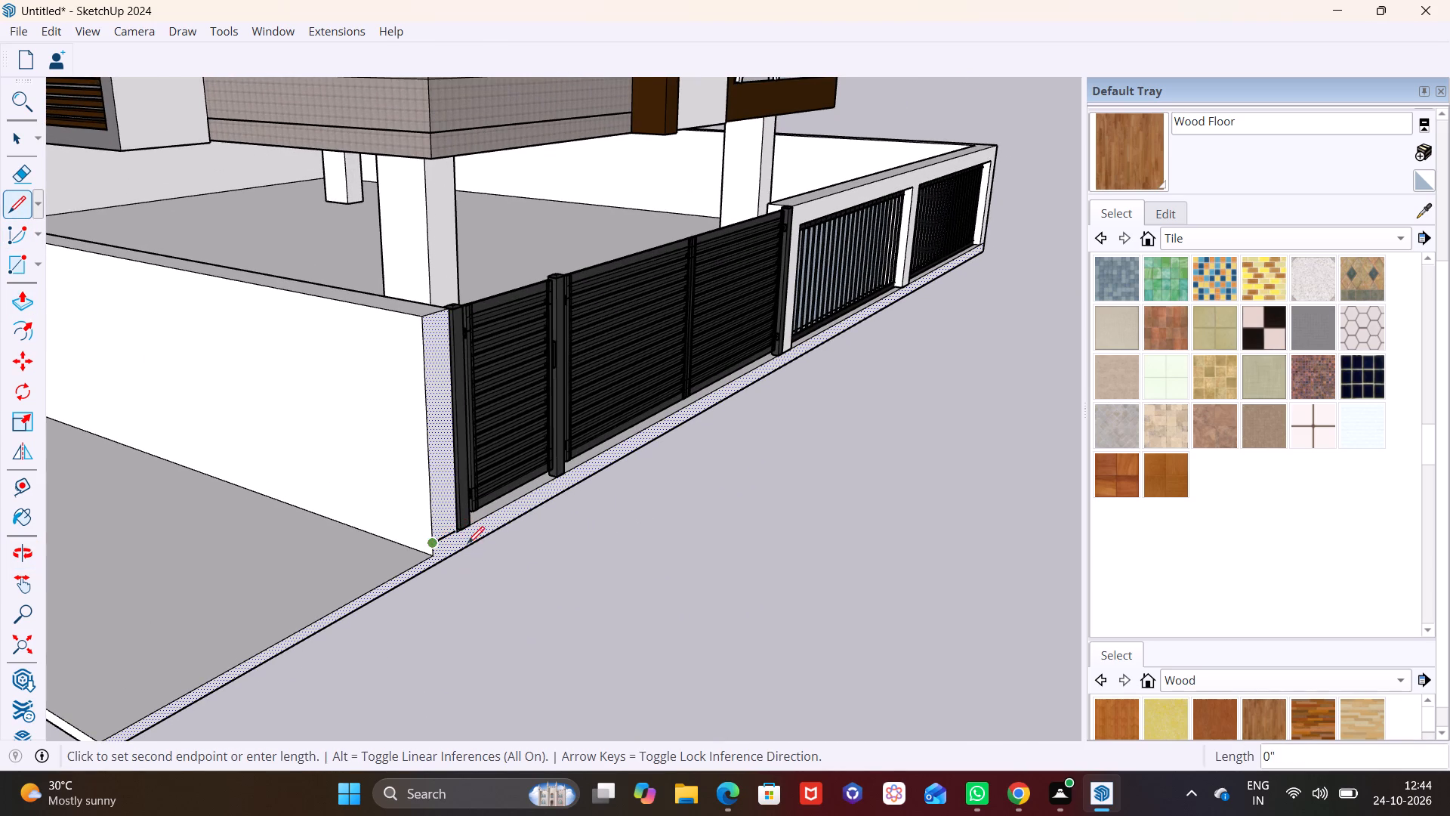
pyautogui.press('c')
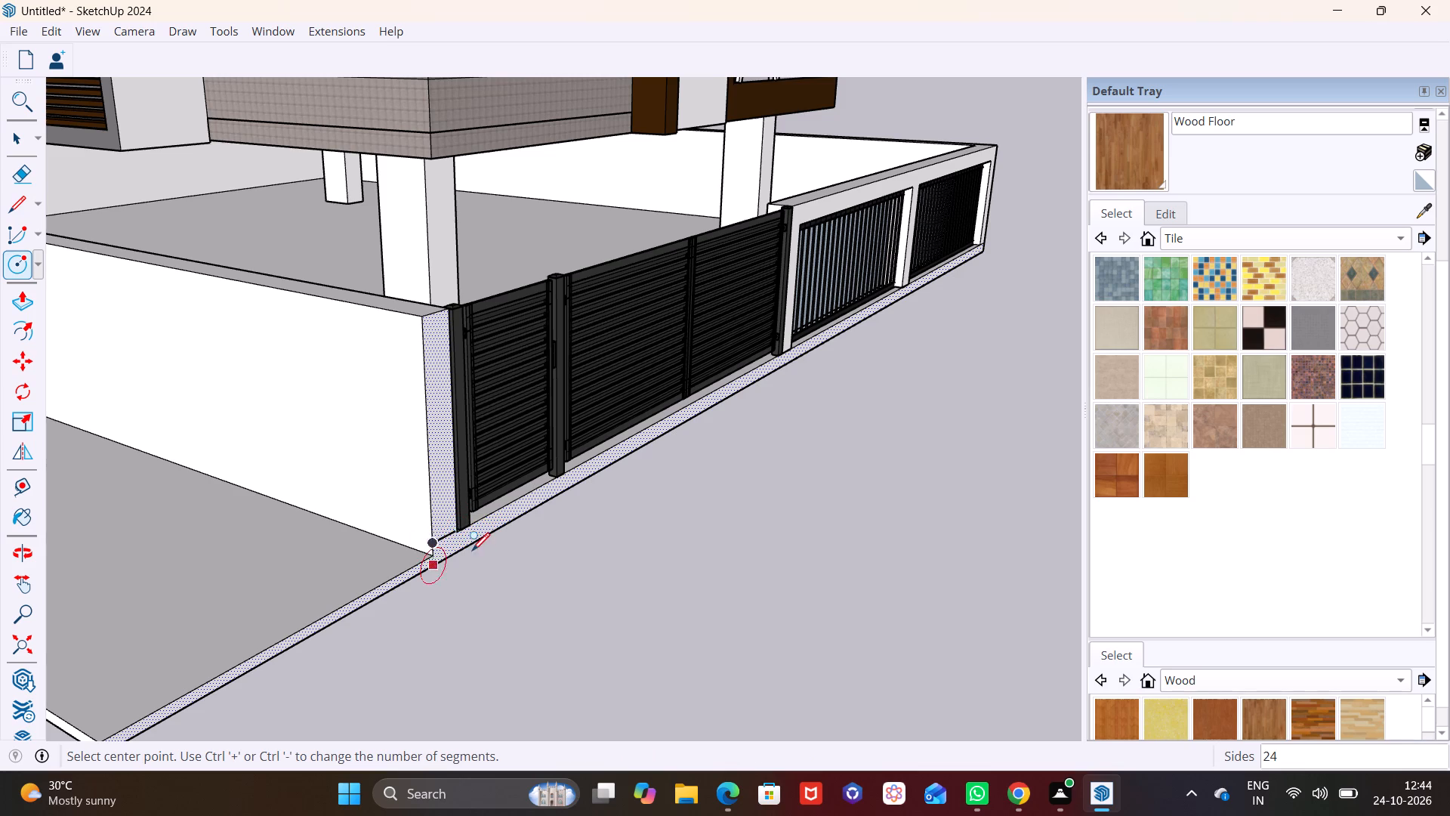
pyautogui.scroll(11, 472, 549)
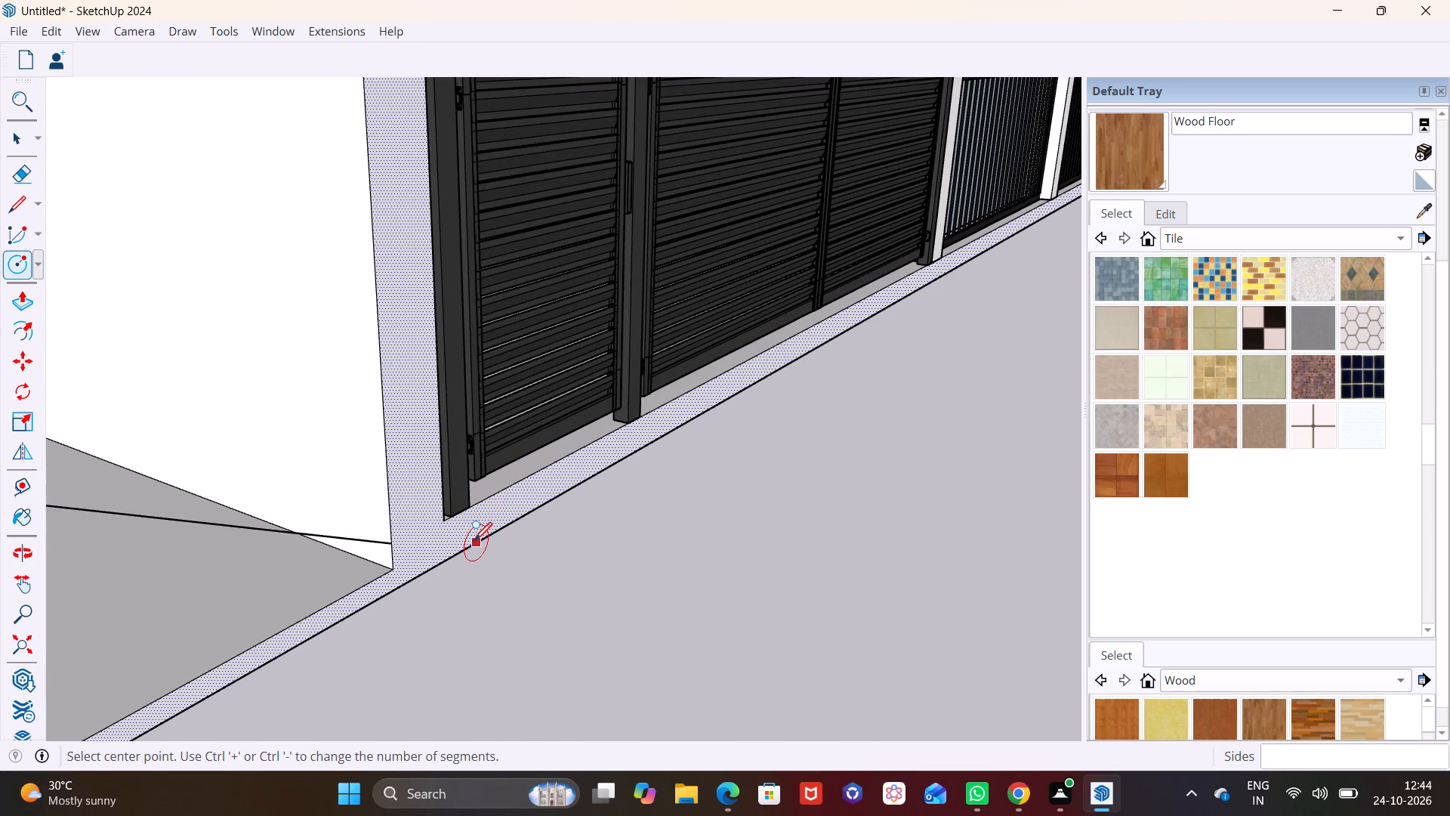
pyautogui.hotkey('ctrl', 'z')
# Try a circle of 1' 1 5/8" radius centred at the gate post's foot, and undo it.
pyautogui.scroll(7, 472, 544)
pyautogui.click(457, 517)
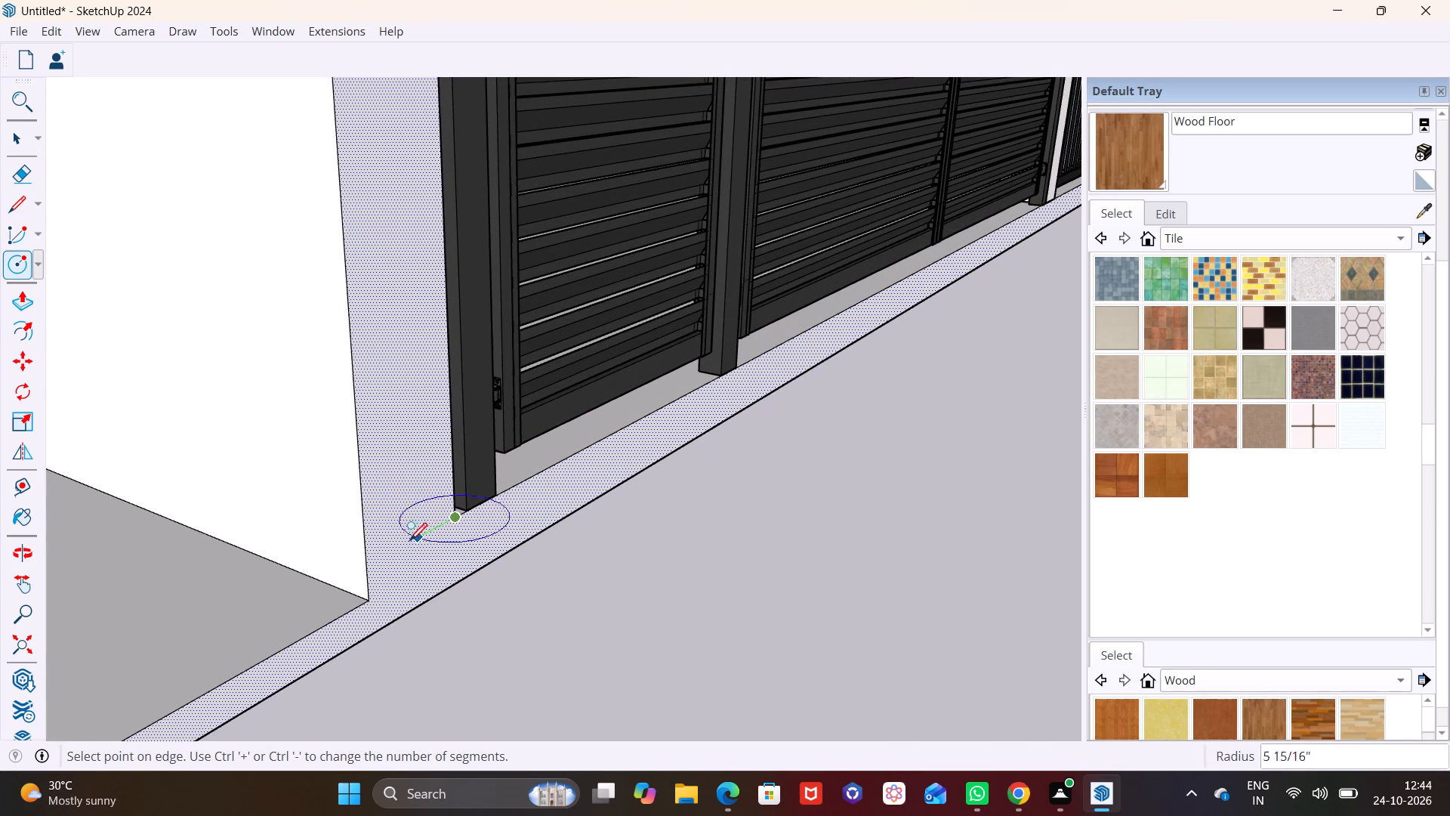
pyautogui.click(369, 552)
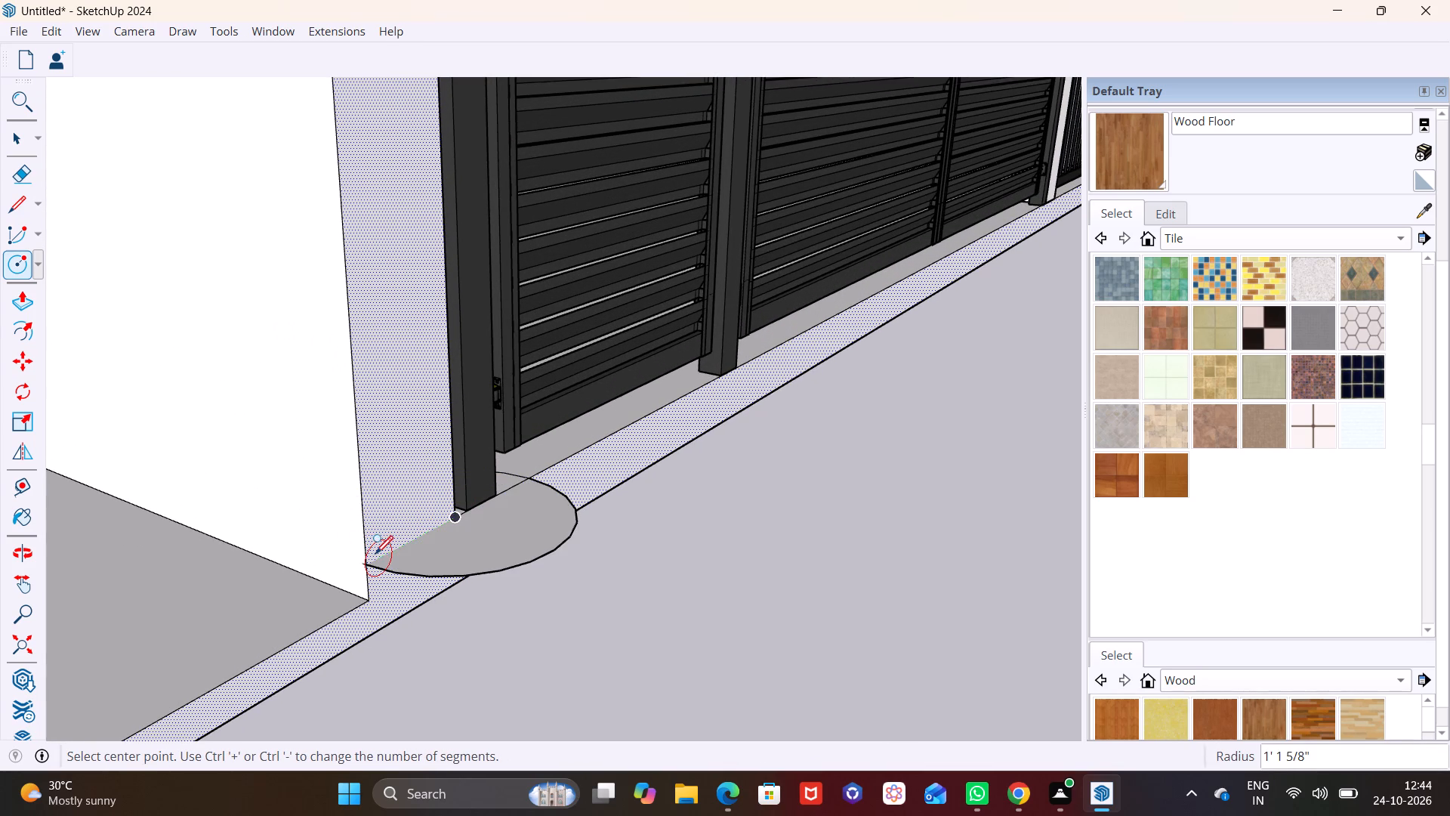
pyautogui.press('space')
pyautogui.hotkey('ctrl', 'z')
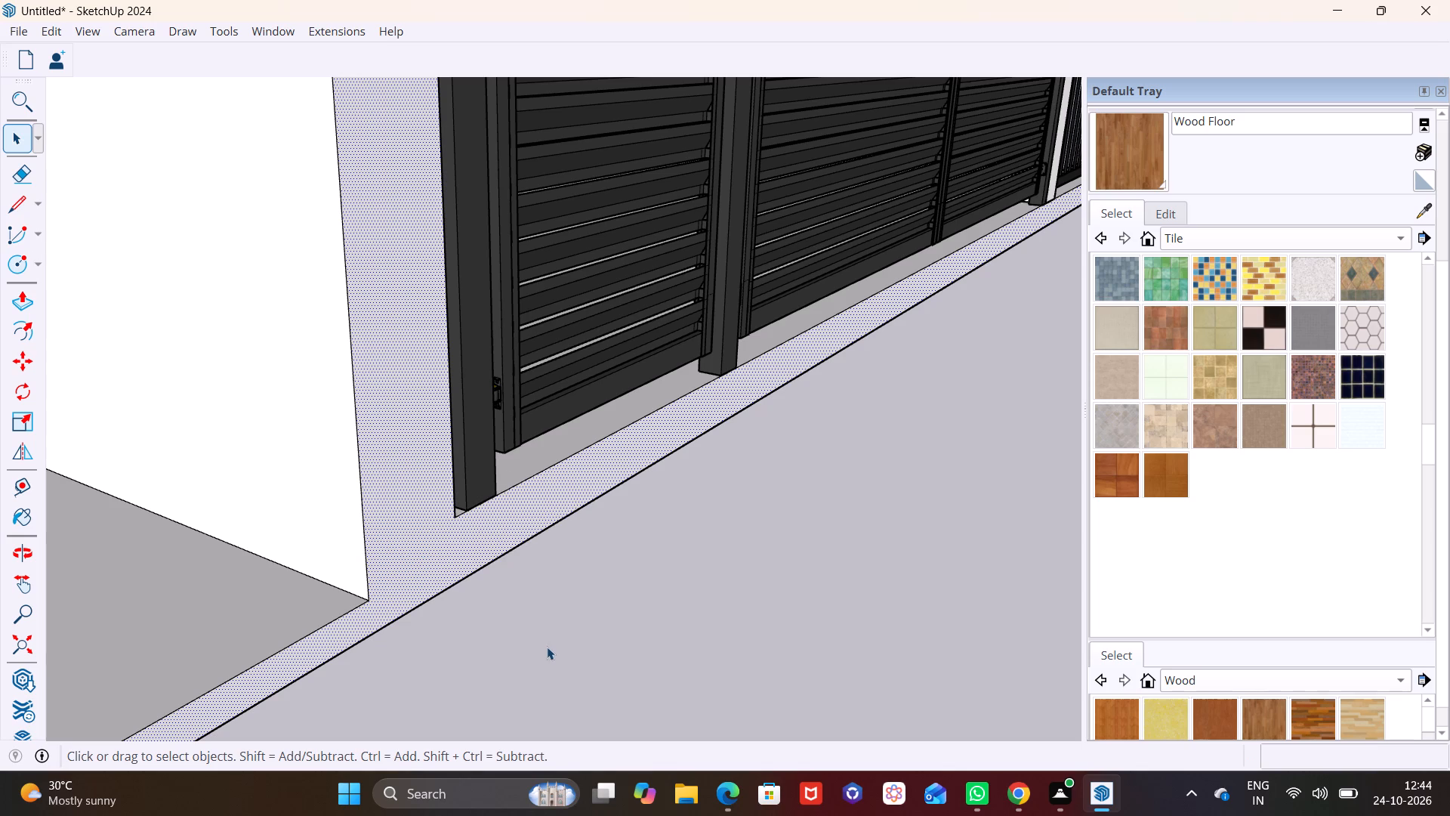
# Draw a 1' 1 5/8" line from the gate post's foot to the side wall's outer edge, separating the front base strip.
pyautogui.click(35, 203)
pyautogui.moveTo(49, 225); pyautogui.dragTo(57, 228)
pyautogui.scroll(6, 377, 530)
pyautogui.click(476, 516)
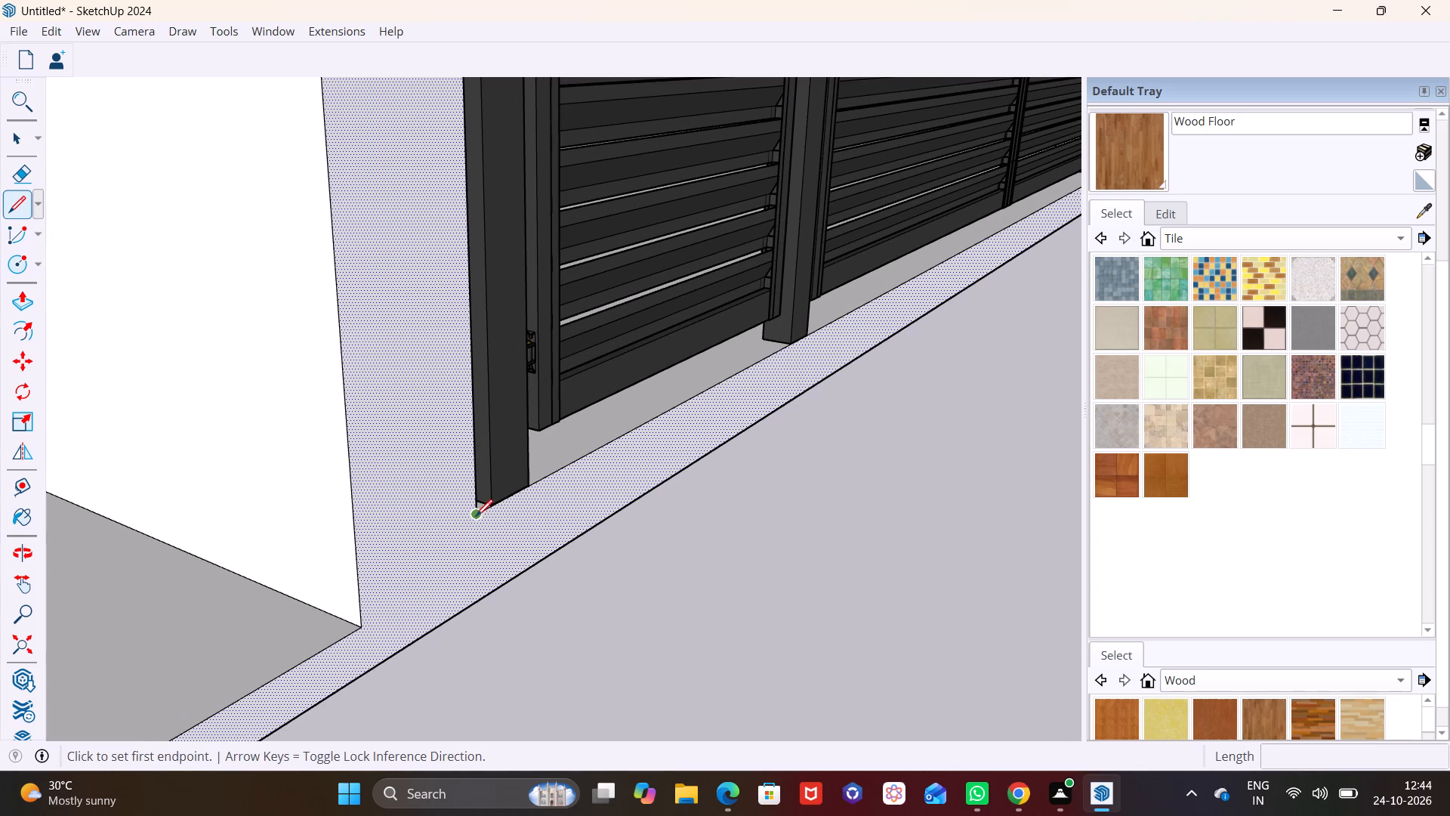
pyautogui.click(357, 571)
pyautogui.press('space')
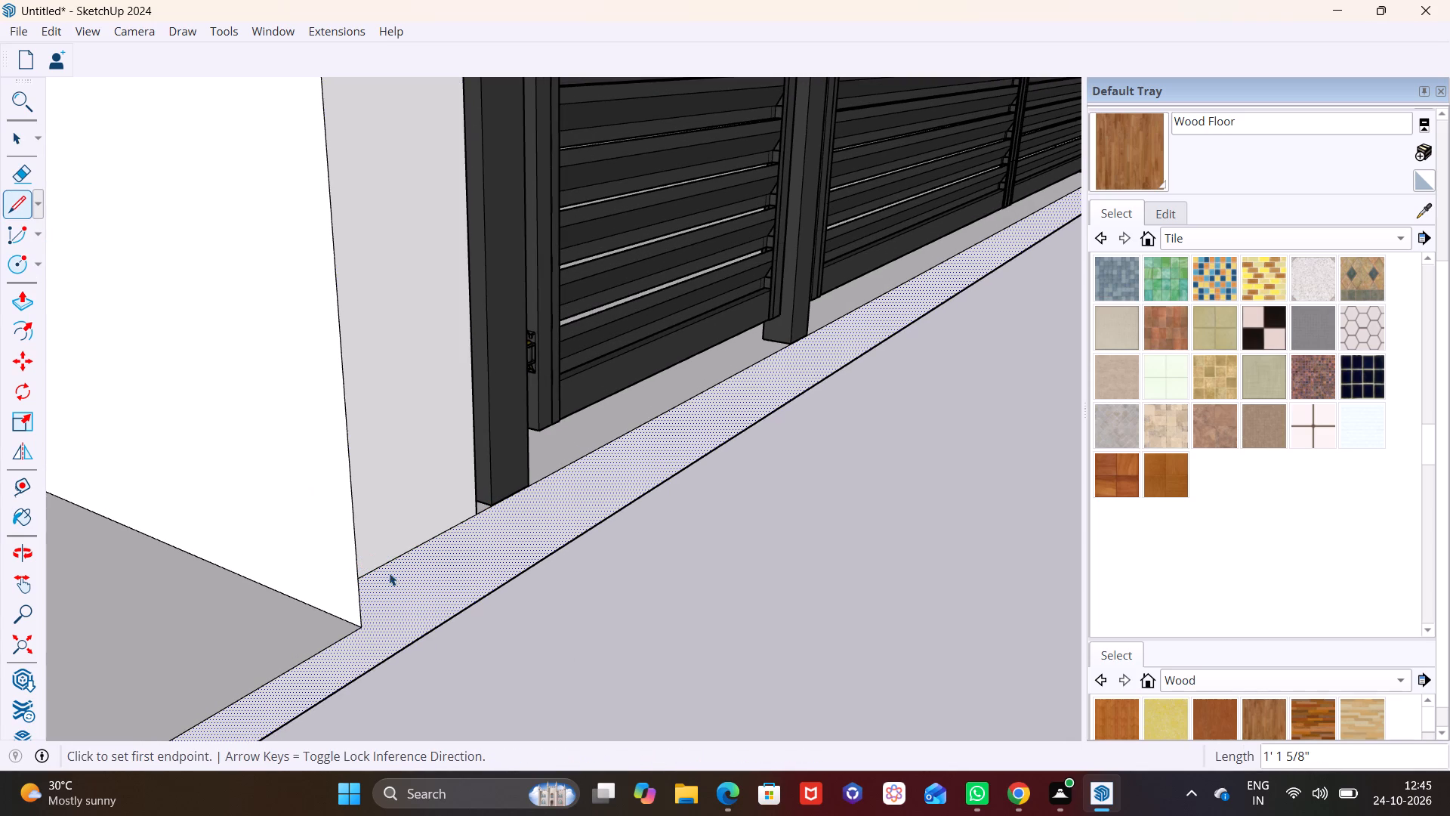
# Extrude the front base strip below the gate and grilled wall outward about 10' 11" into a ground slab.
pyautogui.scroll(-20, 461, 537)
pyautogui.scroll(-4, 461, 537)
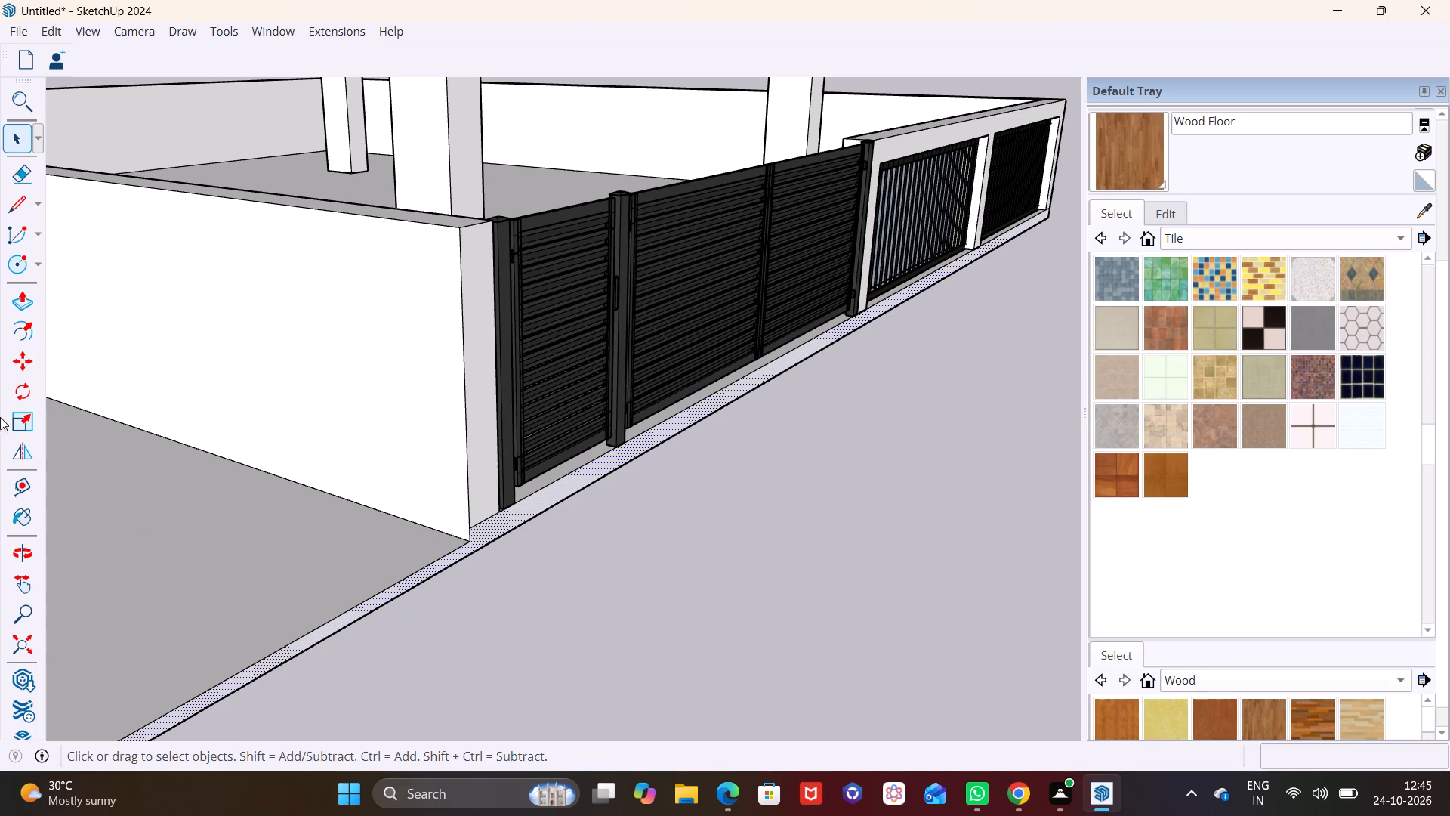
pyautogui.click(17, 288)
pyautogui.click(523, 512)
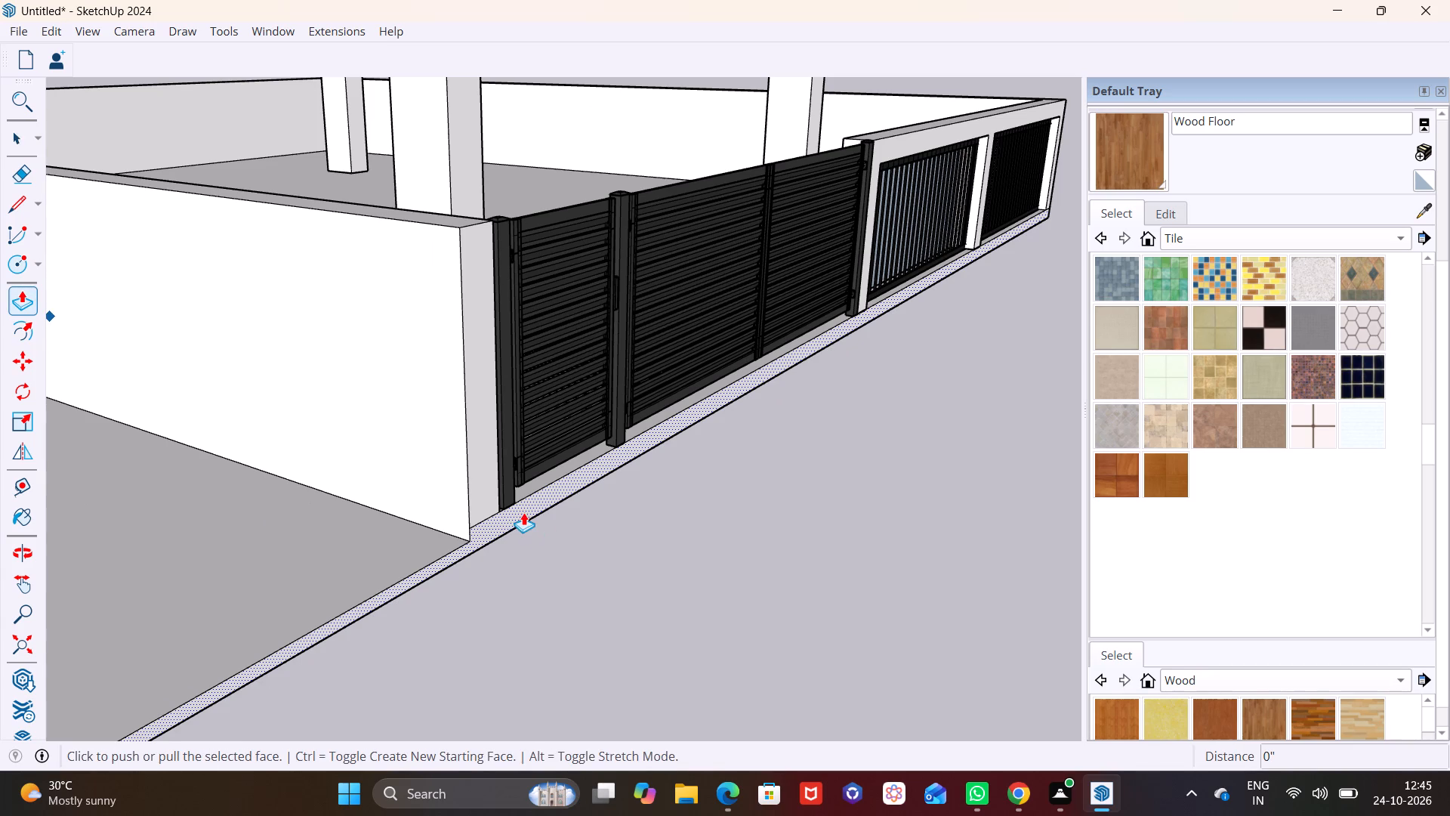
pyautogui.scroll(-7, 627, 521)
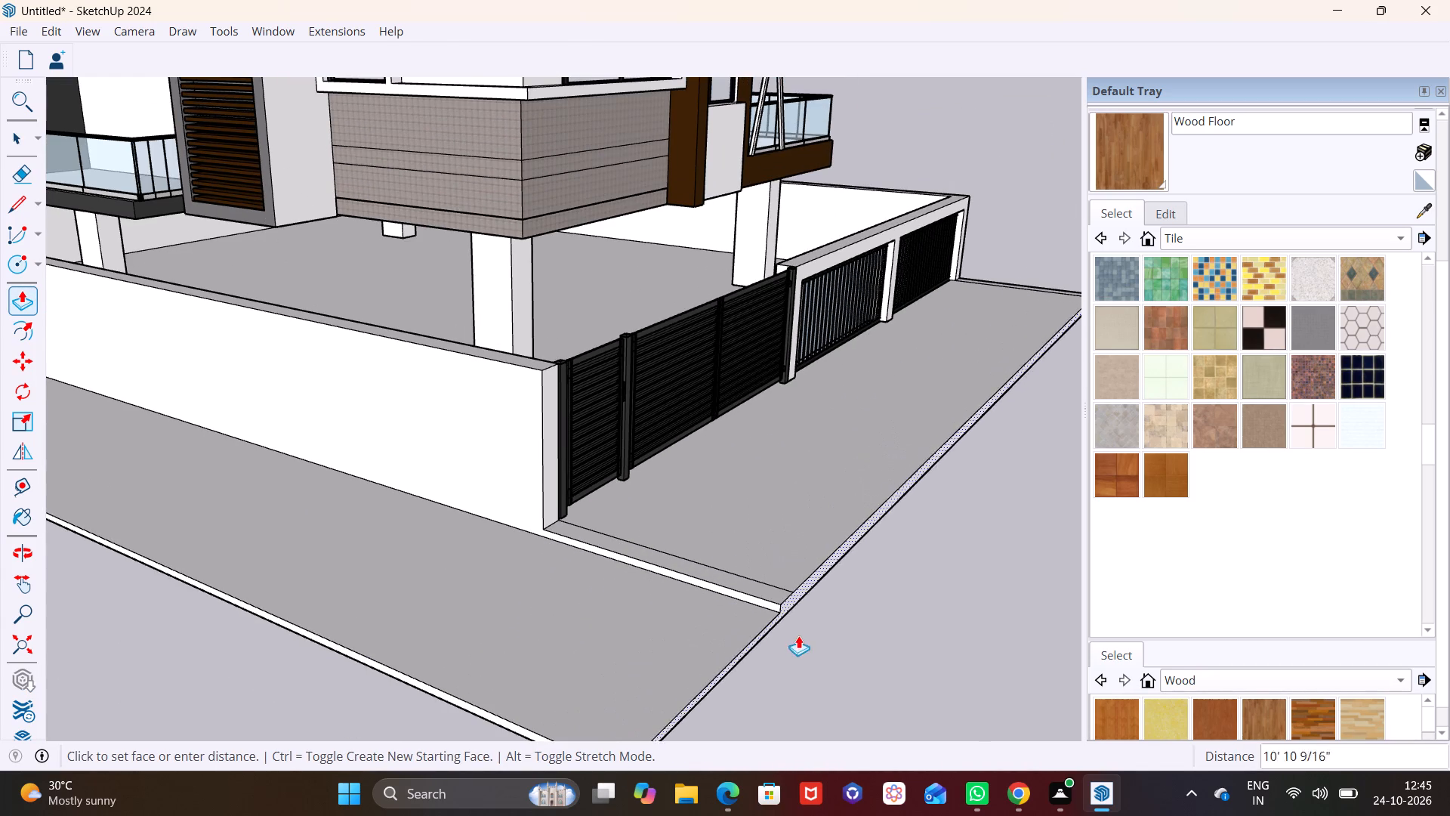
pyautogui.click(812, 637)
pyautogui.press('space')
pyautogui.scroll(-7, 566, 518)
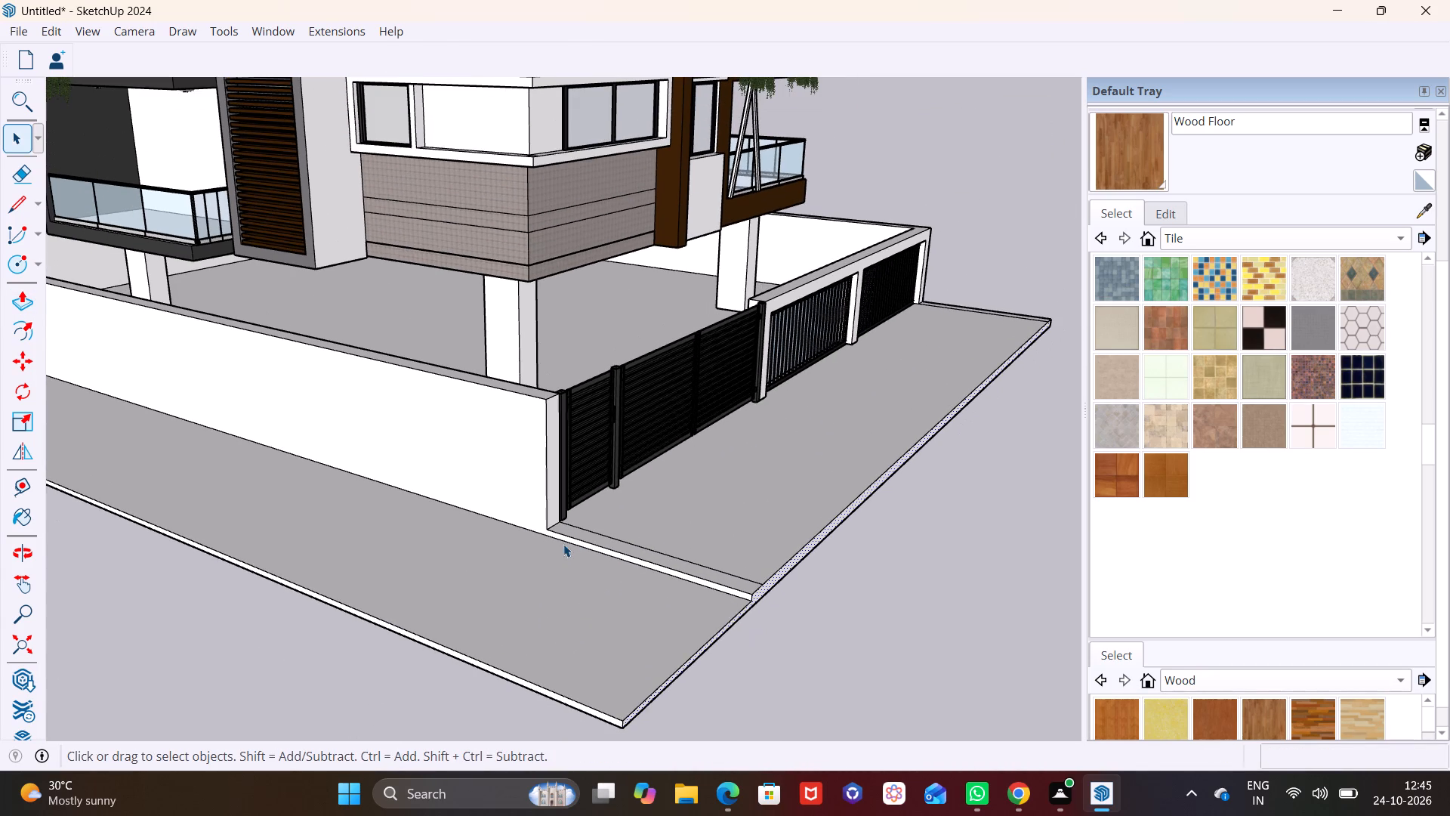
pyautogui.moveTo(599, 601); pyautogui.dragTo(313, 547, button='middle')
pyautogui.scroll(-1, 313, 547)
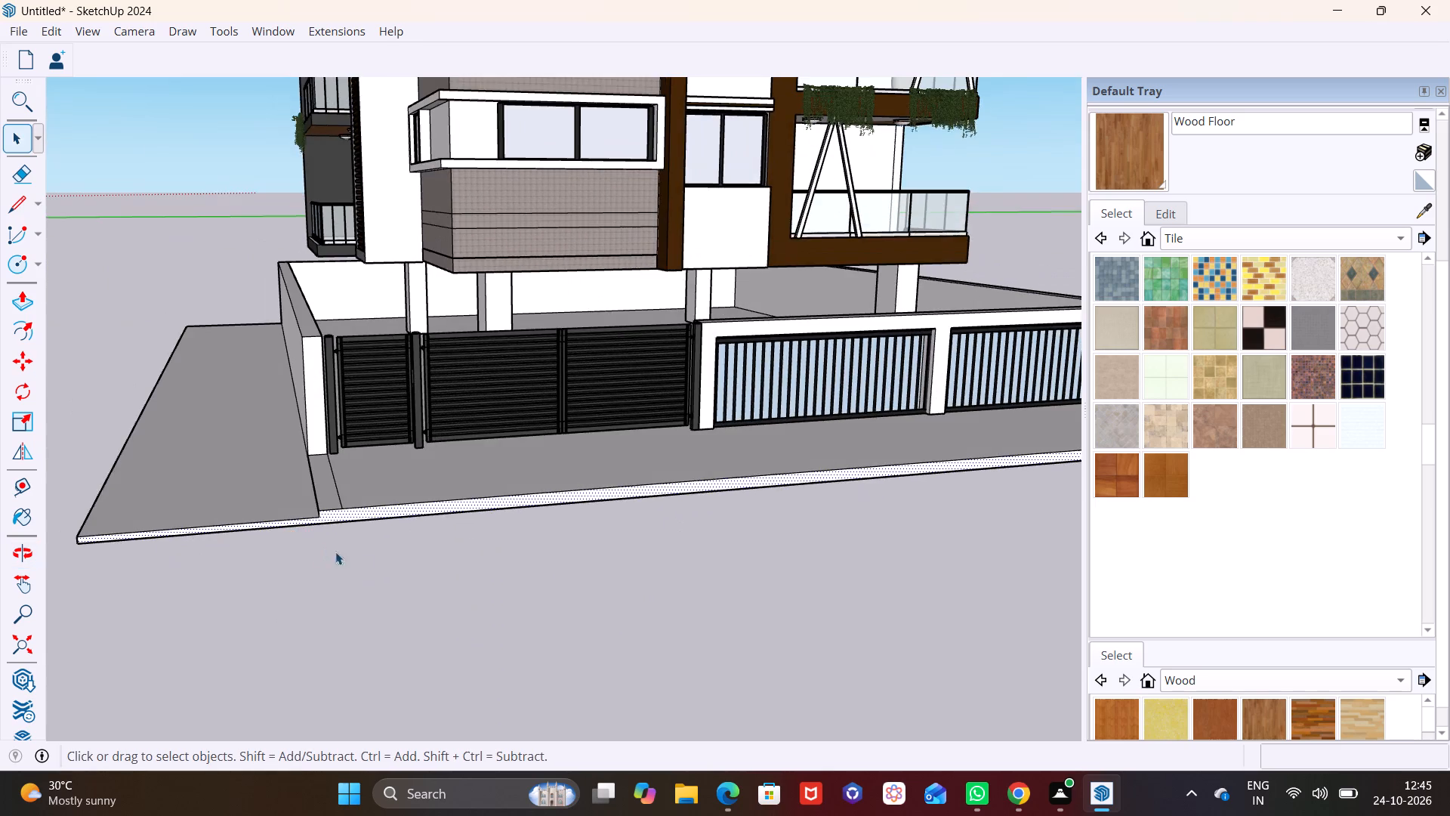
# Search the 3D Warehouse for grass.
pyautogui.scroll(-3, 407, 565)
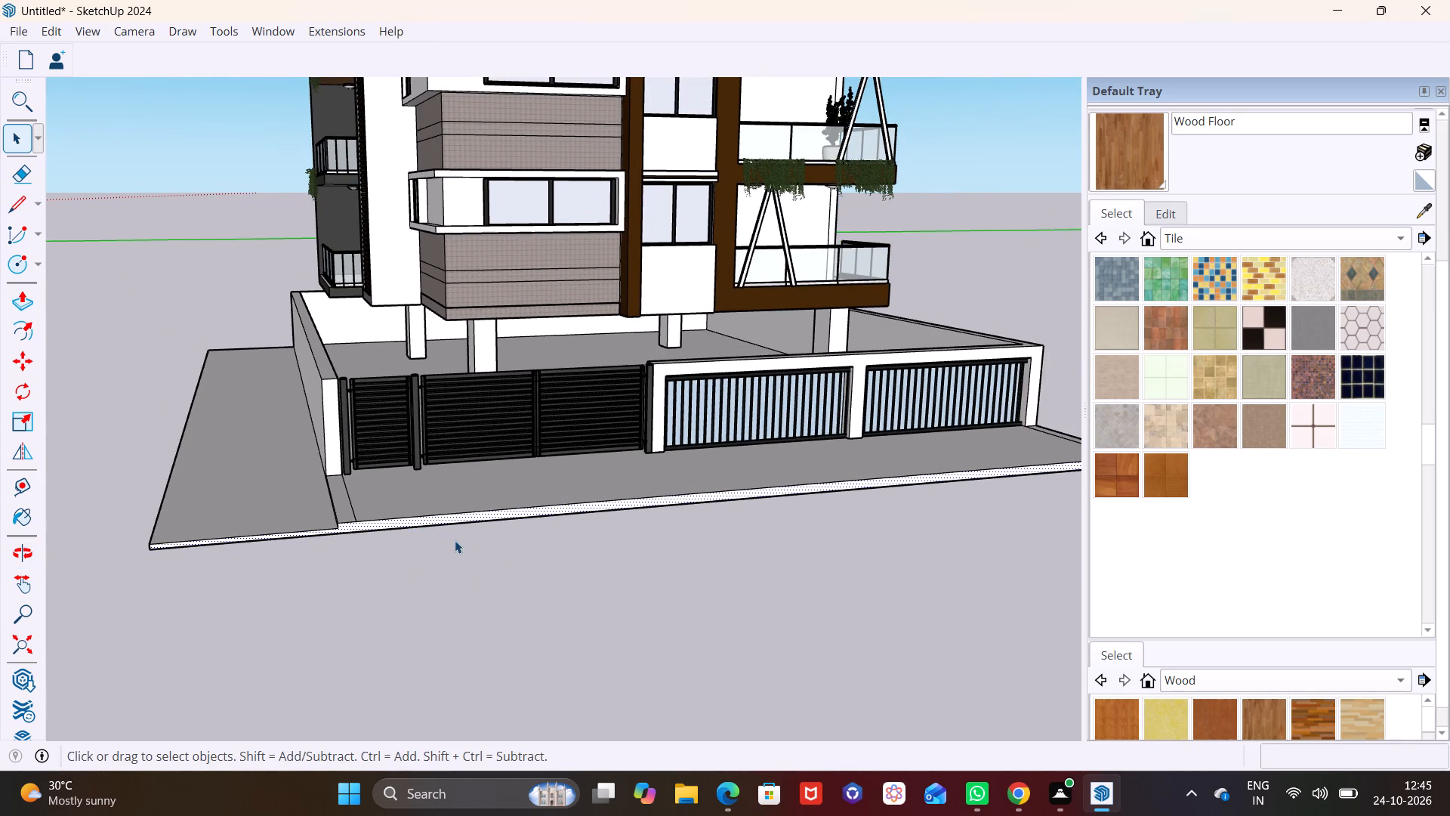
pyautogui.moveTo(459, 545); pyautogui.dragTo(624, 746, button='middle')
pyautogui.scroll(1, 411, 601)
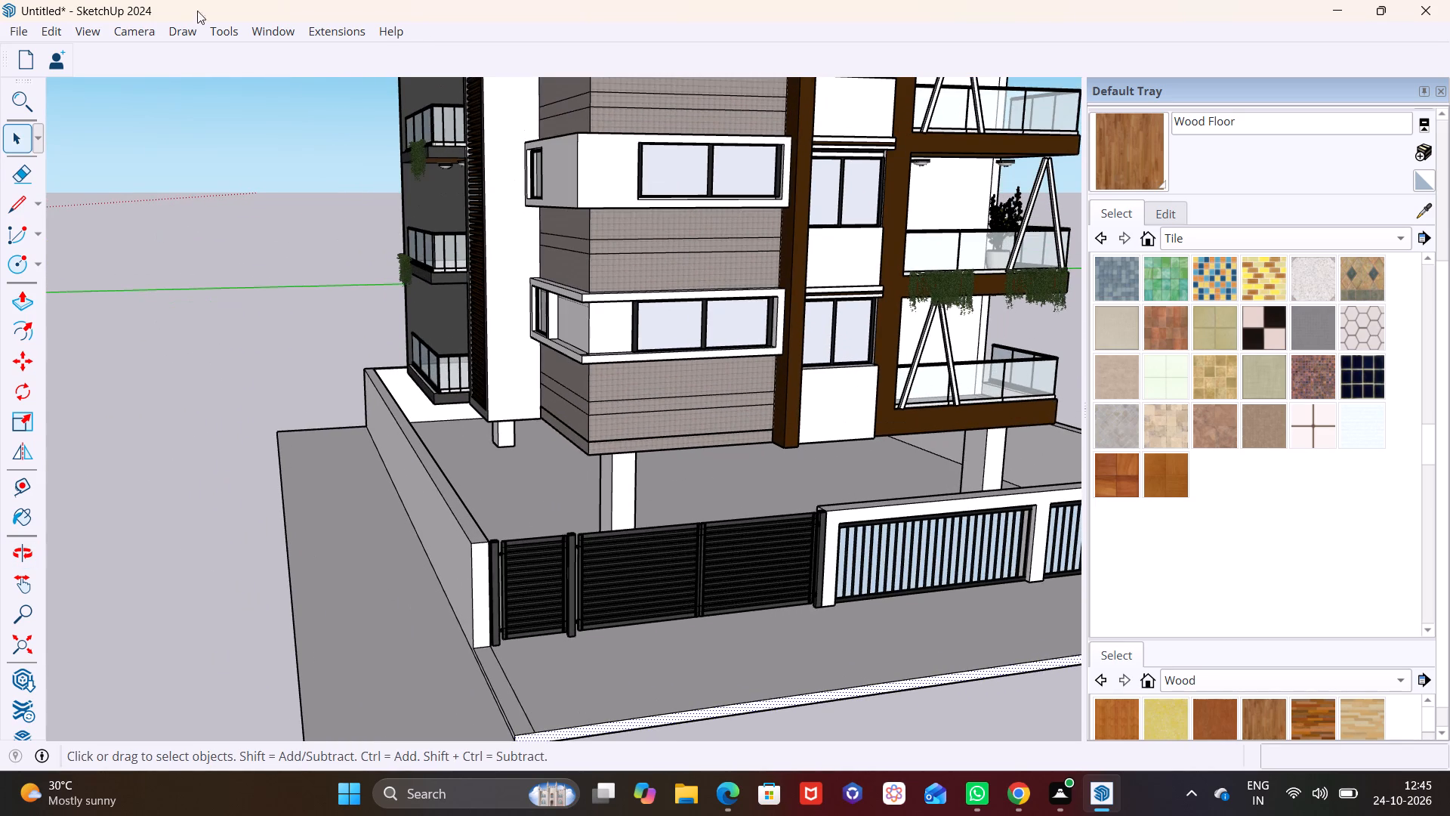
pyautogui.click(270, 29)
pyautogui.click(304, 181)
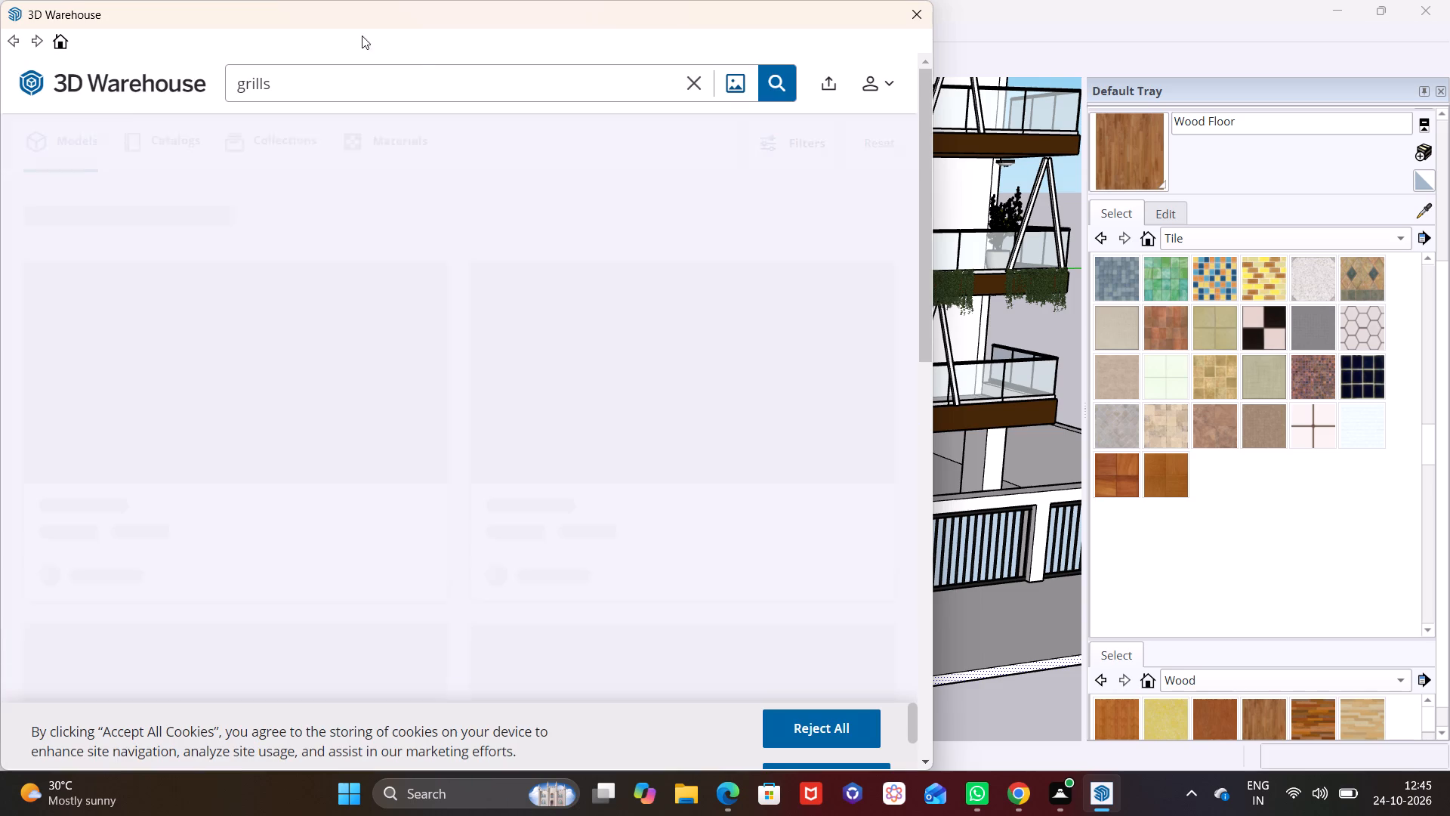
pyautogui.click(406, 71)
pyautogui.press('BackSpace')
pyautogui.press('BackSpace')
pyautogui.press('BackSpace')
pyautogui.press('BackSpace')
pyautogui.press('BackSpace')
pyautogui.press('BackSpace')
pyautogui.press('BackSpace')
pyautogui.press('BackSpace')
pyautogui.press('BackSpace')
pyautogui.press('BackSpace')
pyautogui.press('BackSpace')
pyautogui.press('BackSpace')
pyautogui.press('BackSpace')
pyautogui.press('BackSpace')
pyautogui.press('BackSpace')
pyautogui.press('BackSpace')
pyautogui.press('BackSpace')
pyautogui.press('BackSpace')
pyautogui.press('BackSpace')
pyautogui.press('BackSpace')
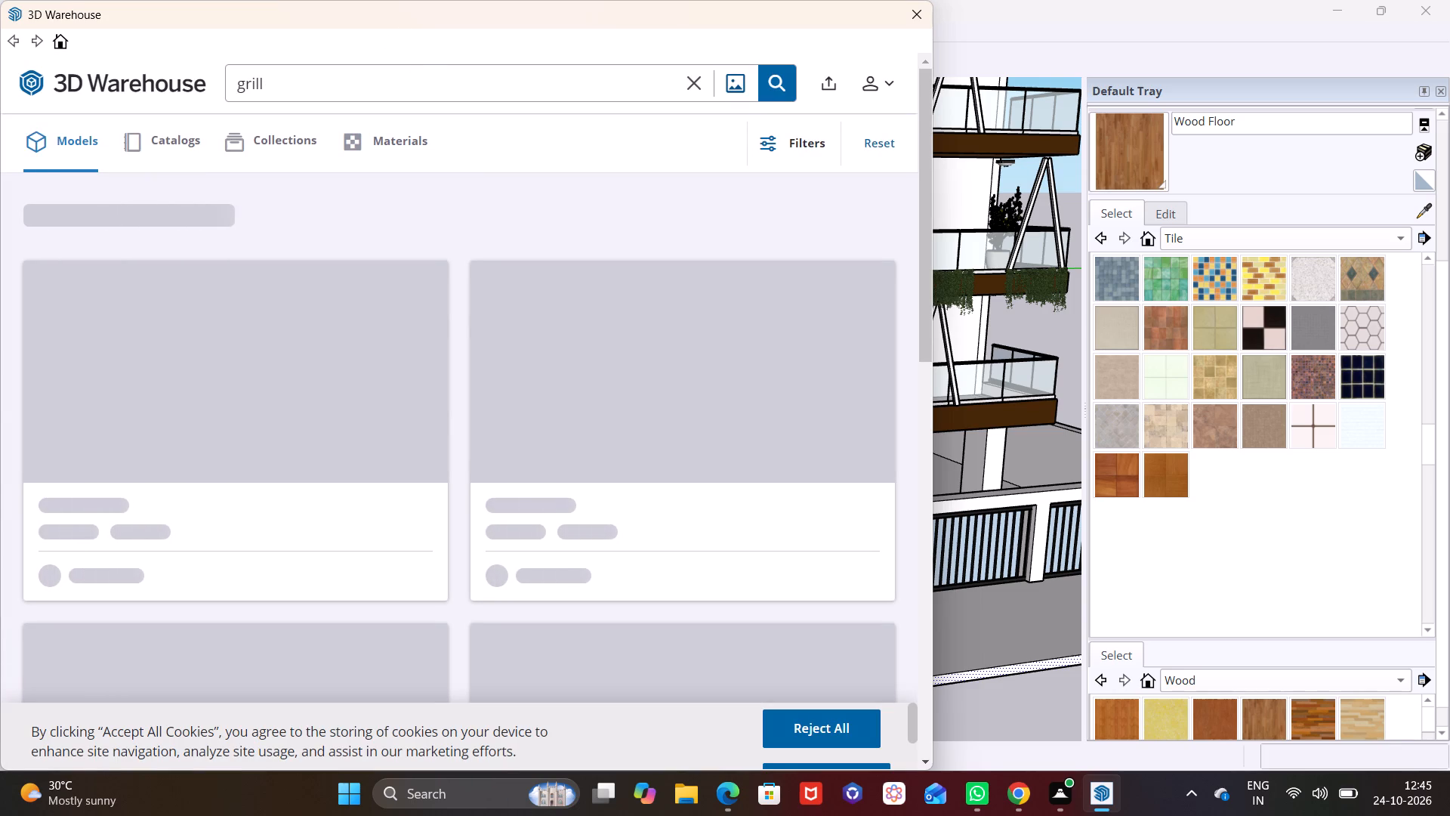
pyautogui.press('BackSpace')
pyautogui.write('grass')
pyautogui.press('Return')
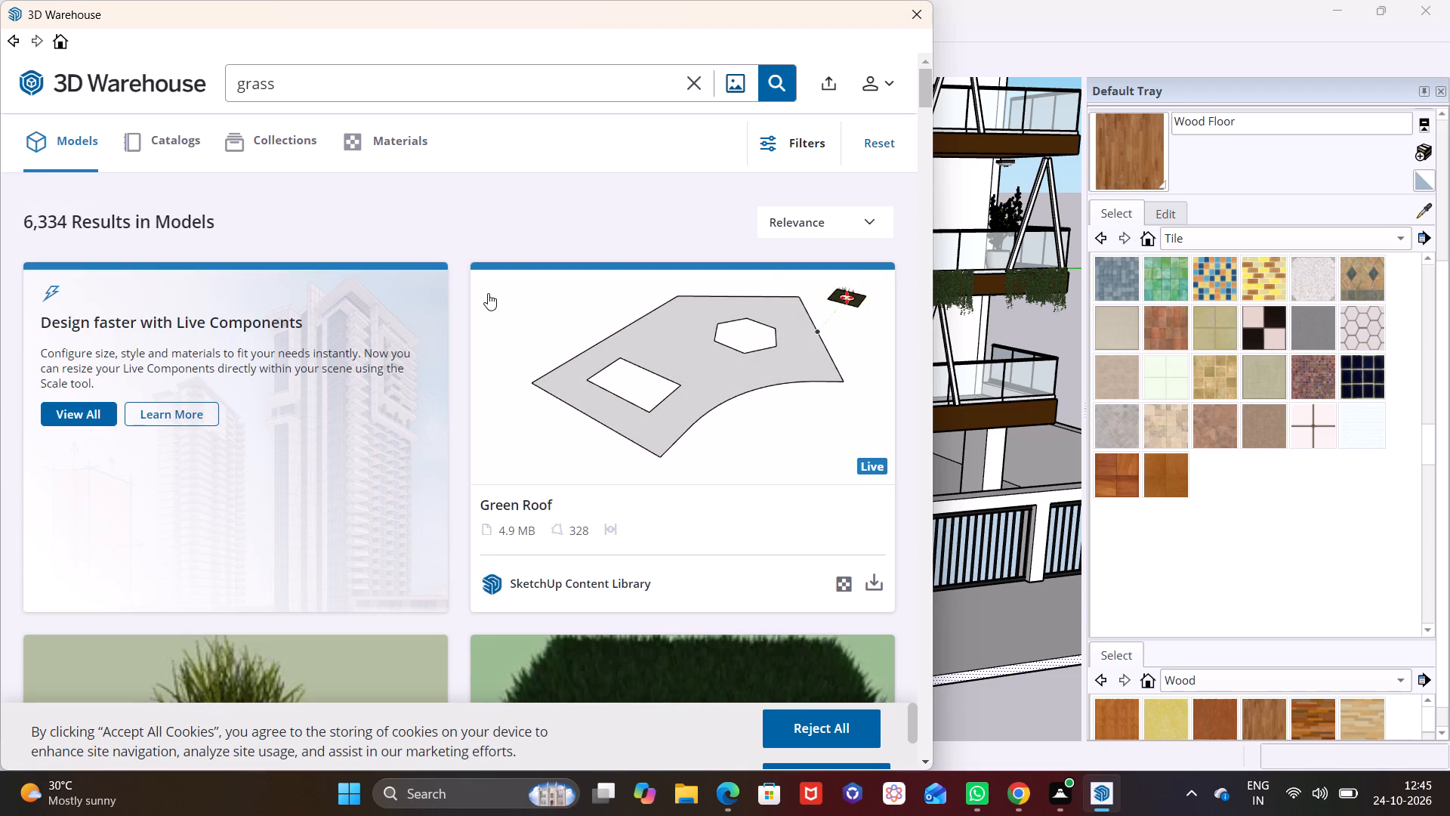
# Load the 978 KB Grasses model from the search results and place it on the ground slab outside the side wall, near the gate.
pyautogui.click(928, 762)
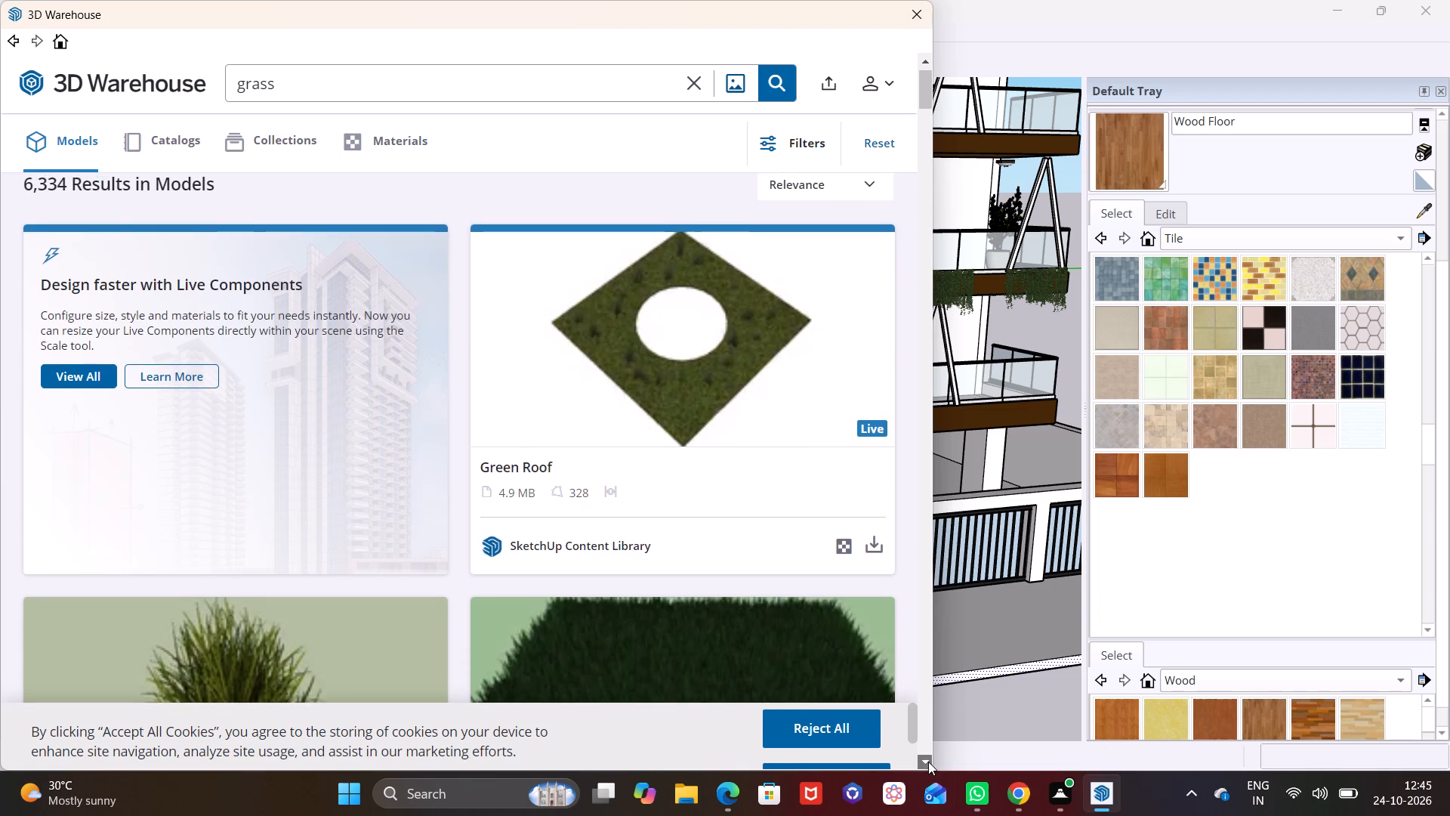
pyautogui.doubleClick(927, 761)
pyautogui.click(927, 761)
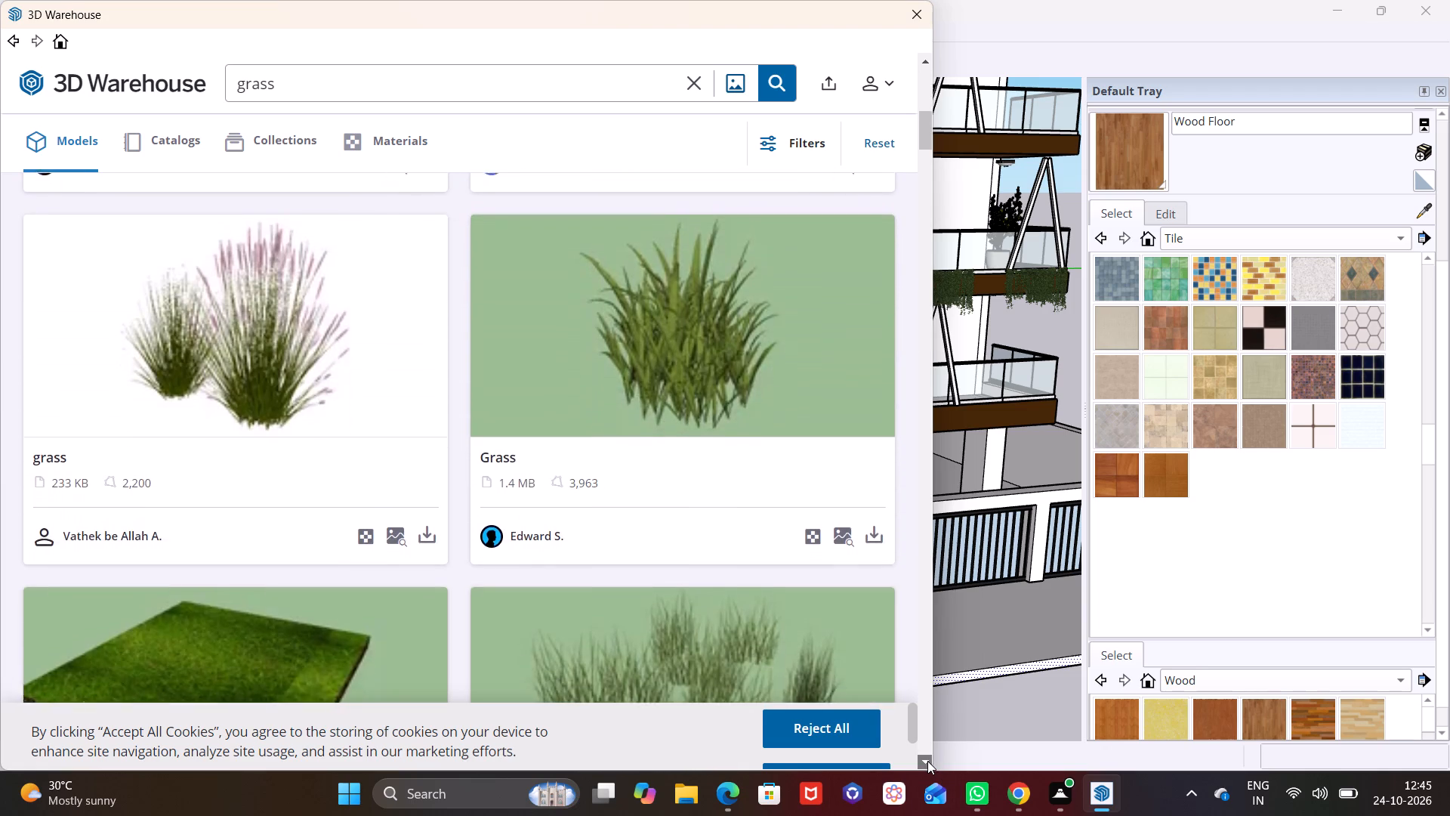
pyautogui.click(927, 760)
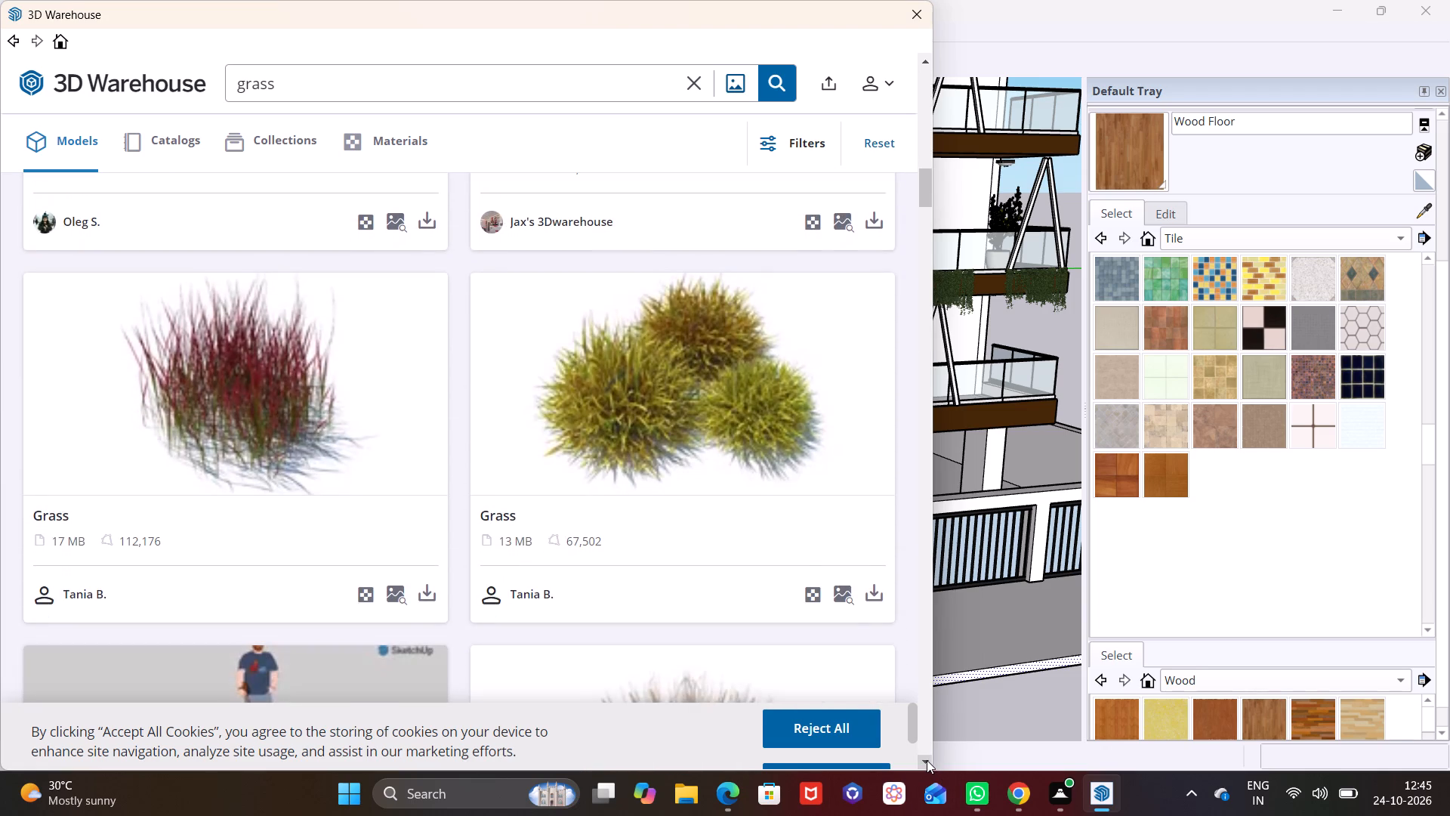
pyautogui.click(926, 759)
pyautogui.click(925, 759)
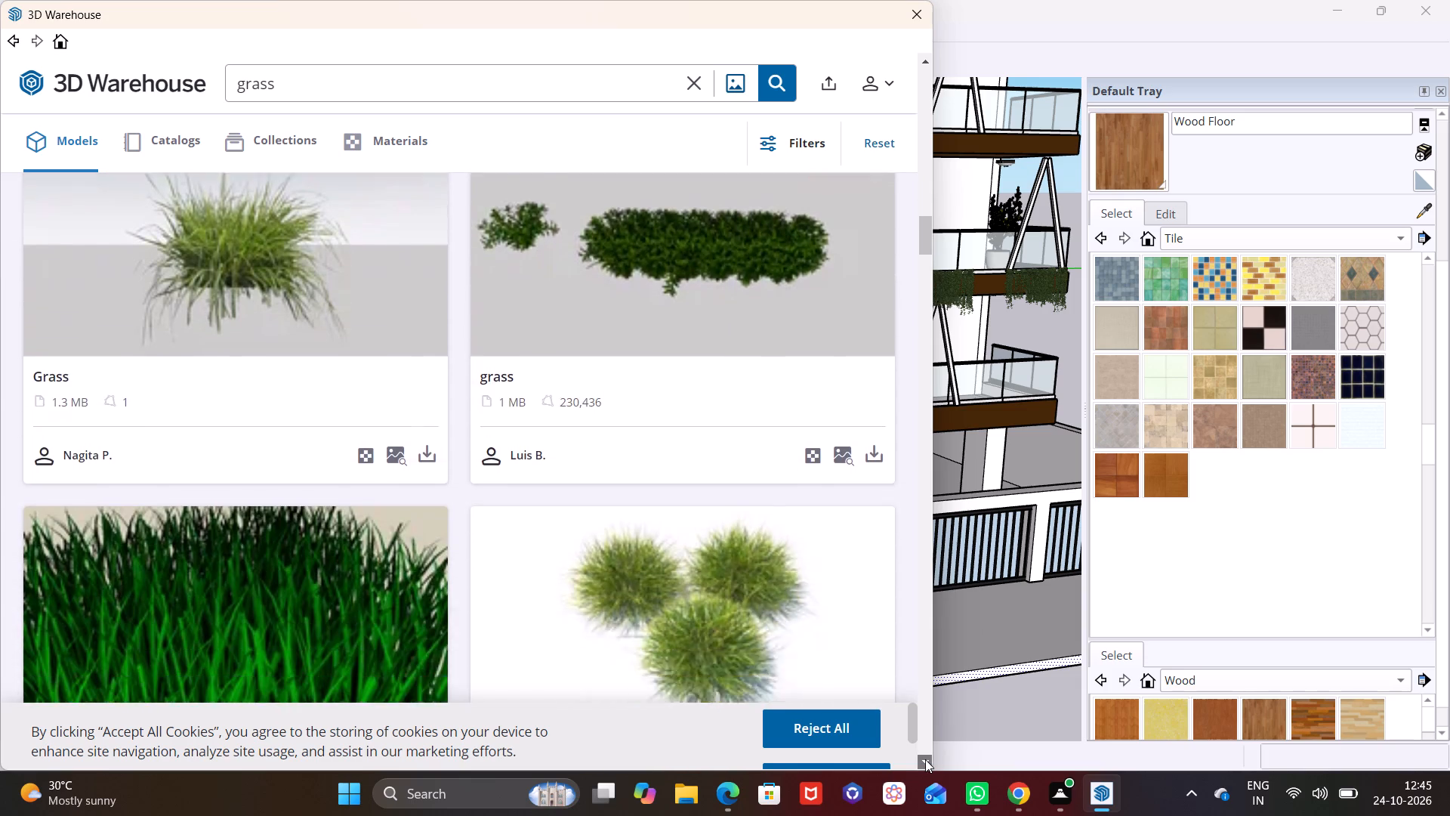
pyautogui.click(924, 759)
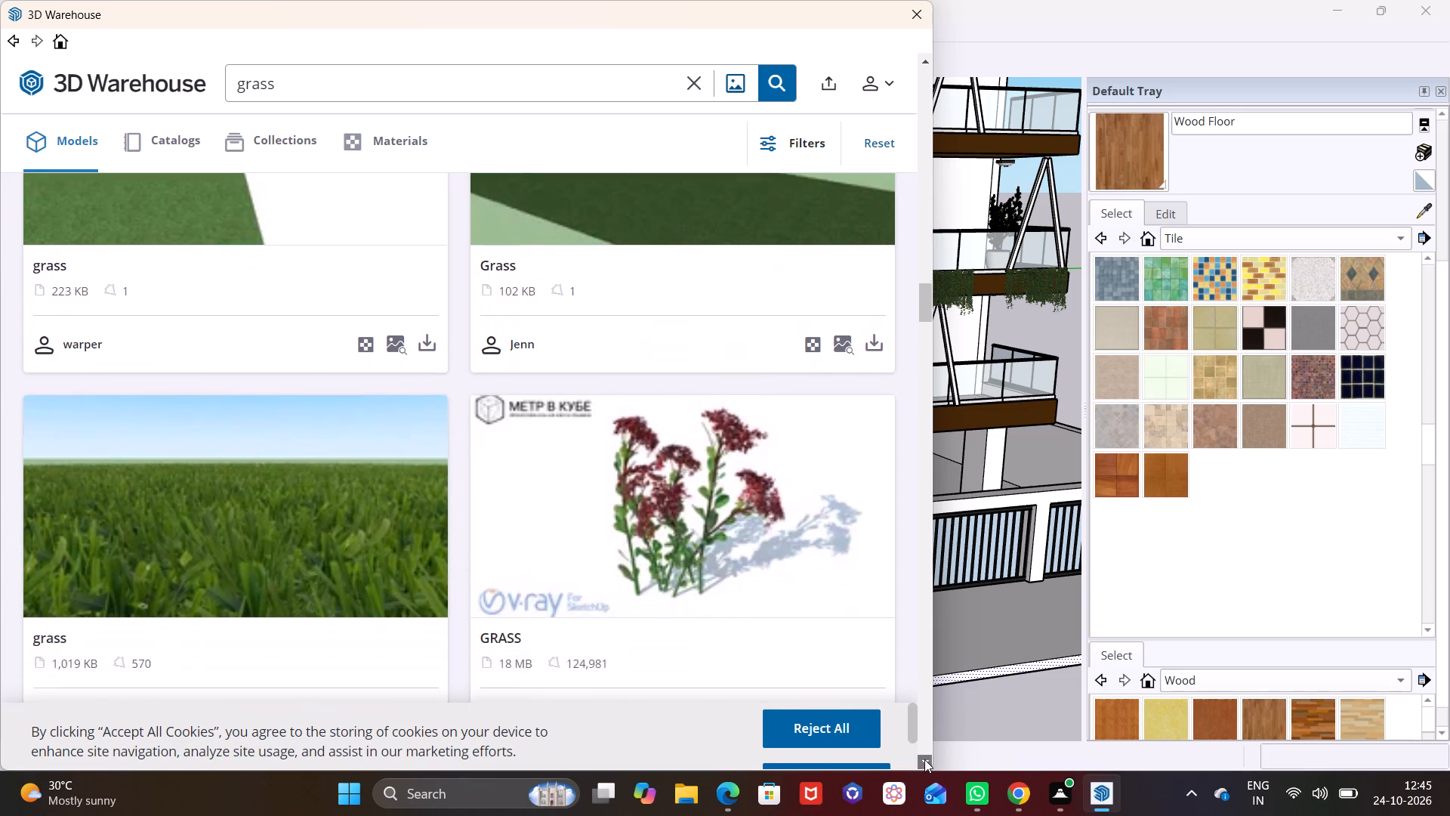
pyautogui.click(924, 759)
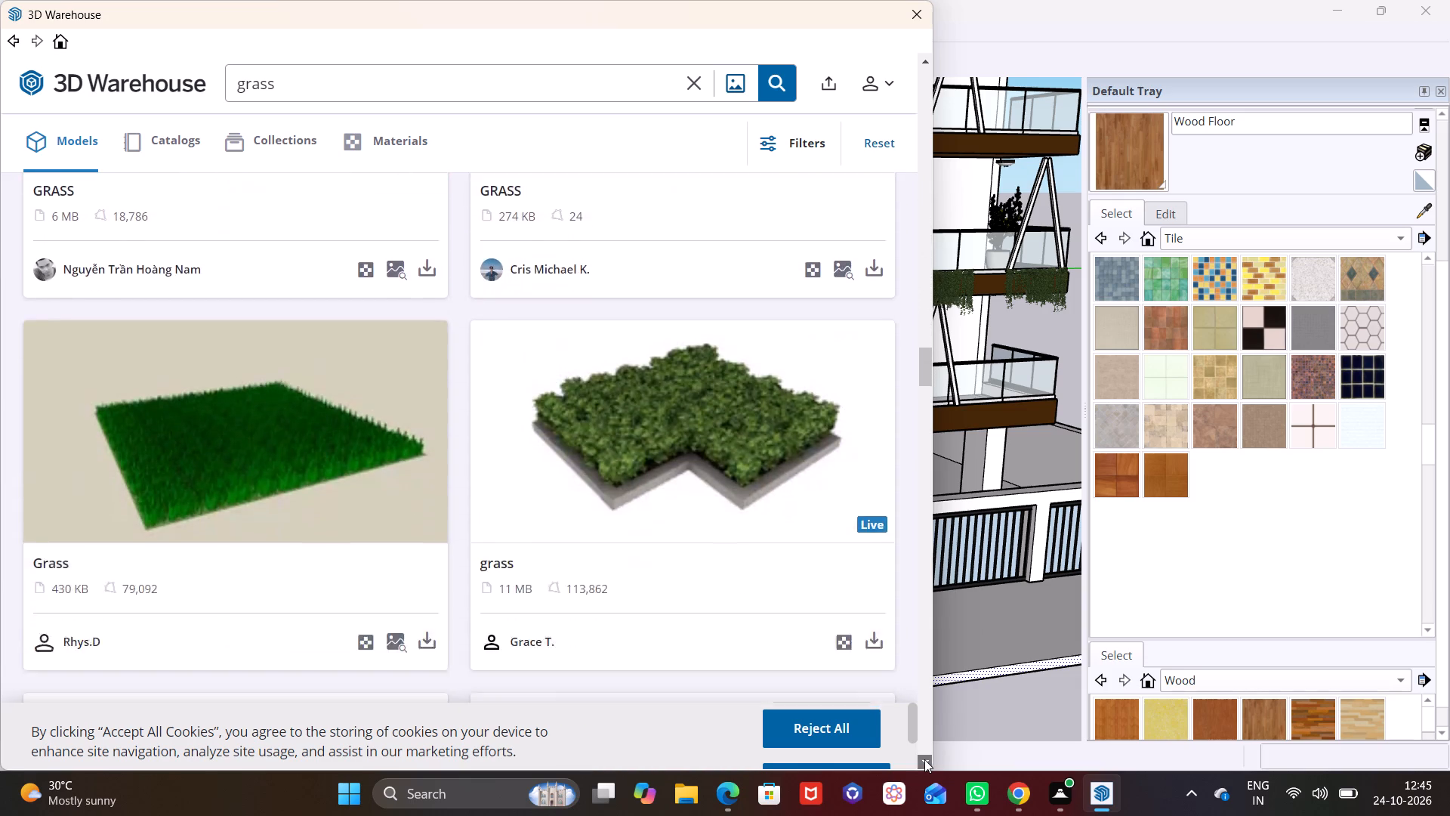
pyautogui.click(924, 759)
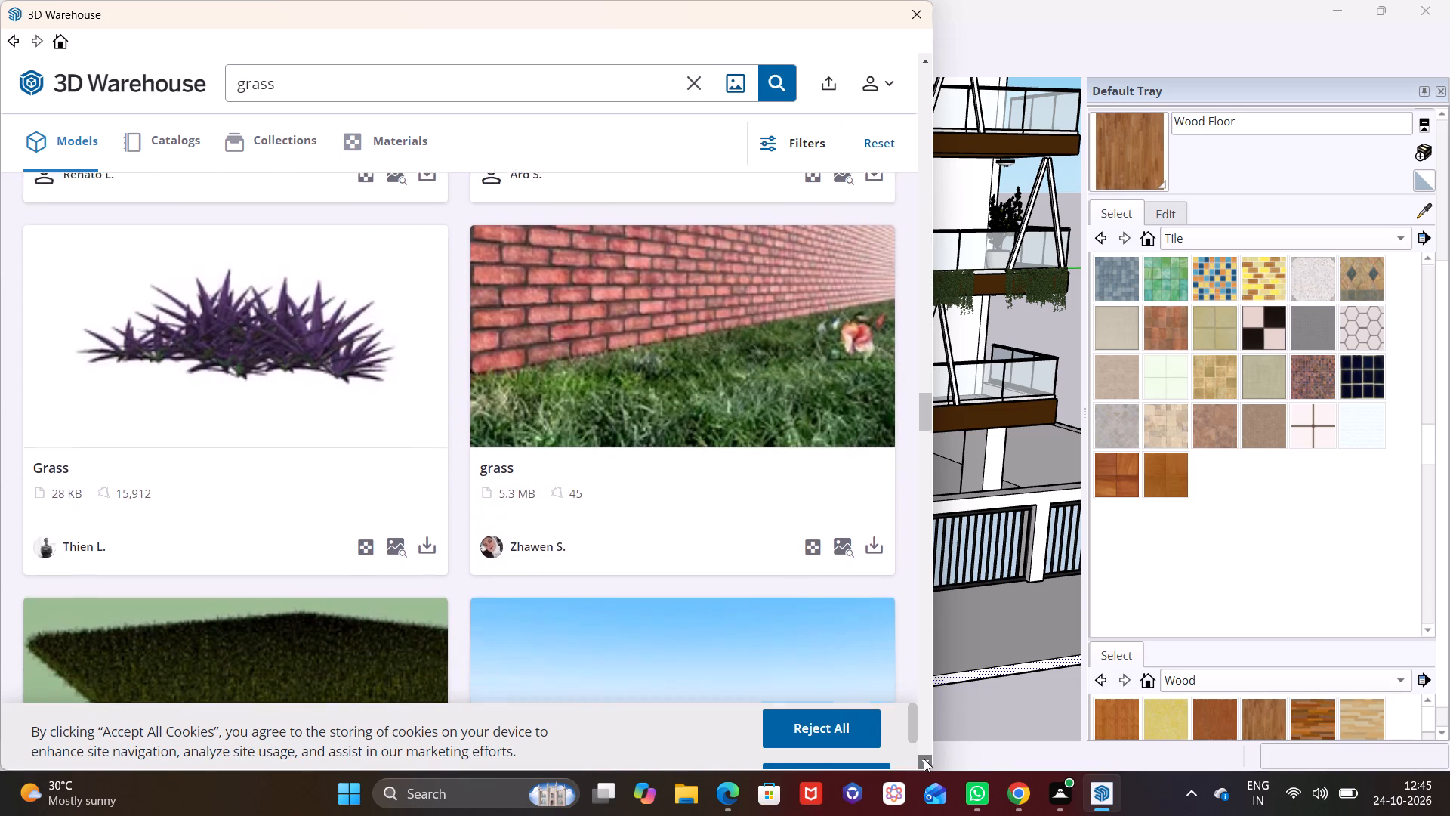
pyautogui.click(924, 759)
pyautogui.click(924, 759)
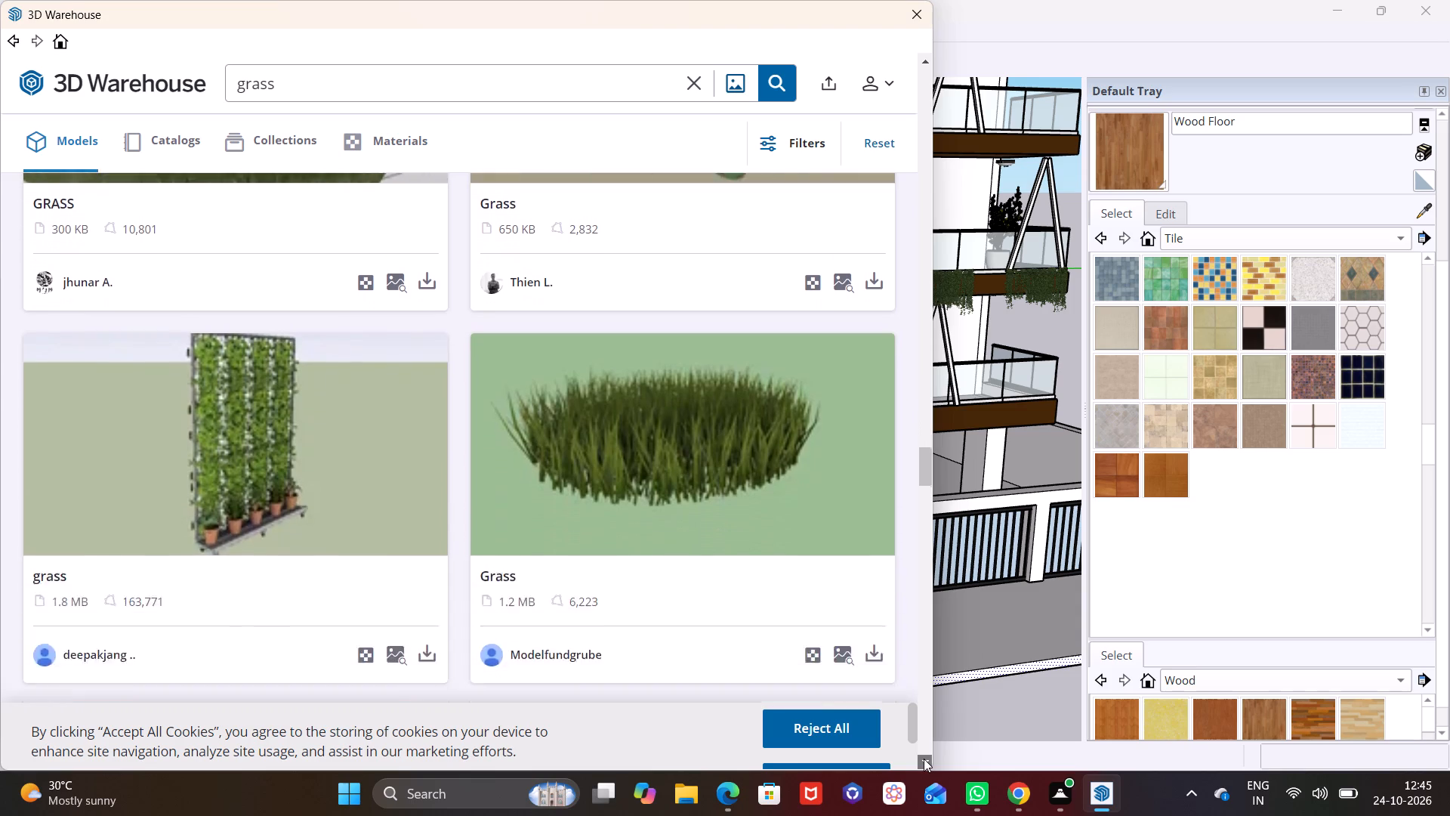
pyautogui.click(924, 759)
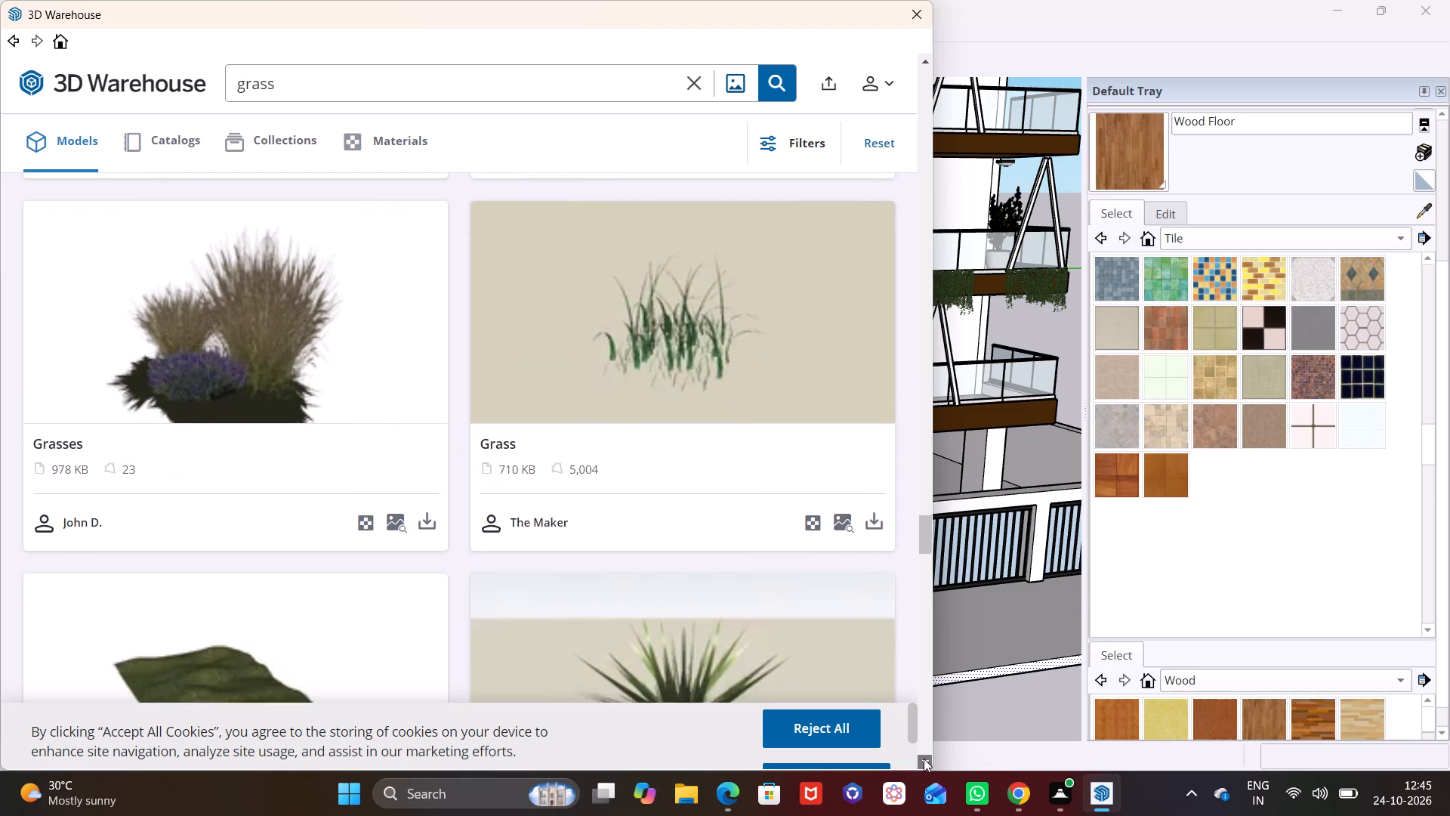
pyautogui.click(924, 759)
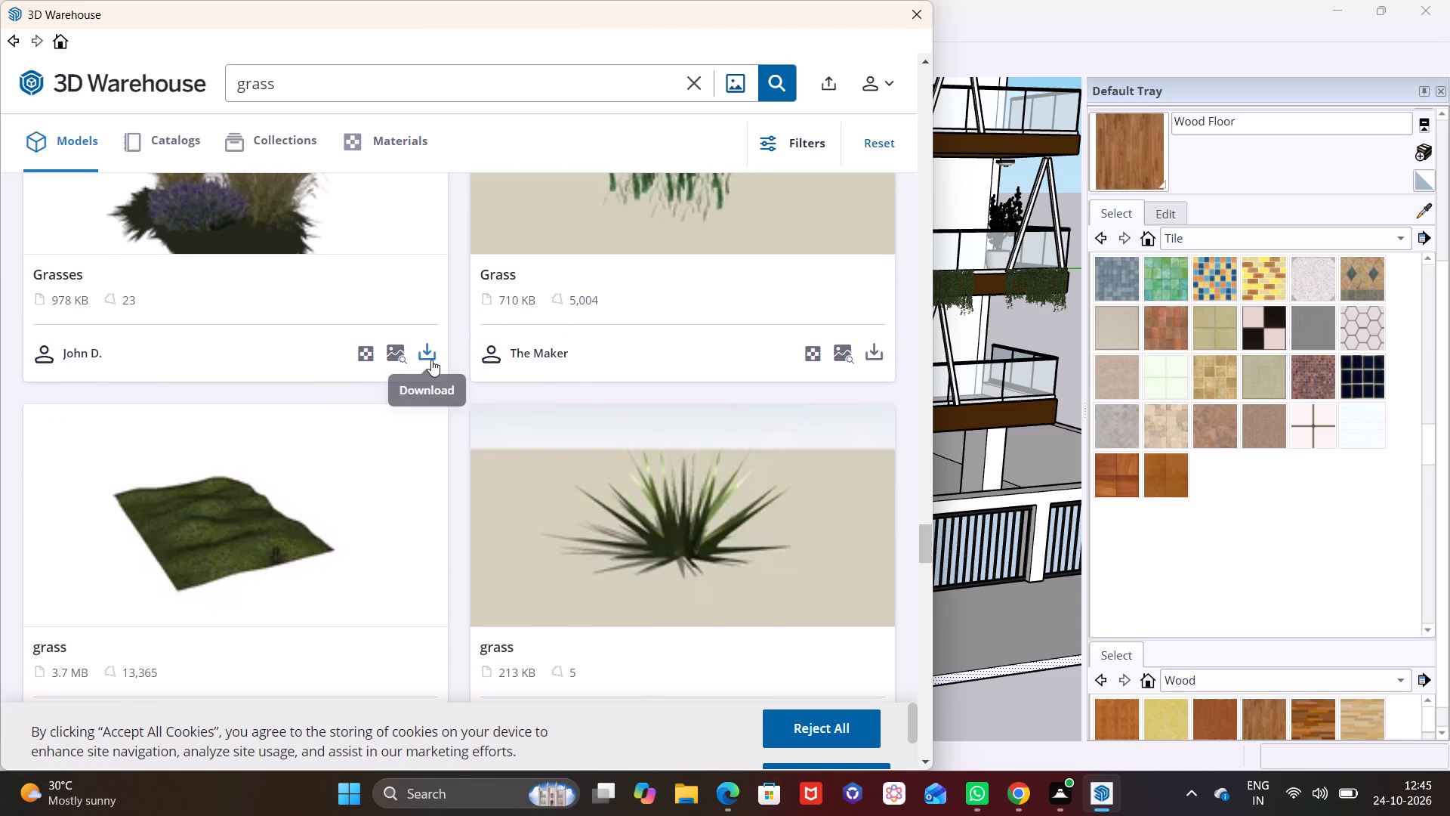
pyautogui.click(431, 357)
pyautogui.click(396, 413)
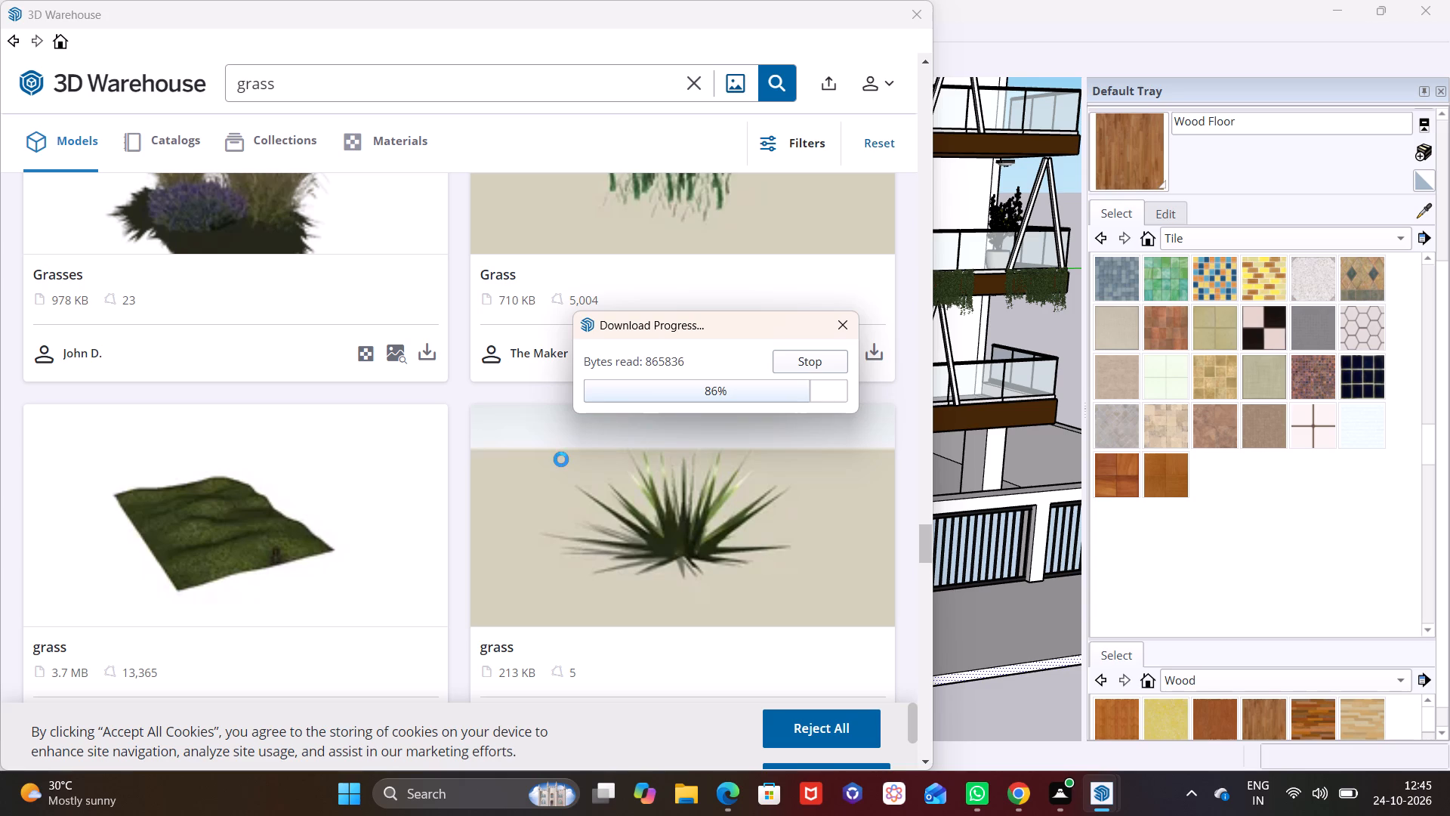
pyautogui.click(913, 443)
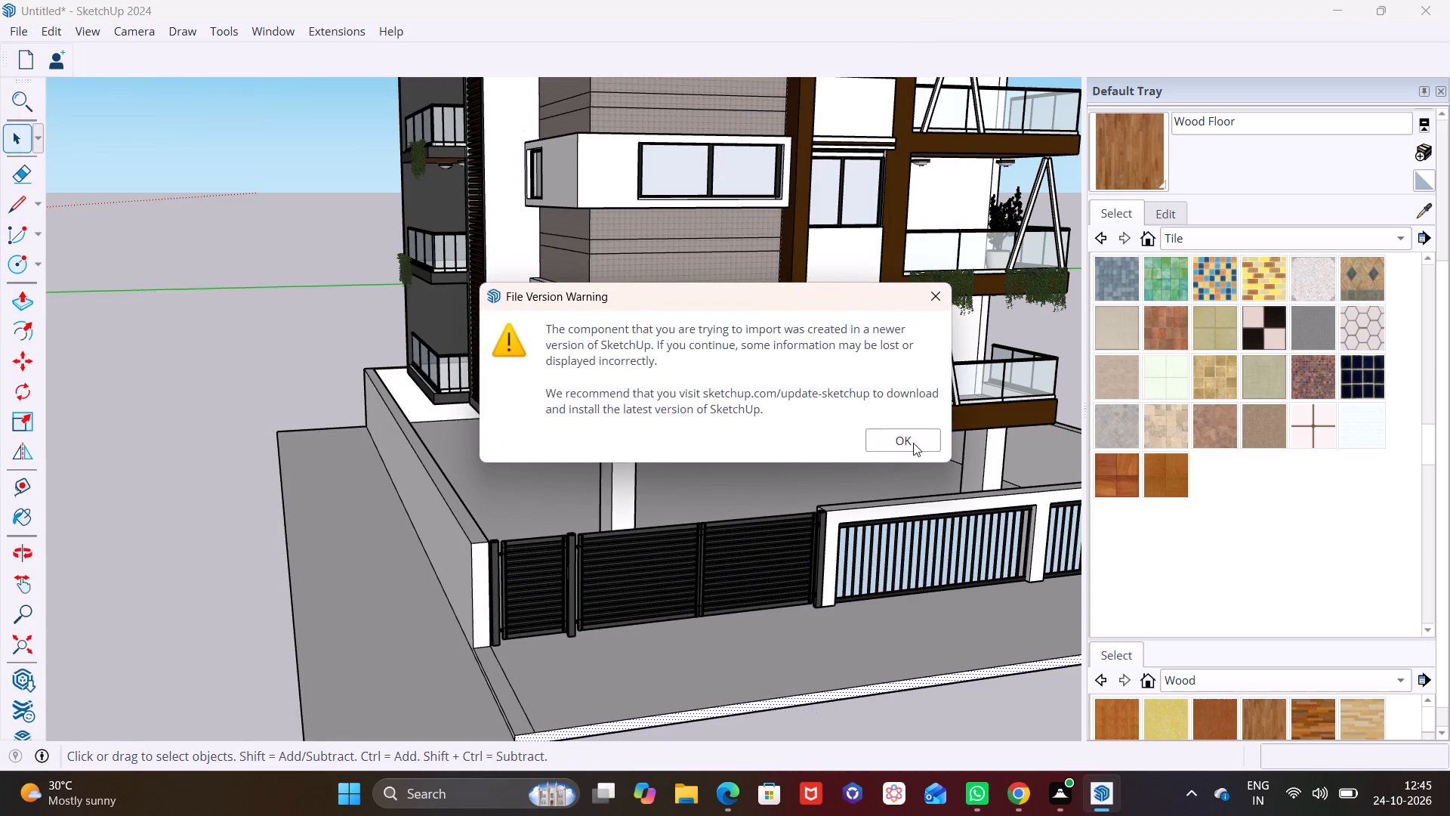
pyautogui.click(320, 619)
# Delete the smaller grass clump inside the placed planting component, keeping the tall clump and the lavender.
pyautogui.moveTo(437, 623); pyautogui.dragTo(699, 499, button='middle')
pyautogui.scroll(2, 652, 518)
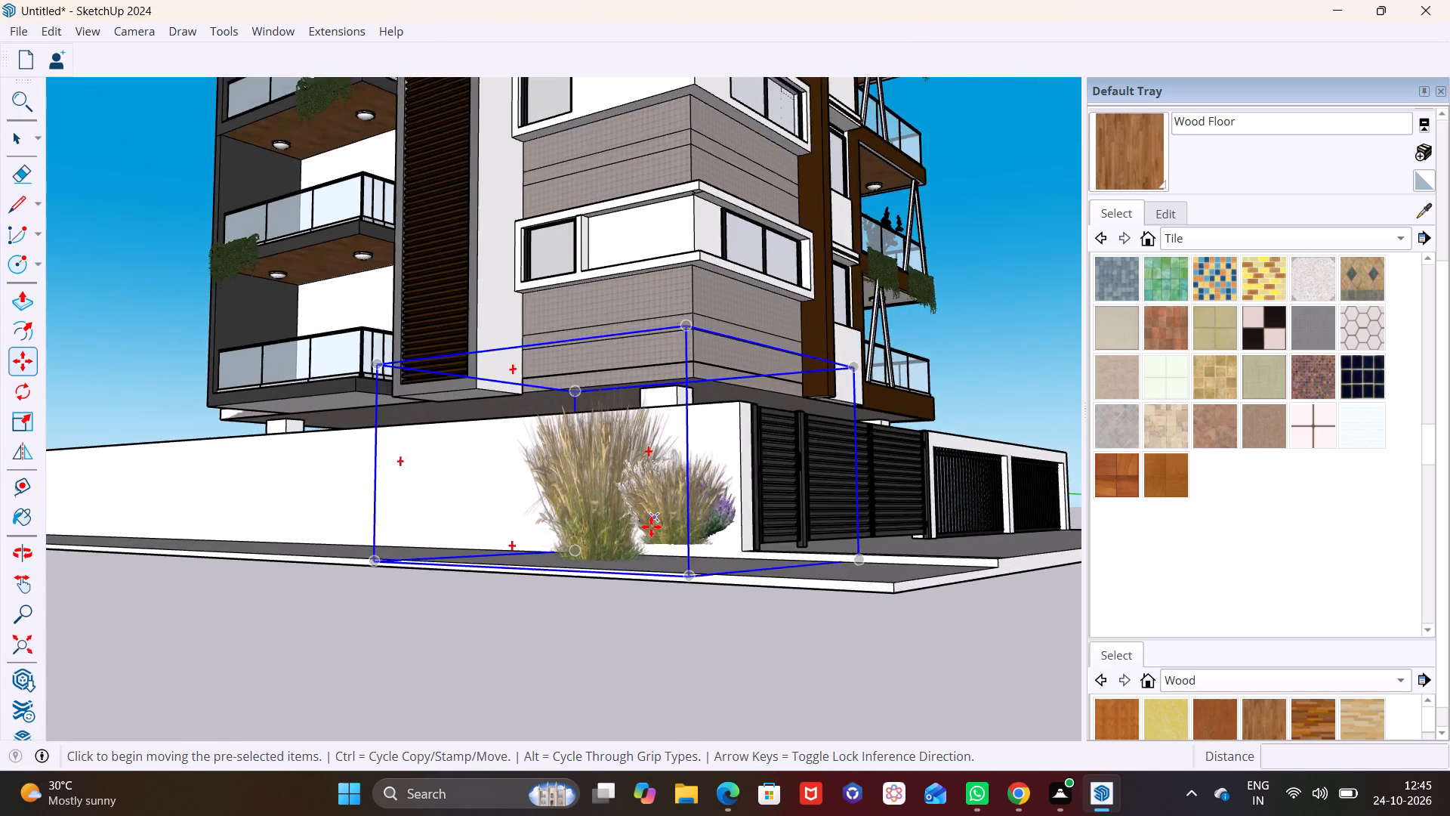
pyautogui.scroll(2, 651, 527)
pyautogui.moveTo(651, 528); pyautogui.dragTo(643, 529, button='middle')
pyautogui.scroll(1, 642, 529)
pyautogui.moveTo(640, 529); pyautogui.dragTo(452, 644, button='middle')
pyautogui.scroll(4, 451, 643)
pyautogui.scroll(-4, 375, 664)
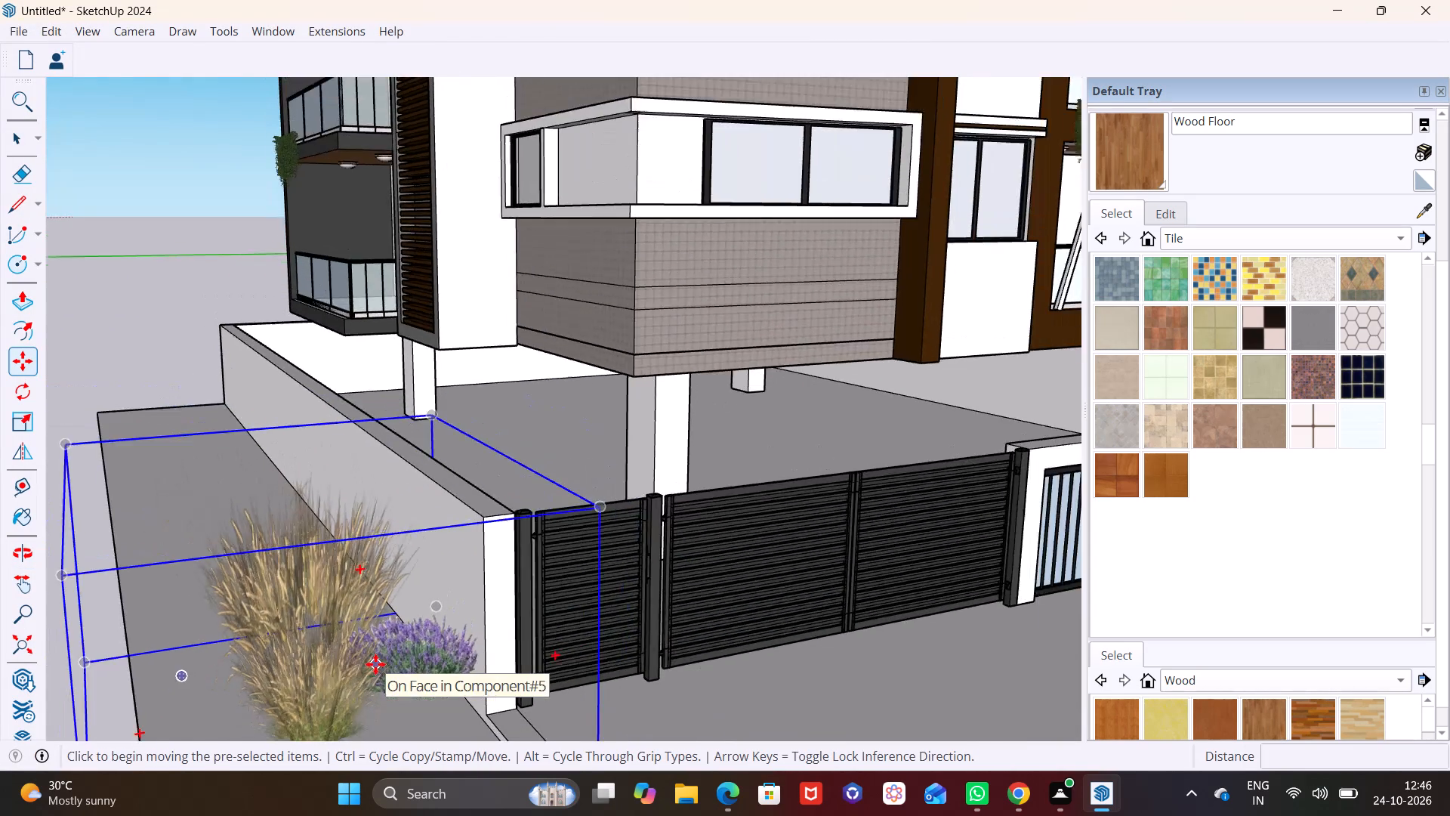
pyautogui.scroll(-8, 375, 664)
pyautogui.moveTo(387, 678); pyautogui.dragTo(472, 533, button='middle')
pyautogui.scroll(5, 461, 542)
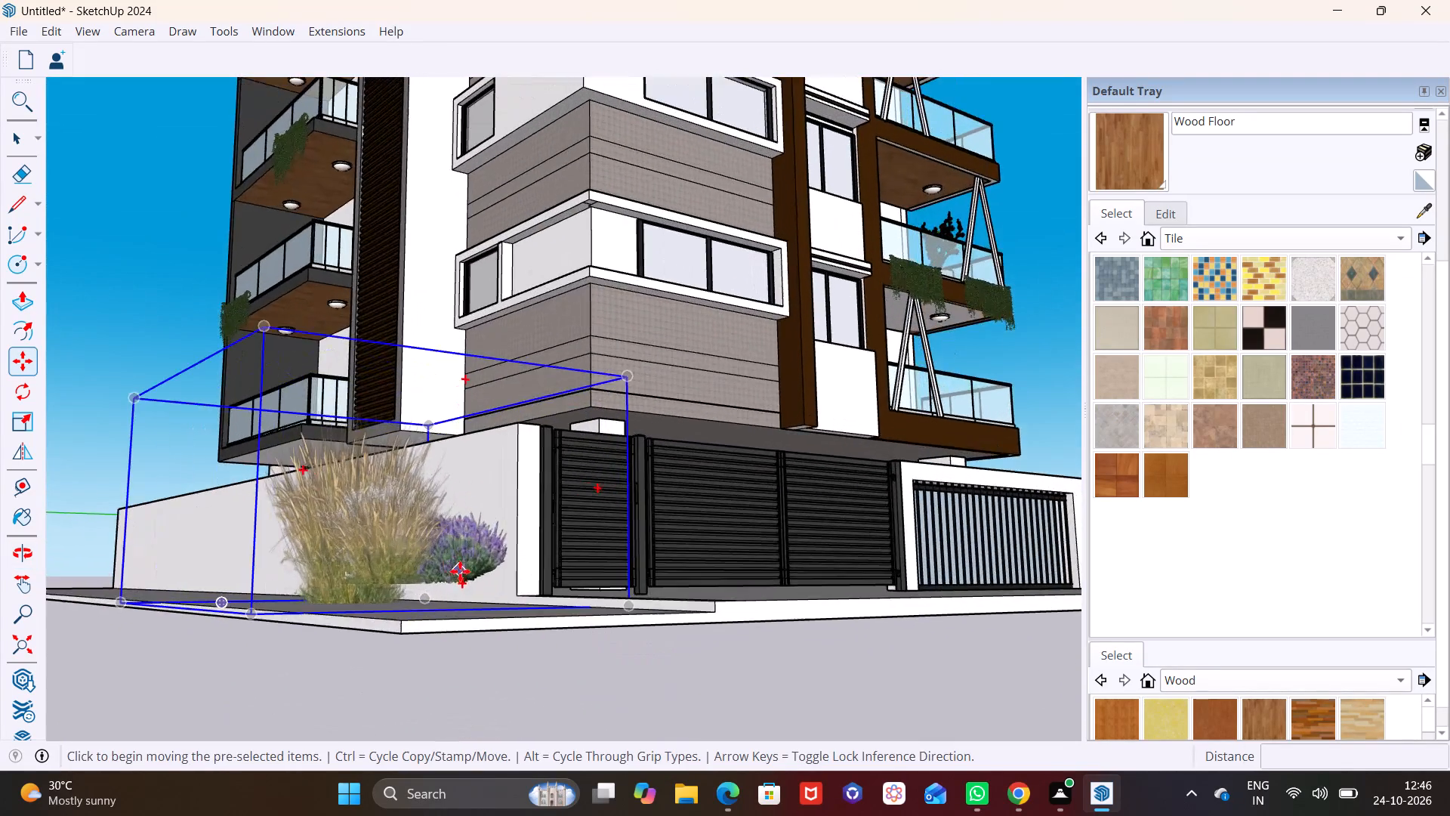
pyautogui.moveTo(484, 625); pyautogui.dragTo(527, 694, button='middle')
pyautogui.scroll(7, 292, 574)
pyautogui.moveTo(415, 588); pyautogui.dragTo(188, 565, button='middle')
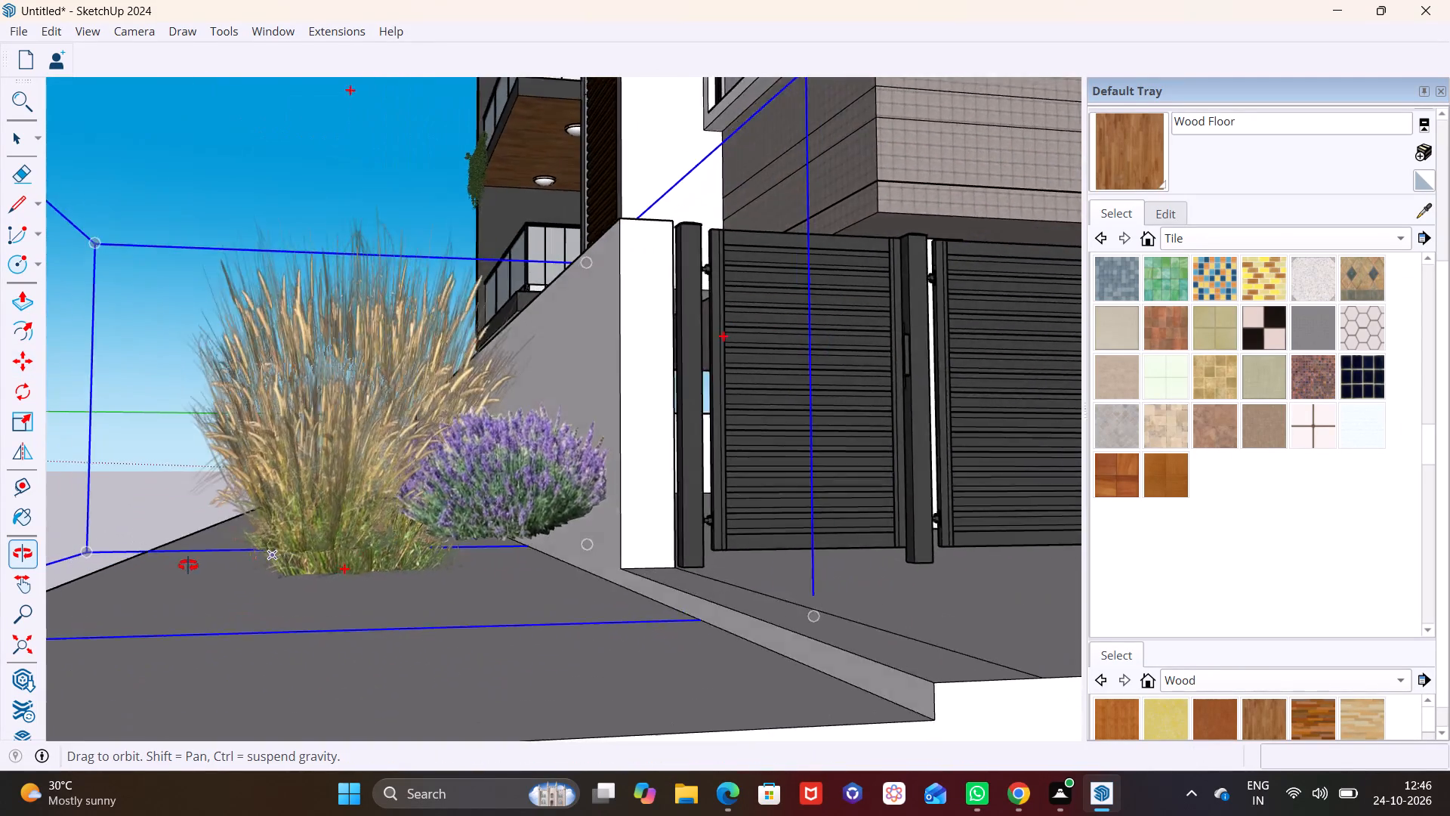
pyautogui.moveTo(188, 565); pyautogui.dragTo(626, 596, button='middle')
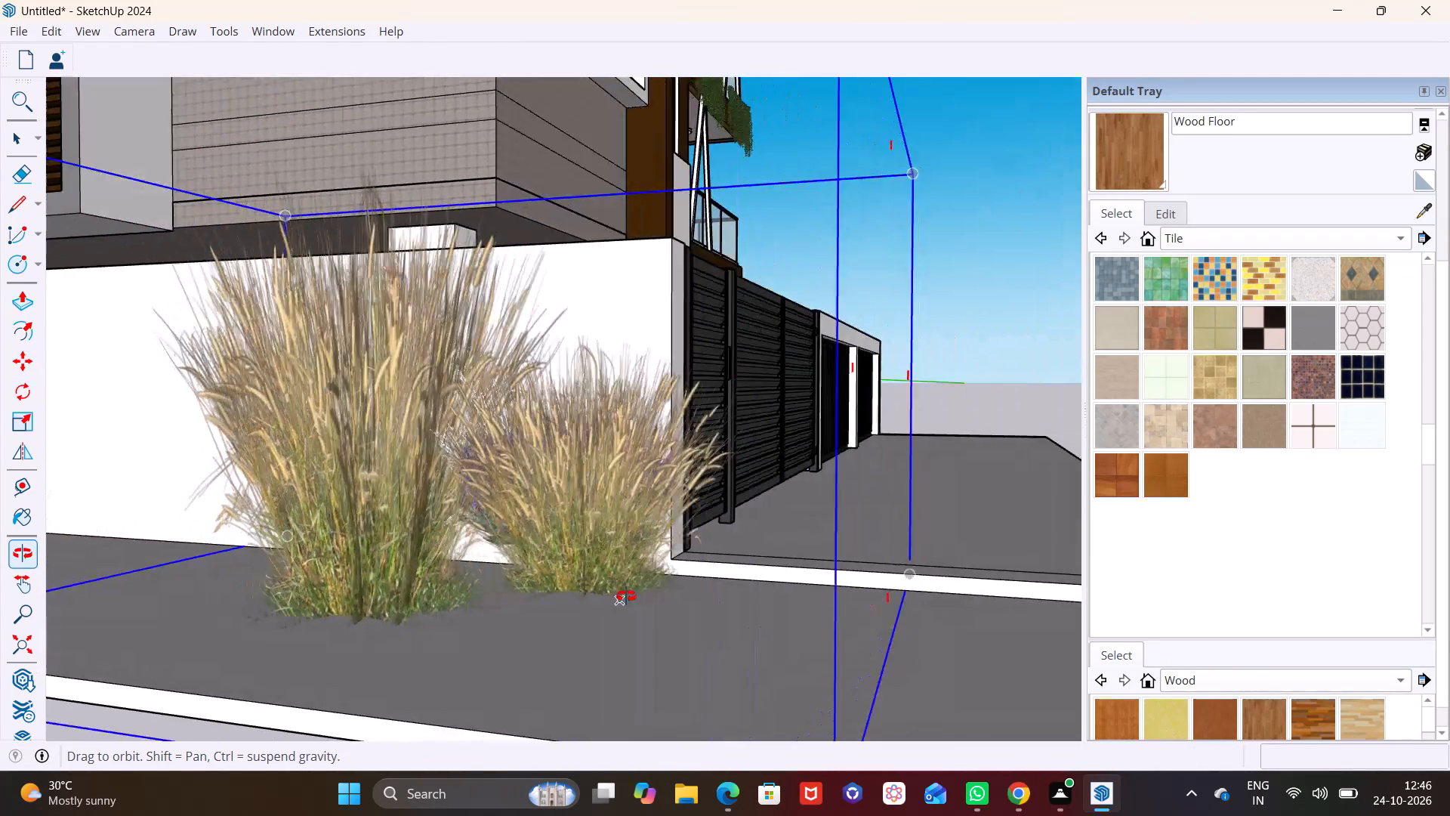
pyautogui.moveTo(626, 596); pyautogui.dragTo(160, 620, button='middle')
pyautogui.press('space')
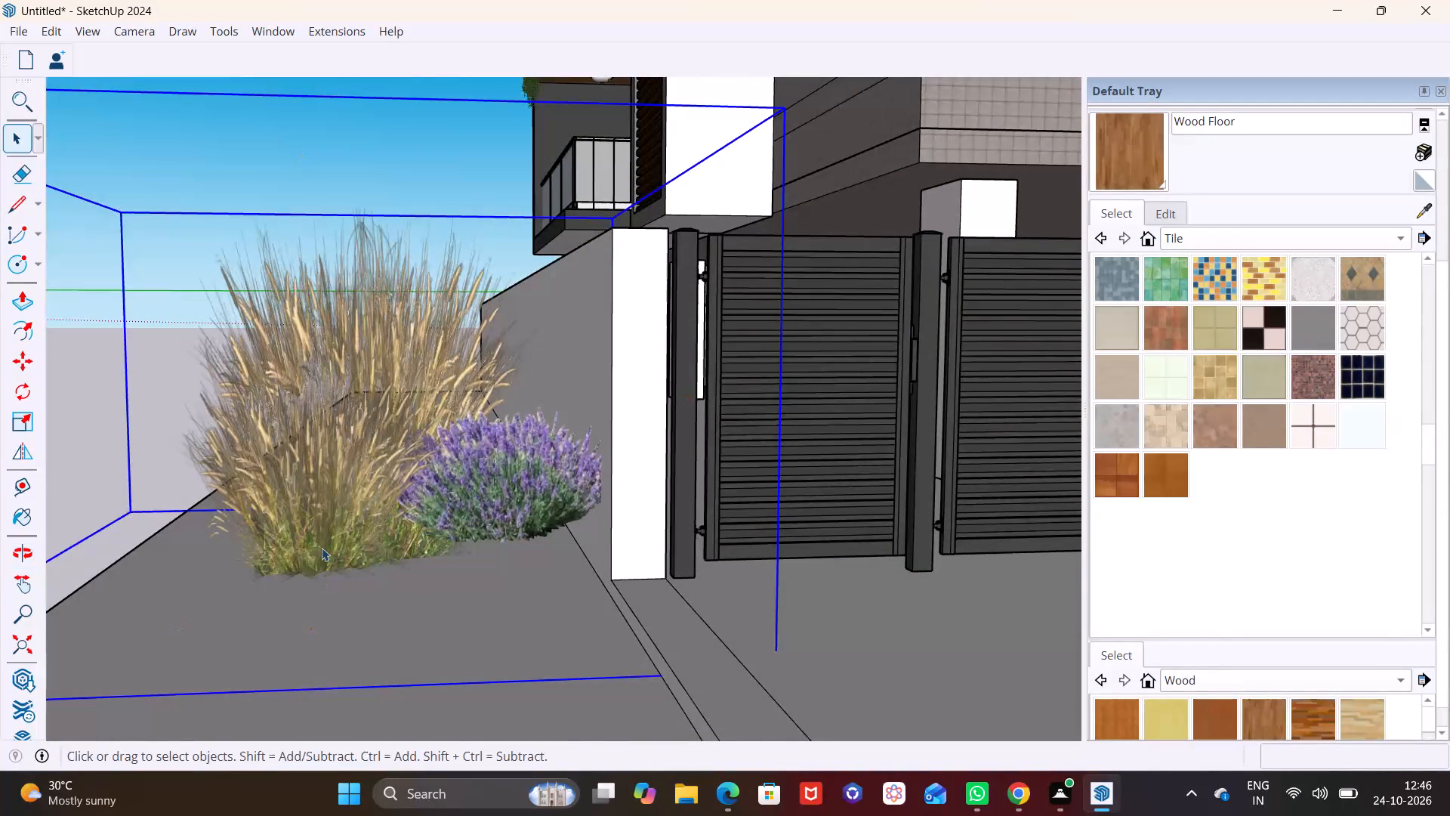
pyautogui.click(322, 548)
pyautogui.doubleClick(325, 534)
pyautogui.click(332, 499)
pyautogui.doubleClick(341, 515)
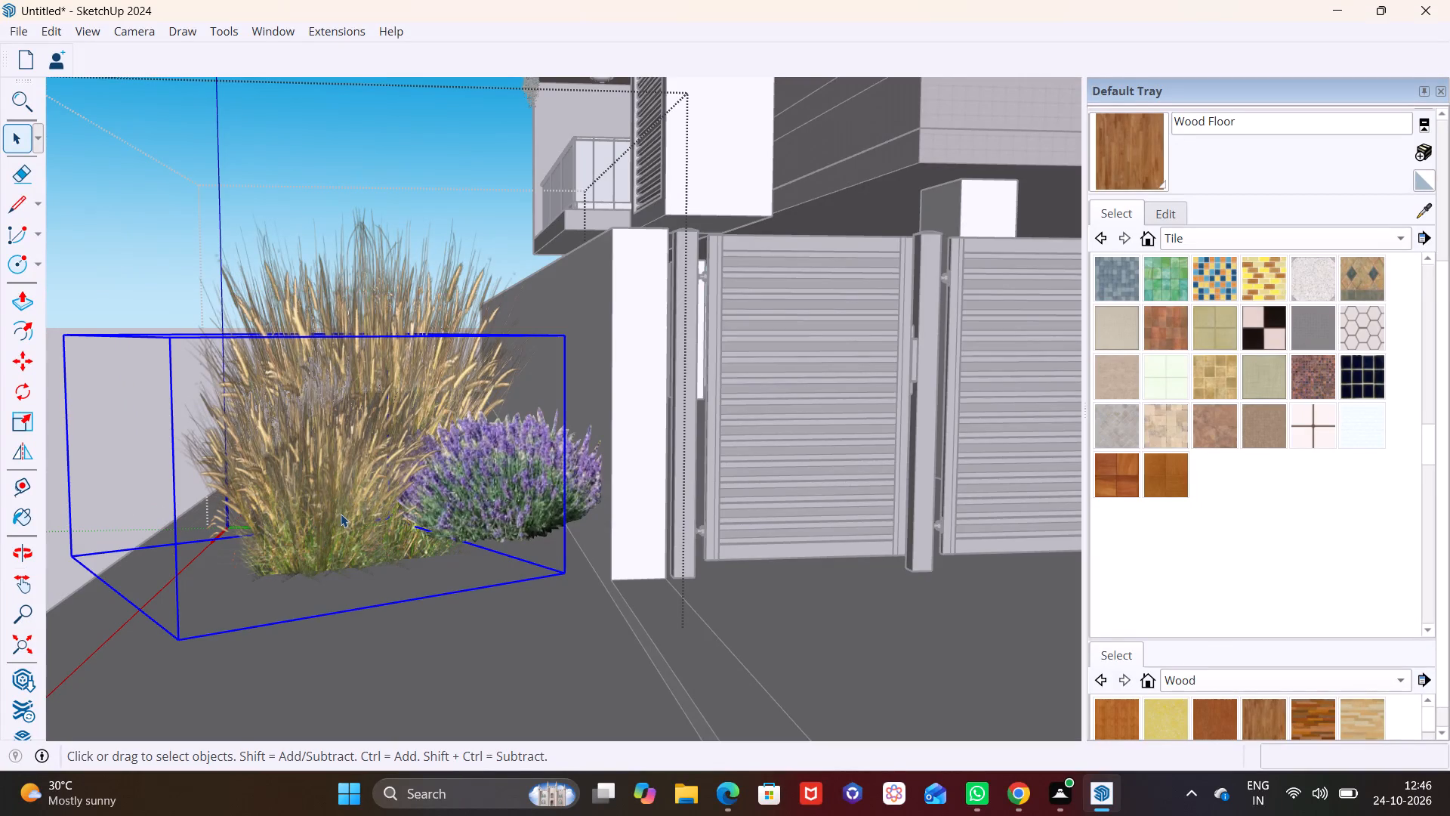
pyautogui.click(341, 509)
pyautogui.click(351, 493)
pyautogui.press('Delete')
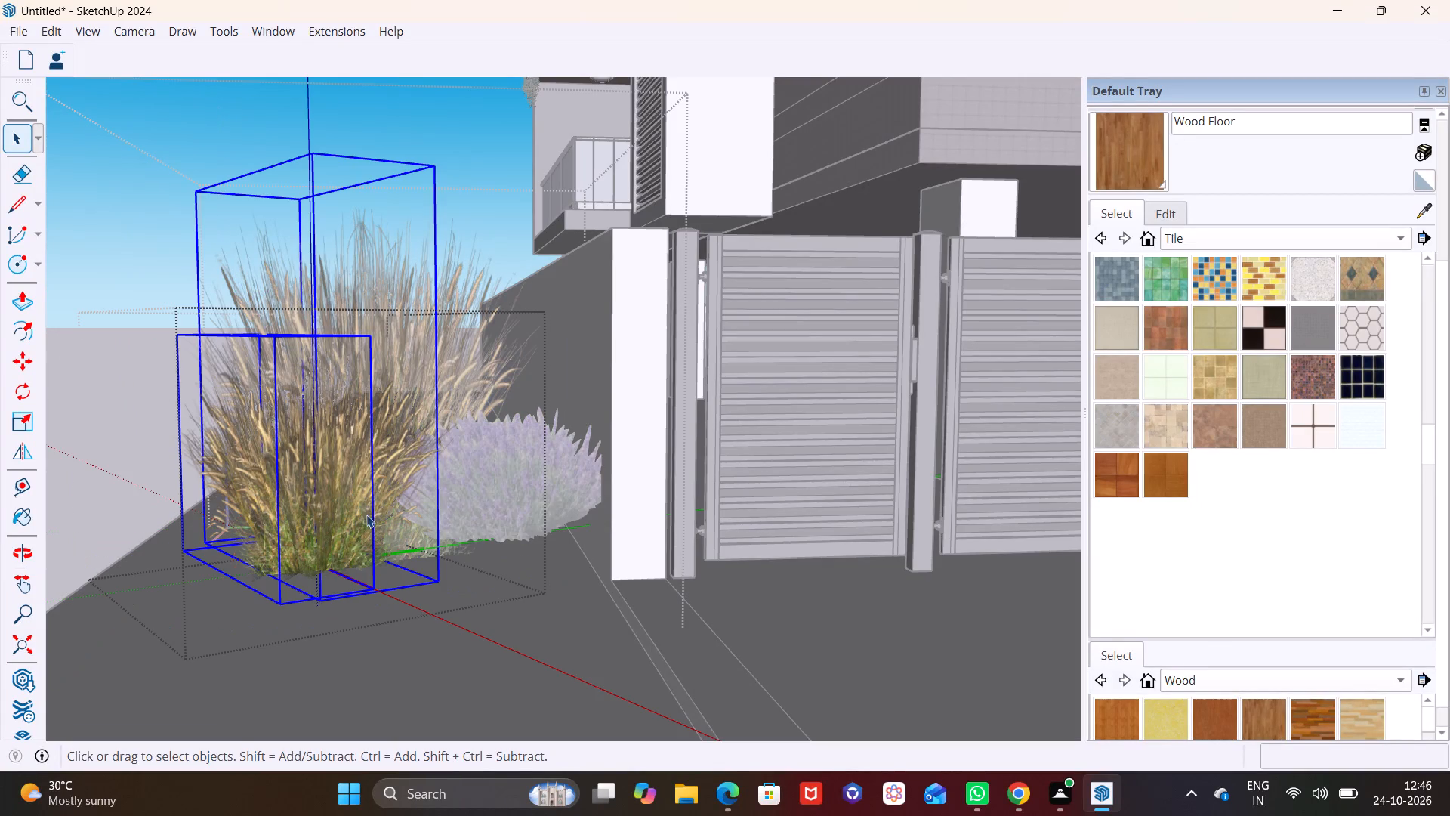
pyautogui.click(78, 299)
pyautogui.click(88, 351)
pyautogui.press('Delete')
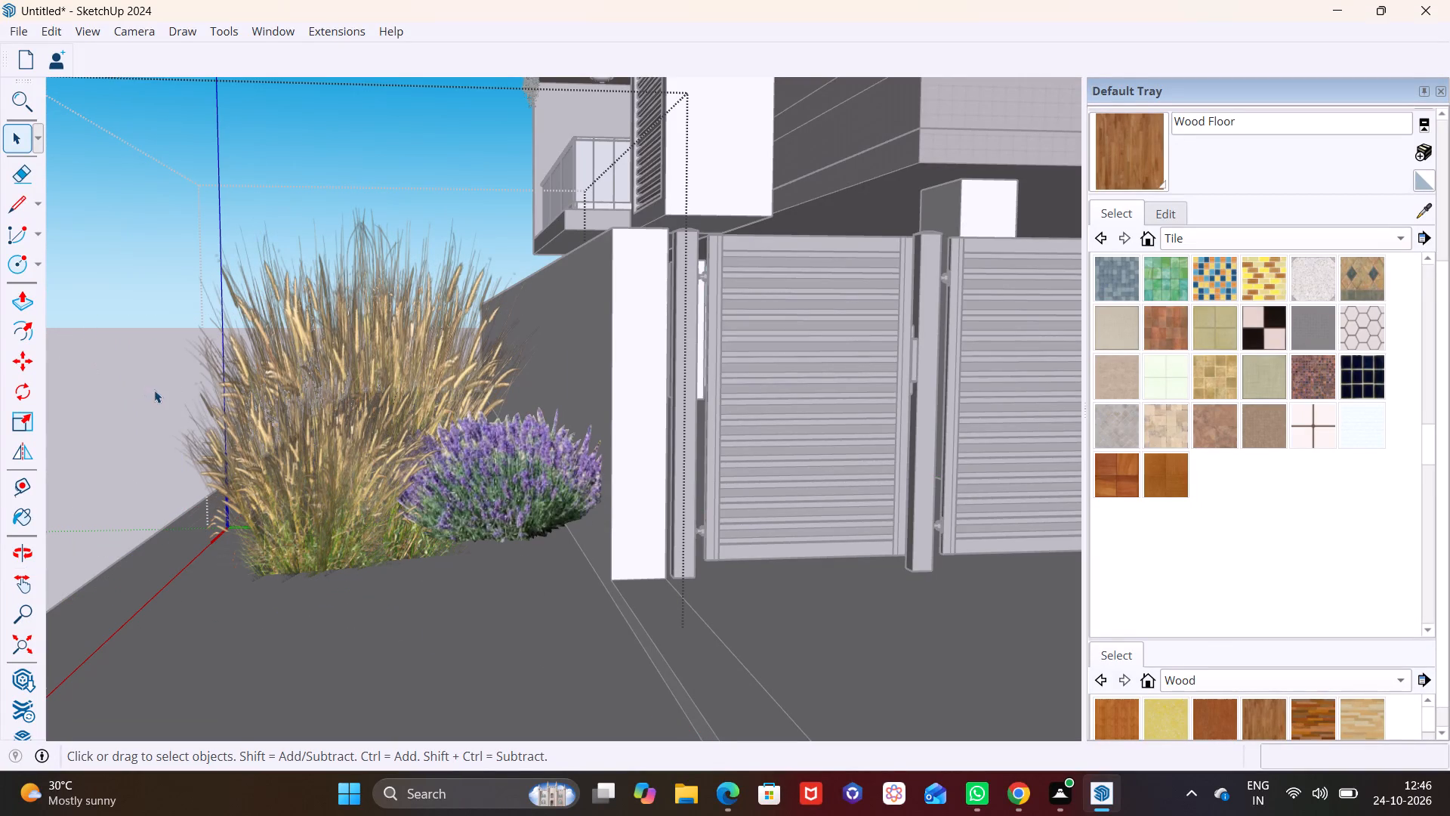
pyautogui.click(321, 448)
pyautogui.press('Delete')
# Move the lavender bush down about 1' onto the ground slab and leave the planting component.
pyautogui.click(442, 486)
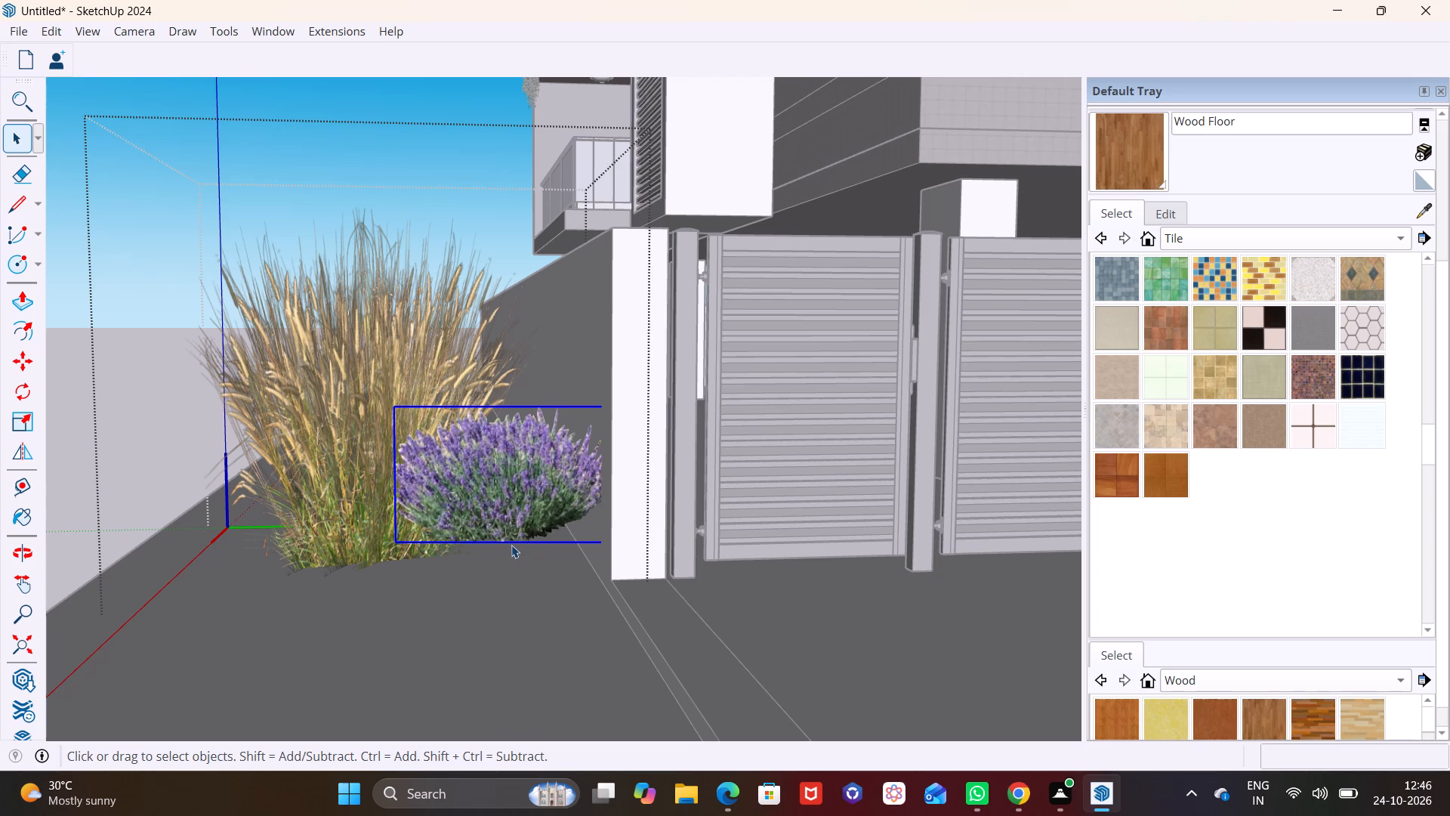
pyautogui.press('m')
pyautogui.click(519, 401)
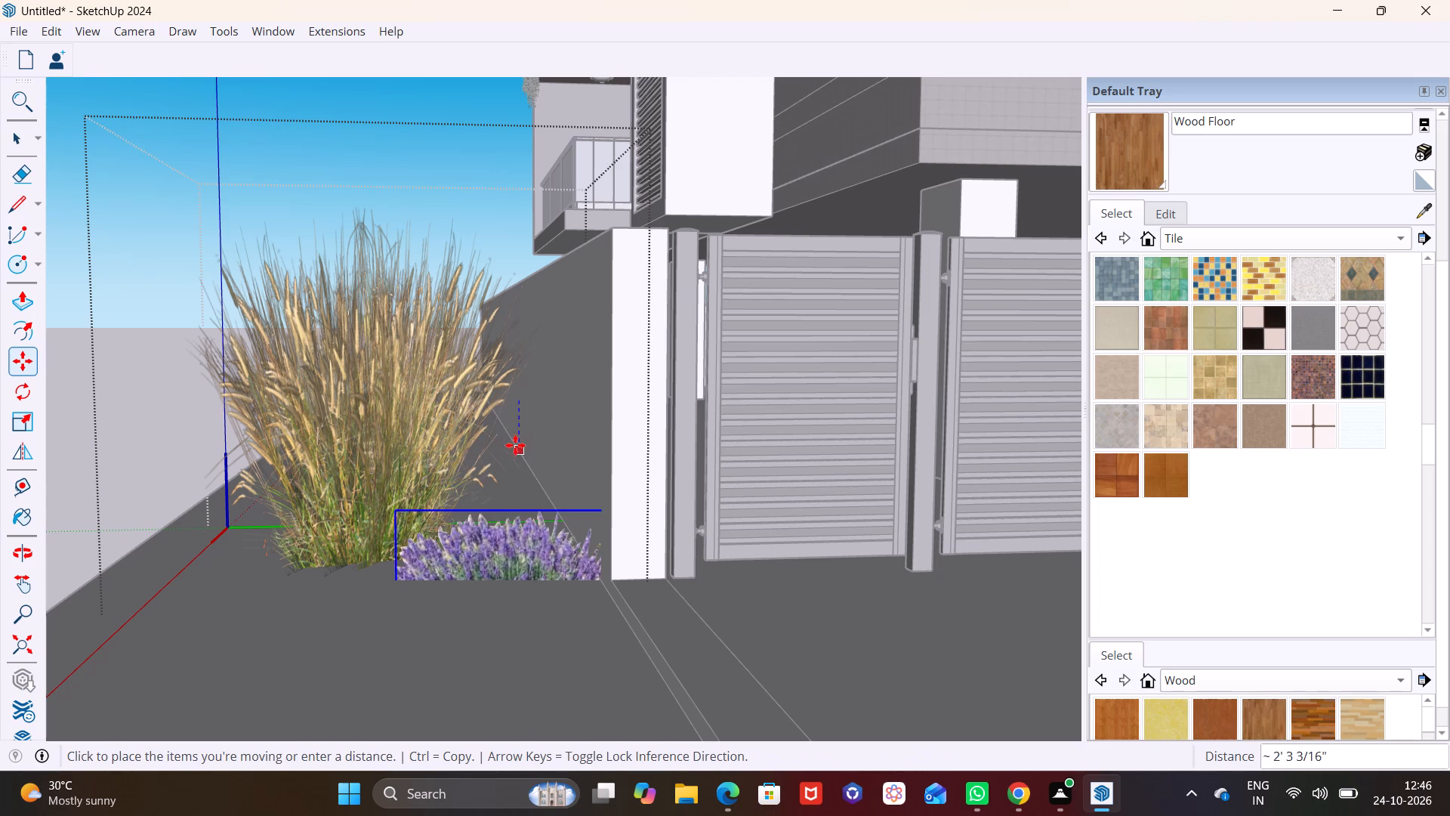
pyautogui.click(512, 425)
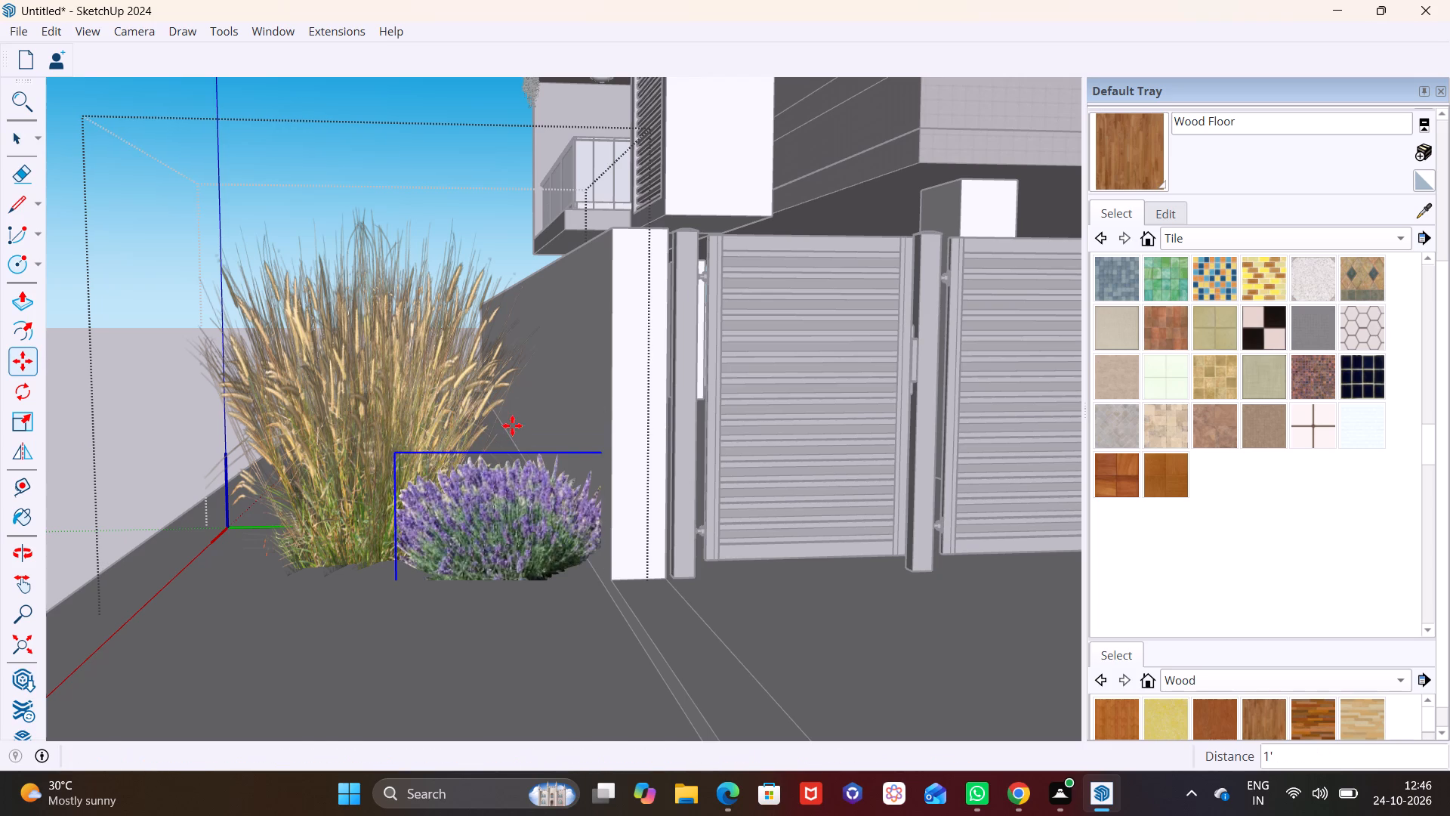
pyautogui.press('space')
pyautogui.middleClick(349, 465)
pyautogui.press('space')
pyautogui.click(176, 447)
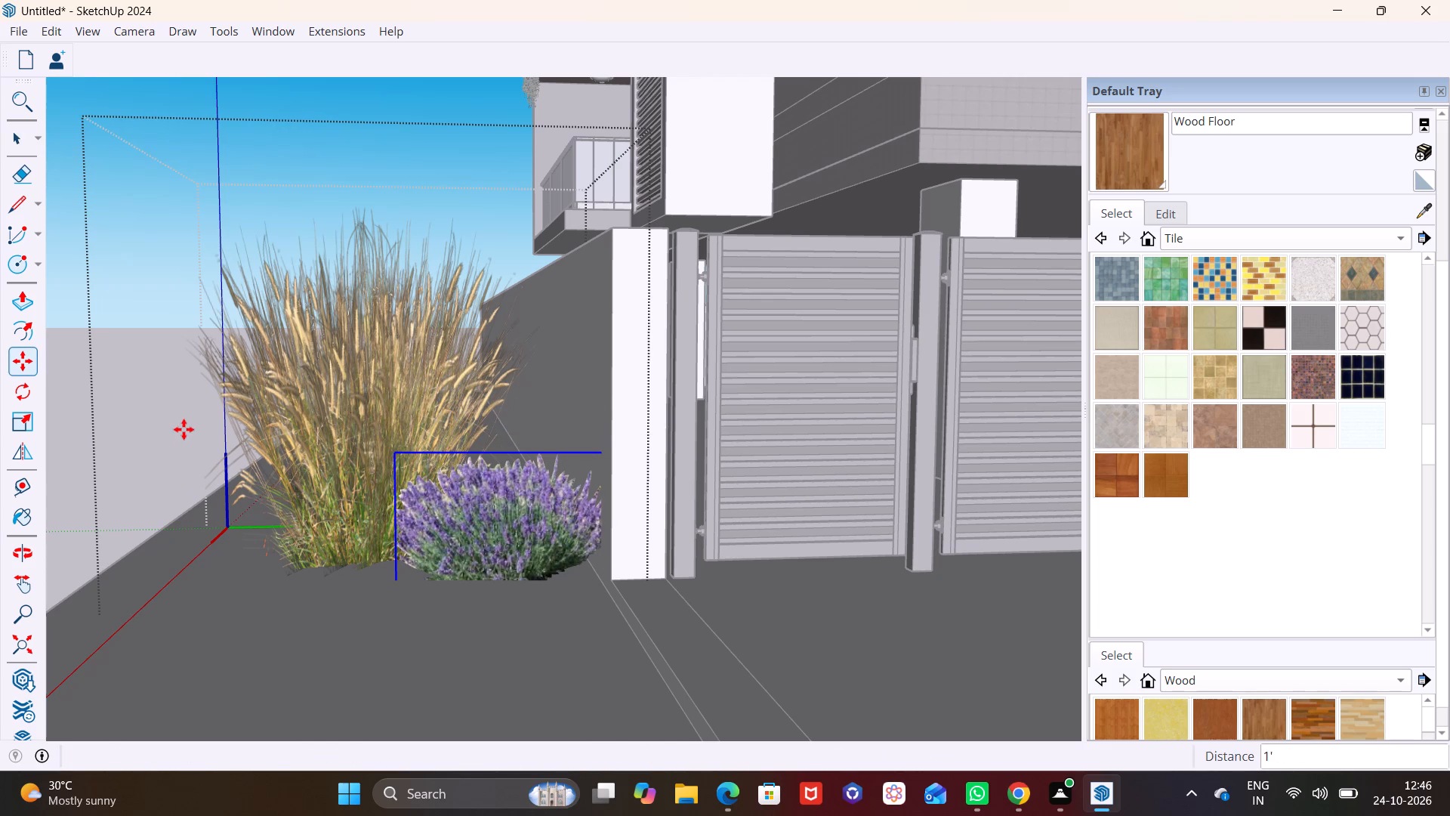
pyautogui.press('space')
pyautogui.click(174, 438)
pyautogui.scroll(-10, 189, 446)
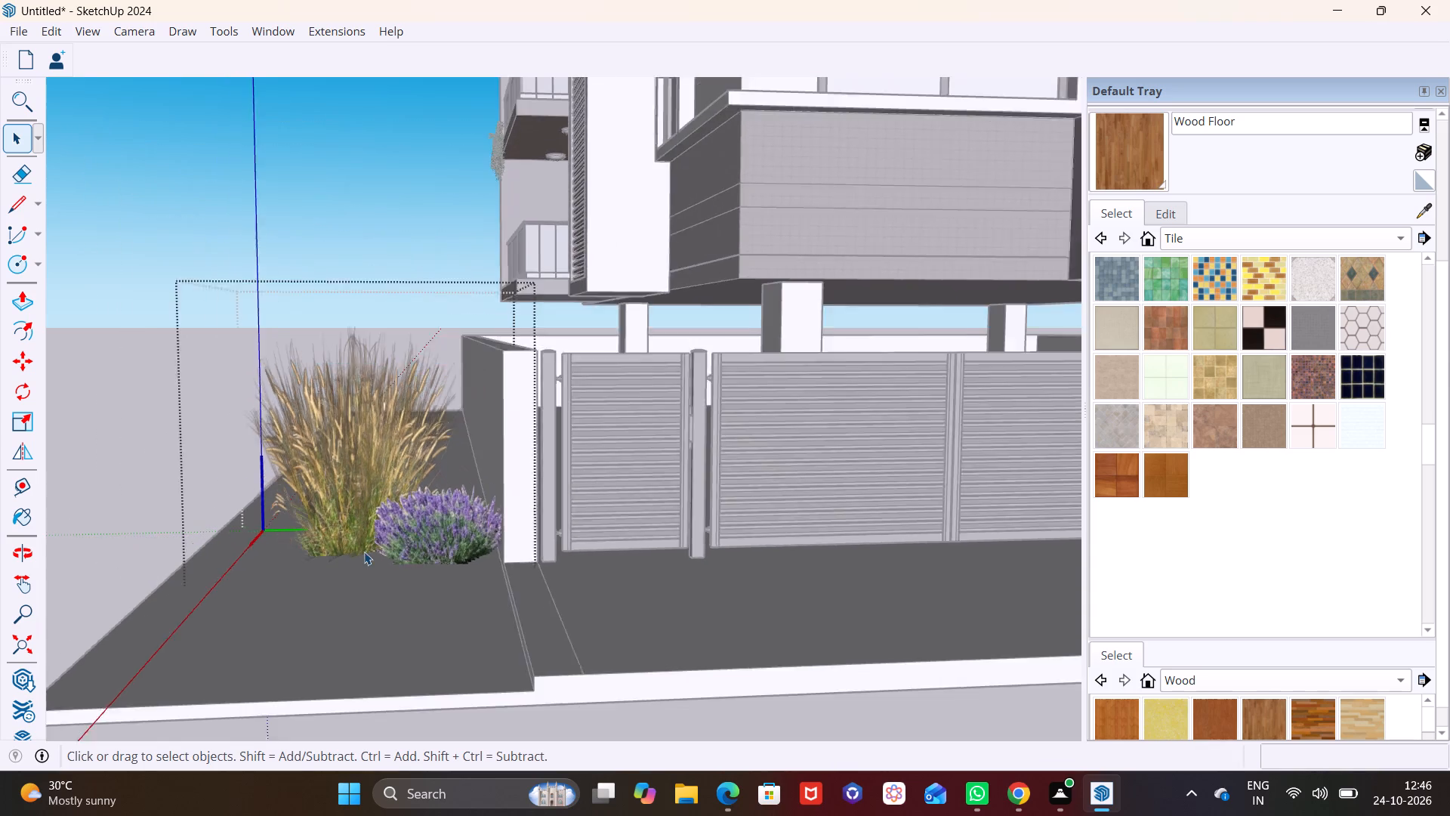
pyautogui.moveTo(308, 525); pyautogui.dragTo(643, 575, button='middle')
pyautogui.click(366, 567)
pyautogui.doubleClick(325, 619)
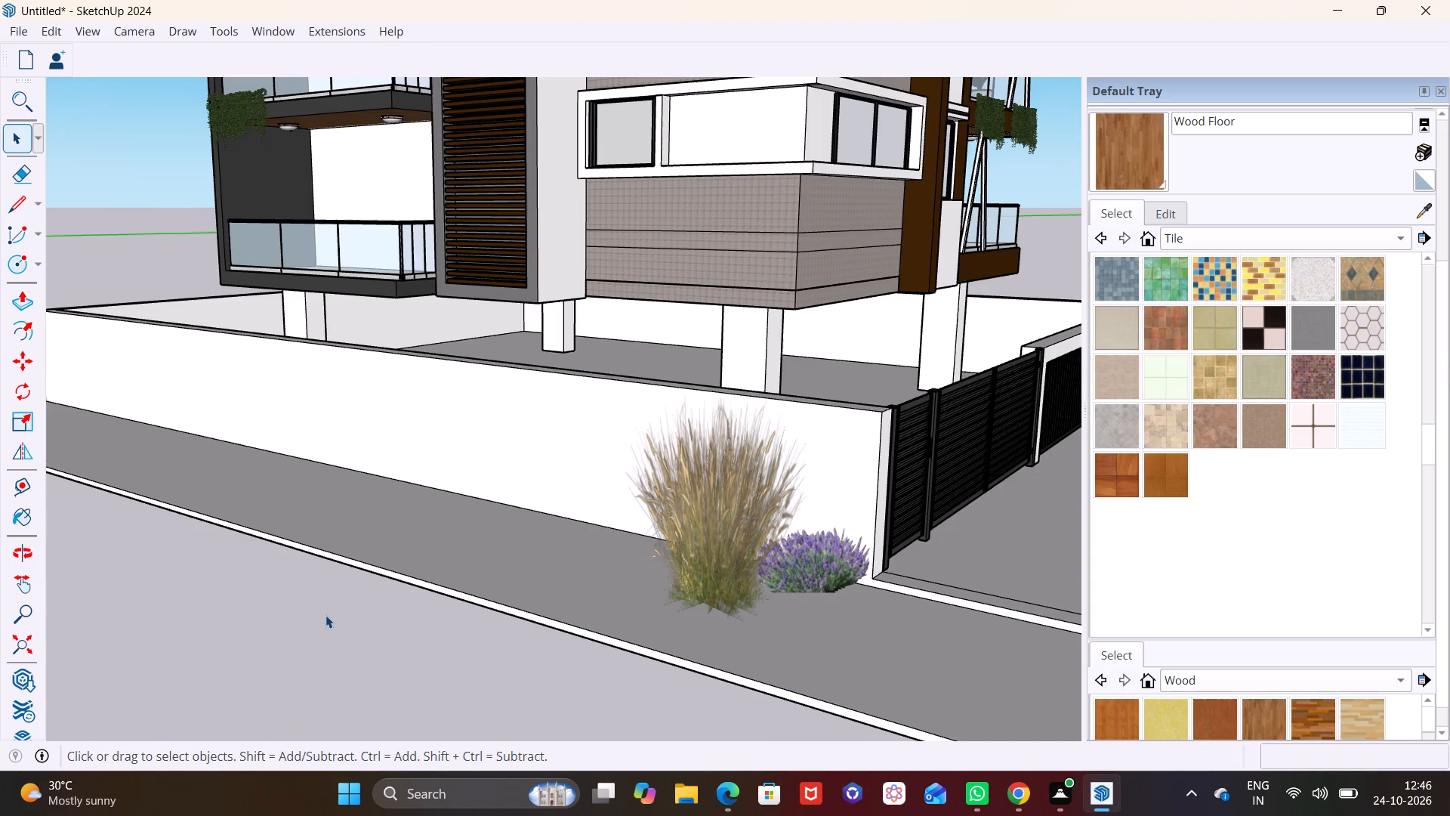
pyautogui.click(325, 614)
# Copy the lavender bush inside the planting component about 6' 10" to the other side of the tall grass clump.
pyautogui.scroll(-3, 400, 567)
pyautogui.scroll(-4, 619, 599)
pyautogui.moveTo(642, 596); pyautogui.dragTo(456, 592, button='middle')
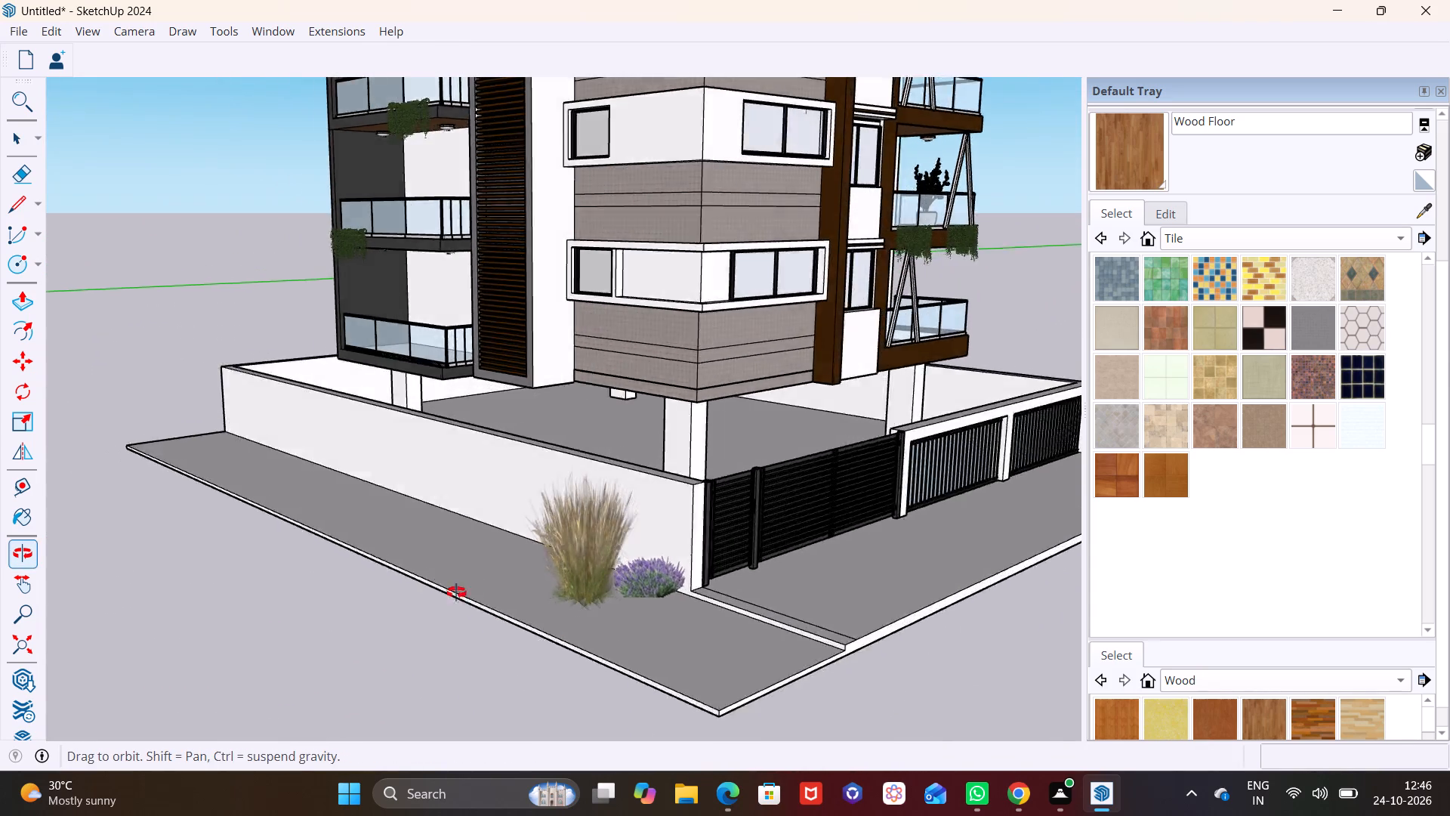
pyautogui.moveTo(456, 592); pyautogui.dragTo(397, 583, button='middle')
pyautogui.click(622, 565)
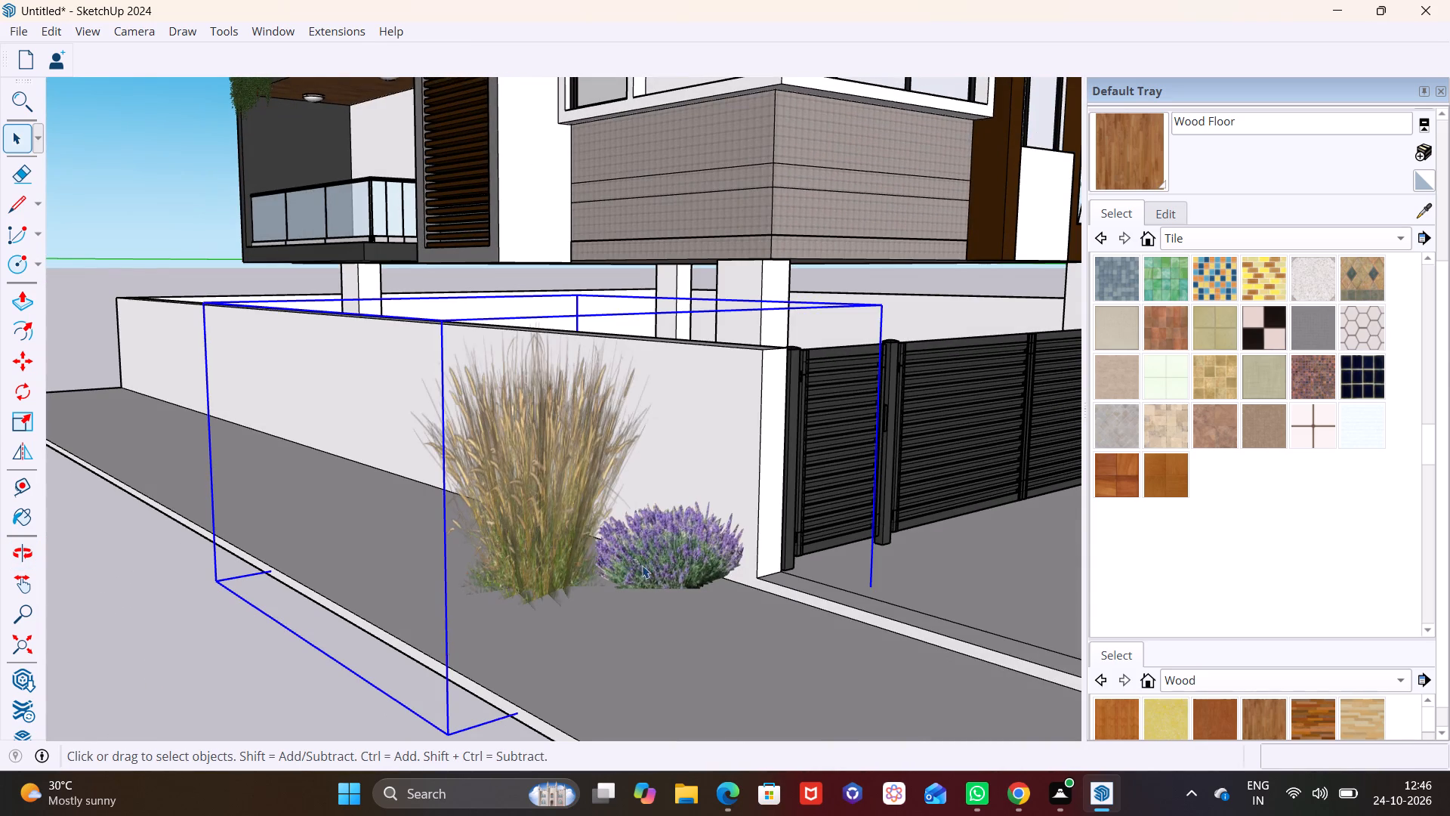
pyautogui.doubleClick(652, 561)
pyautogui.click(660, 551)
pyautogui.click(665, 547)
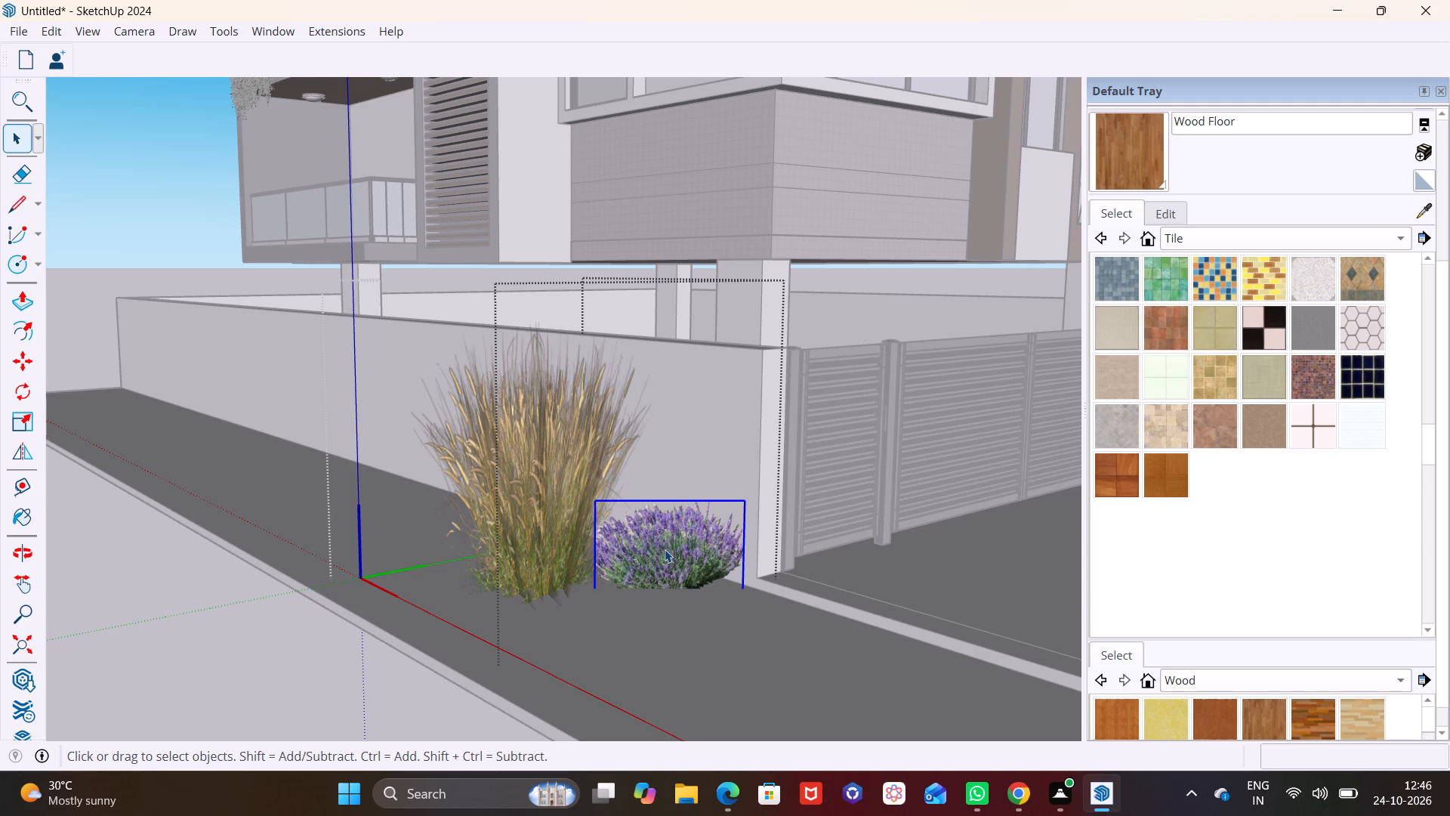
pyautogui.press('m')
pyautogui.click(653, 563)
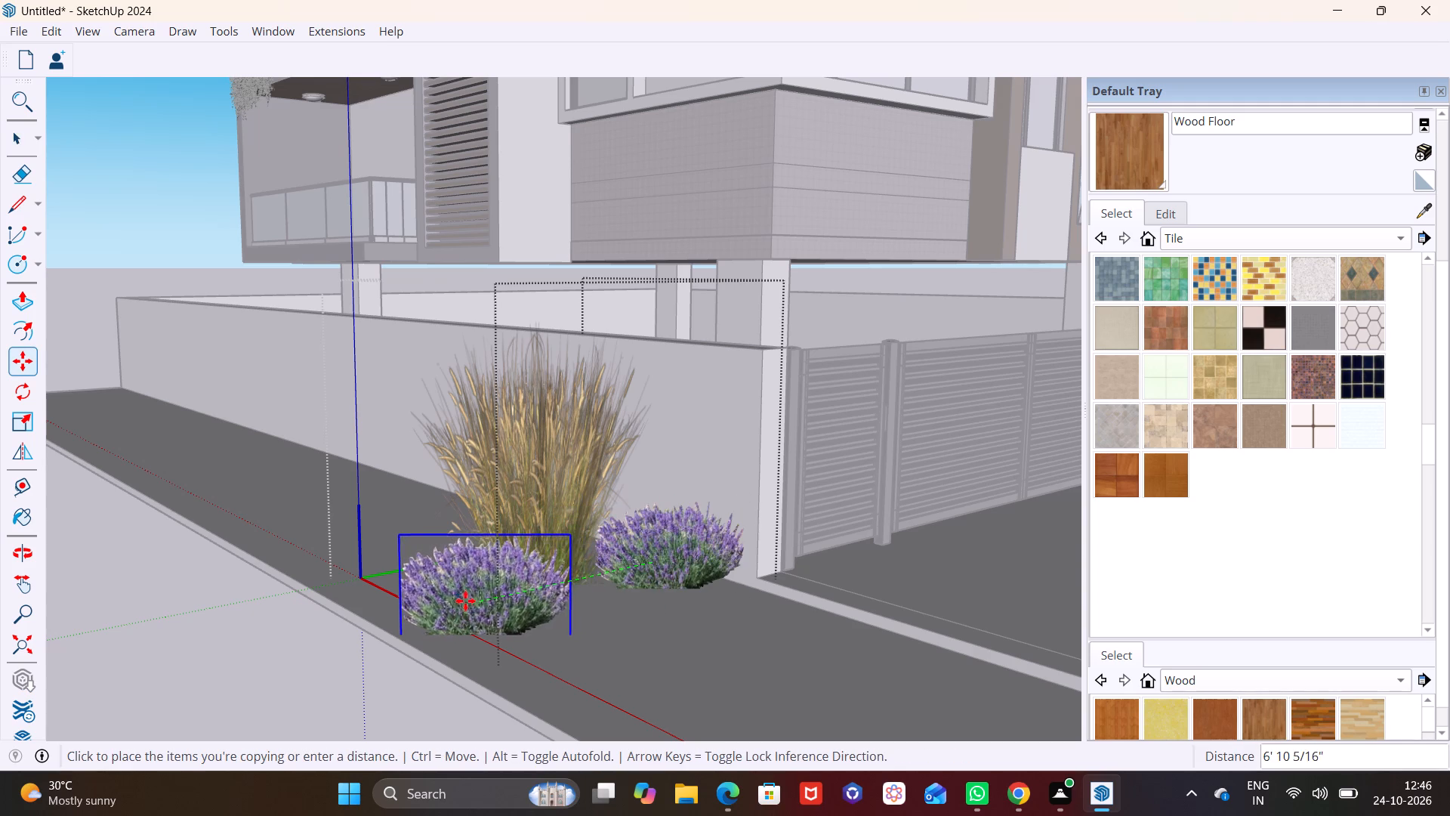
pyautogui.click(464, 598)
pyautogui.press('space')
pyautogui.click(264, 619)
# Copy the tall grass clump inside the planting component a short way along the side wall, away from the gate.
pyautogui.moveTo(407, 543); pyautogui.dragTo(511, 602, button='middle')
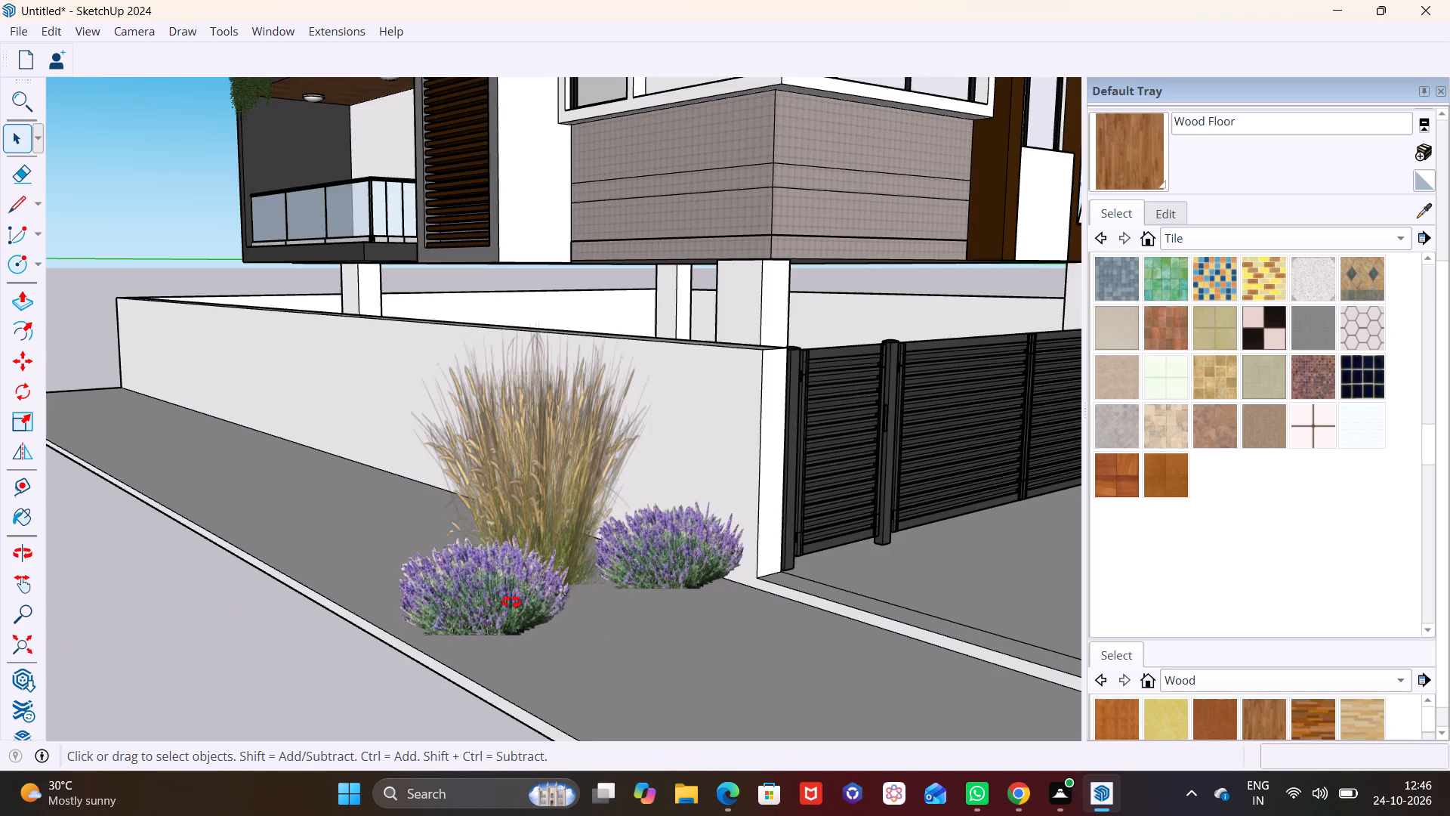
pyautogui.moveTo(511, 602); pyautogui.dragTo(682, 642, button='middle')
pyautogui.scroll(-3, 523, 560)
pyautogui.moveTo(653, 644); pyautogui.dragTo(850, 675, button='middle')
pyautogui.scroll(-3, 816, 626)
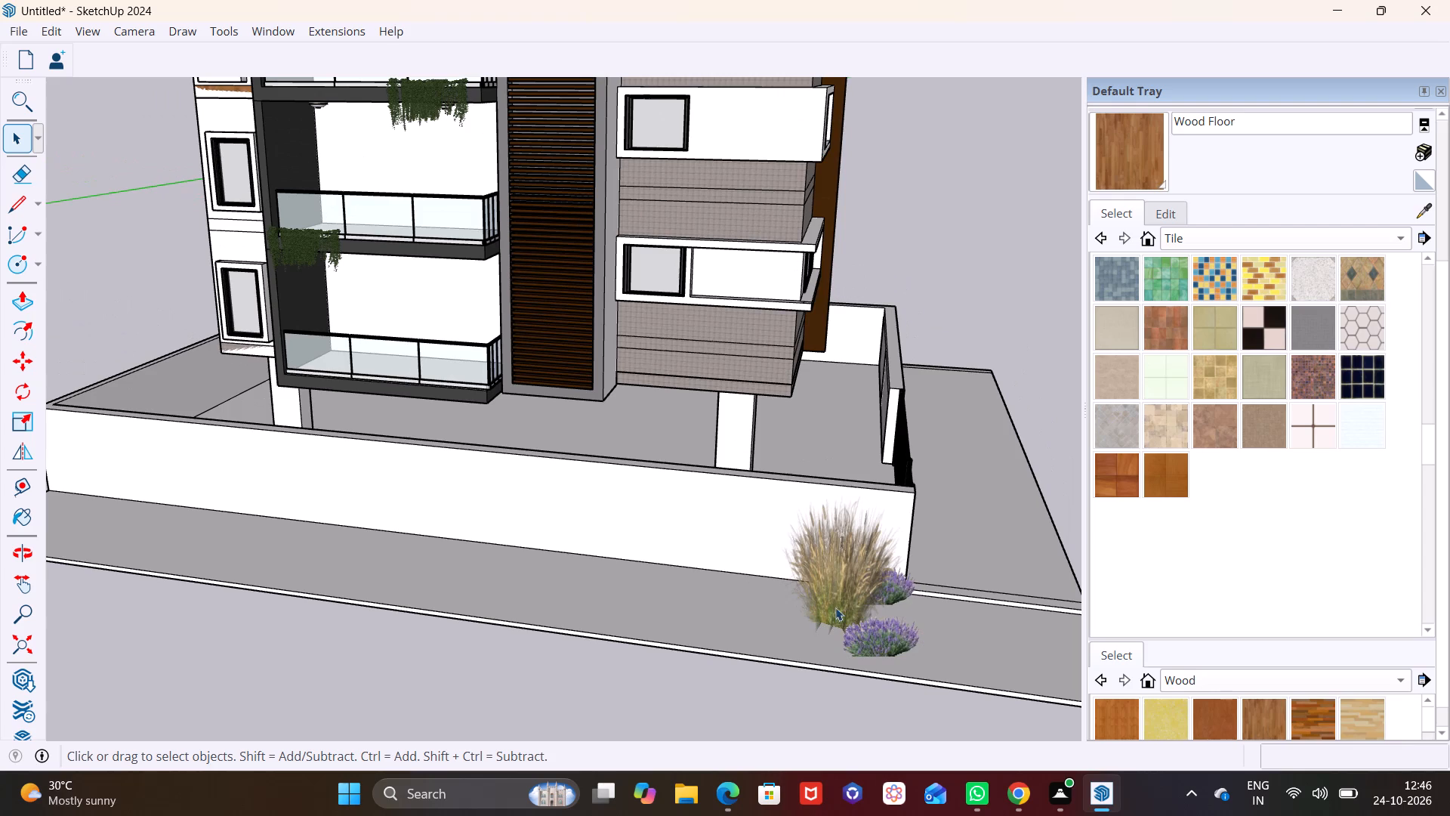
pyautogui.click(838, 593)
pyautogui.tripleClick(838, 593)
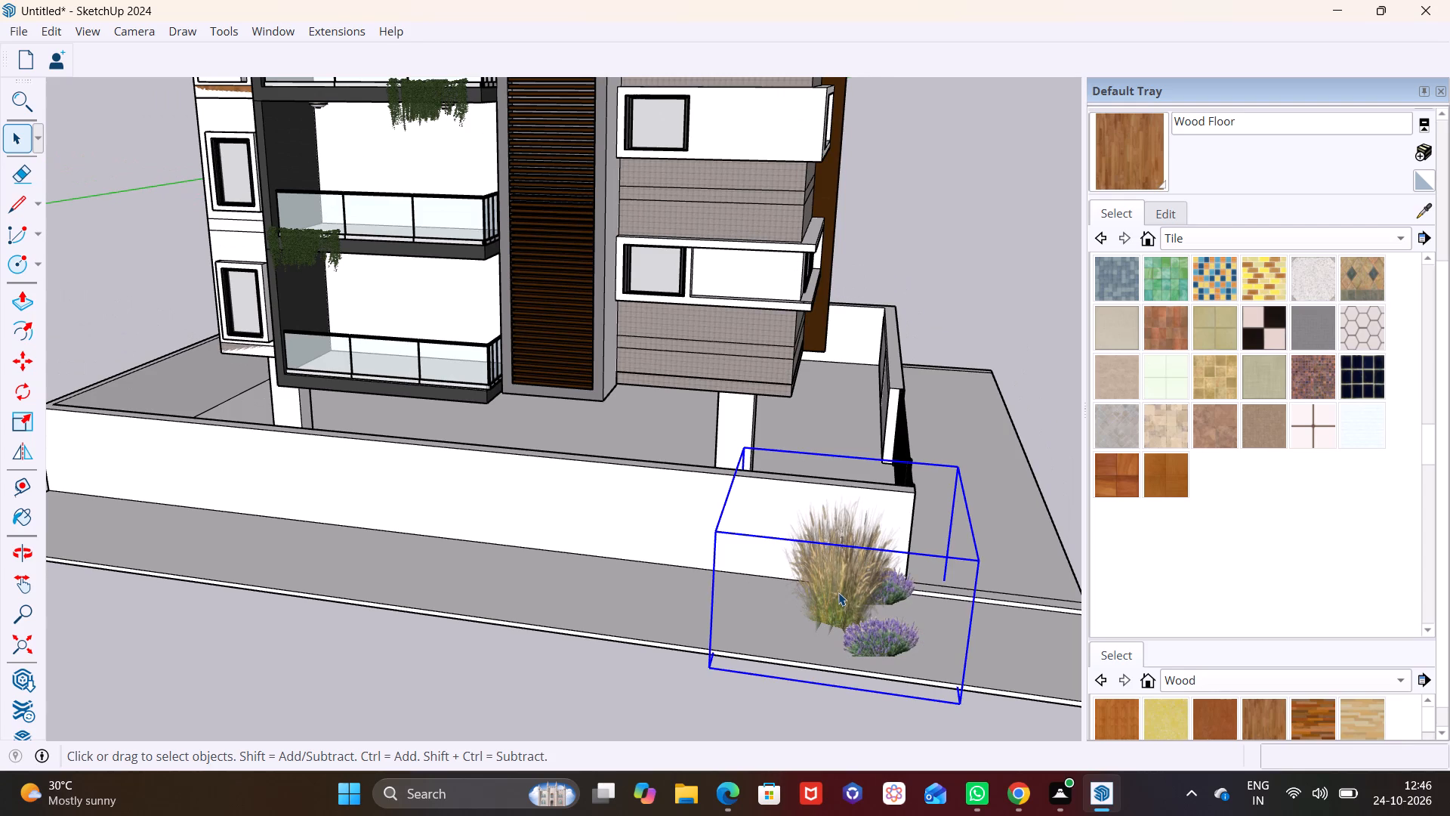
pyautogui.click(835, 581)
pyautogui.click(842, 576)
pyautogui.click(850, 563)
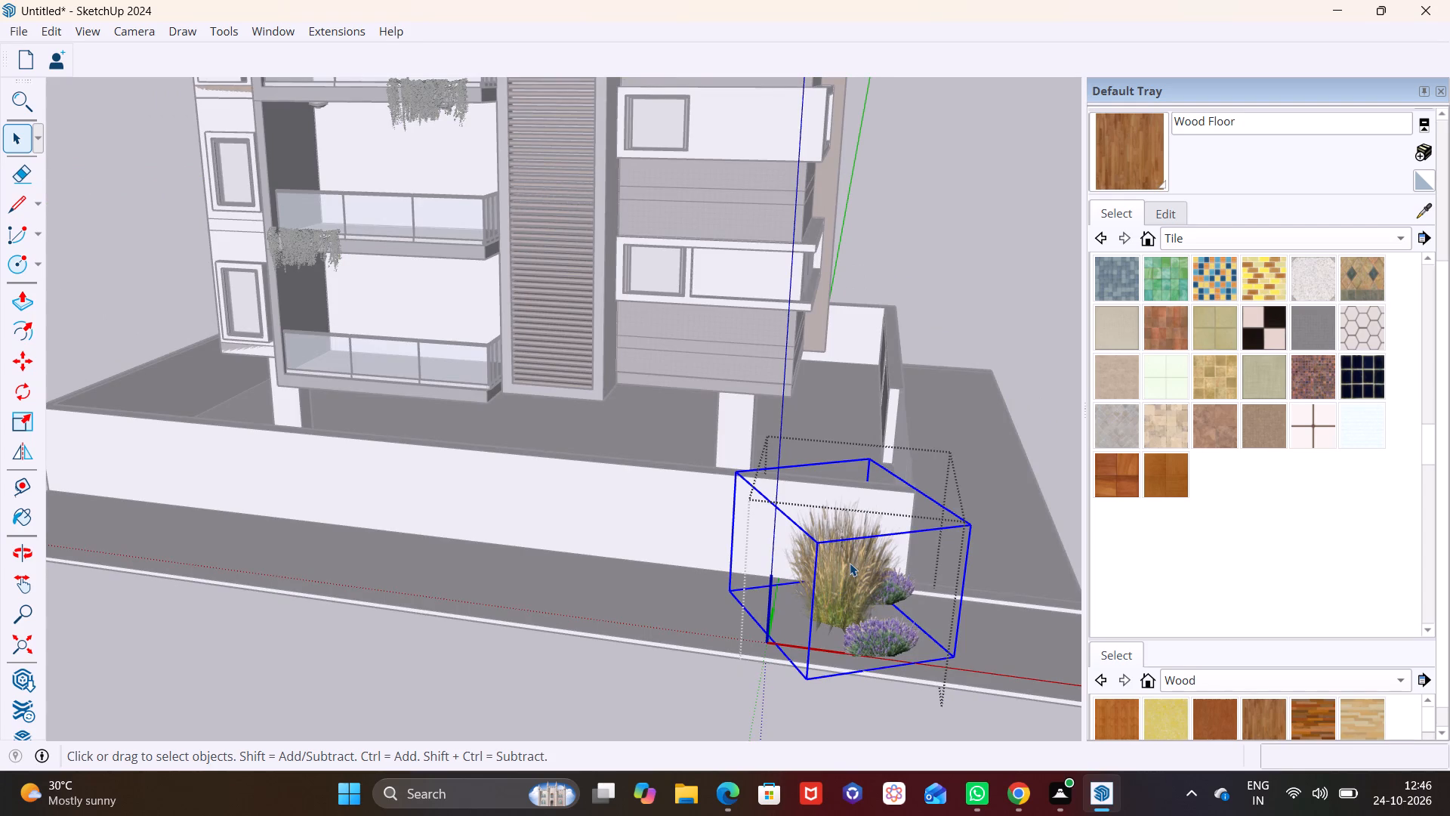
pyautogui.tripleClick(850, 570)
pyautogui.click(848, 579)
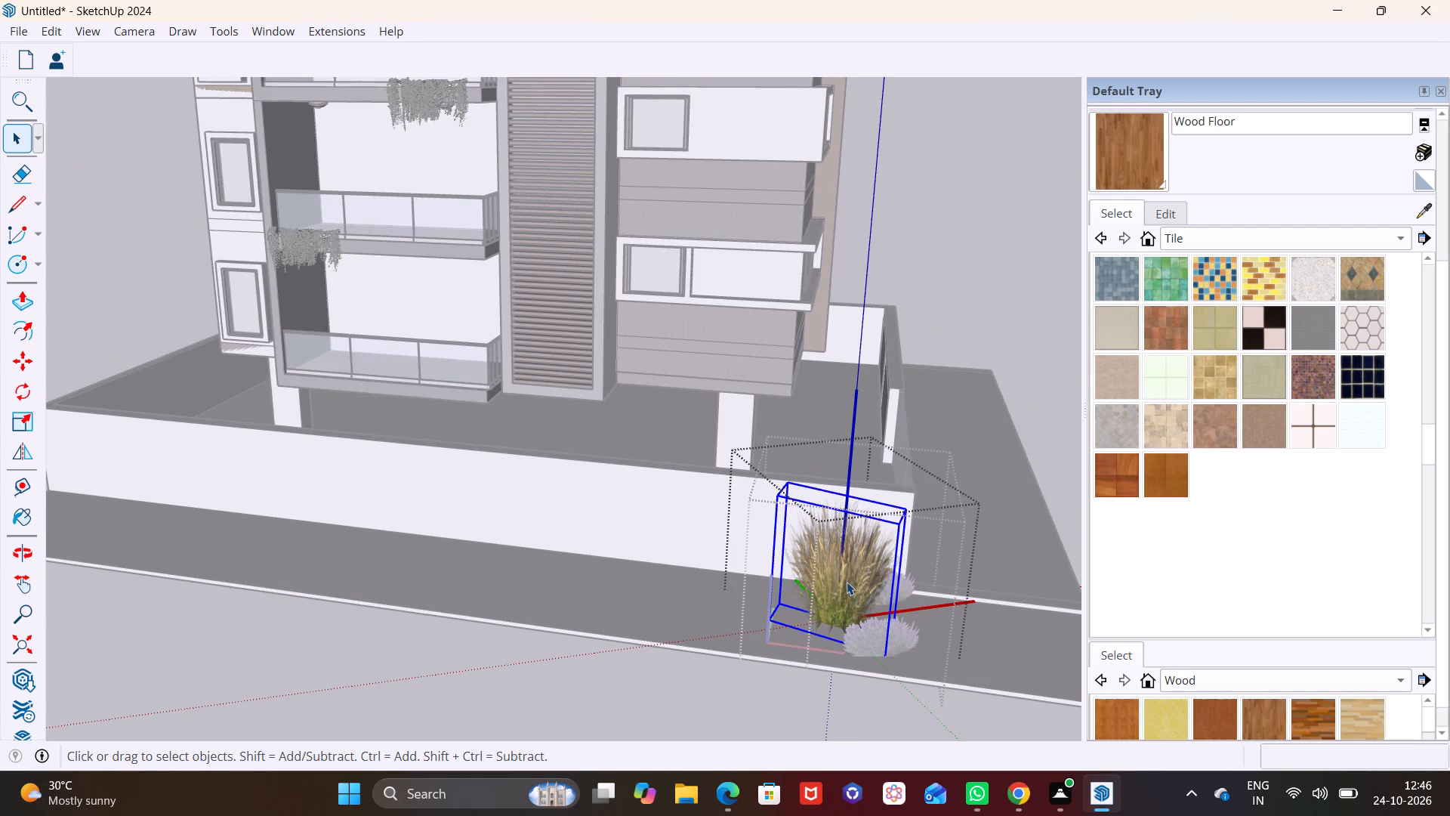
pyautogui.press('m')
pyautogui.click(842, 585)
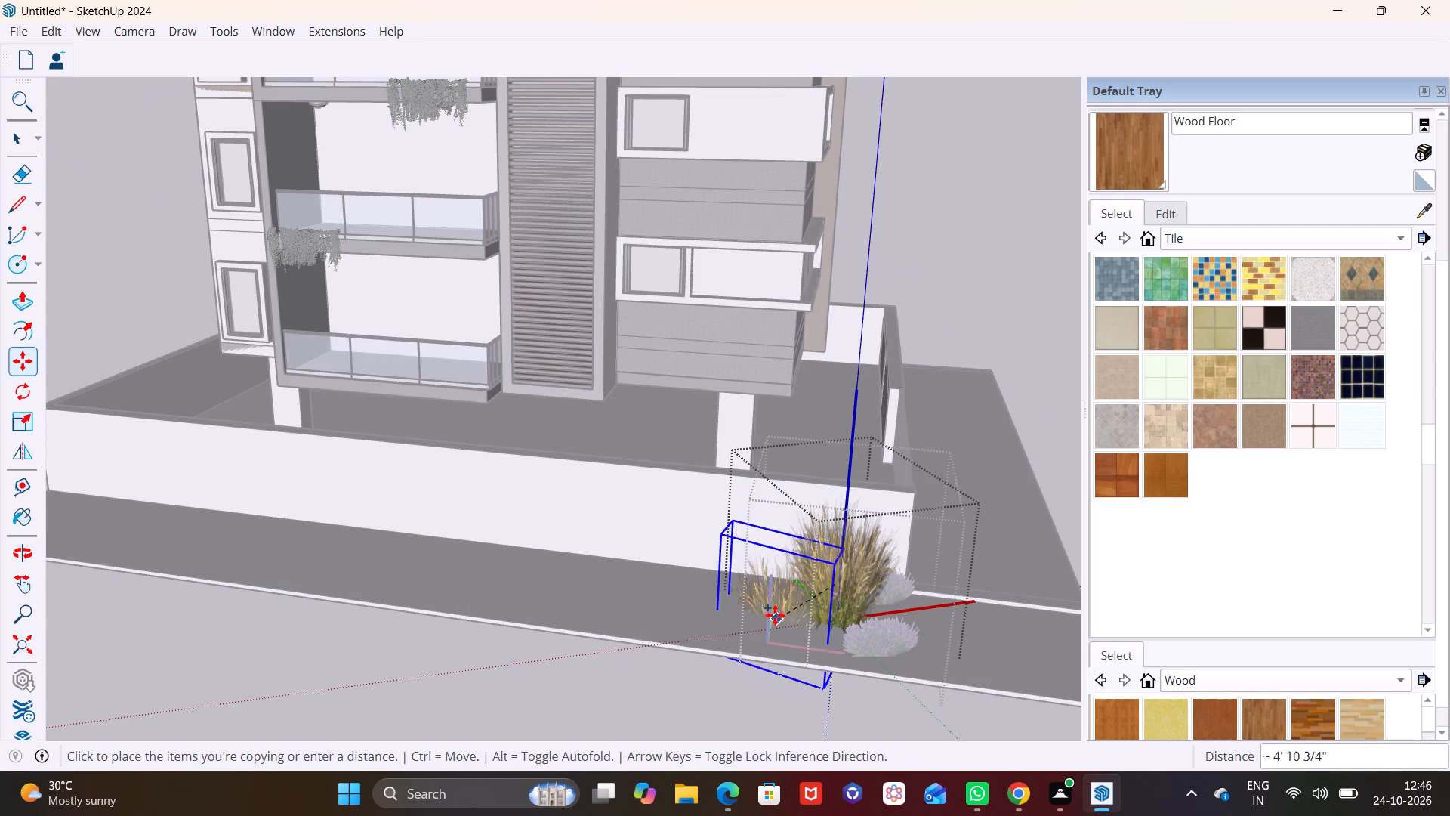
pyautogui.click(760, 590)
pyautogui.press('space')
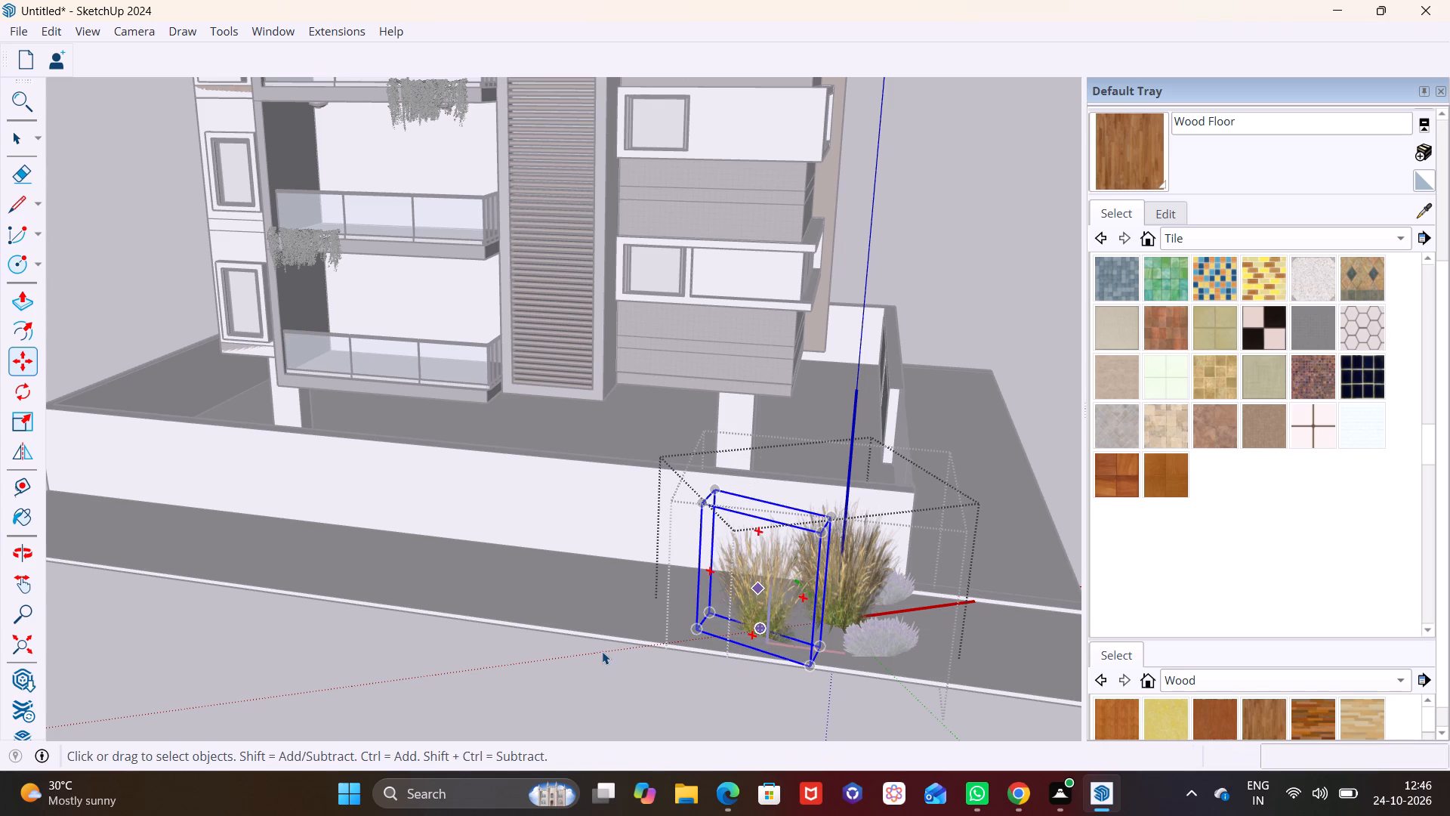
pyautogui.click(602, 651)
pyautogui.scroll(-9, 681, 672)
pyautogui.moveTo(886, 637); pyautogui.dragTo(319, 557, button='middle')
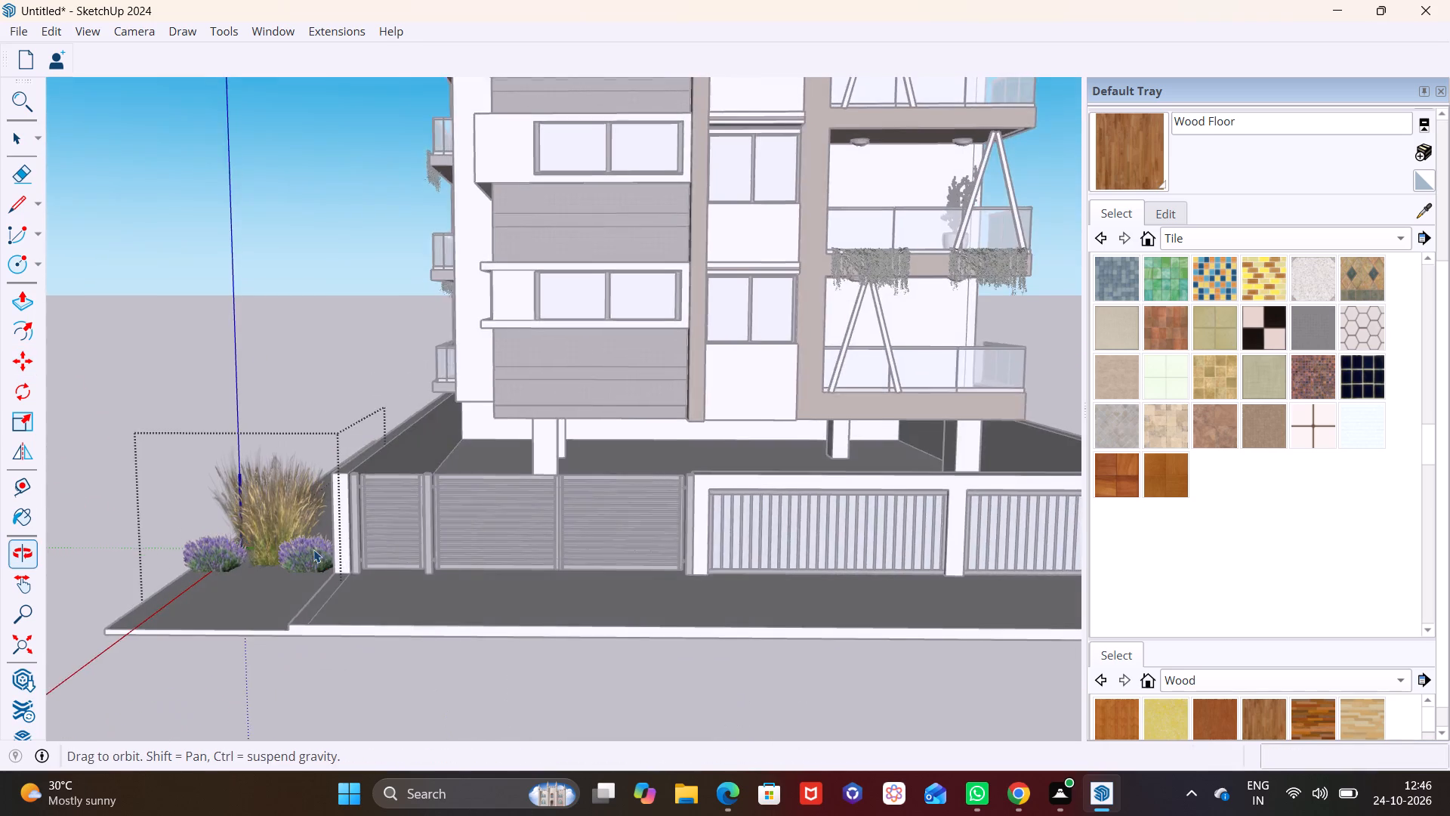
pyautogui.scroll(2, 340, 549)
pyautogui.press('space')
pyautogui.click(421, 671)
# Load the 974 KB grass model from the 3D Warehouse grass results and place it on the slab before the front wall's barred panels.
pyautogui.scroll(-7, 492, 666)
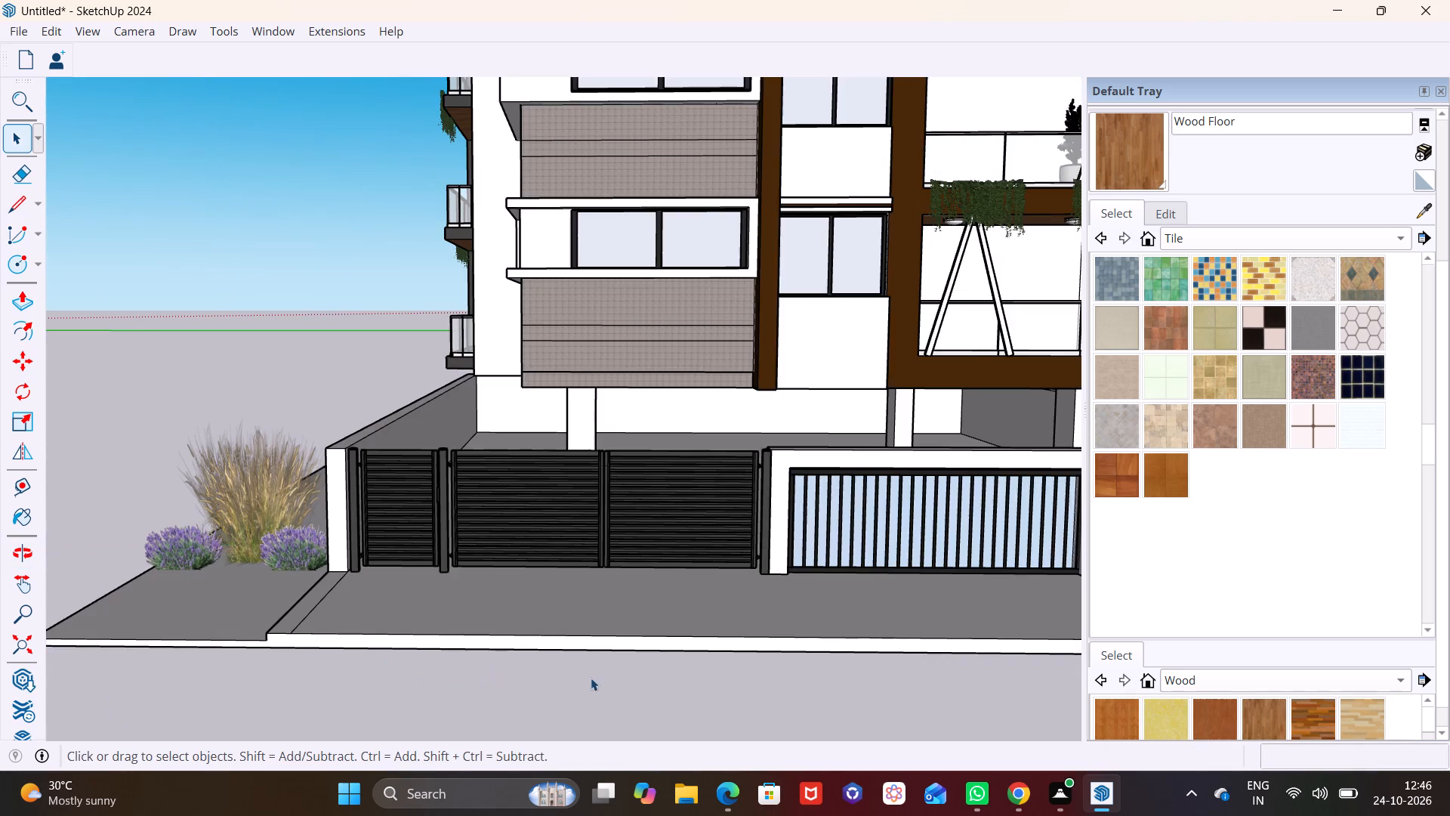
pyautogui.scroll(-6, 591, 678)
pyautogui.moveTo(658, 657); pyautogui.dragTo(740, 593, button='middle')
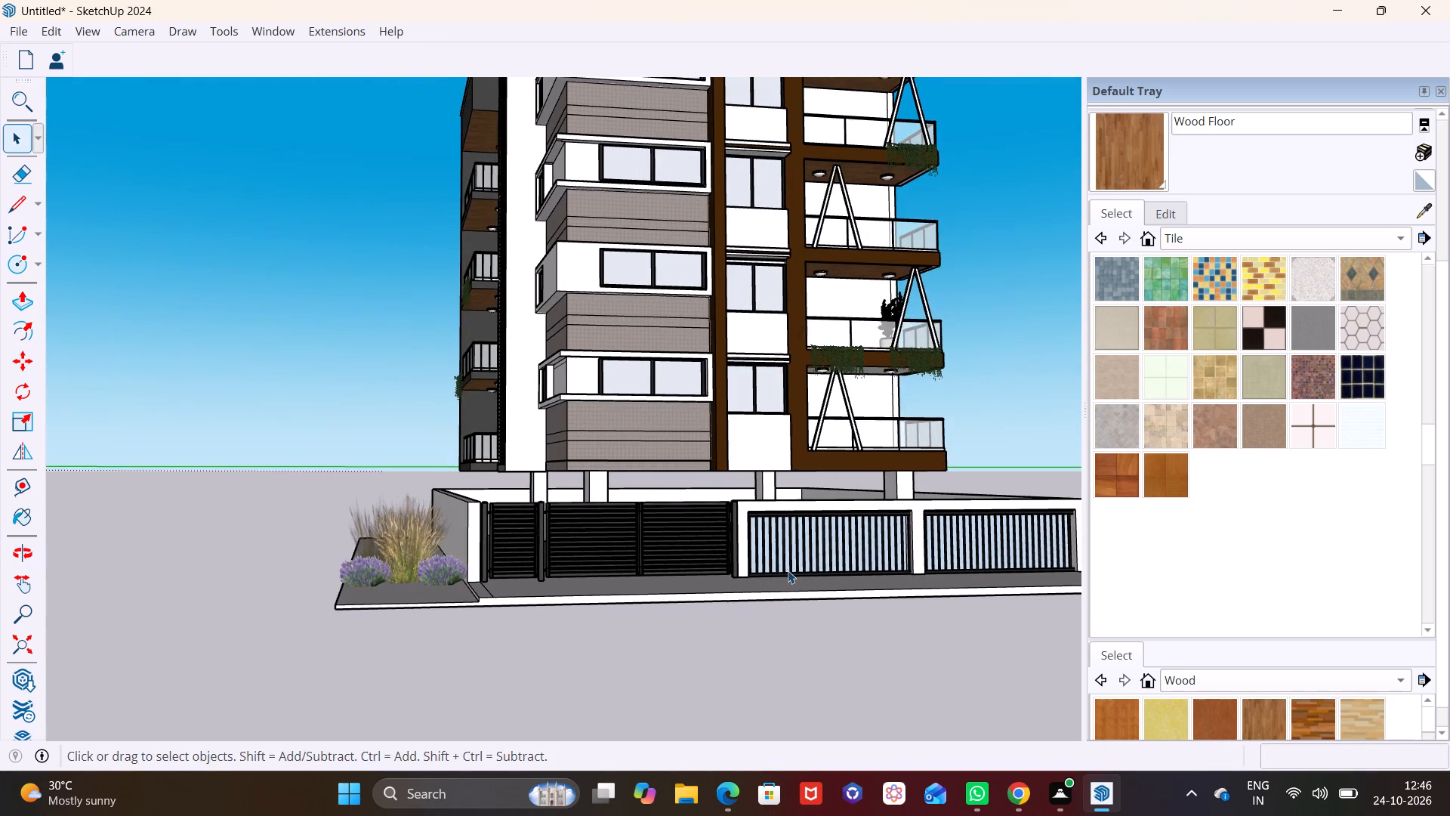
pyautogui.keyDown('shift'); pyautogui.moveTo(788, 570); pyautogui.dragTo(436, 604, button='middle'); pyautogui.keyUp('shift')
pyautogui.moveTo(490, 601); pyautogui.dragTo(466, 679, button='middle')
pyautogui.scroll(3, 518, 622)
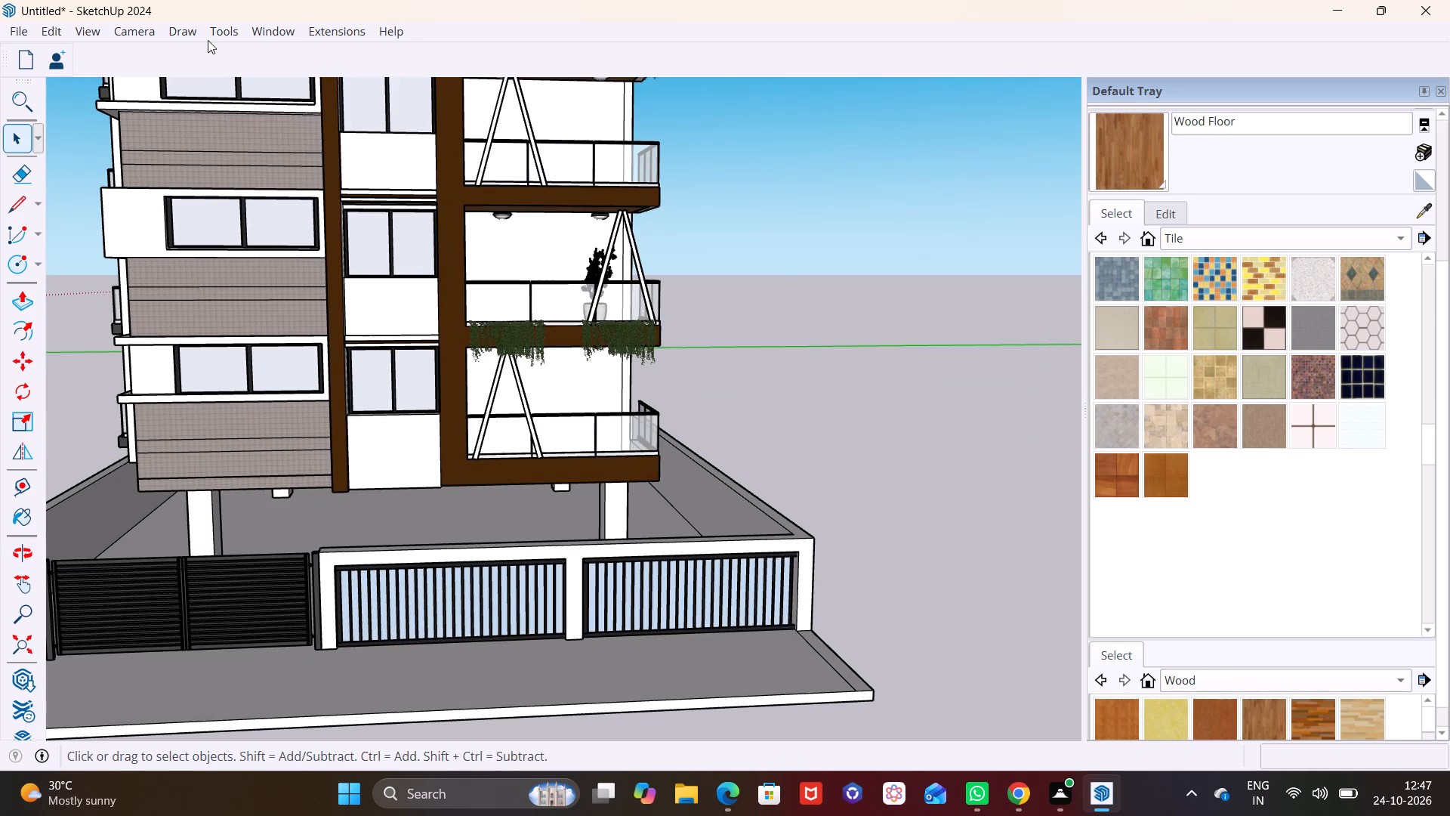
pyautogui.click(281, 33)
pyautogui.click(305, 175)
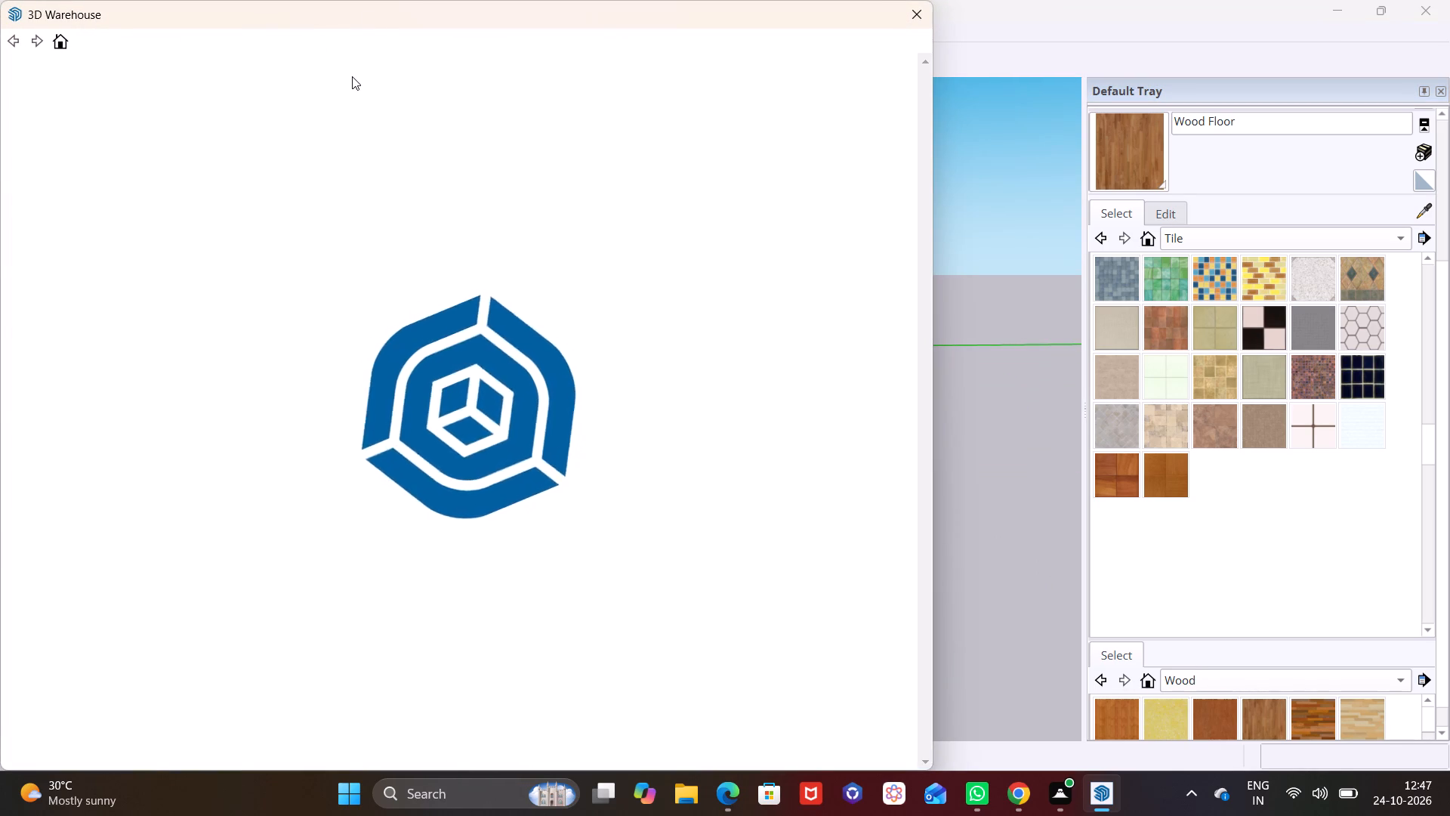
pyautogui.click(332, 71)
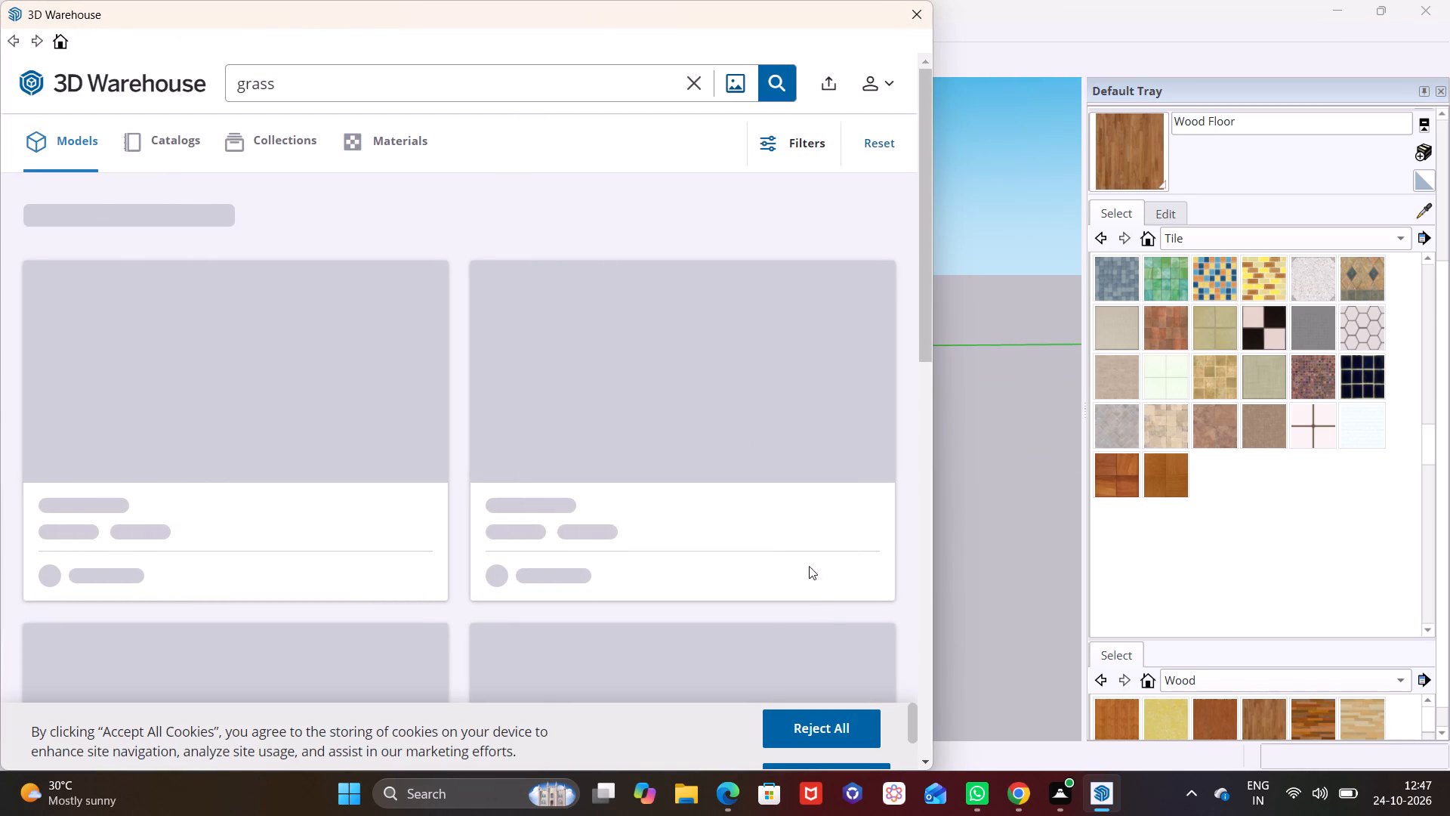
pyautogui.click(929, 756)
pyautogui.click(929, 756)
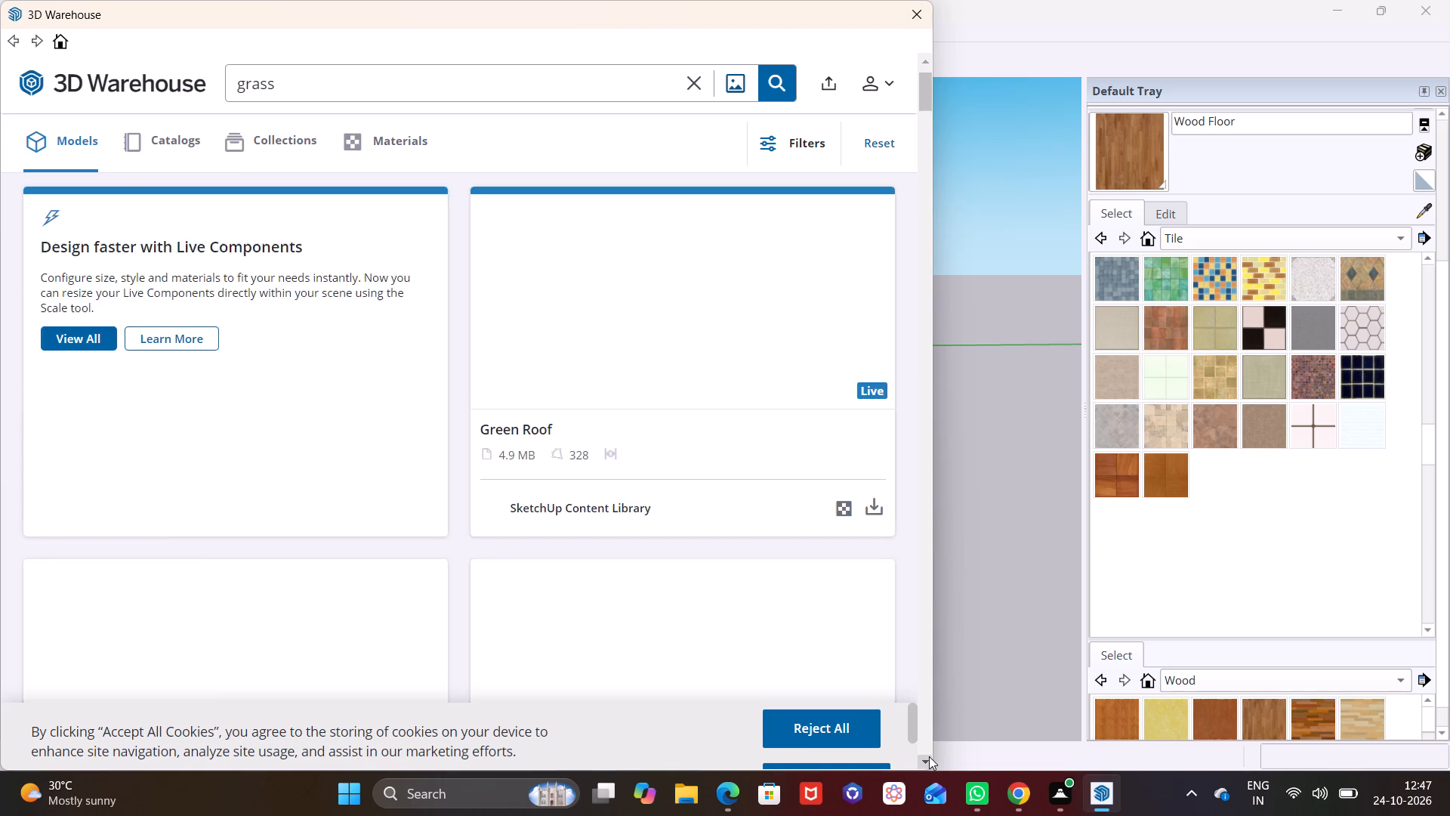
pyautogui.click(929, 756)
pyautogui.click(929, 756)
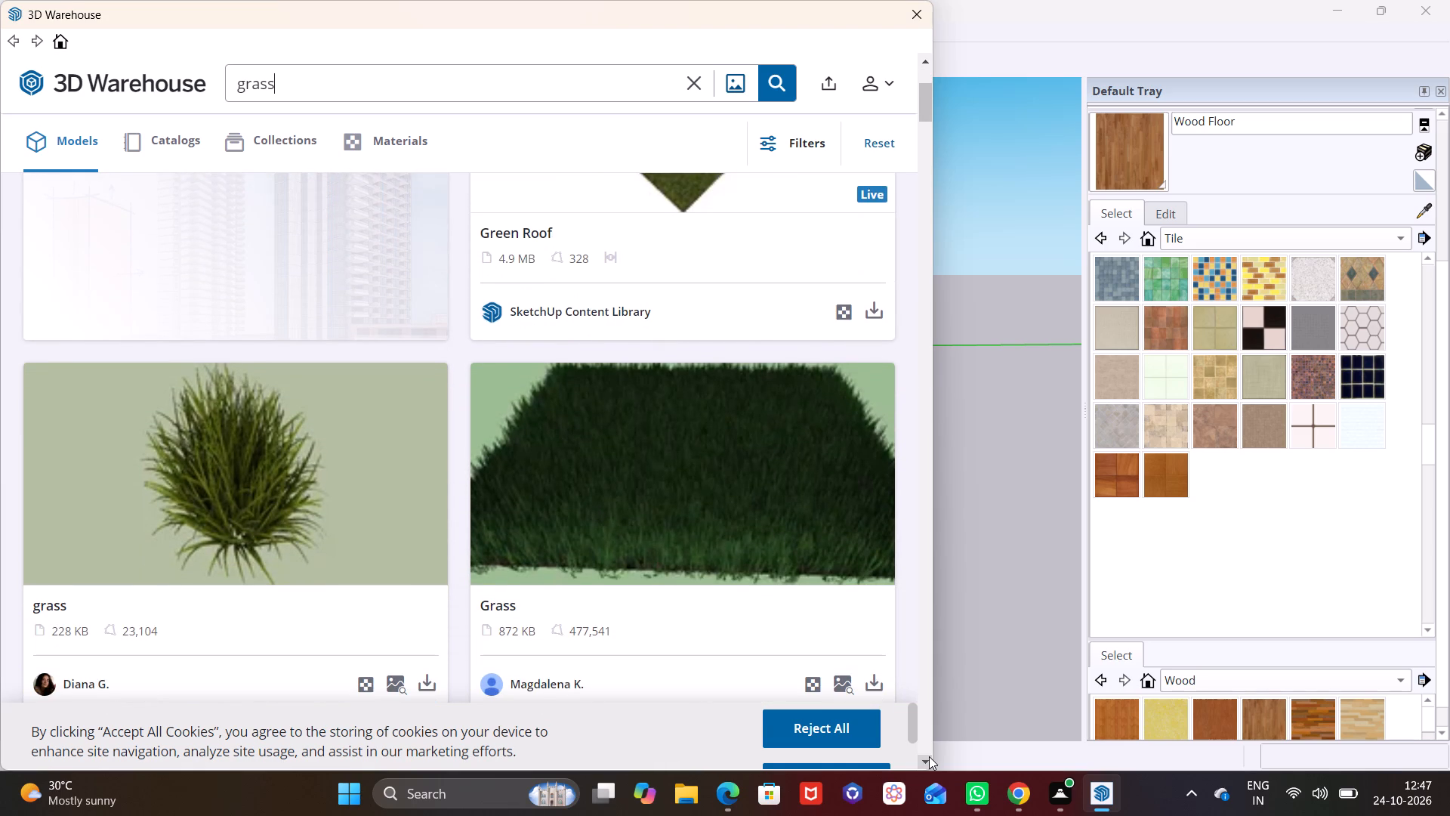
pyautogui.doubleClick(929, 756)
pyautogui.click(929, 756)
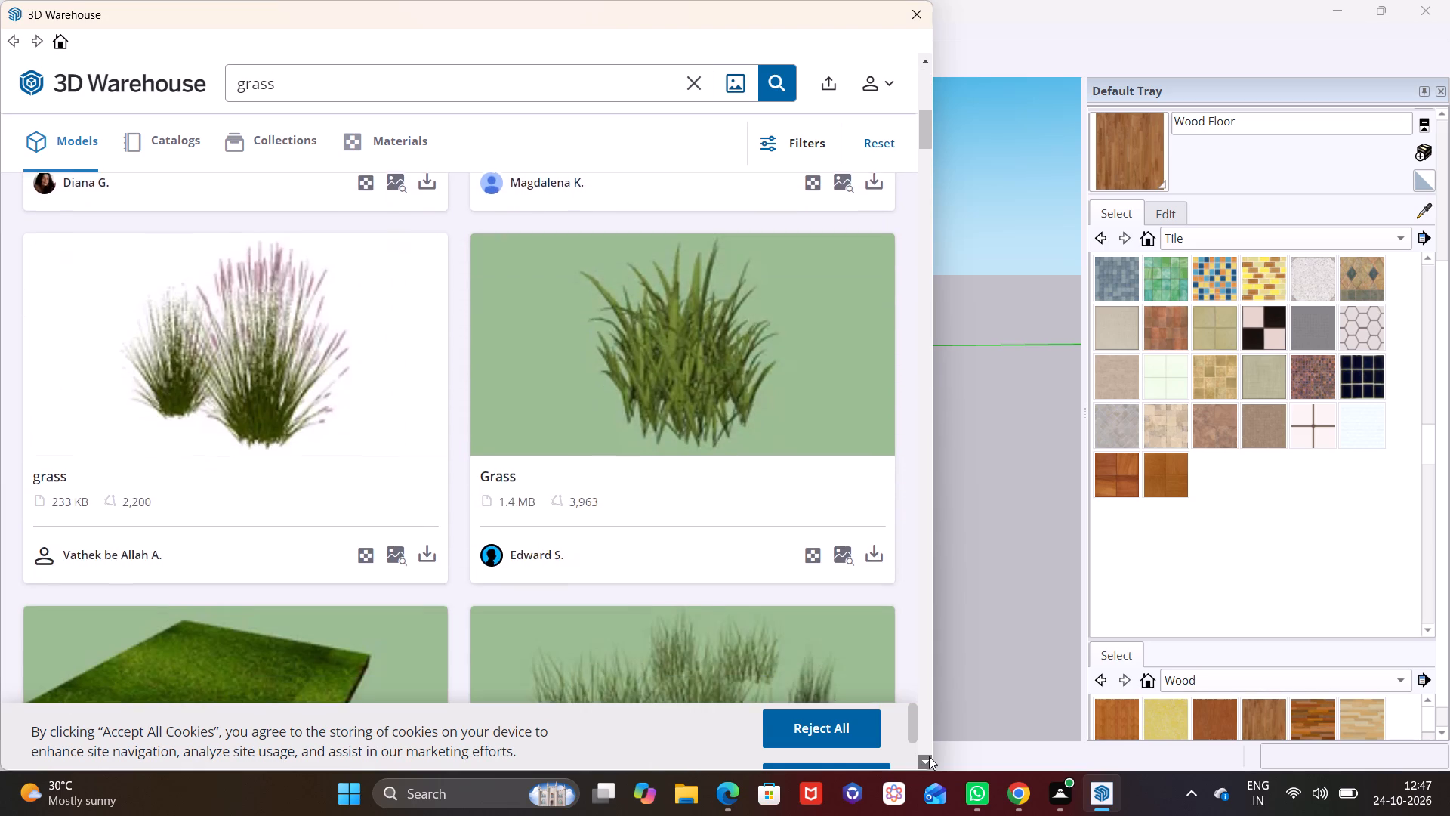
pyautogui.click(929, 756)
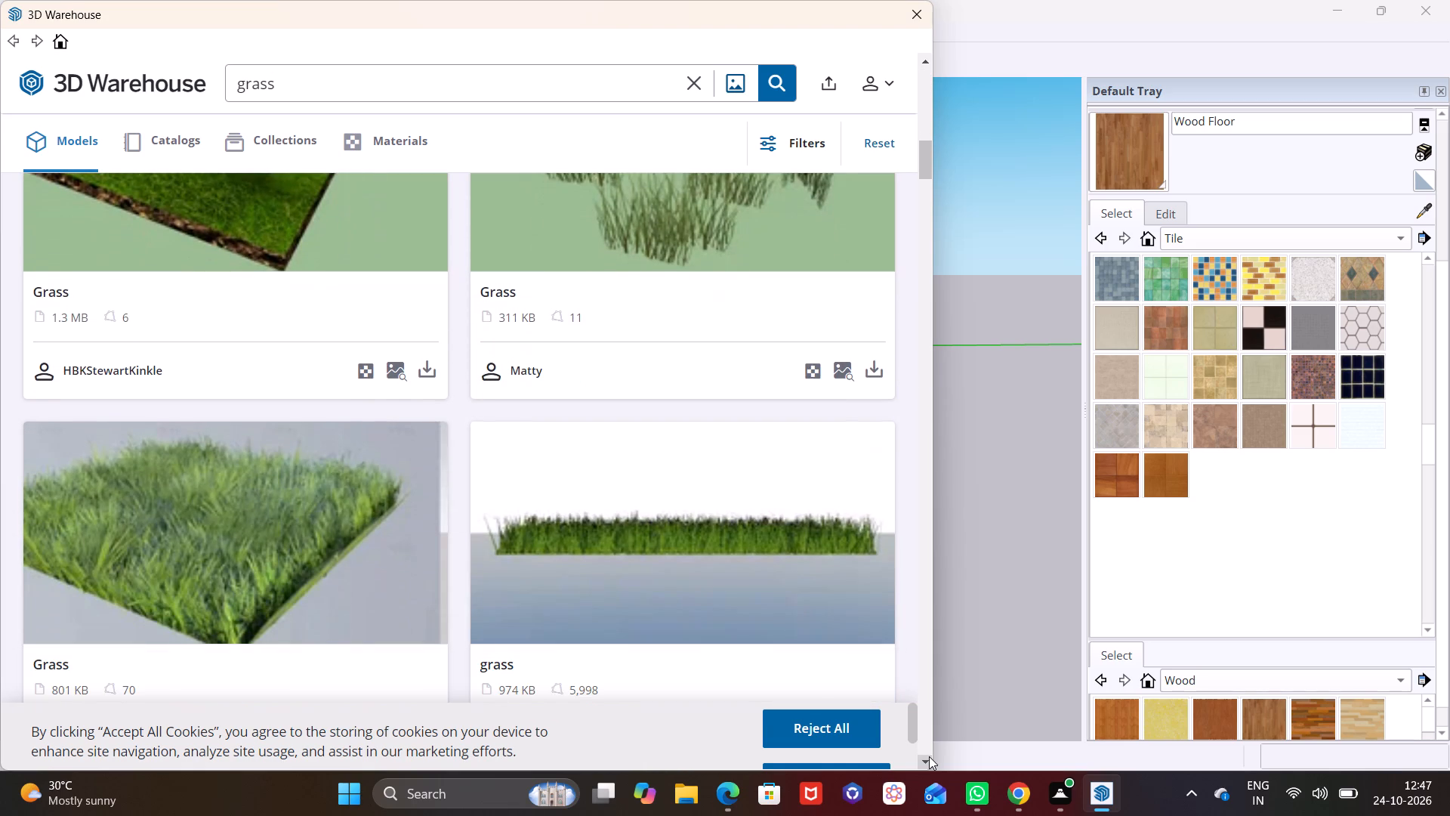
pyautogui.click(929, 756)
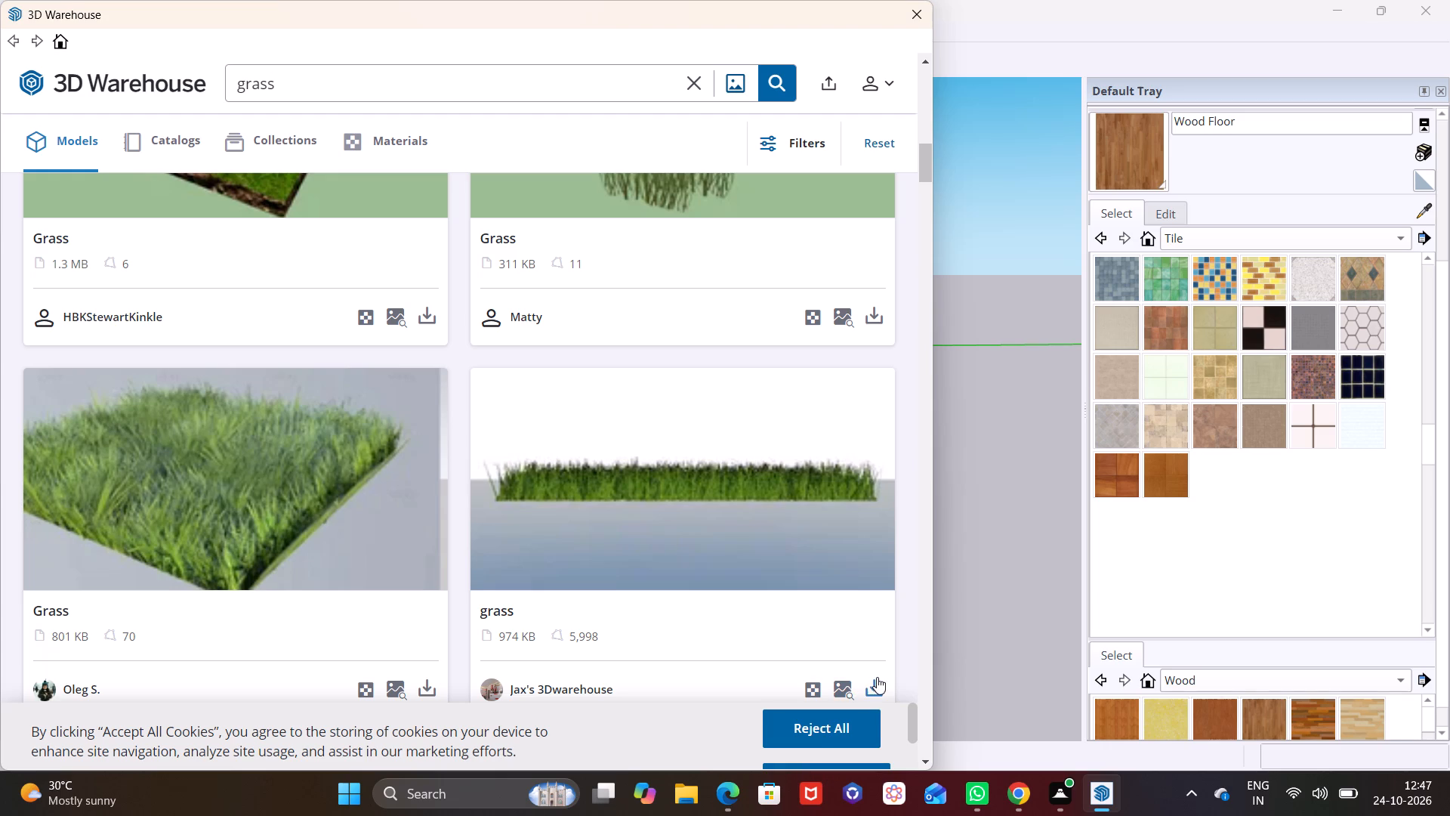
pyautogui.click(877, 677)
pyautogui.click(378, 406)
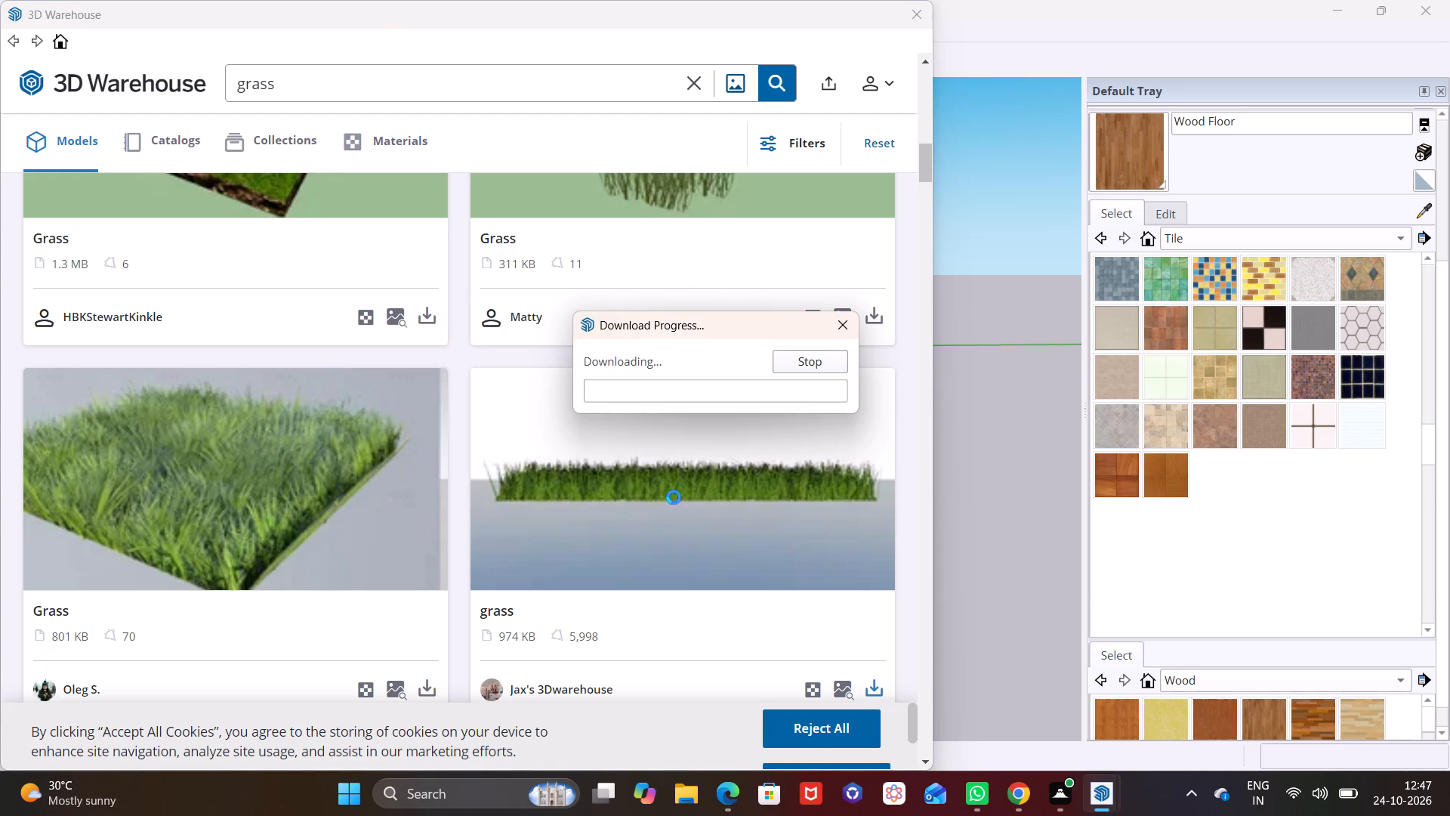
pyautogui.click(927, 434)
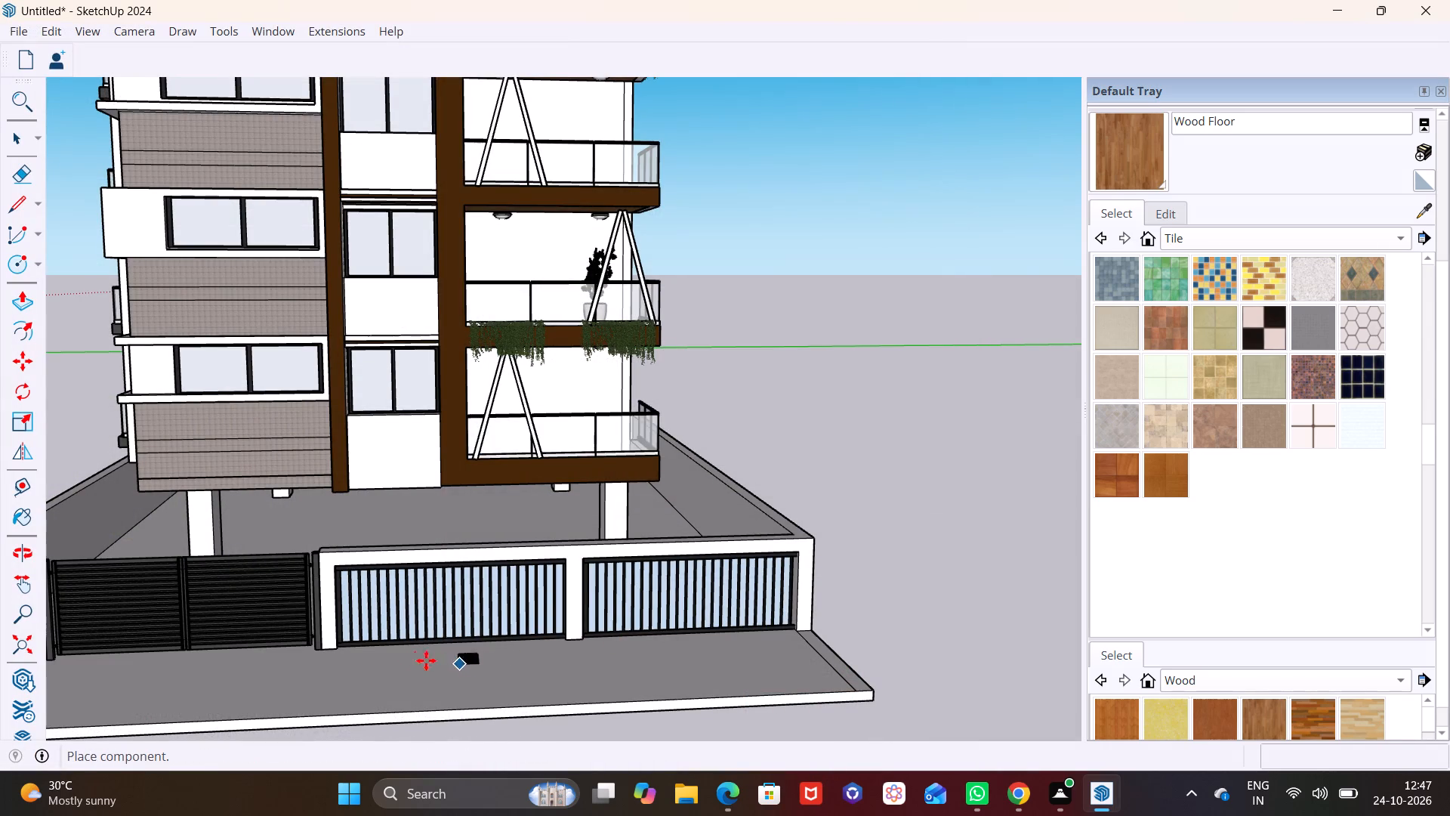
pyautogui.click(383, 662)
# Stretch the placed grass patch along the green axis by a factor of about 21, into a strip along the front wall.
pyautogui.scroll(13, 401, 661)
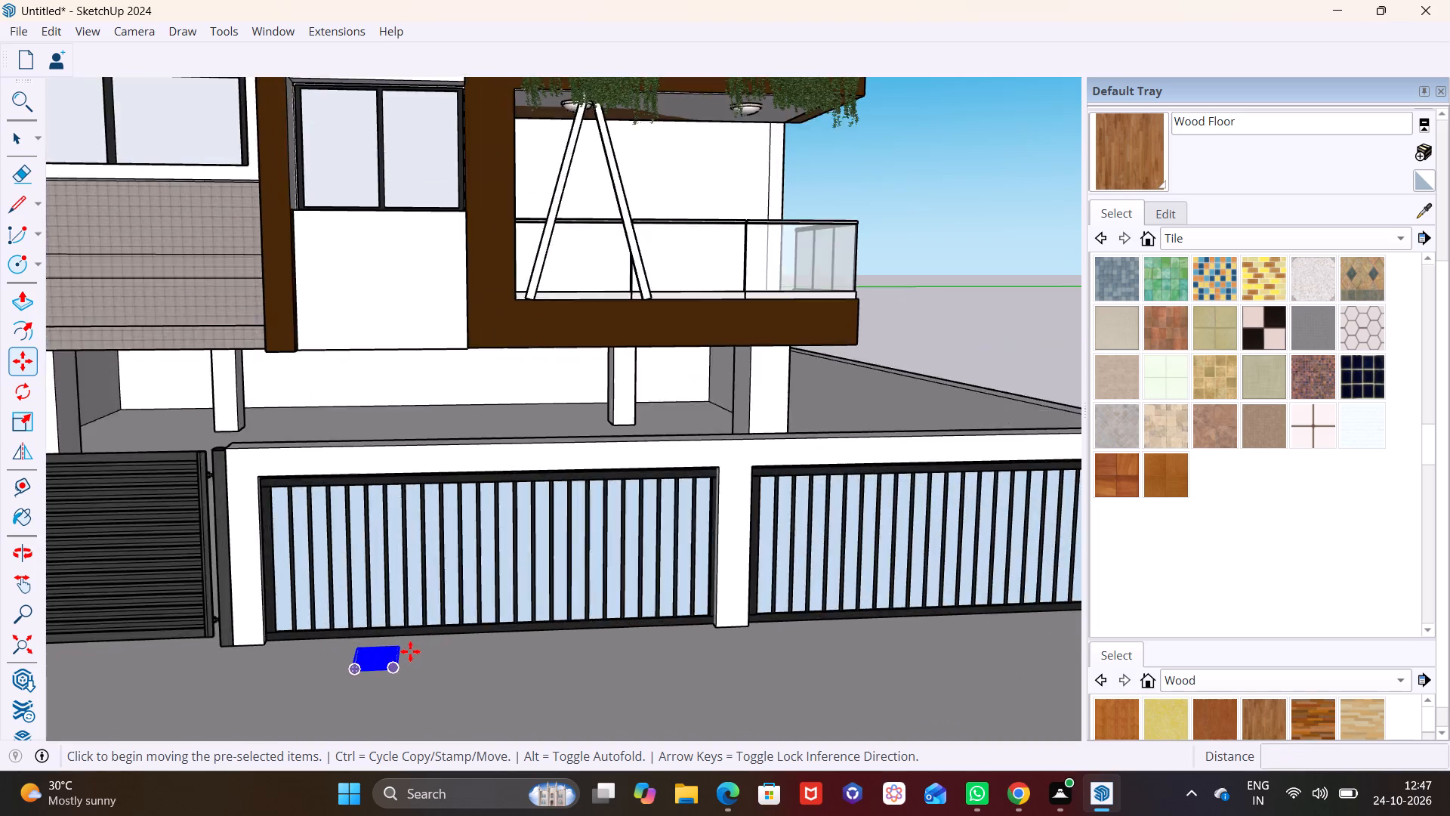
pyautogui.scroll(6, 410, 651)
pyautogui.moveTo(409, 651); pyautogui.dragTo(387, 723, button='middle')
pyautogui.press('space')
pyautogui.click(424, 699)
pyautogui.keyDown('shift'); pyautogui.moveTo(446, 673); pyautogui.dragTo(452, 660, button='middle'); pyautogui.keyUp('shift')
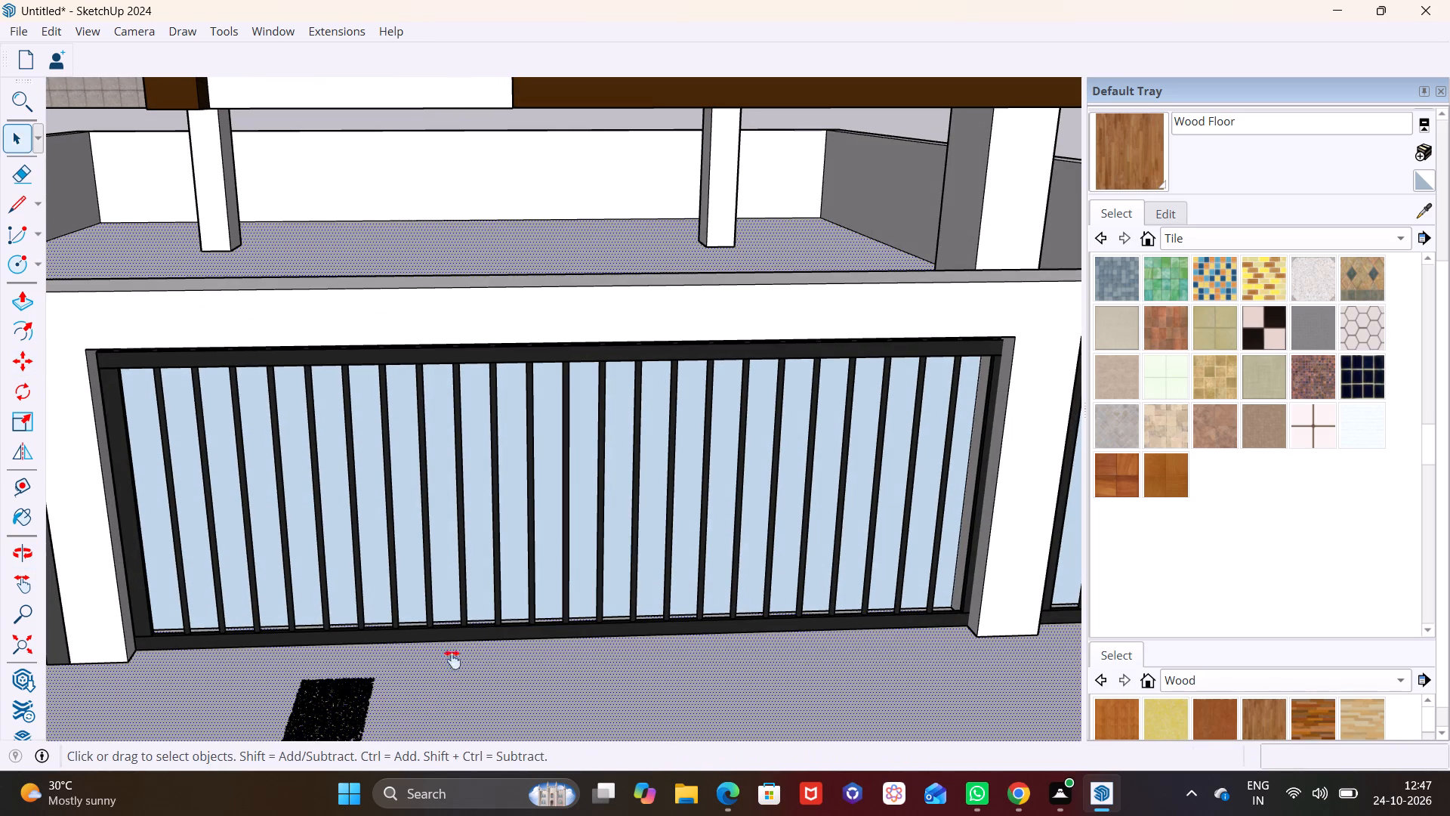
pyautogui.keyDown('shift'); pyautogui.moveTo(452, 660); pyautogui.dragTo(537, 511, button='middle'); pyautogui.keyUp('shift')
pyautogui.scroll(-6, 486, 574)
pyautogui.click(417, 649)
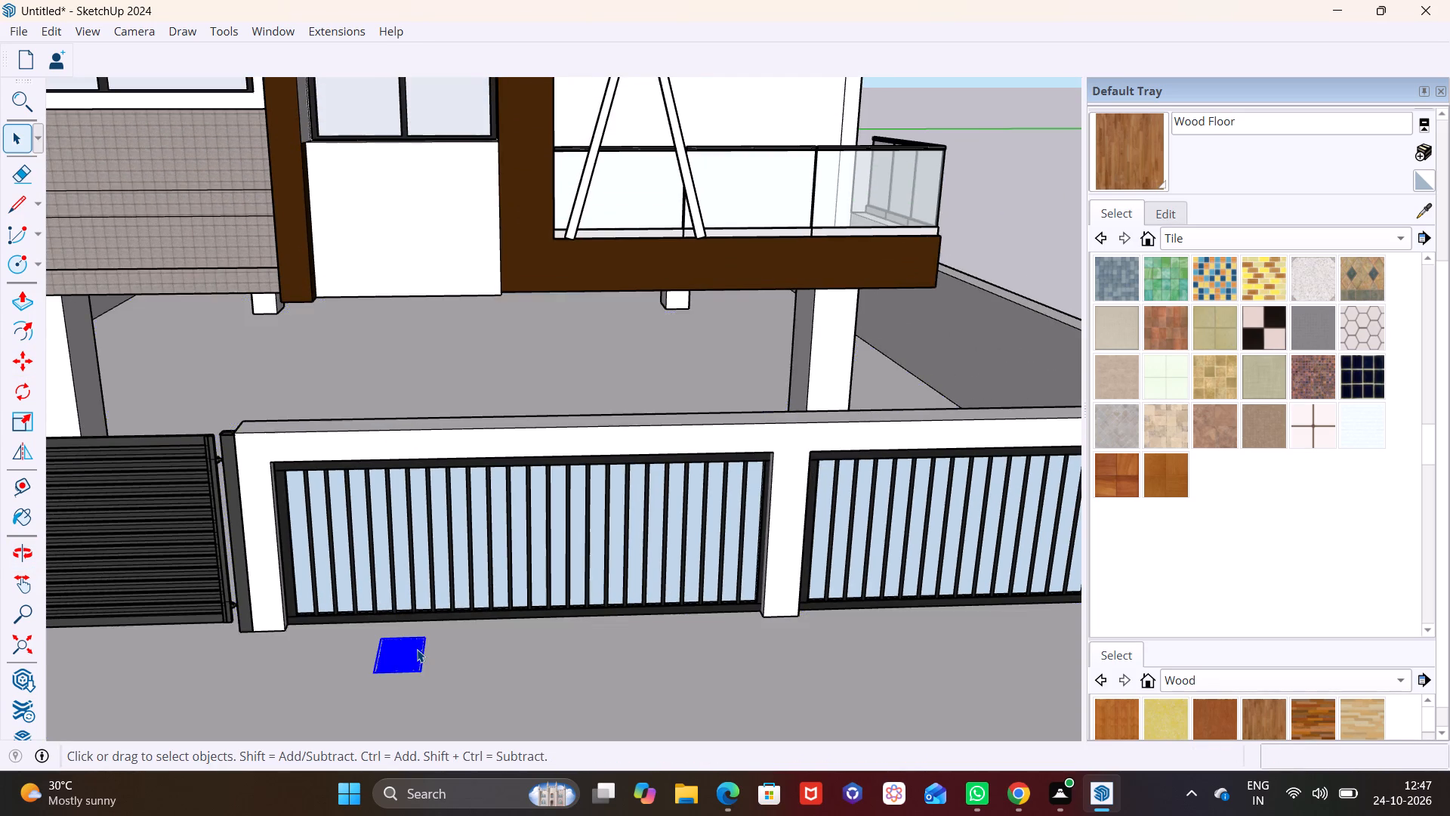
pyautogui.scroll(5, 417, 649)
pyautogui.click(23, 419)
pyautogui.scroll(1, 369, 617)
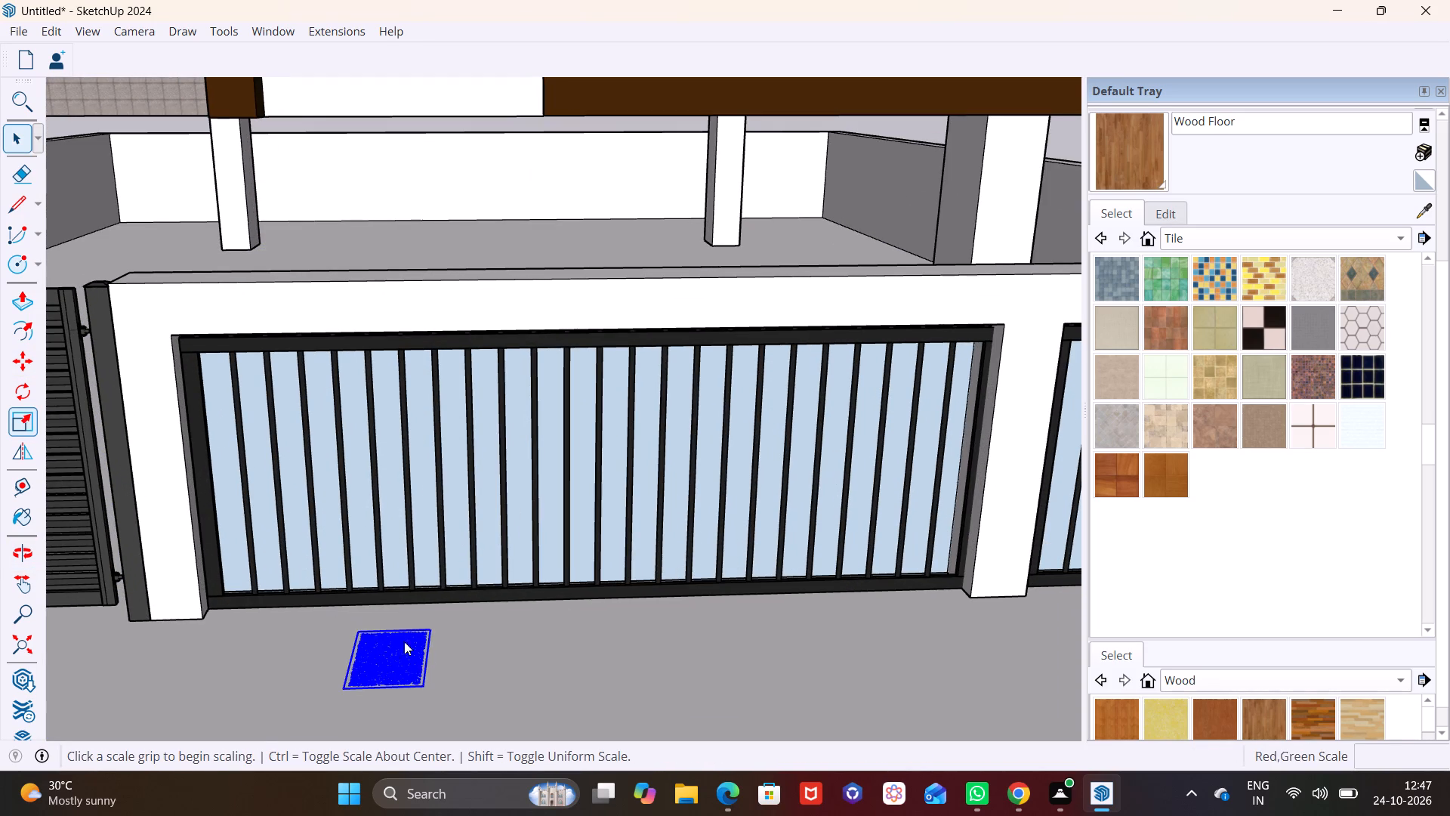
pyautogui.scroll(2, 425, 663)
pyautogui.click(445, 671)
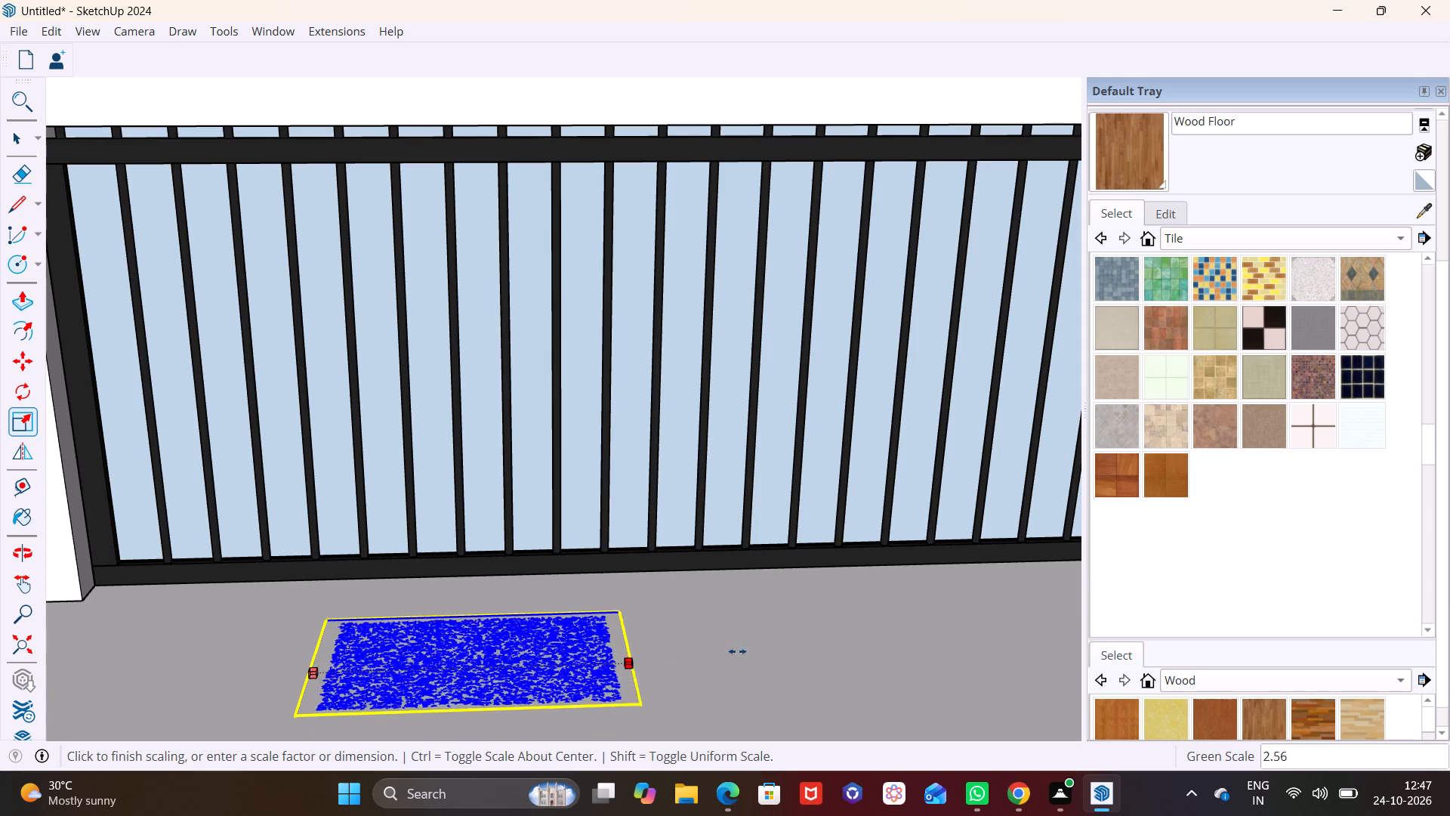
pyautogui.scroll(-15, 764, 640)
pyautogui.keyDown('shift'); pyautogui.moveTo(767, 634); pyautogui.dragTo(538, 617, button='middle'); pyautogui.keyUp('shift')
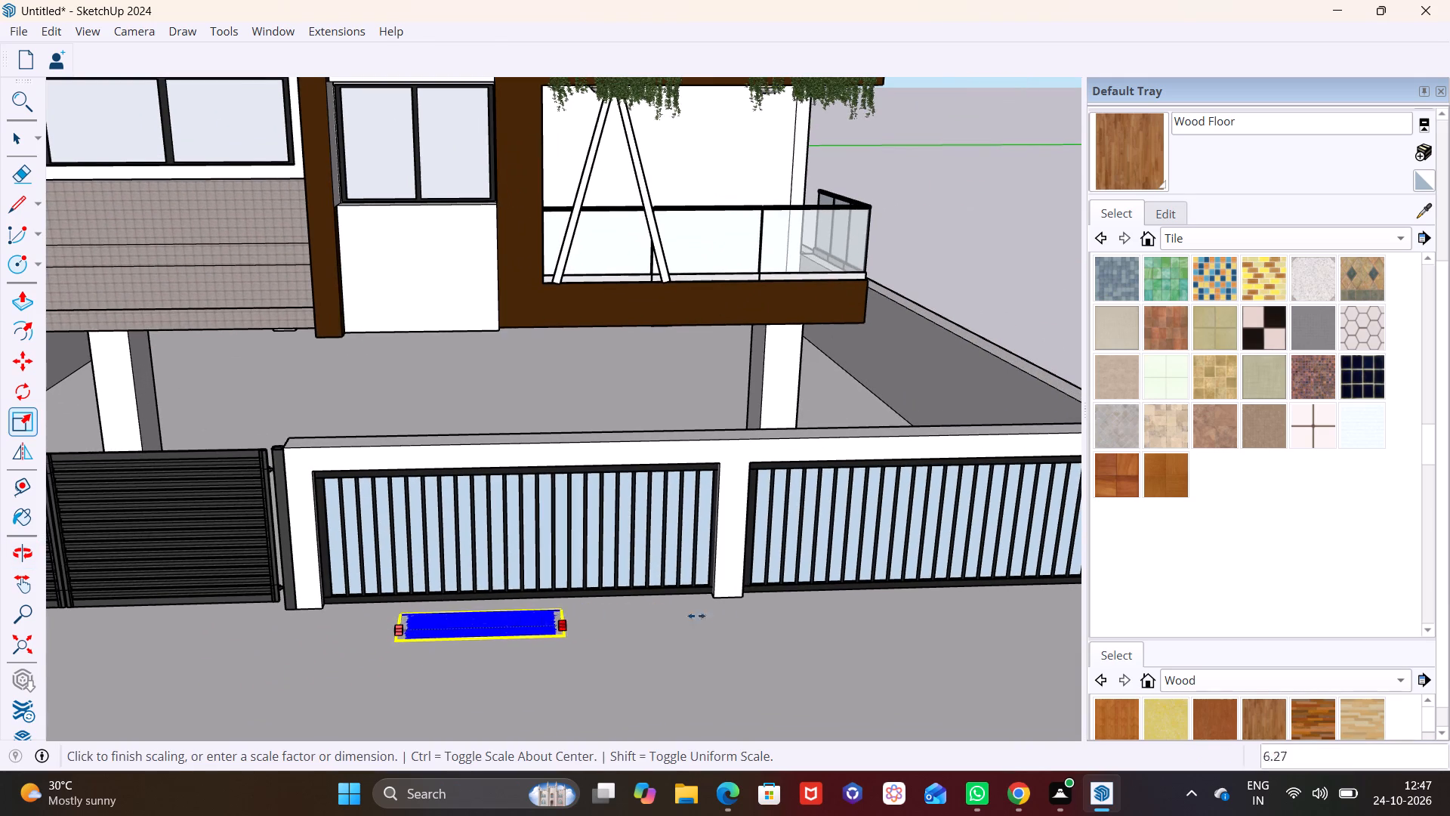
pyautogui.keyDown('shift'); pyautogui.moveTo(974, 620); pyautogui.dragTo(826, 632, button='middle'); pyautogui.keyUp('shift')
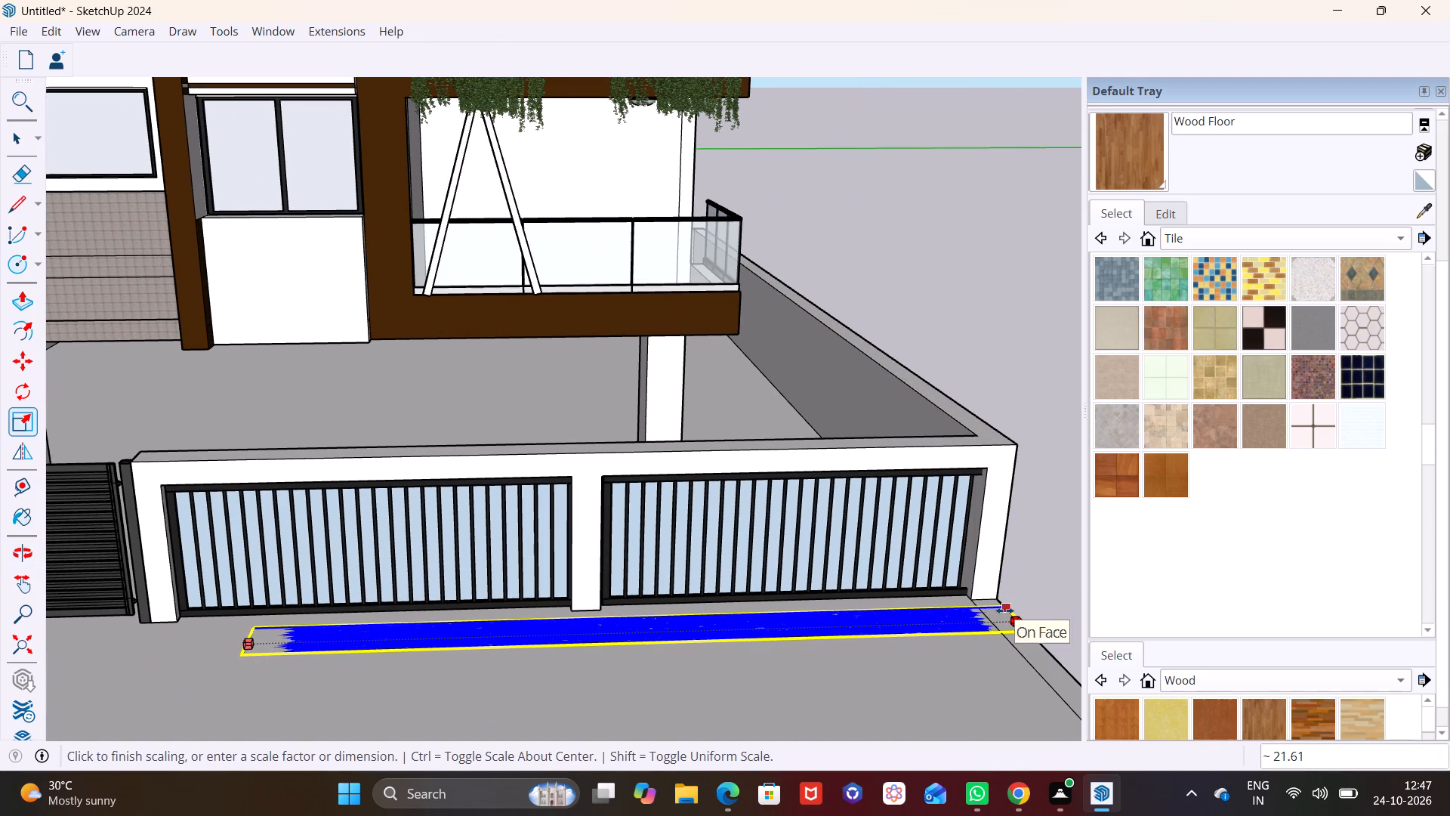
pyautogui.click(983, 607)
pyautogui.press('space')
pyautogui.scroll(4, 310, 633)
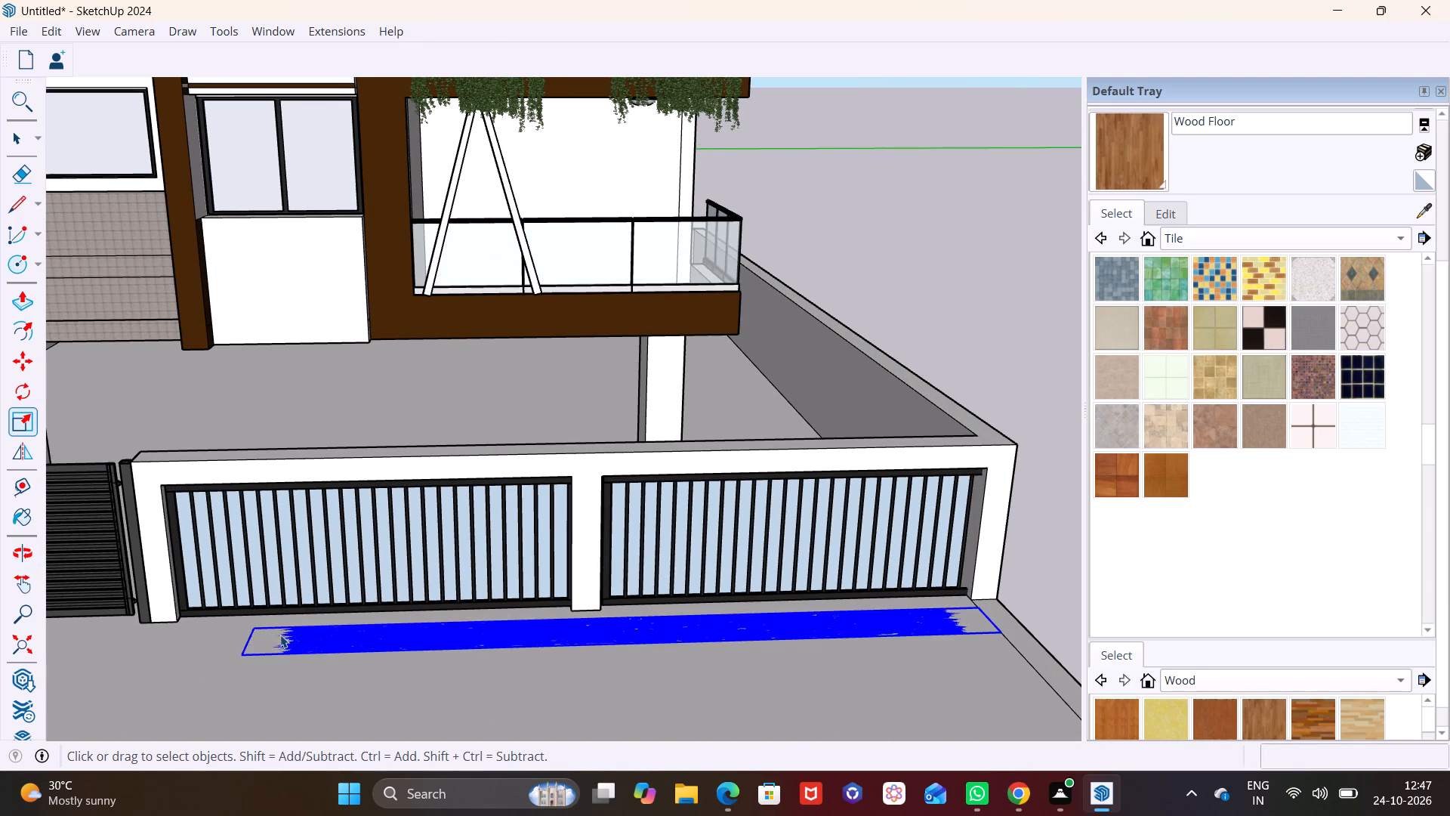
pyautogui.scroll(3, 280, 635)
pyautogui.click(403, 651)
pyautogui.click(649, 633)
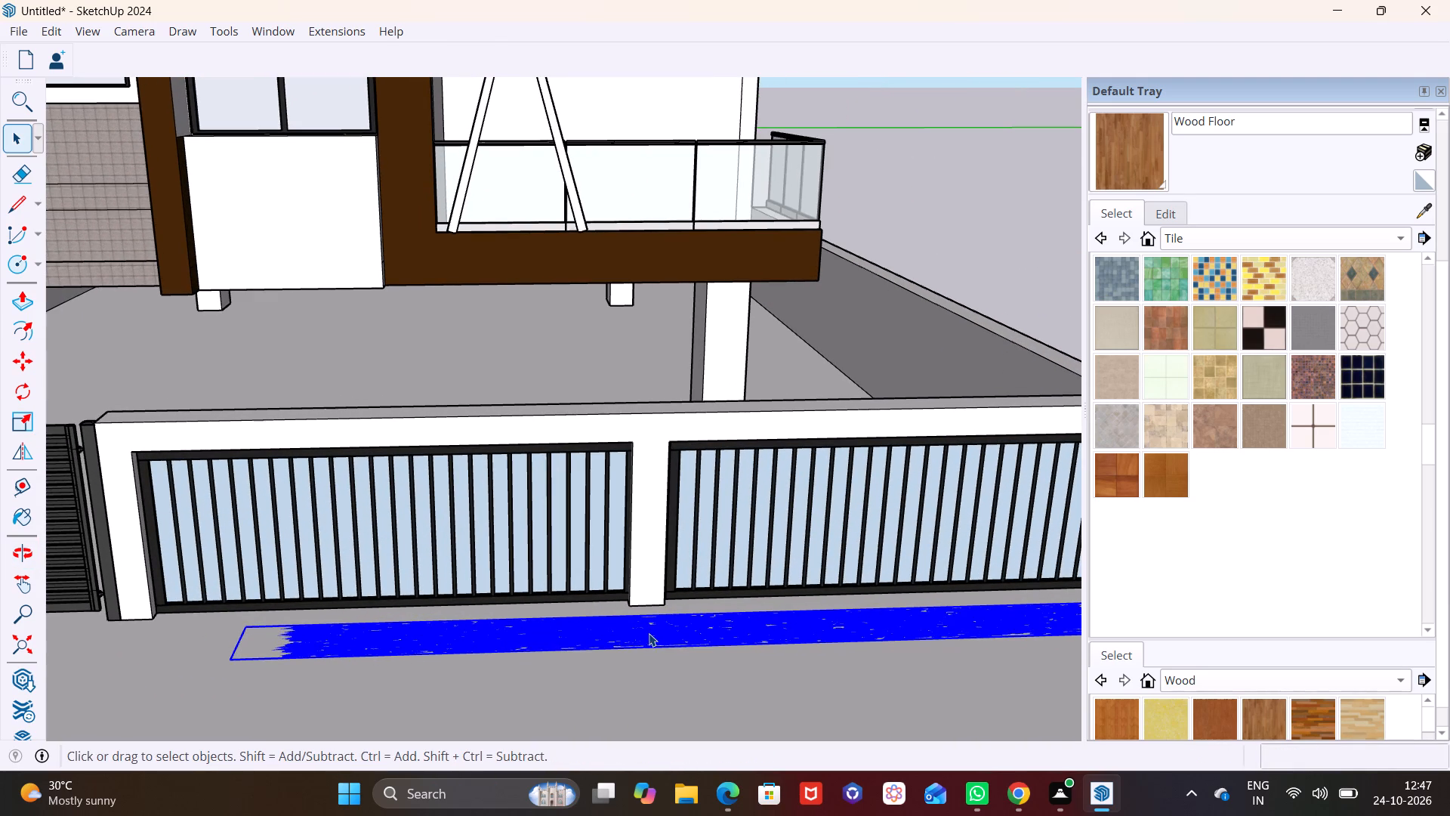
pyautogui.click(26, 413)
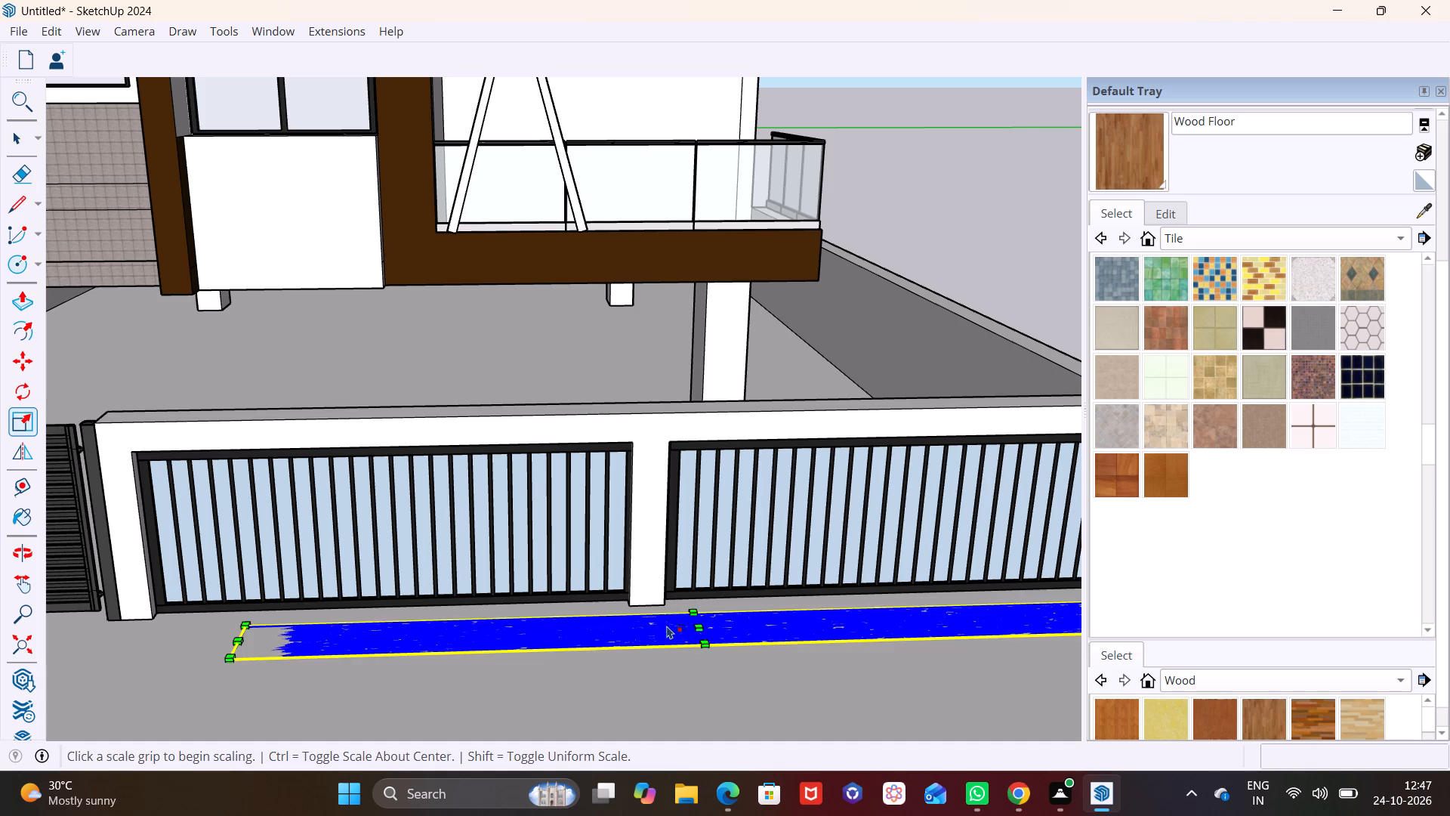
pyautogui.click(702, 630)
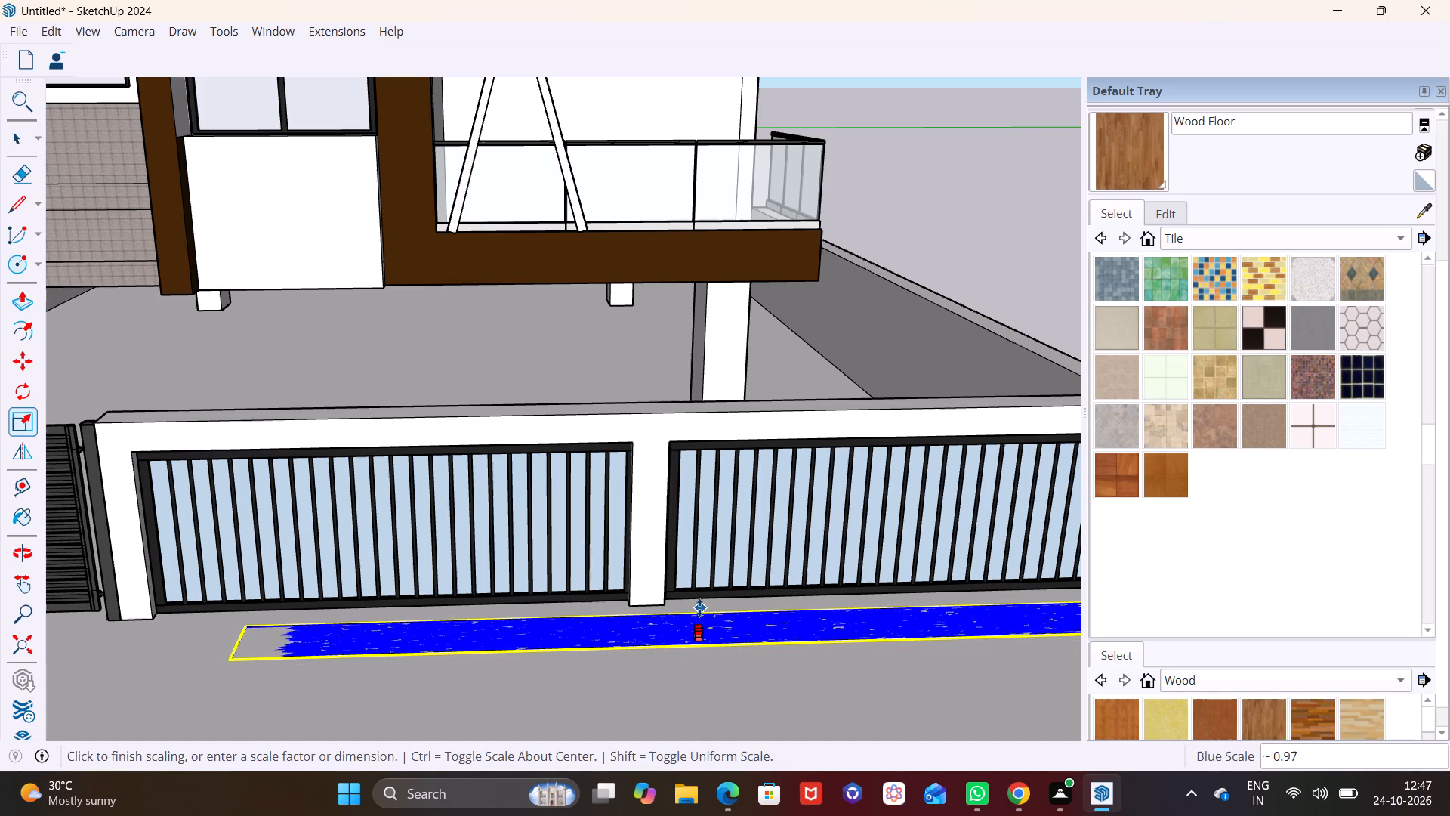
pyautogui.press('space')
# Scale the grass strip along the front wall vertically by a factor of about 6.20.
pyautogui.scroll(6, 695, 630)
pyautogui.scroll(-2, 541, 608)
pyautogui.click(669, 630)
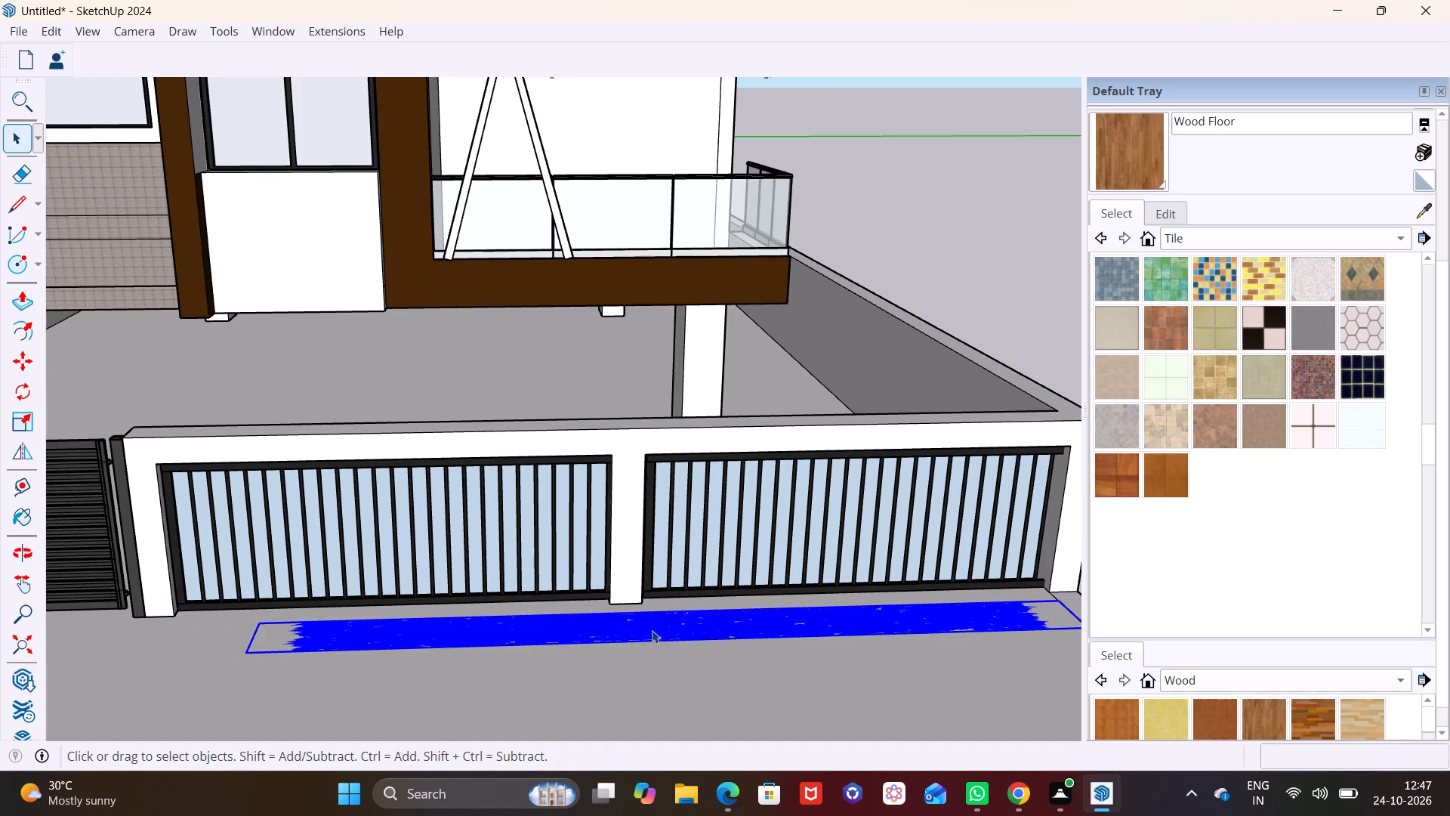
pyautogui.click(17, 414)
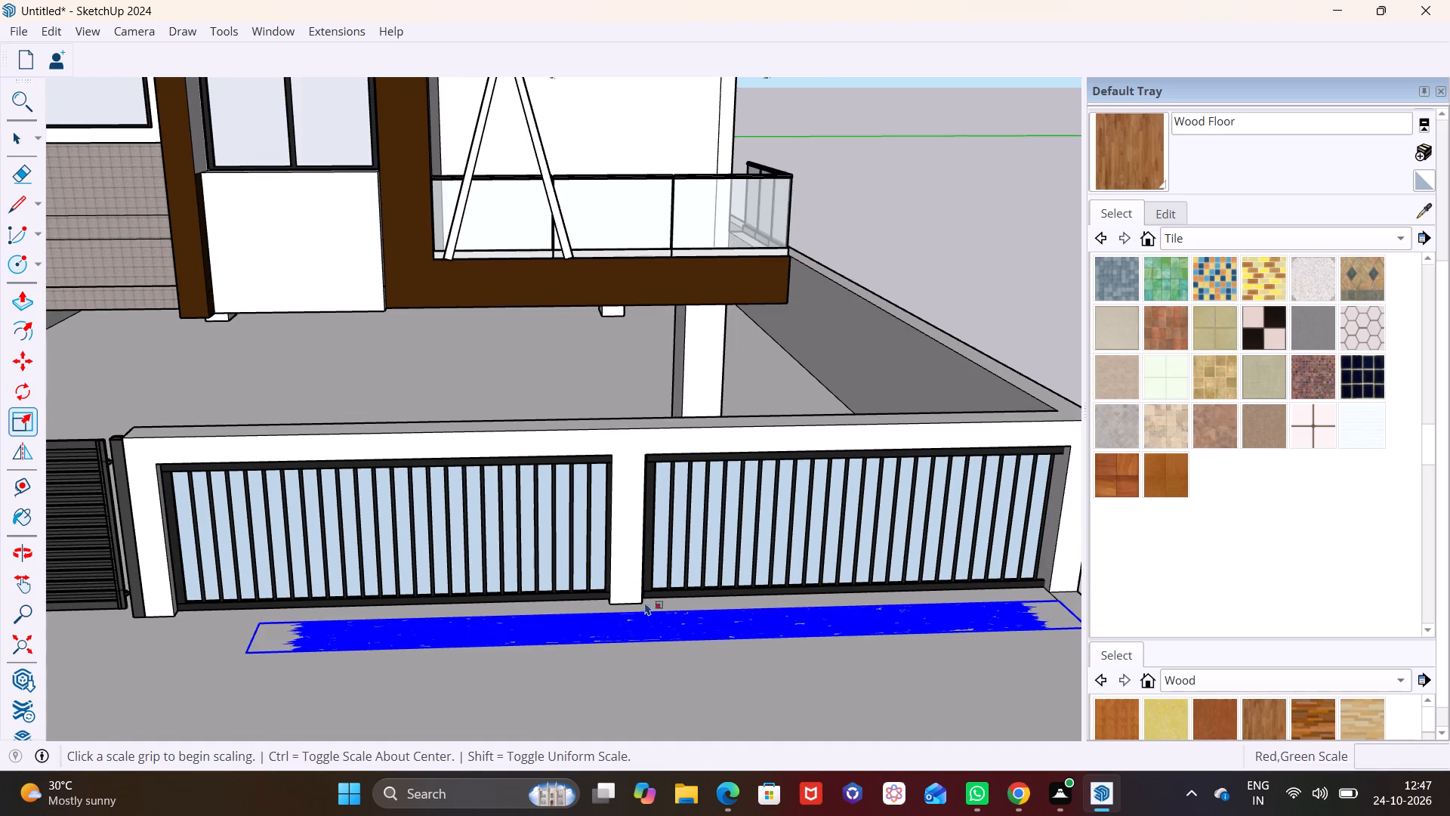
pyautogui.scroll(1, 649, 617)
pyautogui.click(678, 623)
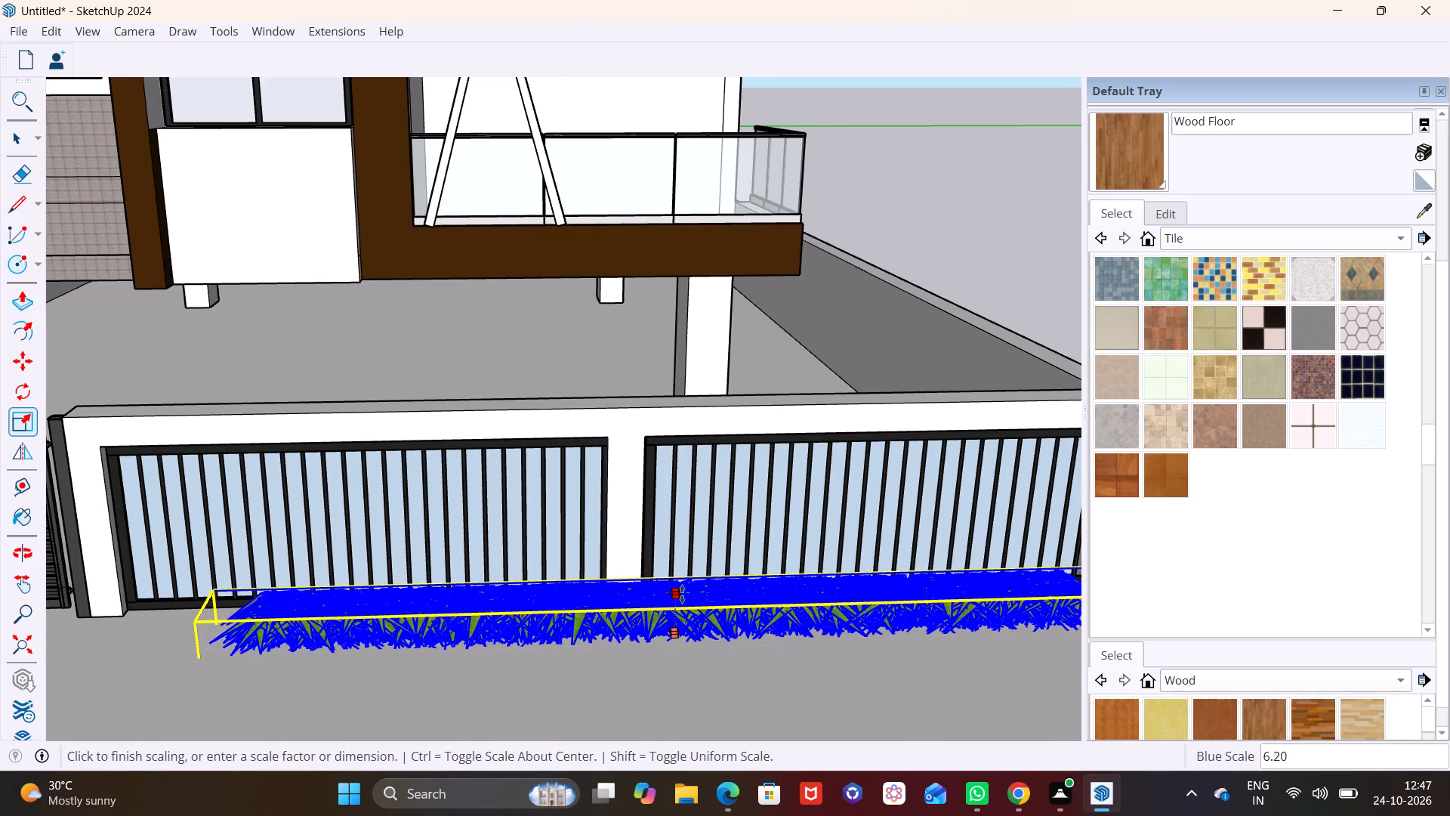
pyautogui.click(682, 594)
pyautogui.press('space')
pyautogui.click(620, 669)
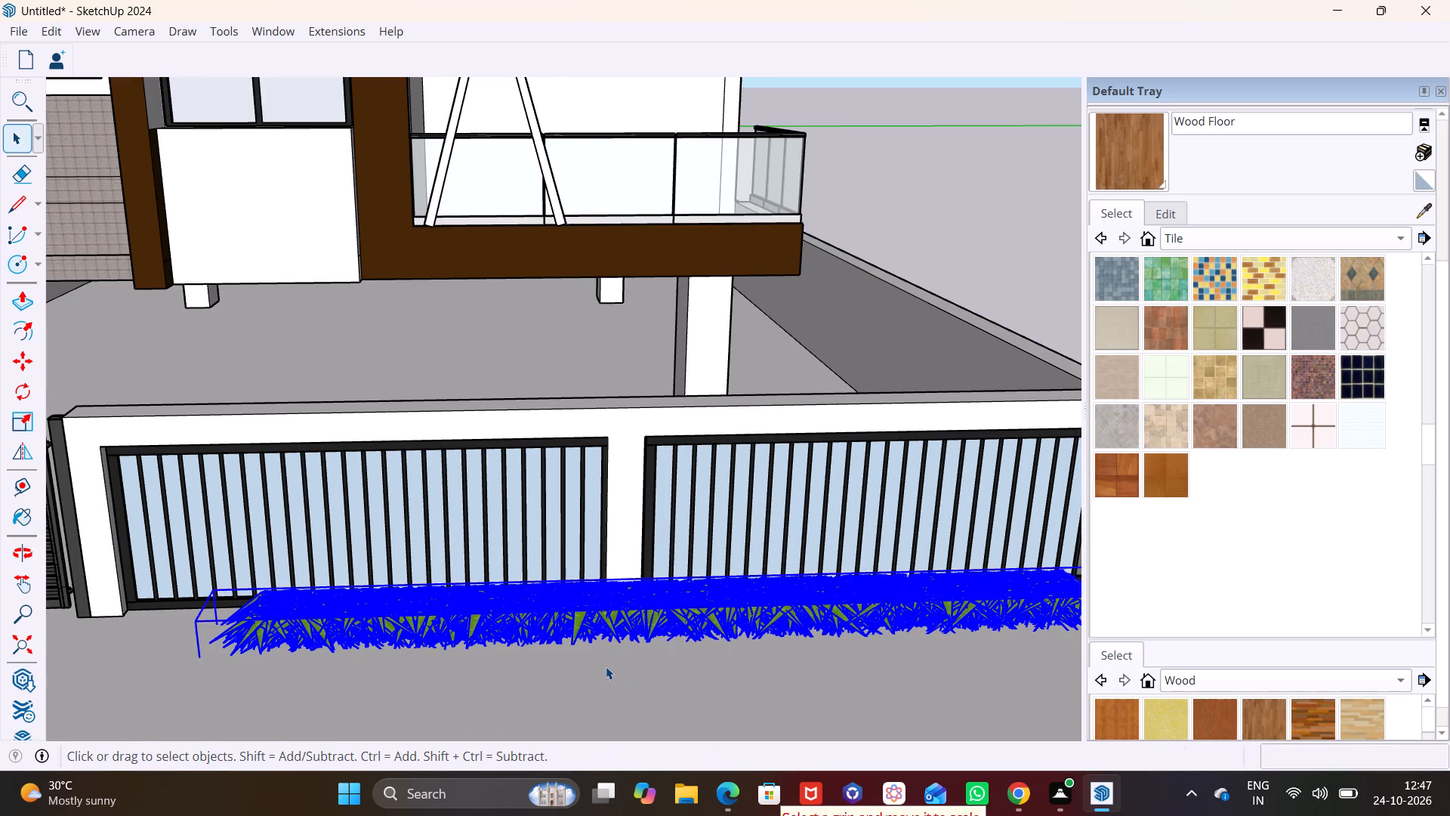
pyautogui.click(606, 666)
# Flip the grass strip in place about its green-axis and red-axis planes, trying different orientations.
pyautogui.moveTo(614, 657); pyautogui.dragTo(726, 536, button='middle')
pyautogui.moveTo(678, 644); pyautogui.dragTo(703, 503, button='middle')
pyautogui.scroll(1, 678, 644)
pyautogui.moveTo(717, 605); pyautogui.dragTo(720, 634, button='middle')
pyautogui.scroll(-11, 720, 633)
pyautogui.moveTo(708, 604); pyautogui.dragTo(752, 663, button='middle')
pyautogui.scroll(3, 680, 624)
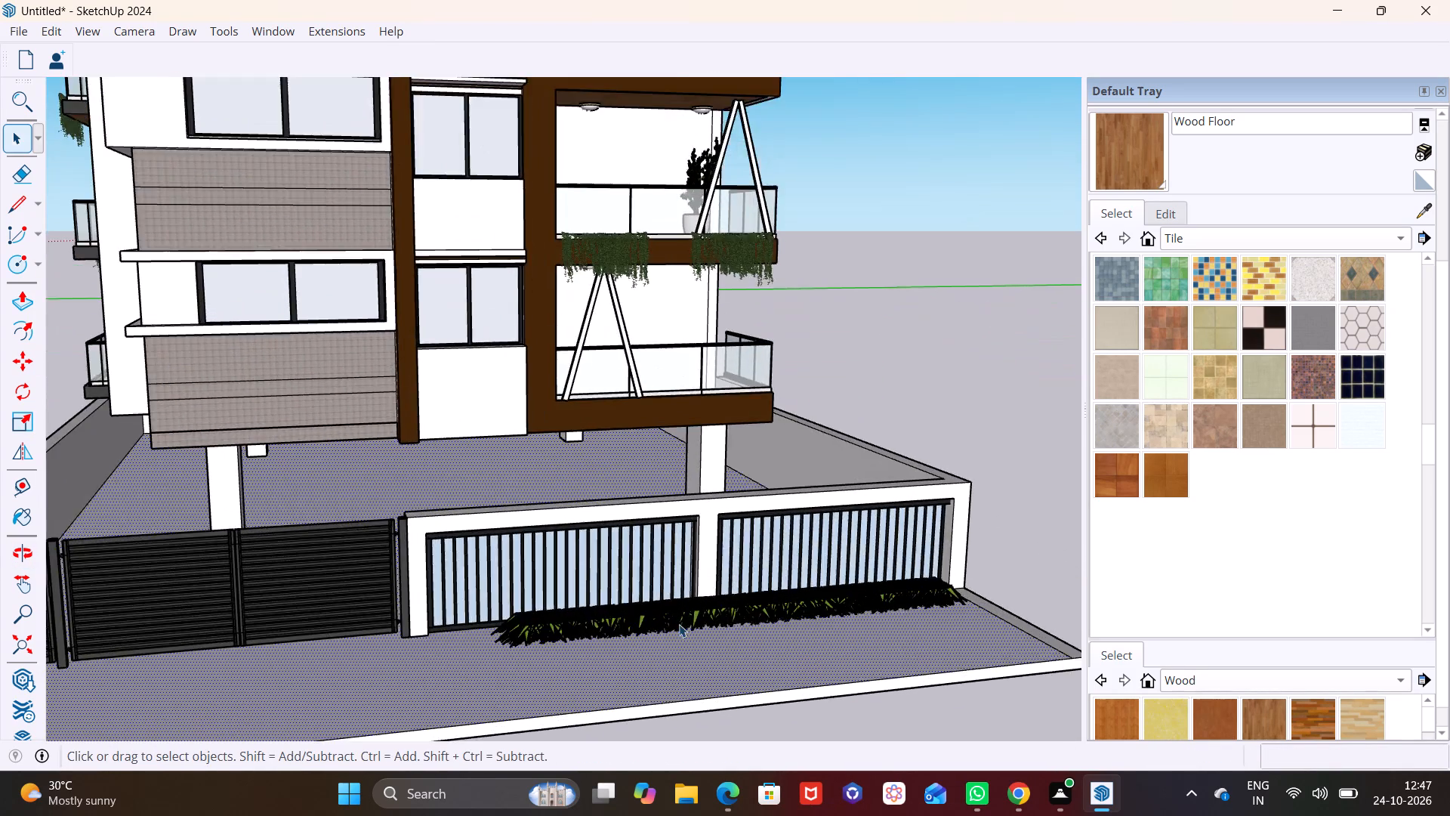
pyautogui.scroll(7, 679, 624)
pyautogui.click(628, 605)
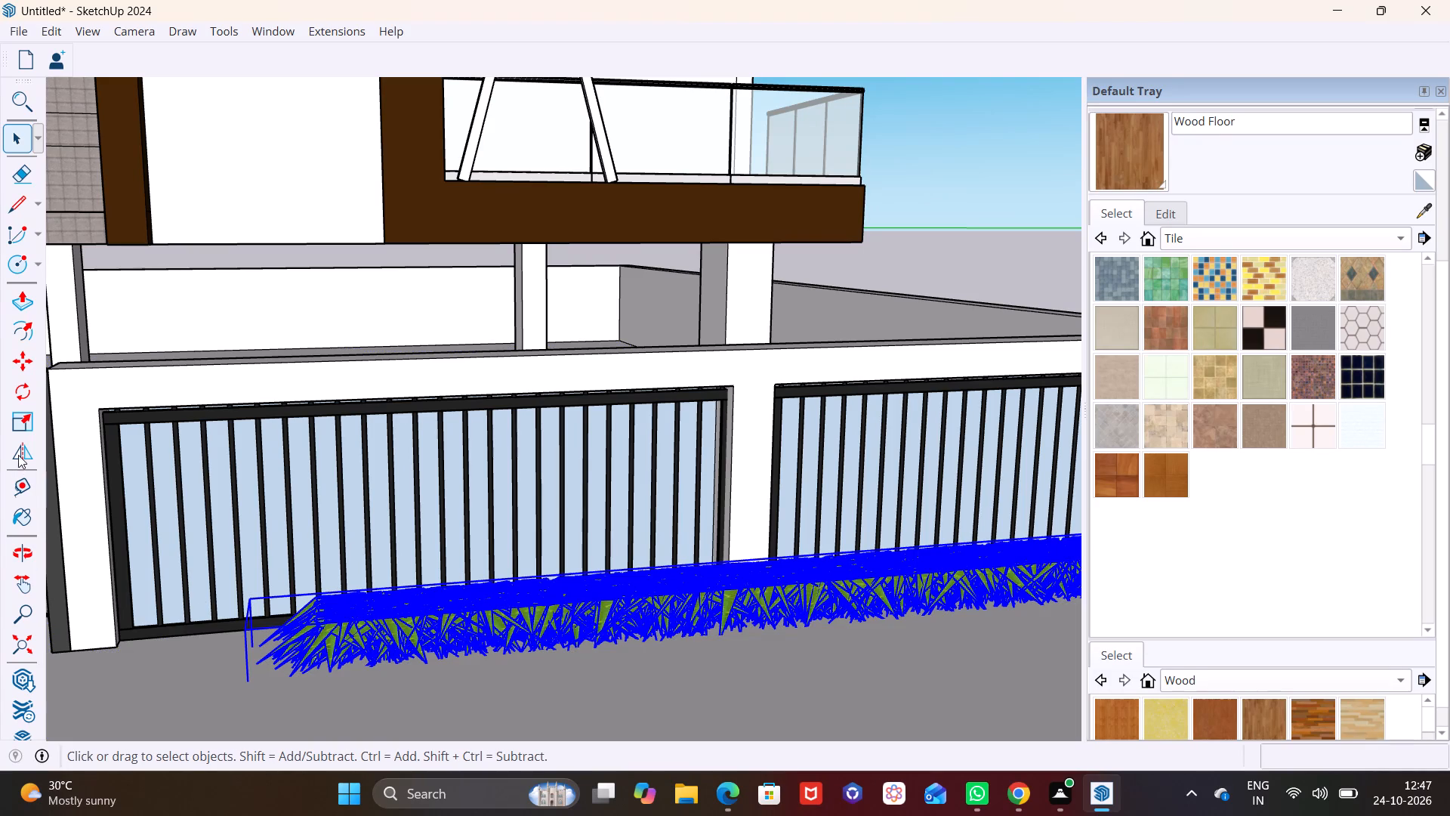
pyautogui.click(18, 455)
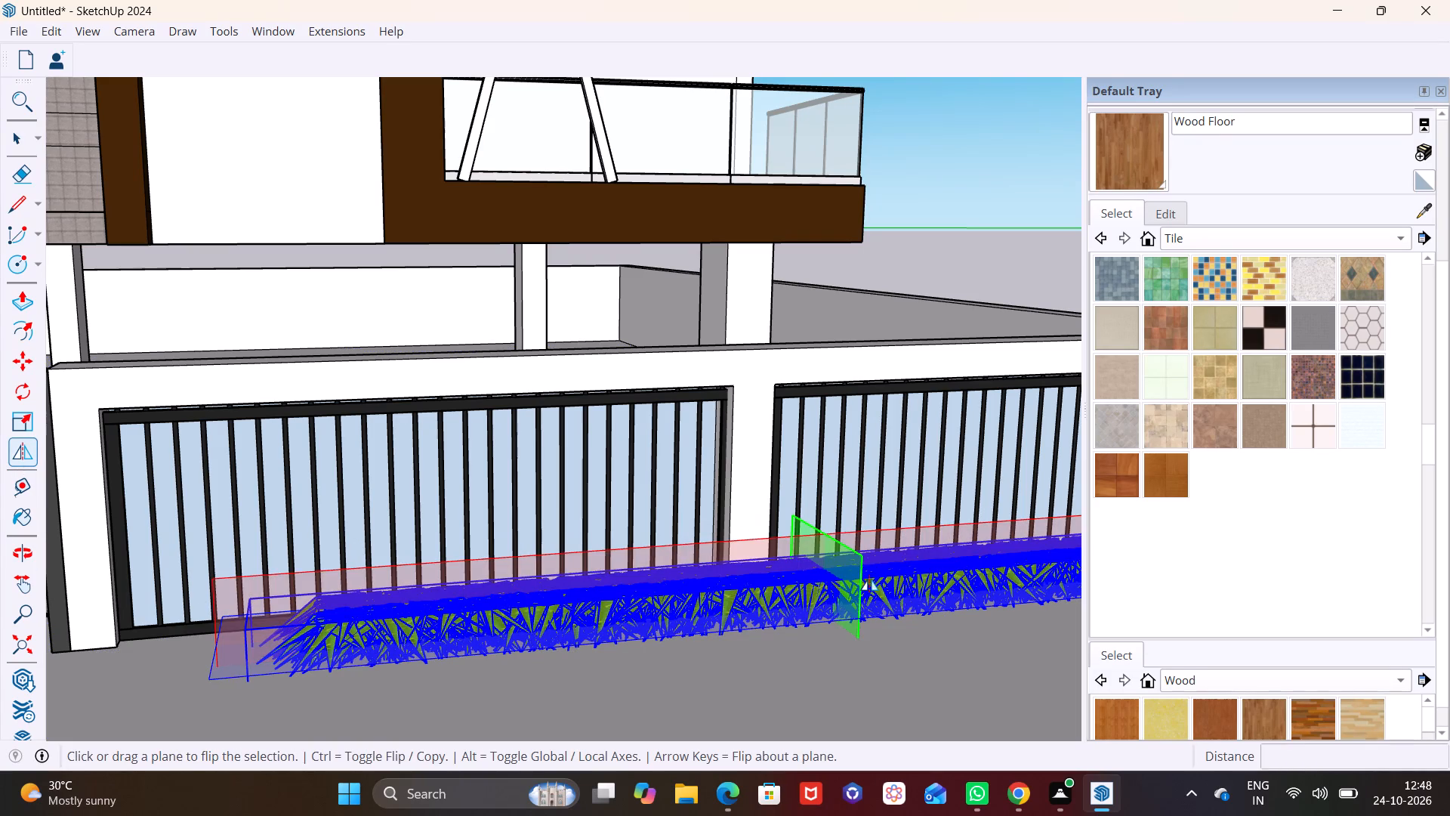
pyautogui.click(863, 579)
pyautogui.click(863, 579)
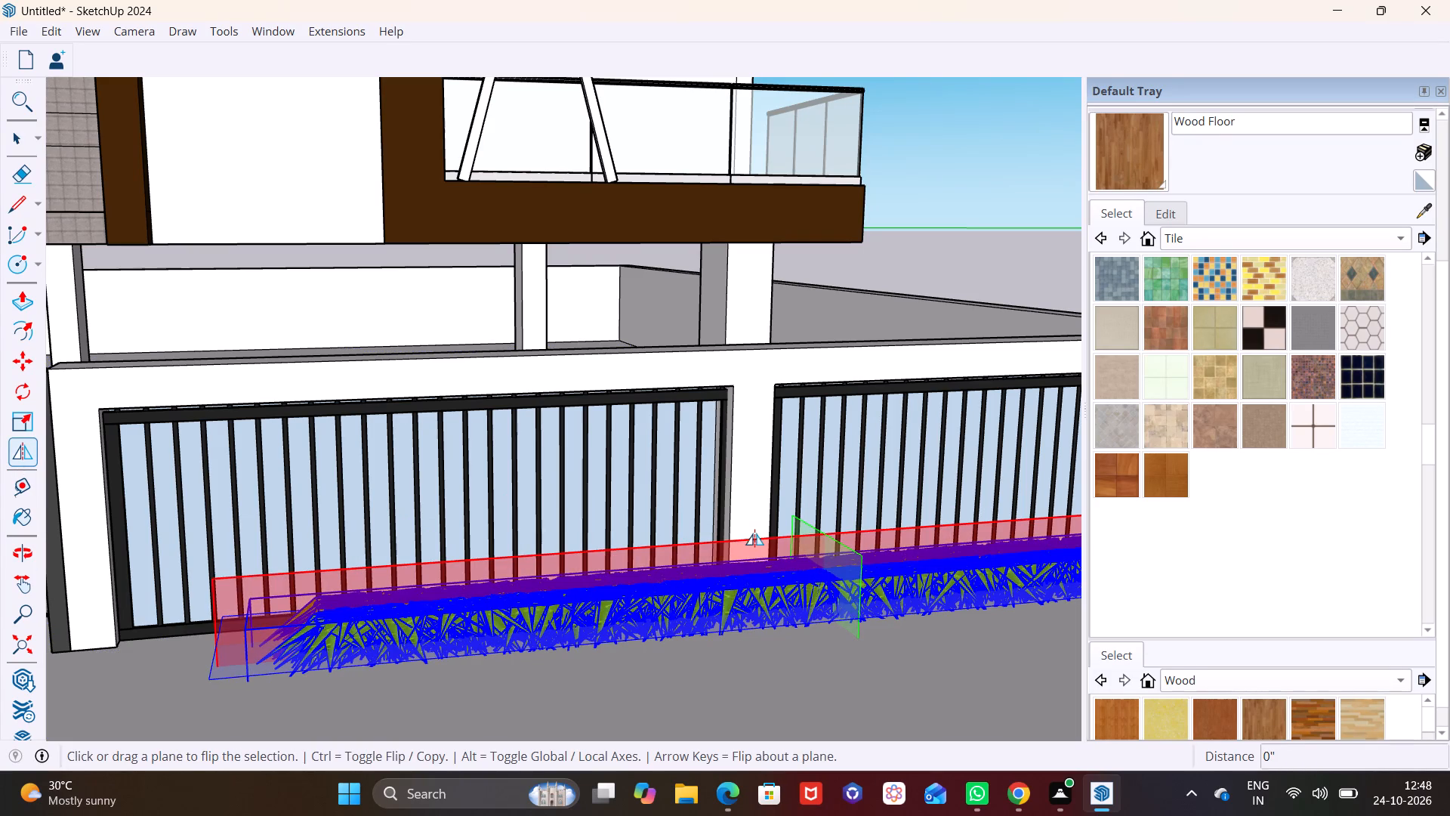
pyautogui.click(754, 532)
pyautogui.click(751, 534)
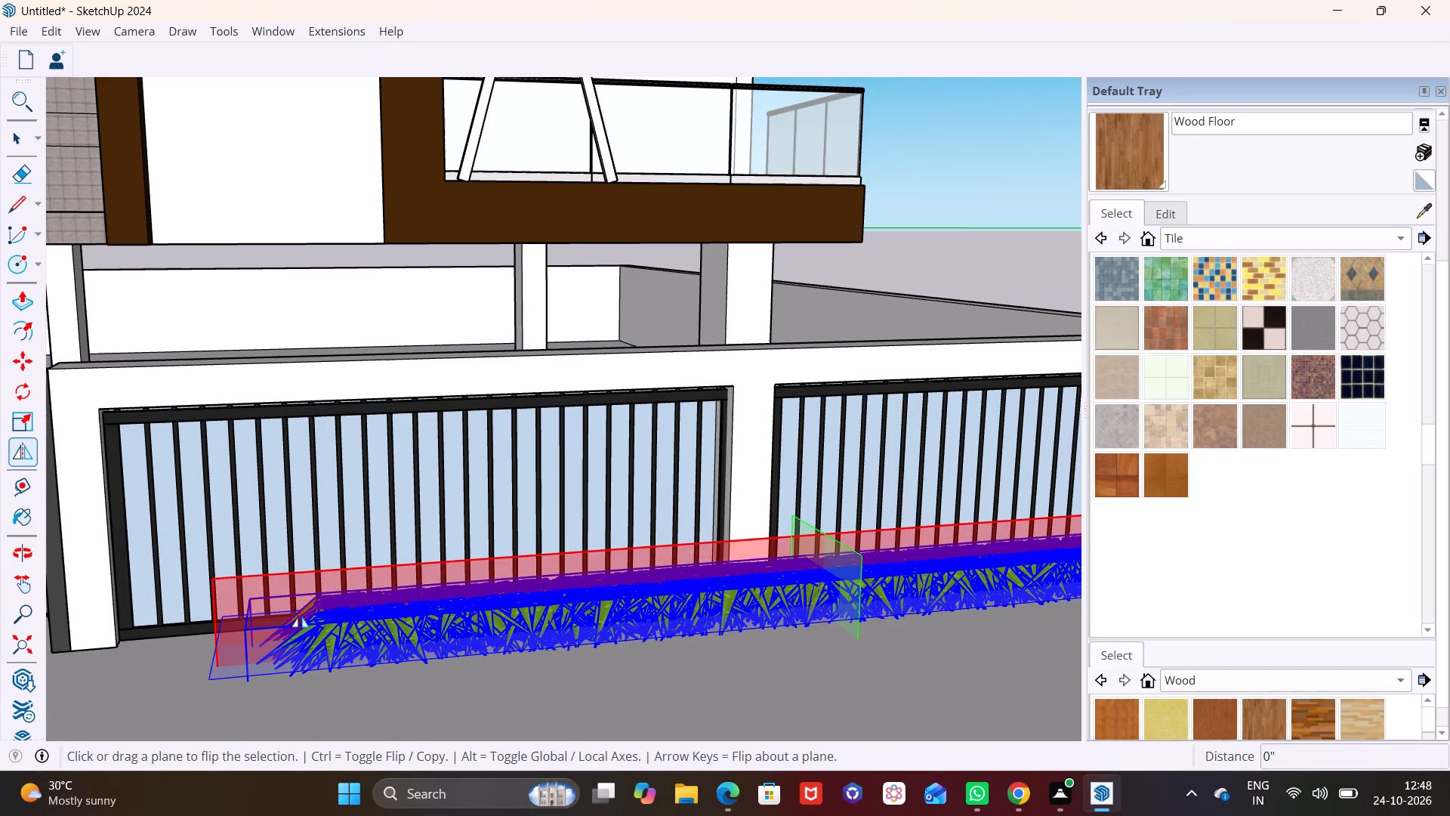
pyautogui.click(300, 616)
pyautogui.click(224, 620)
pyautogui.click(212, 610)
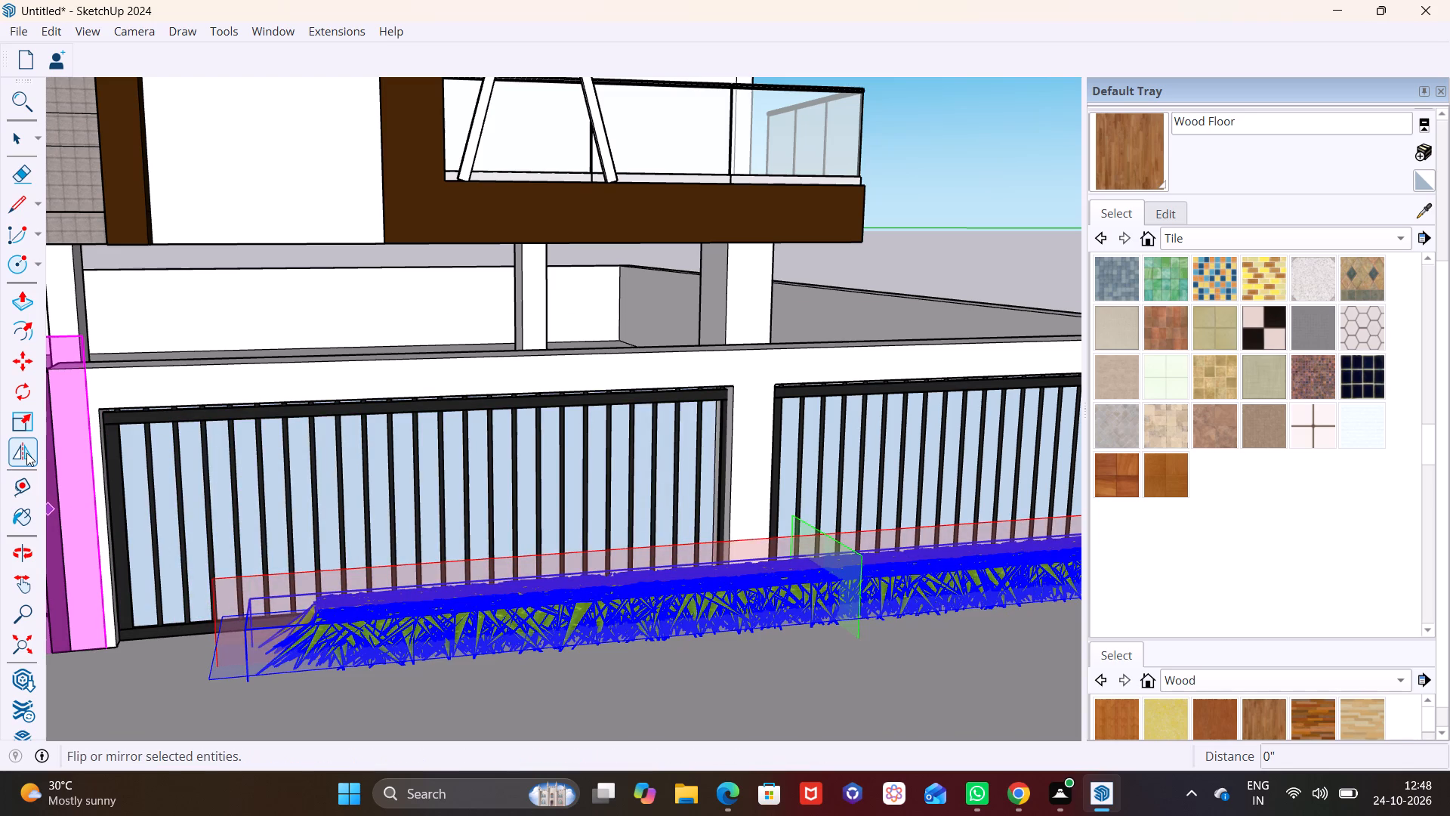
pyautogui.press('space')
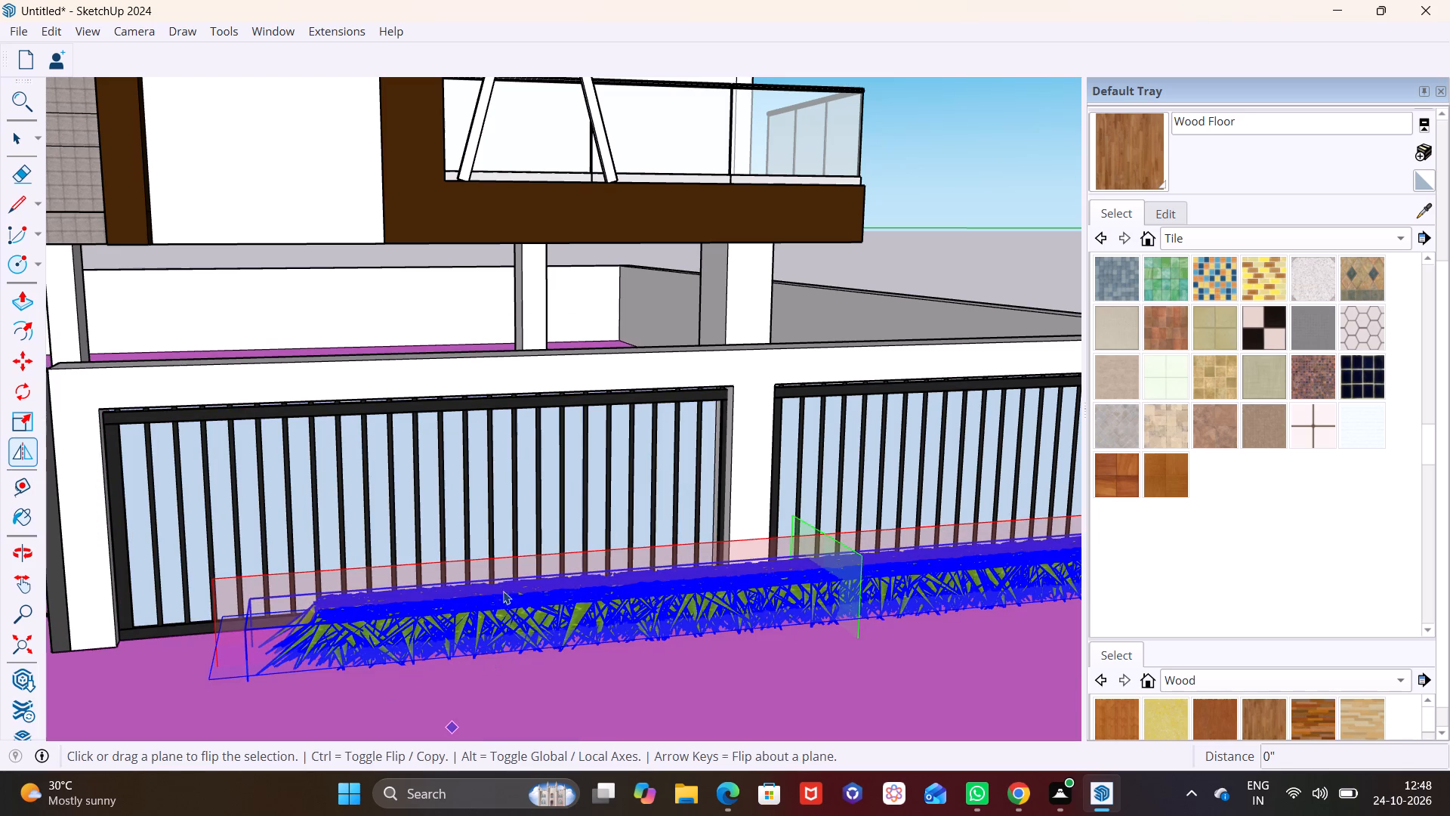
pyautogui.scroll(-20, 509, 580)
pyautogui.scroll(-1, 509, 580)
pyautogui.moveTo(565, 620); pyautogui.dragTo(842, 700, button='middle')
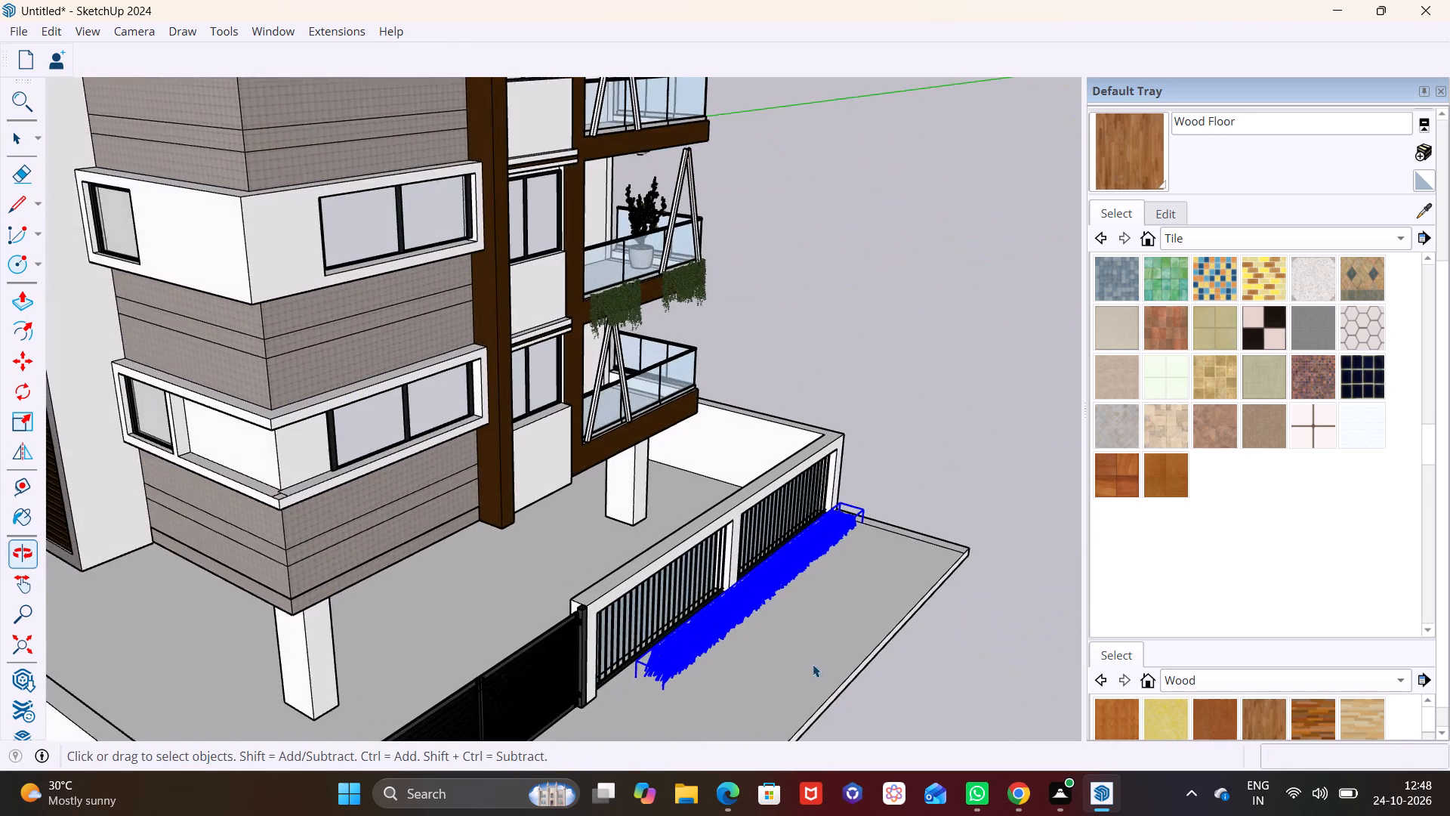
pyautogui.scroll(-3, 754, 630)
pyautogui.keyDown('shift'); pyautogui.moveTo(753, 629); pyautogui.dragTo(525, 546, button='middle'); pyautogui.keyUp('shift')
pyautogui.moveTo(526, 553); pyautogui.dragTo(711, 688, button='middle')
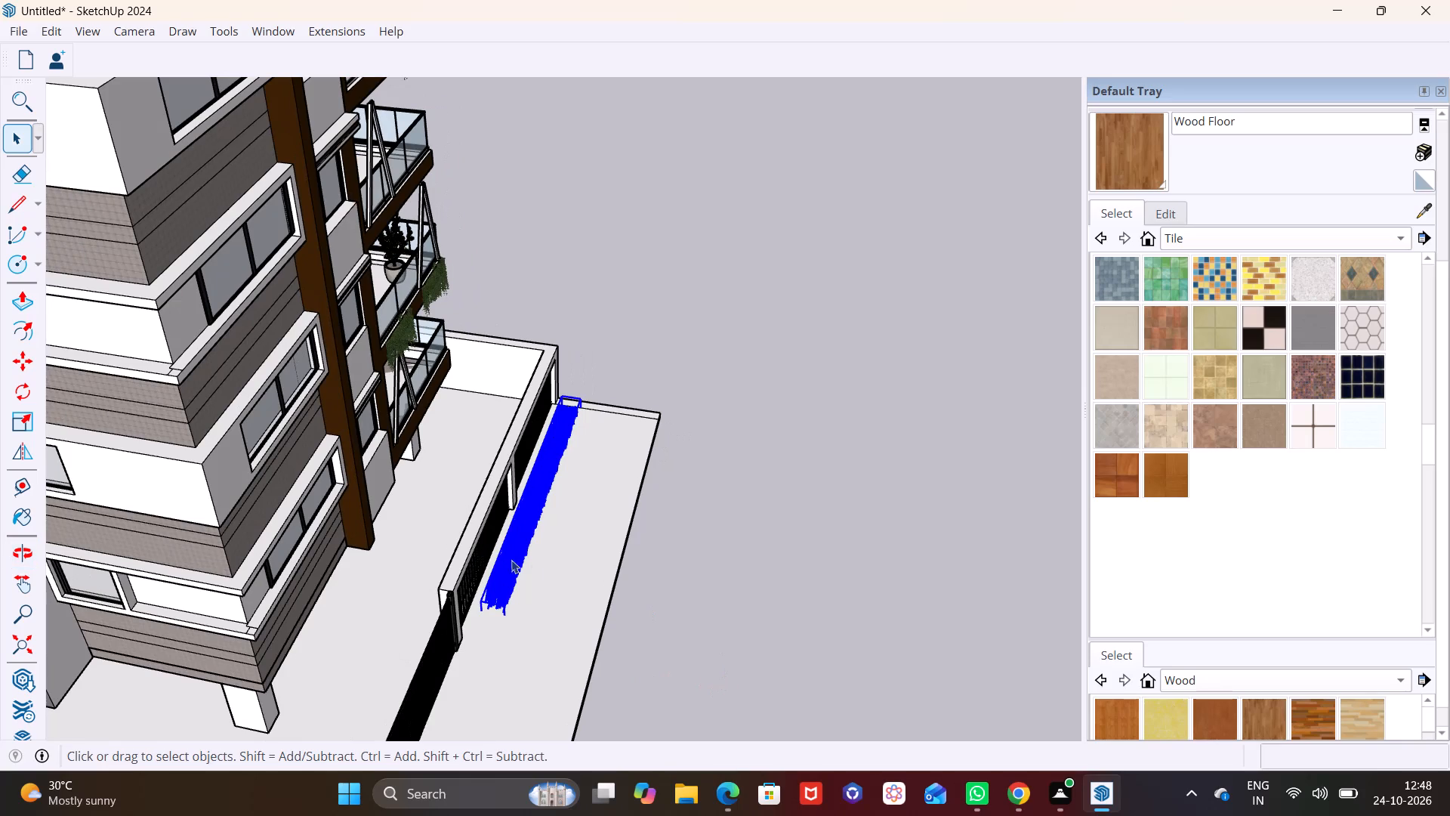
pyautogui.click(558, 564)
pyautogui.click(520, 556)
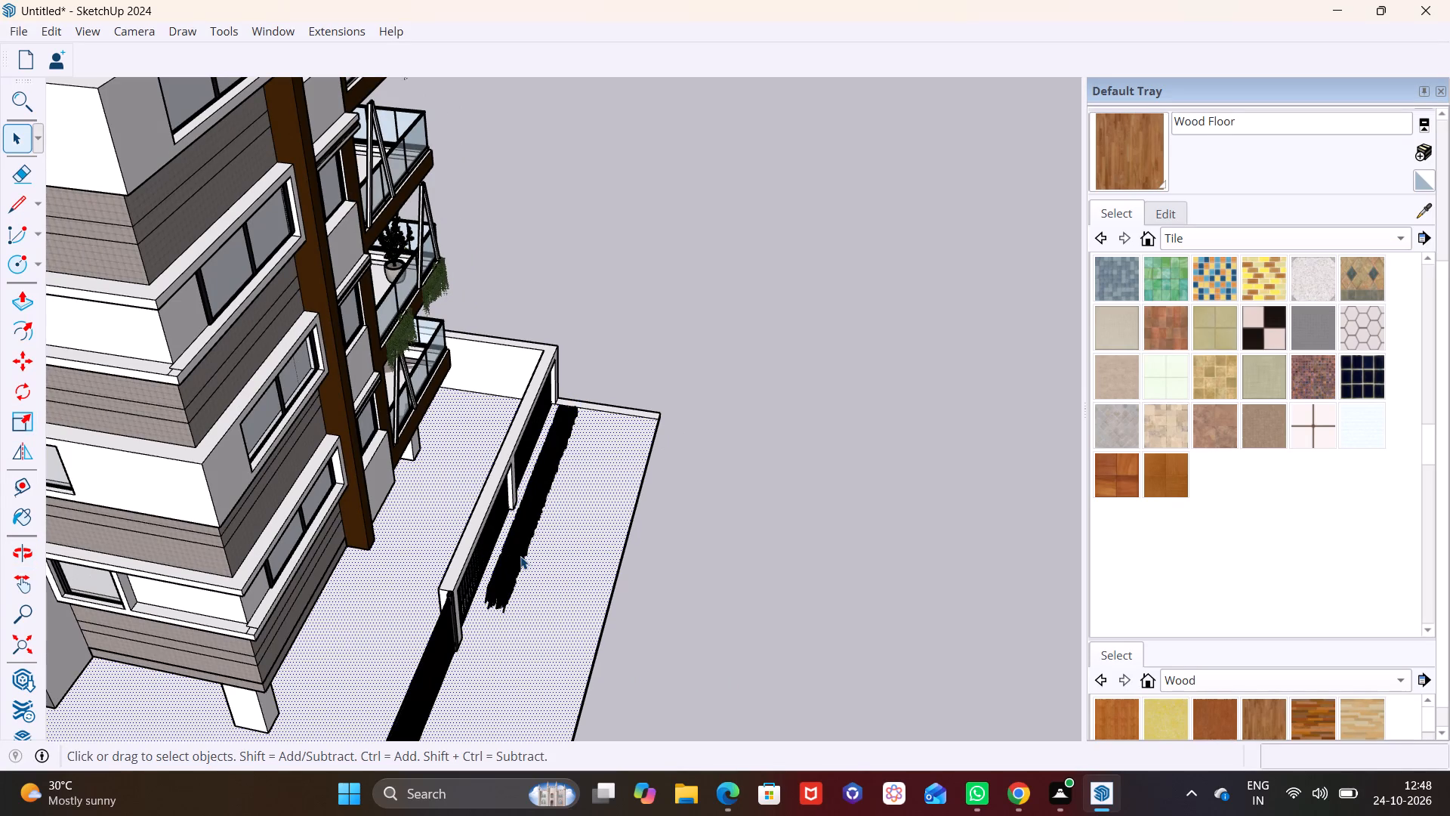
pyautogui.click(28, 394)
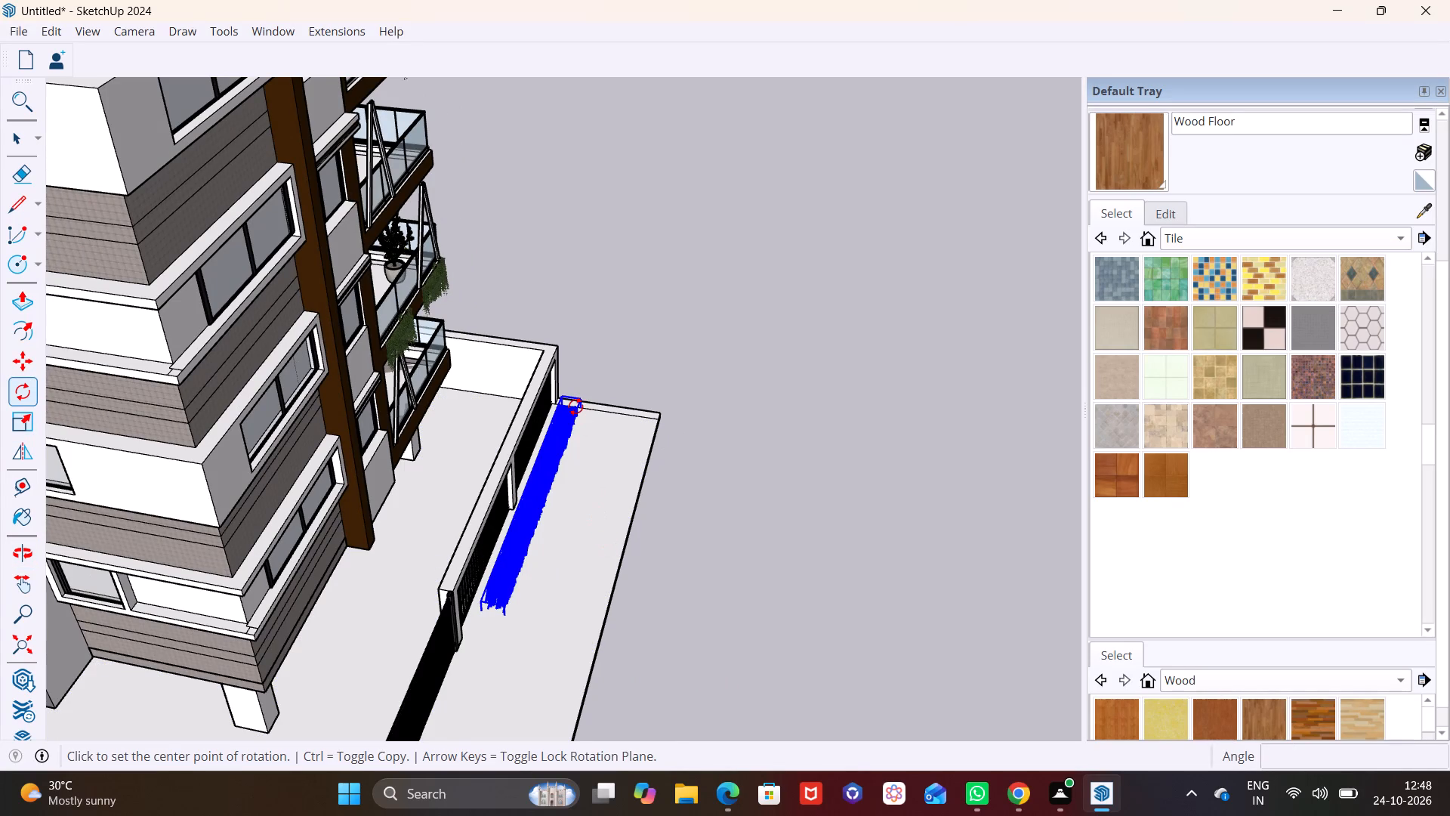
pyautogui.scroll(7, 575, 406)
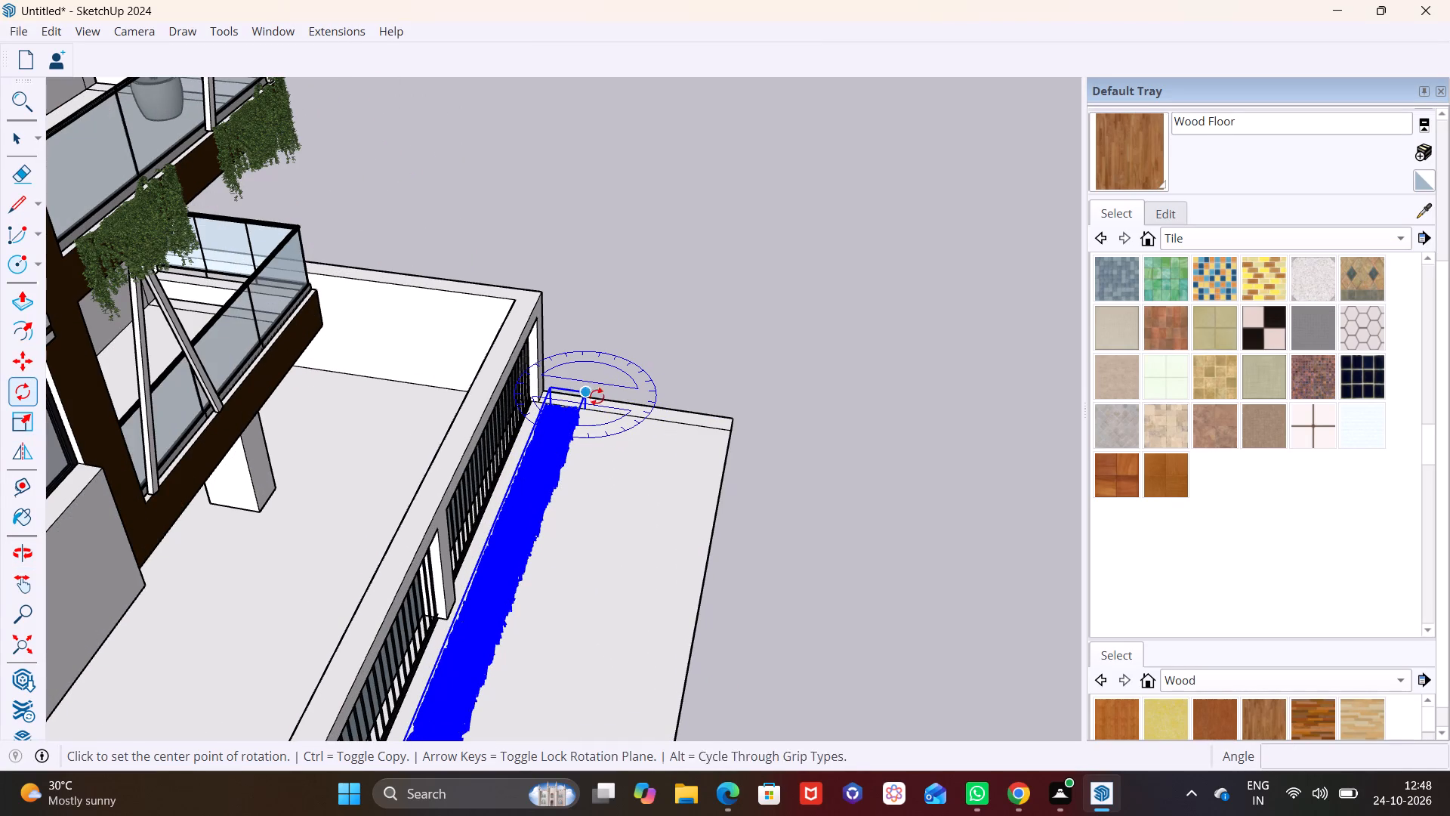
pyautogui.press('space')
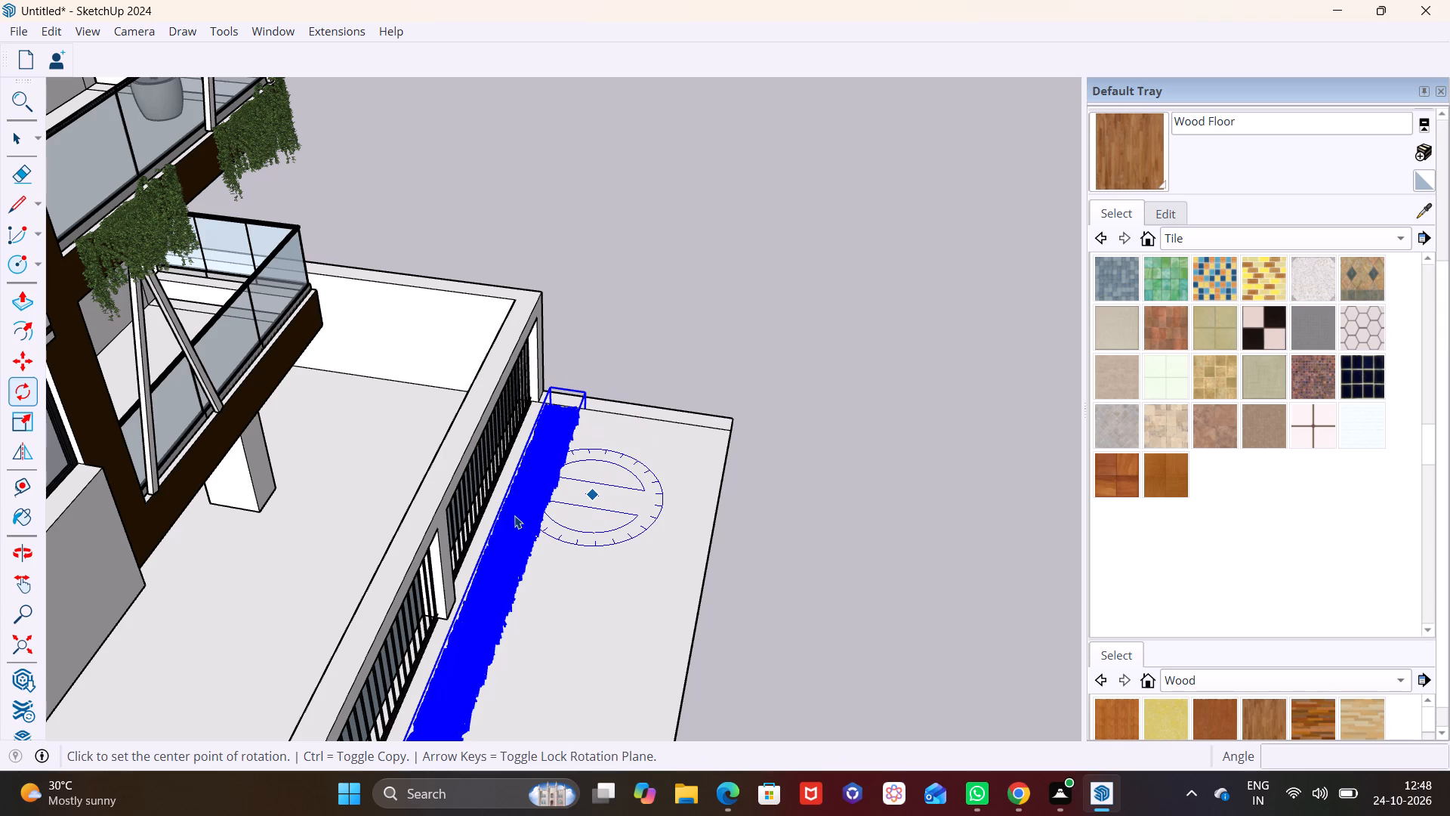
# Delete the stretched grass strip in front of the front wall's barred panels.
pyautogui.click(529, 515)
pyautogui.press('Delete')
# Examine the whole building, the gated front wall and the corner planting from around the street side.
pyautogui.scroll(-13, 551, 490)
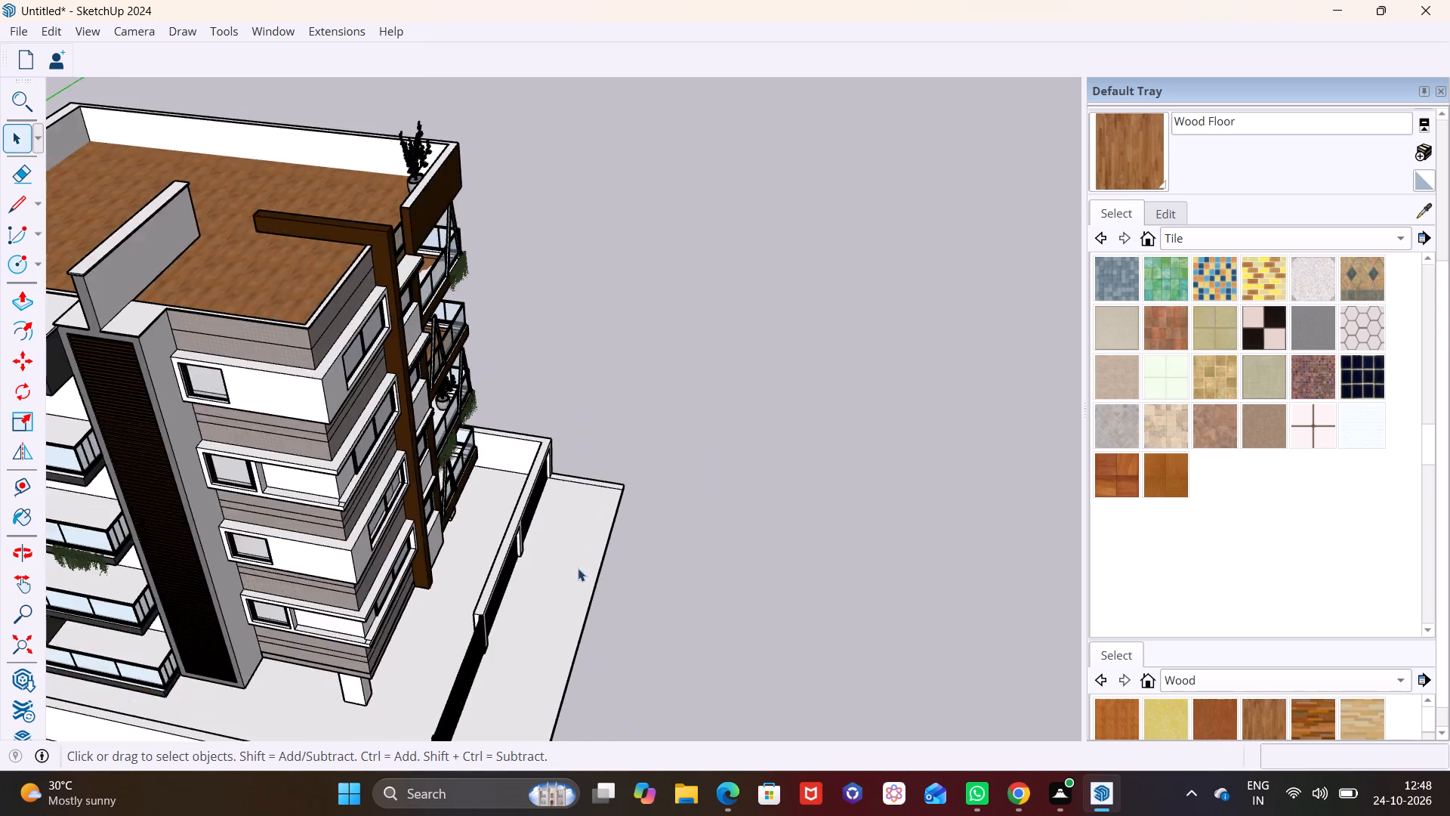
pyautogui.moveTo(575, 568); pyautogui.dragTo(212, 457, button='middle')
pyautogui.scroll(-3, 276, 446)
pyautogui.moveTo(350, 500); pyautogui.dragTo(432, 369, button='middle')
pyautogui.scroll(1, 384, 570)
pyautogui.moveTo(365, 570); pyautogui.dragTo(312, 514, button='middle')
pyautogui.keyDown('shift'); pyautogui.moveTo(310, 515); pyautogui.dragTo(470, 525, button='middle'); pyautogui.keyUp('shift')
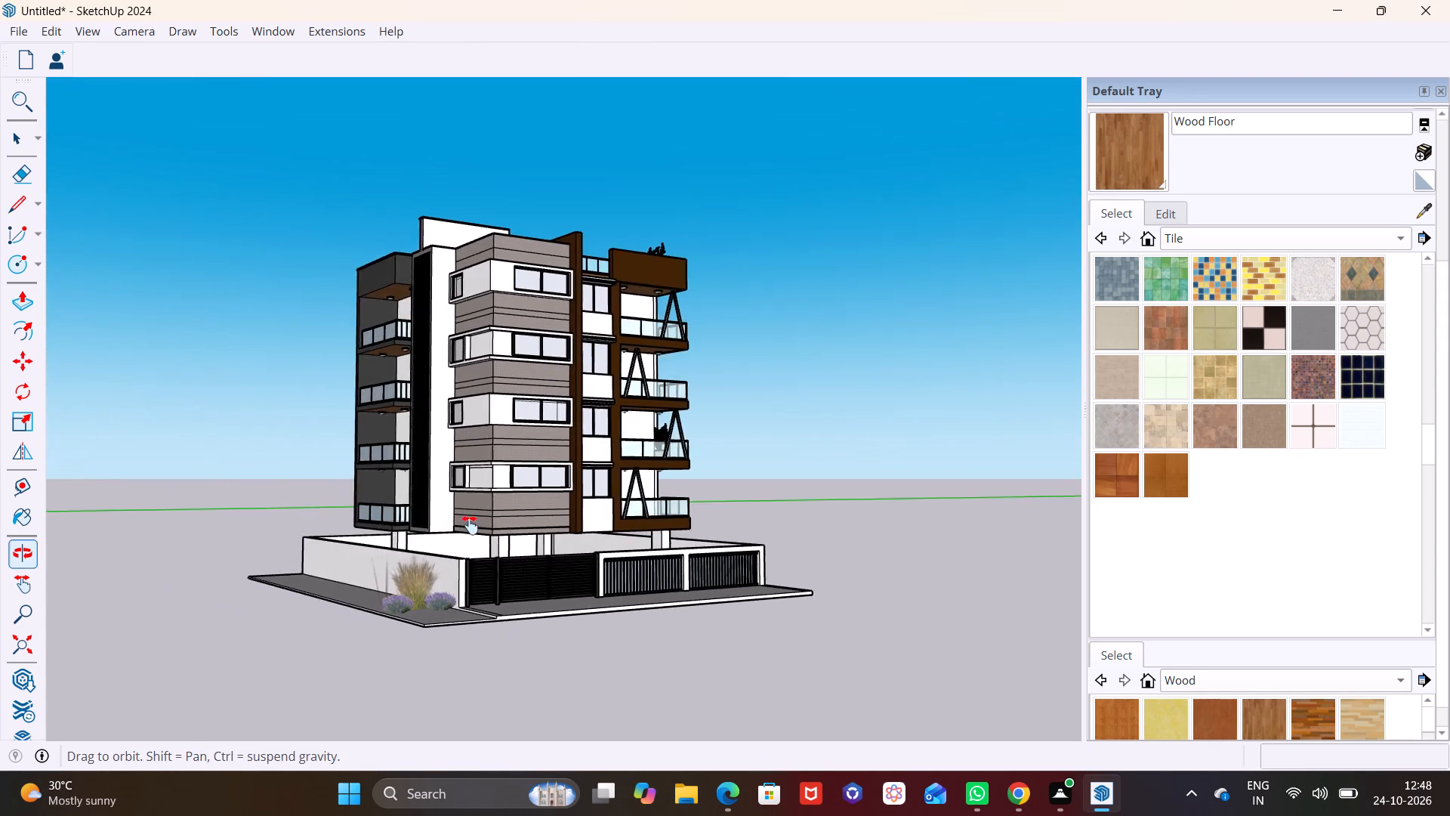
pyautogui.keyDown('shift'); pyautogui.moveTo(470, 525); pyautogui.dragTo(485, 532, button='middle'); pyautogui.keyUp('shift')
pyautogui.moveTo(497, 550); pyautogui.dragTo(372, 564, button='middle')
pyautogui.scroll(3, 457, 555)
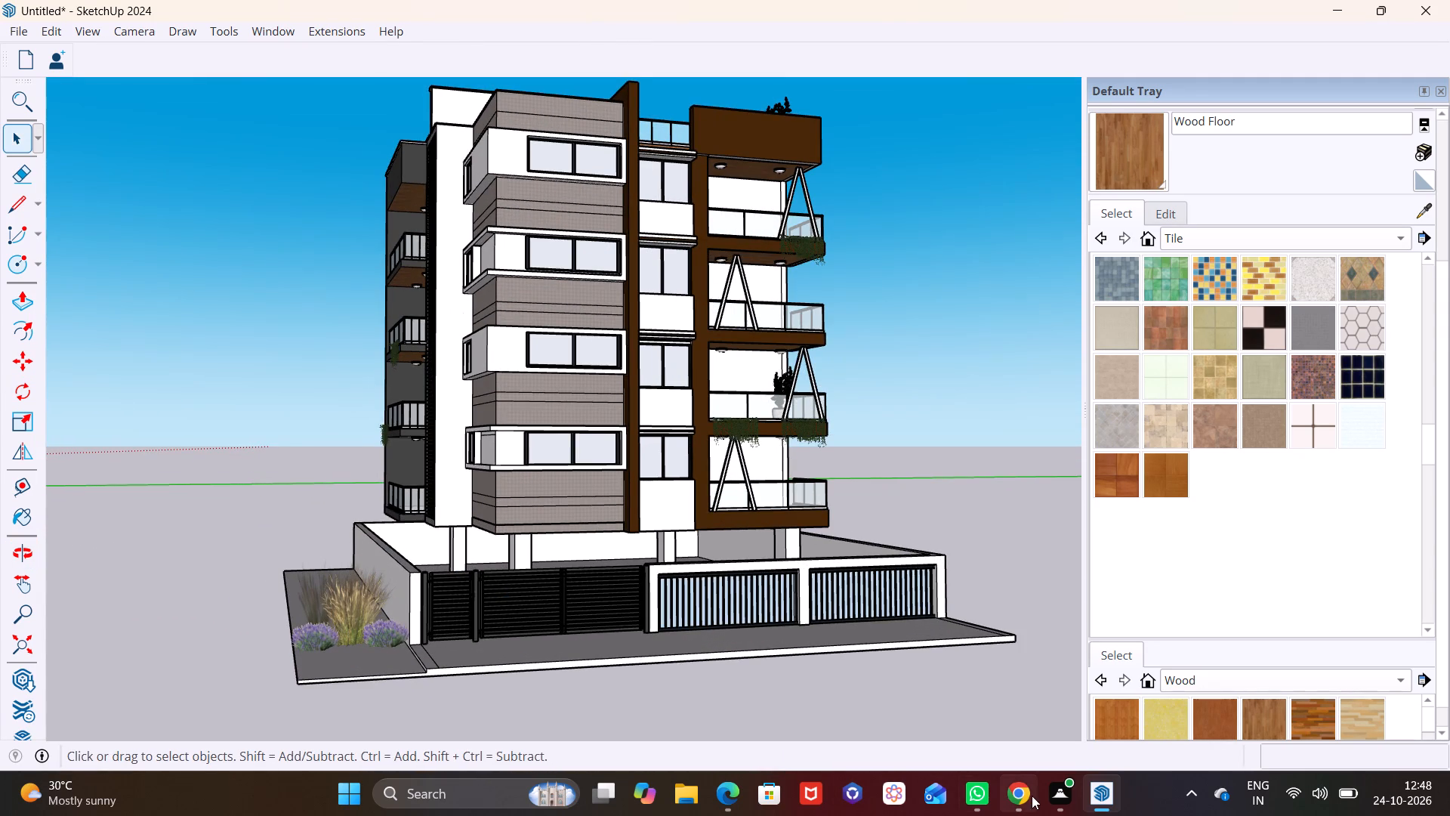
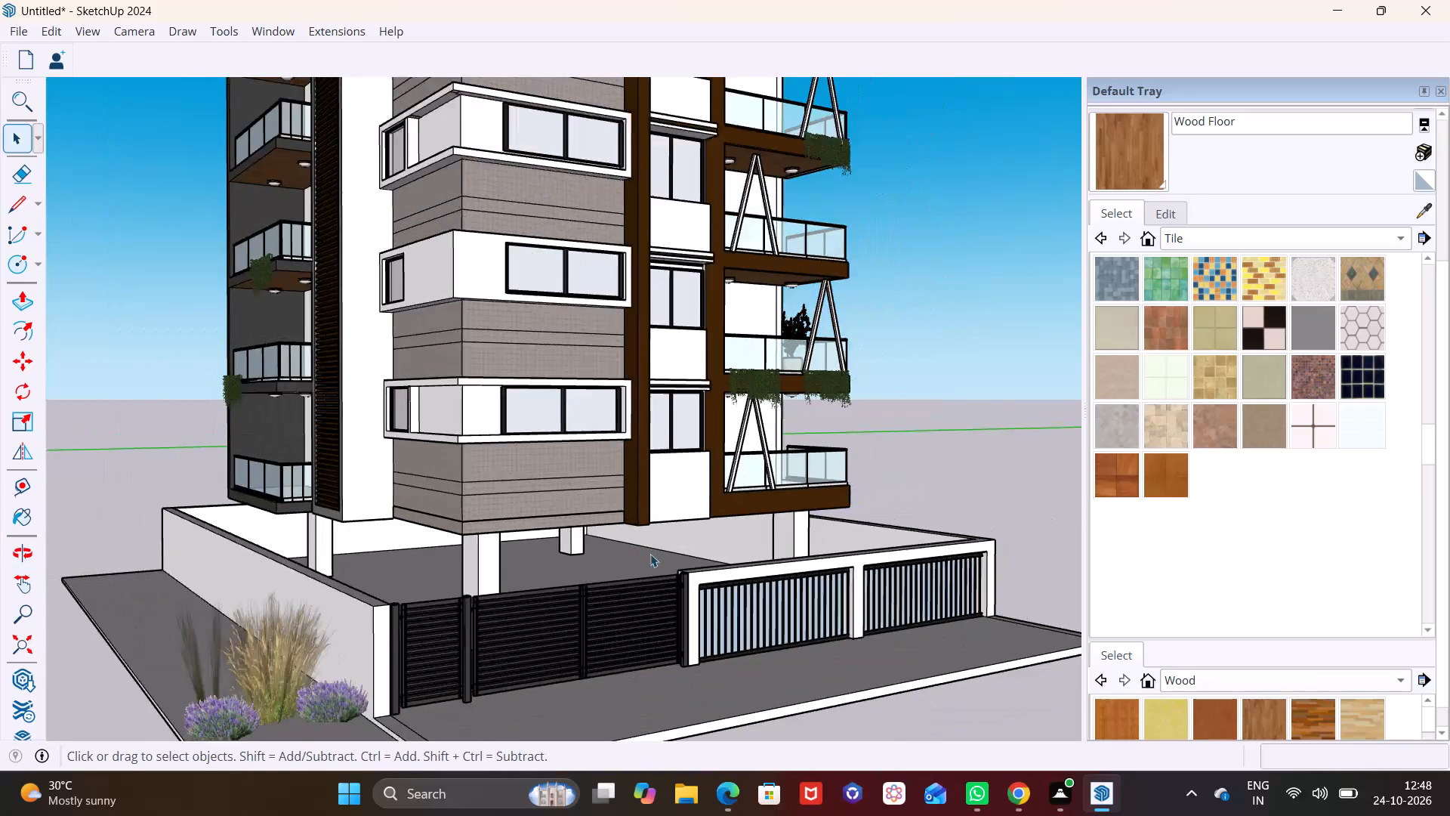
# Move the potted plant from the second-lowest front balcony down to ground level beneath the building.
pyautogui.moveTo(642, 564); pyautogui.dragTo(625, 636, button='middle')
pyautogui.moveTo(622, 628); pyautogui.dragTo(606, 623, button='middle')
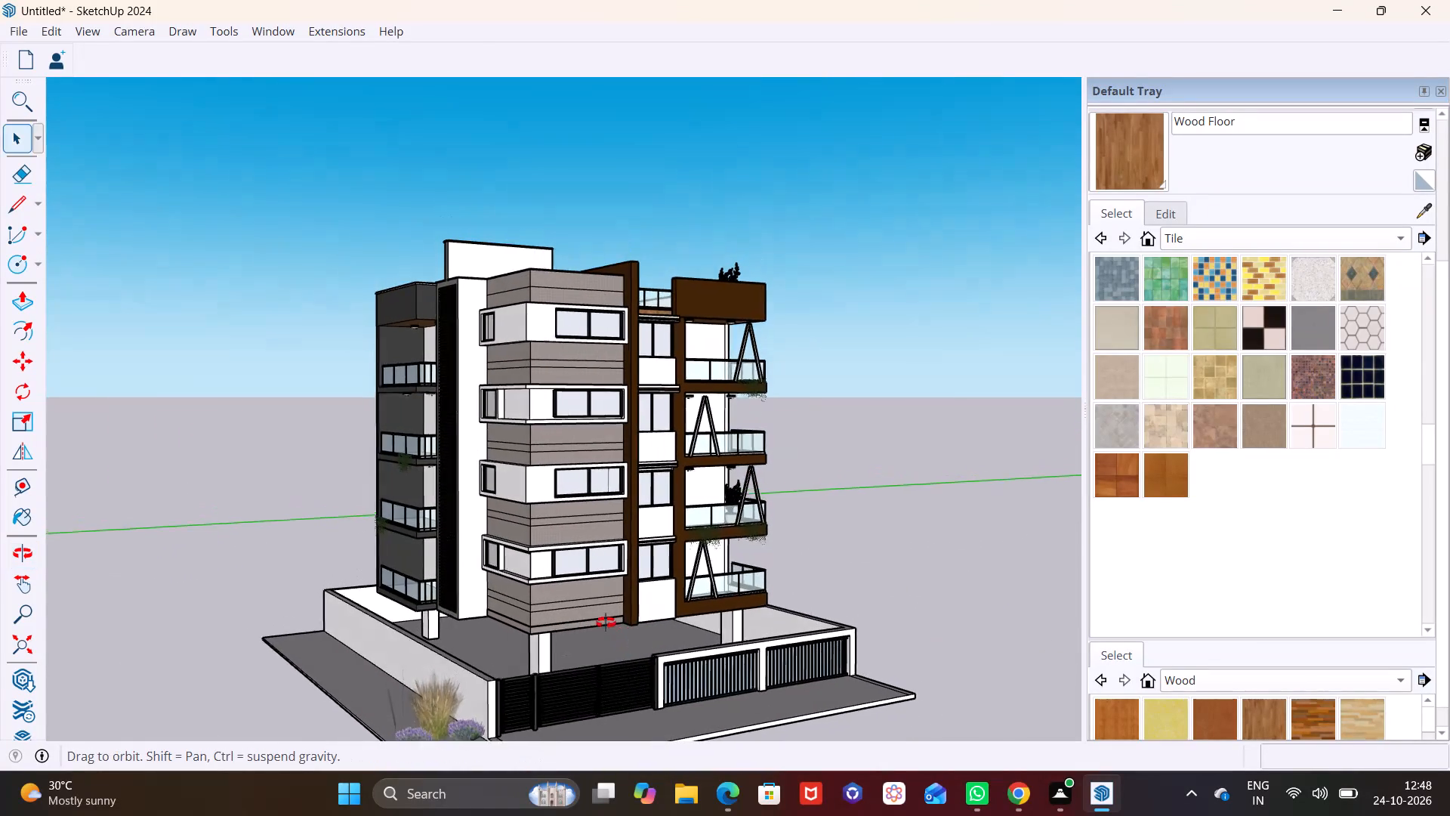
pyautogui.moveTo(606, 623); pyautogui.dragTo(501, 588, button='middle')
pyautogui.keyDown('shift'); pyautogui.moveTo(634, 608); pyautogui.dragTo(609, 549, button='middle'); pyautogui.keyUp('shift')
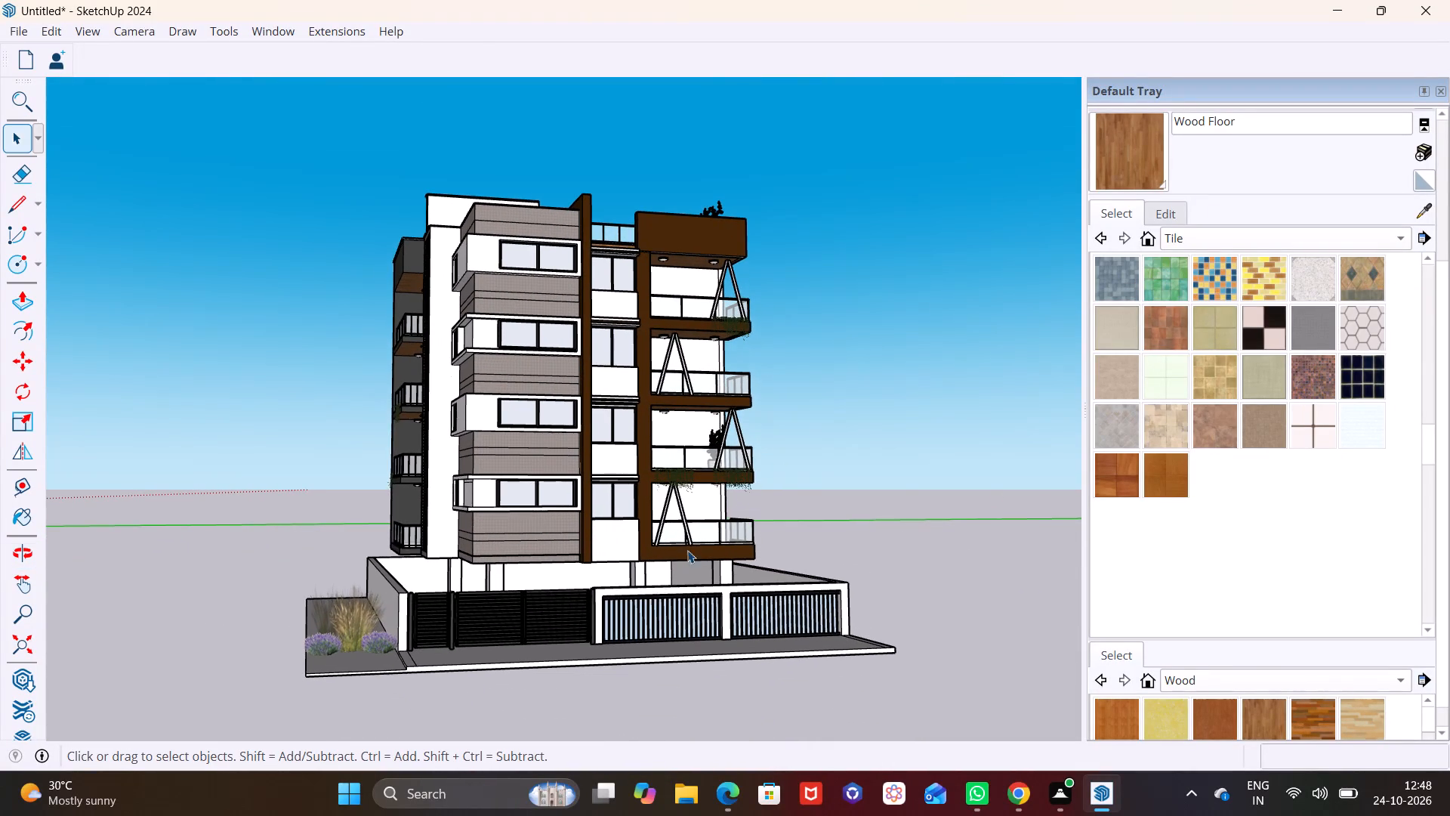
pyautogui.scroll(2, 693, 512)
pyautogui.moveTo(669, 510); pyautogui.dragTo(669, 547, button='middle')
pyautogui.scroll(1, 720, 504)
pyautogui.scroll(-1, 720, 502)
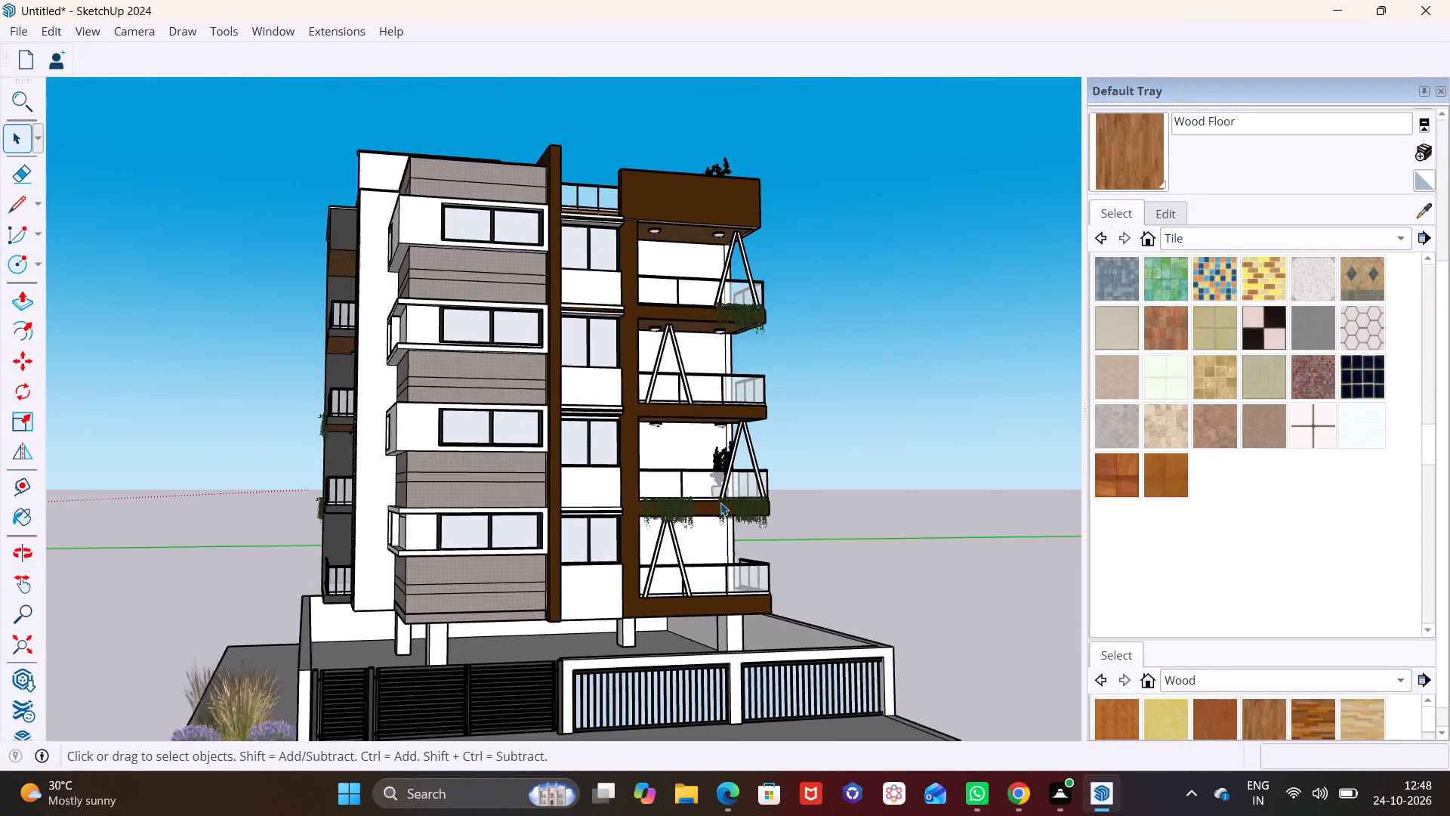
pyautogui.scroll(-2, 720, 502)
pyautogui.keyDown('shift'); pyautogui.moveTo(720, 502); pyautogui.dragTo(717, 491, button='middle'); pyautogui.keyUp('shift')
pyautogui.click(721, 452)
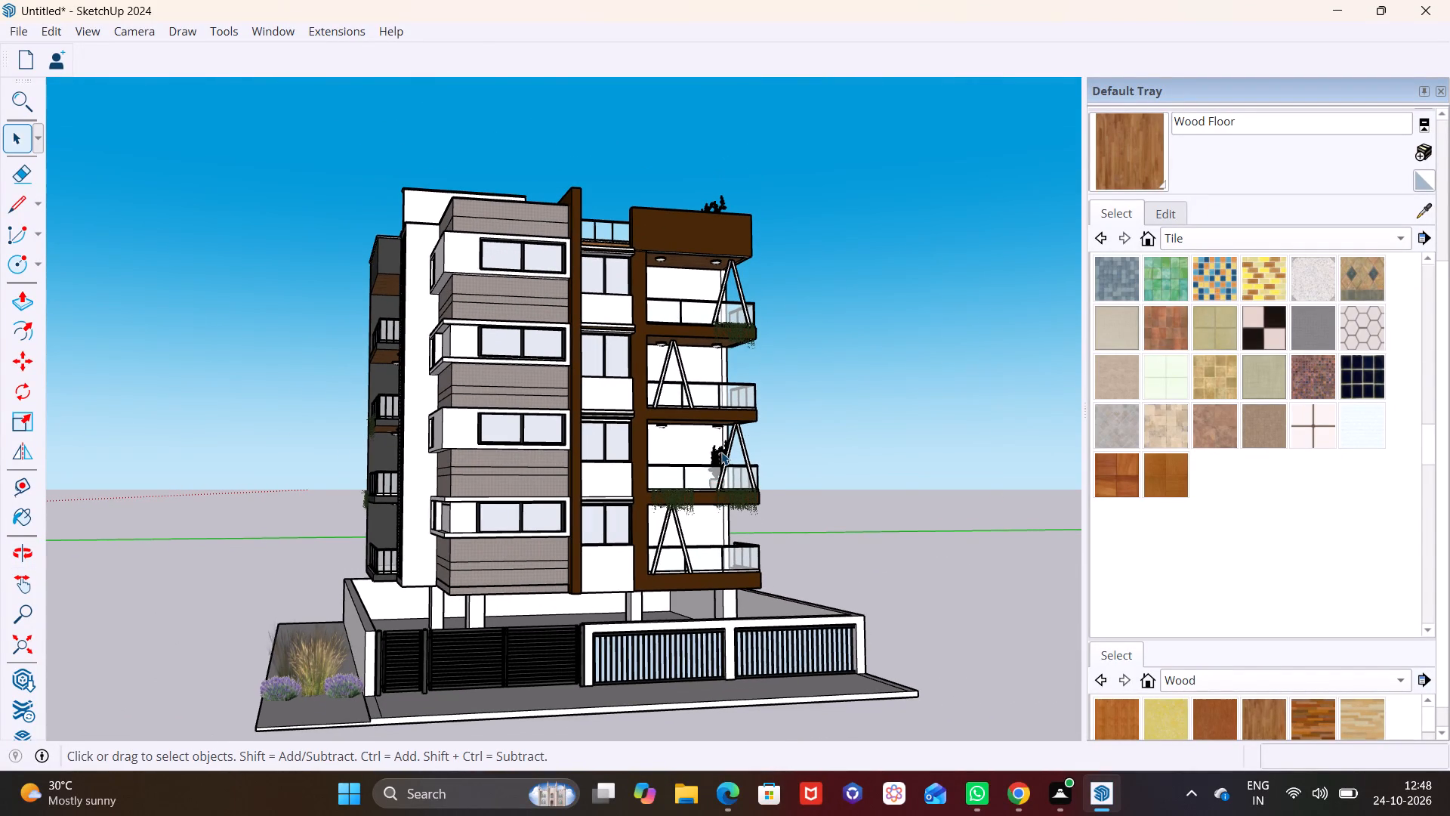
pyautogui.press('m')
pyautogui.click(714, 455)
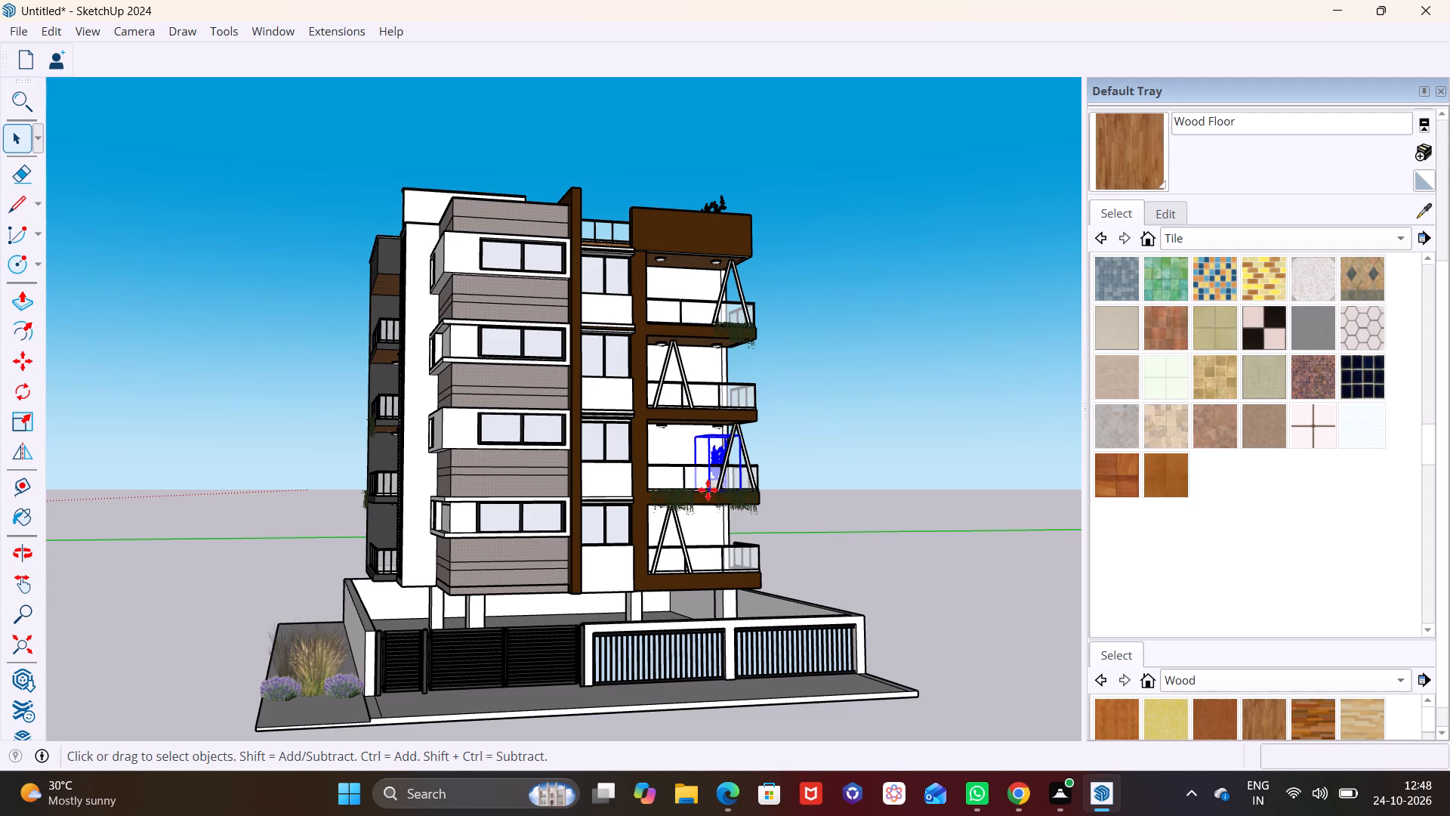
pyautogui.moveTo(710, 450); pyautogui.dragTo(705, 473)
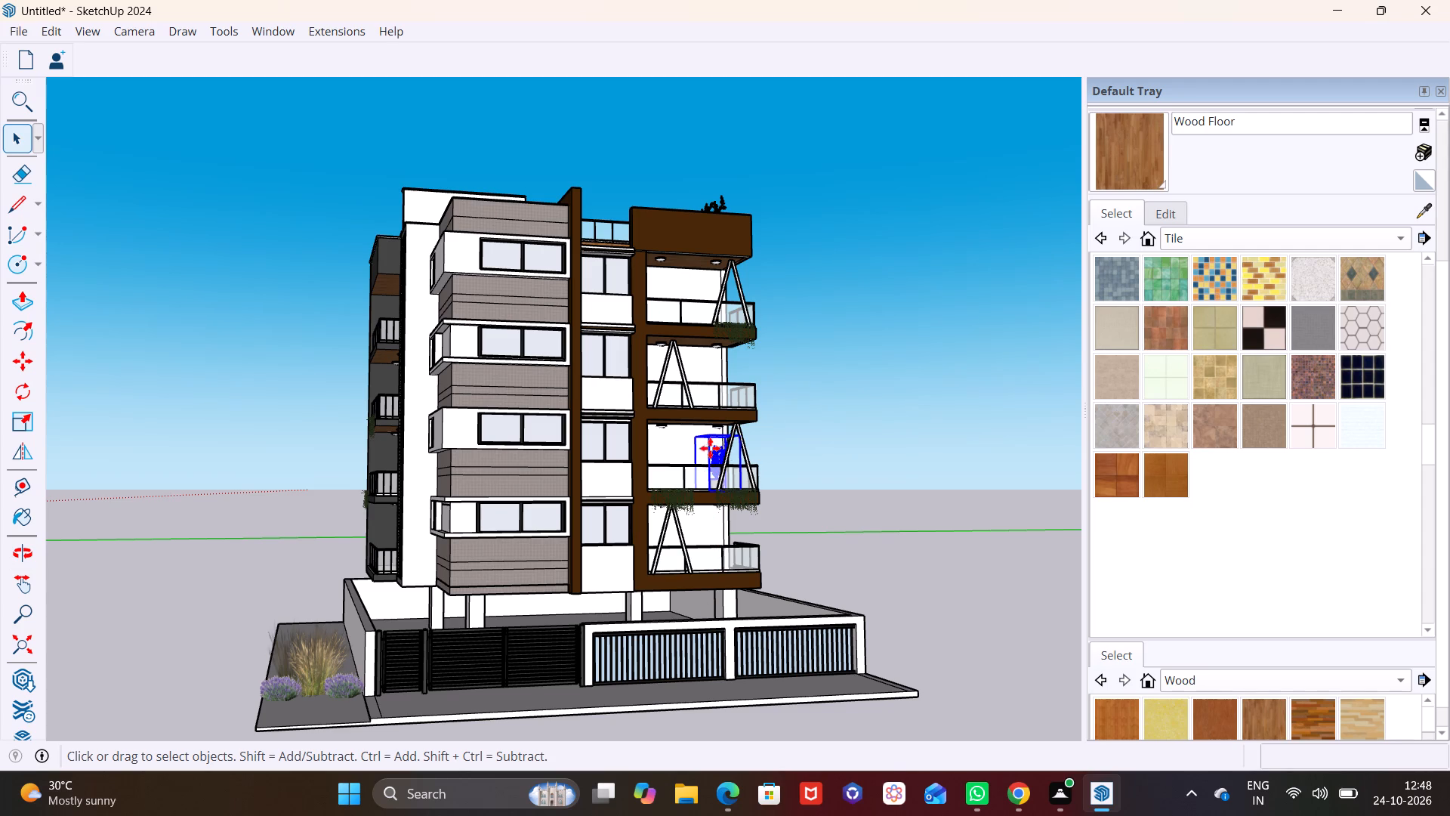
pyautogui.click(710, 438)
pyautogui.scroll(-1, 778, 636)
pyautogui.scroll(-2, 655, 594)
pyautogui.scroll(-1, 802, 673)
pyautogui.scroll(-2, 942, 594)
pyautogui.press('space')
pyautogui.press('space')
pyautogui.press('space')
pyautogui.press('space')
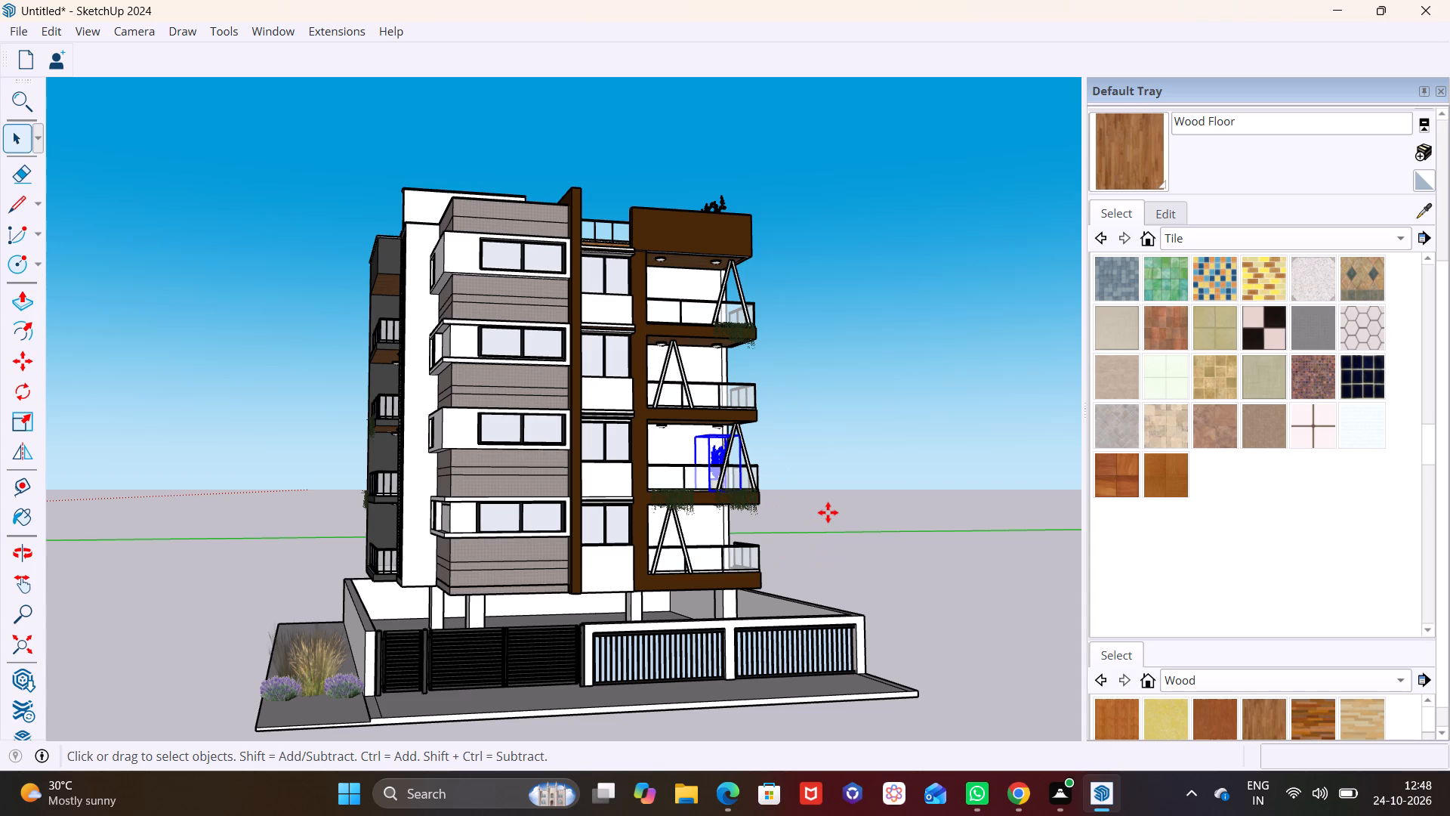
pyautogui.press('space')
pyautogui.press('space')
pyautogui.click(858, 555)
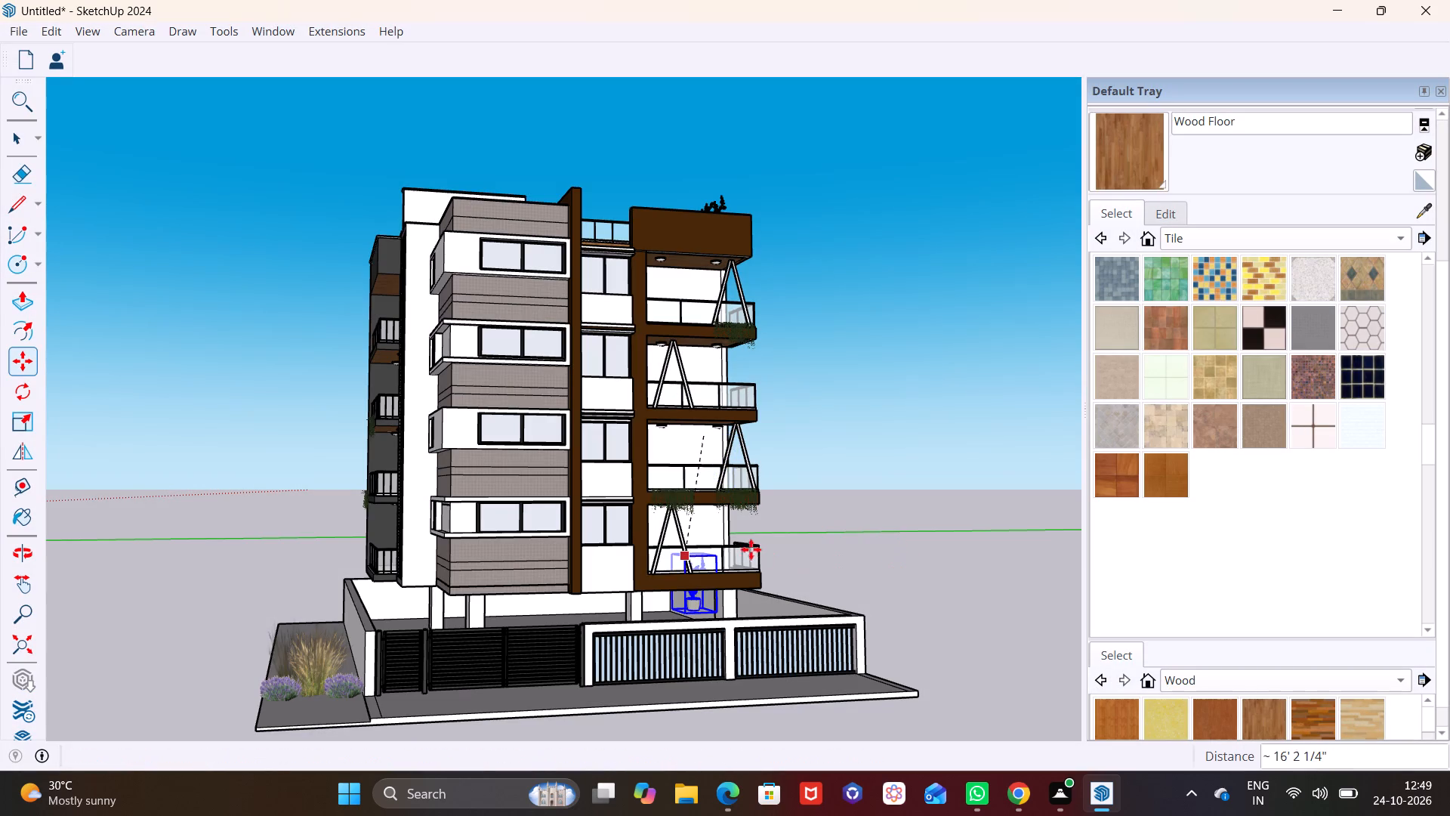
# Move the potted plant outside the front wall, onto the outer slab by the barred panel nearest the gate.
pyautogui.scroll(2, 699, 601)
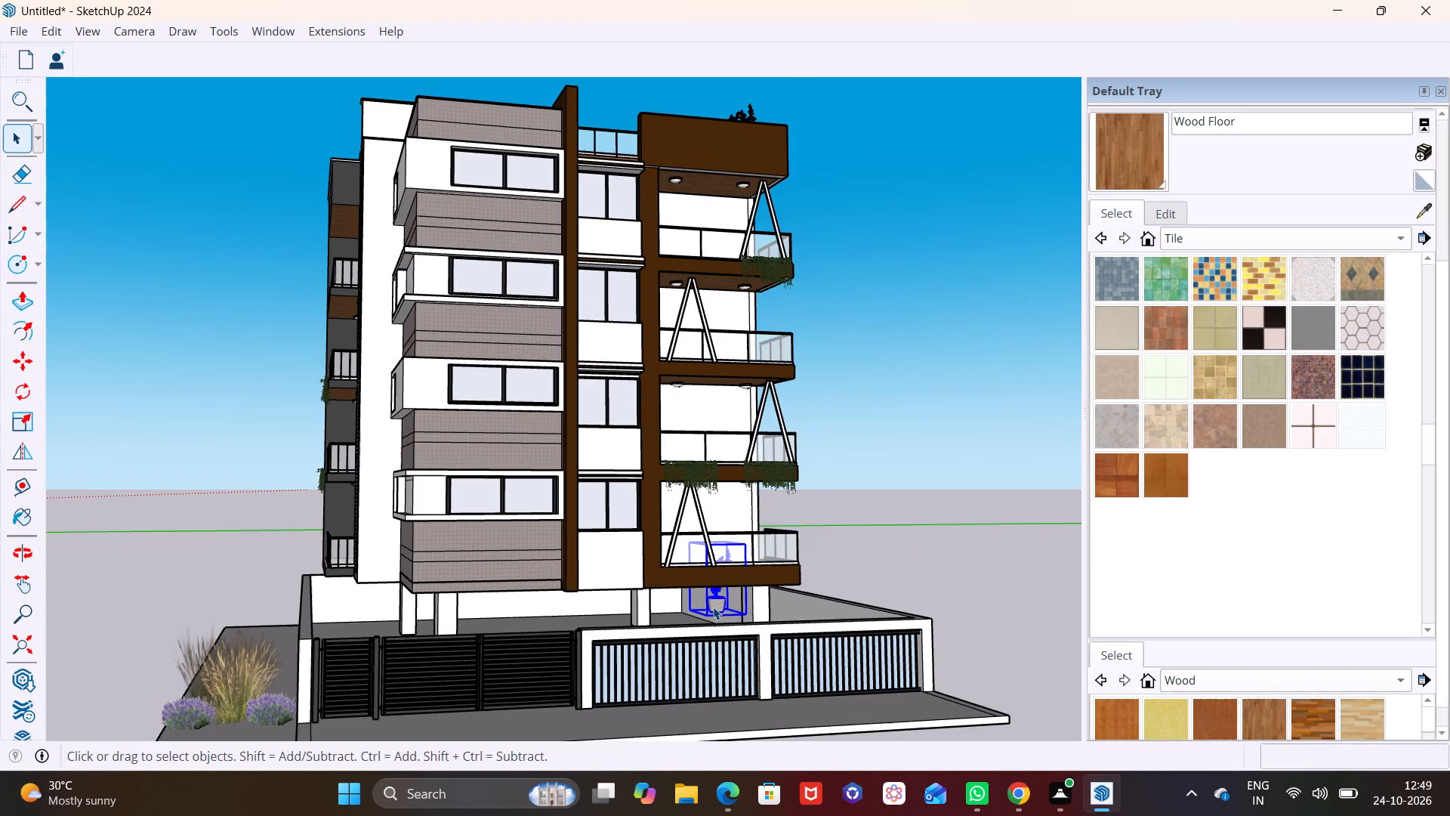
pyautogui.press('m')
pyautogui.click(708, 607)
pyautogui.moveTo(643, 688); pyautogui.dragTo(642, 688, button='middle')
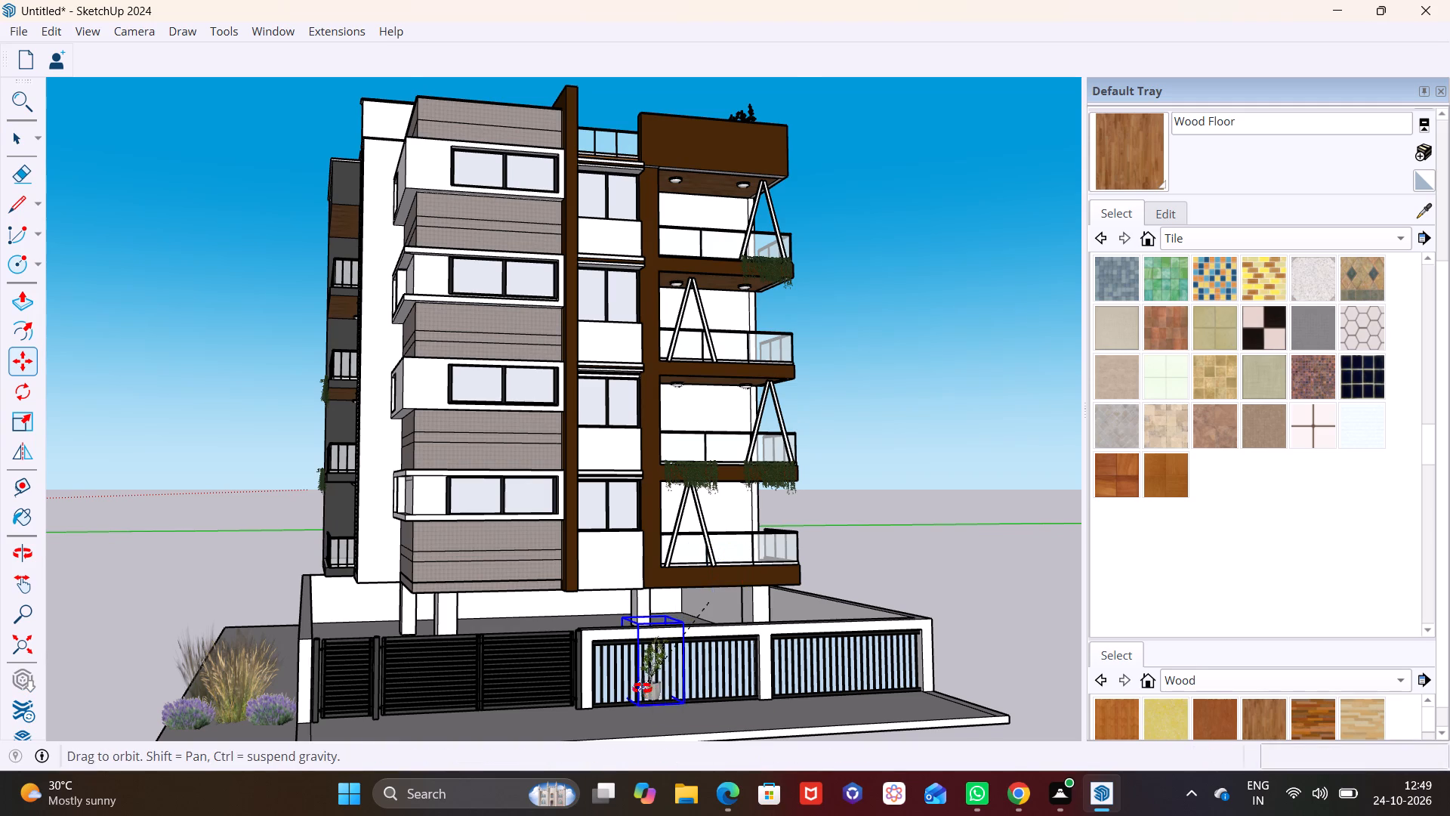
pyautogui.moveTo(642, 688); pyautogui.dragTo(656, 563, button='middle')
pyautogui.moveTo(636, 536); pyautogui.dragTo(631, 644, button='middle')
pyautogui.scroll(6, 637, 643)
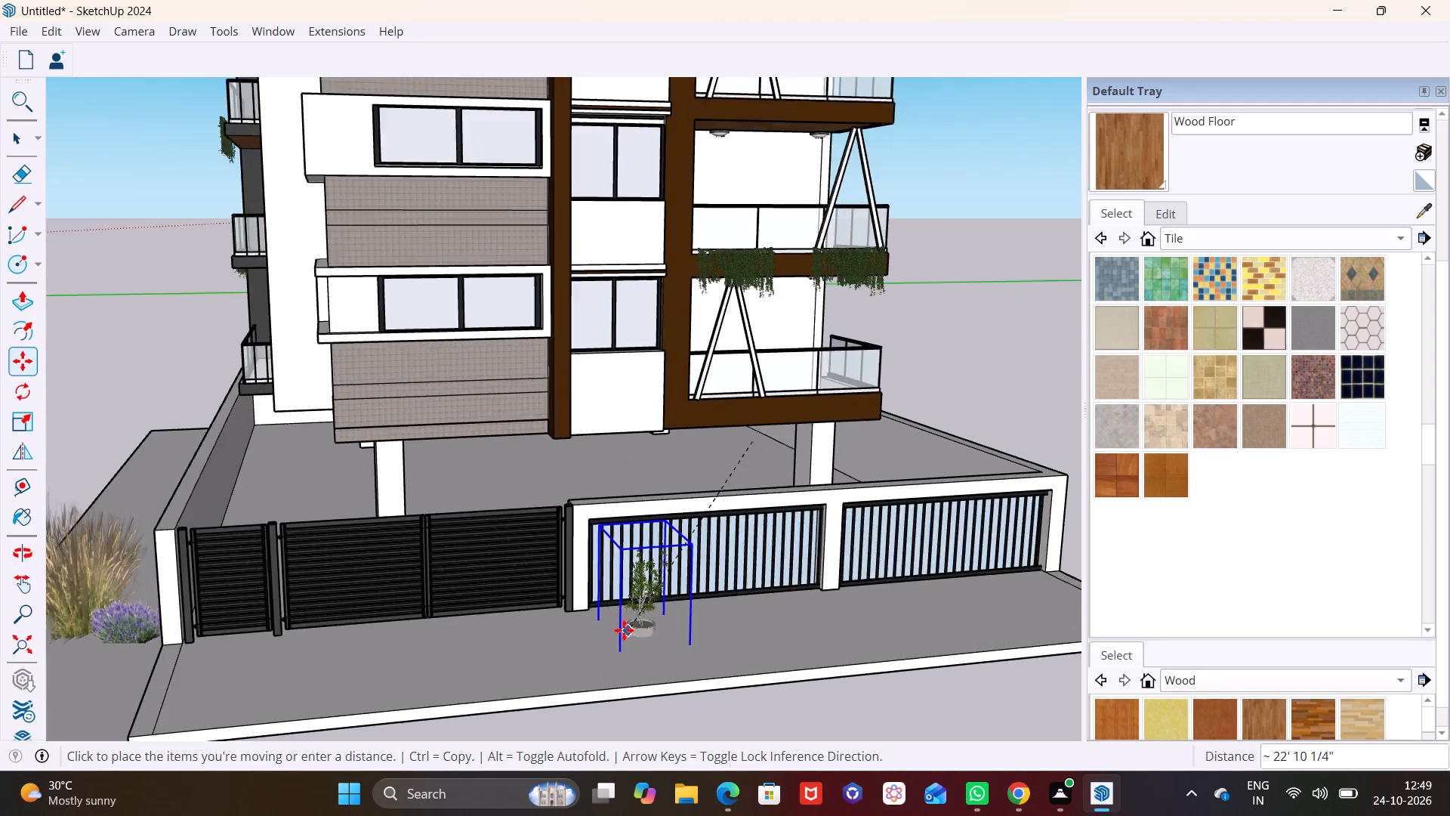
pyautogui.scroll(2, 624, 630)
pyautogui.moveTo(607, 623); pyautogui.dragTo(696, 560, button='middle')
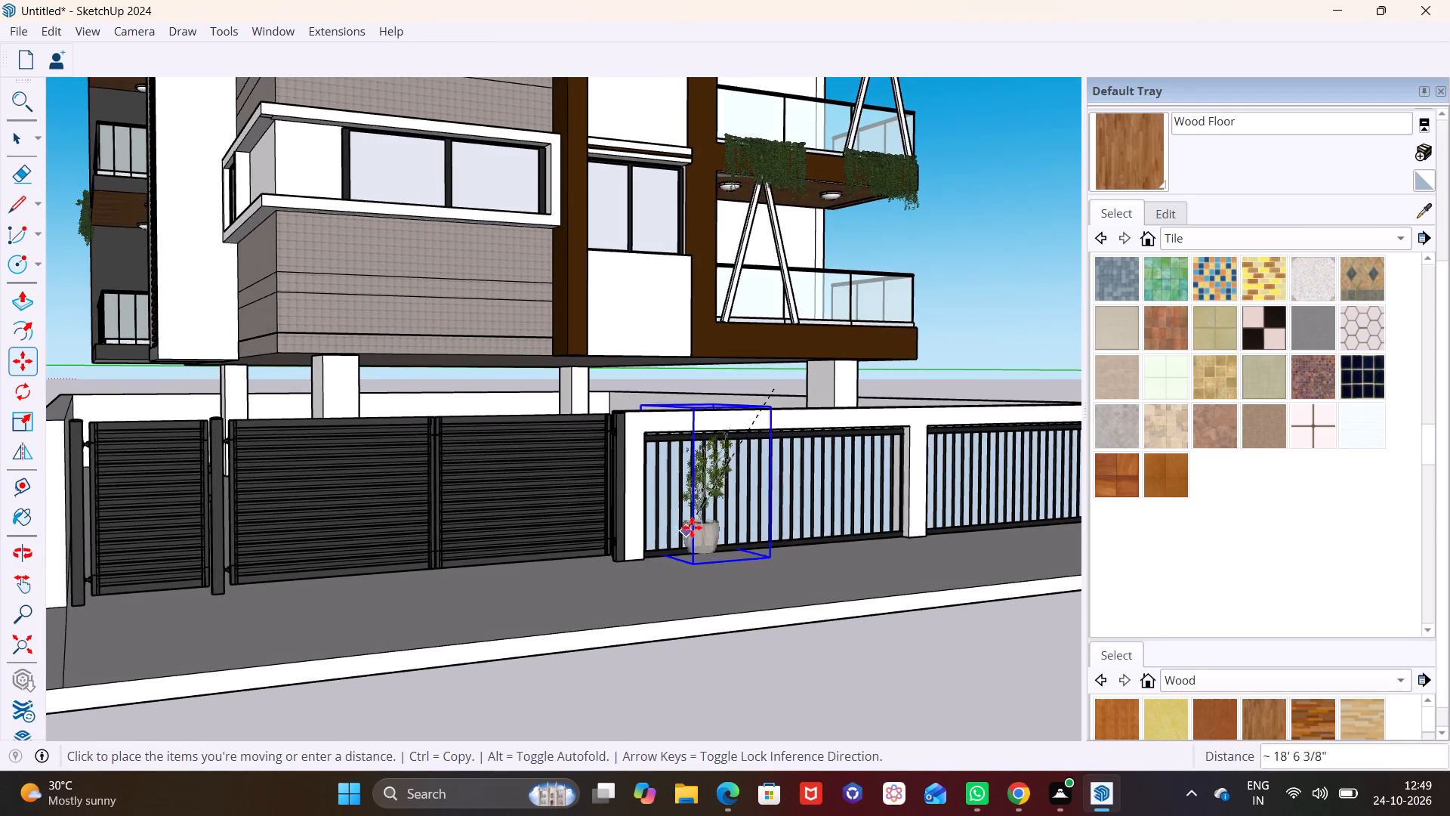
pyautogui.click(693, 527)
# Shift the potted plant outward from the barred panel so it stands clear of the front wall.
pyautogui.scroll(6, 732, 572)
pyautogui.moveTo(683, 580); pyautogui.dragTo(889, 600, button='middle')
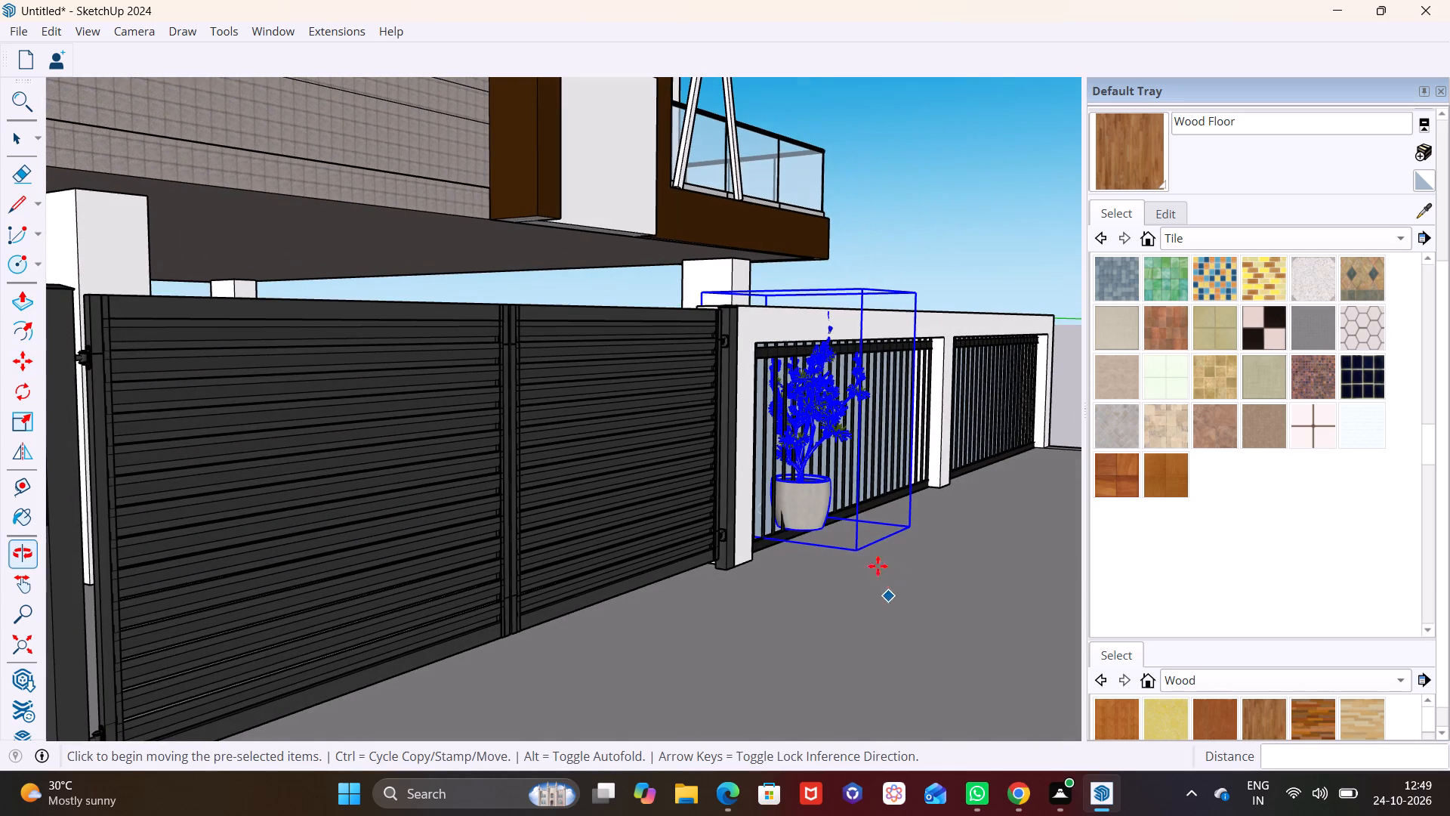
pyautogui.click(859, 552)
pyautogui.click(940, 574)
pyautogui.click(863, 369)
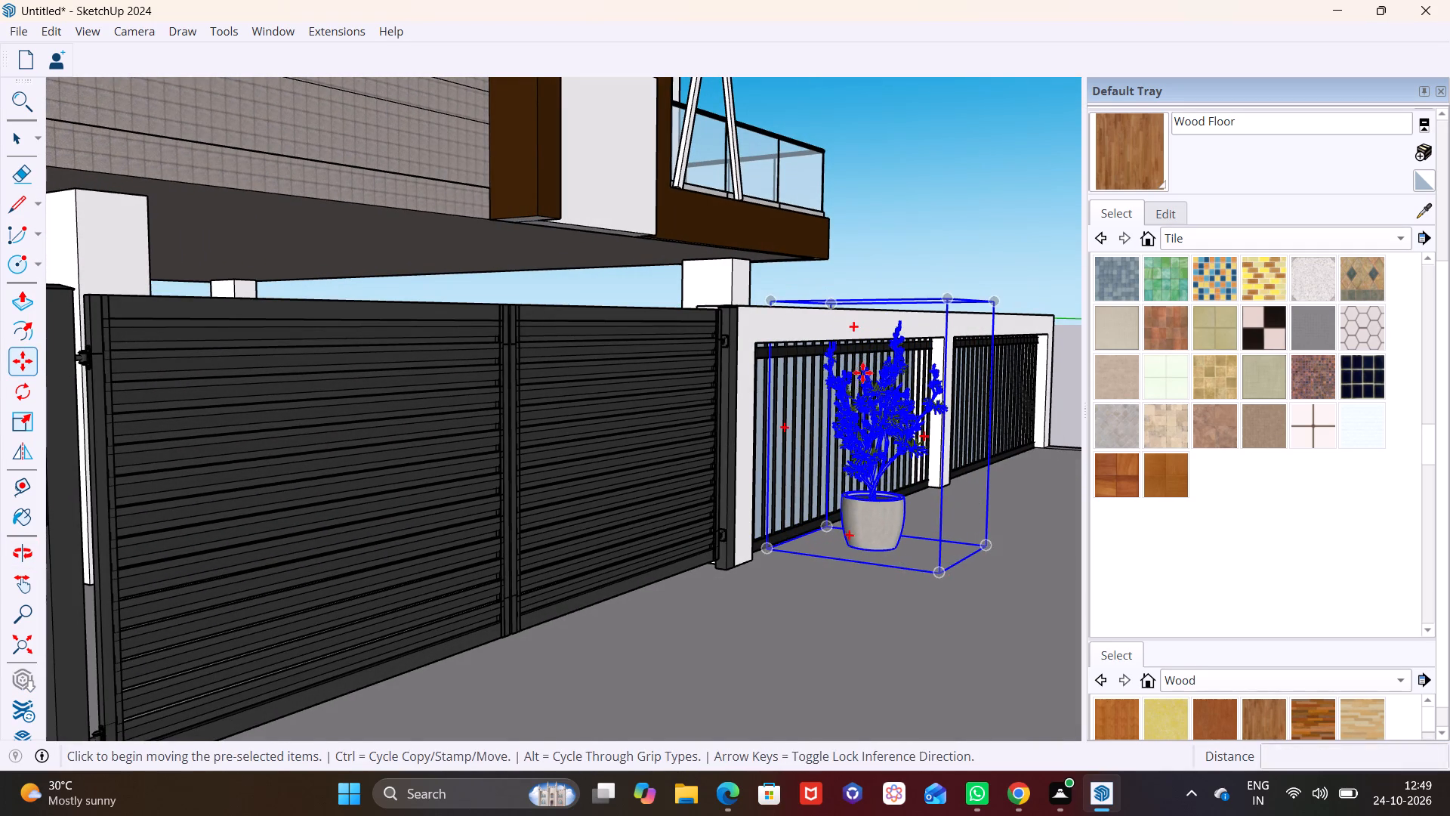
pyautogui.click(852, 374)
# Copy the potted plant 27' 8 13/16" along the green axis to the far end of the front wall.
pyautogui.scroll(1, 923, 453)
pyautogui.moveTo(910, 459); pyautogui.dragTo(640, 465, button='middle')
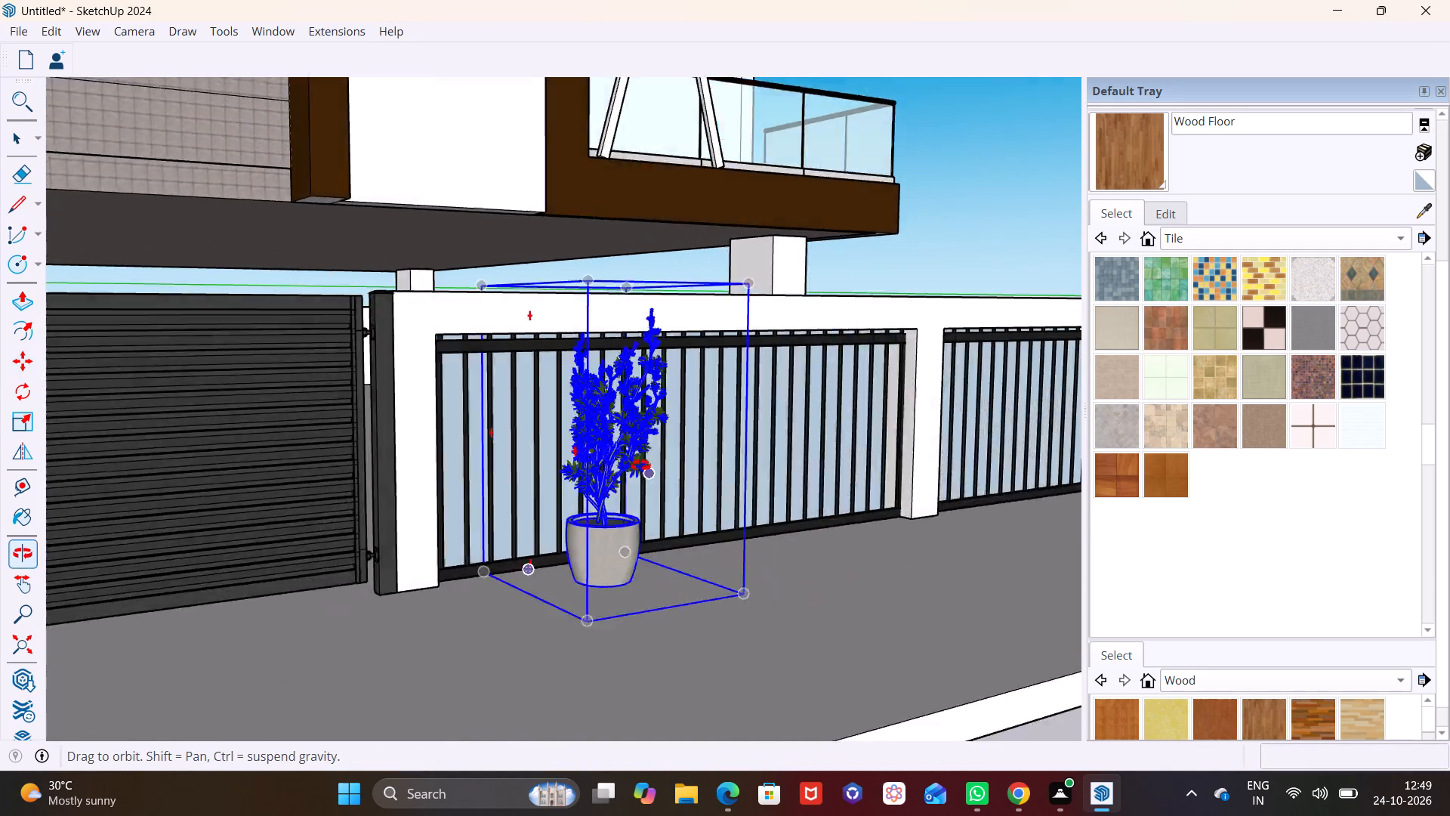
pyautogui.moveTo(640, 465); pyautogui.dragTo(594, 468, button='middle')
pyautogui.scroll(-7, 578, 468)
pyautogui.moveTo(539, 511); pyautogui.dragTo(529, 513, button='middle')
pyautogui.press('m')
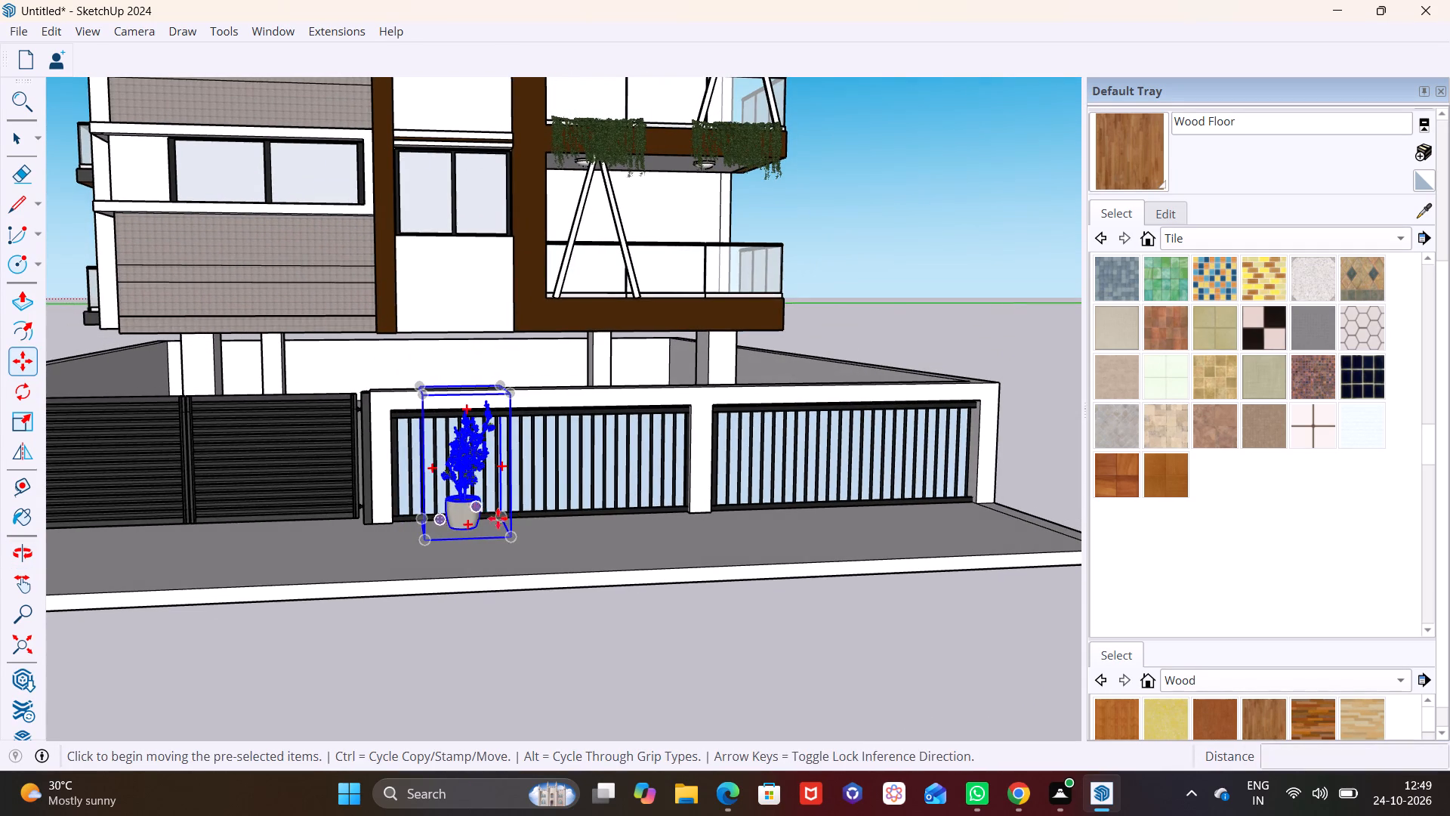
pyautogui.click(427, 544)
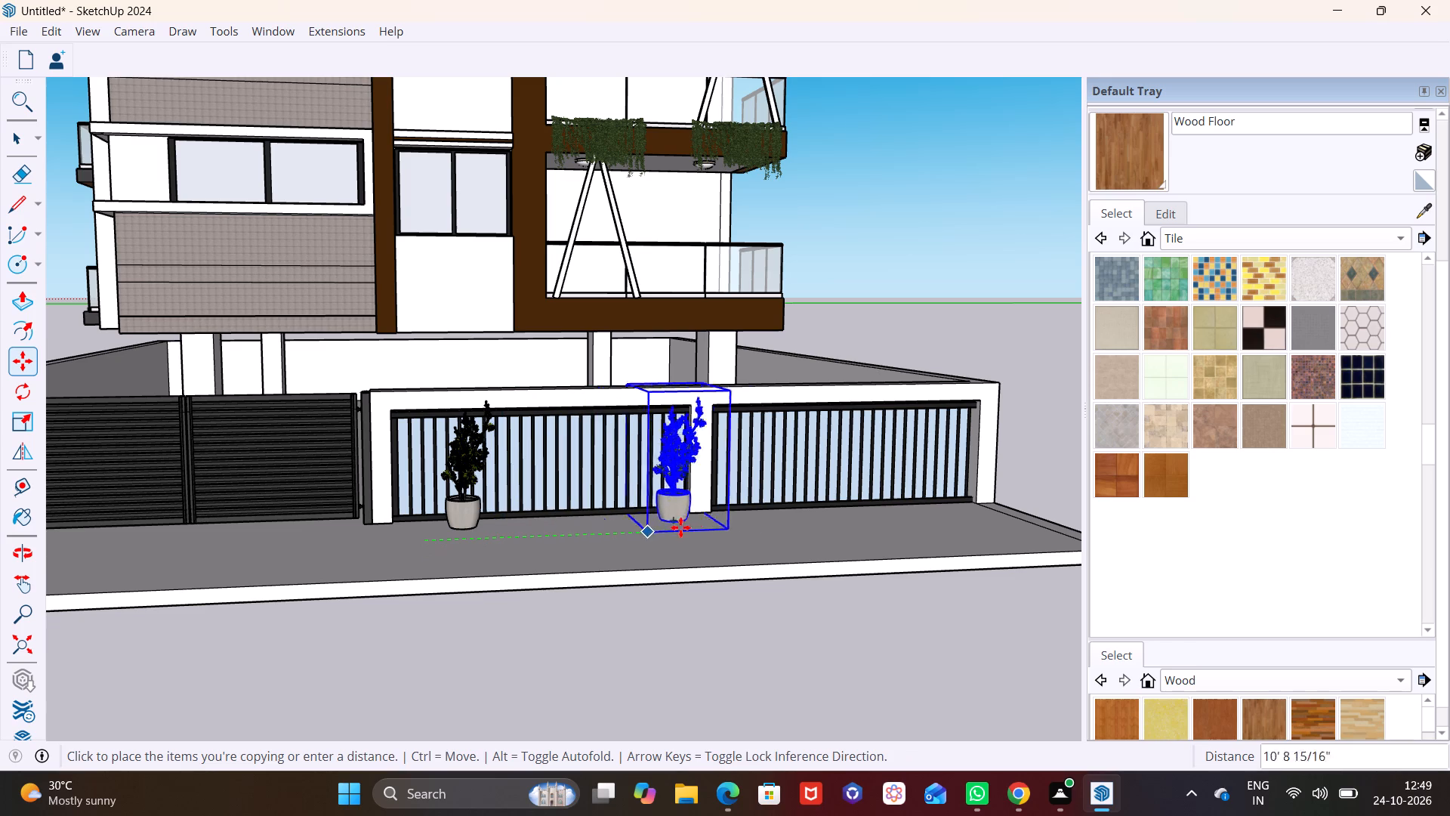
pyautogui.click(939, 522)
pyautogui.press('space')
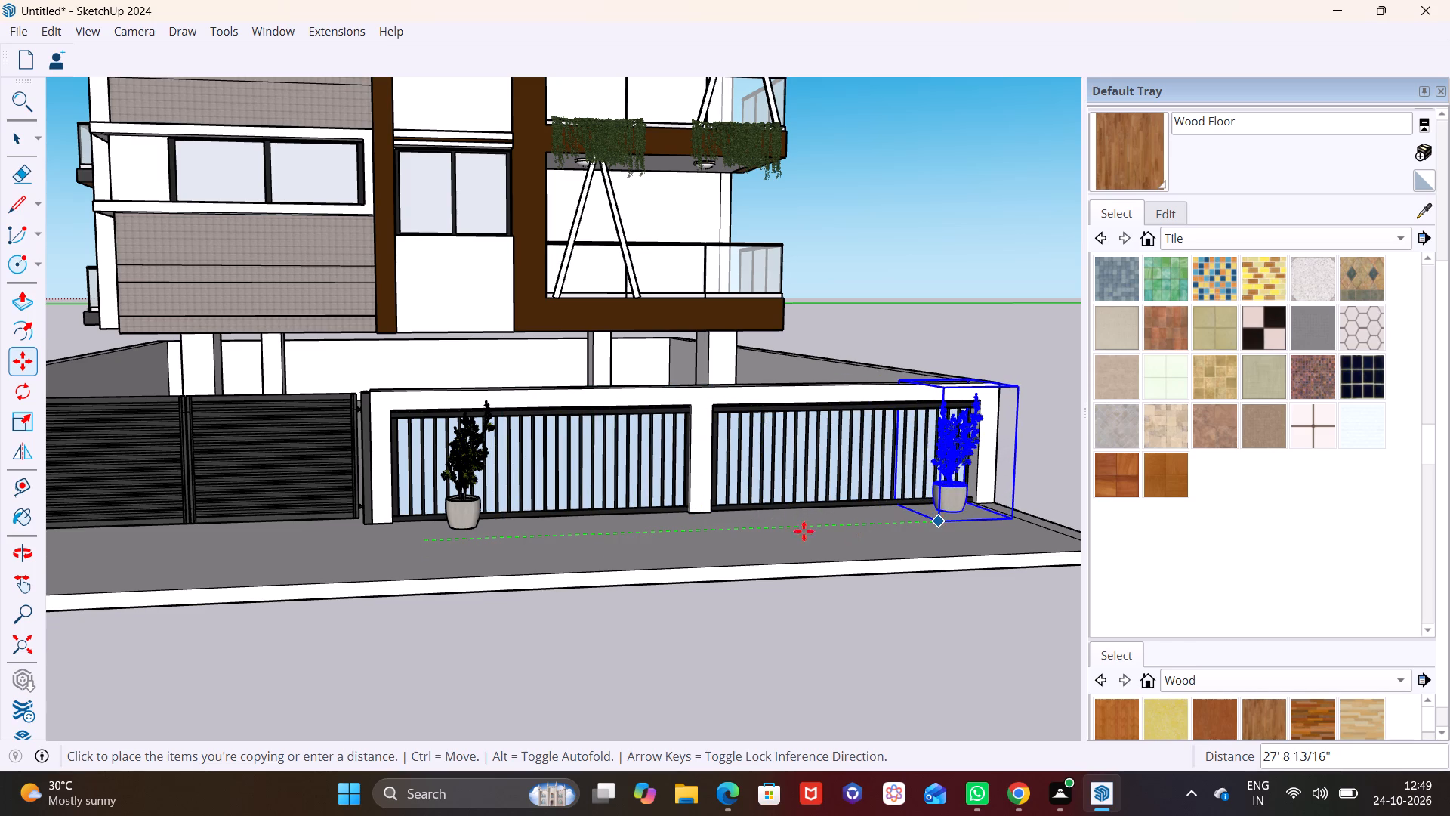
pyautogui.scroll(-12, 566, 529)
pyautogui.click(493, 628)
# Copy the corner grass-and-lavender cluster about 44' 9" along the green axis to the front wall's barred panels.
pyautogui.scroll(-3, 388, 578)
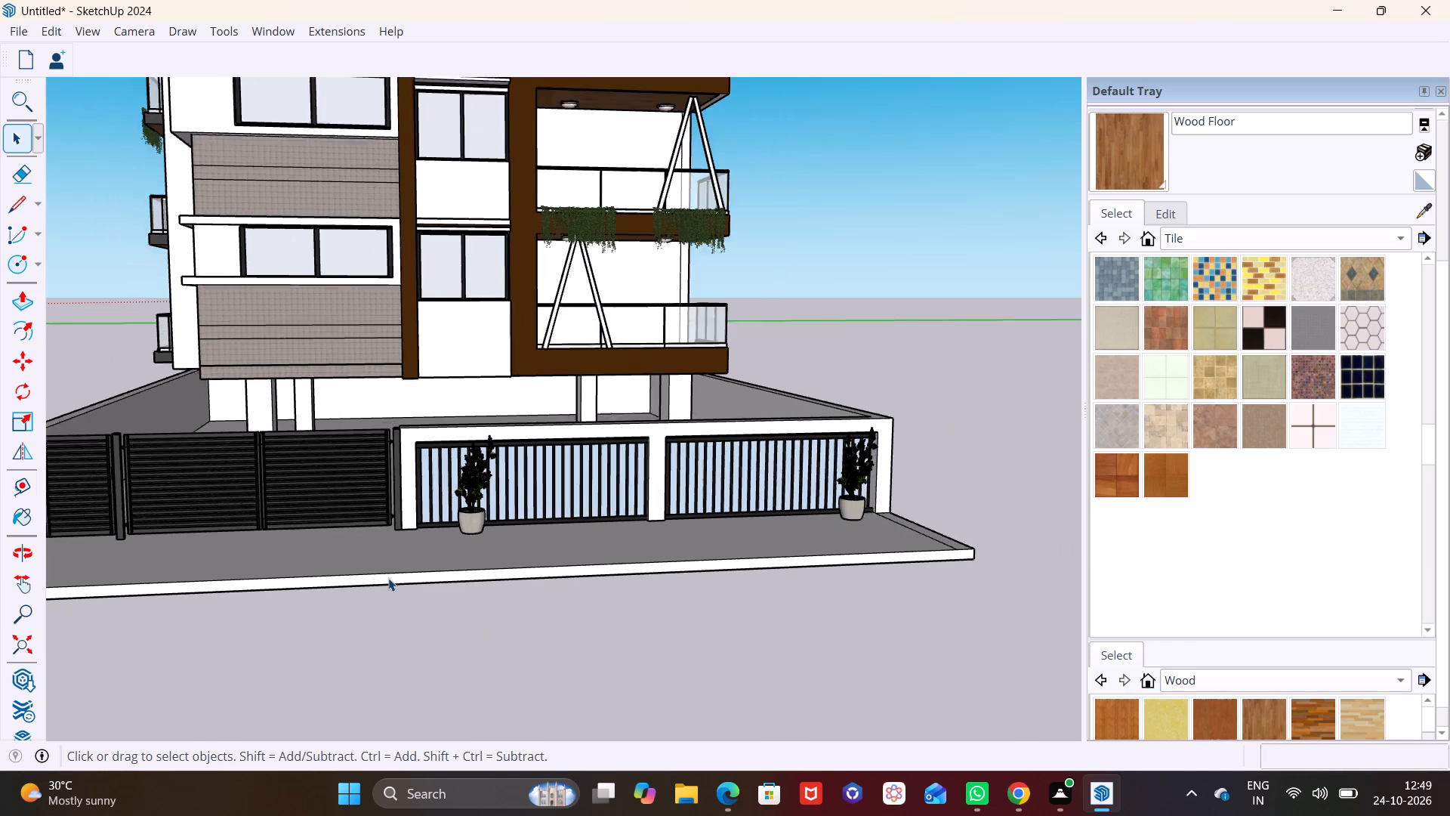
pyautogui.keyDown('shift'); pyautogui.moveTo(366, 546); pyautogui.dragTo(589, 539, button='middle'); pyautogui.keyUp('shift')
pyautogui.click(224, 484)
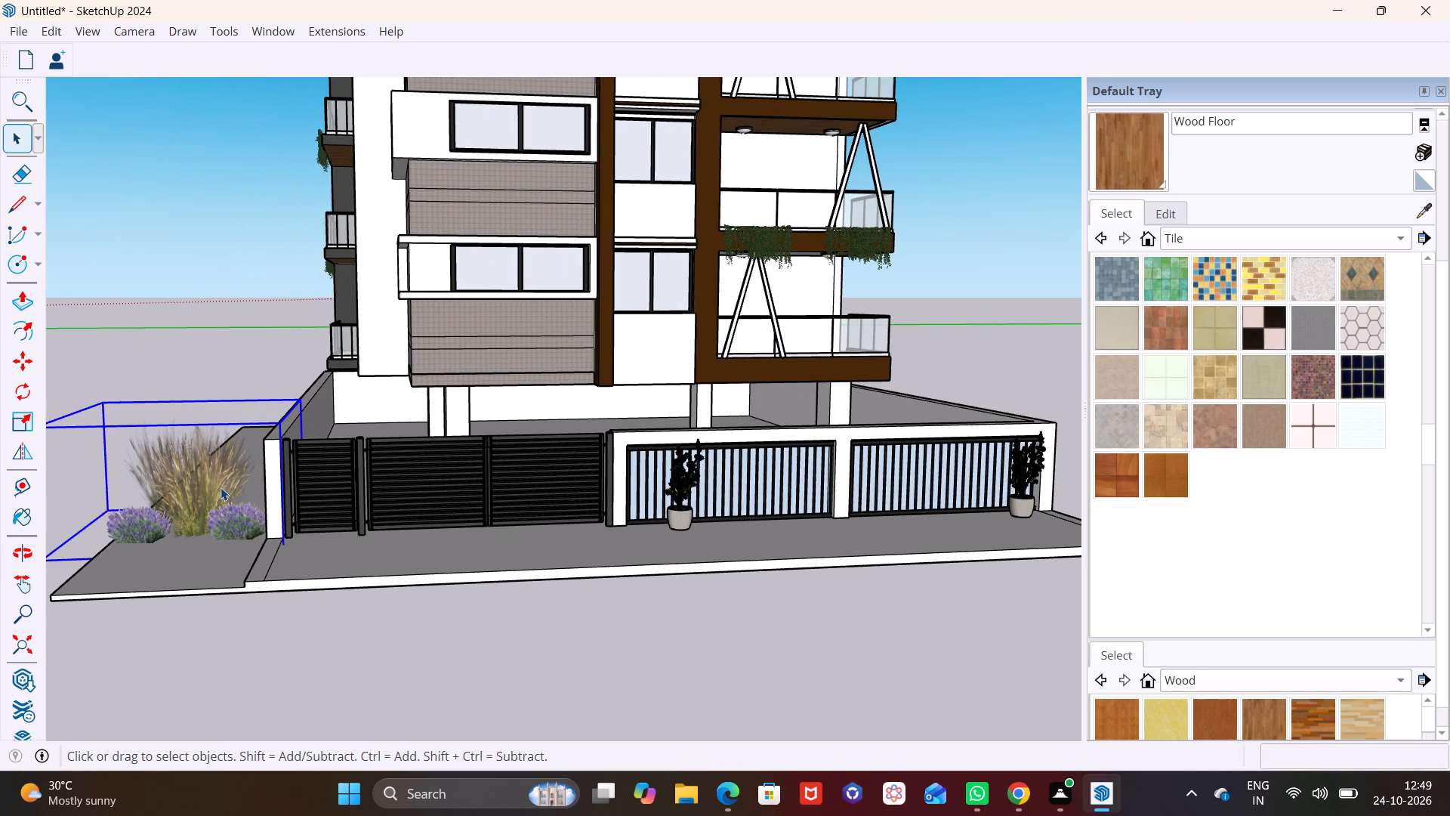
pyautogui.press('m')
pyautogui.click(102, 525)
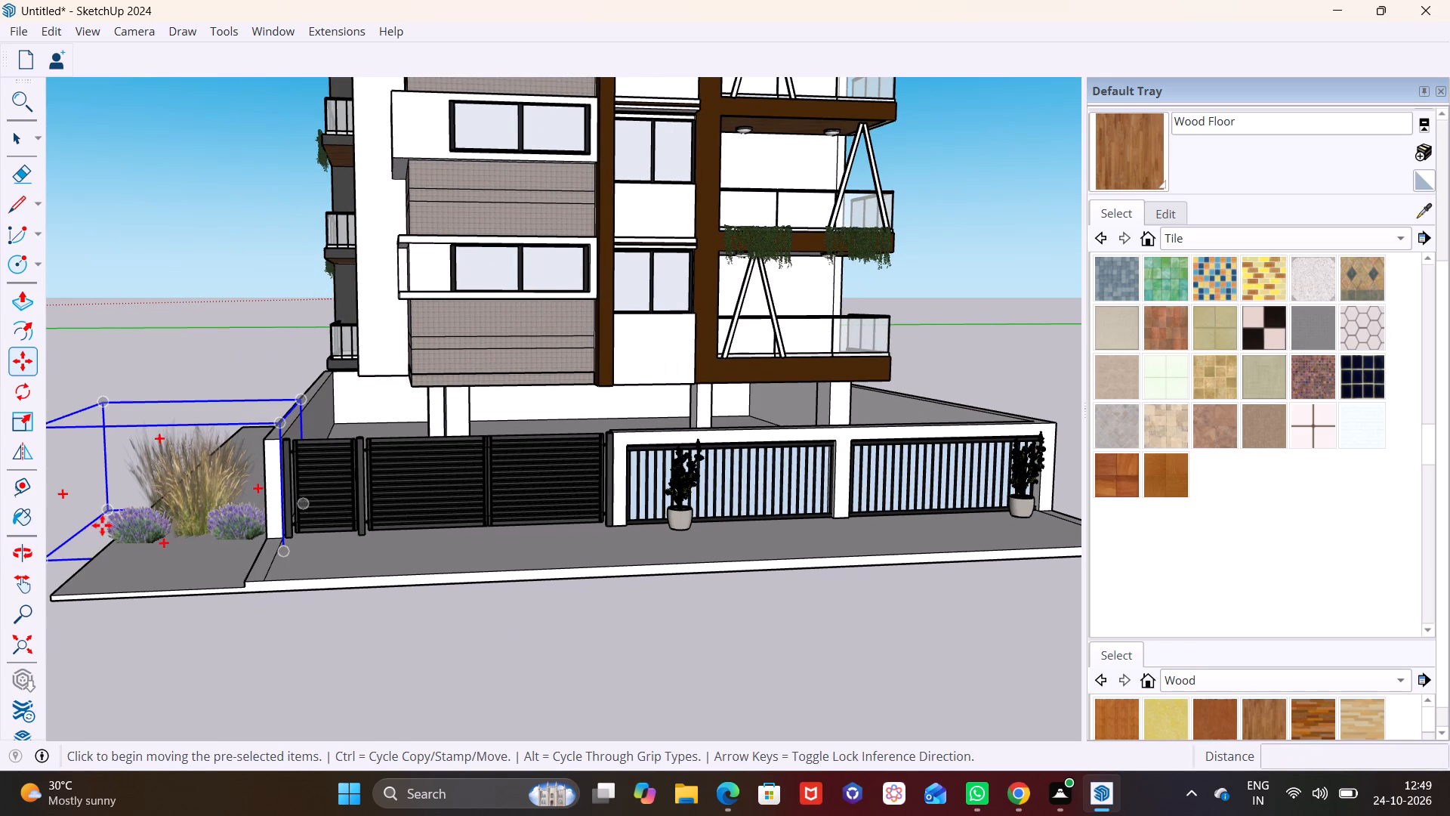
pyautogui.scroll(1, 696, 509)
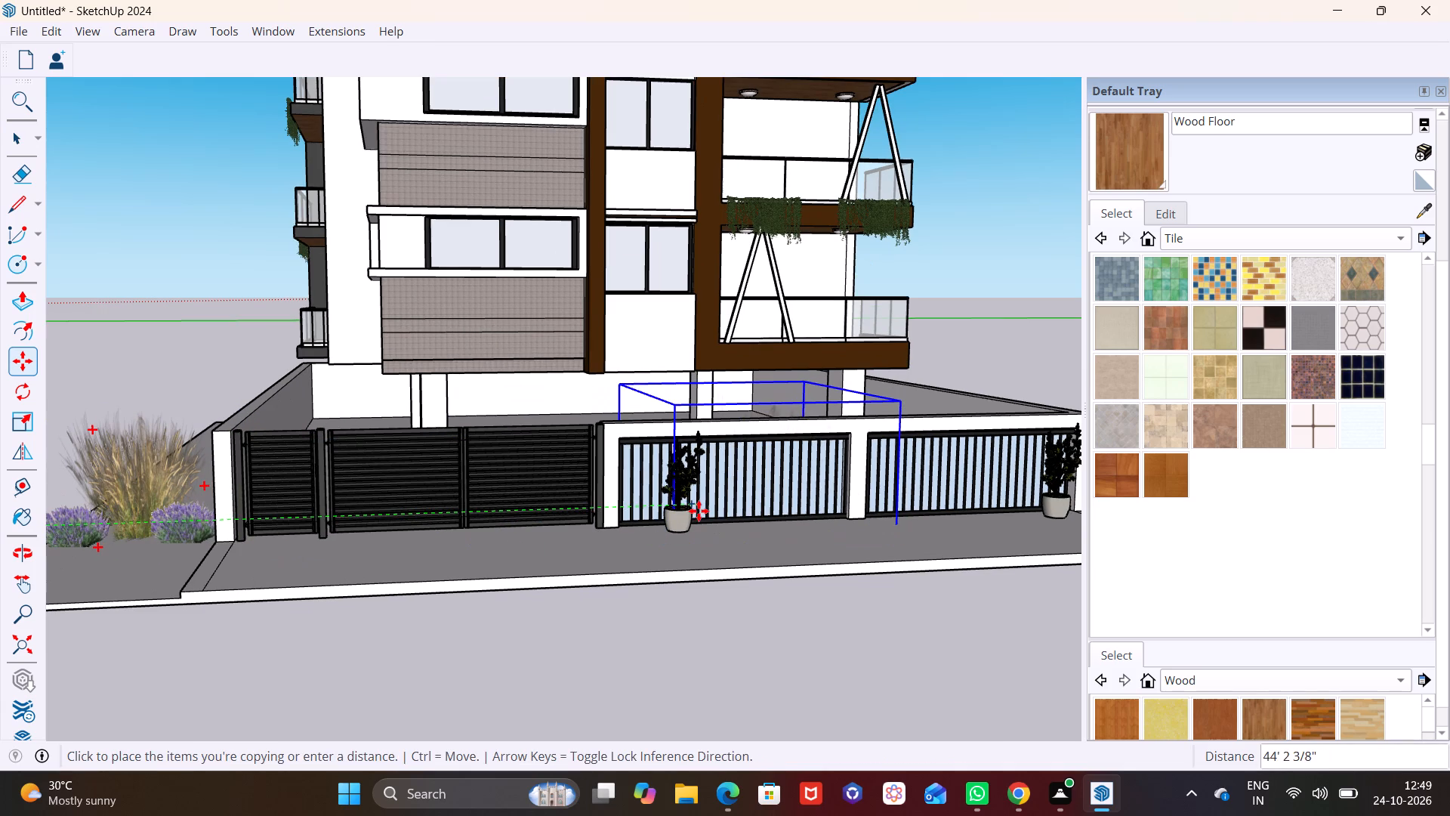
pyautogui.moveTo(696, 508); pyautogui.dragTo(532, 530, button='middle')
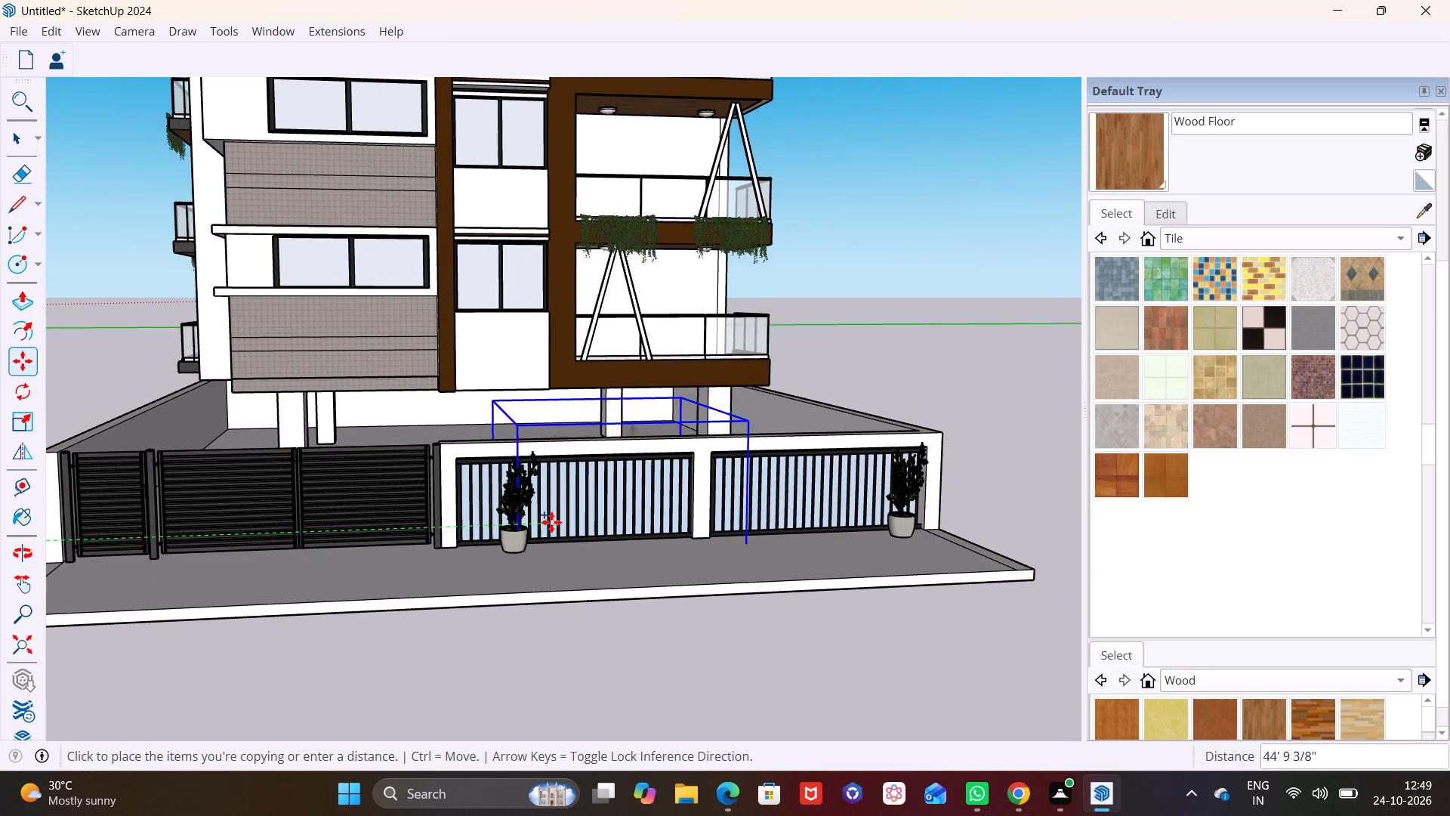
pyautogui.click(551, 529)
# Move the copied grass-and-lavender cluster about 4' 6" along the red axis, out in front of the barred panels.
pyautogui.moveTo(511, 549); pyautogui.dragTo(770, 601, button='middle')
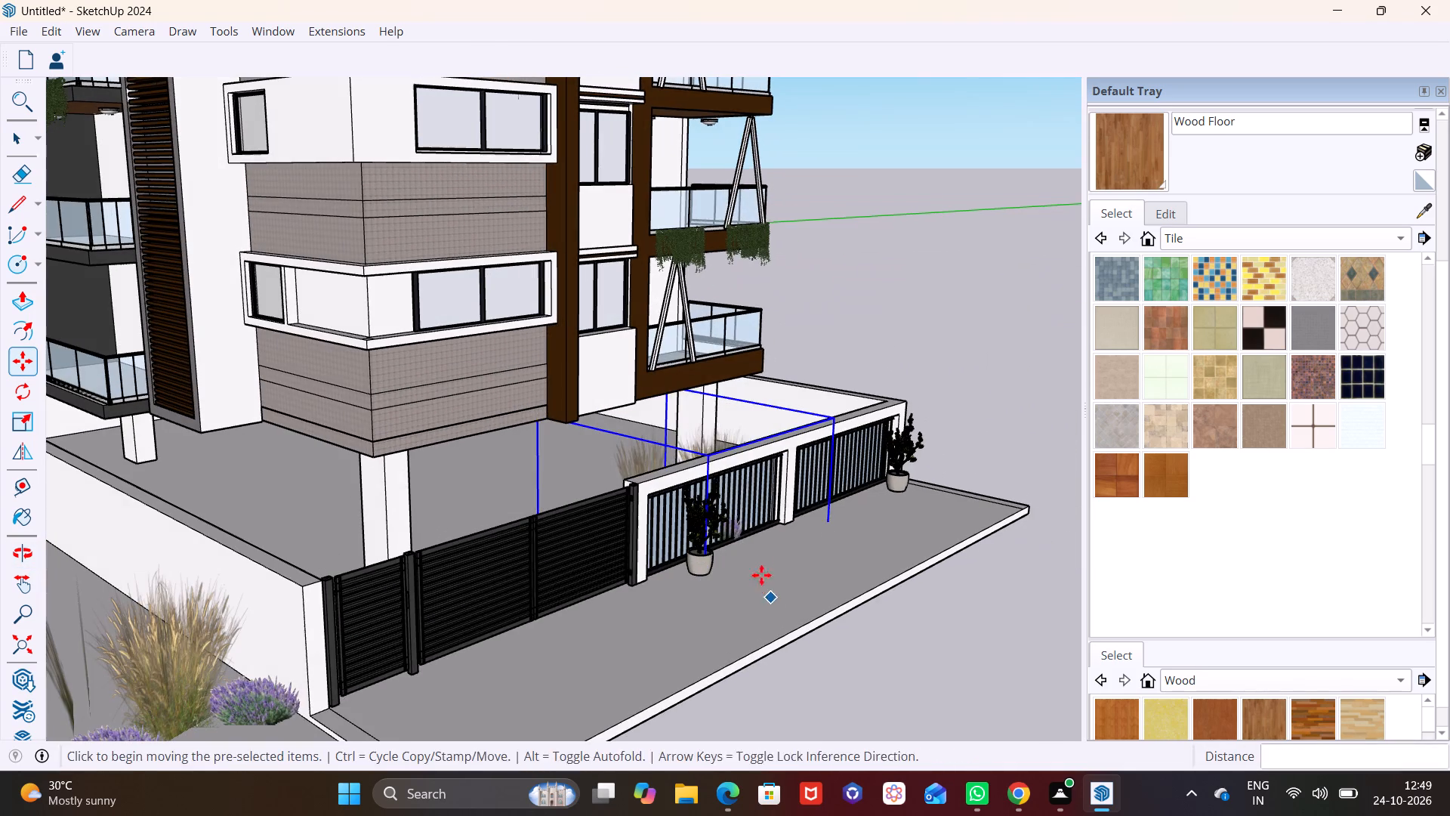
pyautogui.click(761, 561)
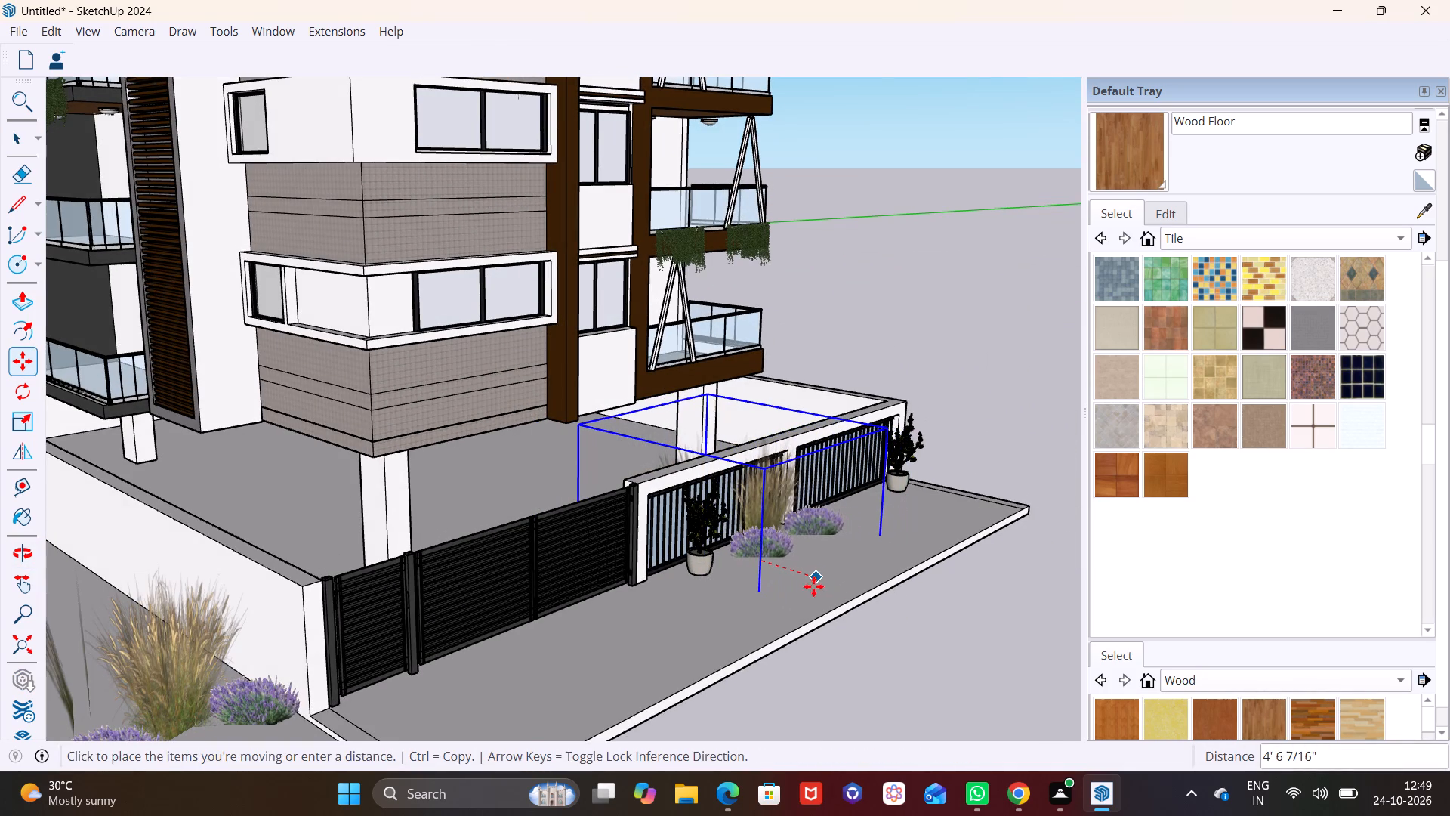
pyautogui.click(813, 586)
pyautogui.press('space')
pyautogui.click(889, 629)
# Copy the front grass-and-lavender cluster along the wall, placing the copy in front of the second barred panel.
pyautogui.scroll(1, 736, 535)
pyautogui.moveTo(736, 535); pyautogui.dragTo(427, 518, button='middle')
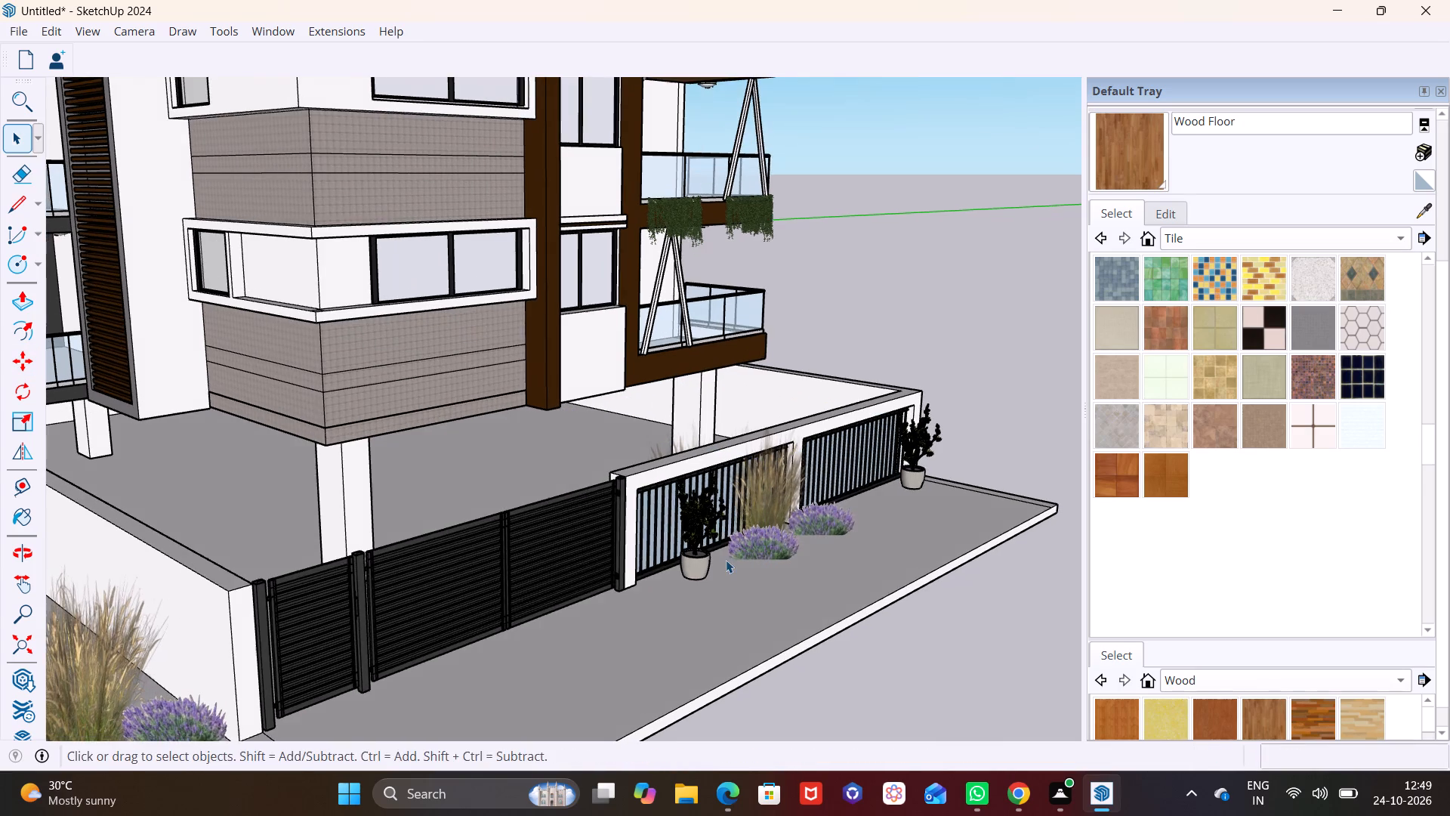
pyautogui.moveTo(710, 557); pyautogui.dragTo(395, 523, button='middle')
pyautogui.scroll(6, 668, 520)
pyautogui.keyDown('shift'); pyautogui.moveTo(701, 550); pyautogui.dragTo(441, 560, button='middle'); pyautogui.keyUp('shift')
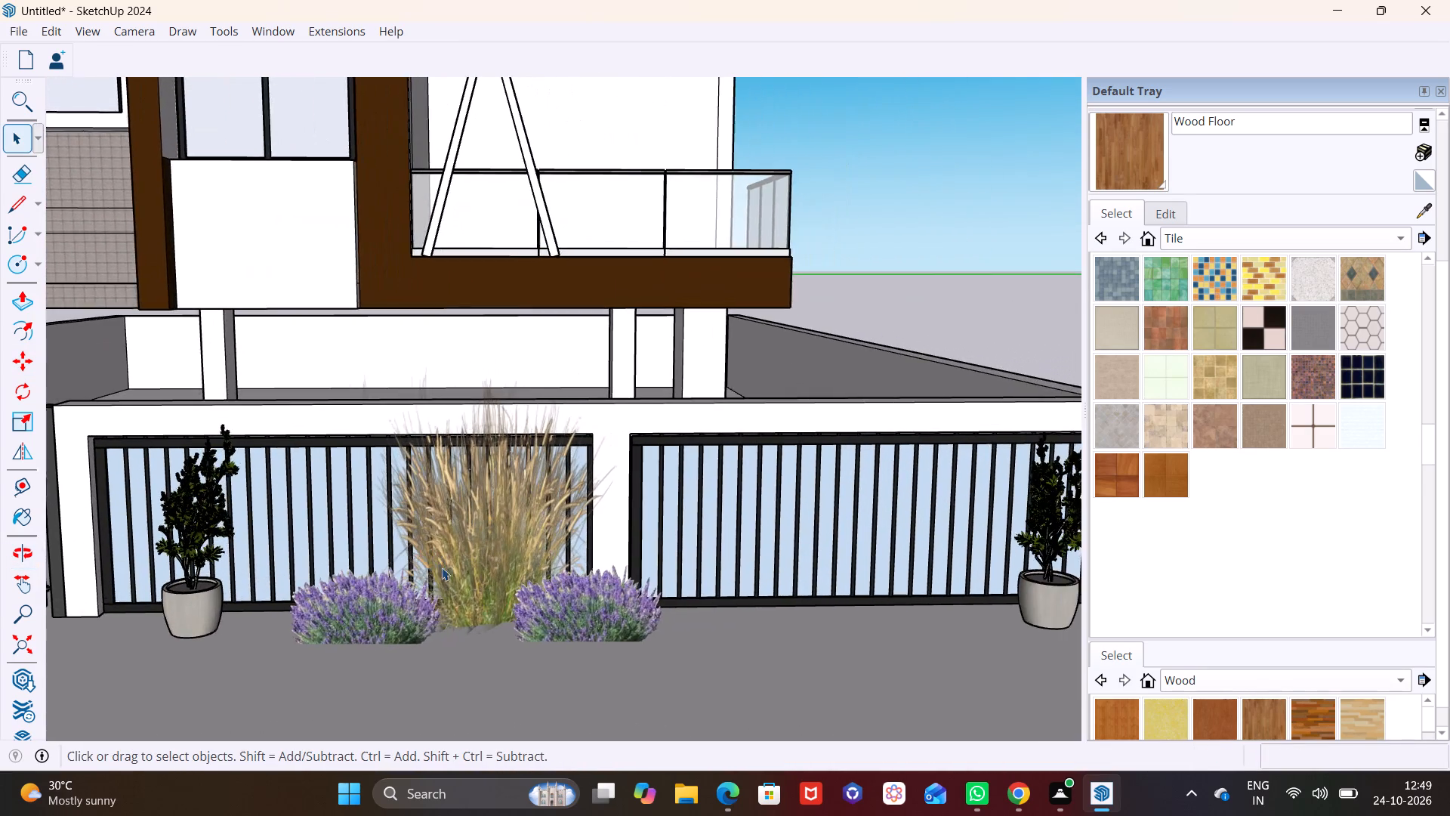
pyautogui.scroll(-2, 461, 573)
pyautogui.scroll(-2, 525, 597)
pyautogui.click(537, 601)
pyautogui.press('m')
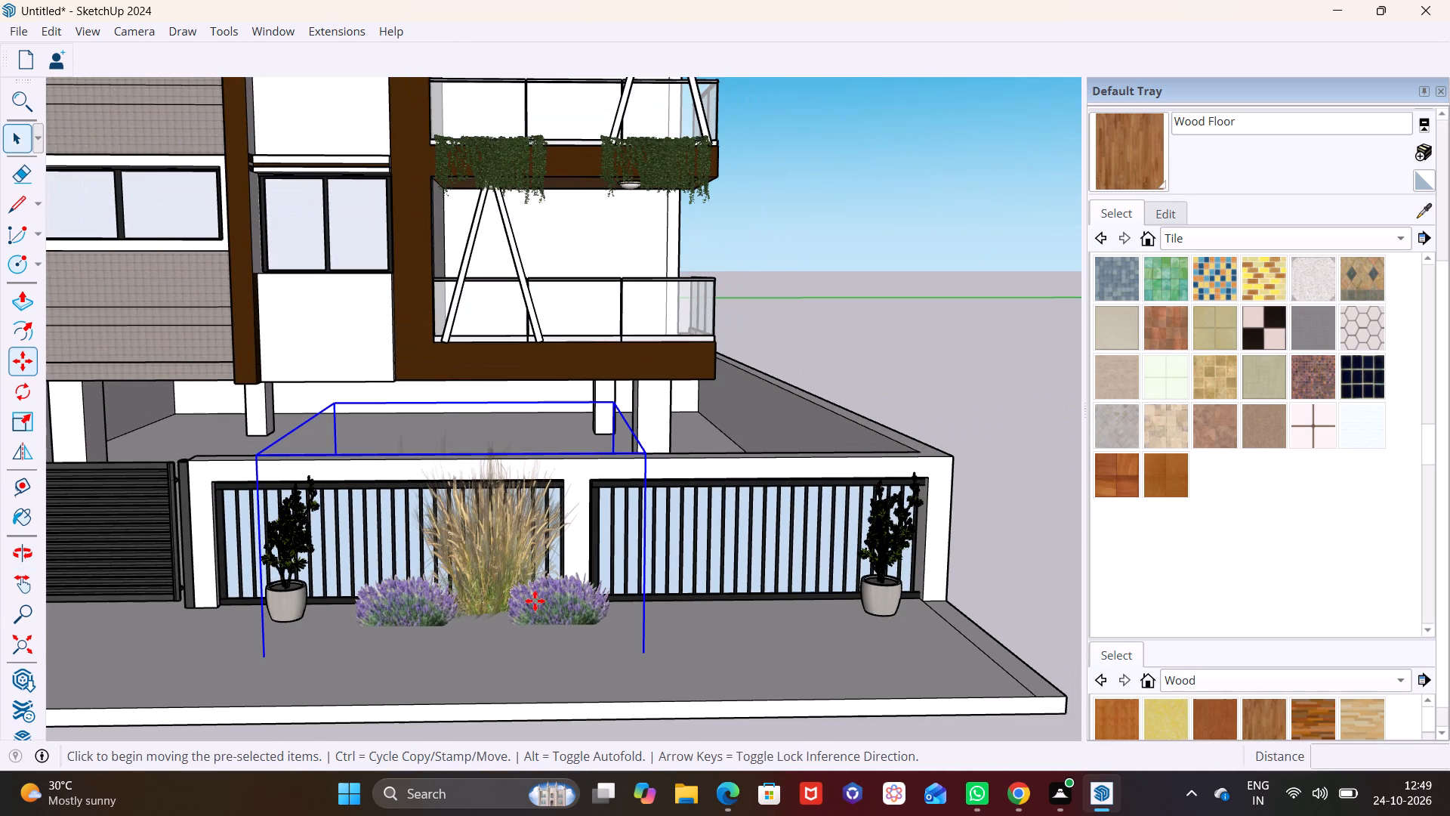
pyautogui.click(421, 598)
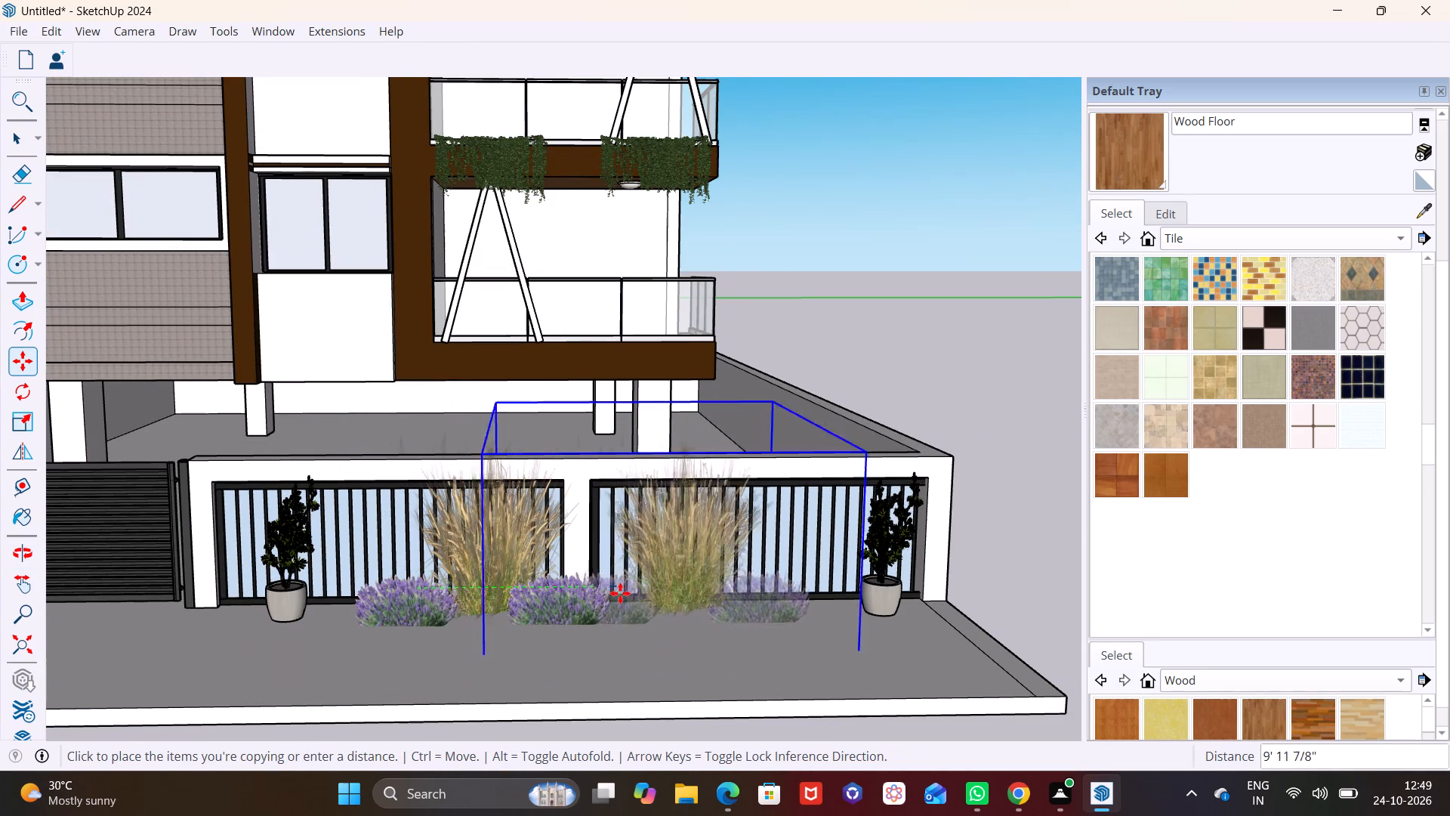
pyautogui.click(646, 584)
pyautogui.press('space')
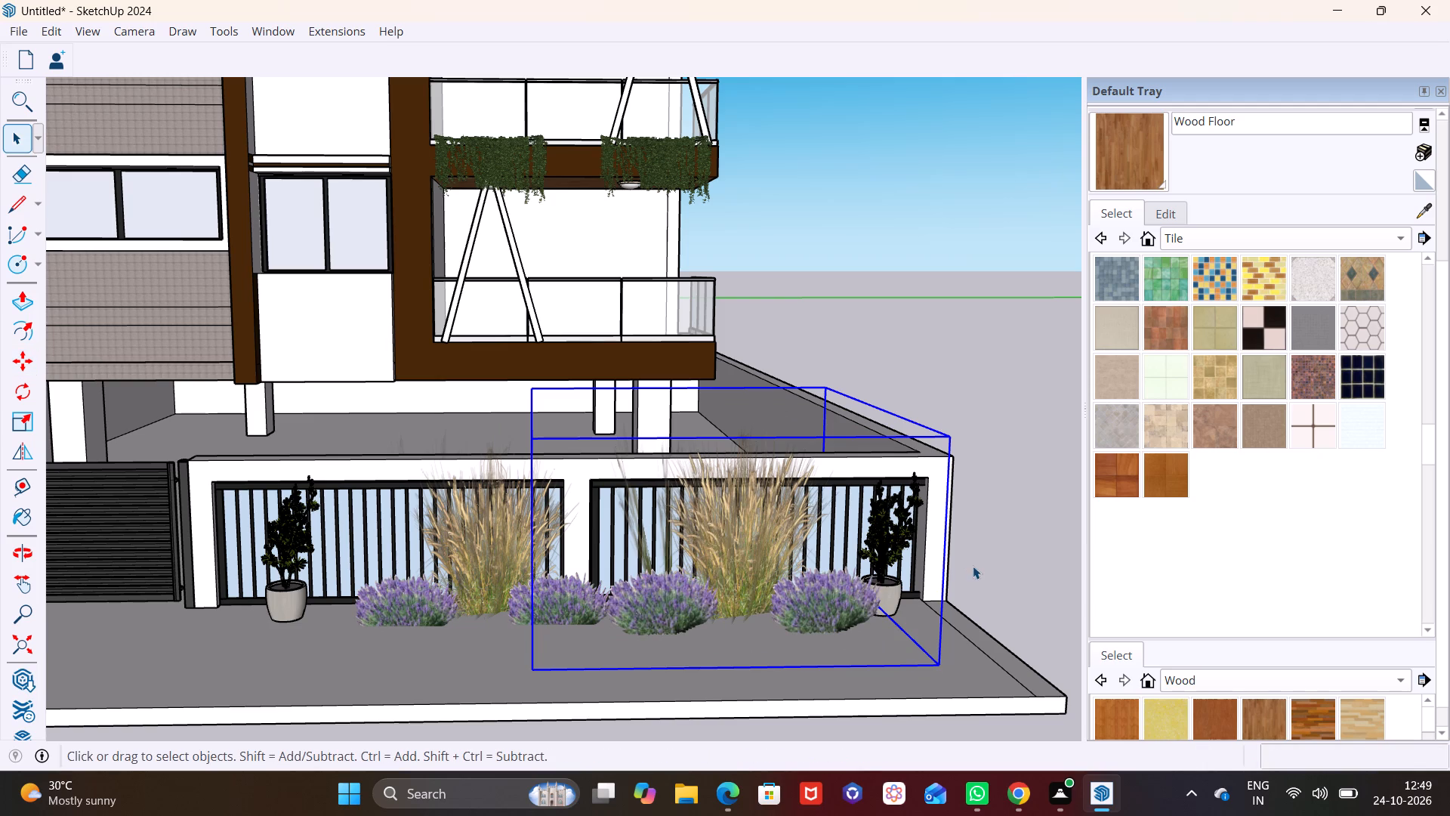
pyautogui.click(973, 566)
pyautogui.scroll(-2, 490, 575)
# Shift the first front grass-and-lavender cluster slightly toward the gate, away from its neighbouring copy.
pyautogui.click(549, 597)
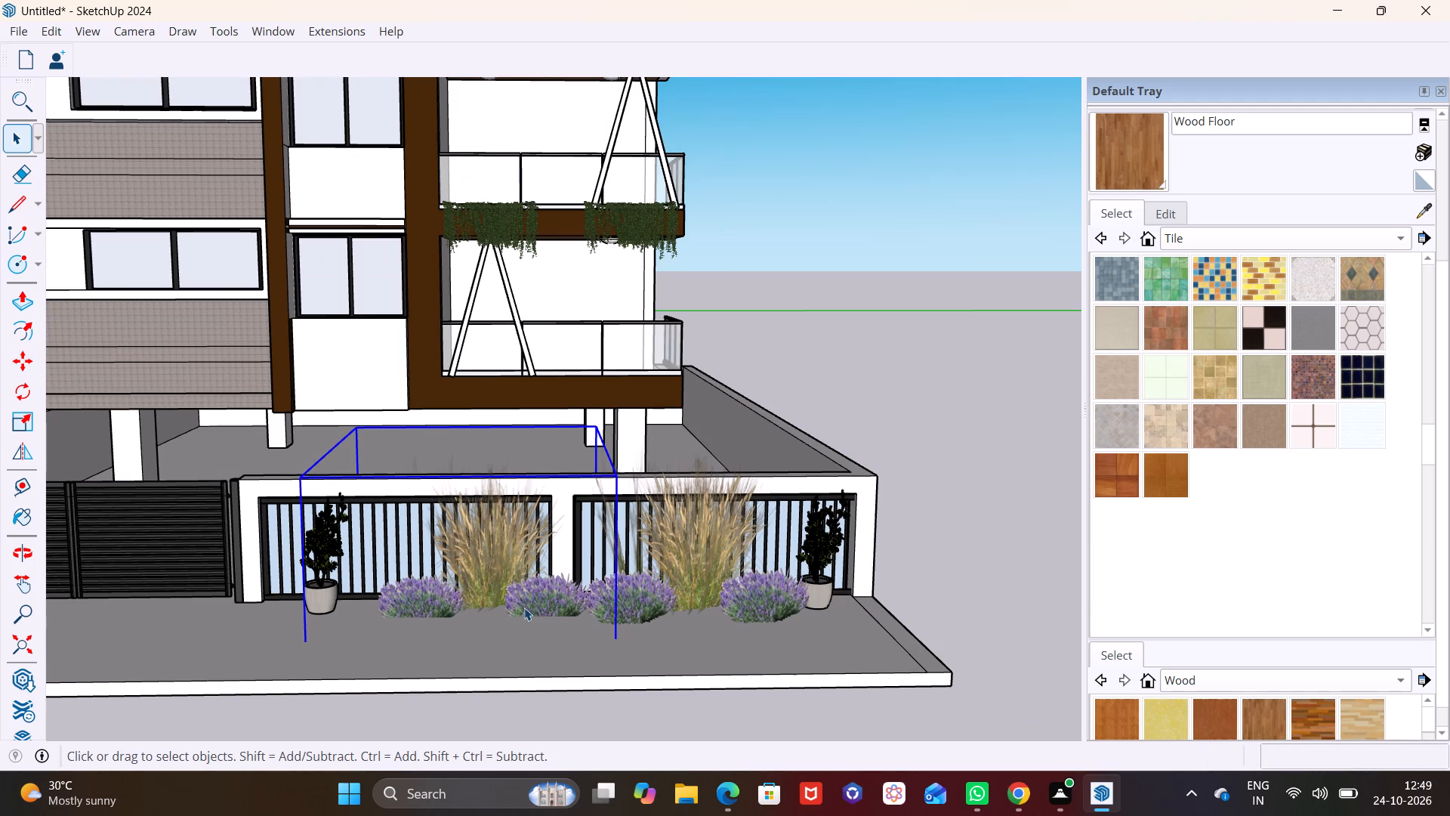
pyautogui.press('m')
pyautogui.click(496, 604)
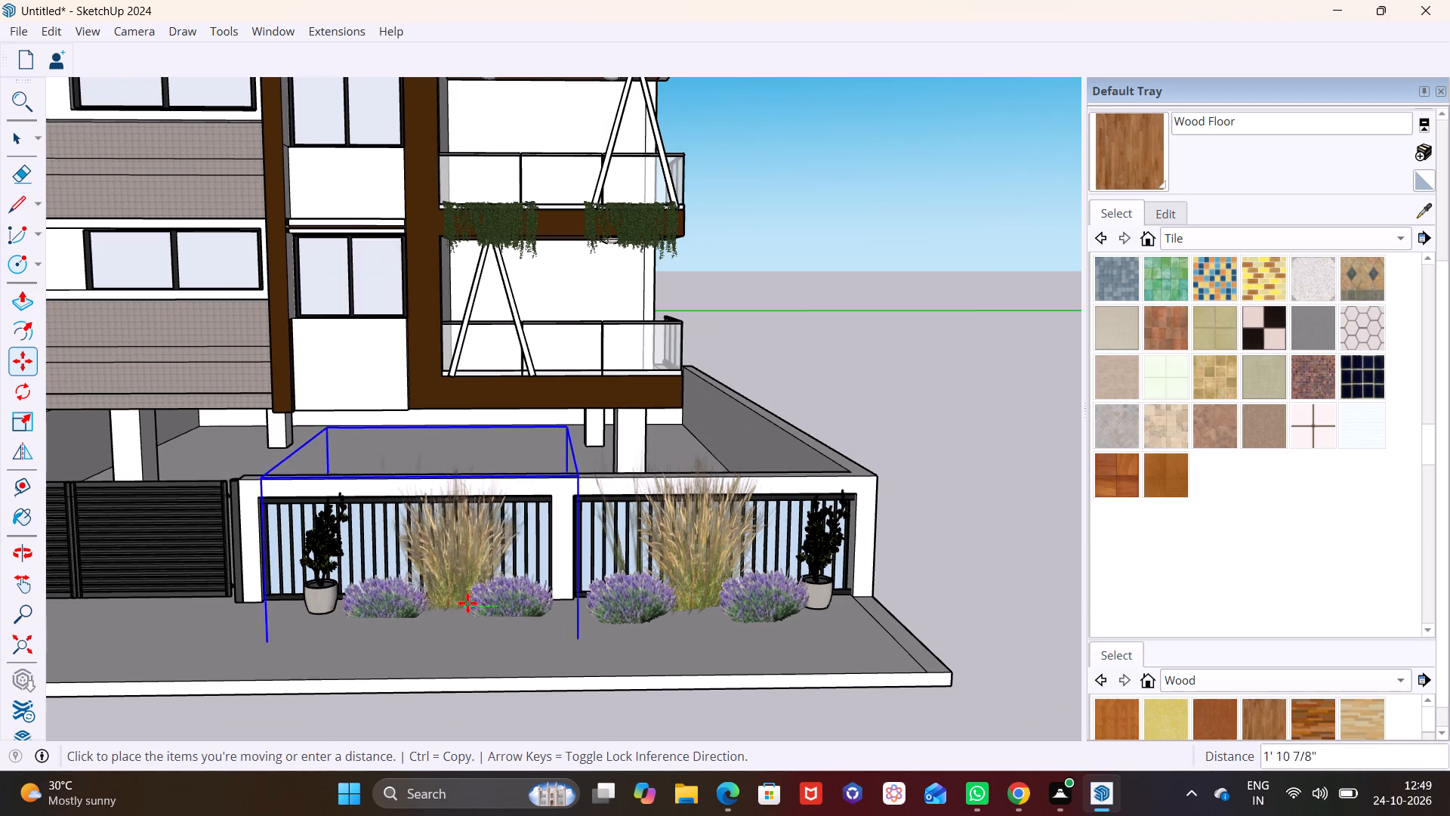
pyautogui.moveTo(470, 602); pyautogui.dragTo(470, 586)
pyautogui.press('space')
pyautogui.click(896, 573)
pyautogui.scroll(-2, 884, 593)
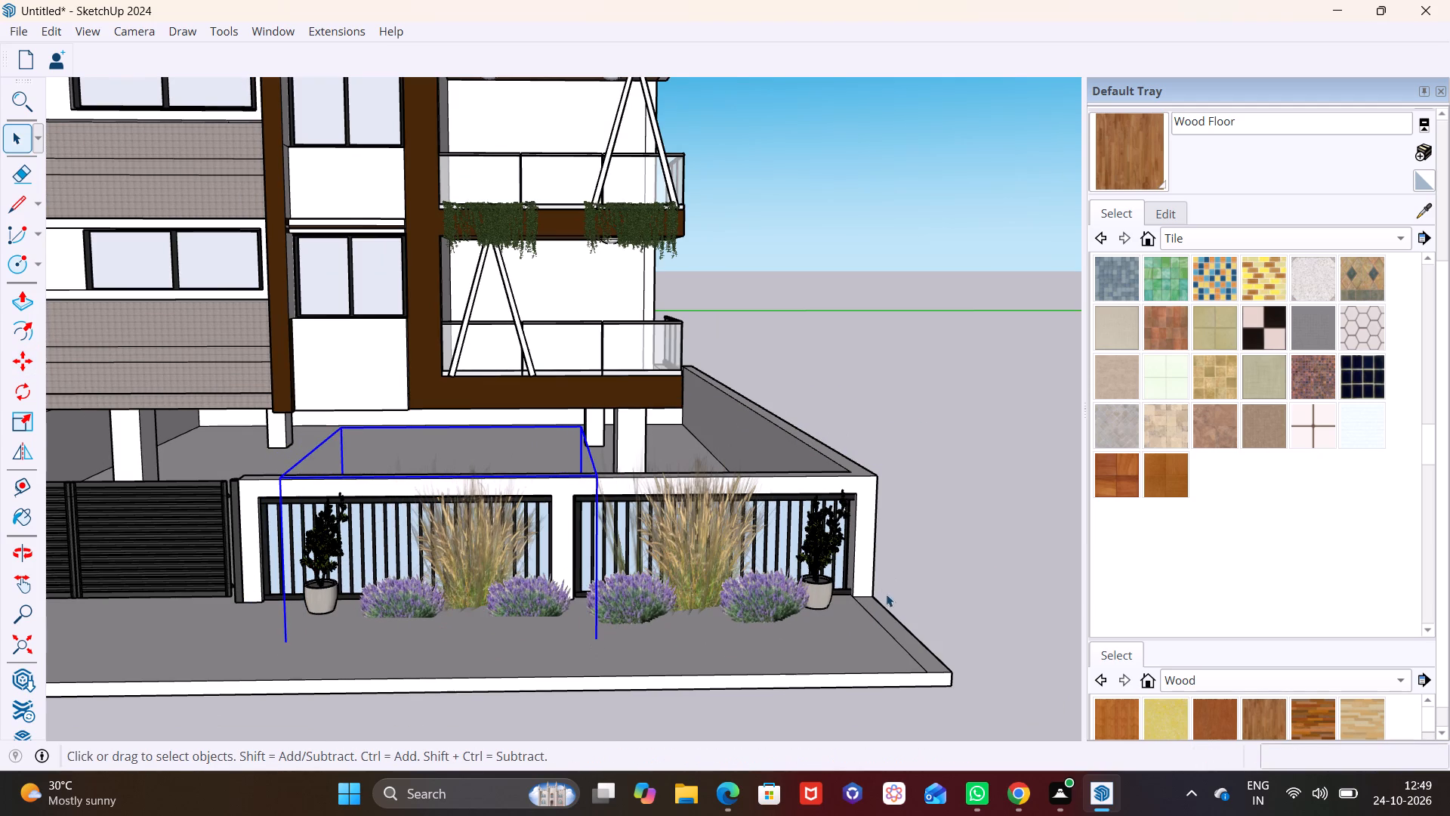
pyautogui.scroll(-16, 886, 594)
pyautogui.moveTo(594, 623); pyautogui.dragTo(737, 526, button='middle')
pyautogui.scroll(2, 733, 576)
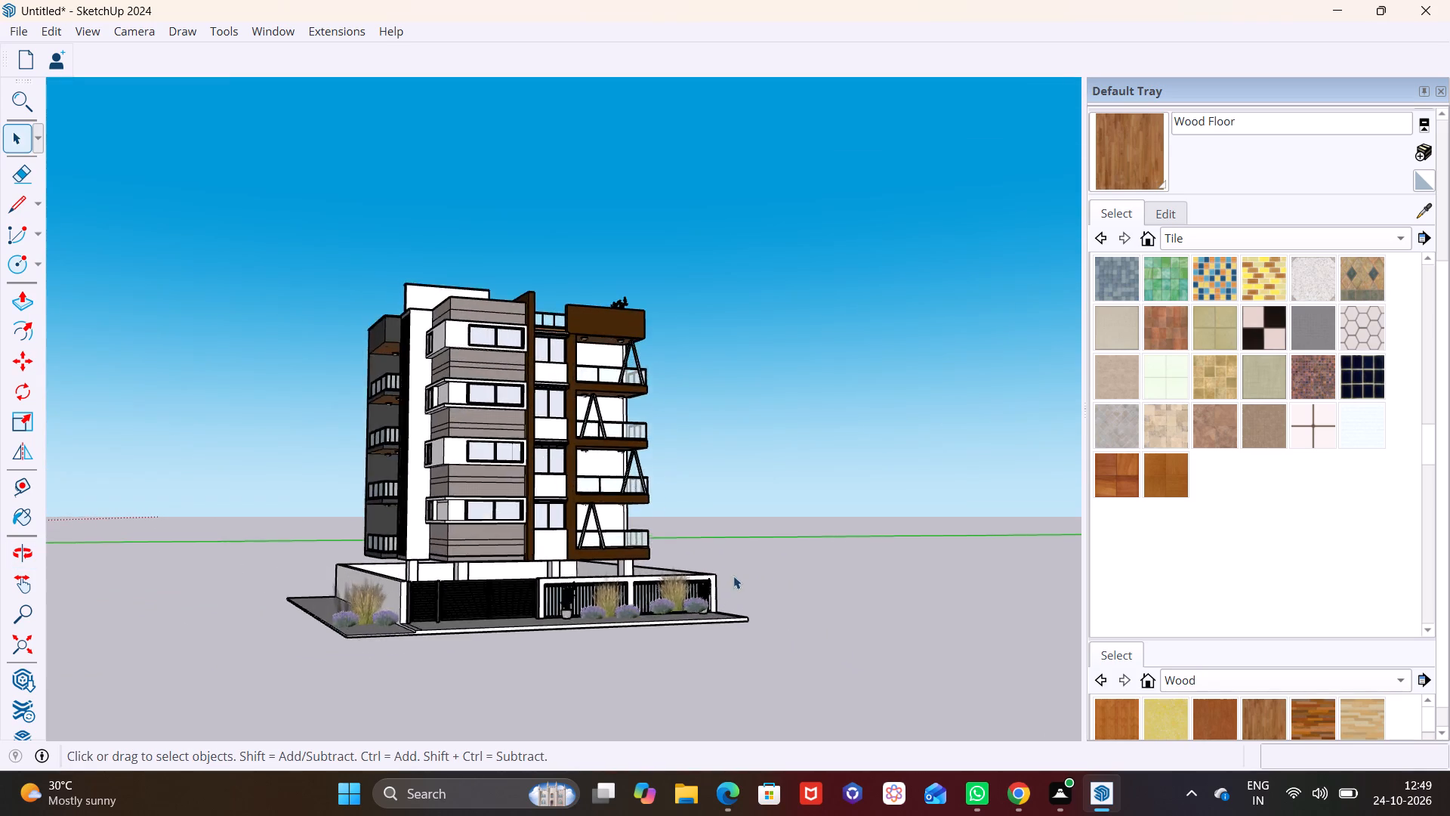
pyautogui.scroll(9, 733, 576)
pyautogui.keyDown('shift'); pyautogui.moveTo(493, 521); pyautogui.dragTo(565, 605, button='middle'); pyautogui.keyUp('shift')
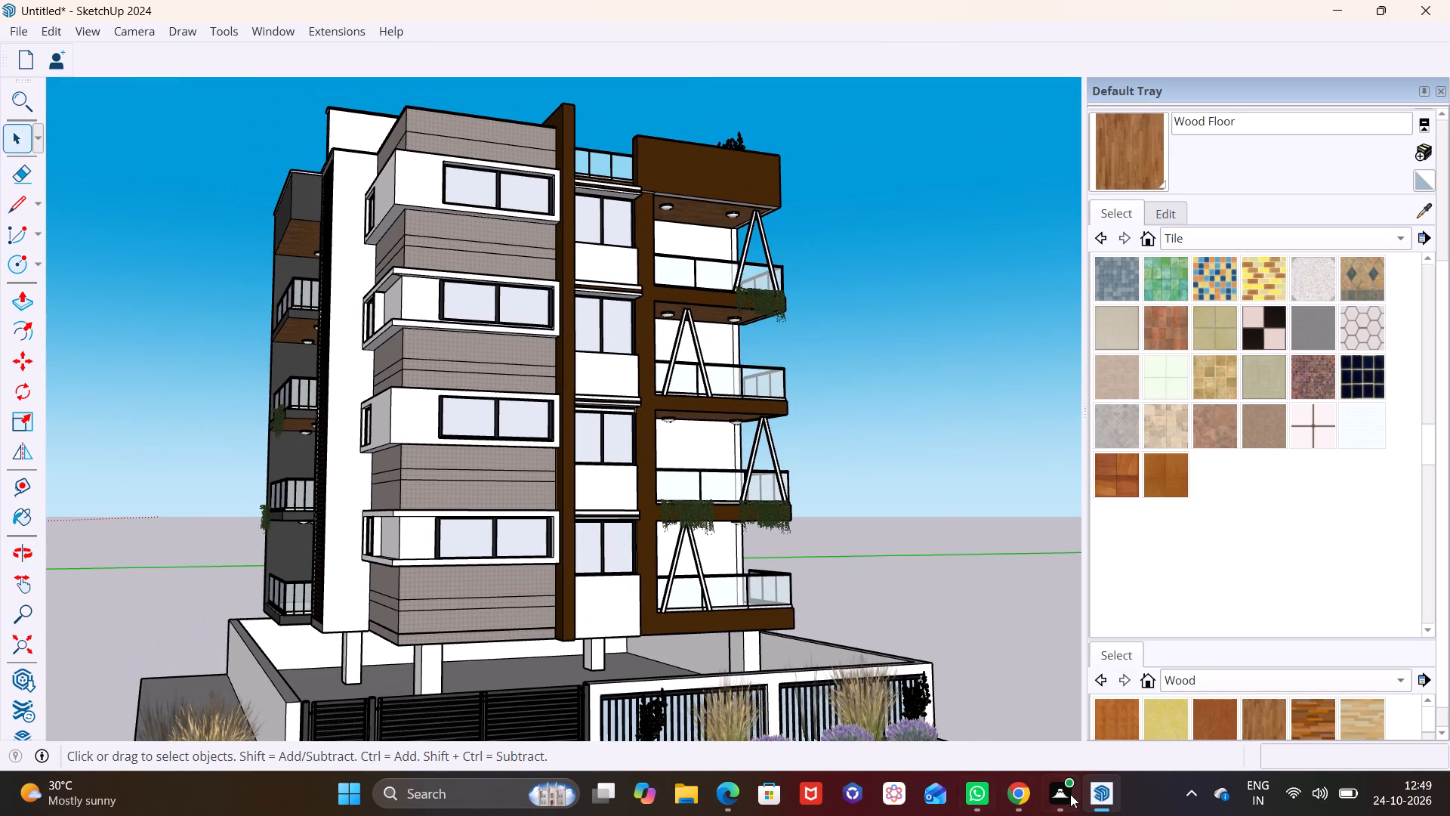
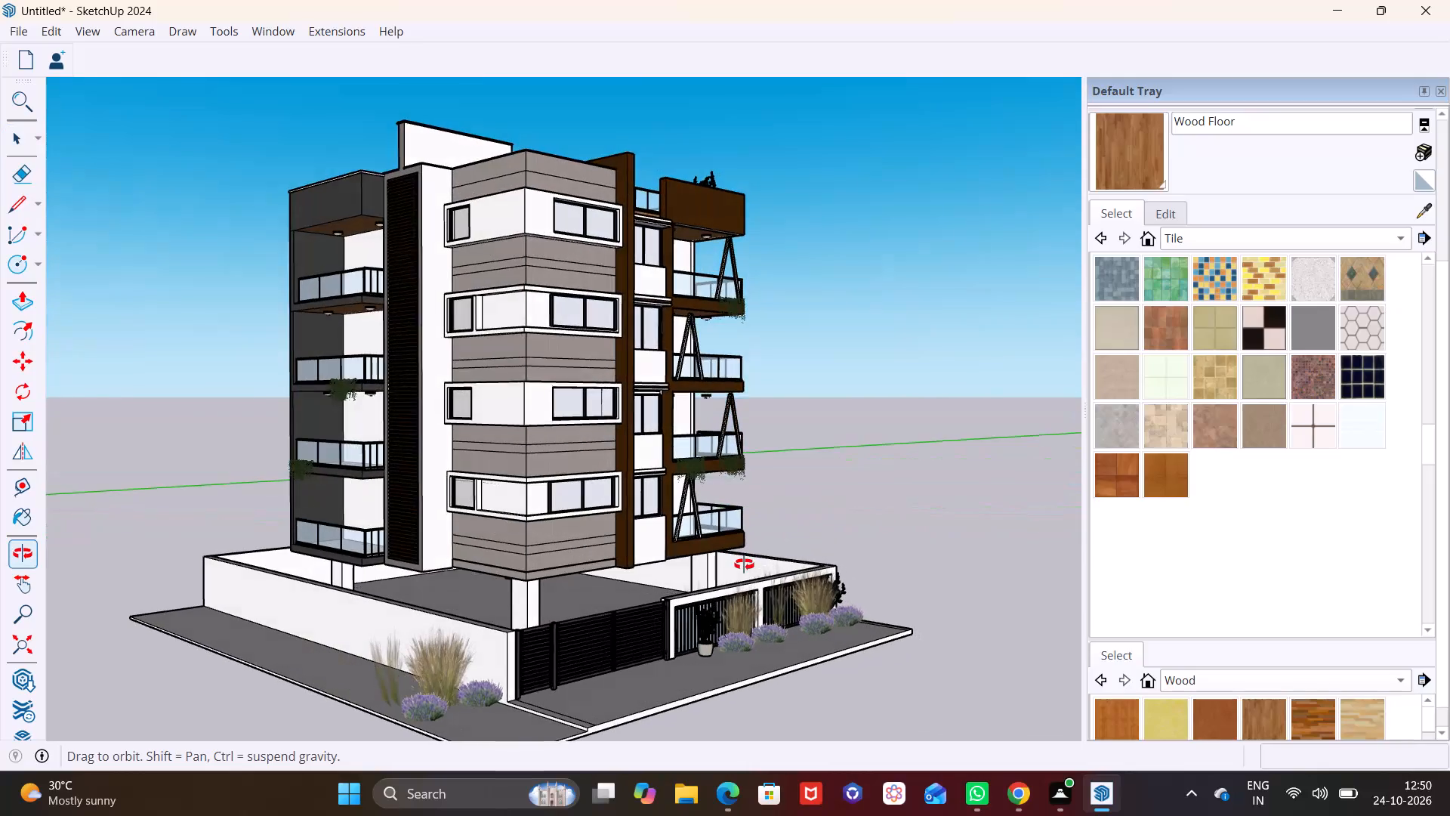
# Examine the whole building, its boundary wall and the wall planting from the front corner and the side.
pyautogui.scroll(-2, 579, 538)
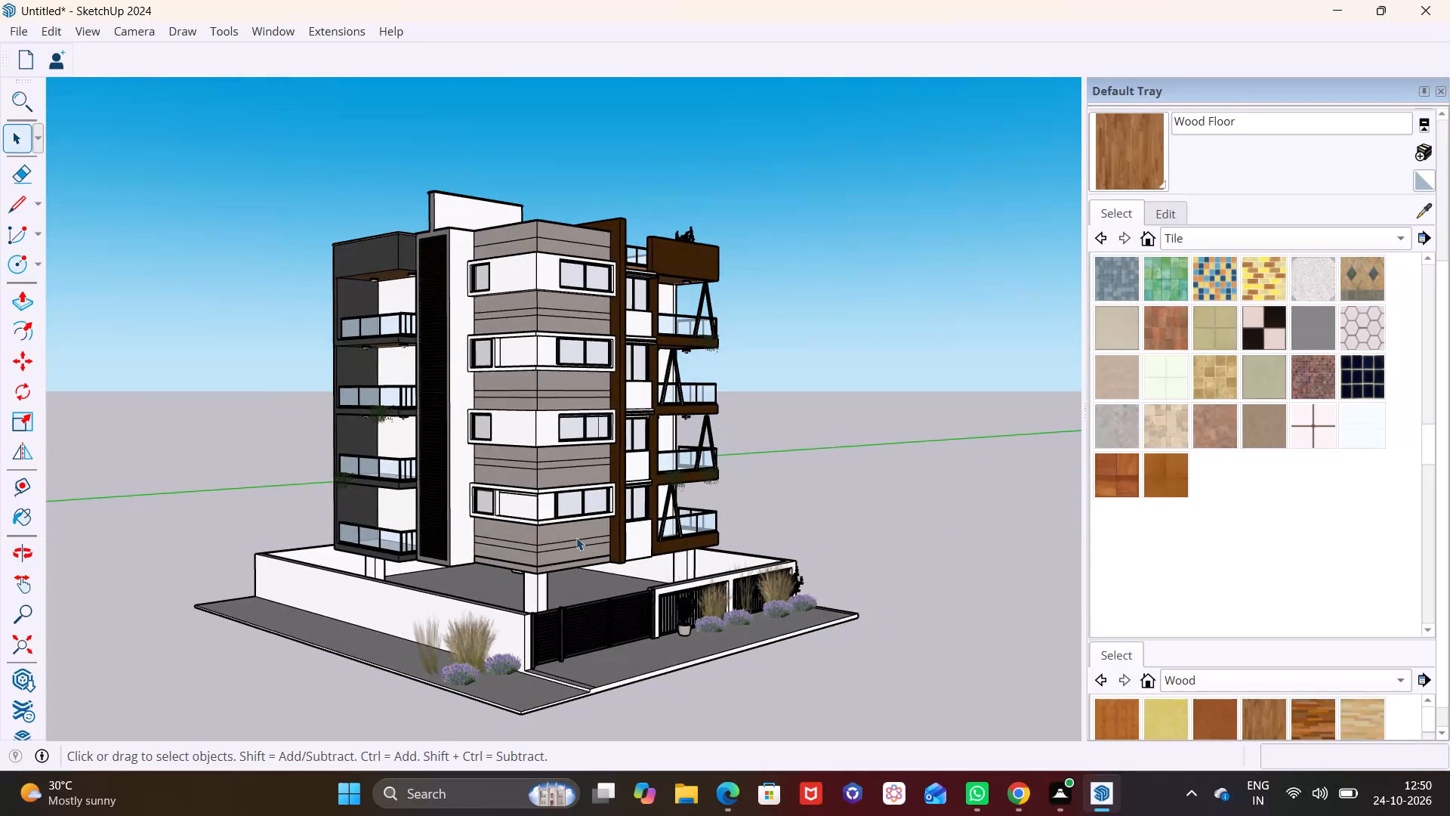
pyautogui.scroll(-1, 576, 537)
pyautogui.keyDown('shift'); pyautogui.moveTo(535, 478); pyautogui.dragTo(522, 552, button='middle'); pyautogui.keyUp('shift')
pyautogui.scroll(2, 522, 543)
pyautogui.moveTo(522, 543); pyautogui.dragTo(504, 538, button='middle')
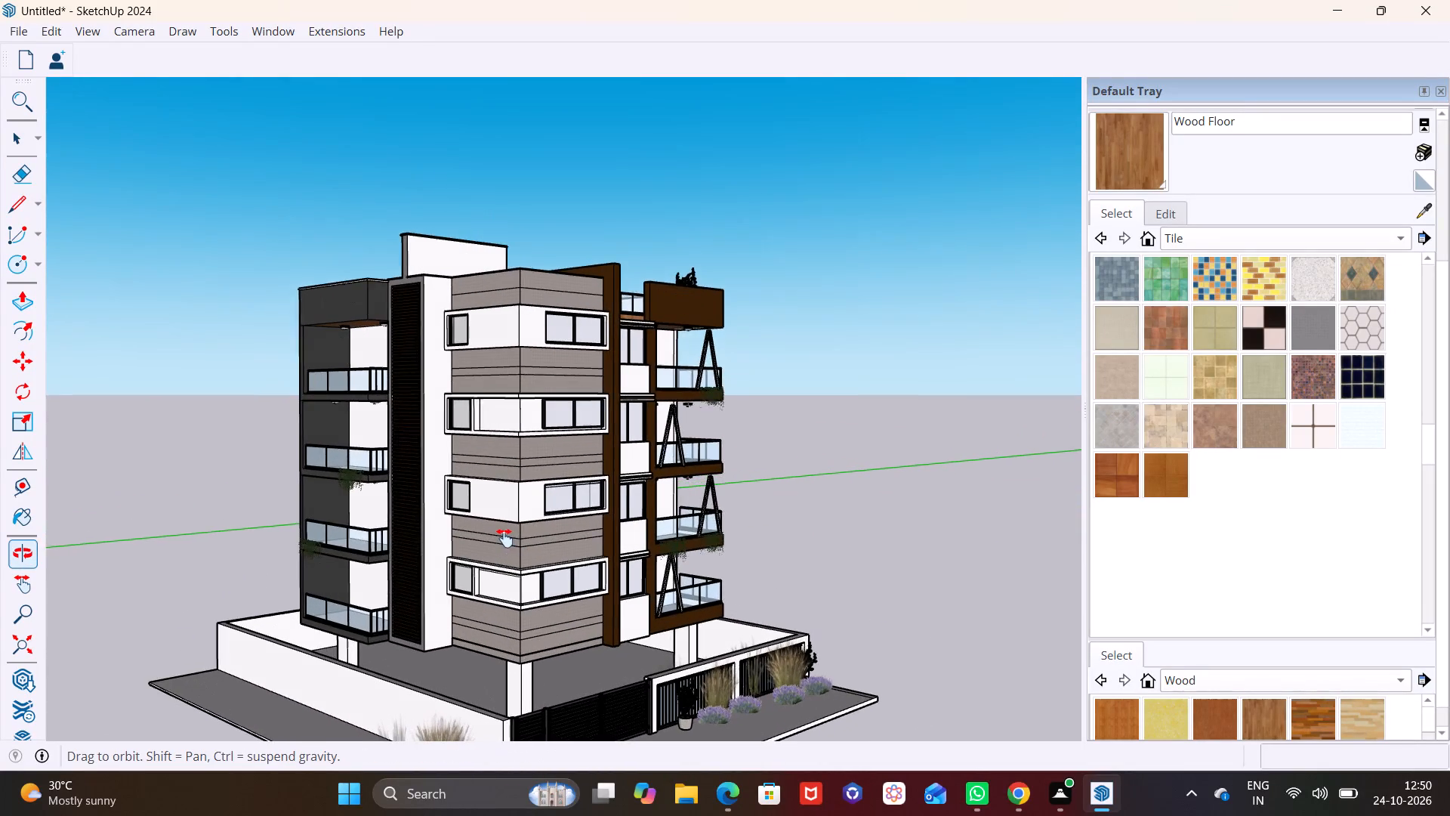
pyautogui.moveTo(504, 538); pyautogui.dragTo(559, 507, button='middle')
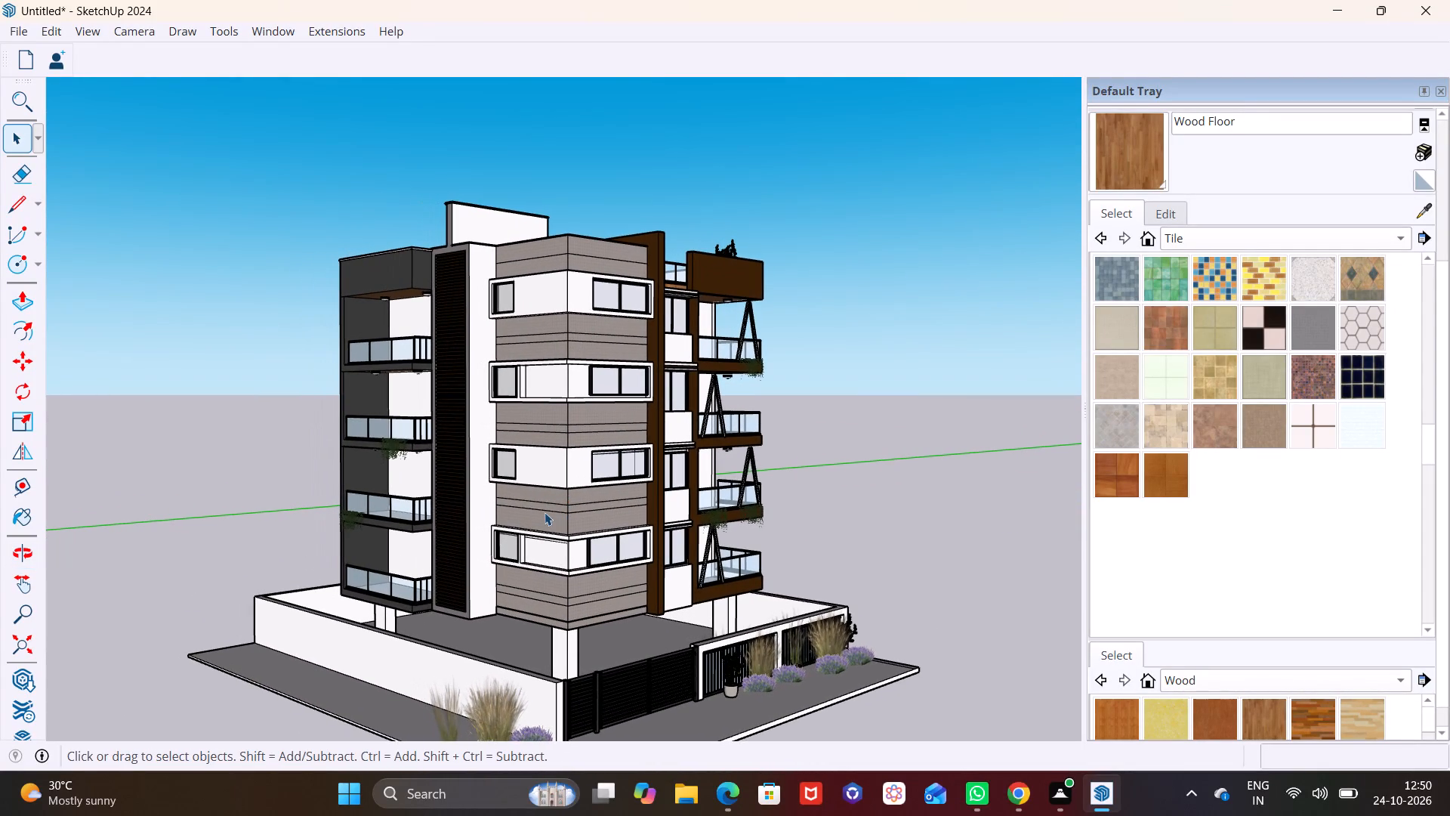
pyautogui.moveTo(526, 518); pyautogui.dragTo(655, 527, button='middle')
pyautogui.scroll(-2, 598, 561)
pyautogui.keyDown('shift'); pyautogui.moveTo(593, 568); pyautogui.dragTo(573, 555, button='middle'); pyautogui.keyUp('shift')
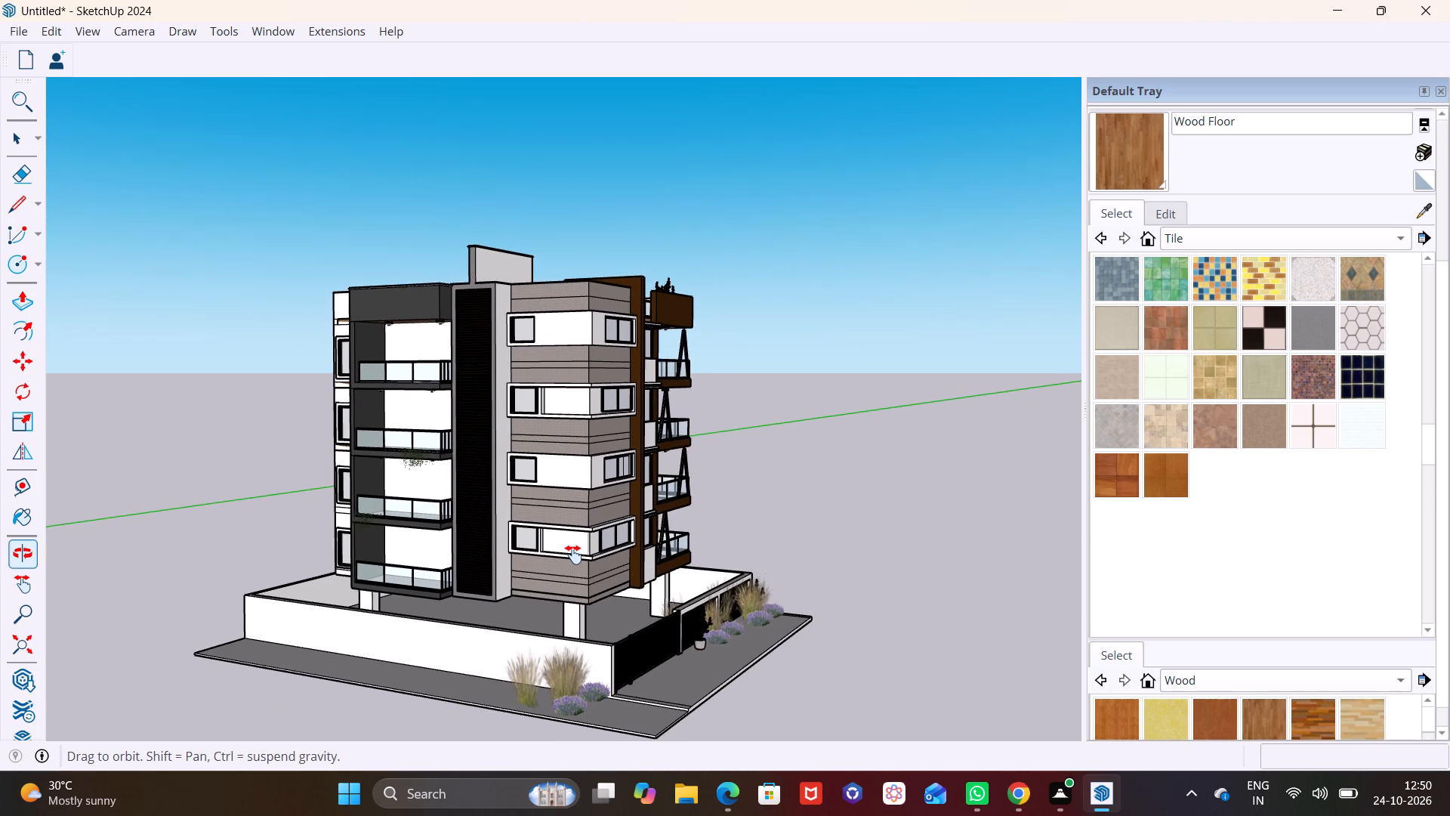
pyautogui.keyDown('shift'); pyautogui.moveTo(573, 555); pyautogui.dragTo(568, 553, button='middle'); pyautogui.keyUp('shift')
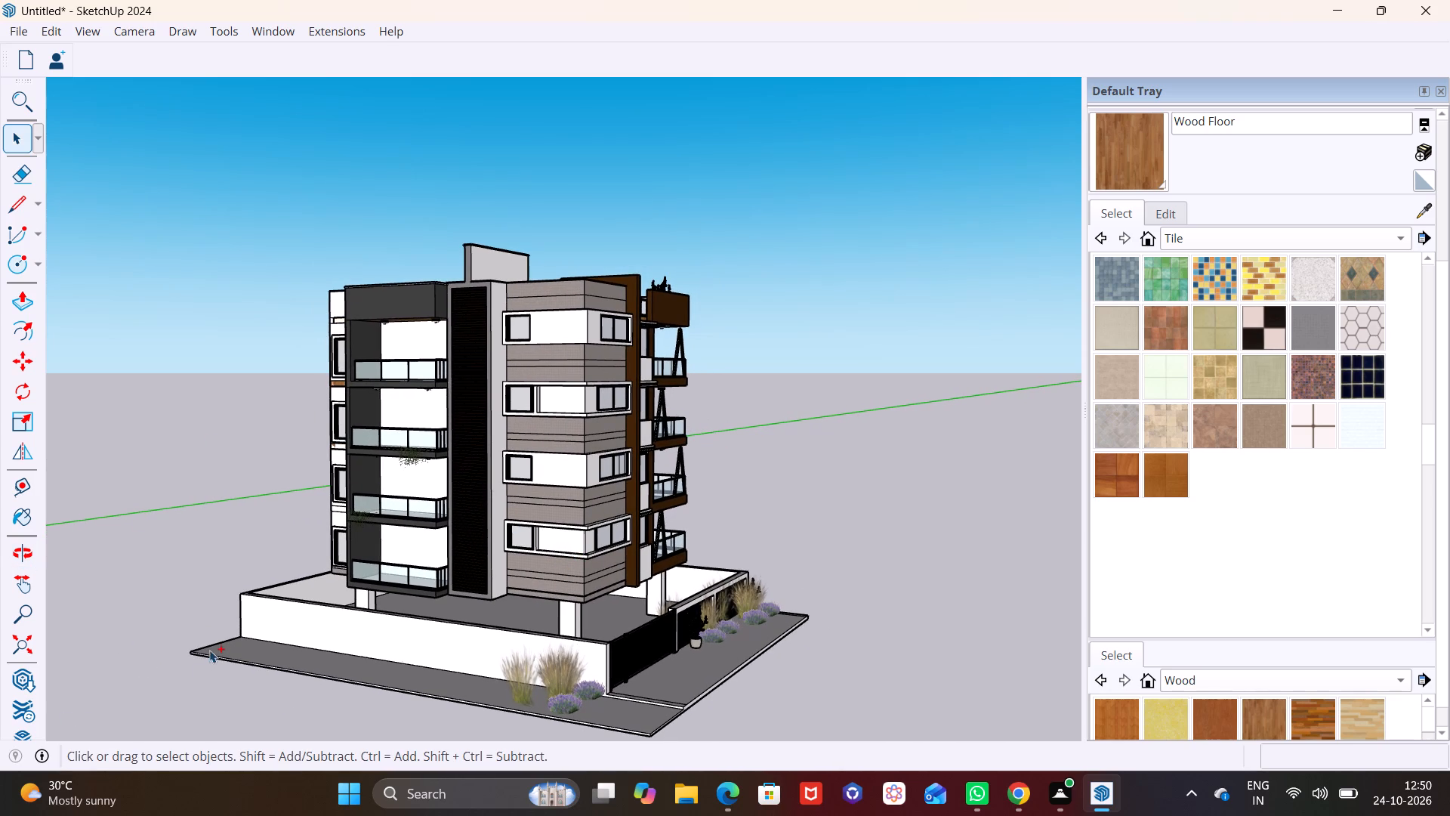
# Save the model to the Desktop as a SketchUp file named QQ.
pyautogui.hotkey('ctrl', 's')
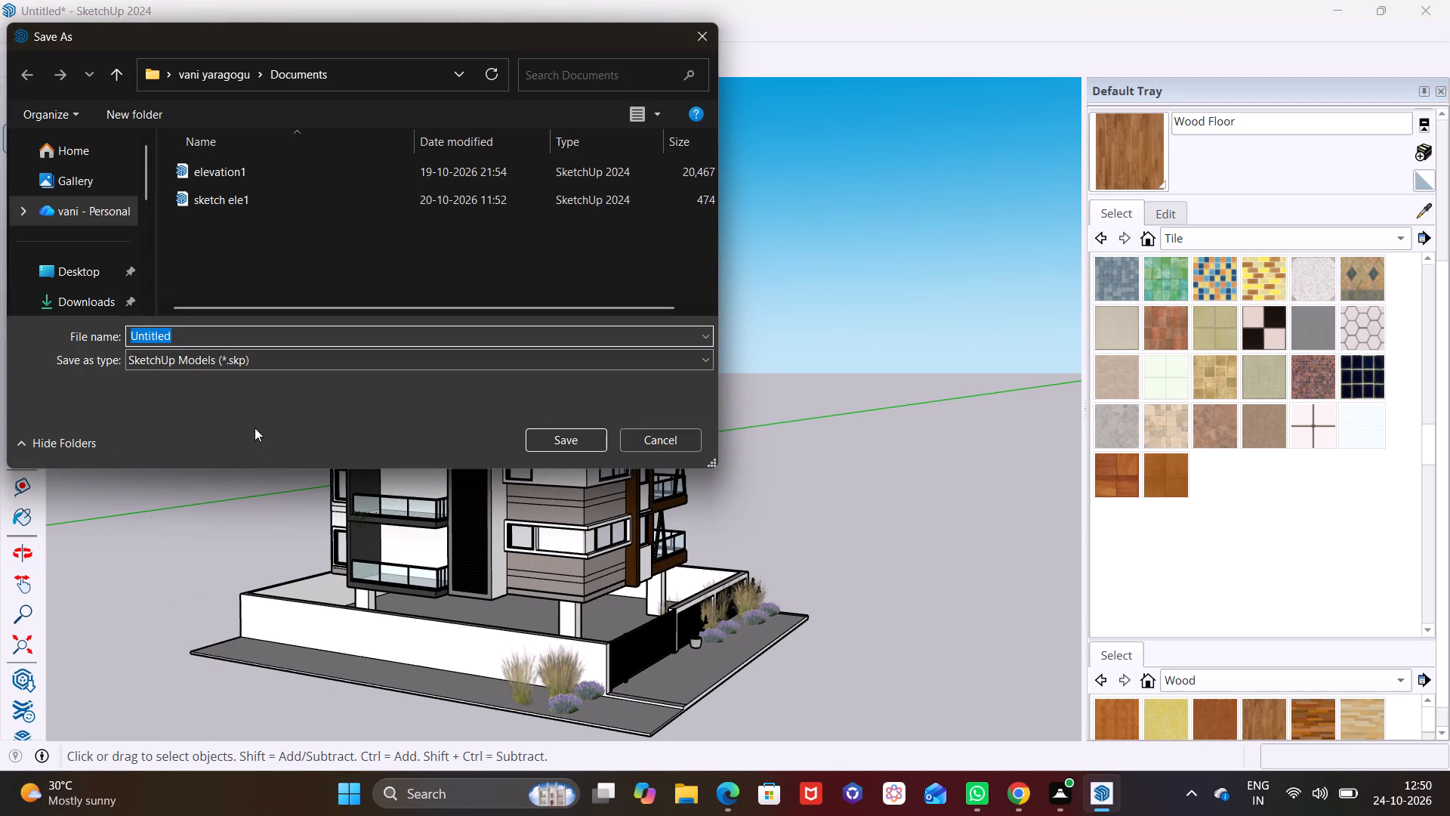
pyautogui.press('BackSpace')
pyautogui.press('q')
pyautogui.press('q')
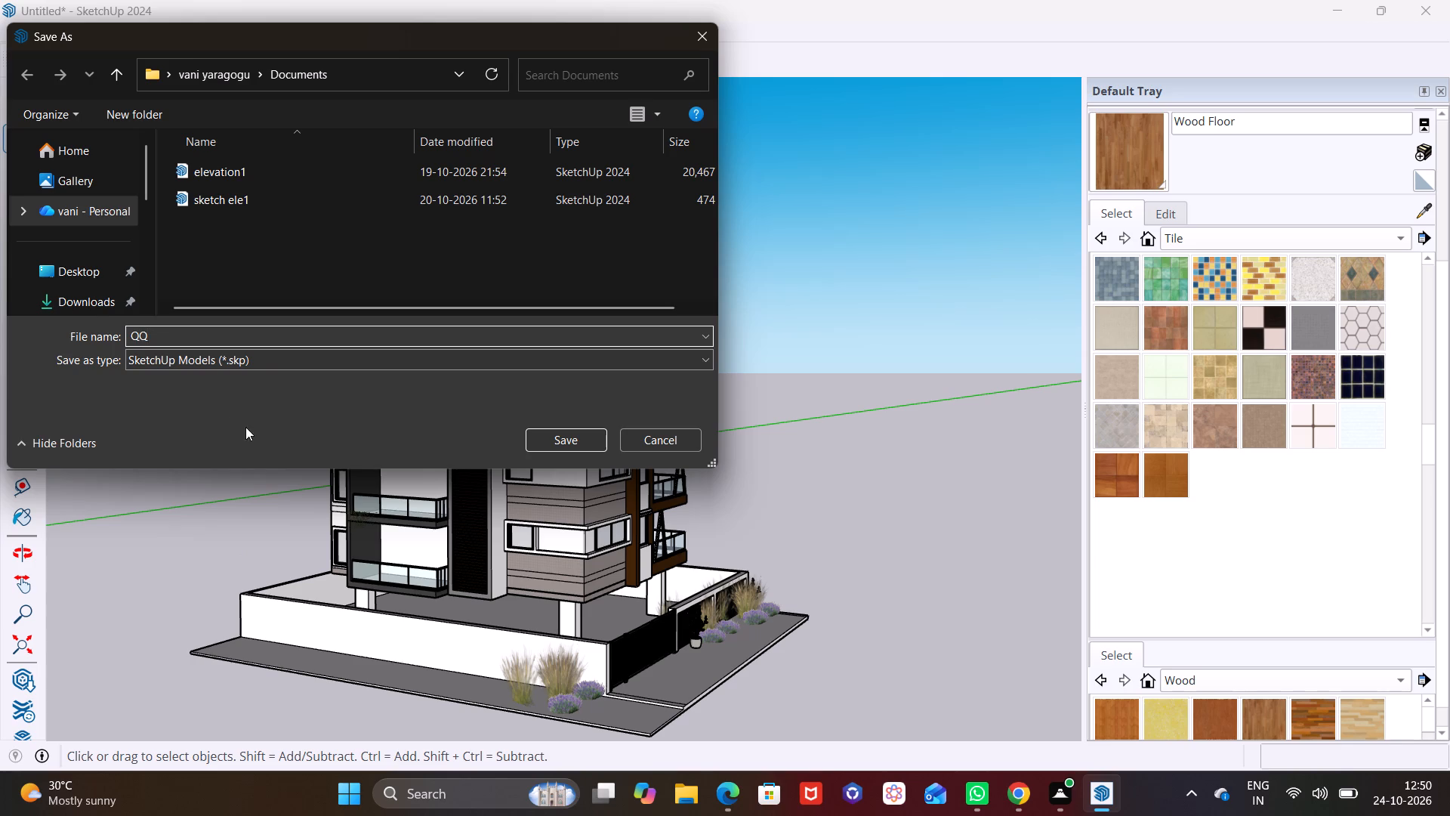
pyautogui.click(74, 273)
pyautogui.click(576, 438)
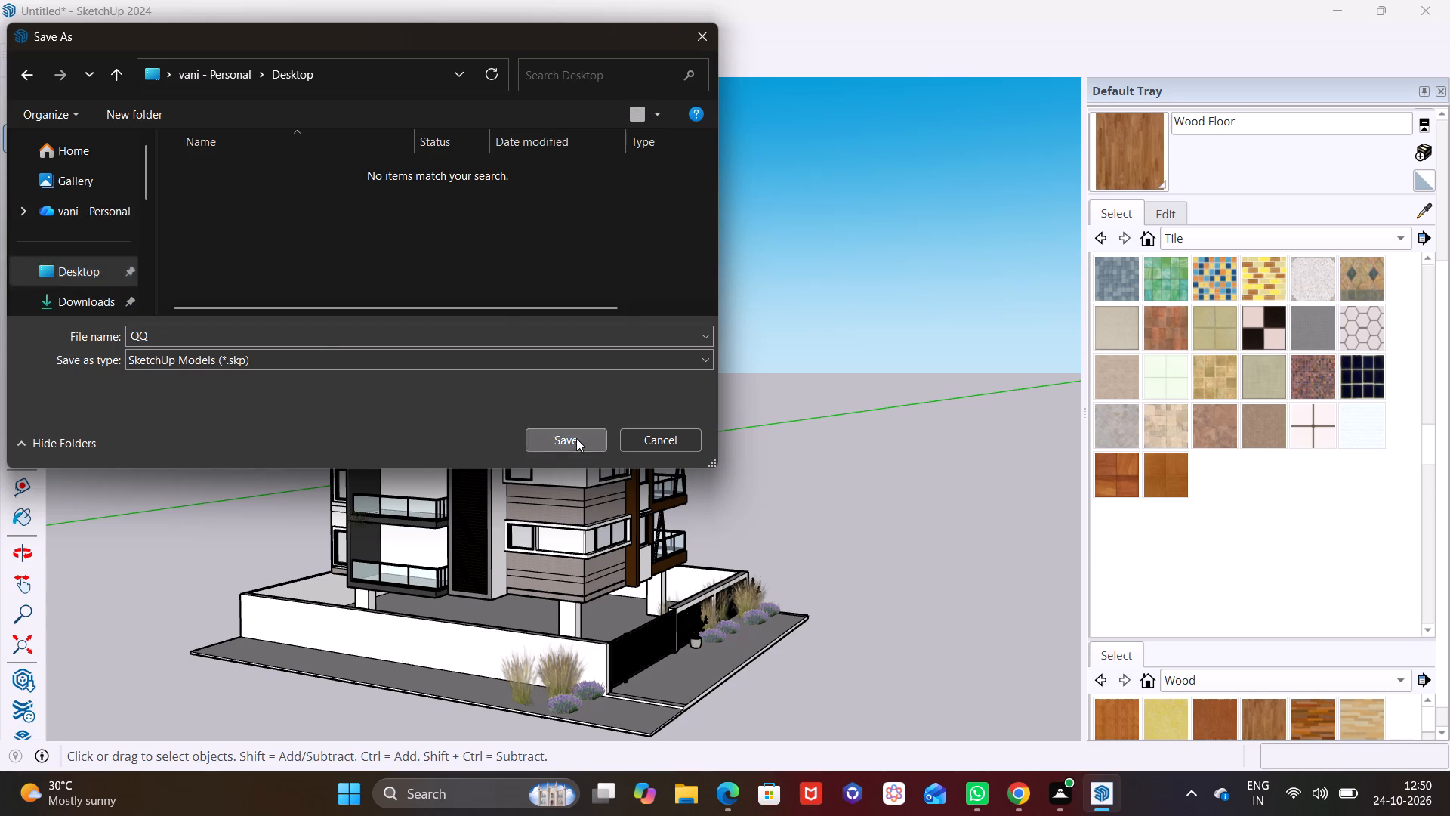